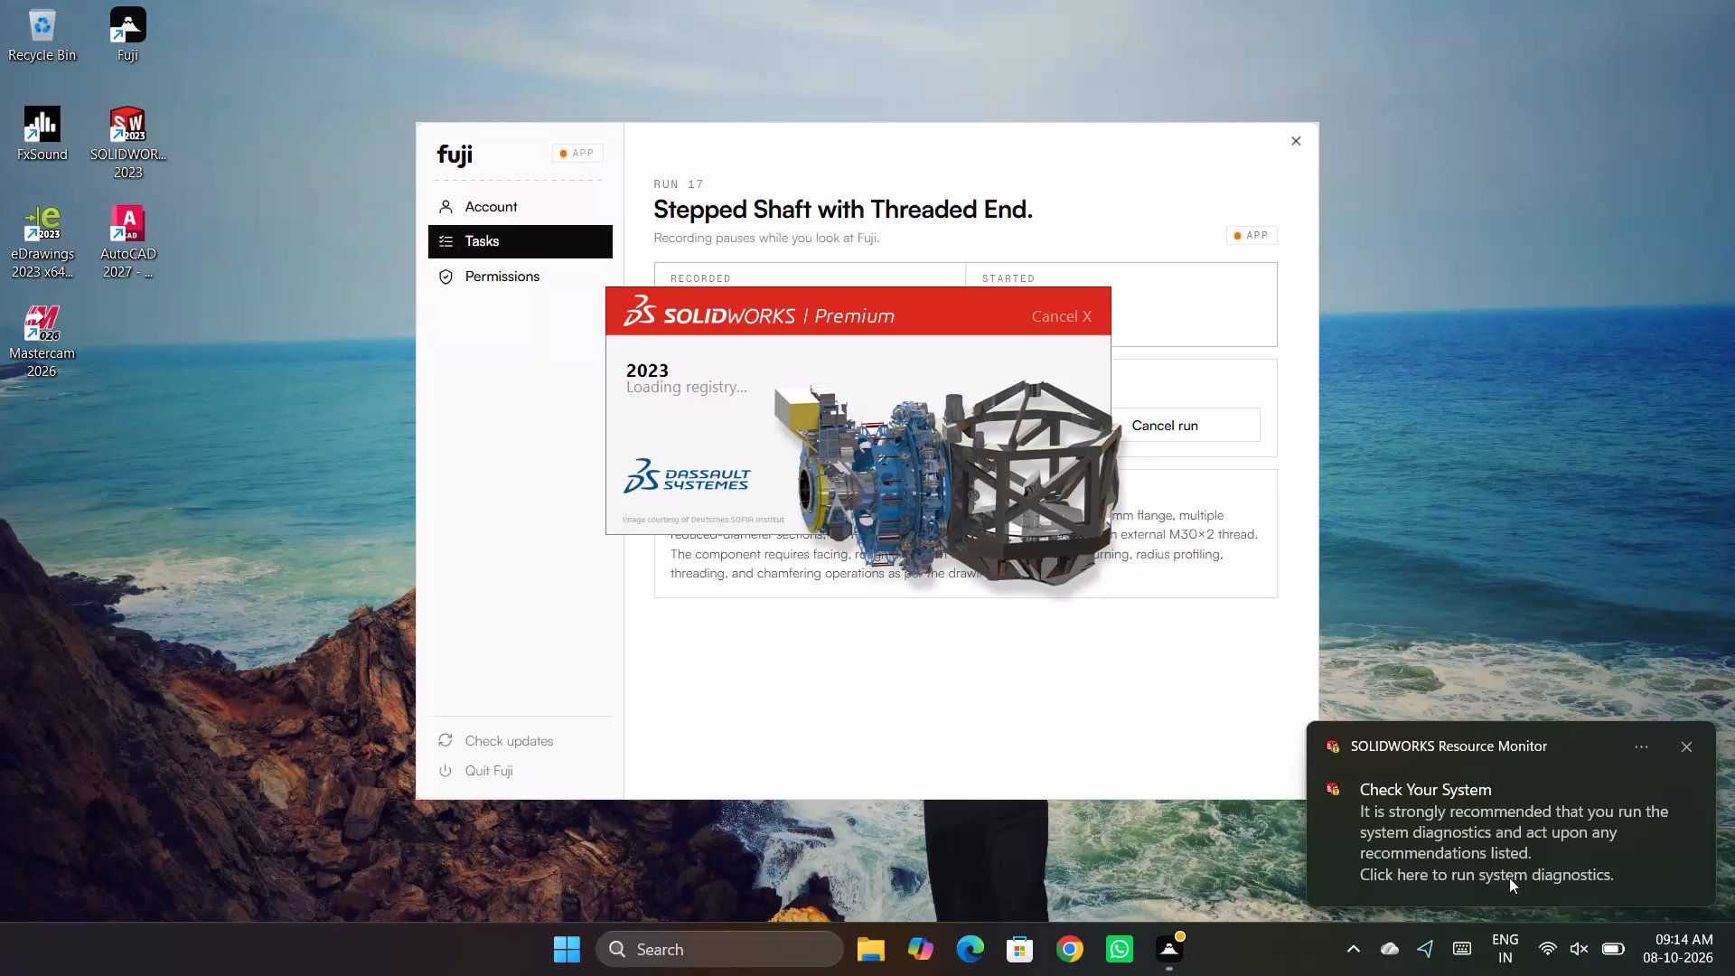
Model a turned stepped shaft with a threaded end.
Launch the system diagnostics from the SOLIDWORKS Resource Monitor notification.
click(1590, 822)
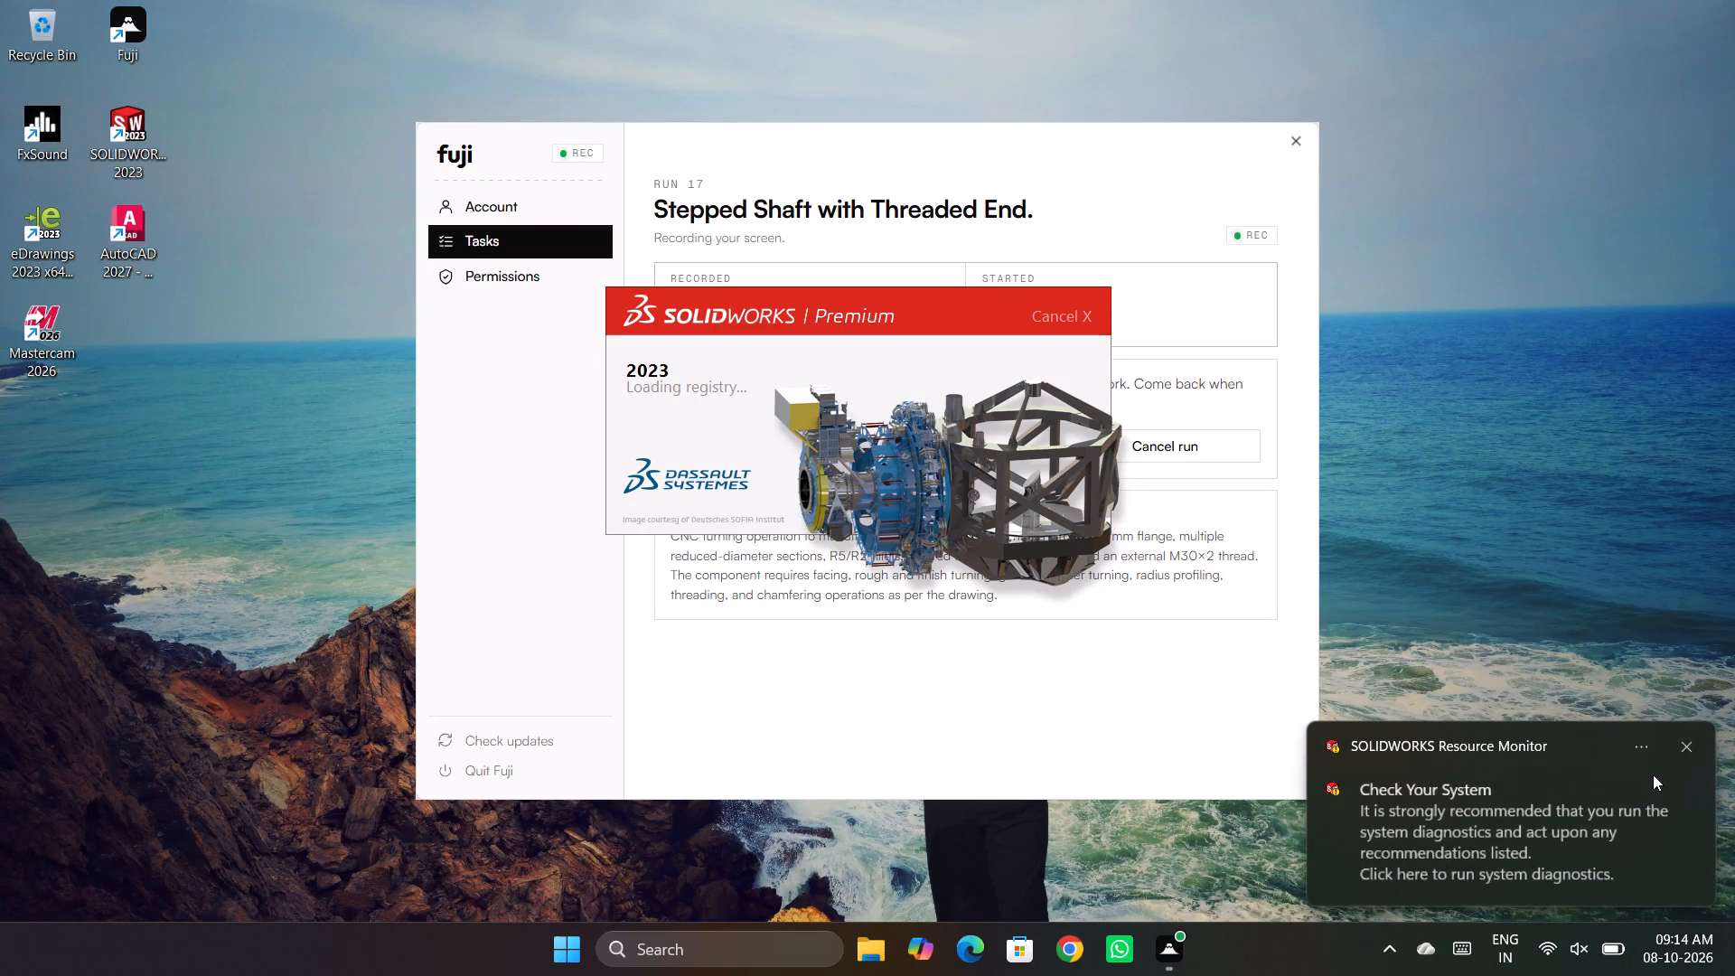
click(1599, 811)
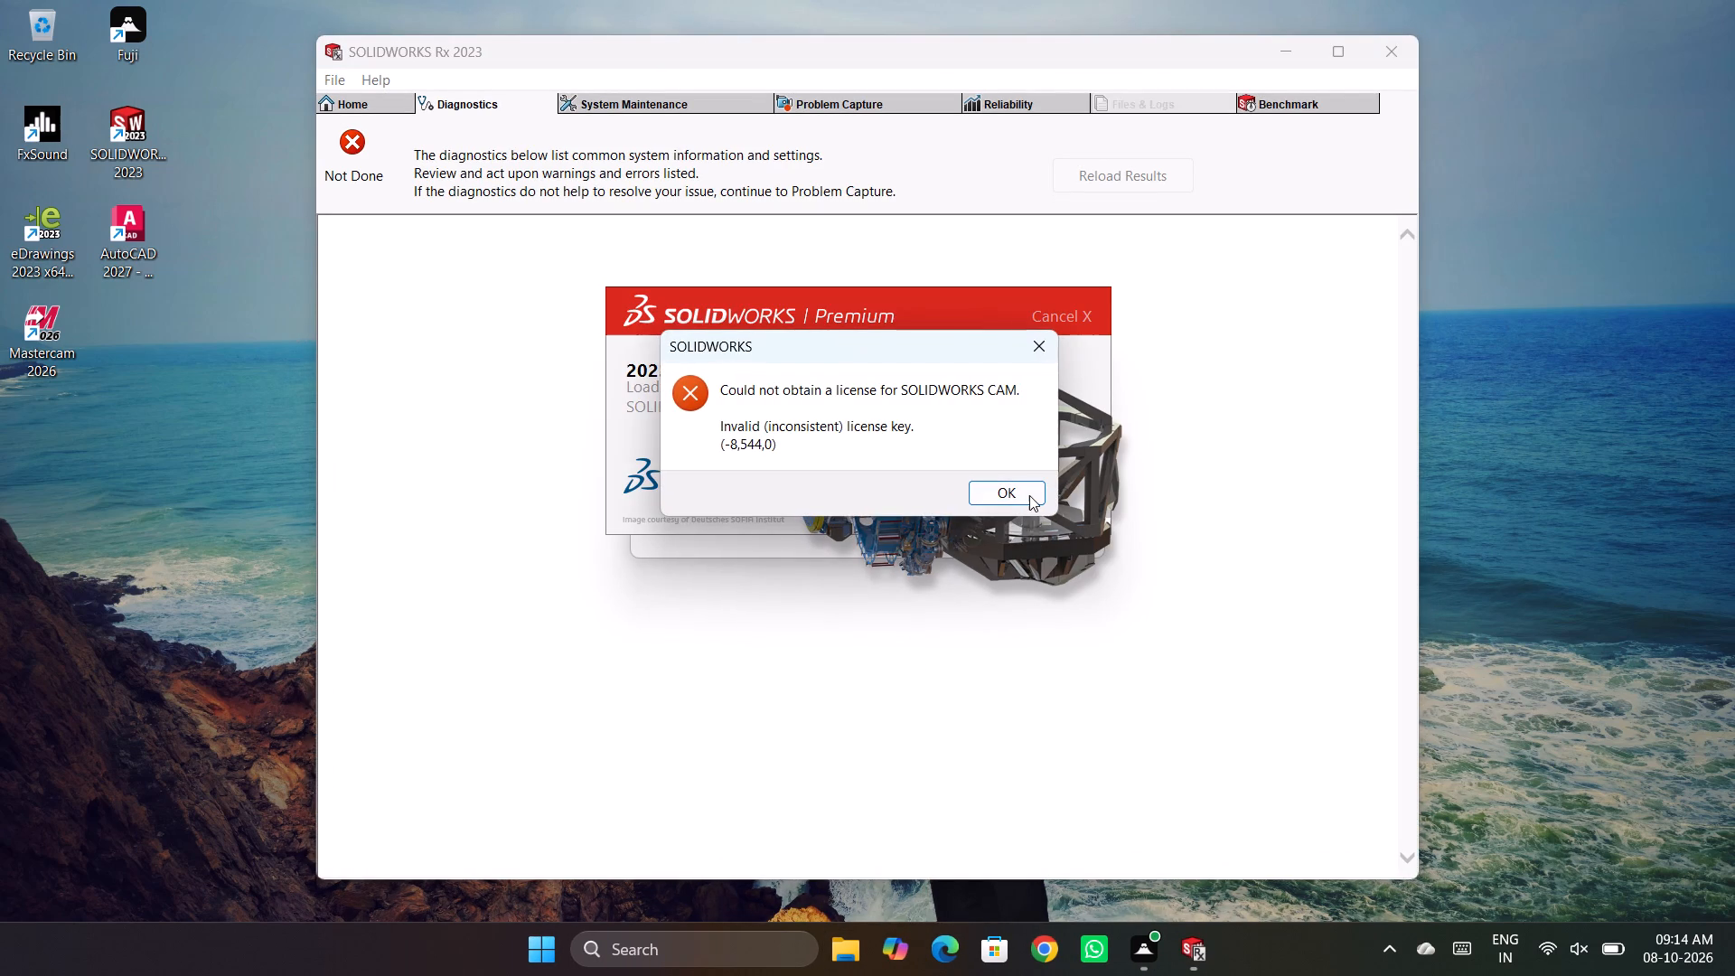
Dismiss the SOLIDWORKS CAM license error dialog and close the SOLIDWORKS Rx window.
click(1029, 494)
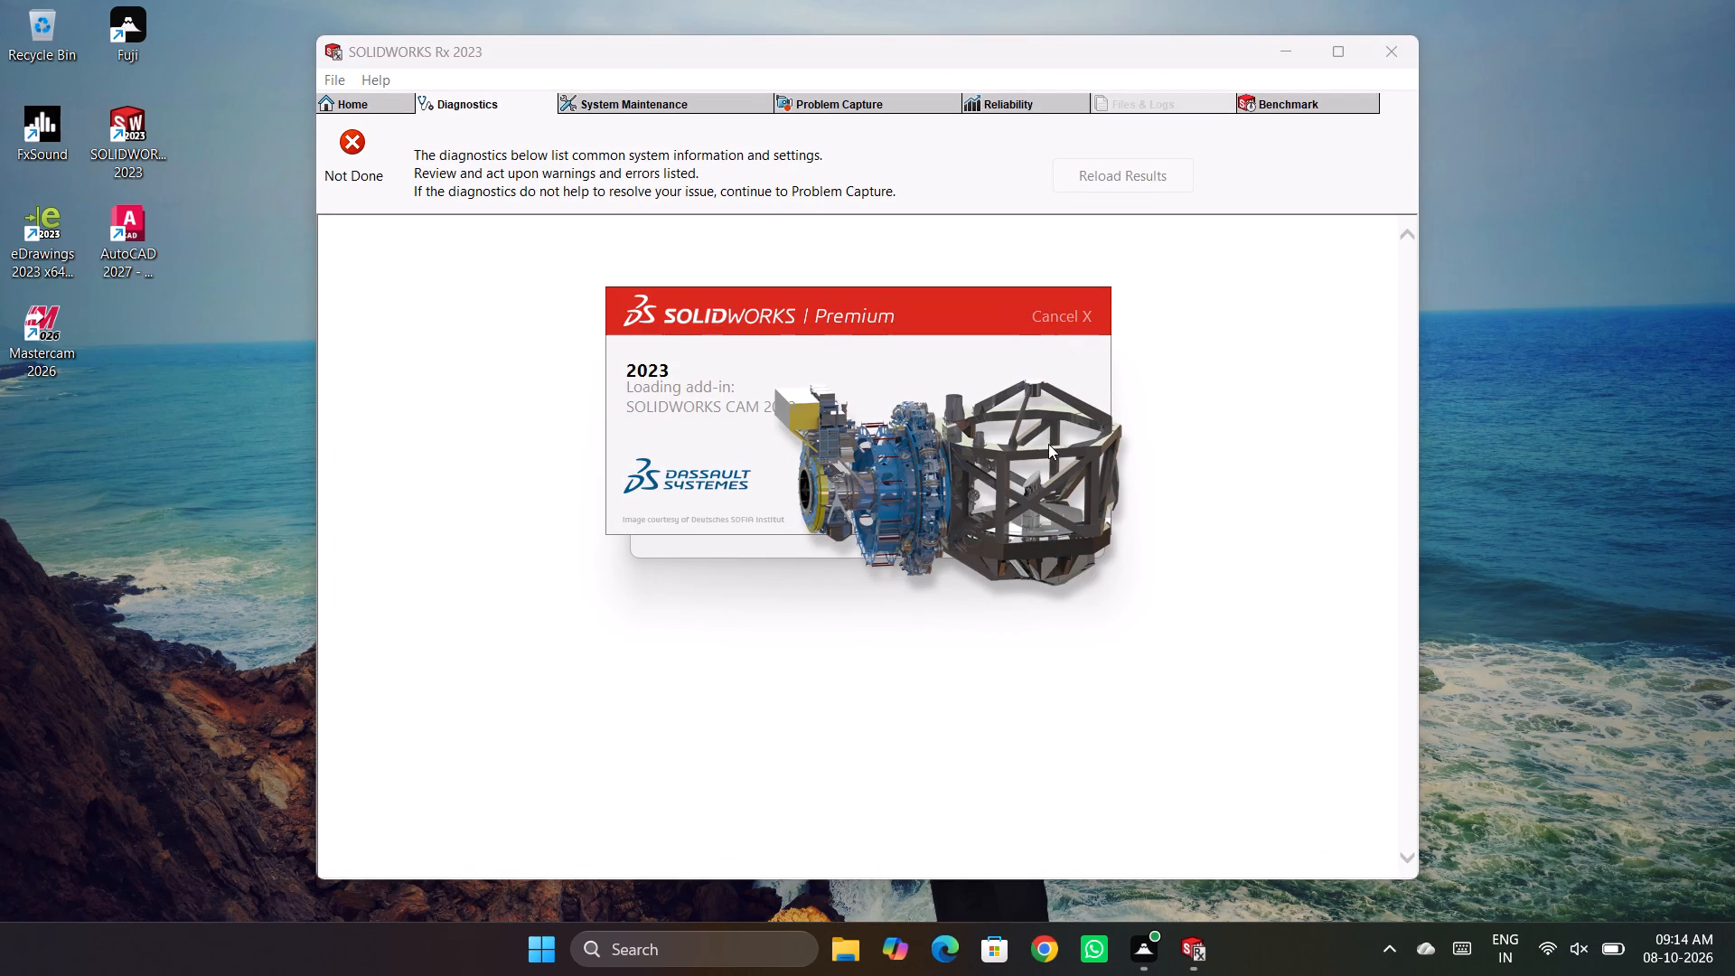
click(1313, 470)
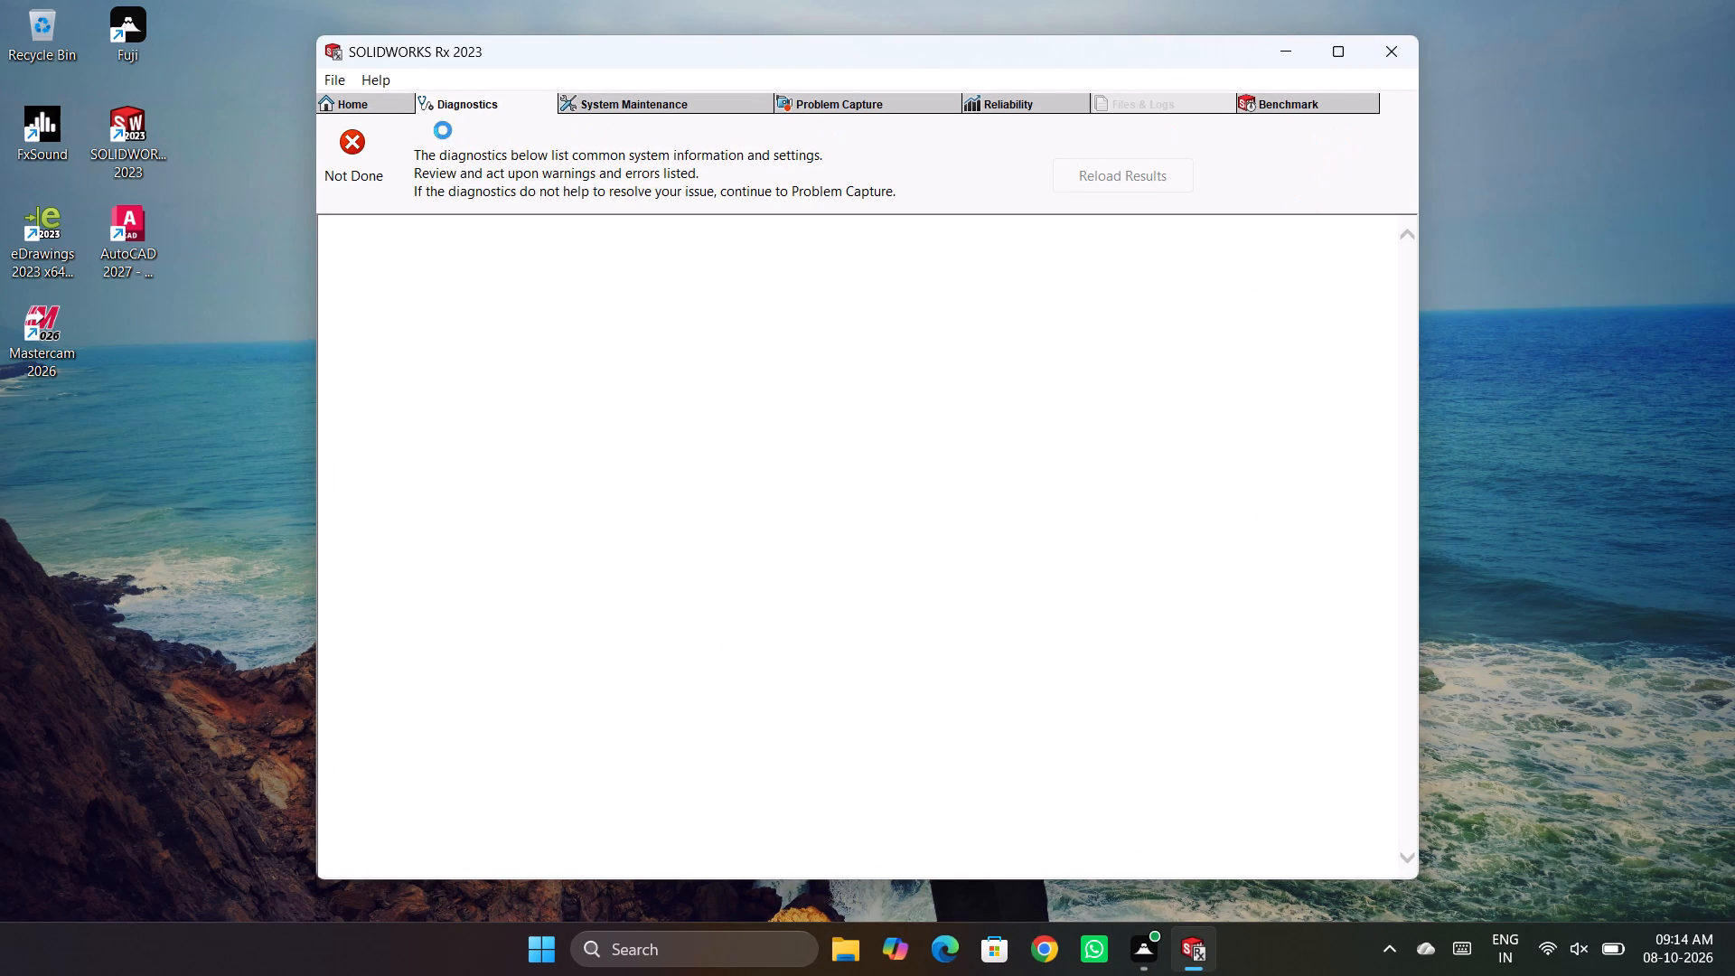
click(393, 96)
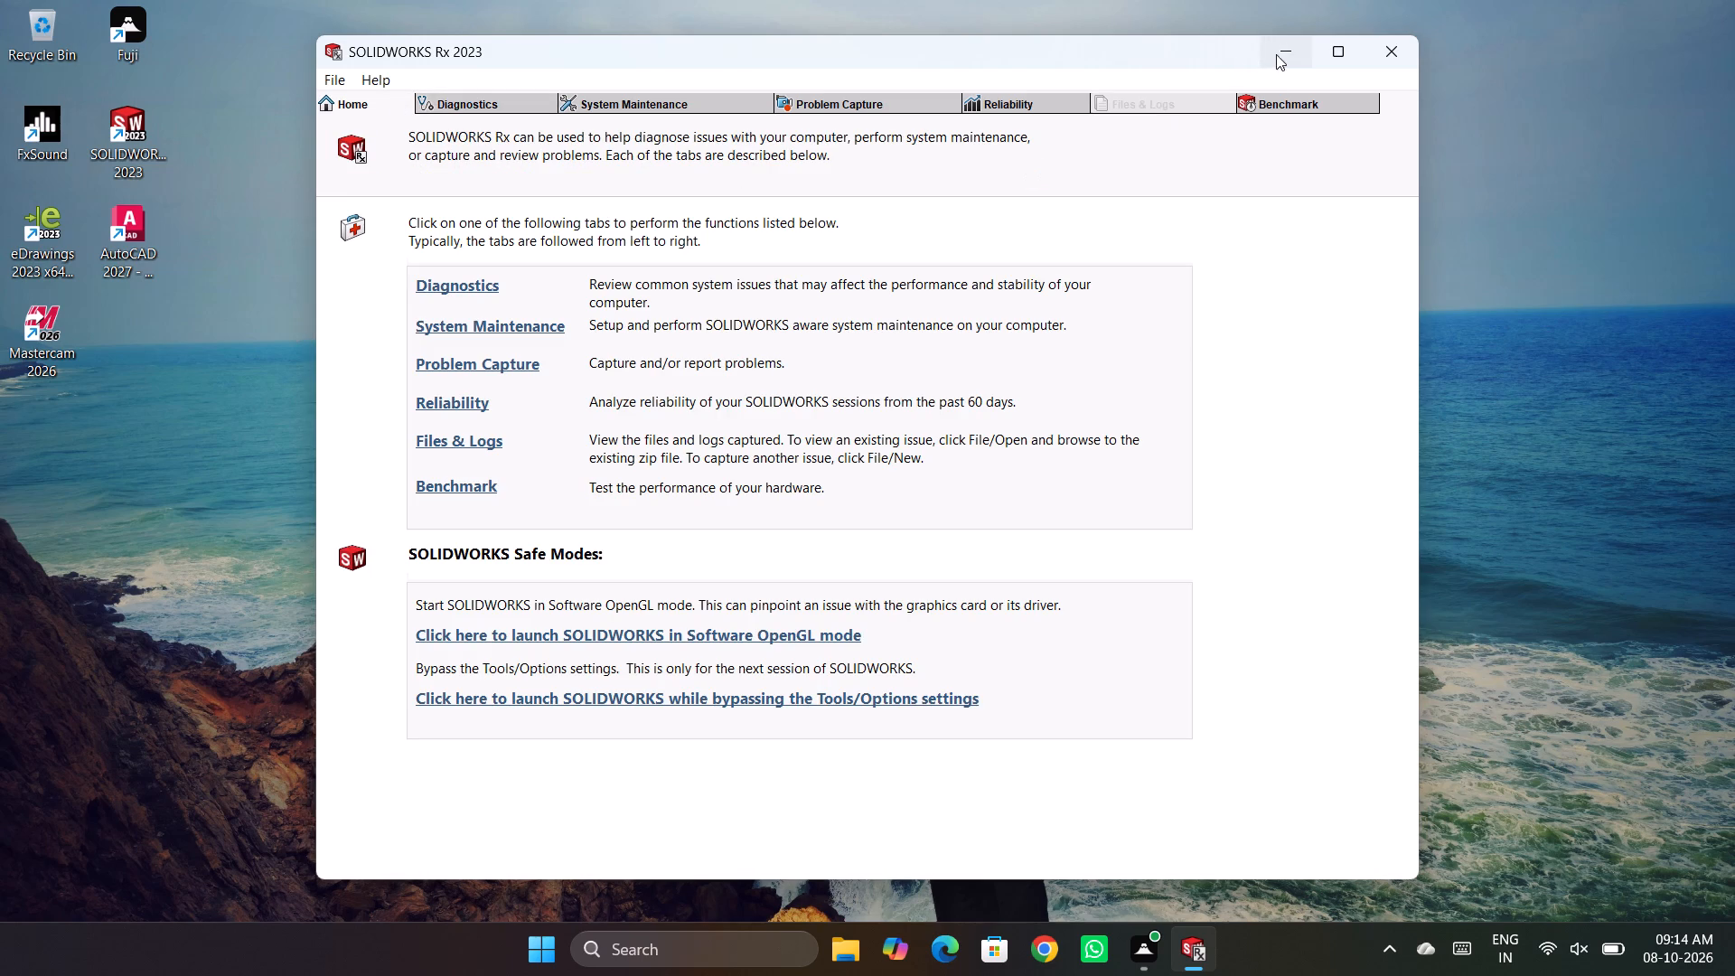
click(1383, 55)
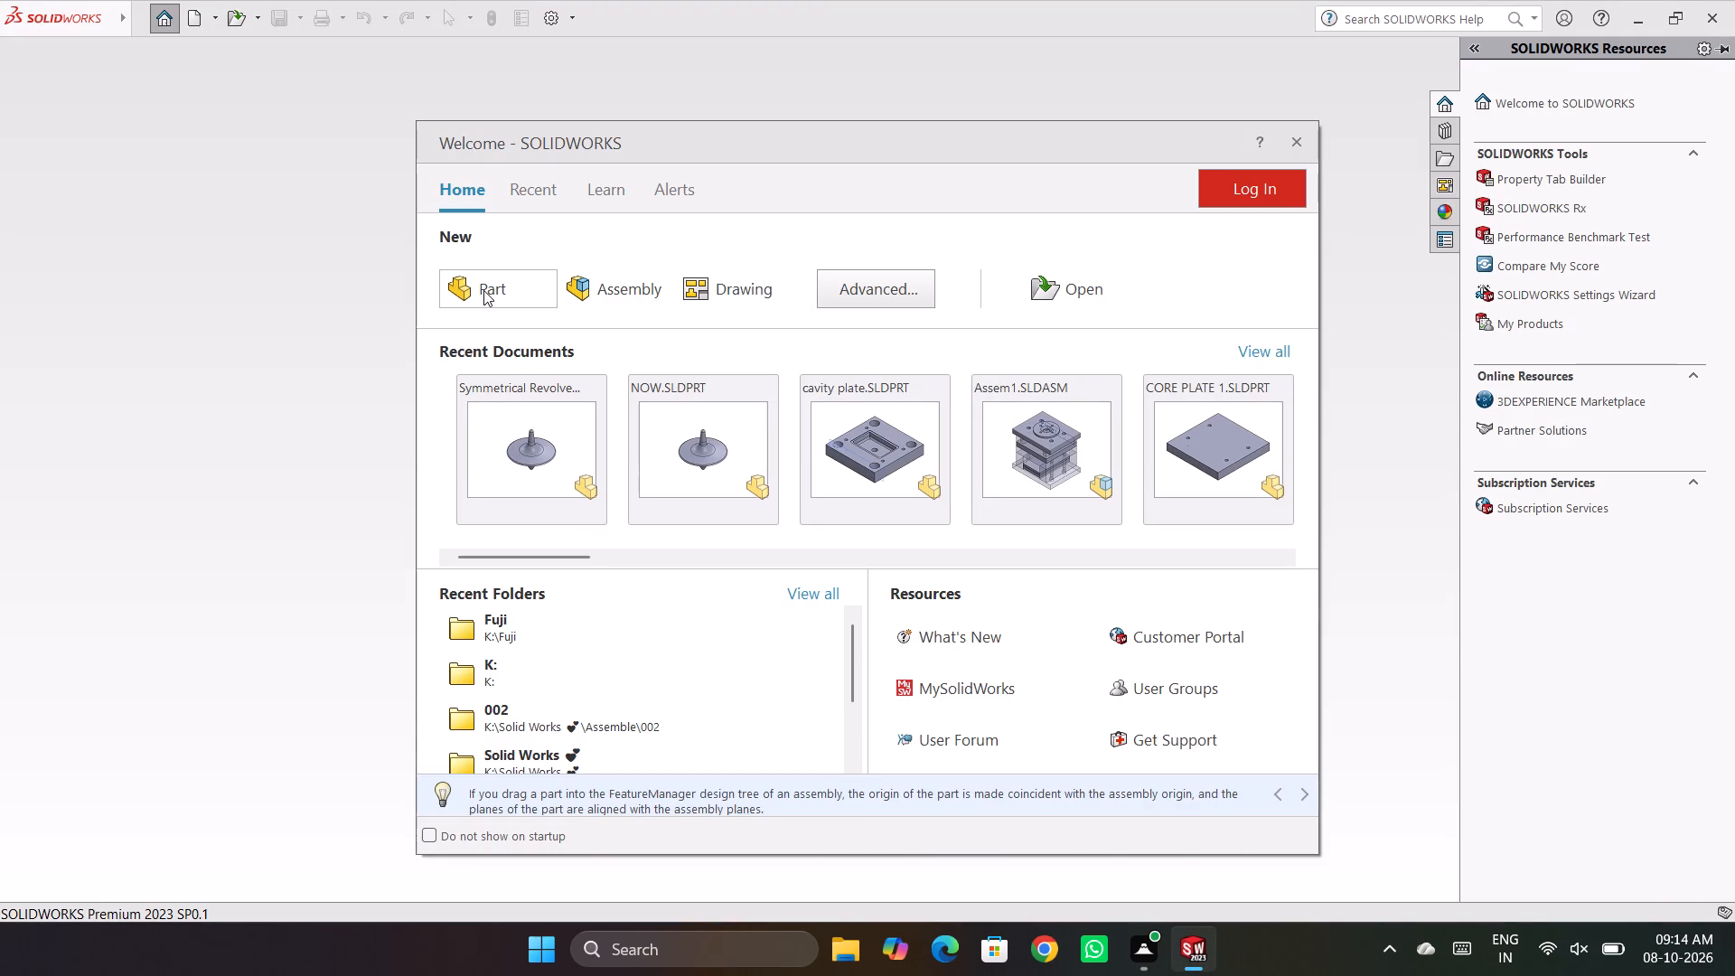
Remove NOW.SLDPRT from the recent documents on the Welcome screen.
right_click(712, 423)
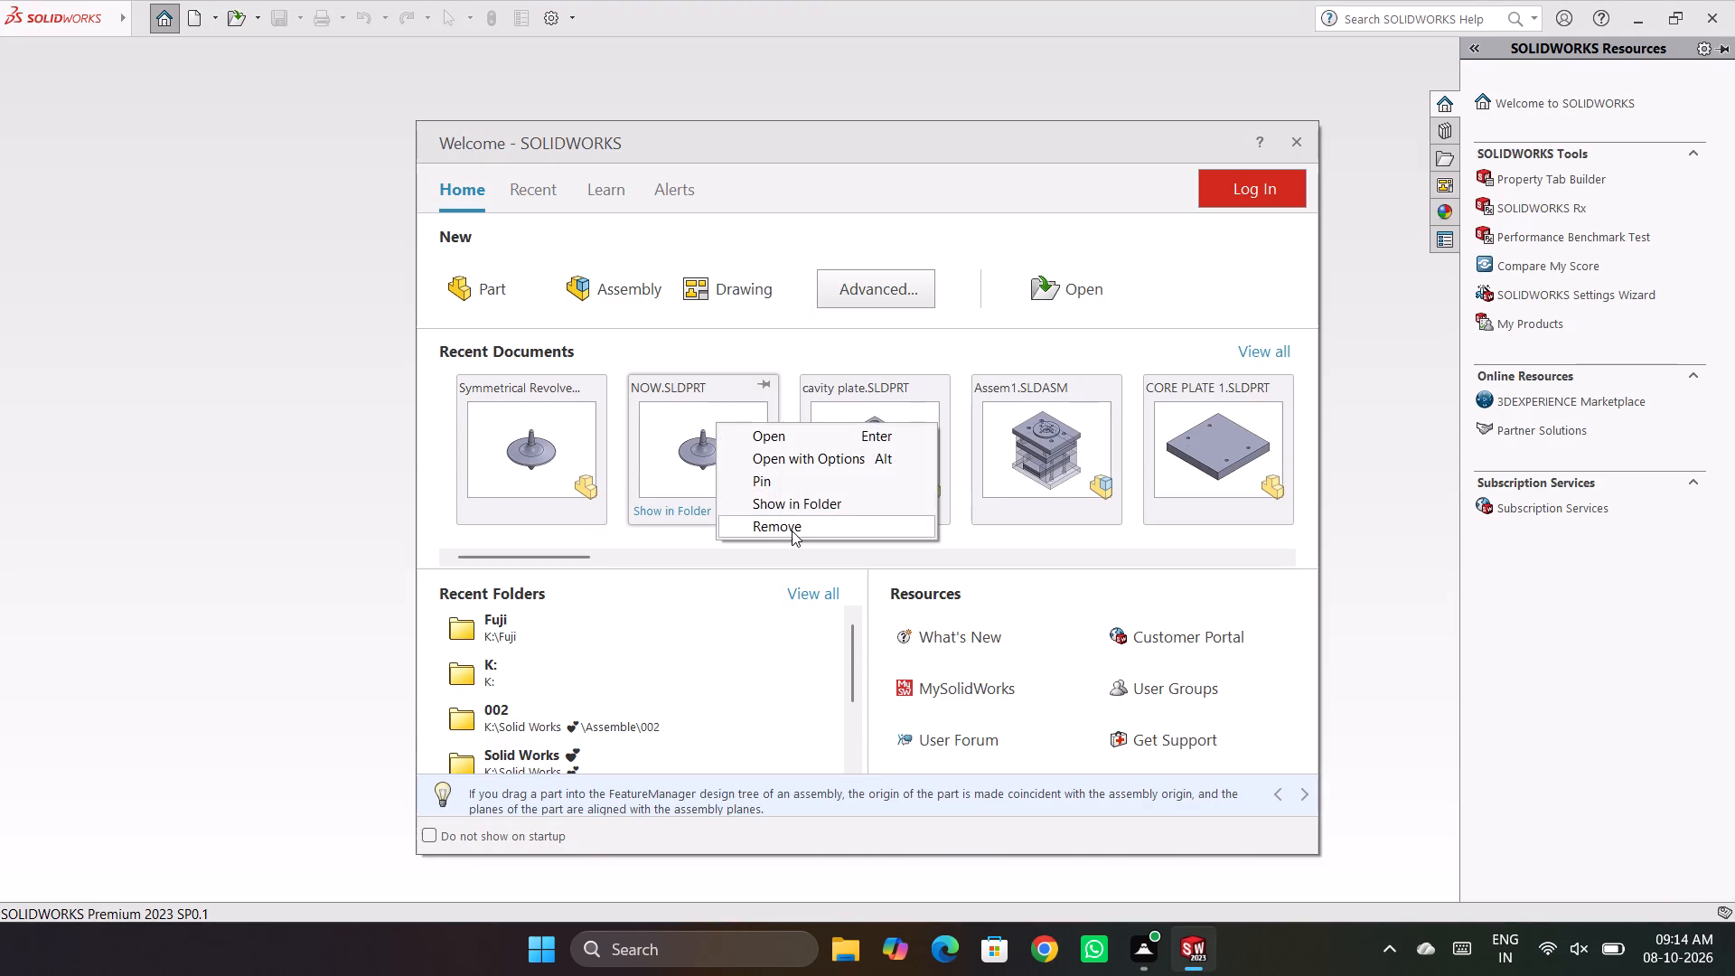
click(792, 530)
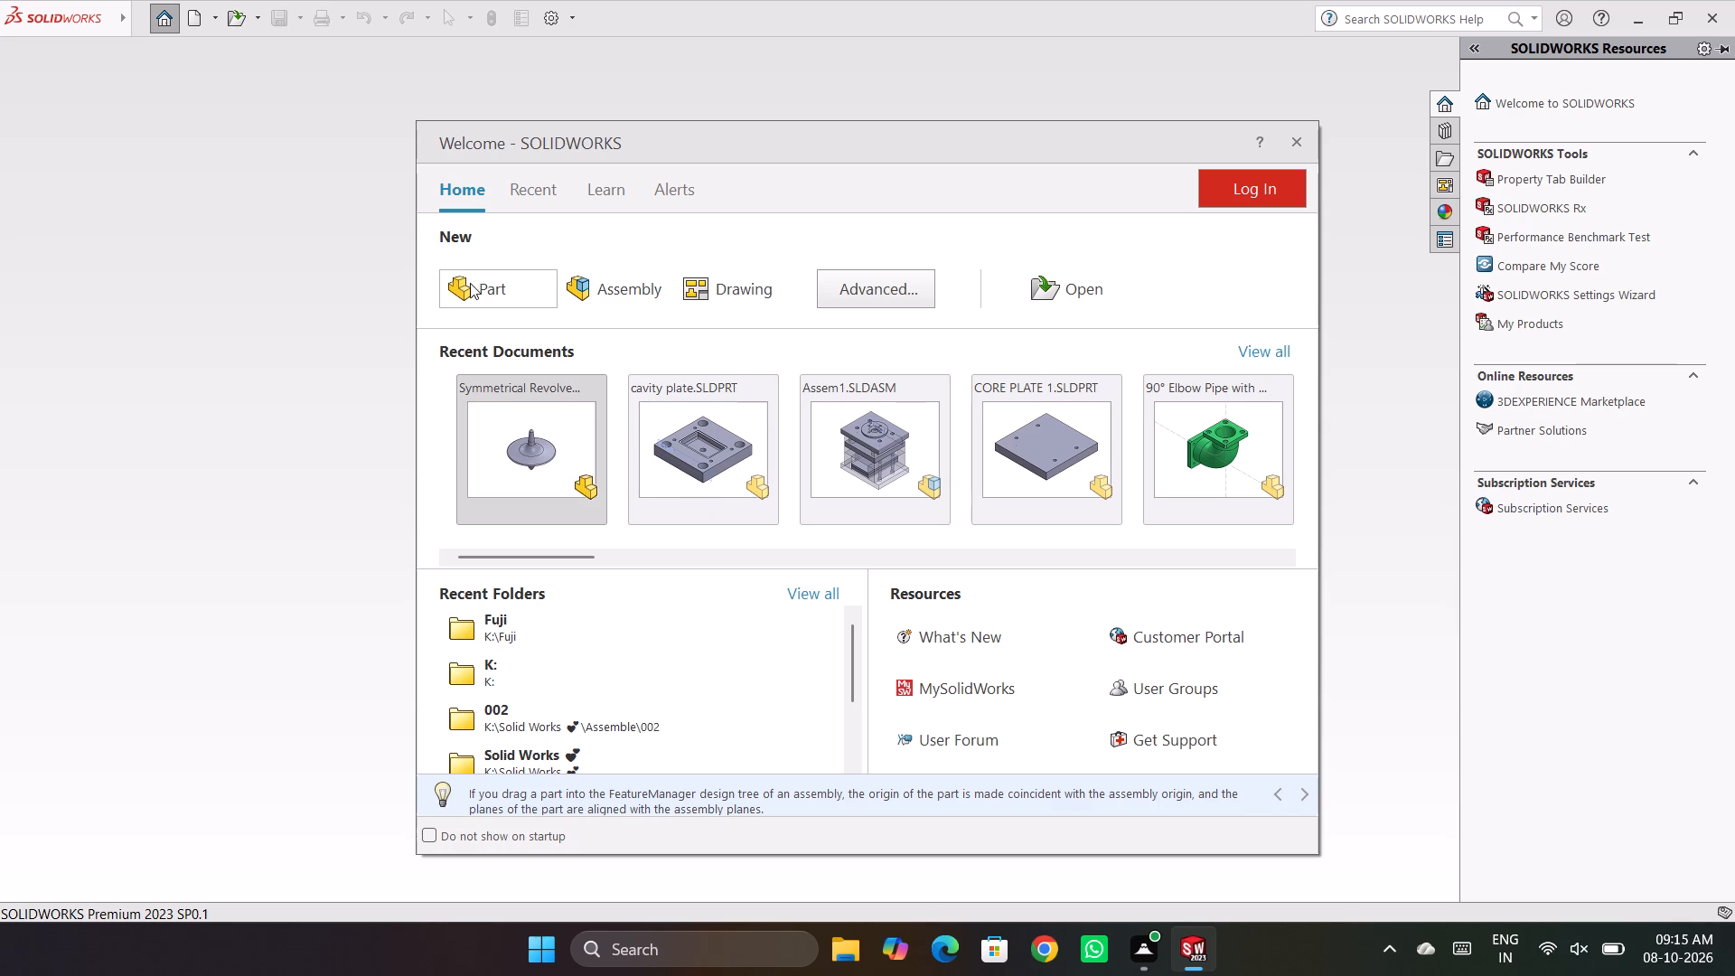
Switch to File Explorer, go to the recent NOW part's file location, delete the file and close the window.
click(851, 966)
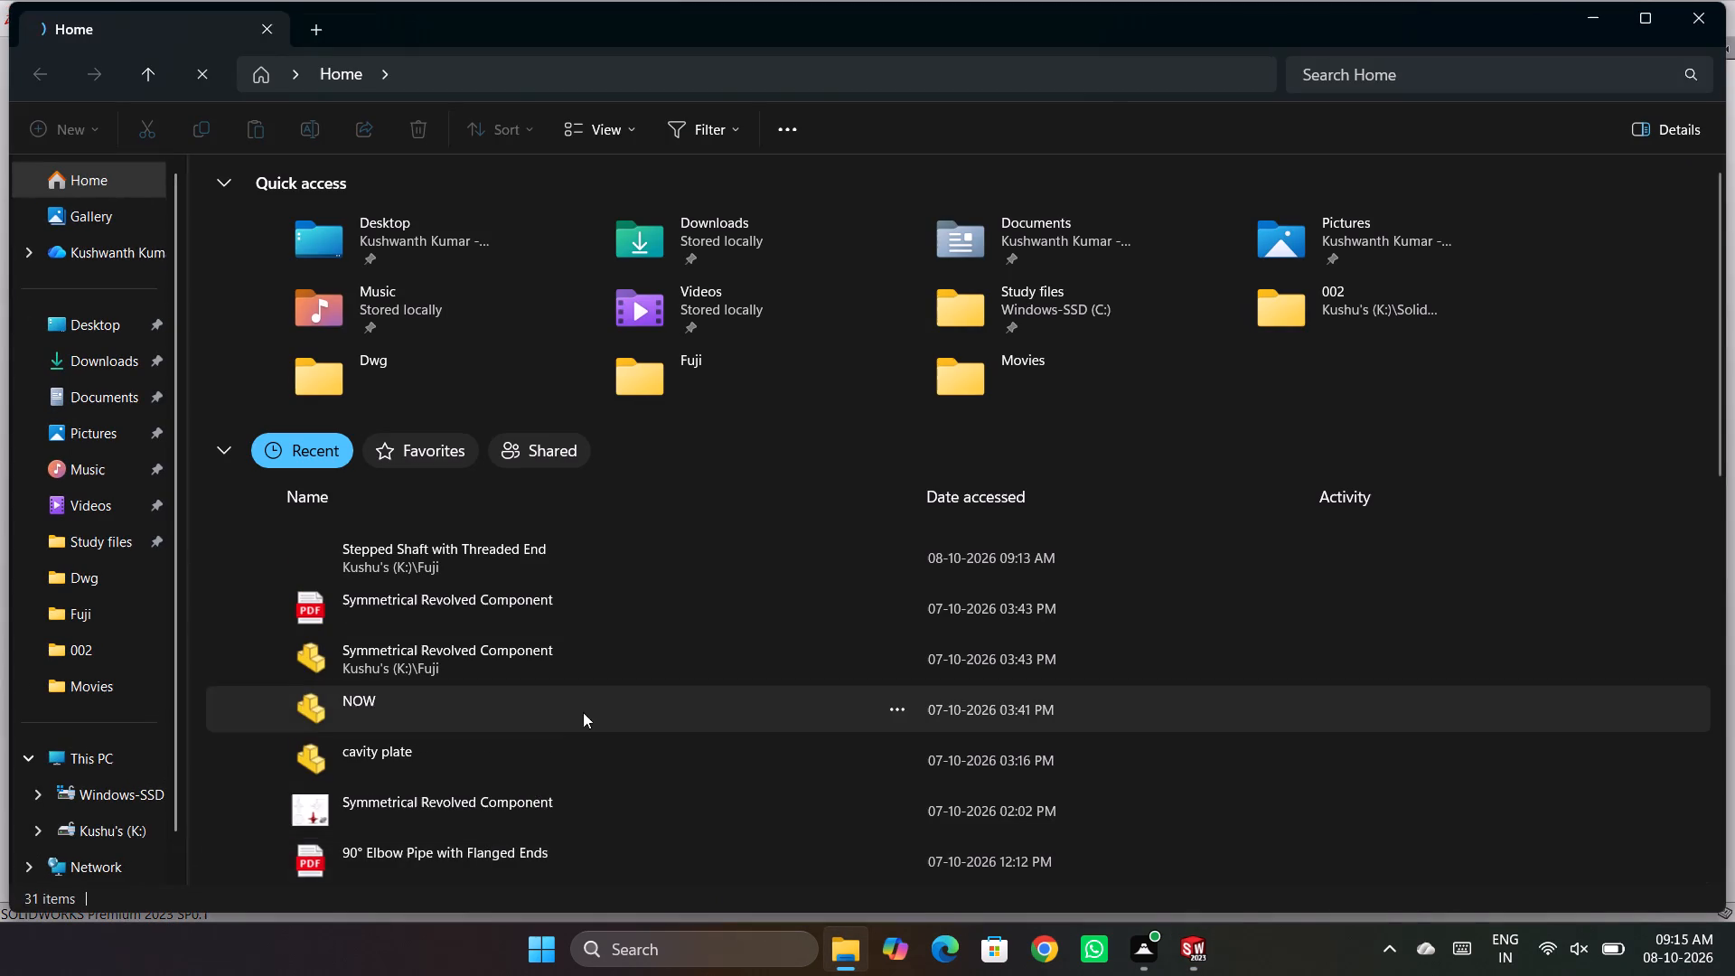
right_click(380, 694)
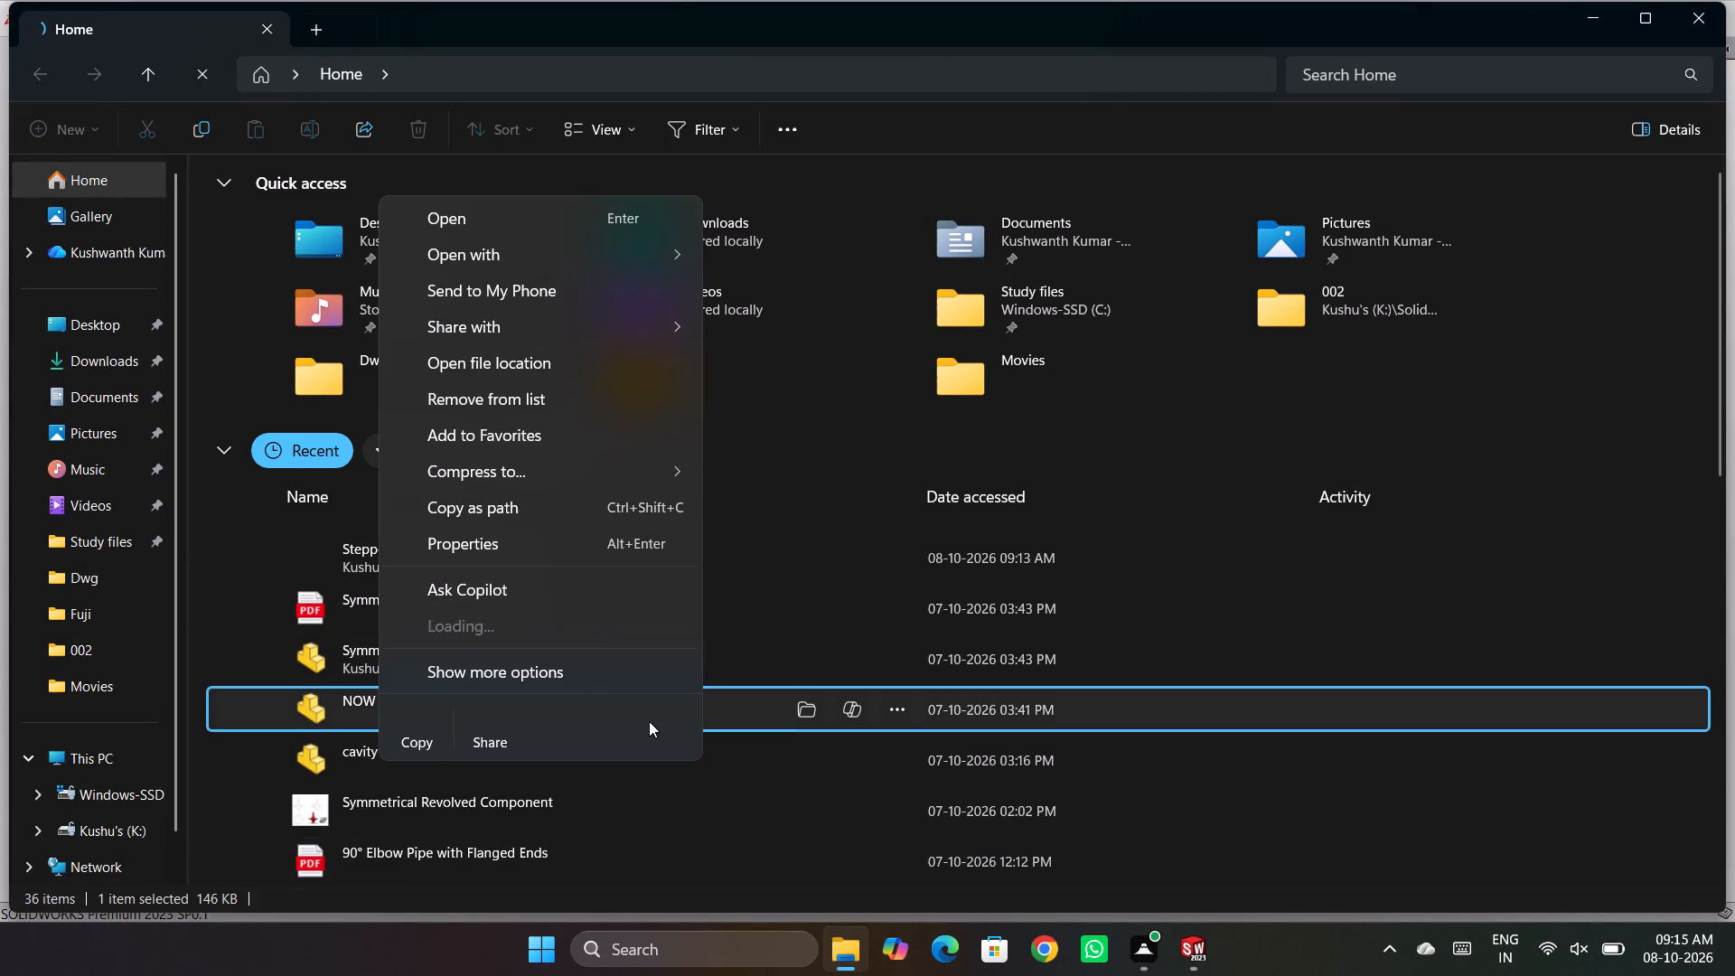
click(544, 370)
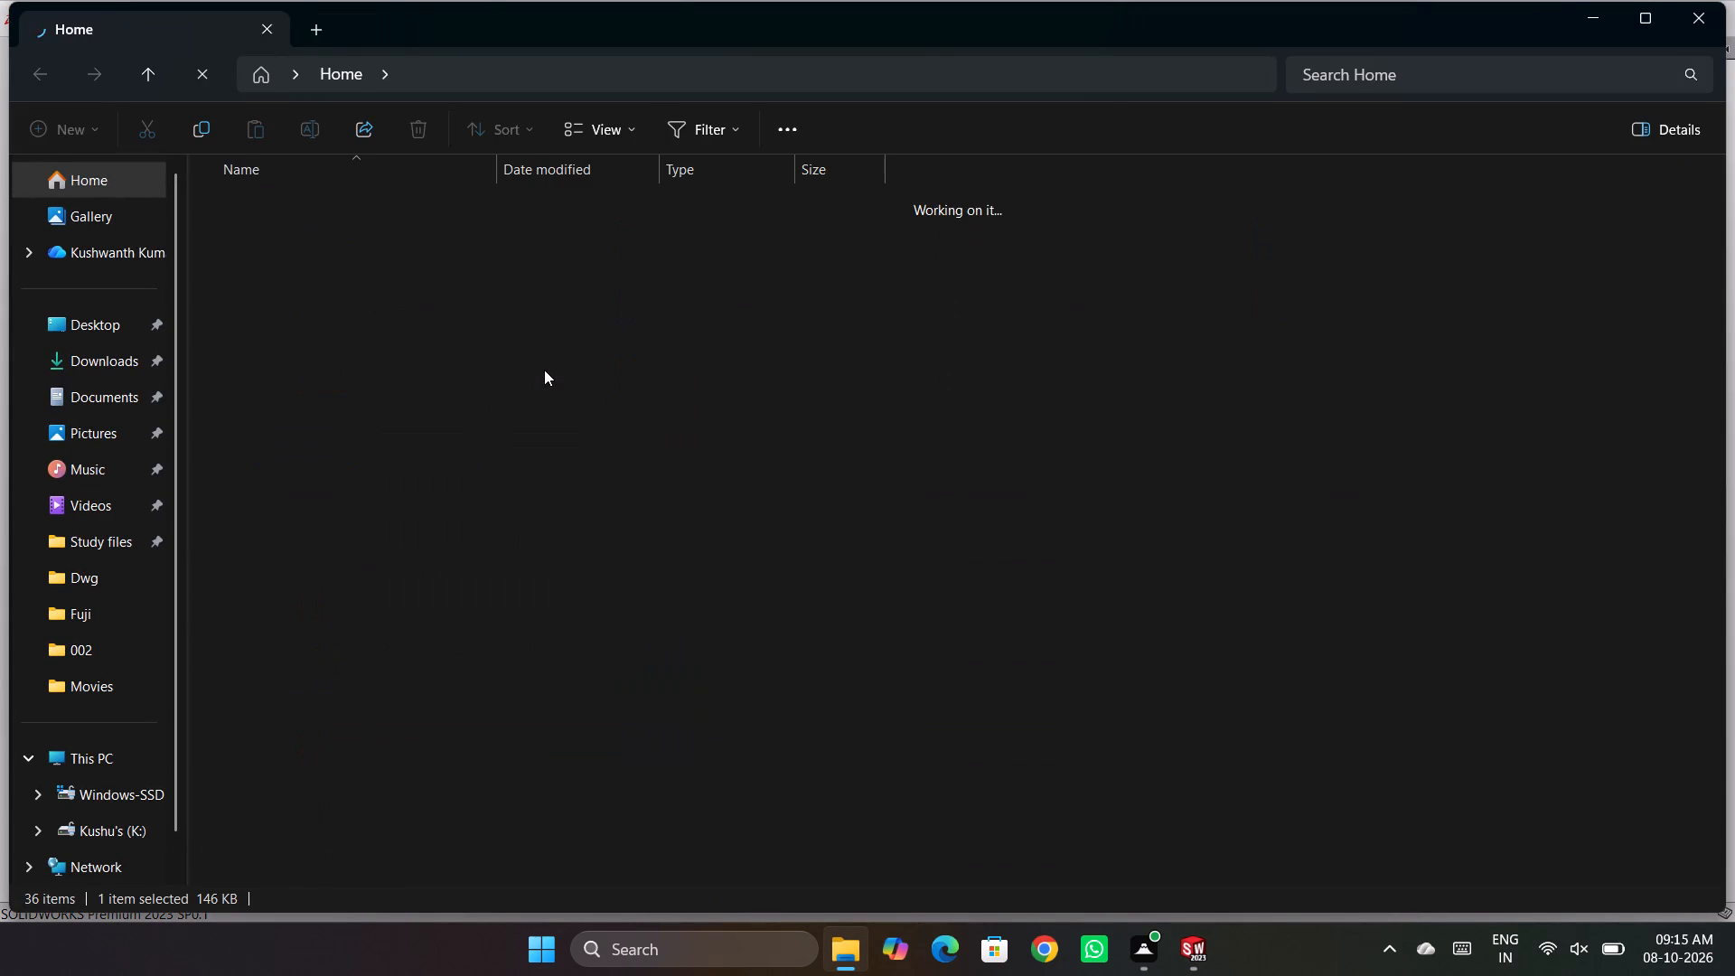
key(Delete)
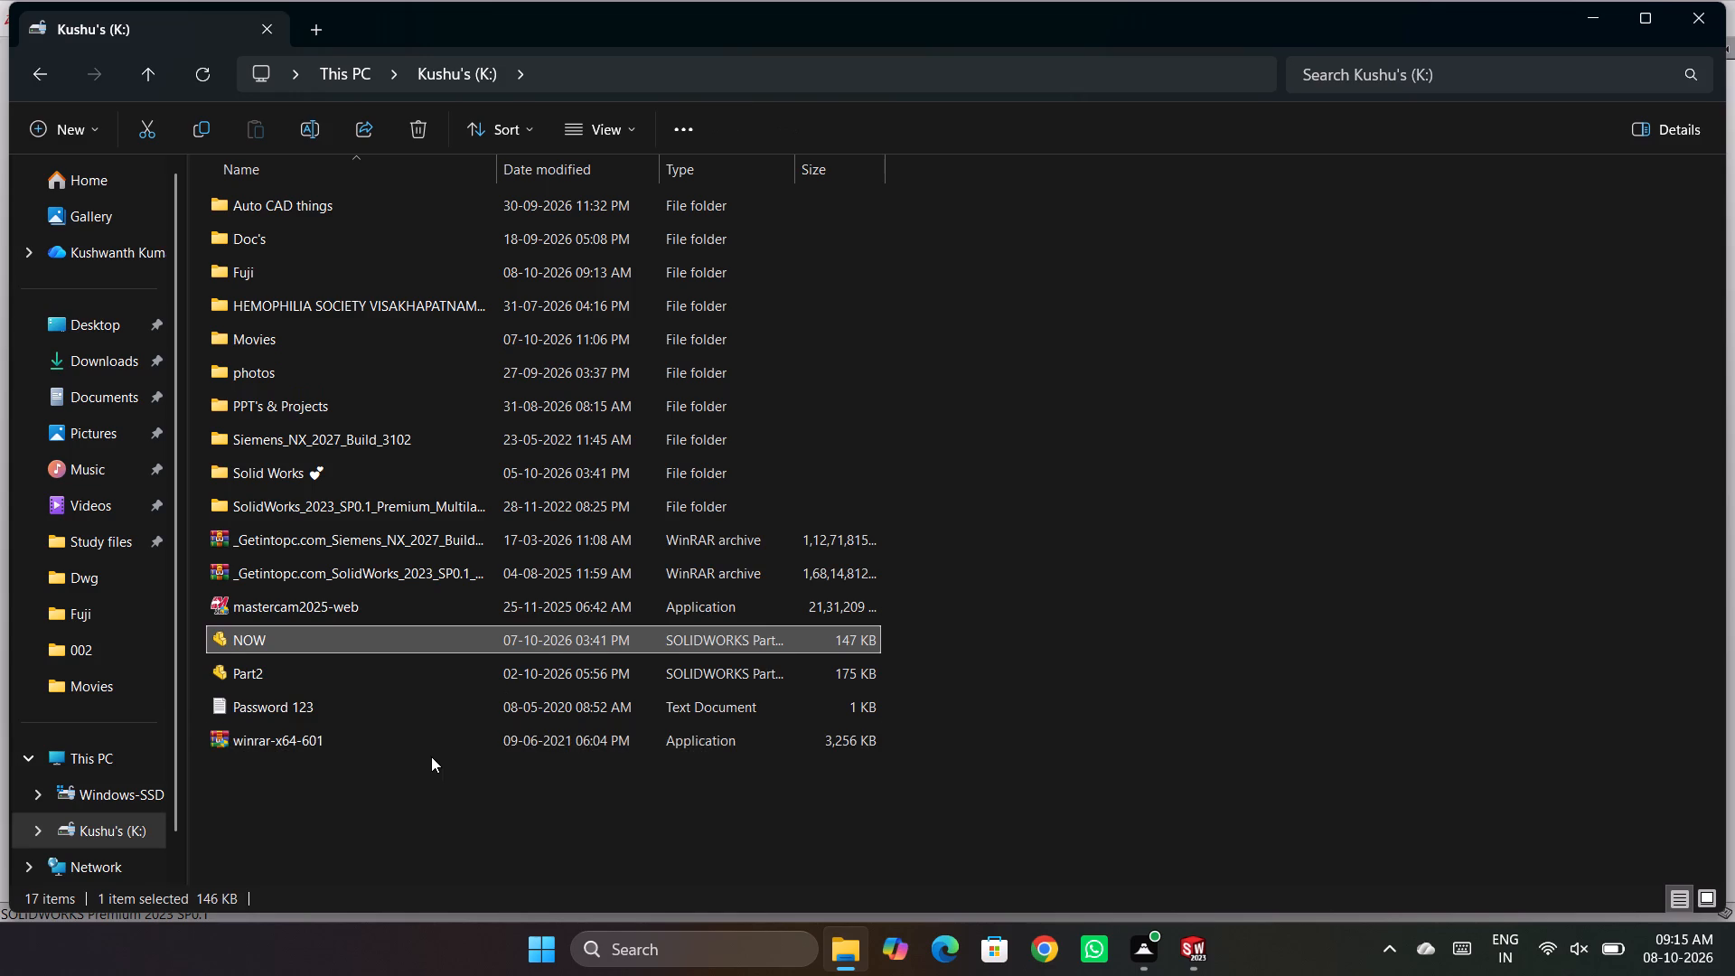
click(1714, 7)
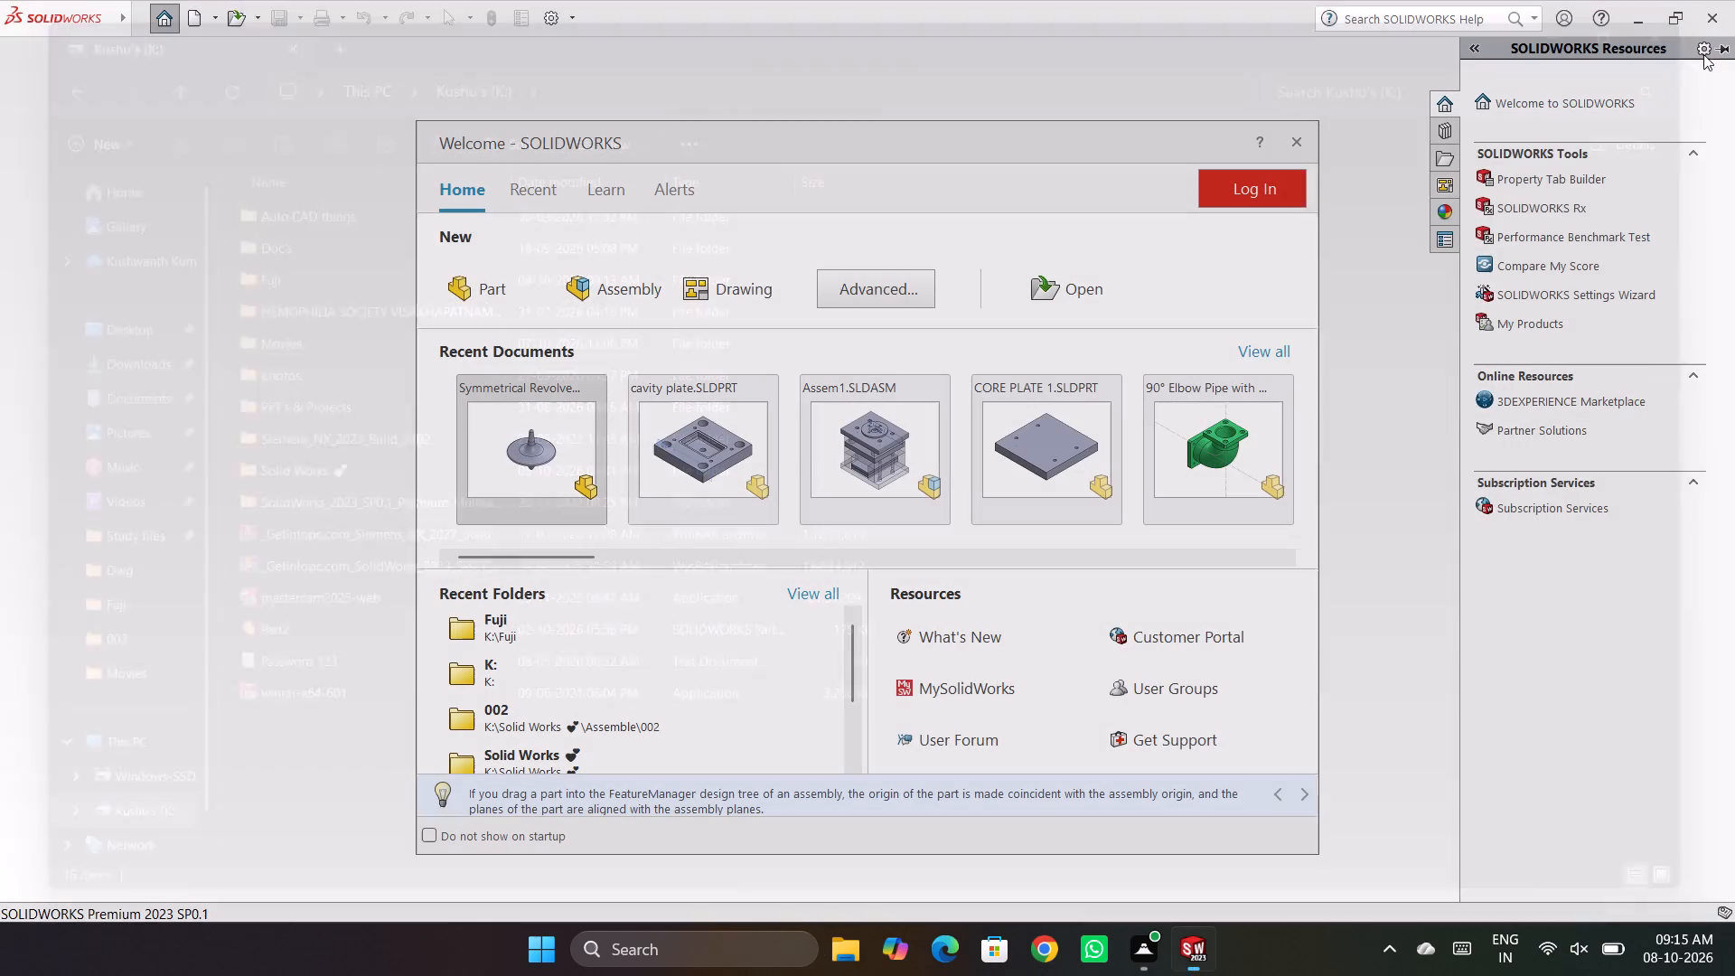
Create a new part document from the Welcome screen.
click(465, 300)
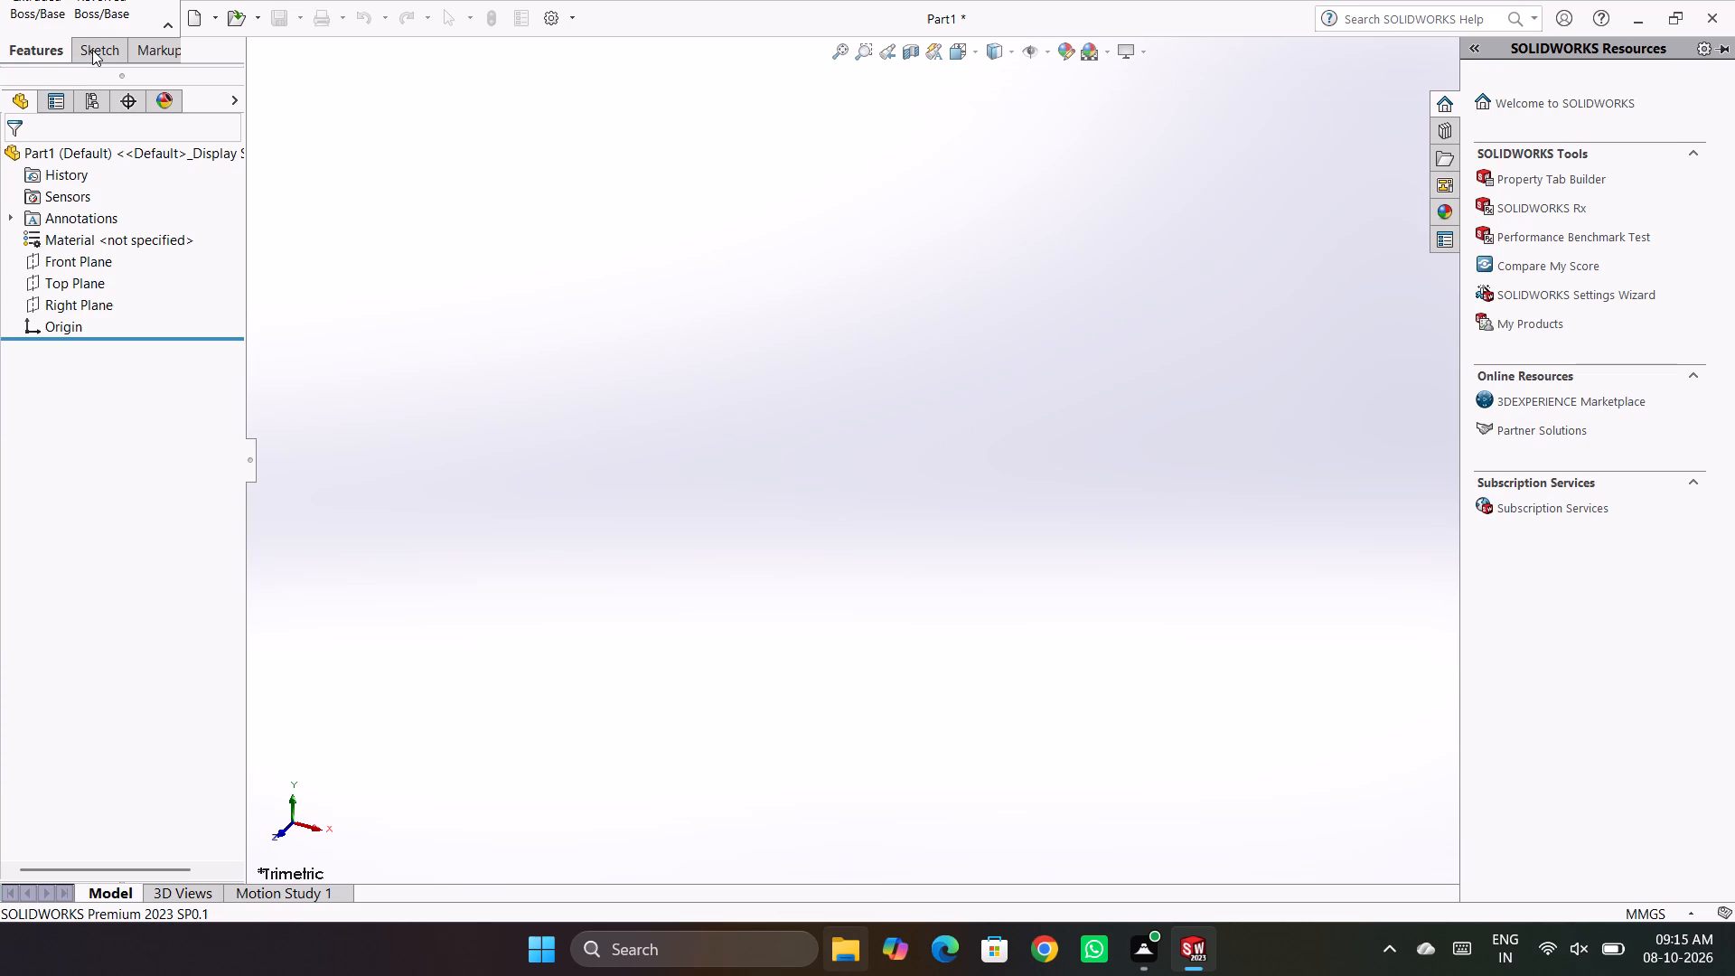
click(493, 416)
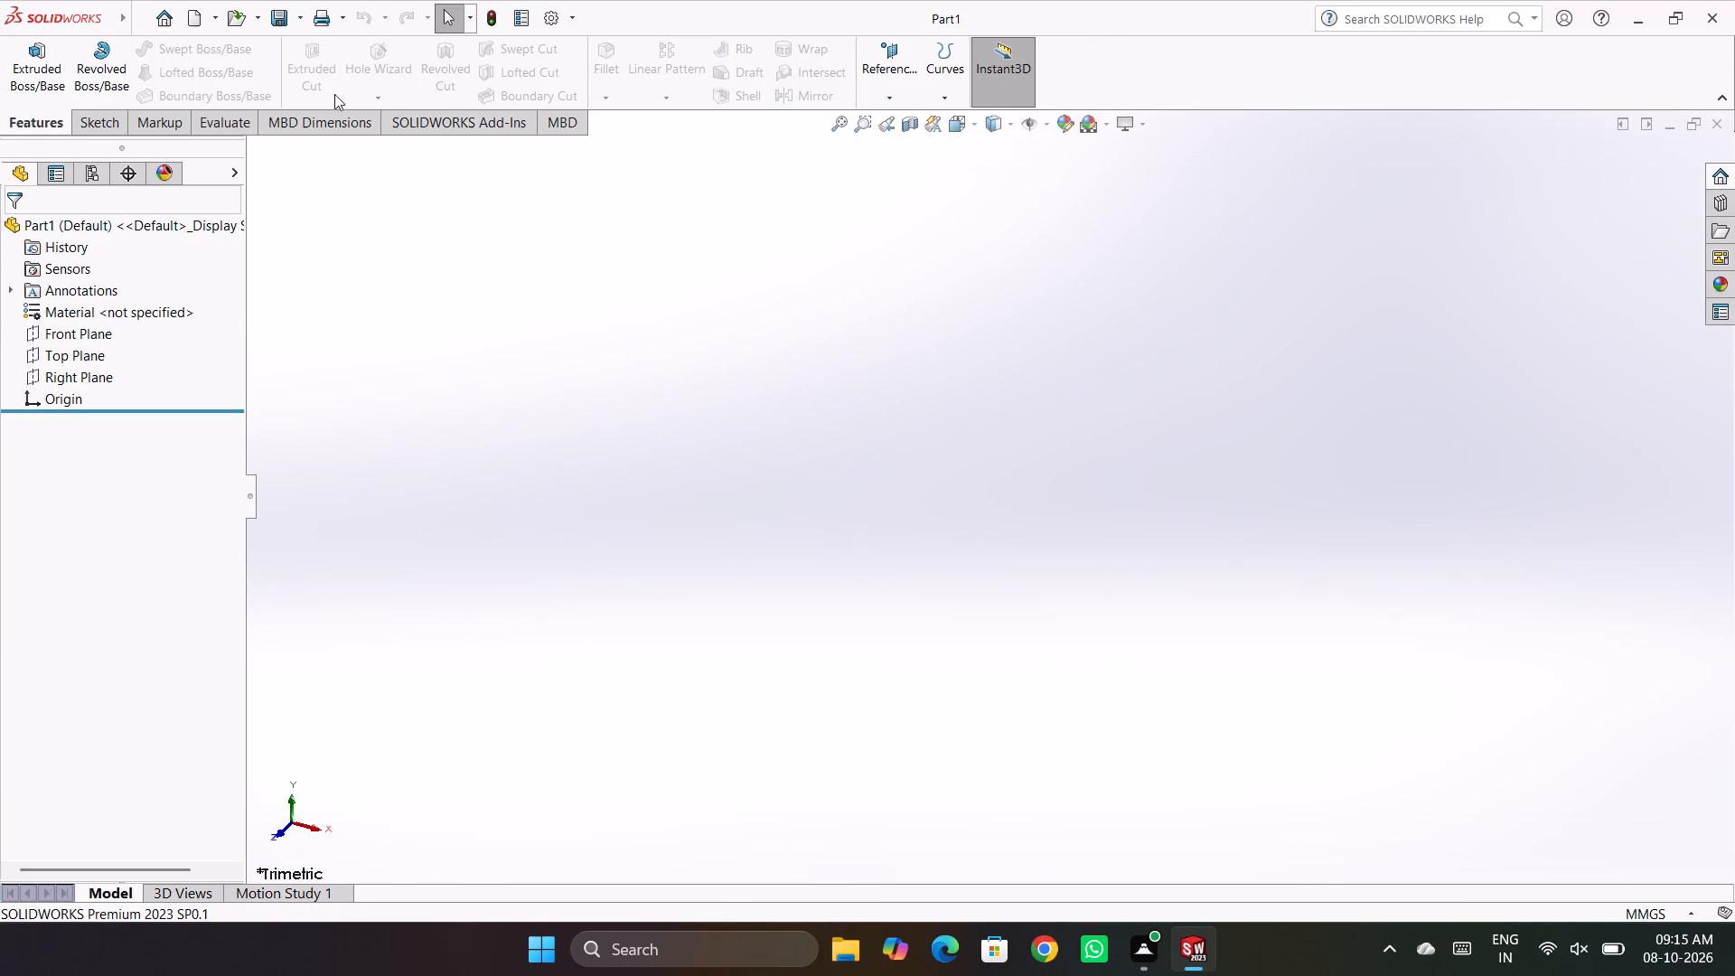
Save the new part in the Fuji folder as Stepped Shaft with Threaded End.
click(299, 20)
click(342, 62)
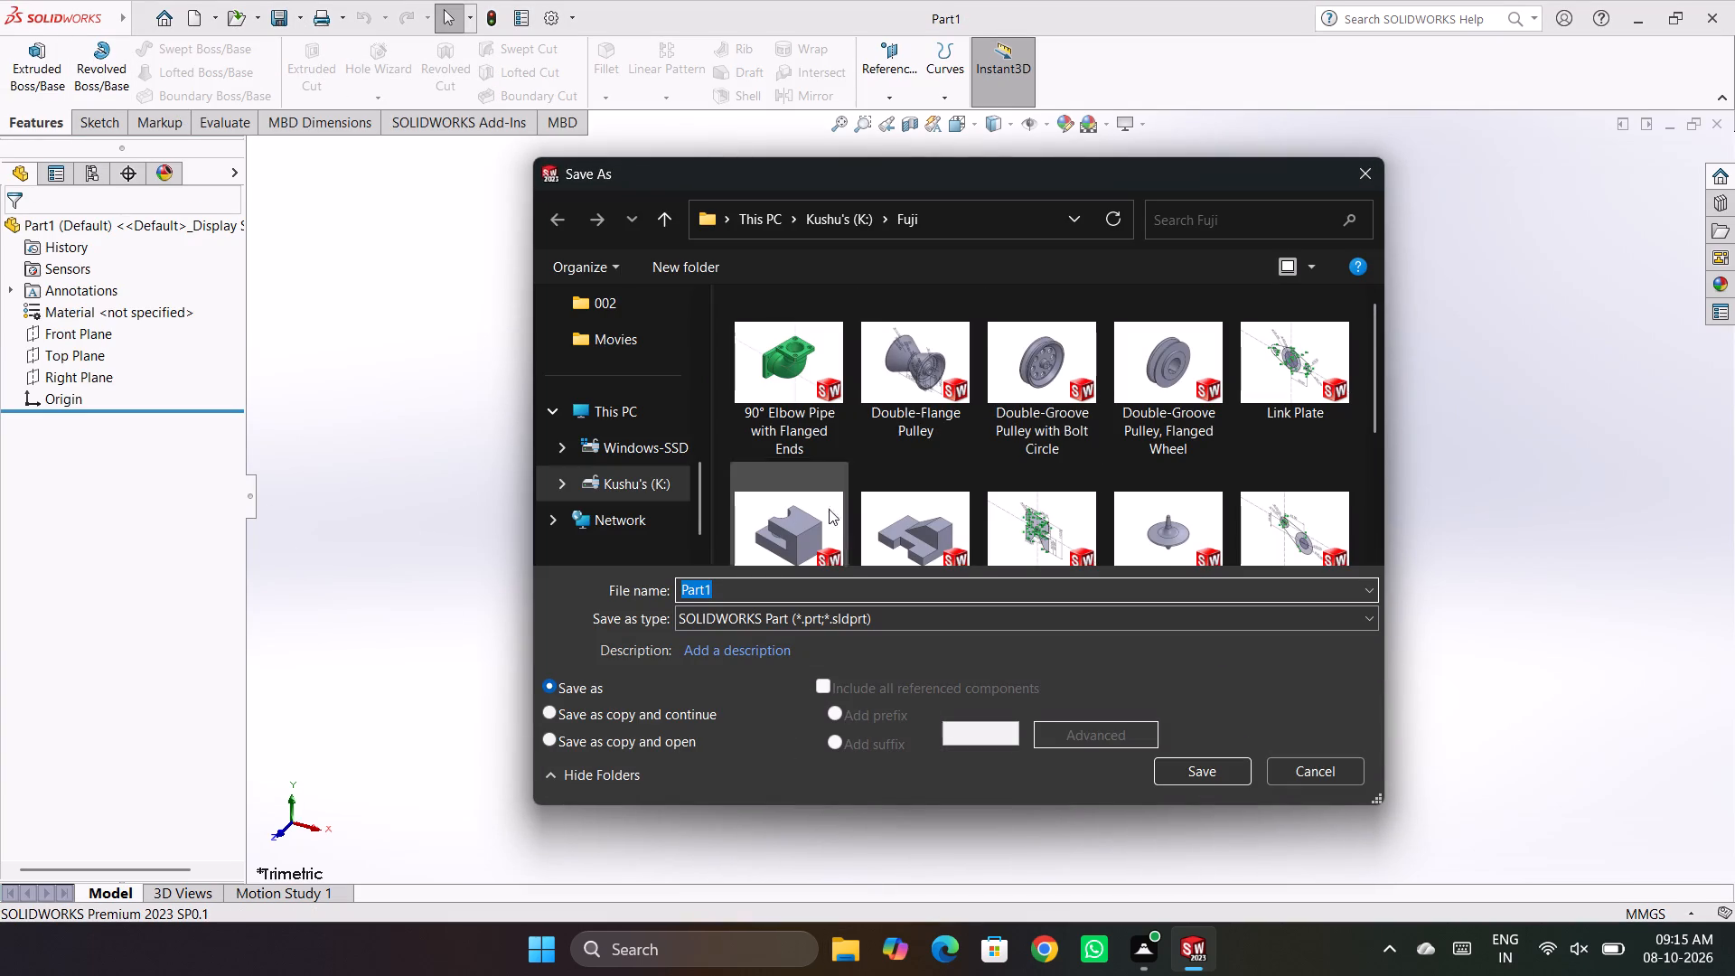
key(ctrl+v)
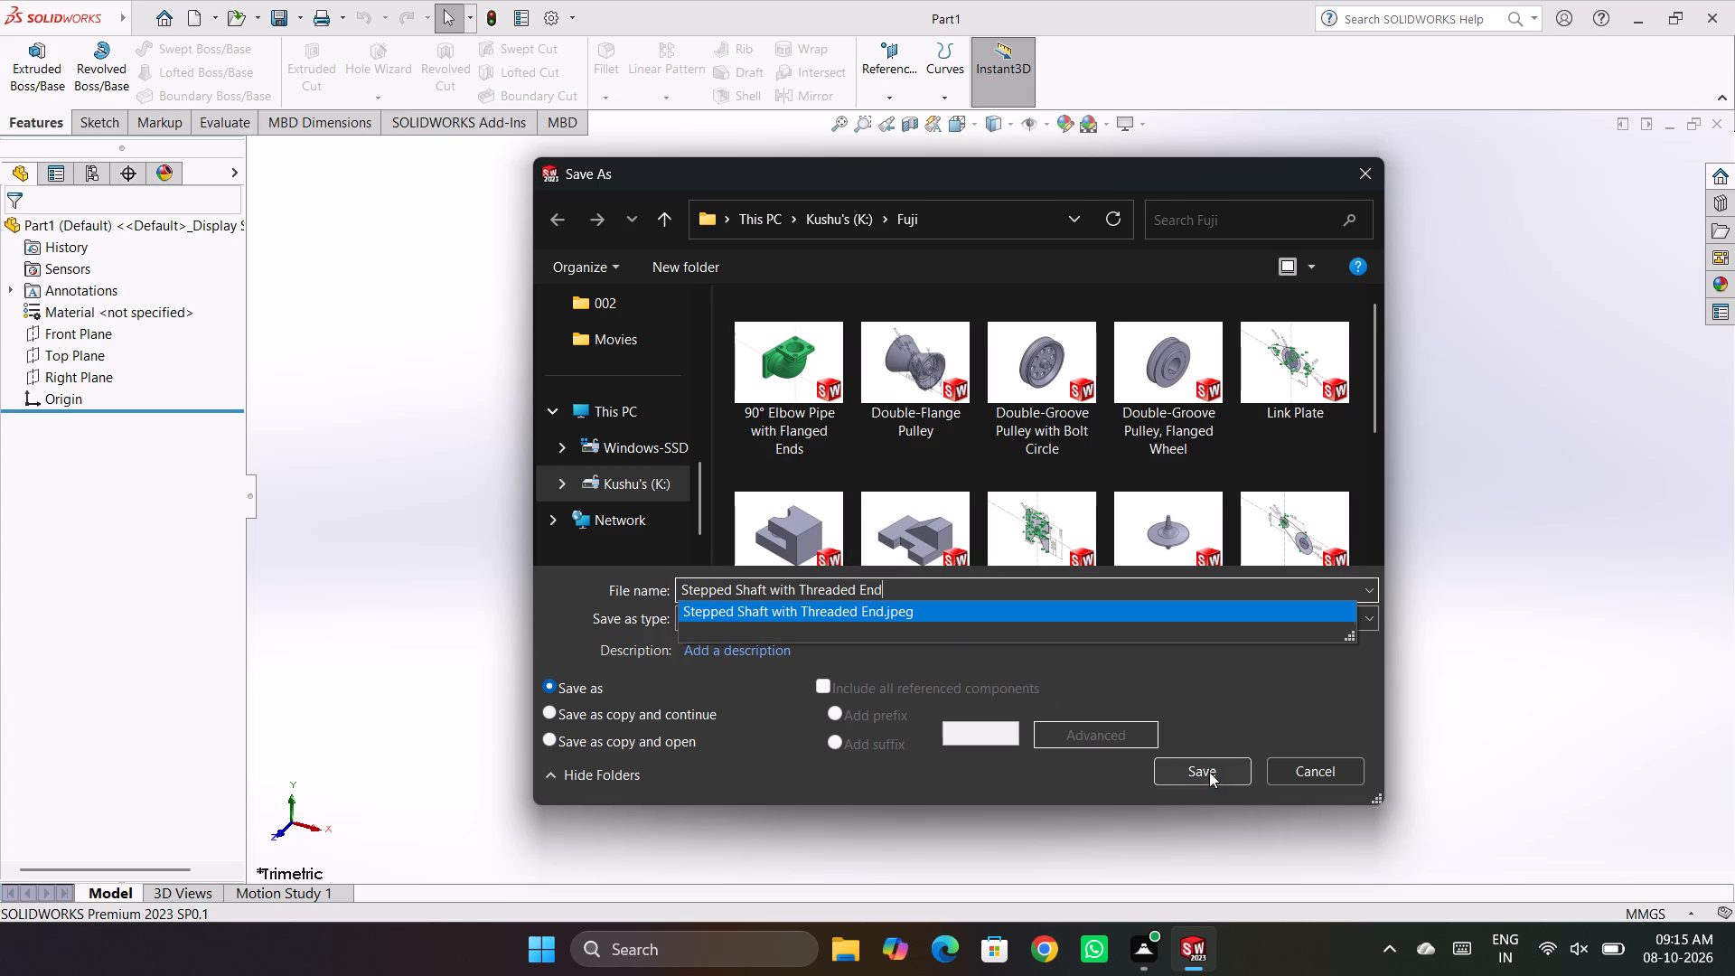
click(1226, 776)
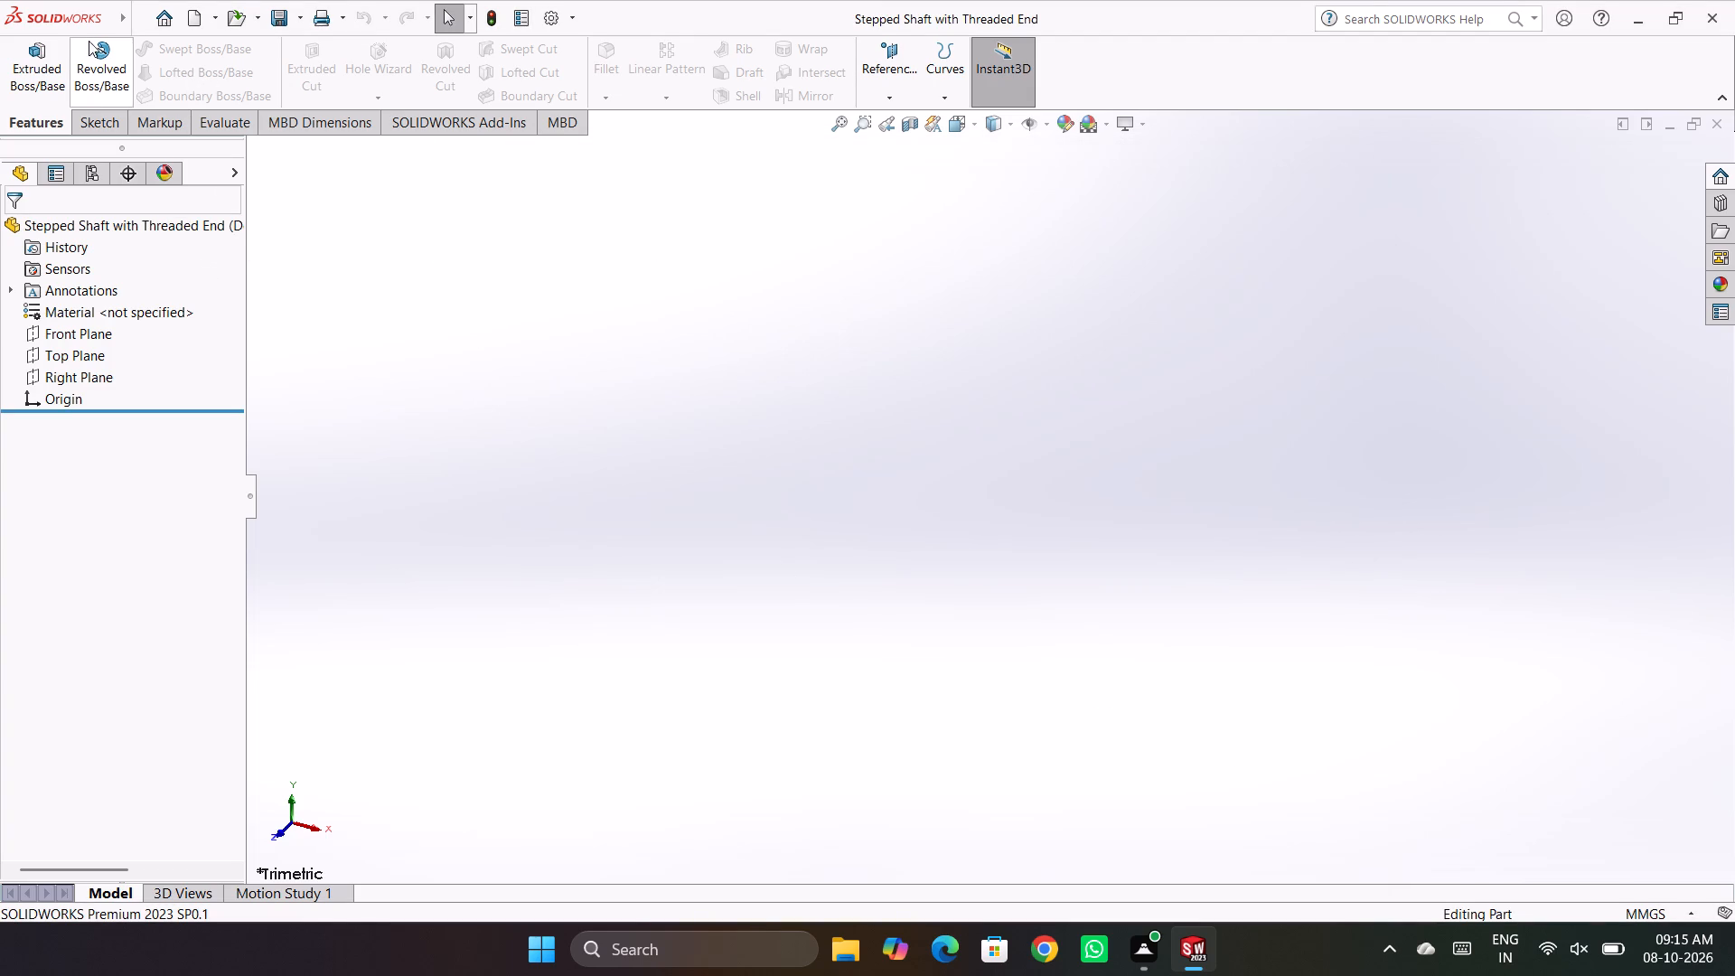
Start a new sketch on the Front Plane.
click(113, 133)
click(16, 53)
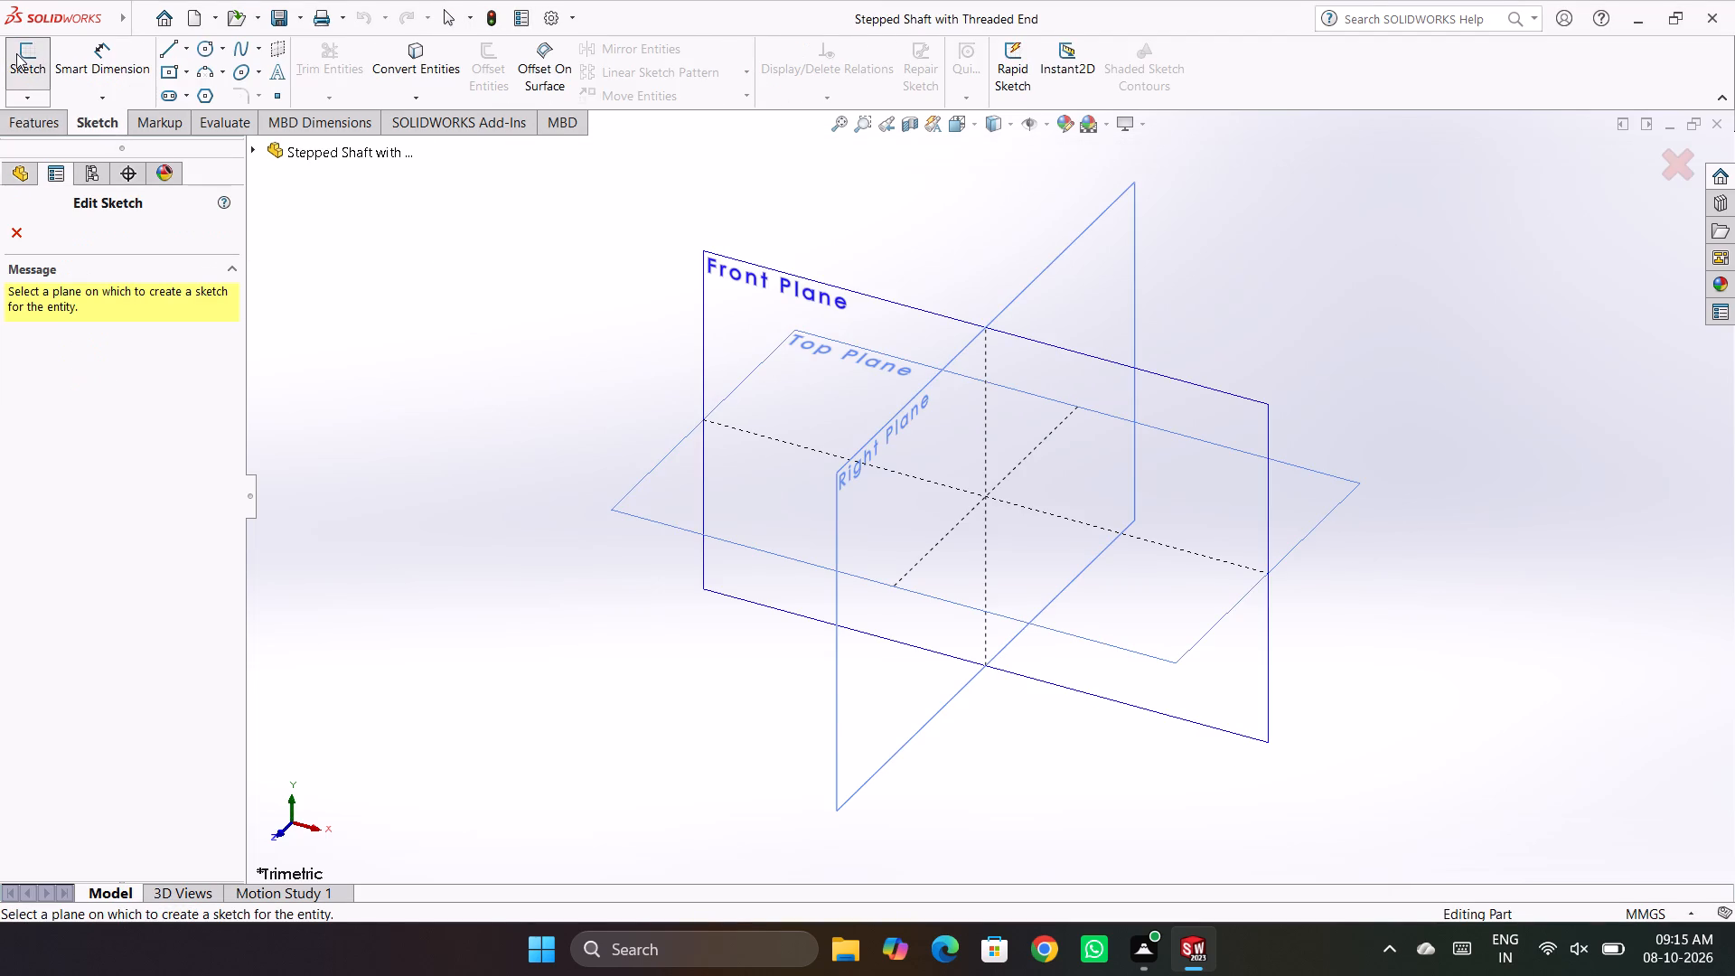
click(741, 296)
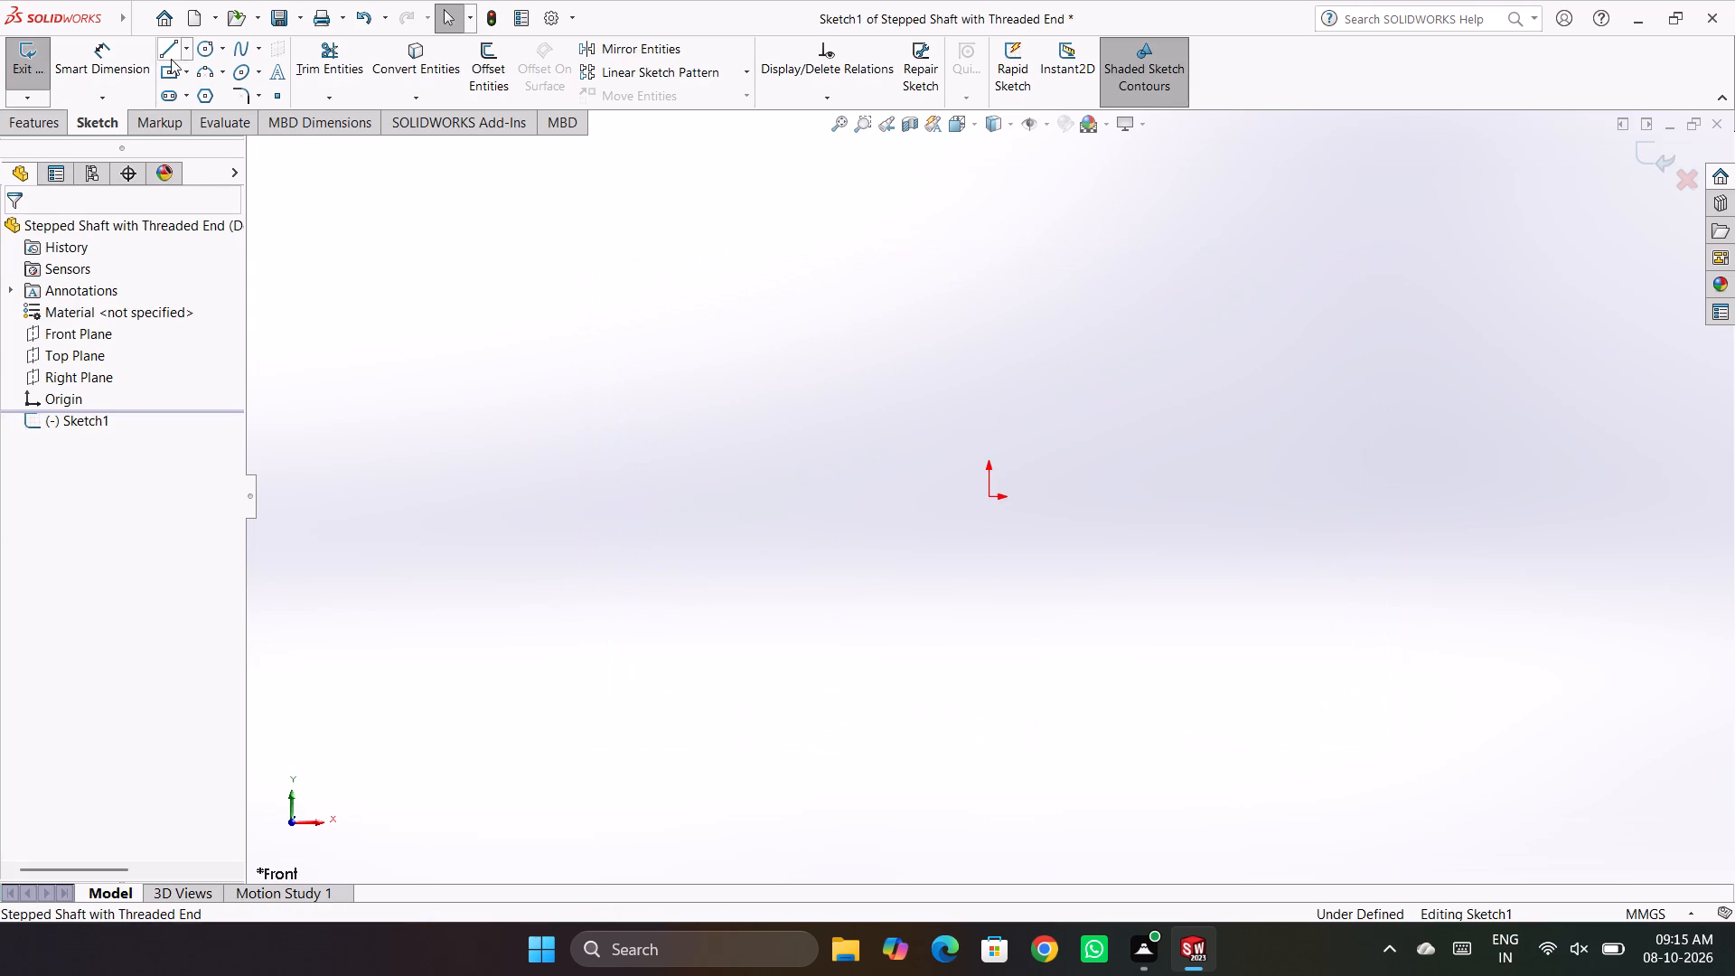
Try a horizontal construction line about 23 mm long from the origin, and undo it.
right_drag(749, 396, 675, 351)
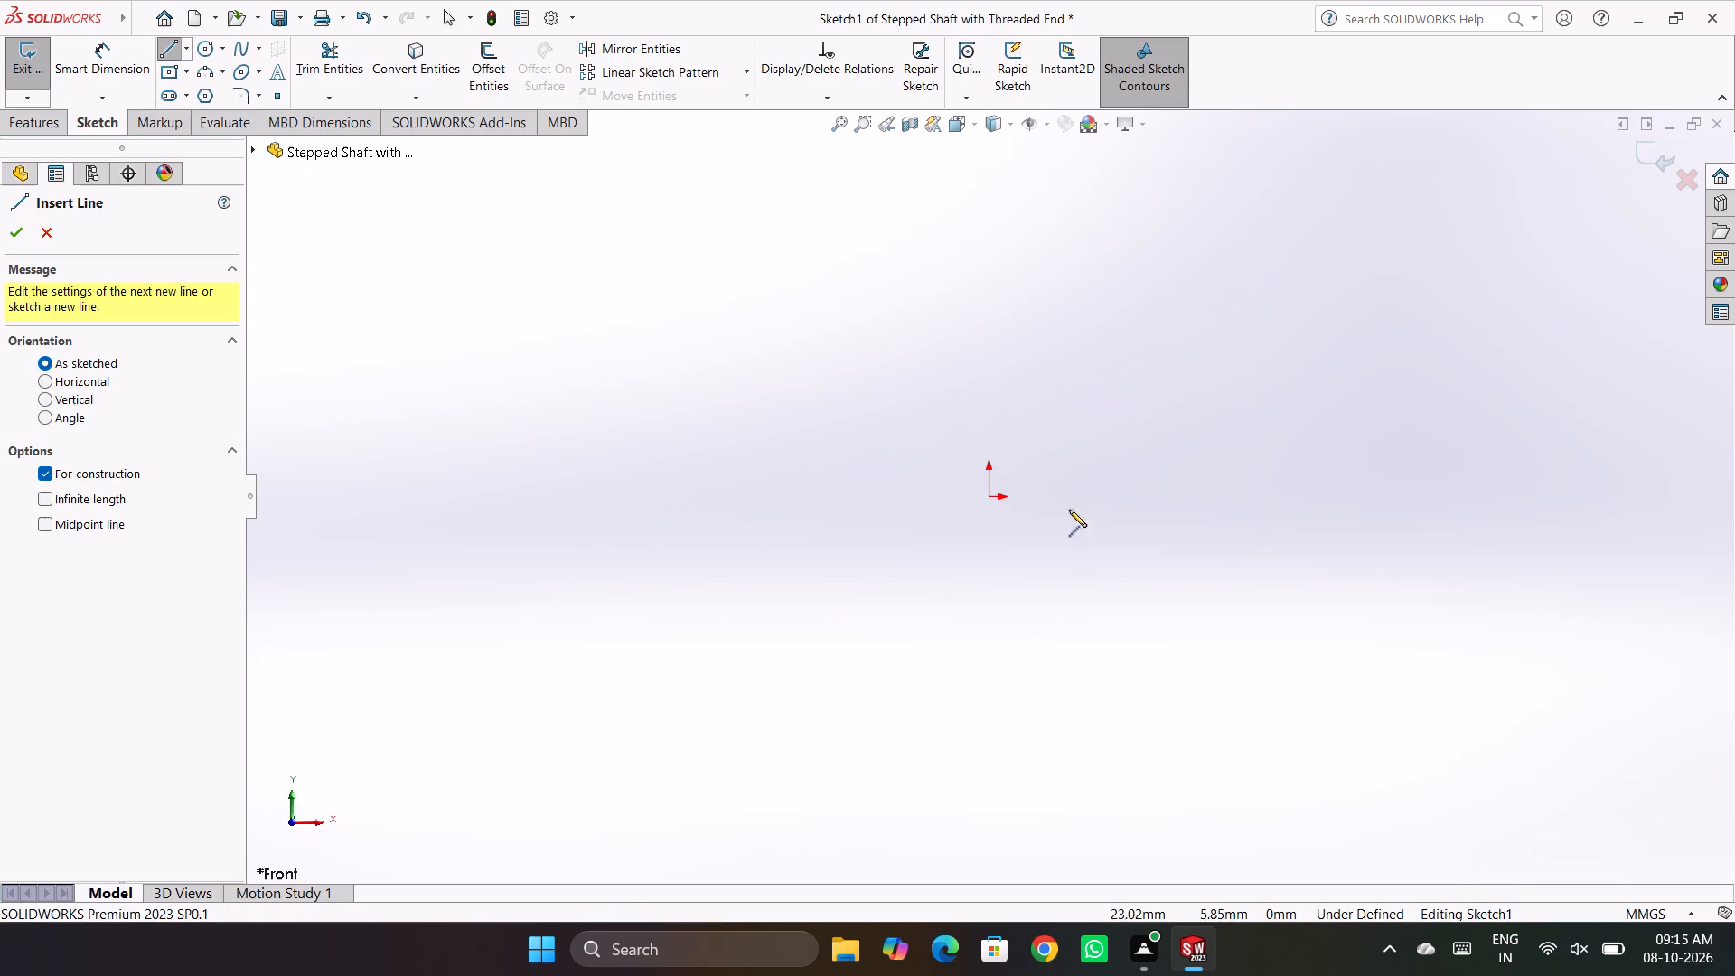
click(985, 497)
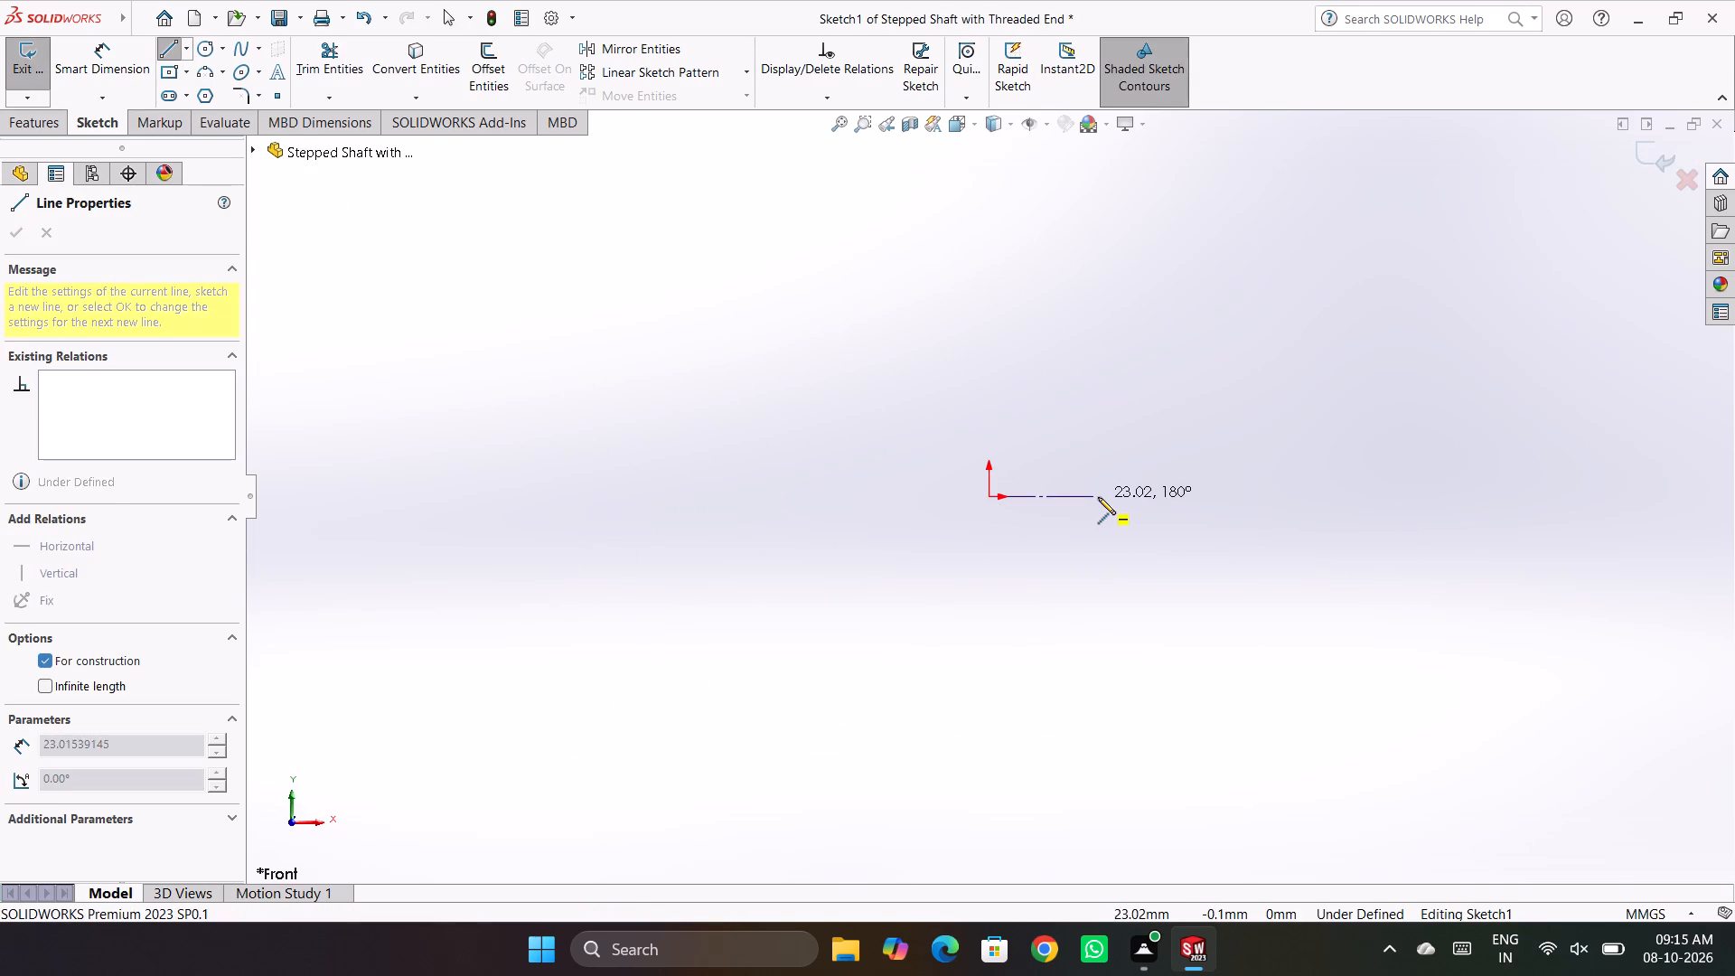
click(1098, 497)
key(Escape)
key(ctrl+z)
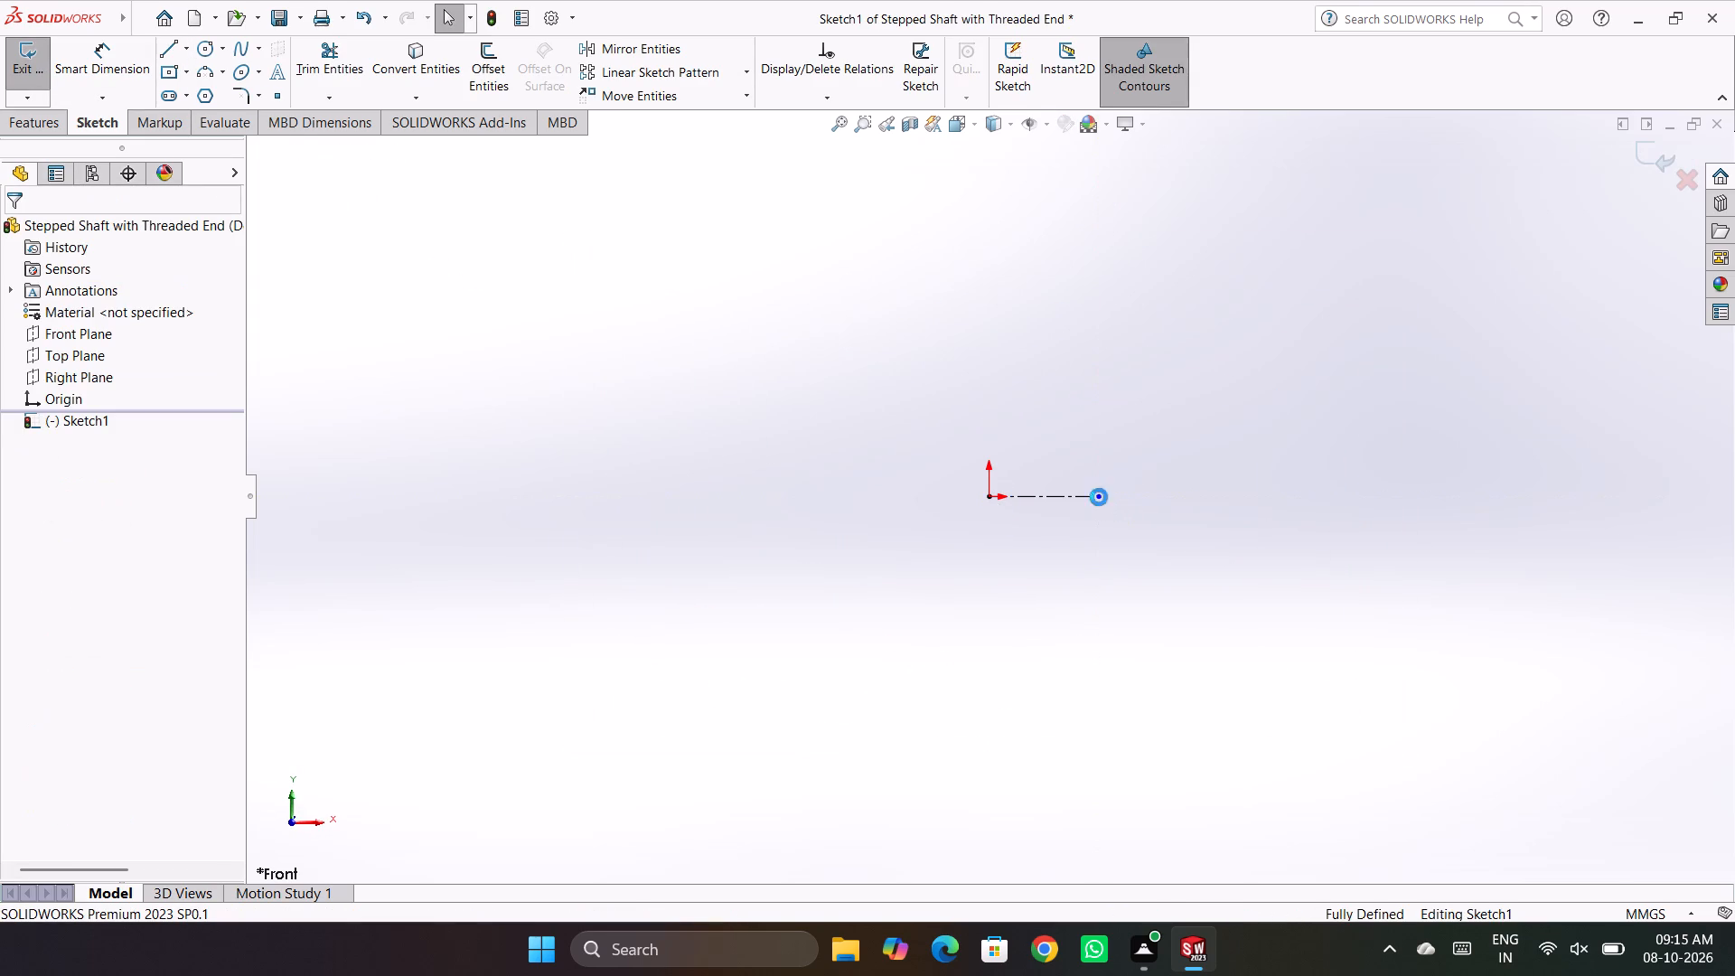
Sketch a horizontal and a vertical infinite-length construction line through the origin.
right_drag(734, 500, 626, 436)
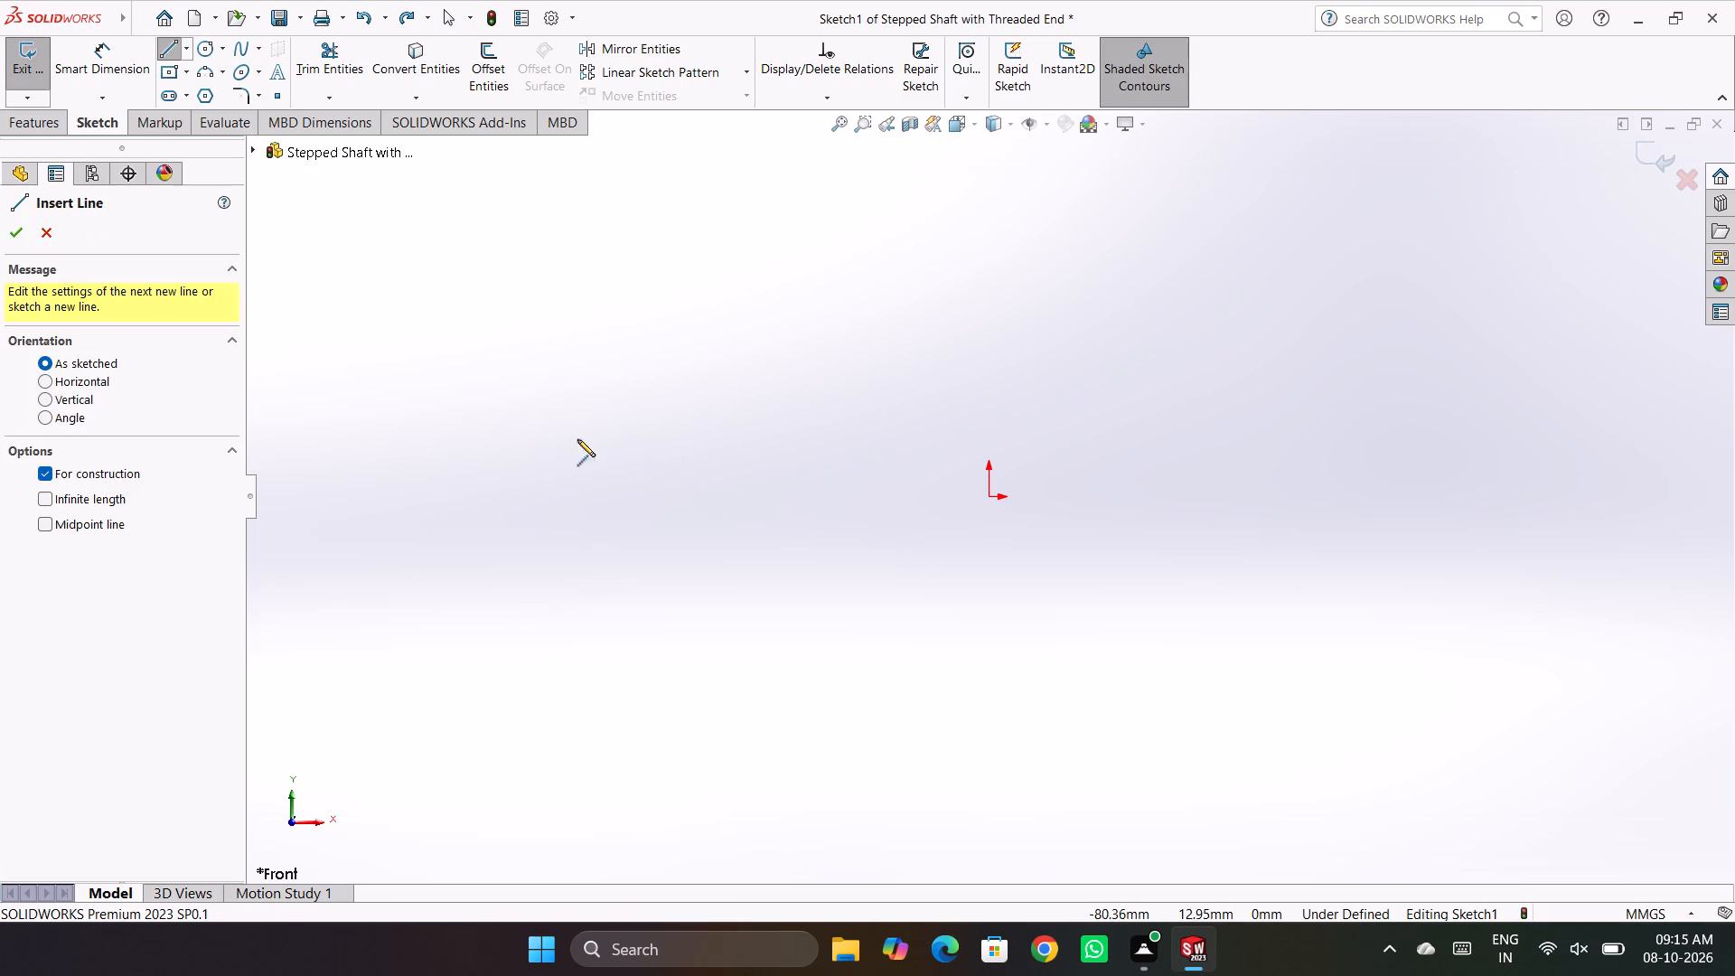
click(77, 501)
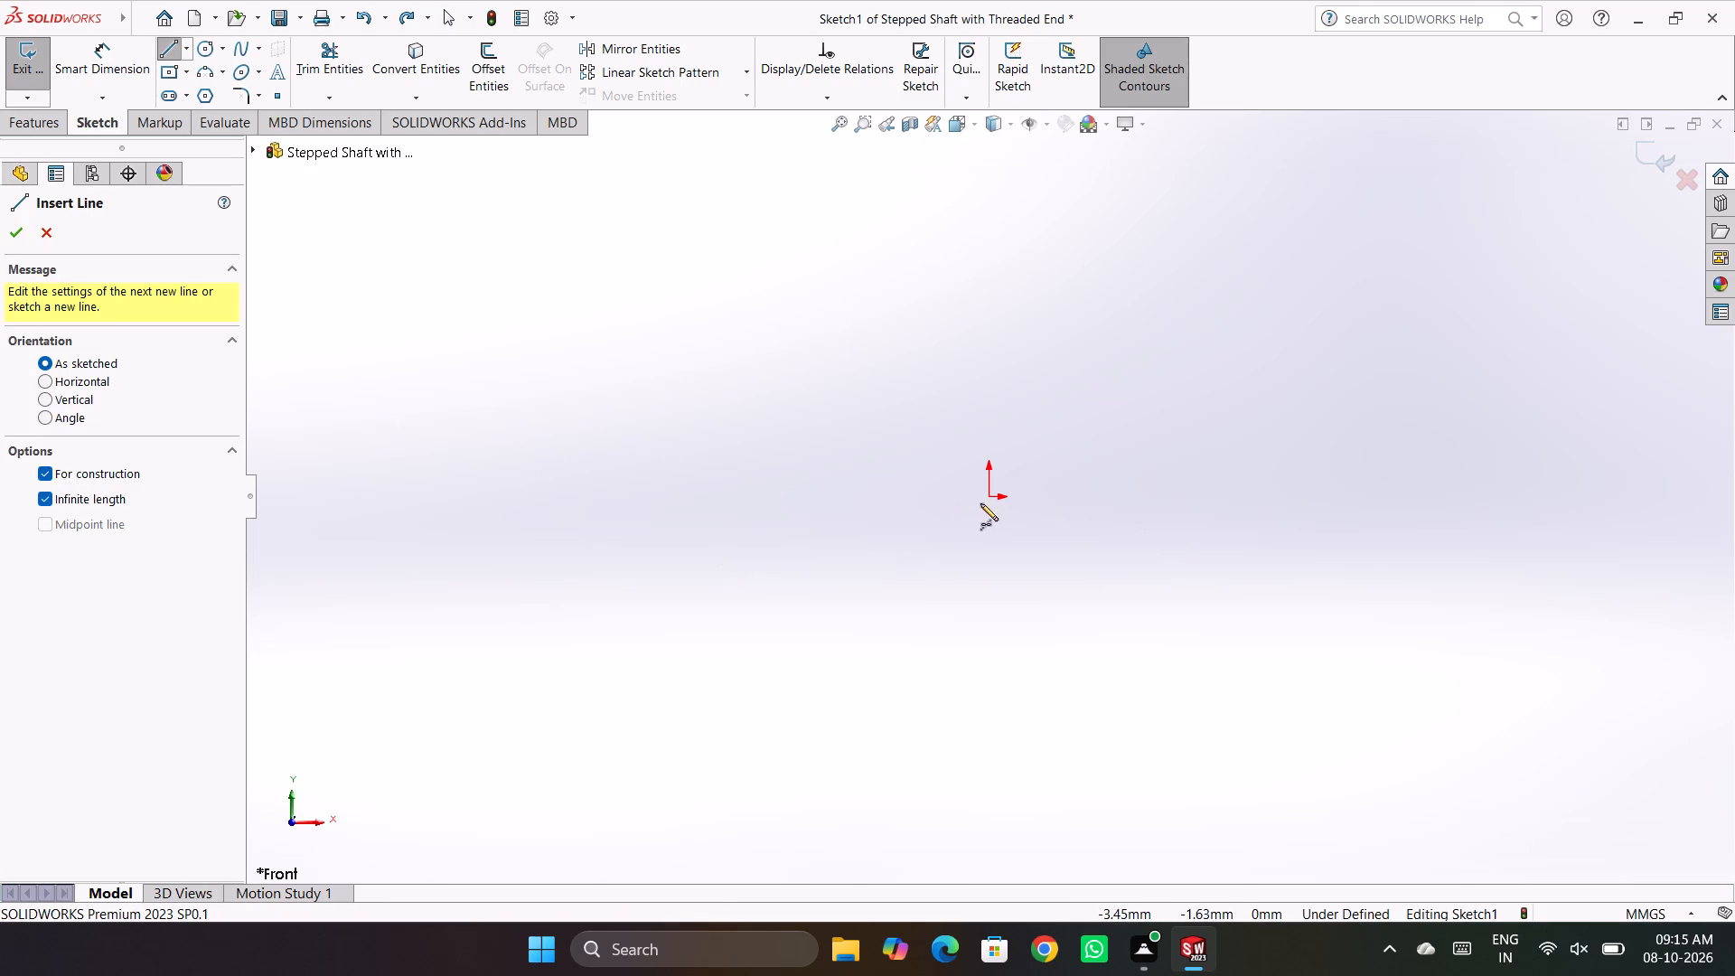
click(991, 496)
click(1126, 495)
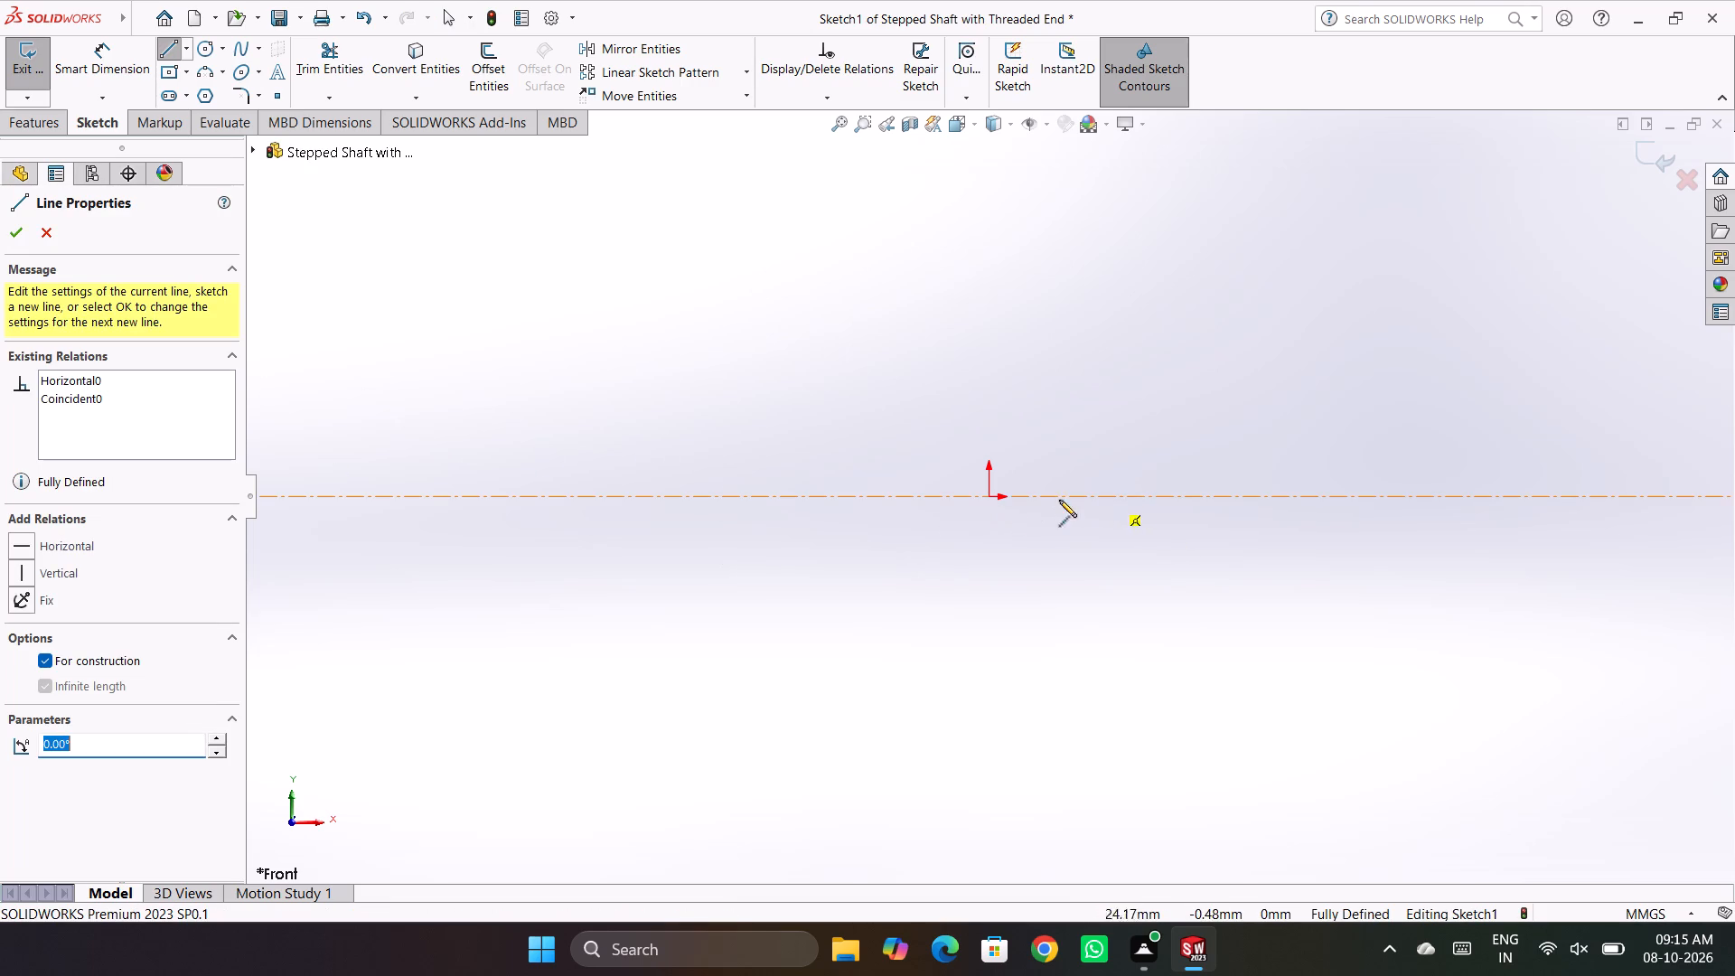
click(989, 498)
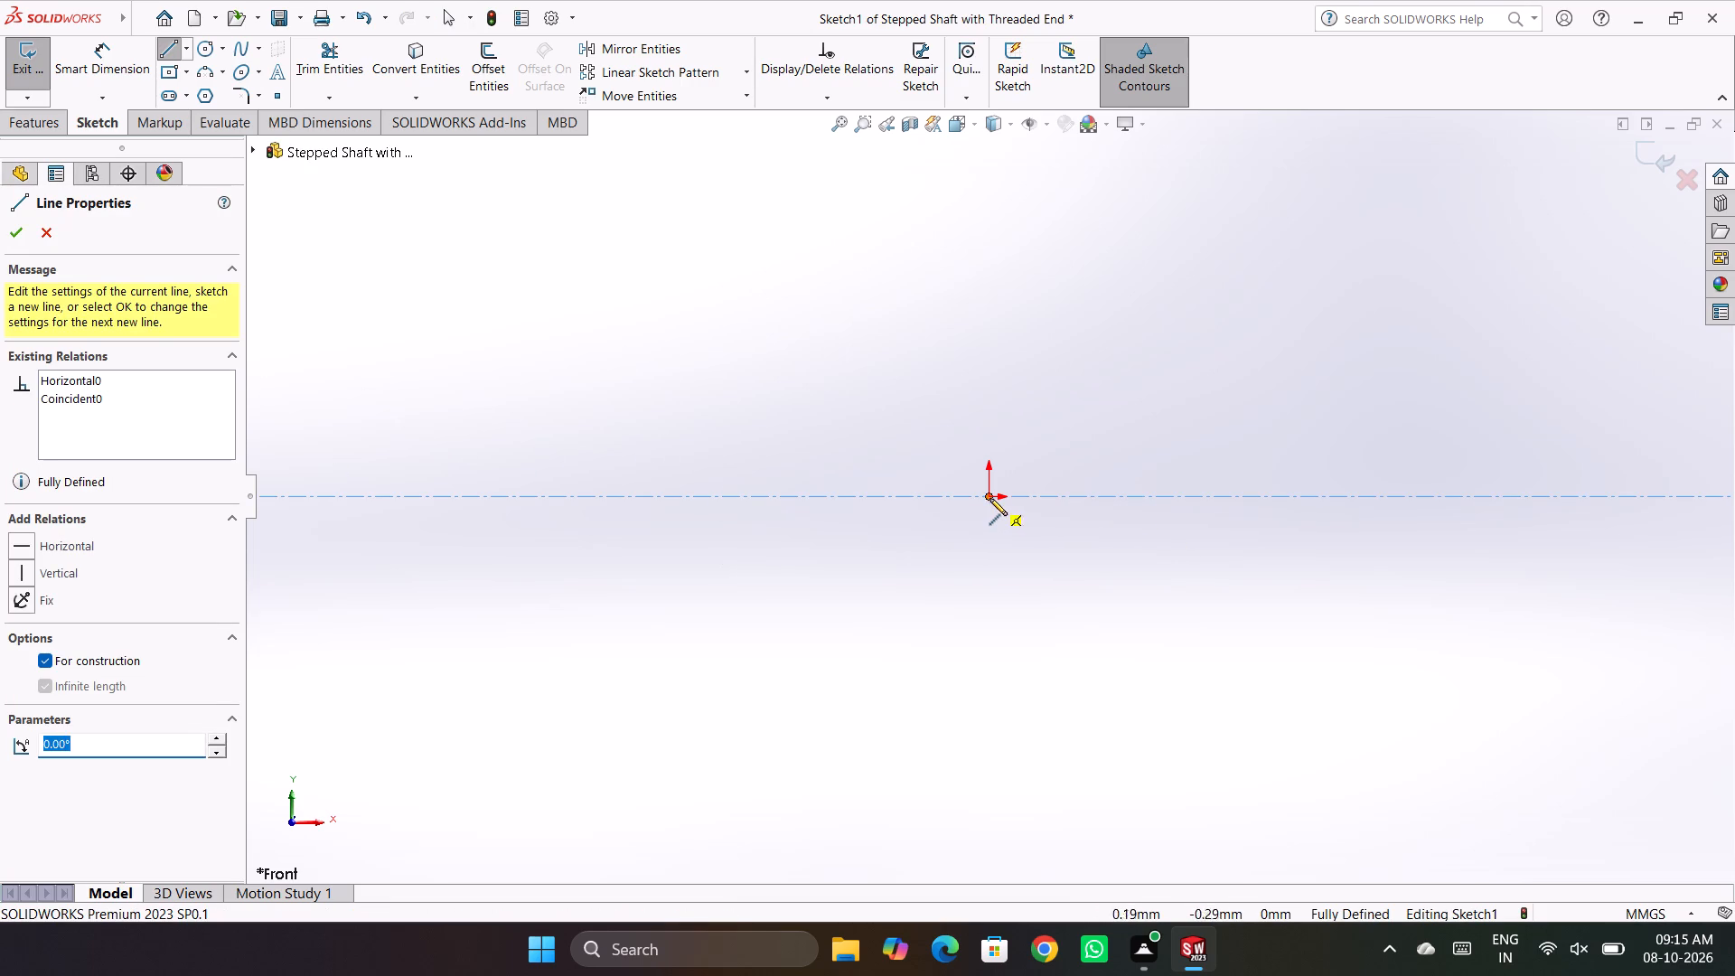
click(986, 455)
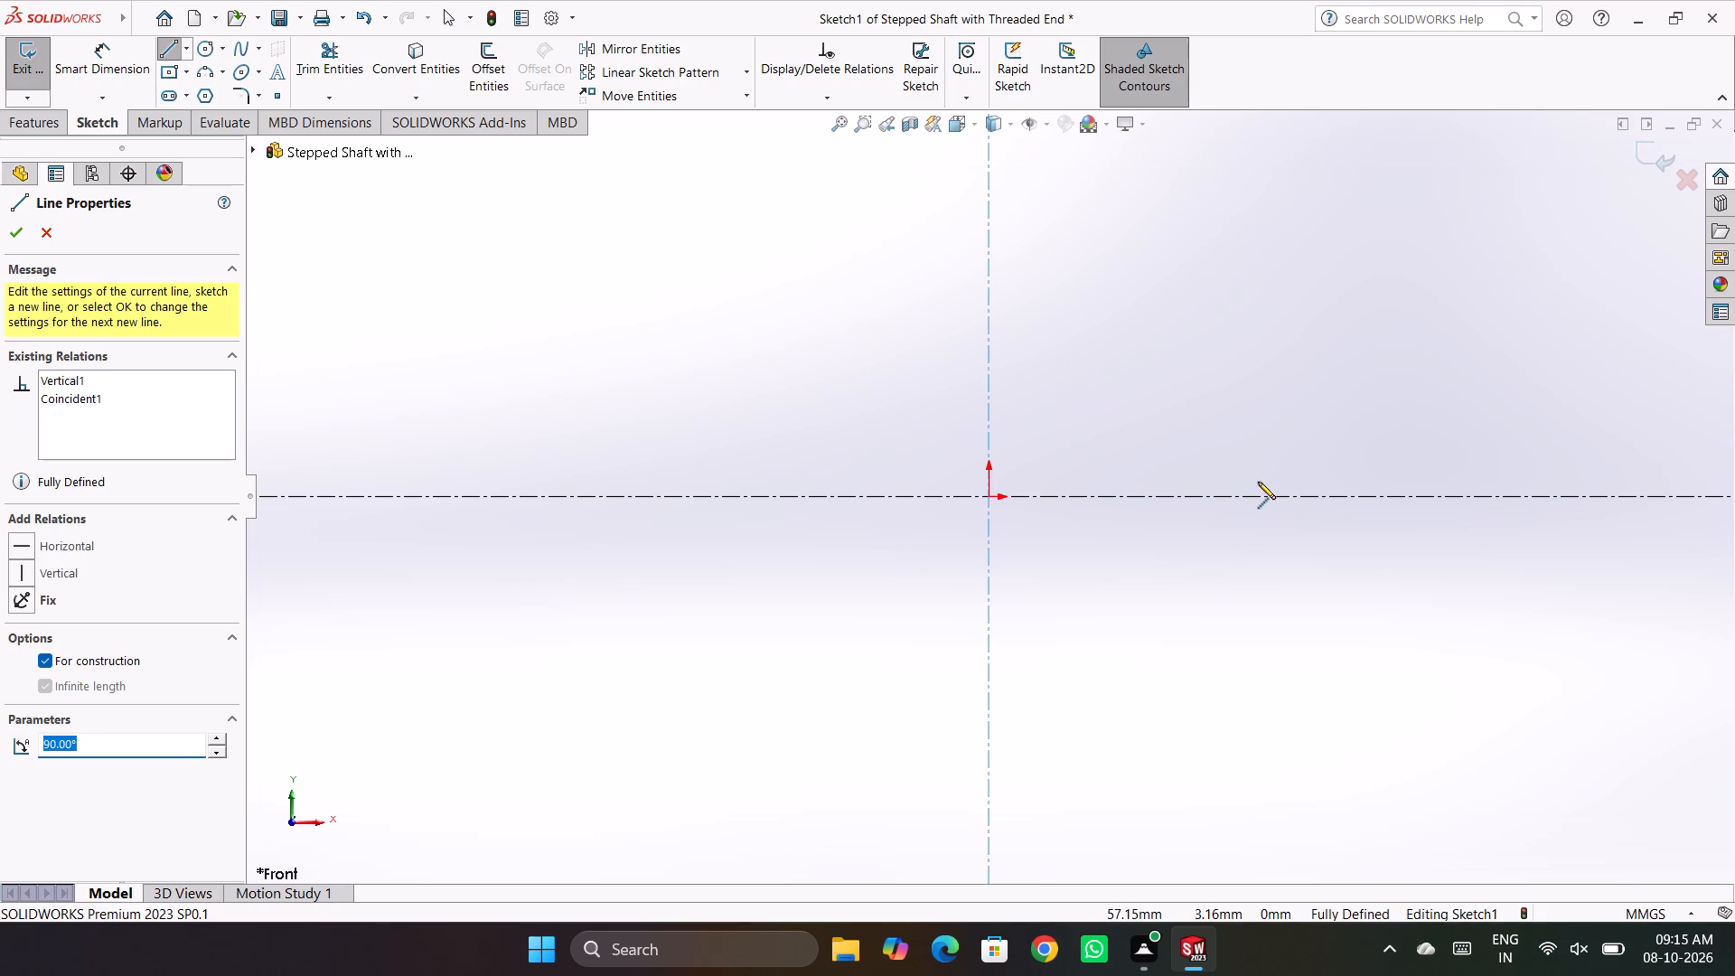
key(Escape)
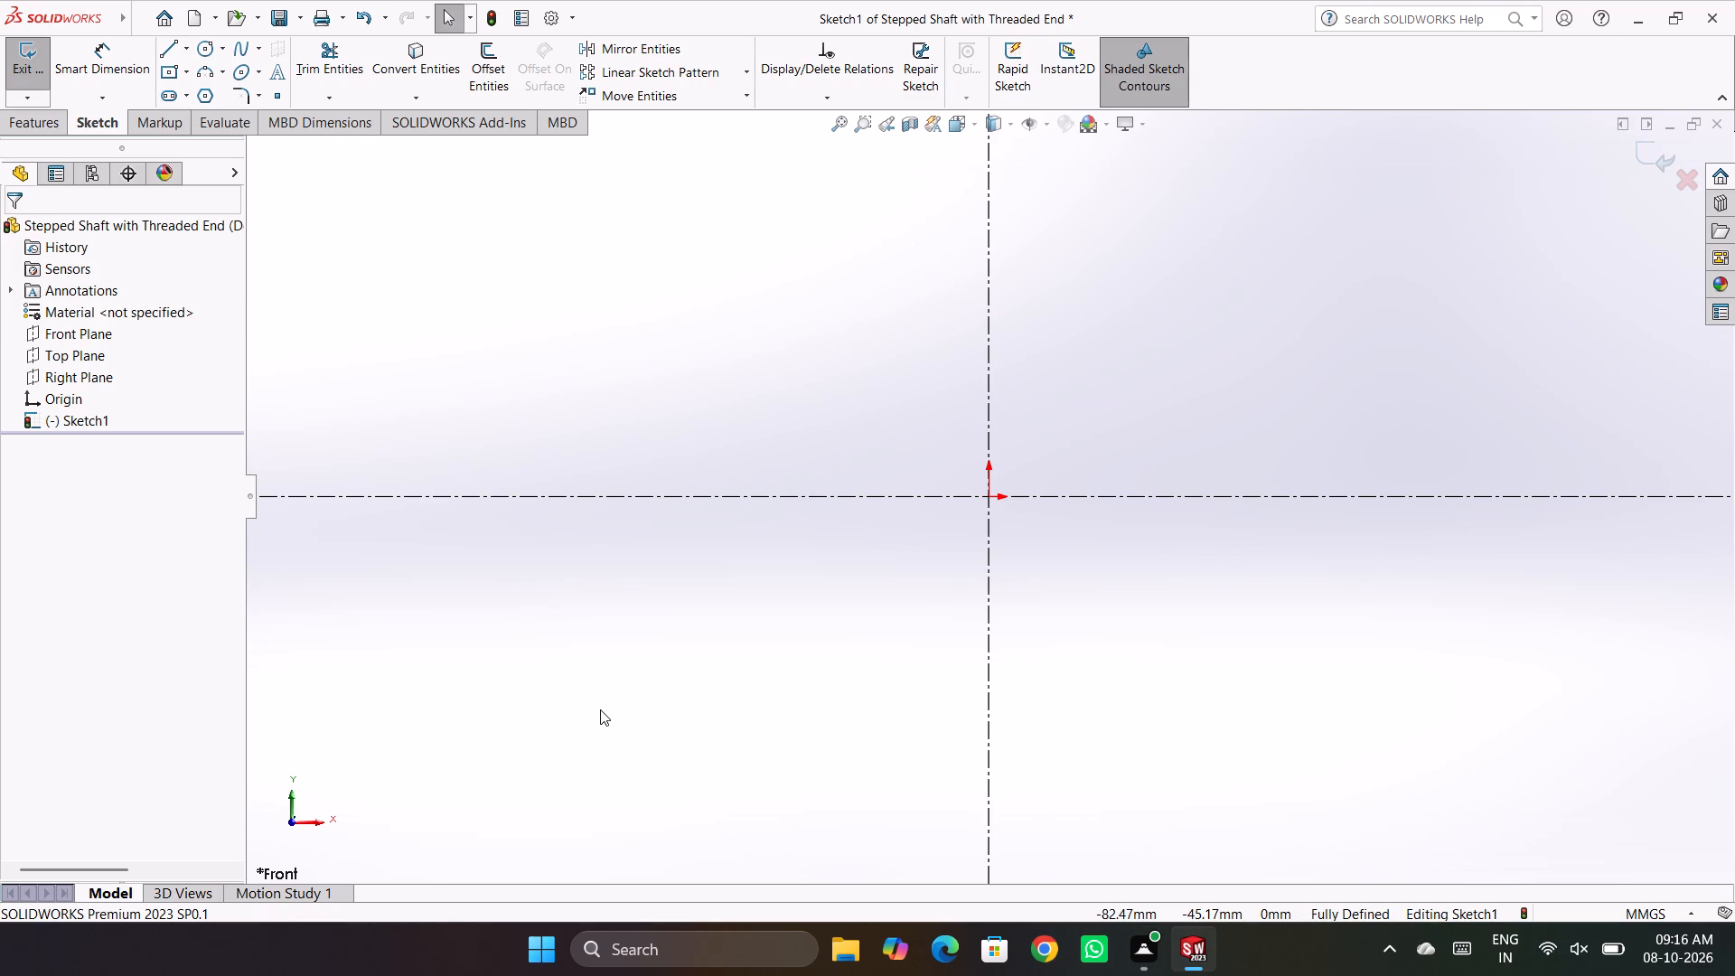
Create another new part document alongside the stepped shaft part.
key(ctrl+n)
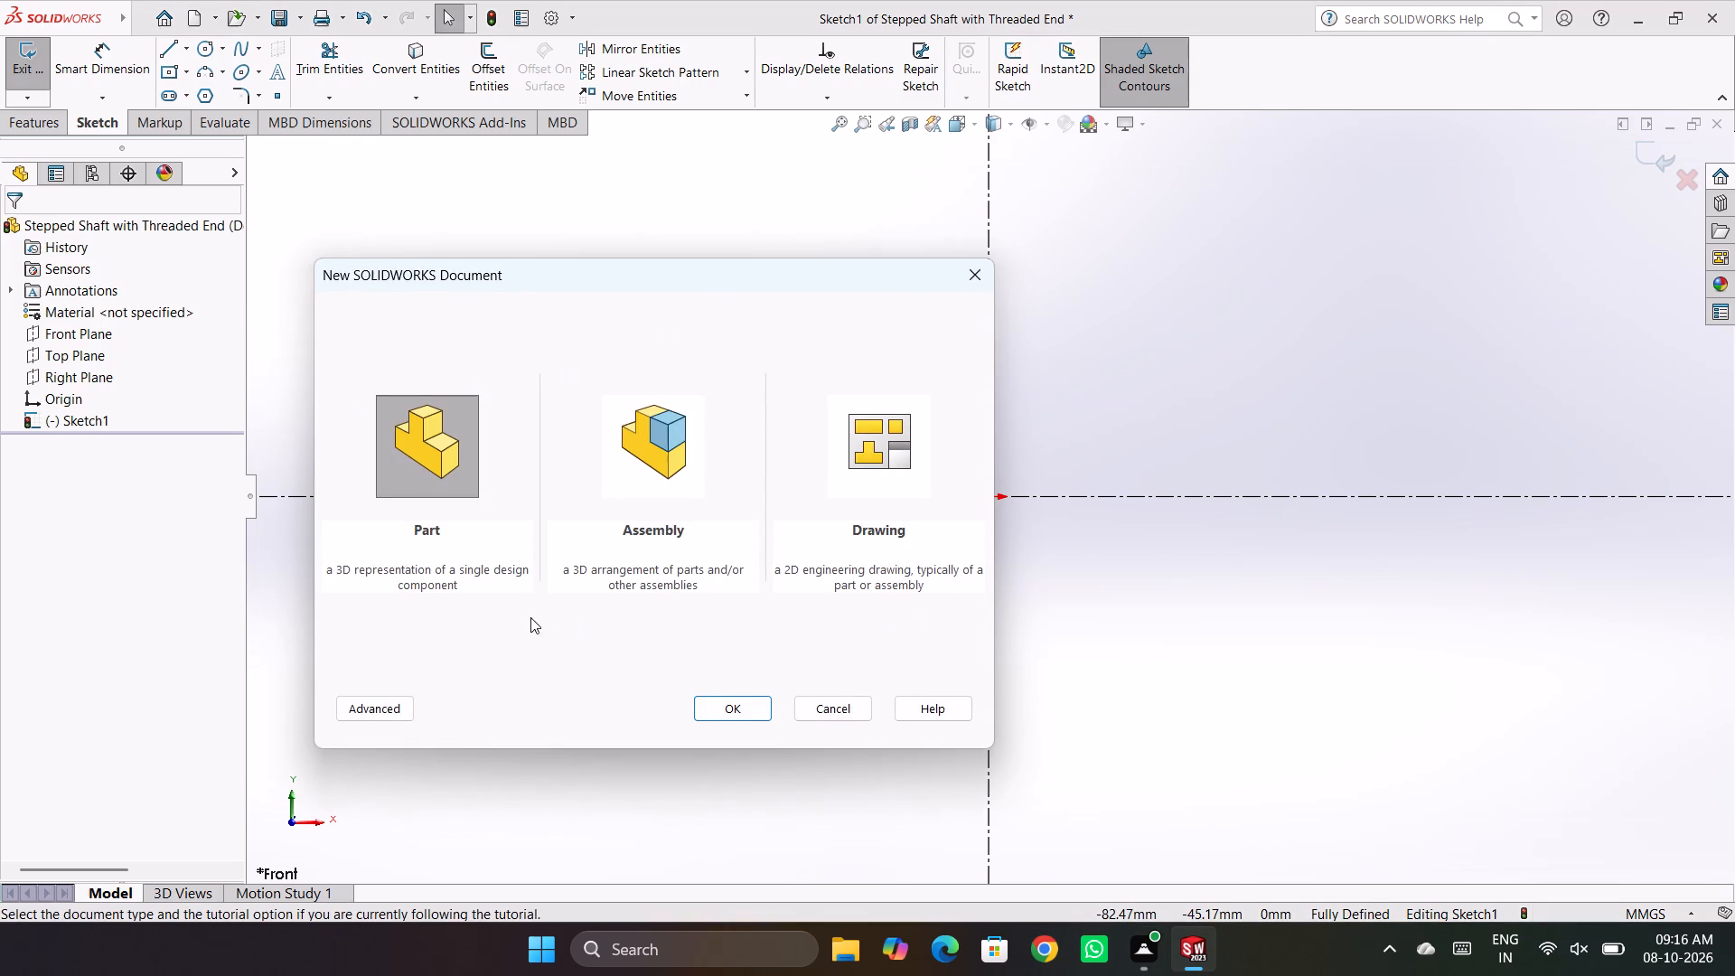
click(746, 715)
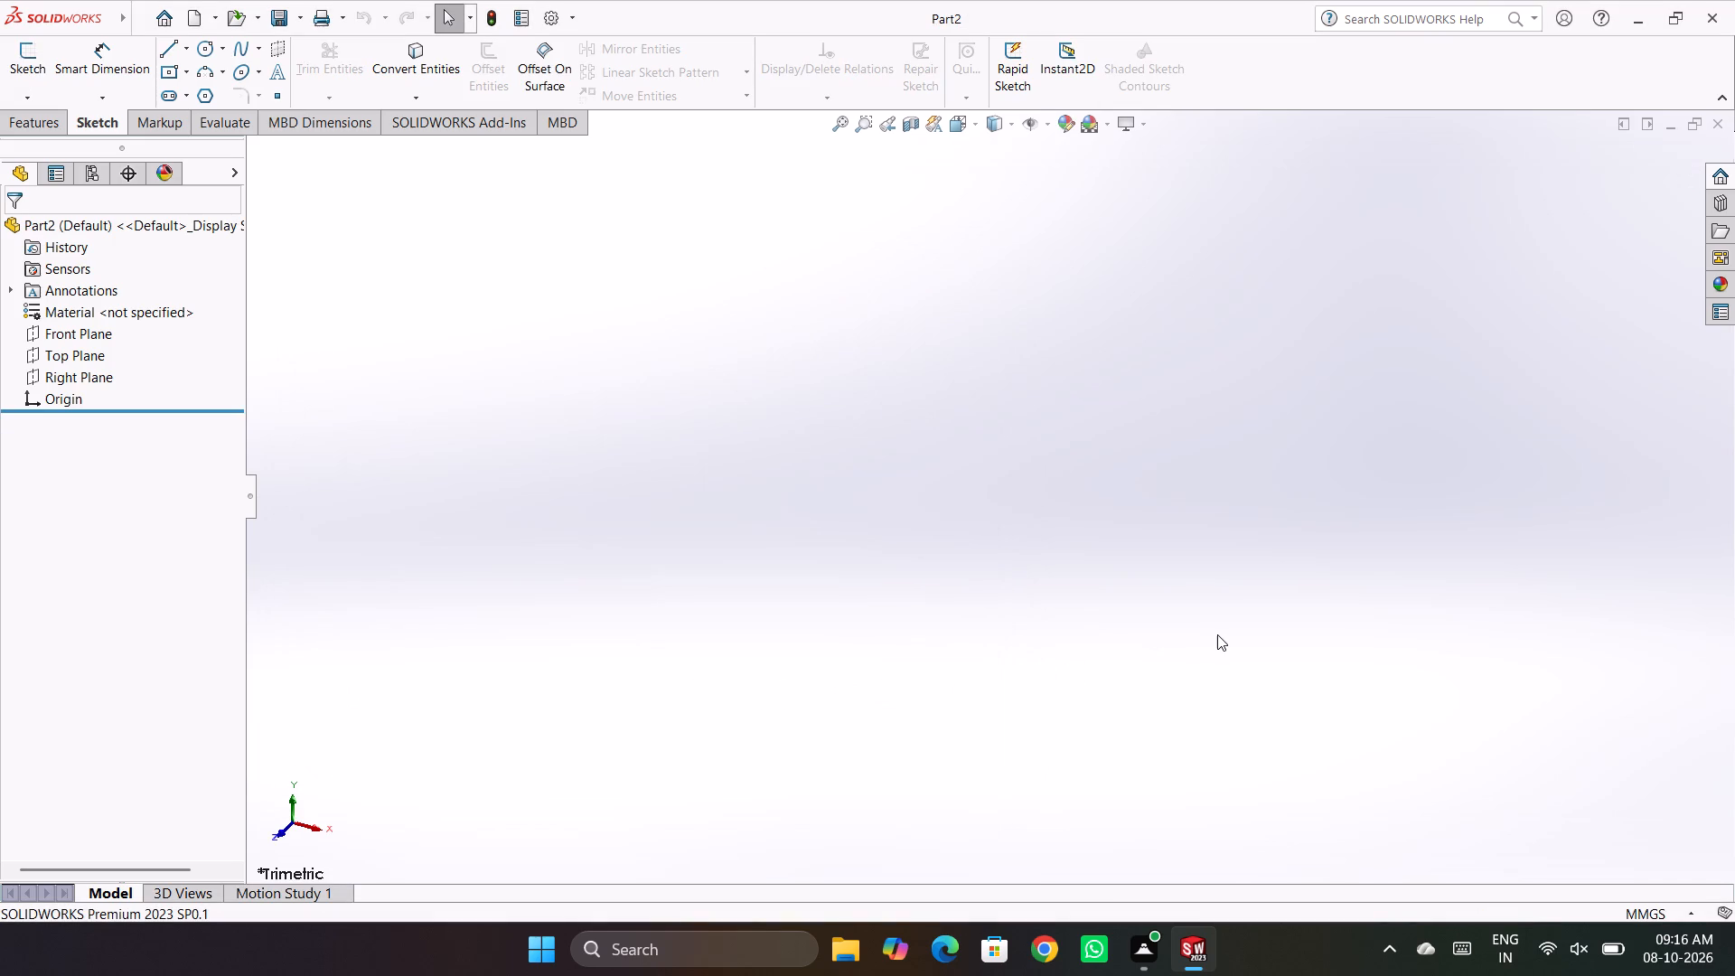
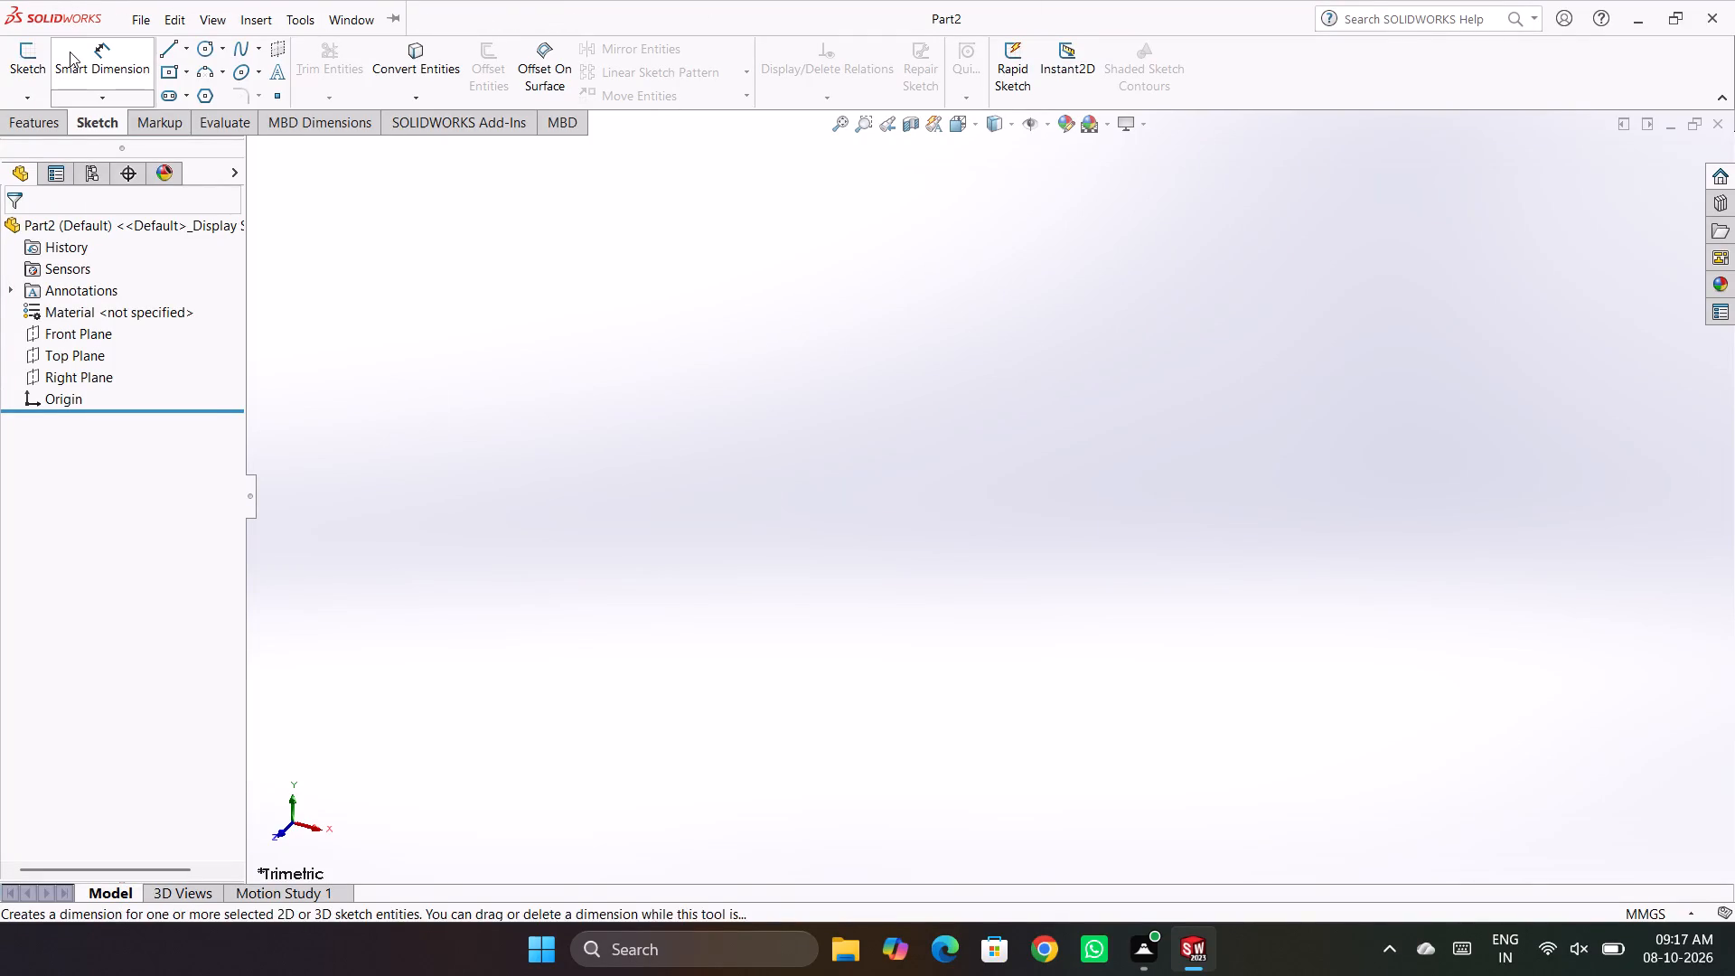
Start a new sketch on the Front Plane of the new part.
click(30, 52)
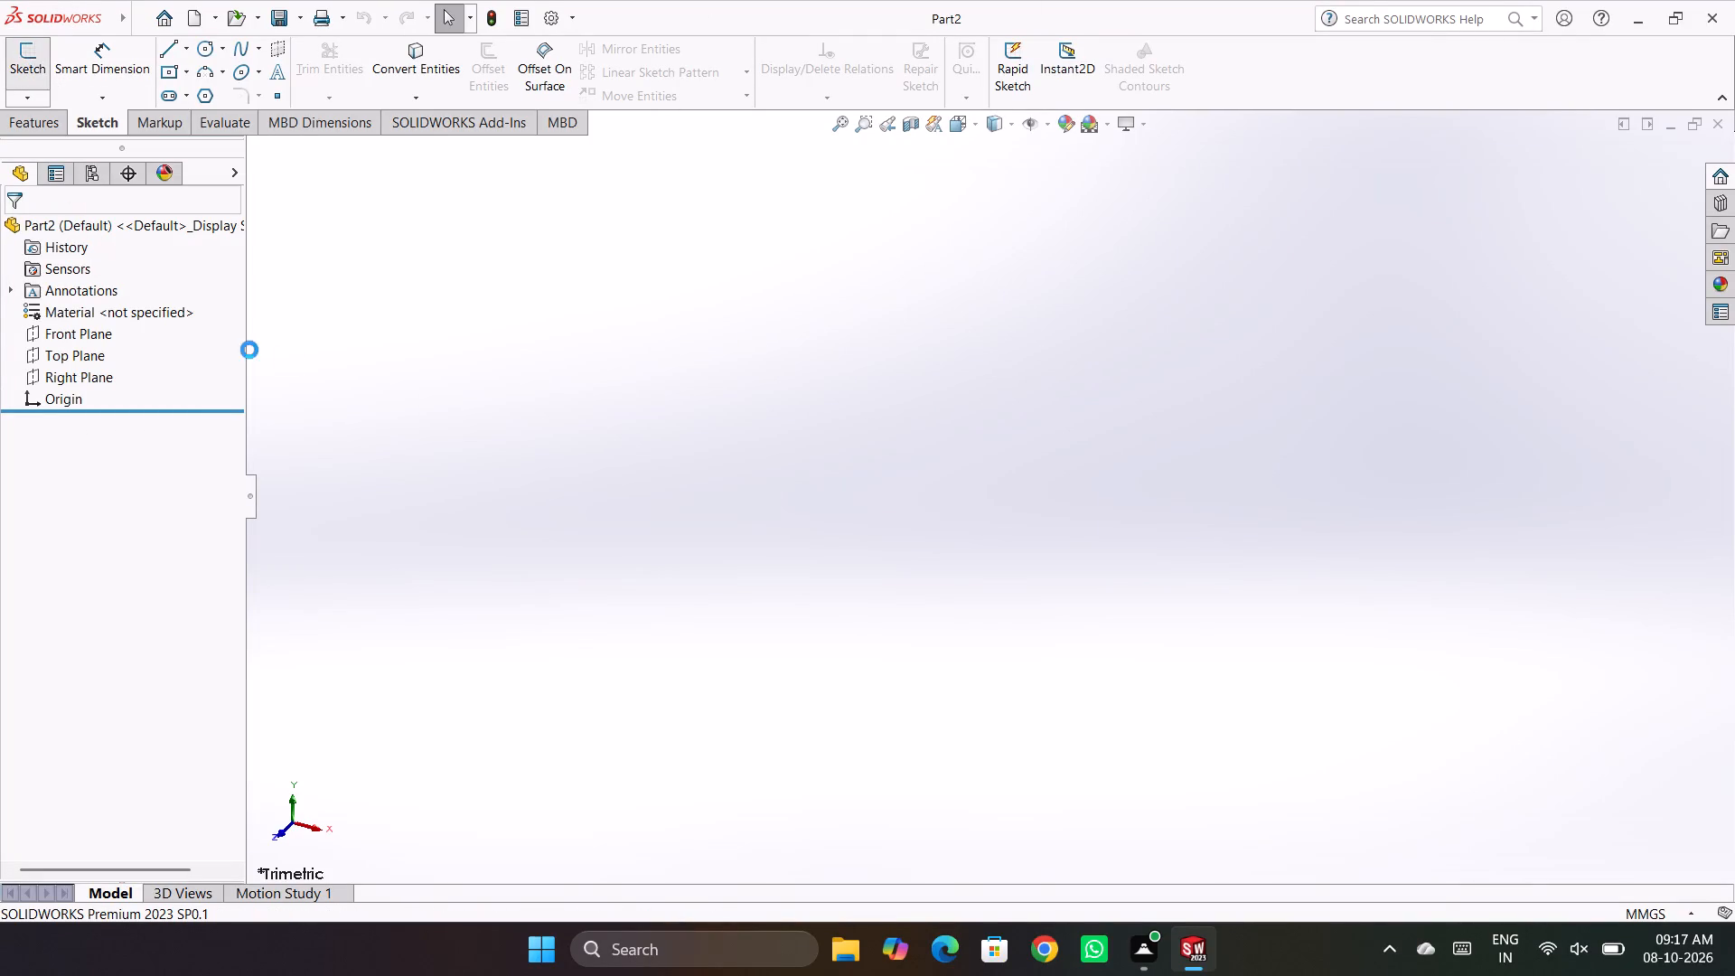
click(732, 302)
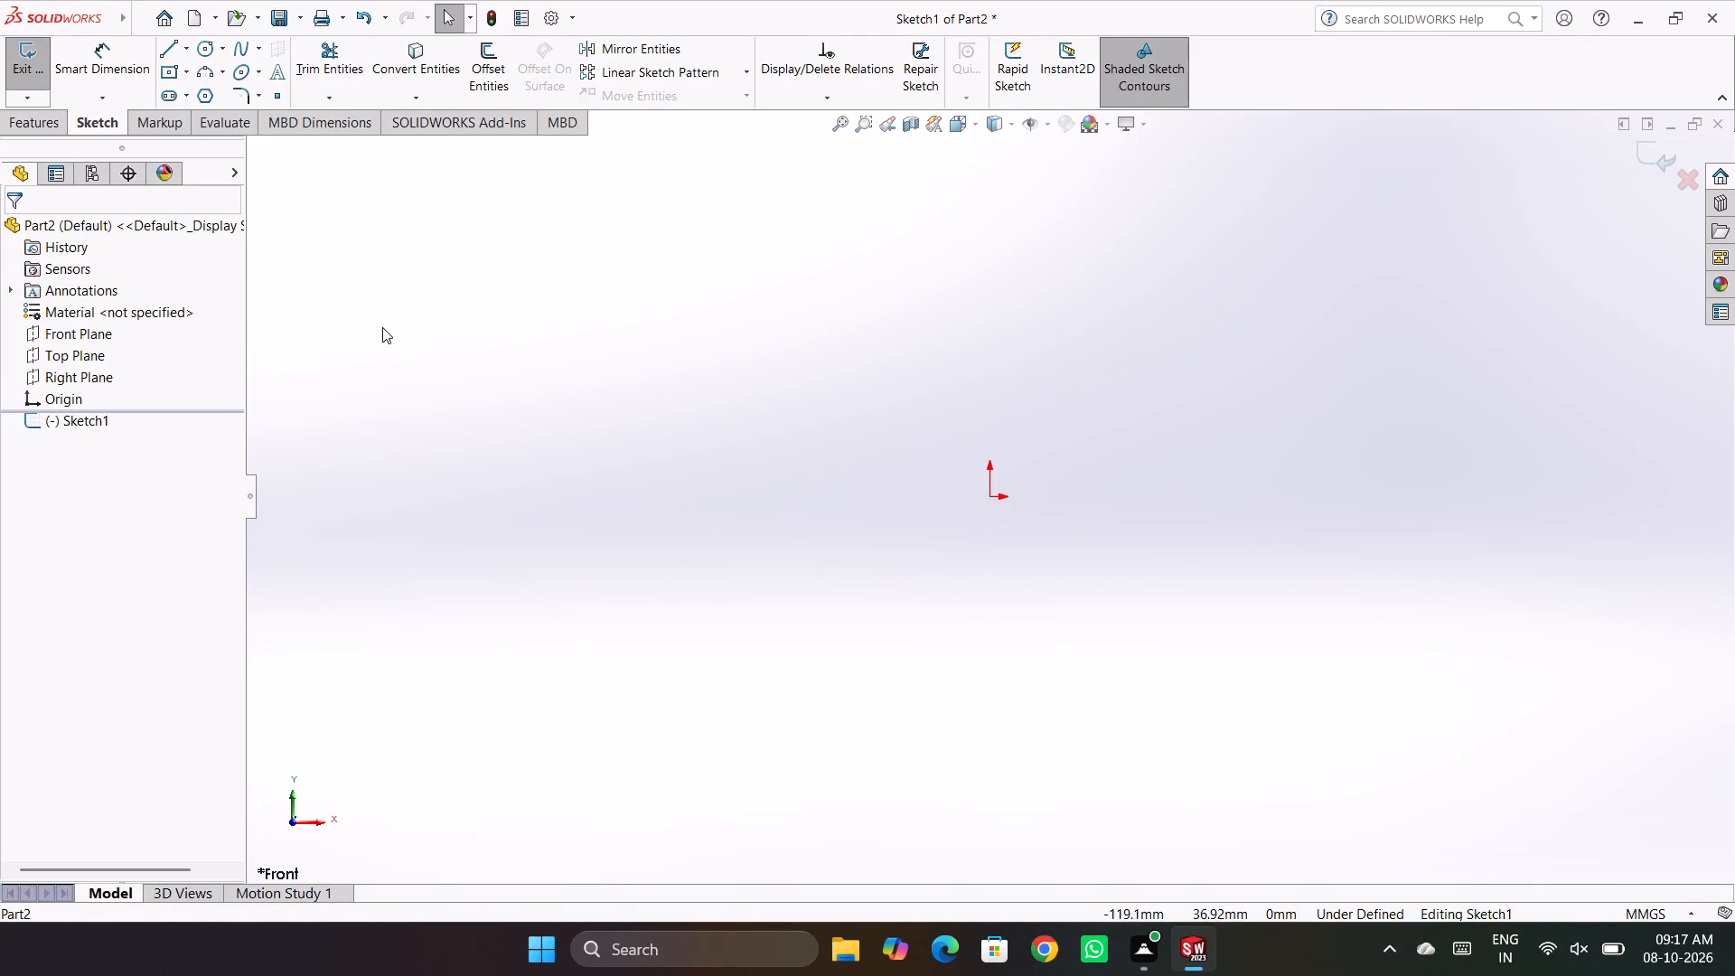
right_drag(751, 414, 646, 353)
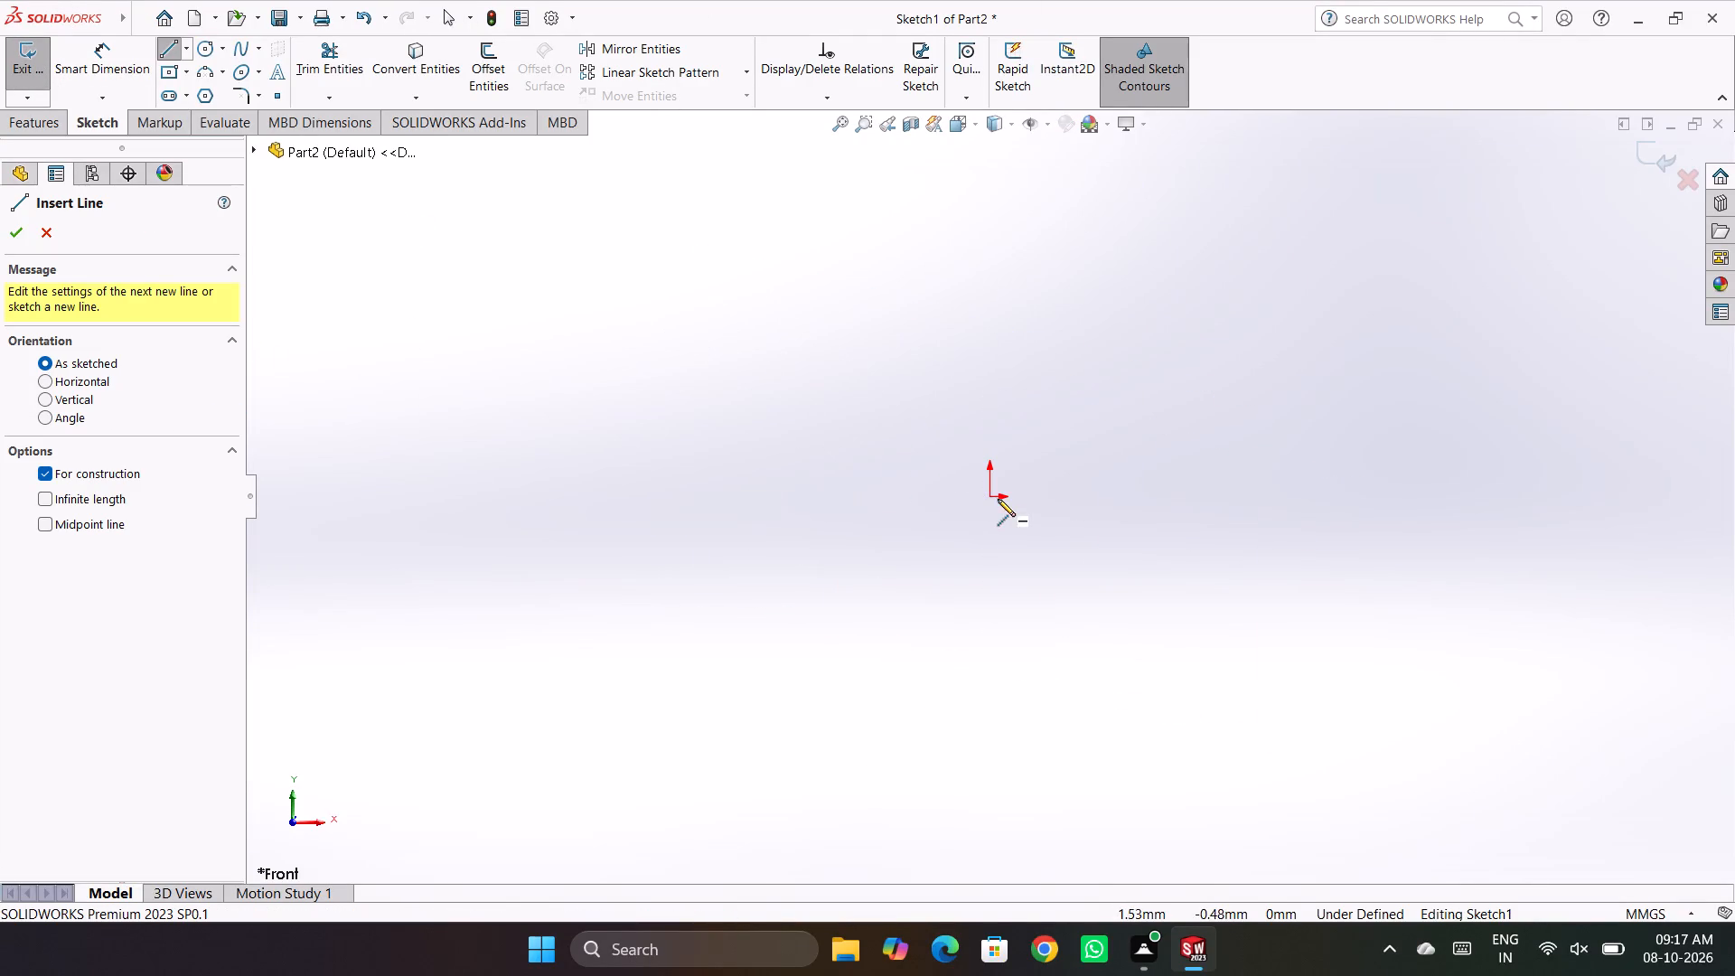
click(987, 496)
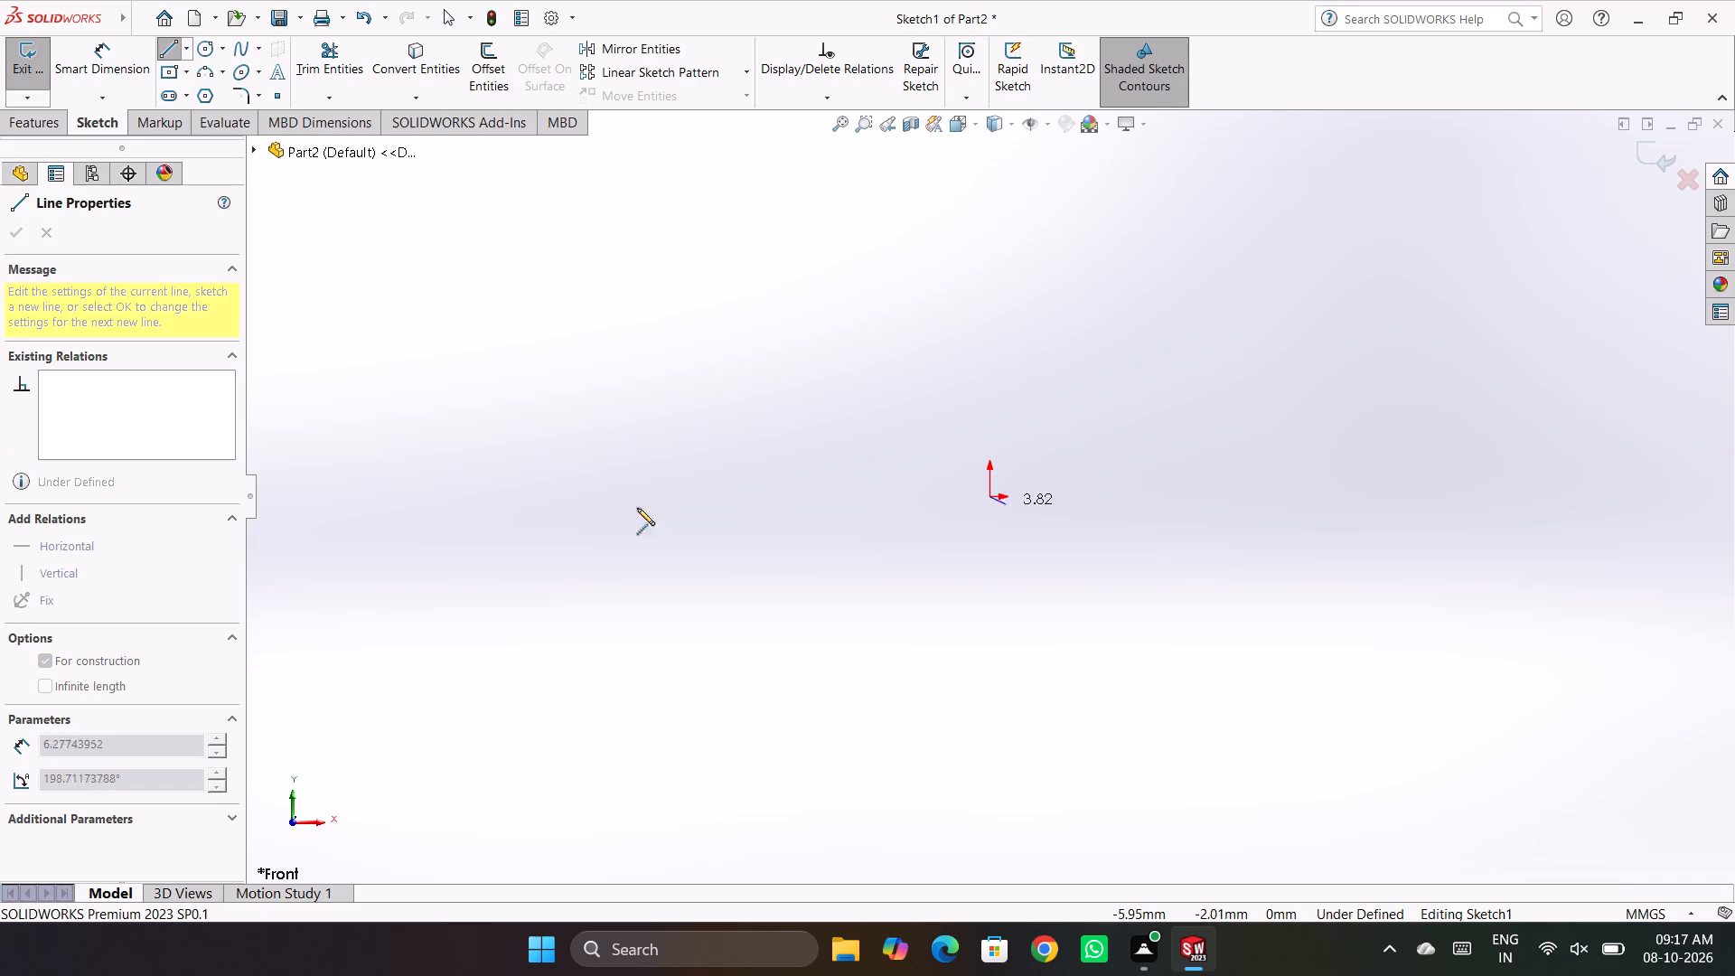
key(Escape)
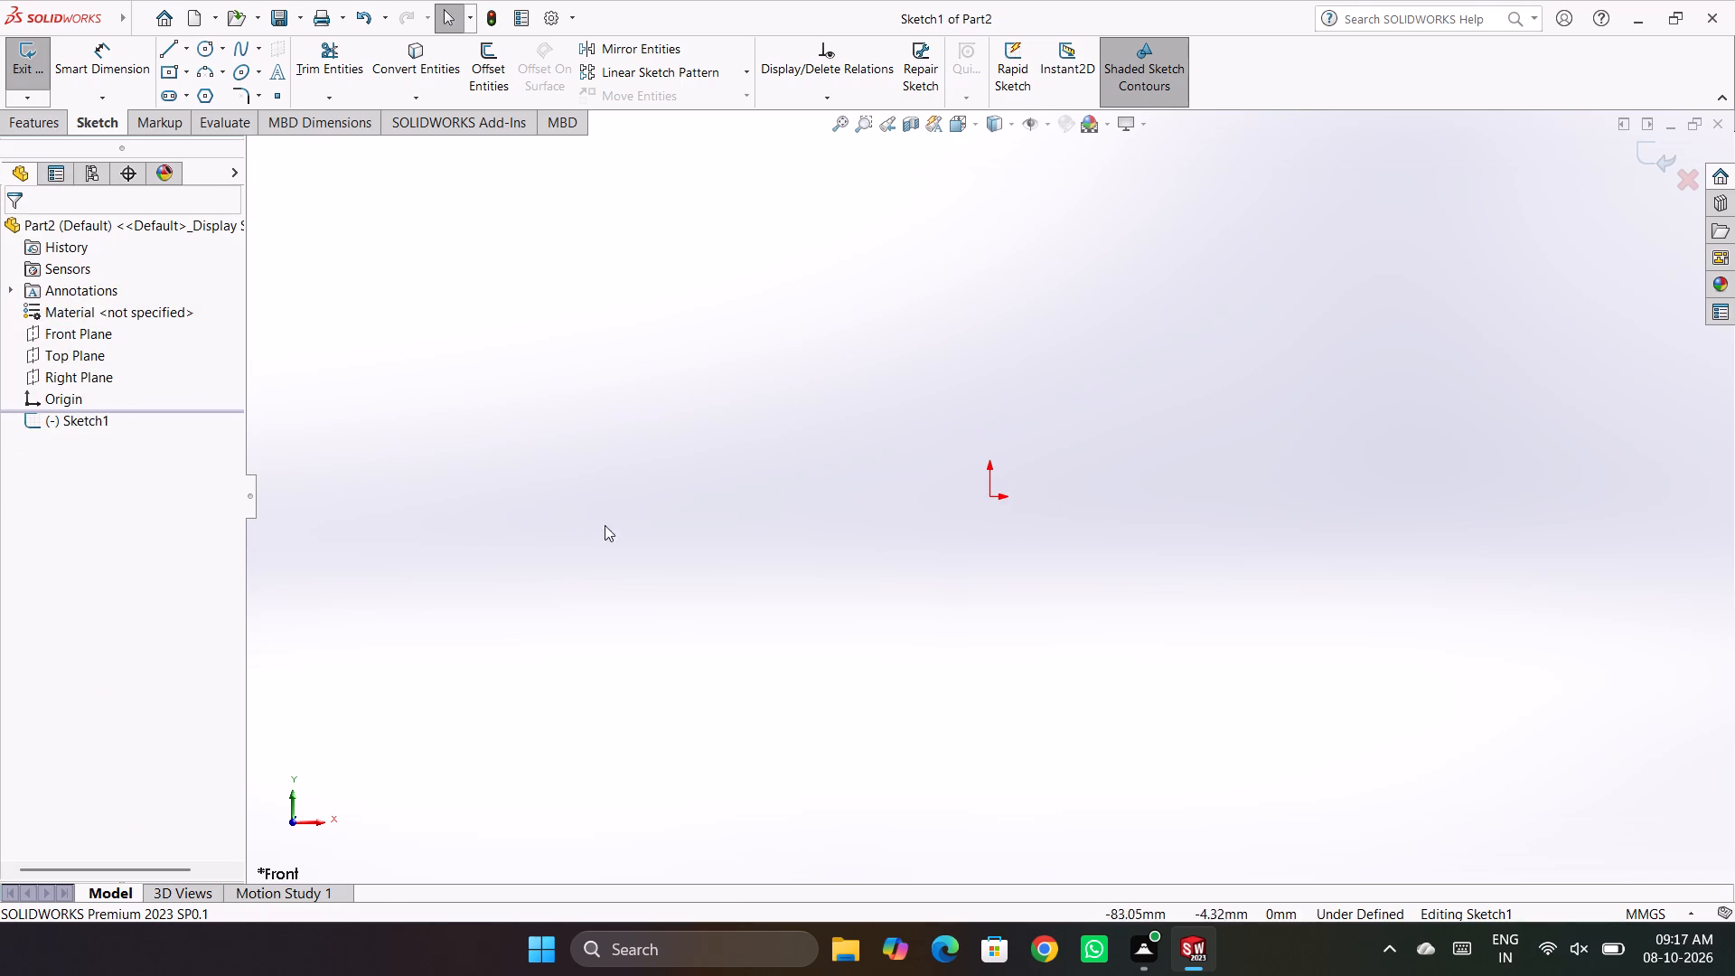
Sketch a horizontal and a vertical infinite-length construction line through the origin.
right_drag(605, 526, 513, 474)
click(96, 493)
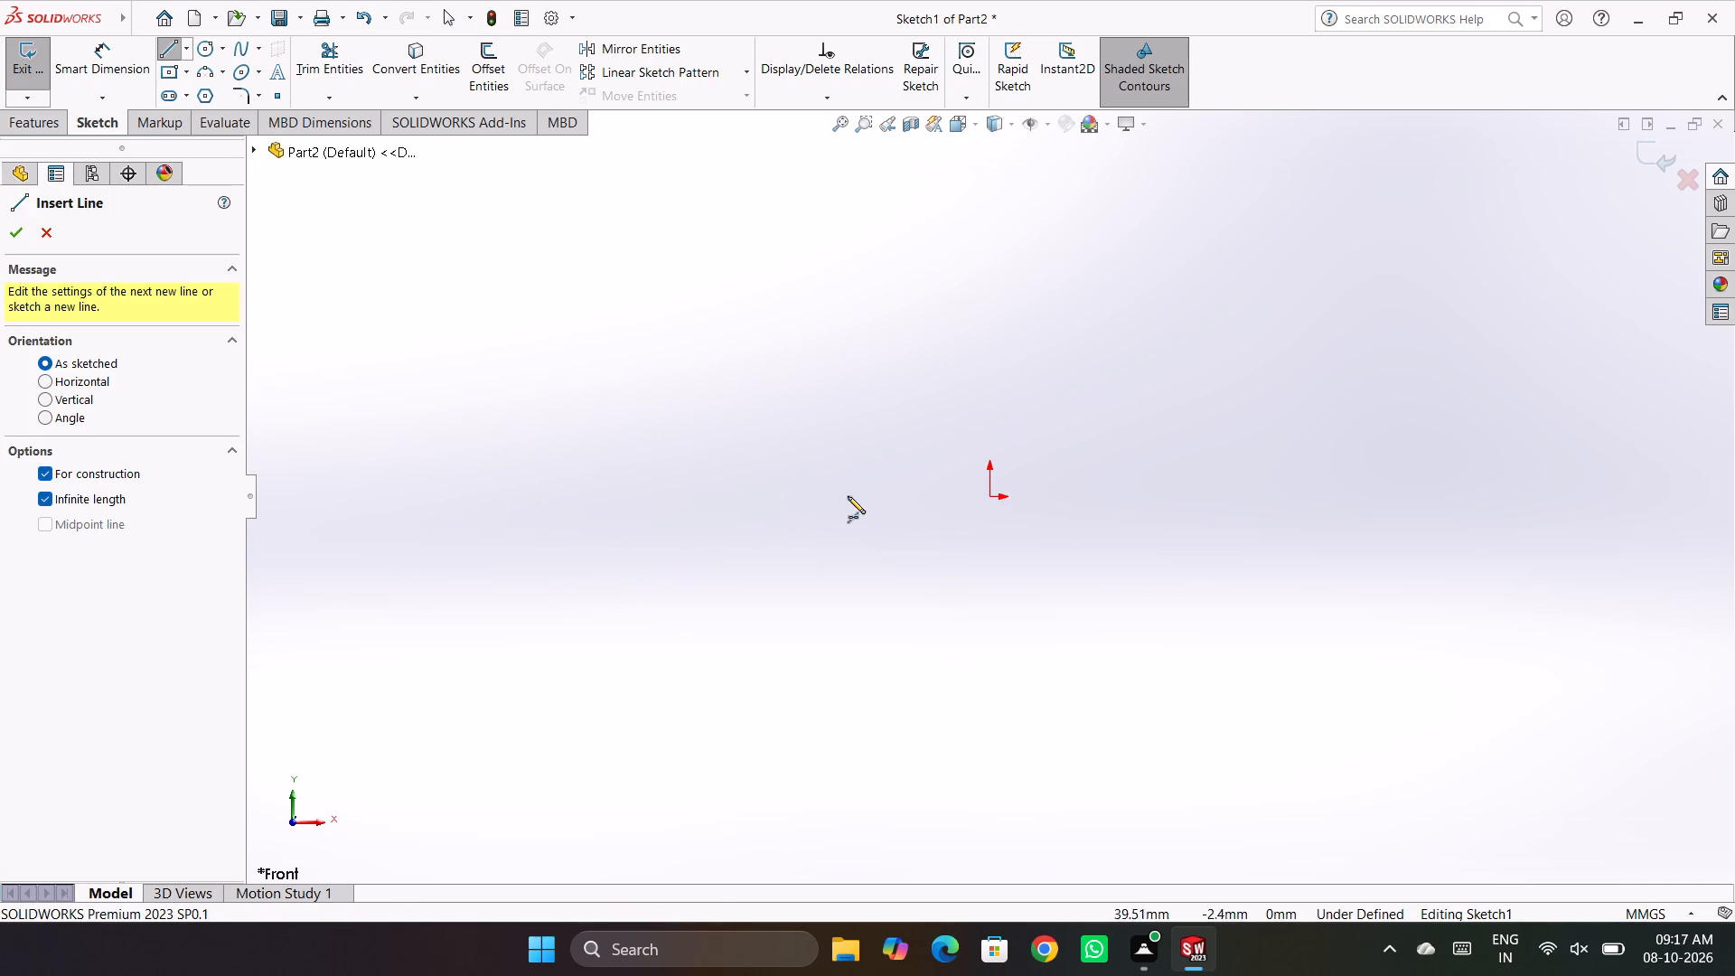
click(989, 500)
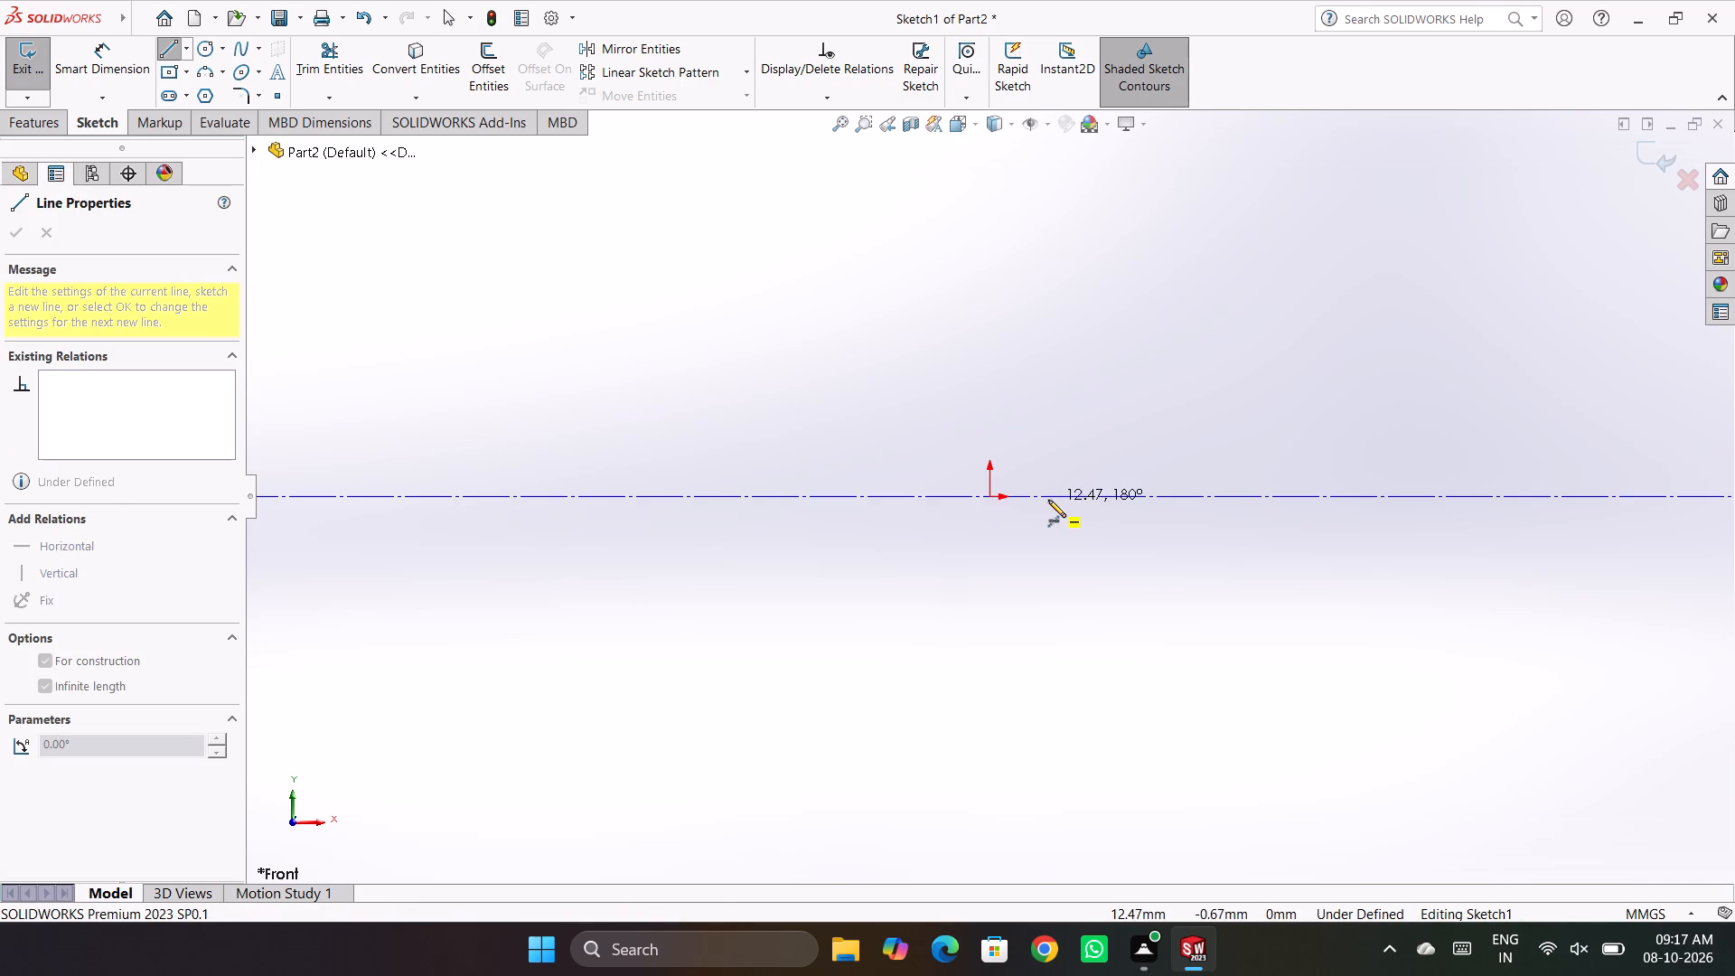
click(1049, 500)
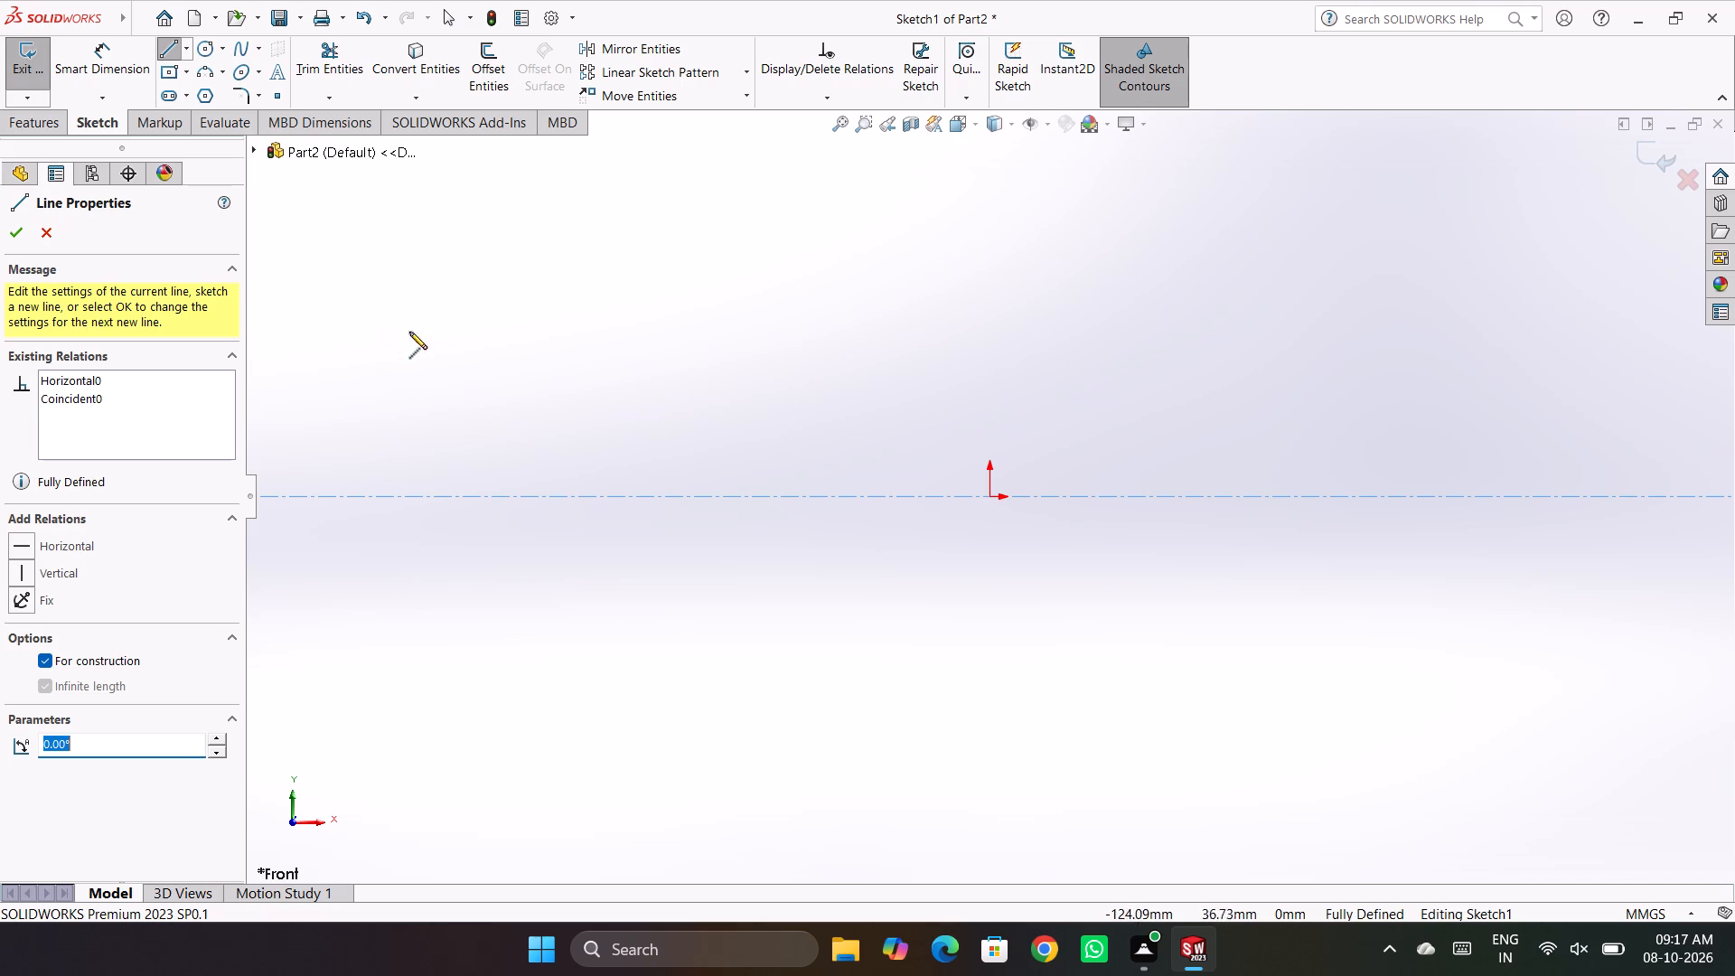
click(989, 498)
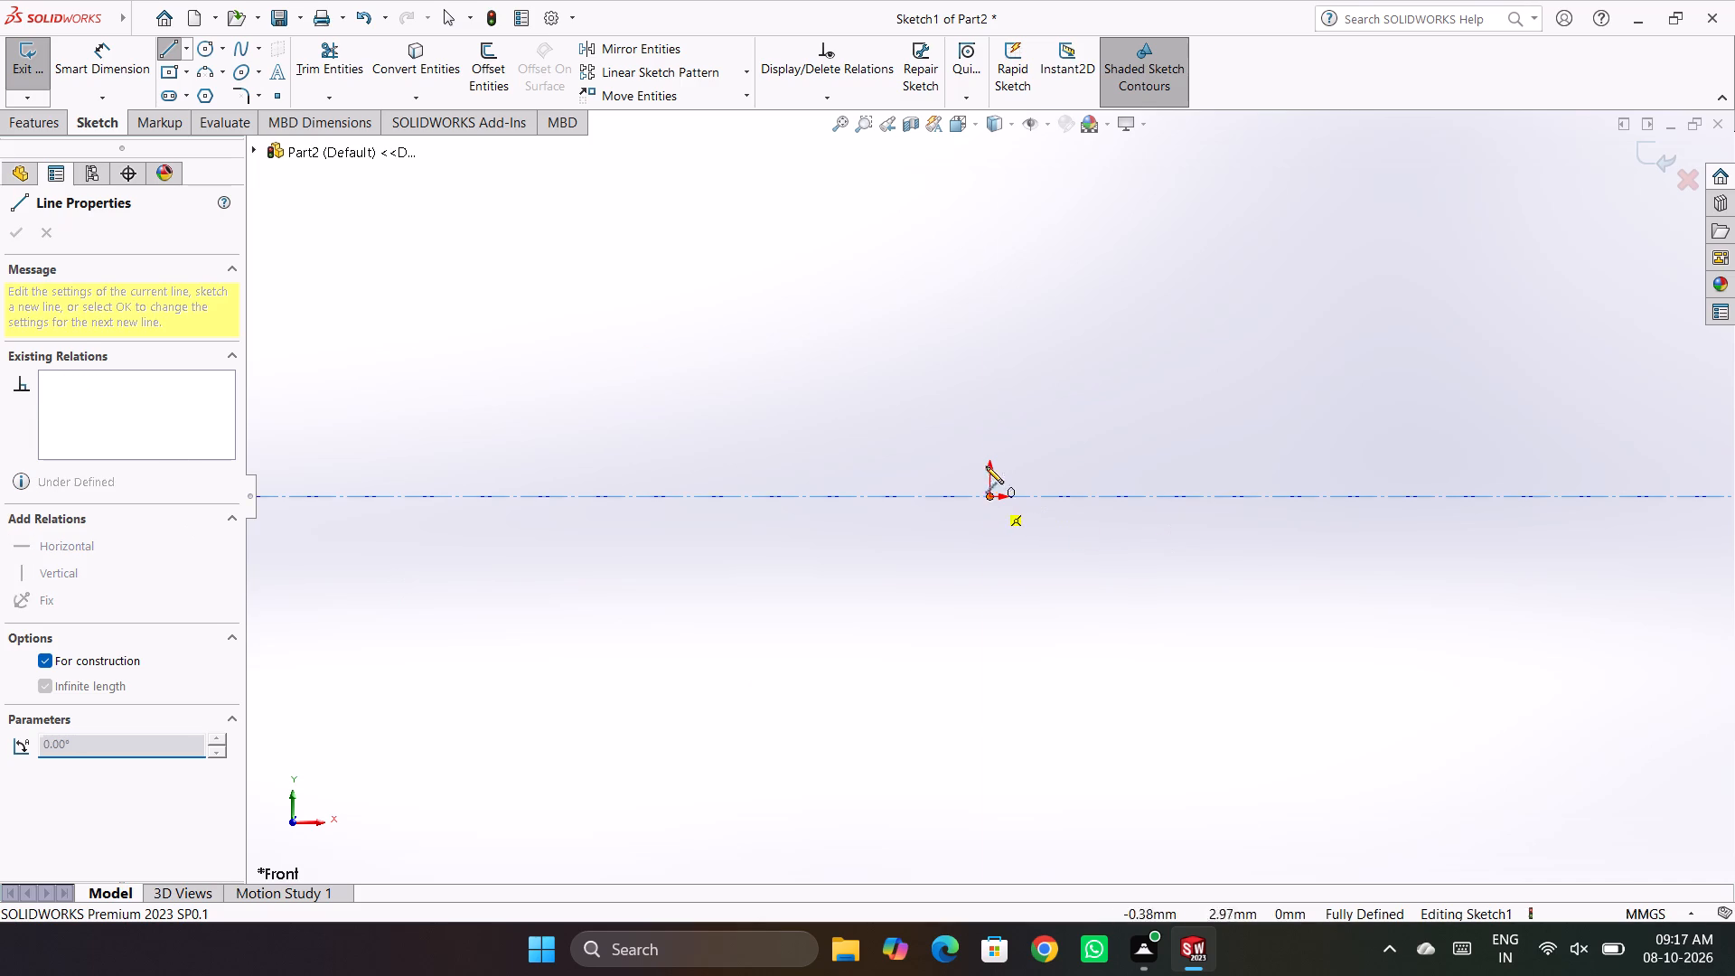
click(986, 440)
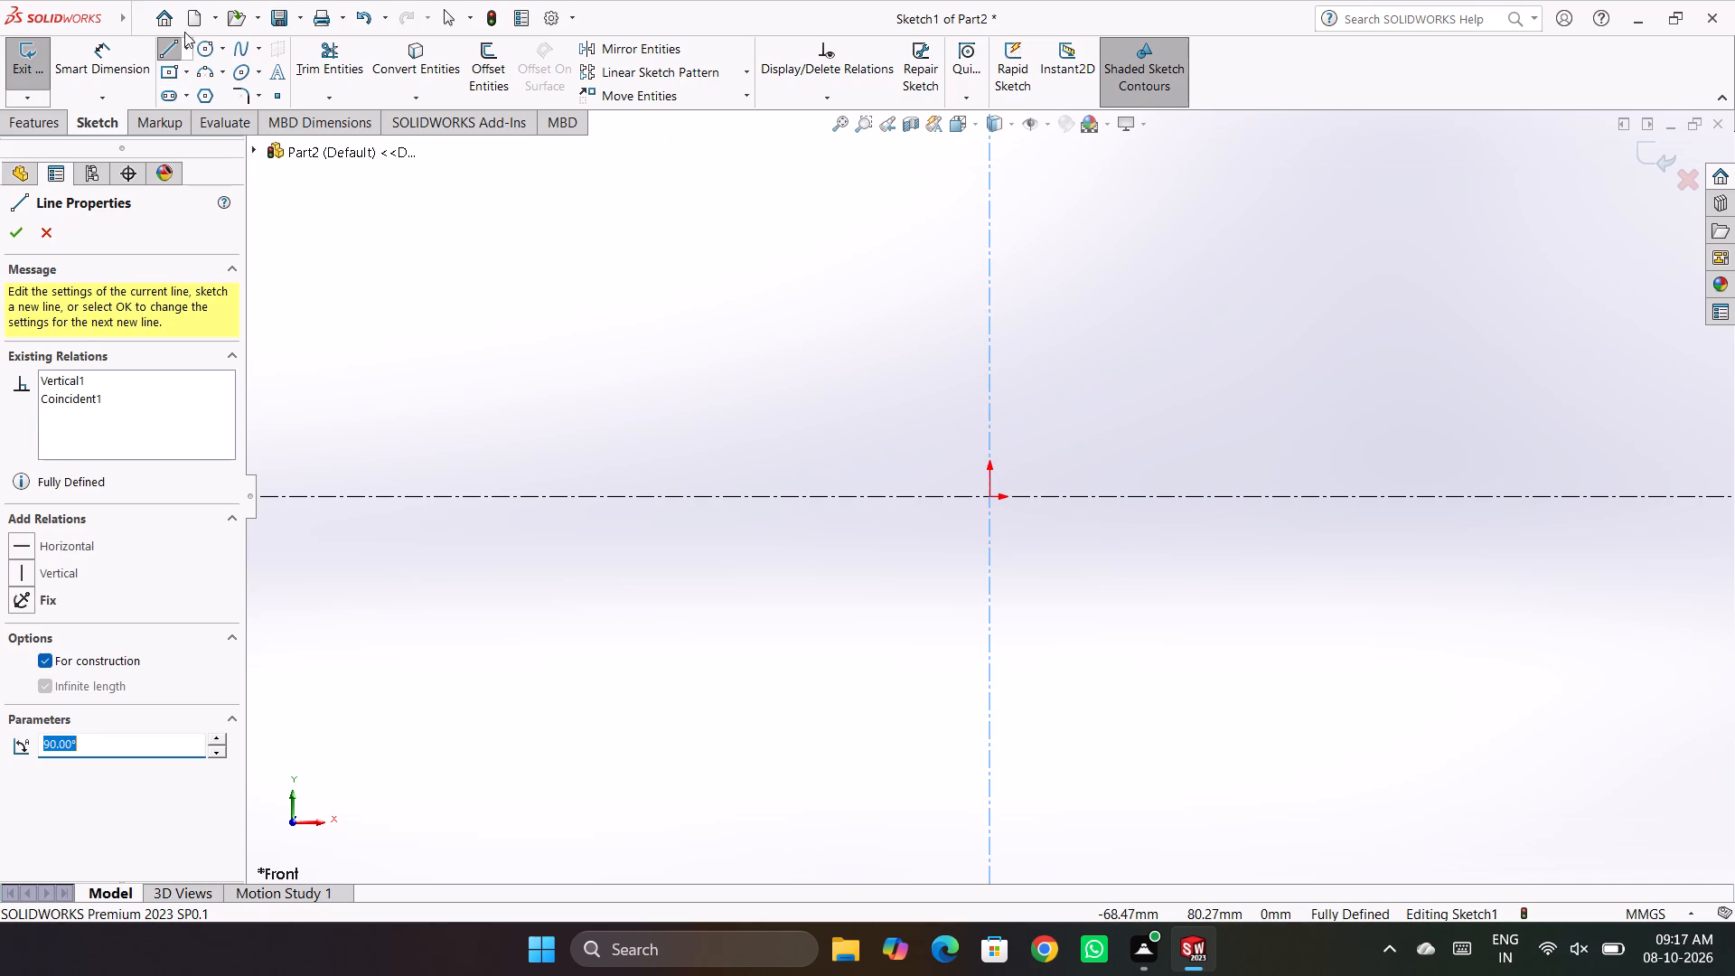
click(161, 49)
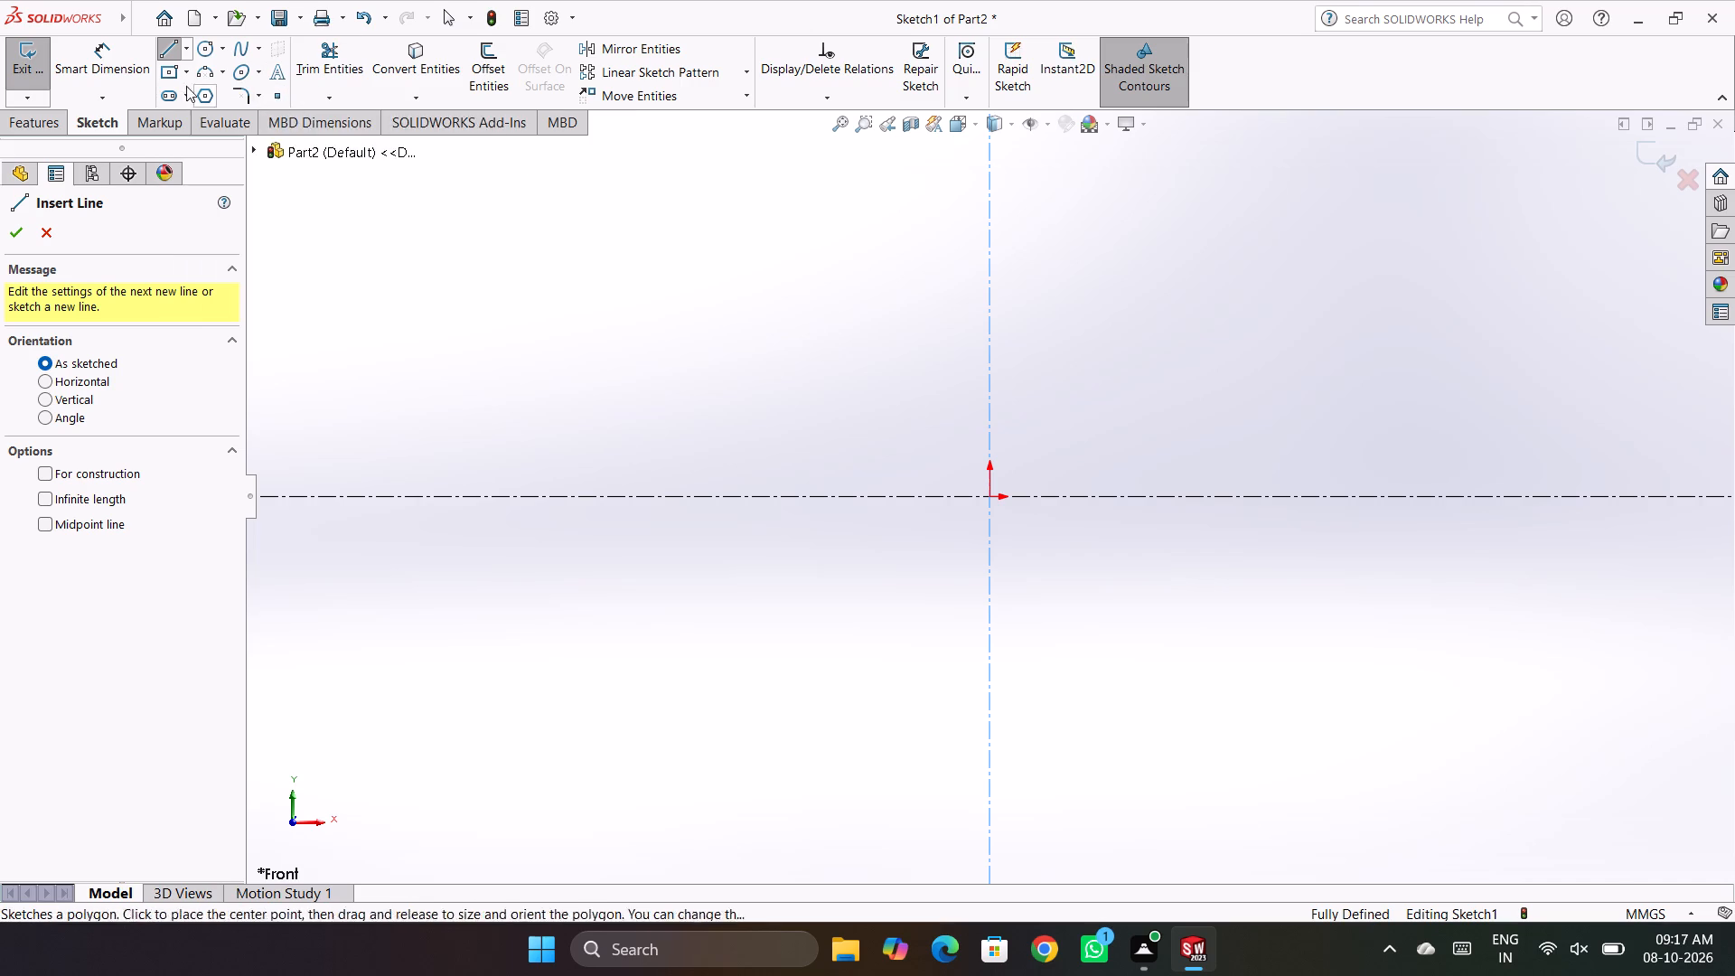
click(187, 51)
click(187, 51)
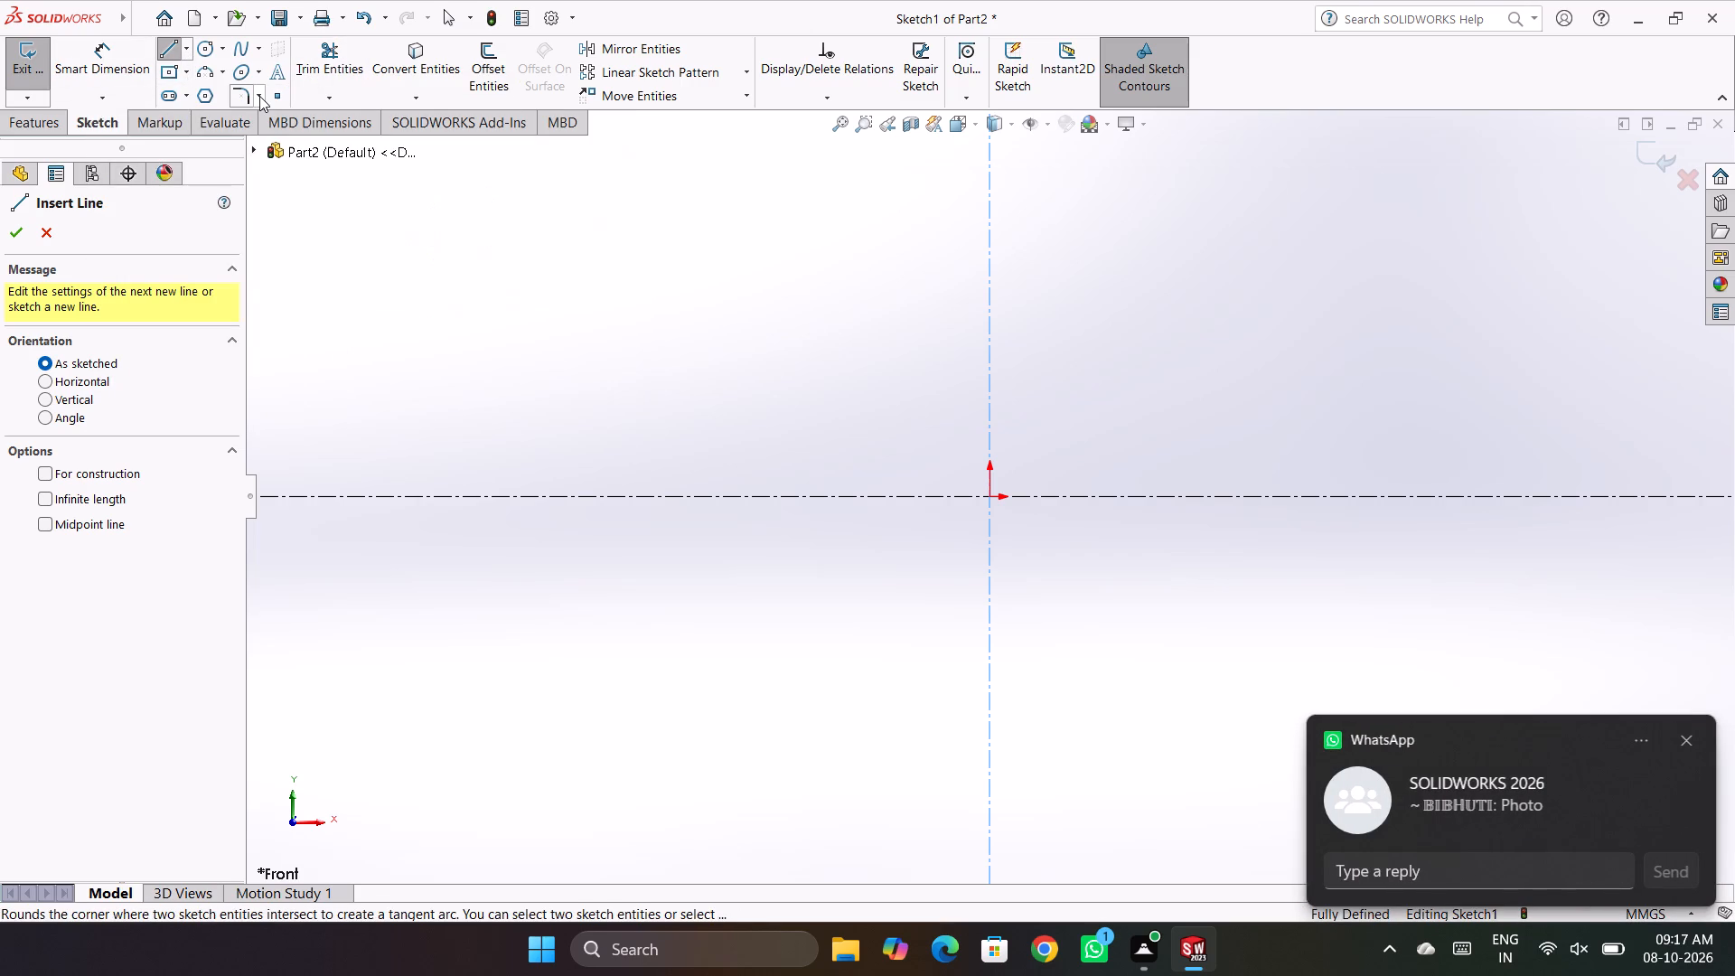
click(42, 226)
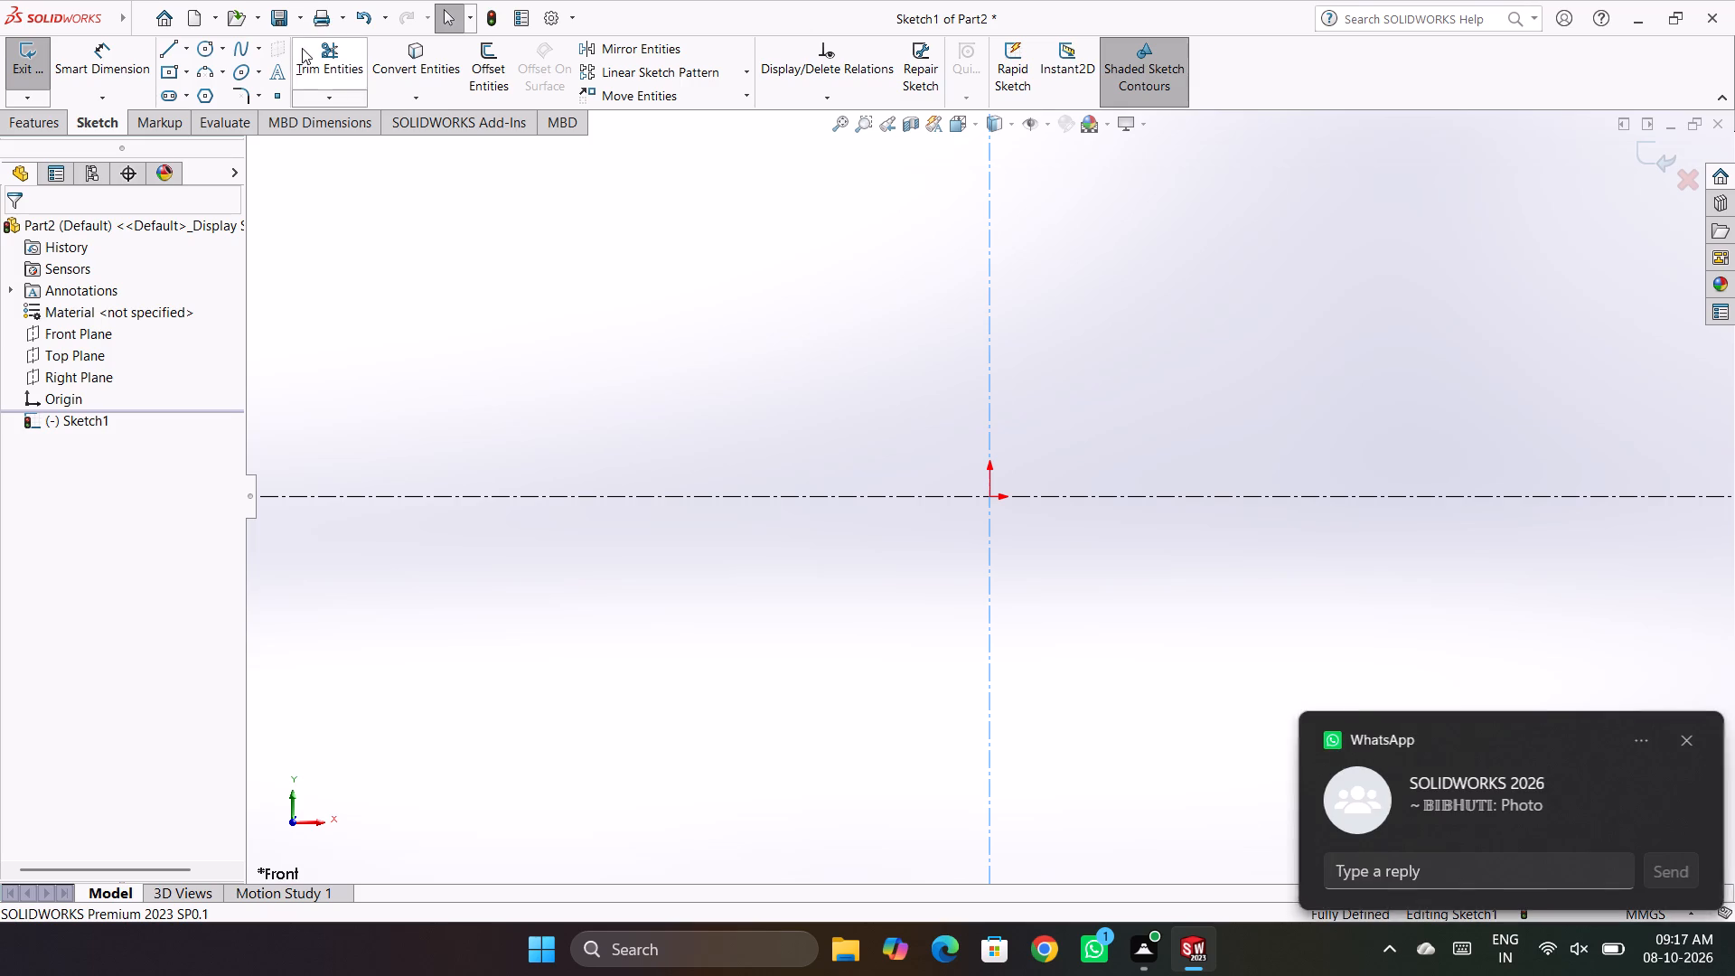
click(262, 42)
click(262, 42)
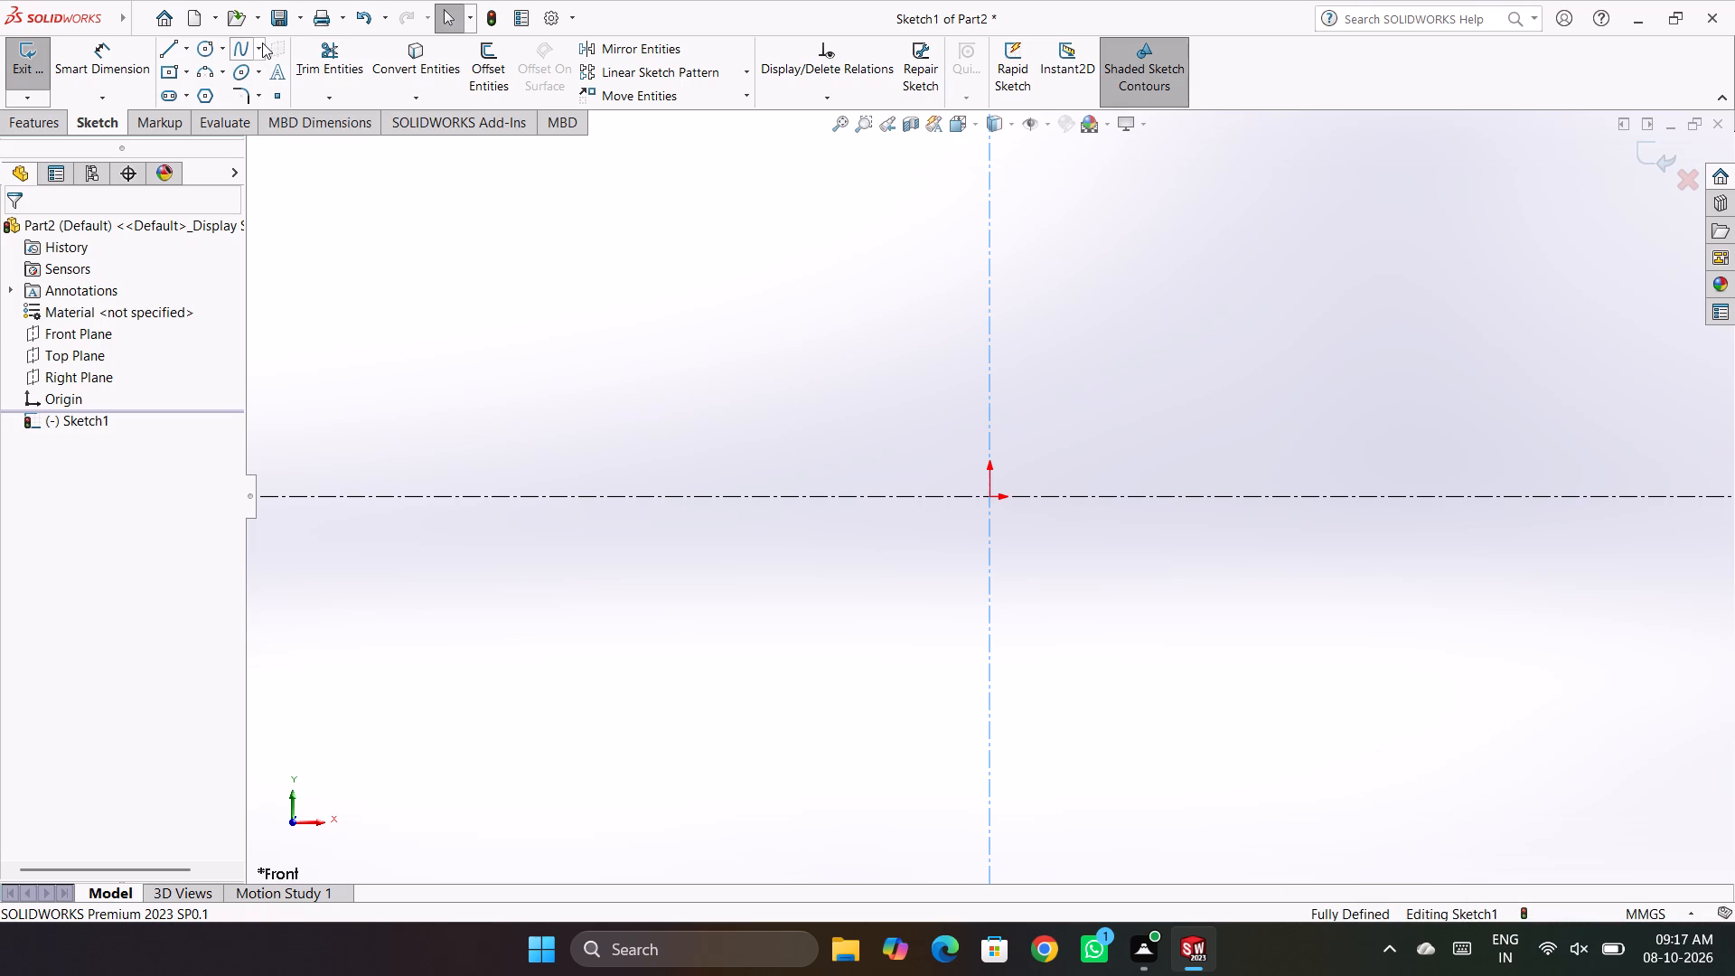
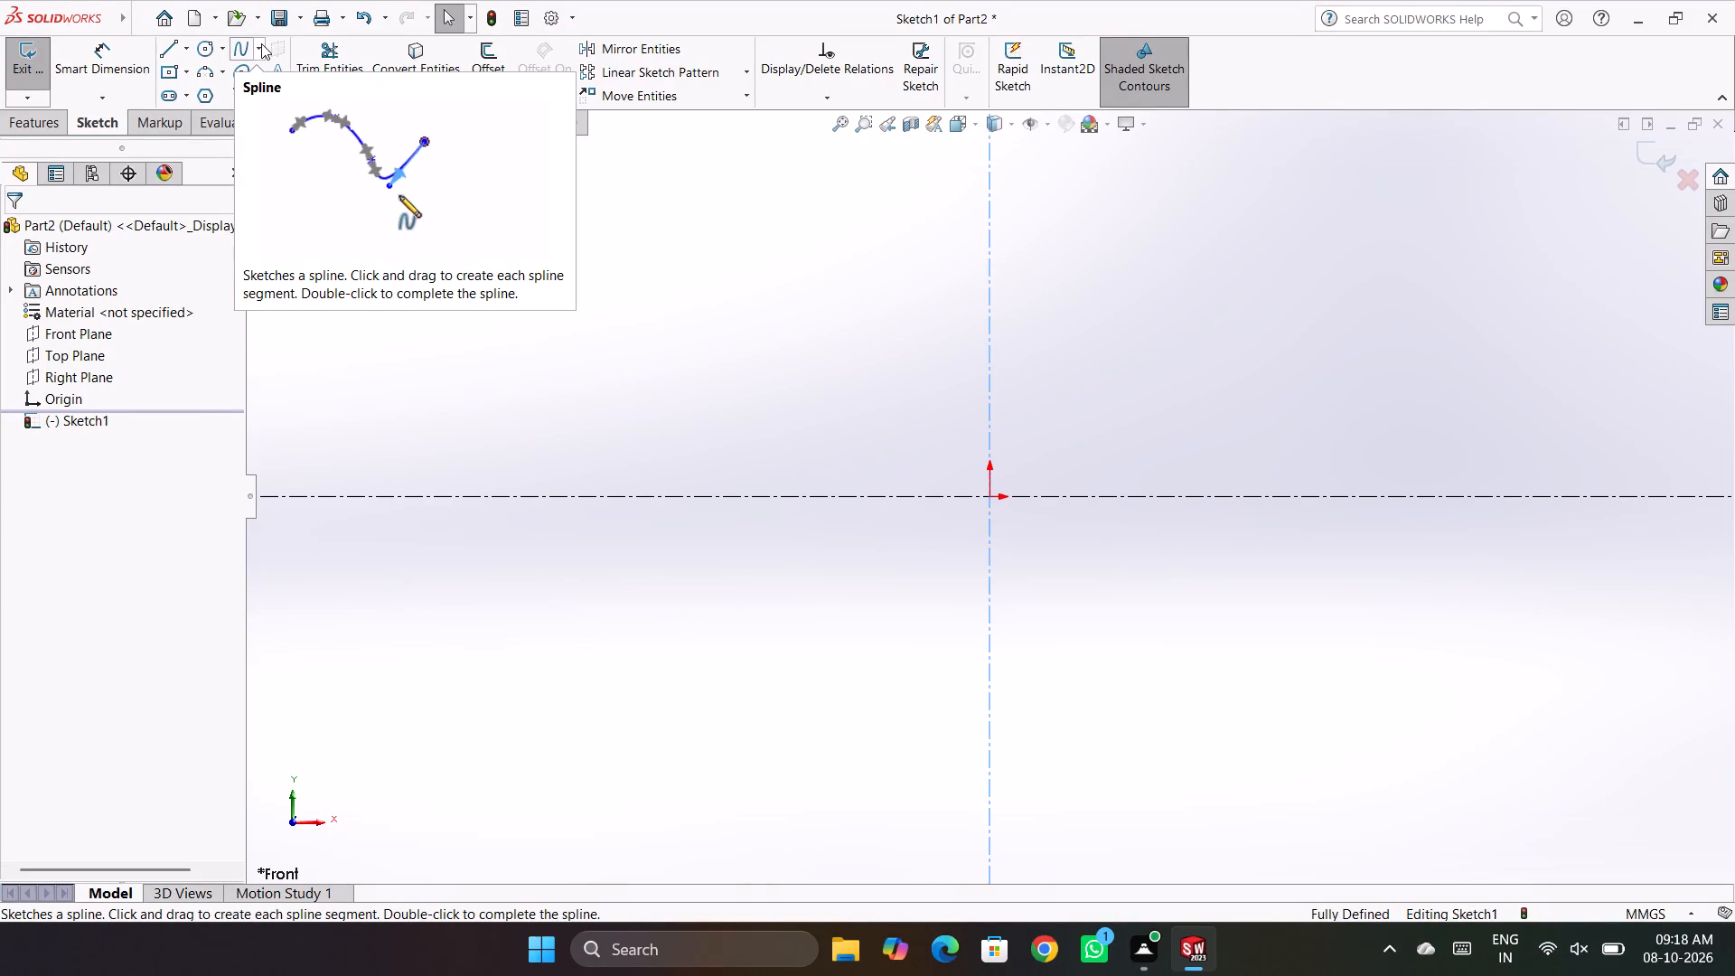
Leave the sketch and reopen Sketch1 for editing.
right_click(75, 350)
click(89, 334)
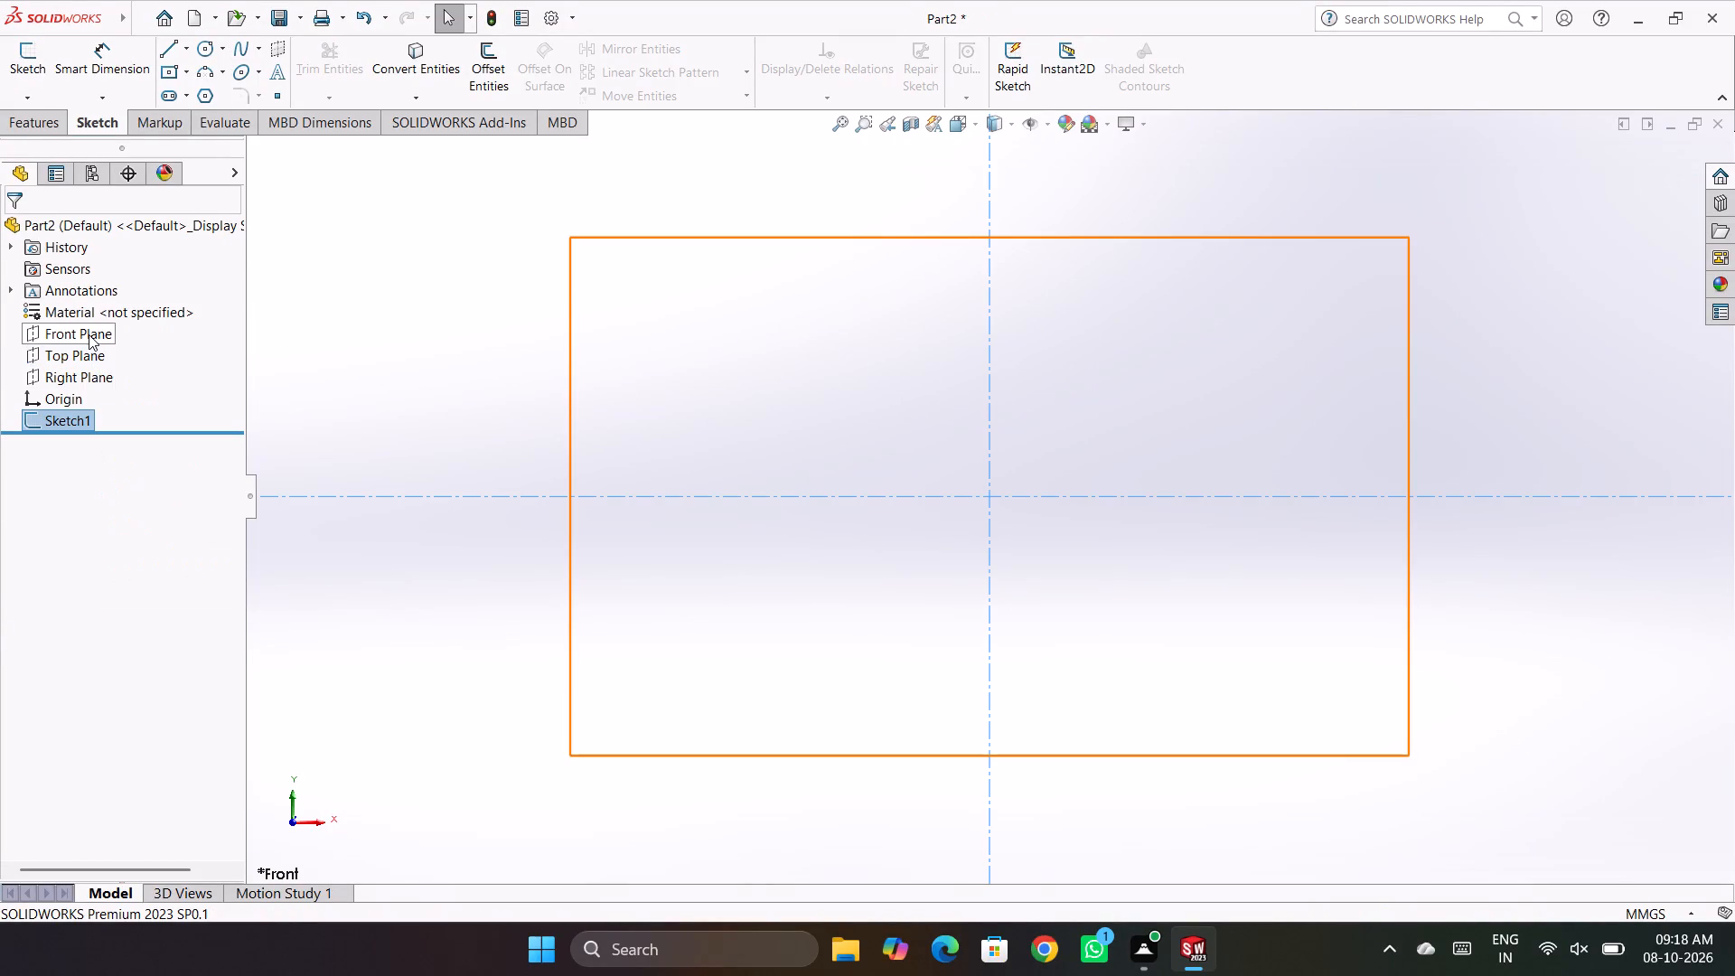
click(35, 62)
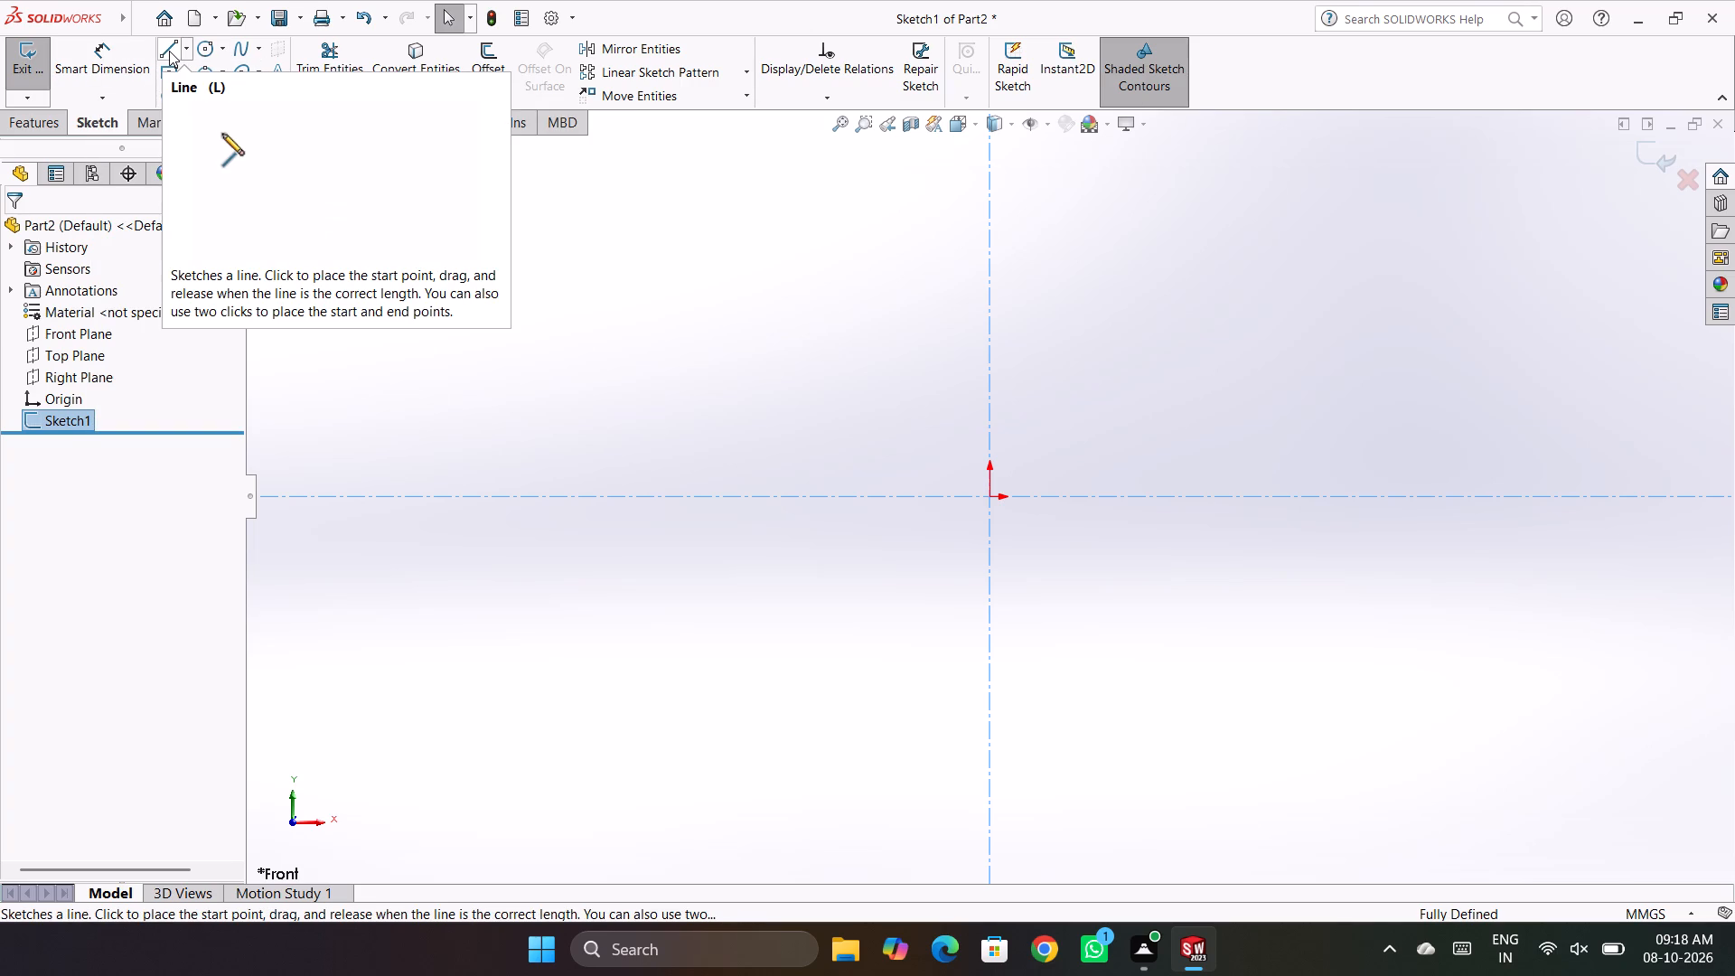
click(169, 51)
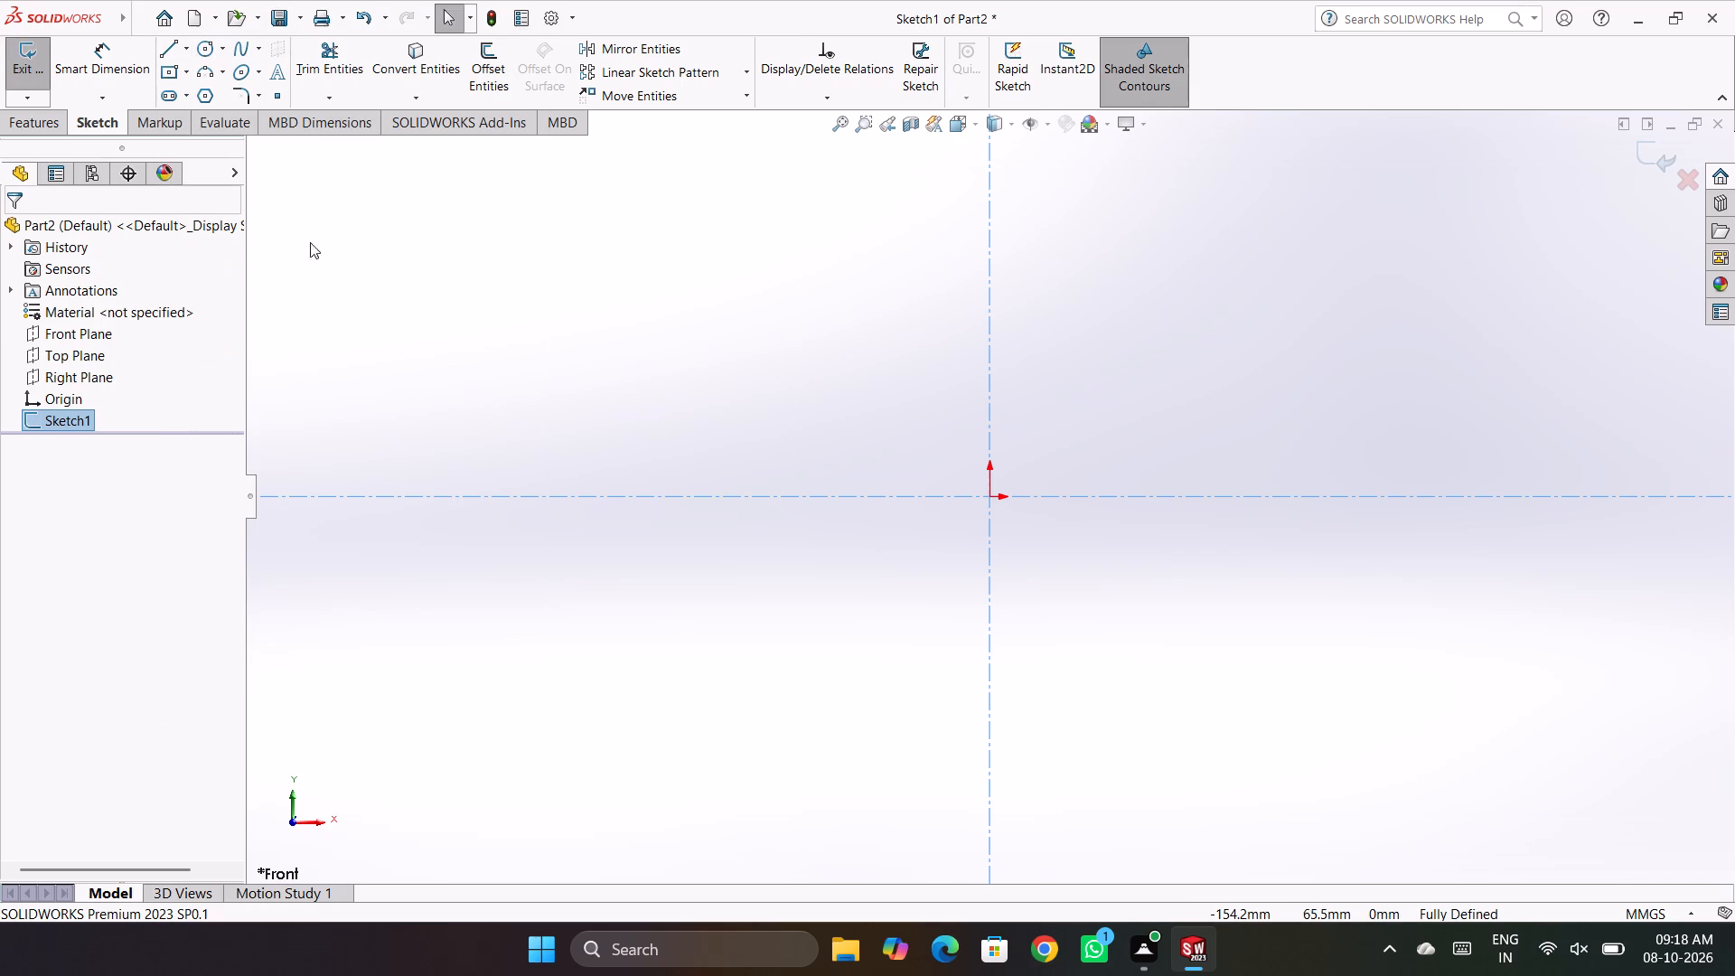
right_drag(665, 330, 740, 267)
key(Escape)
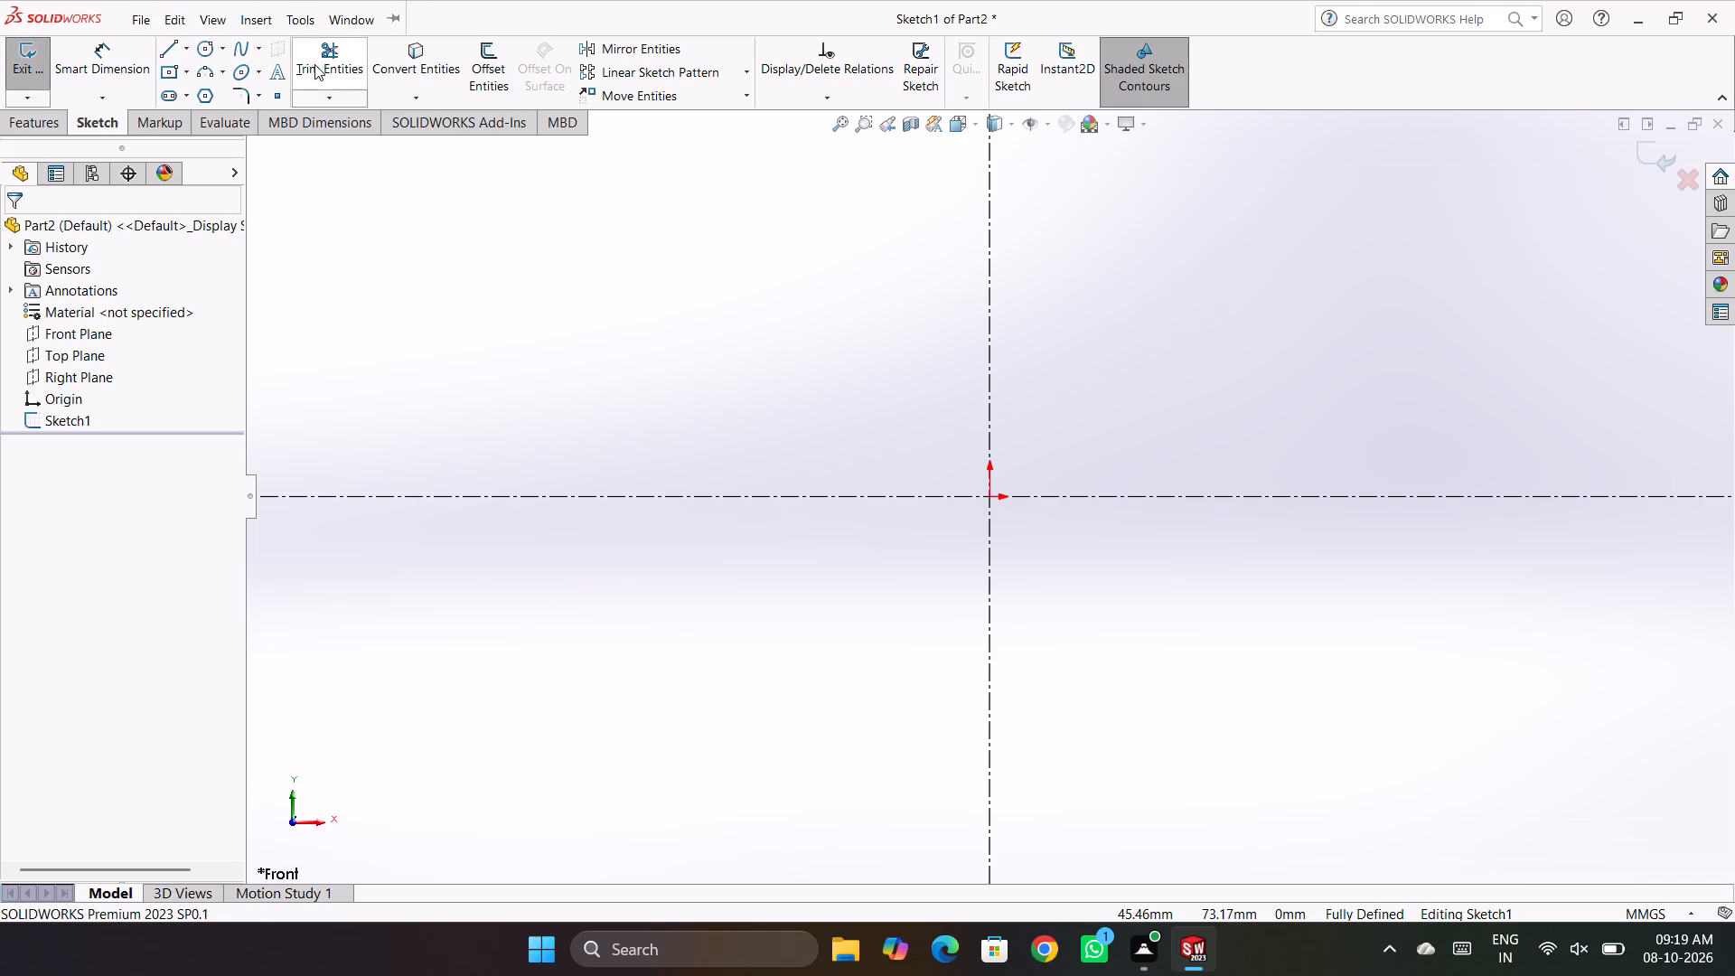
Sketch a vertical line about 73 mm long across the horizontal construction axis, about 48 mm left of the origin.
click(173, 52)
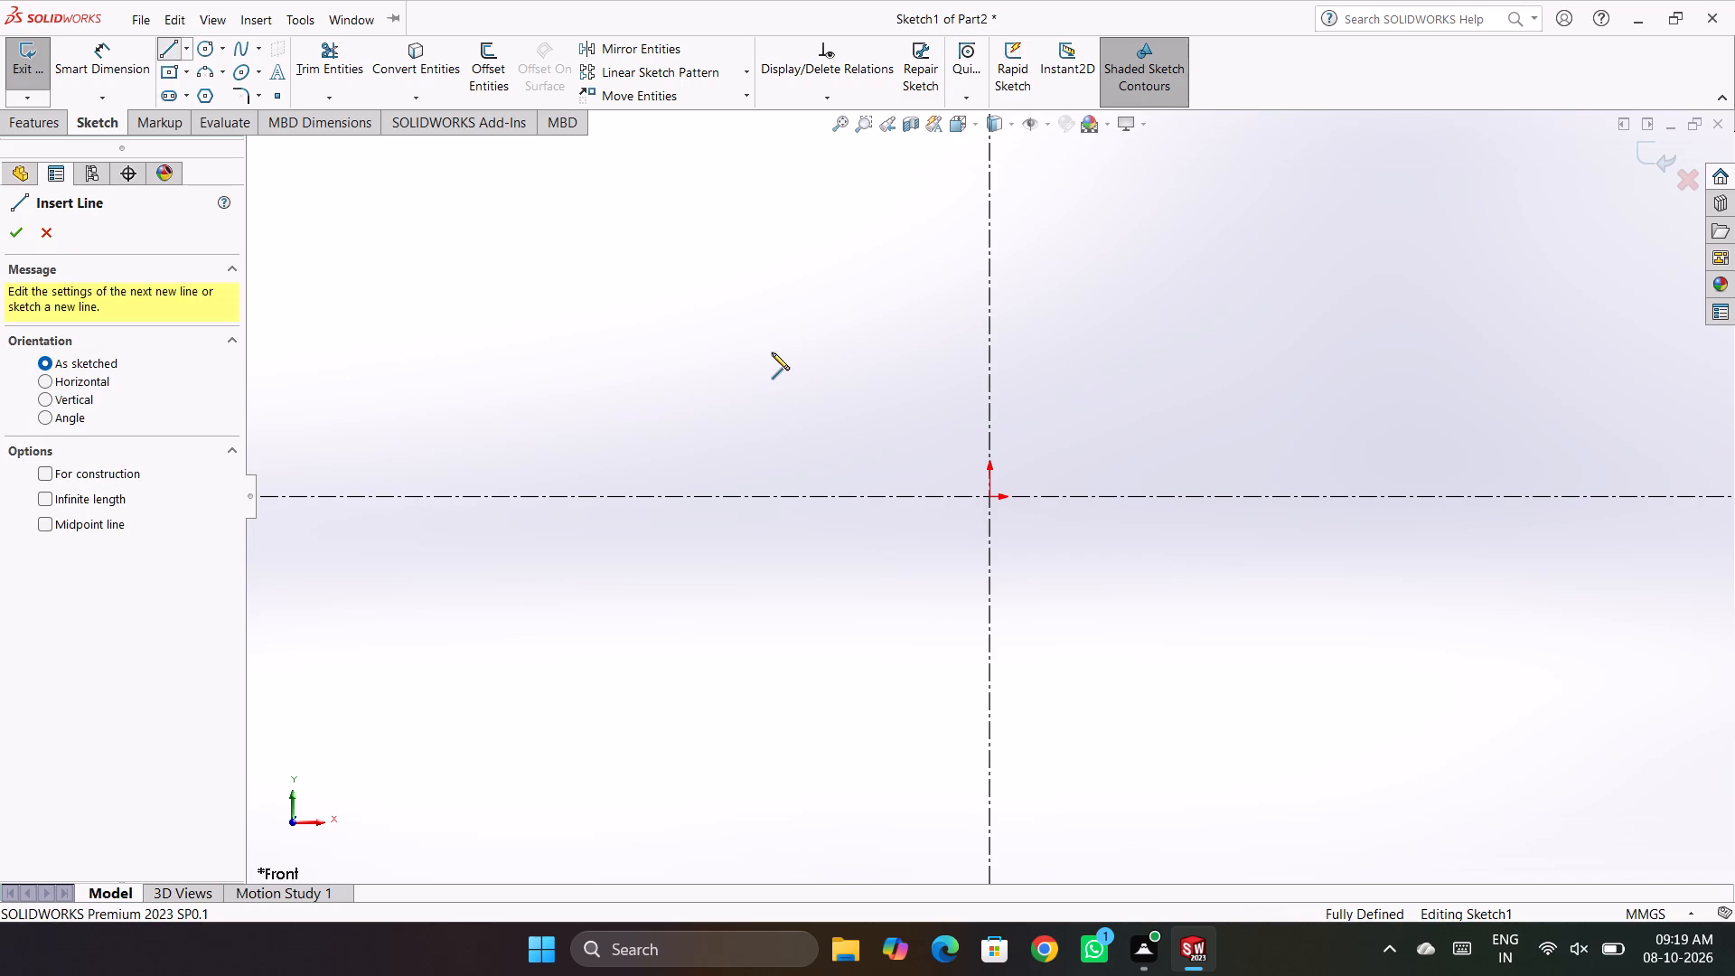
click(763, 338)
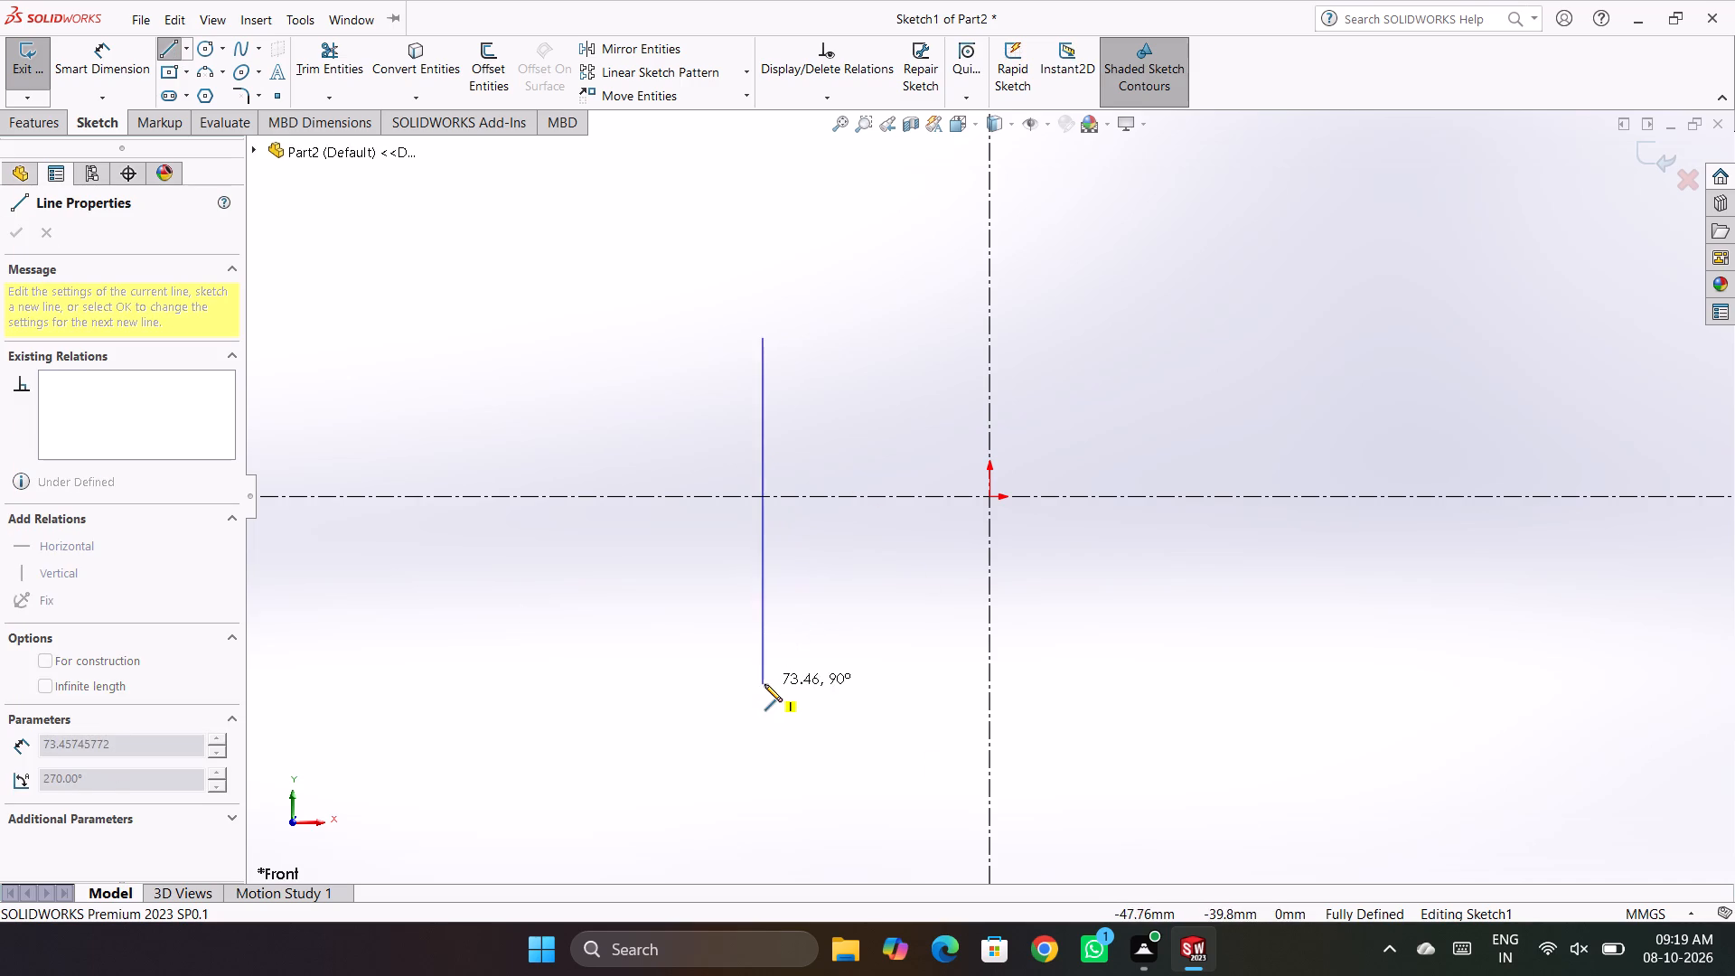
click(764, 684)
key(Escape)
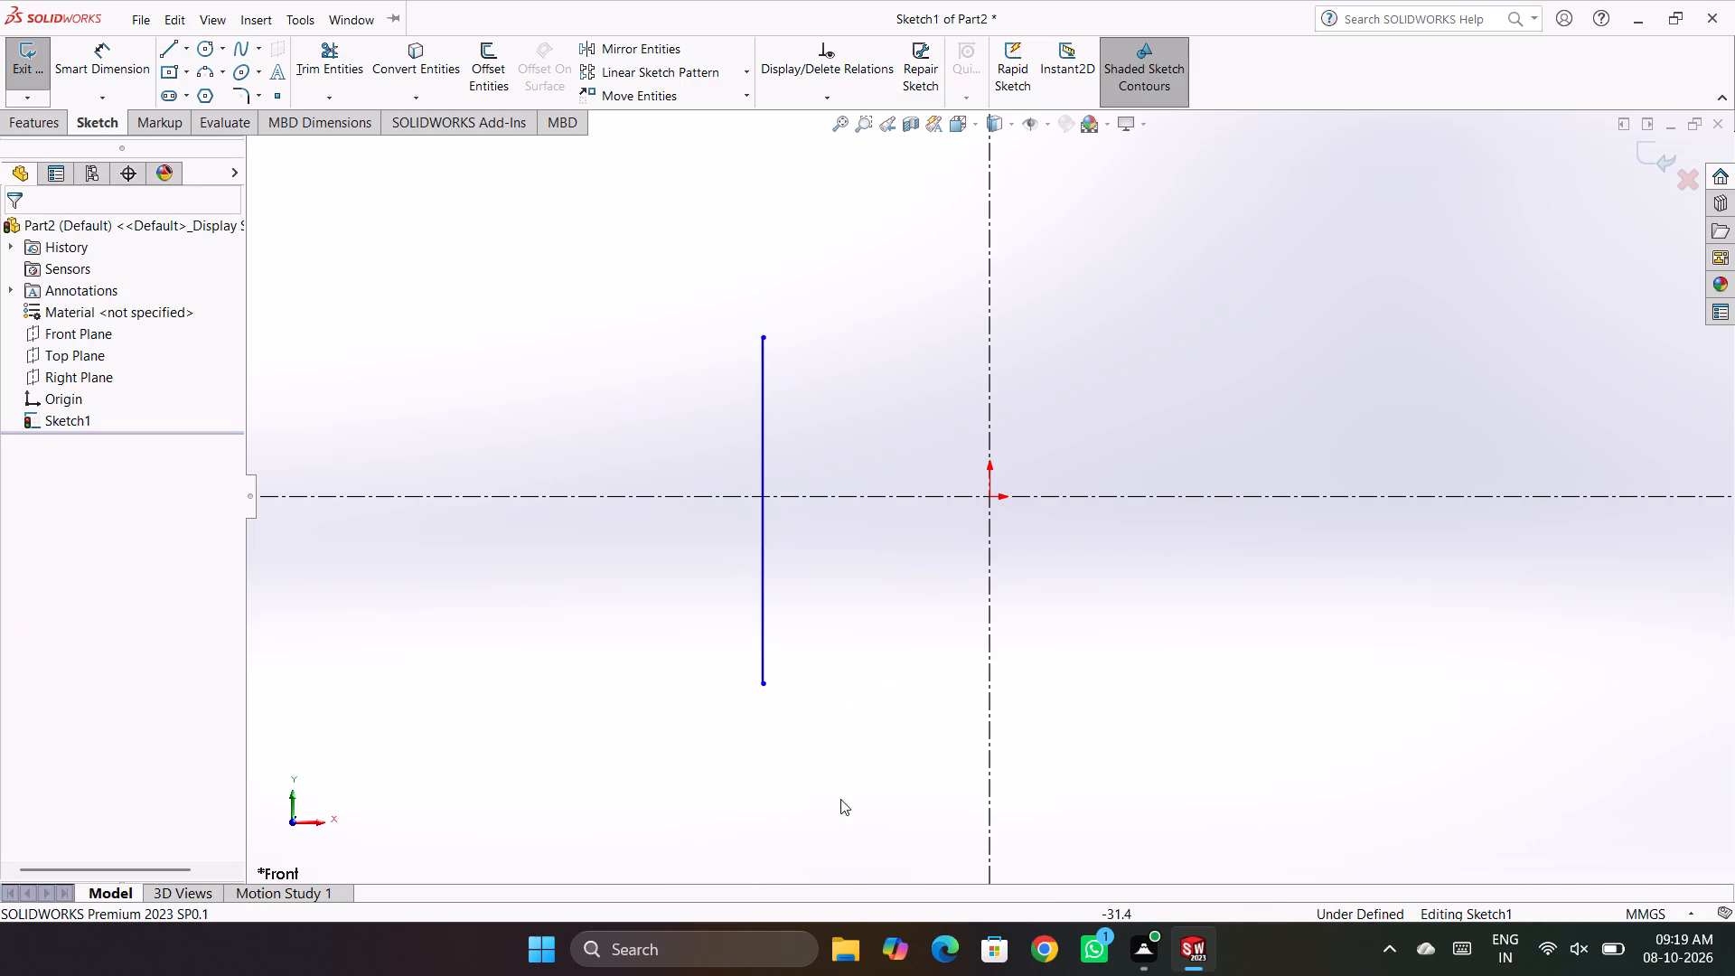
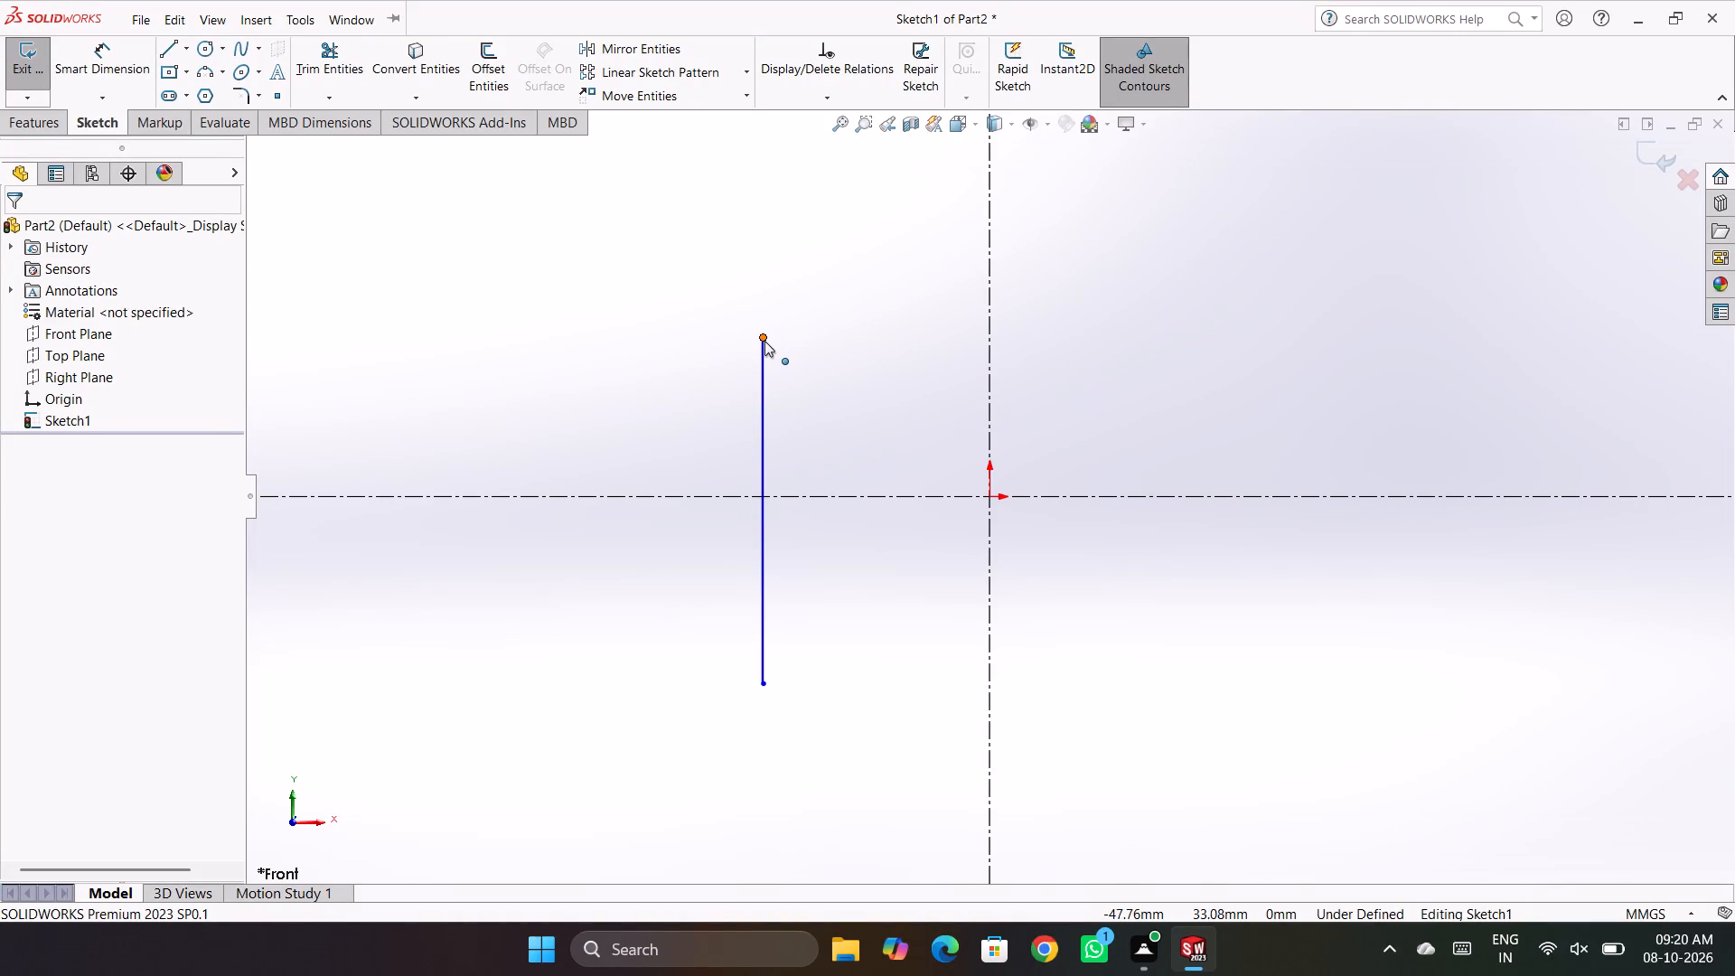
Place a sketch point on the vertical construction axis and dimension it 50 mm above the horizontal construction axis.
click(526, 240)
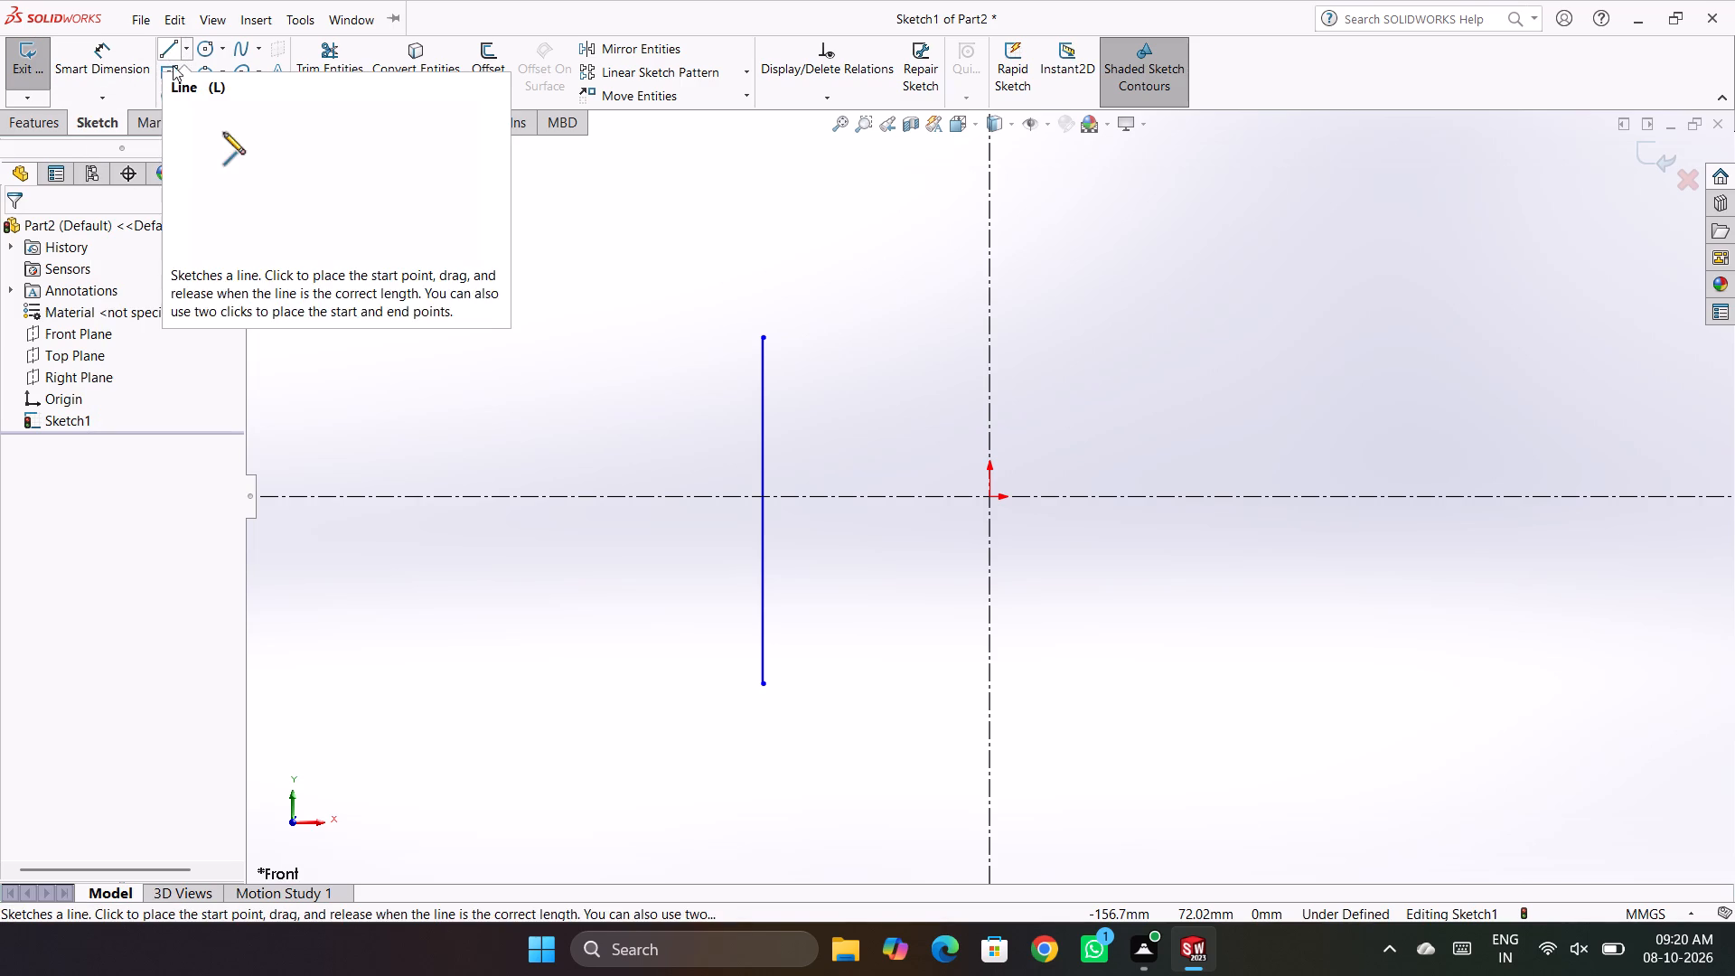
click(274, 89)
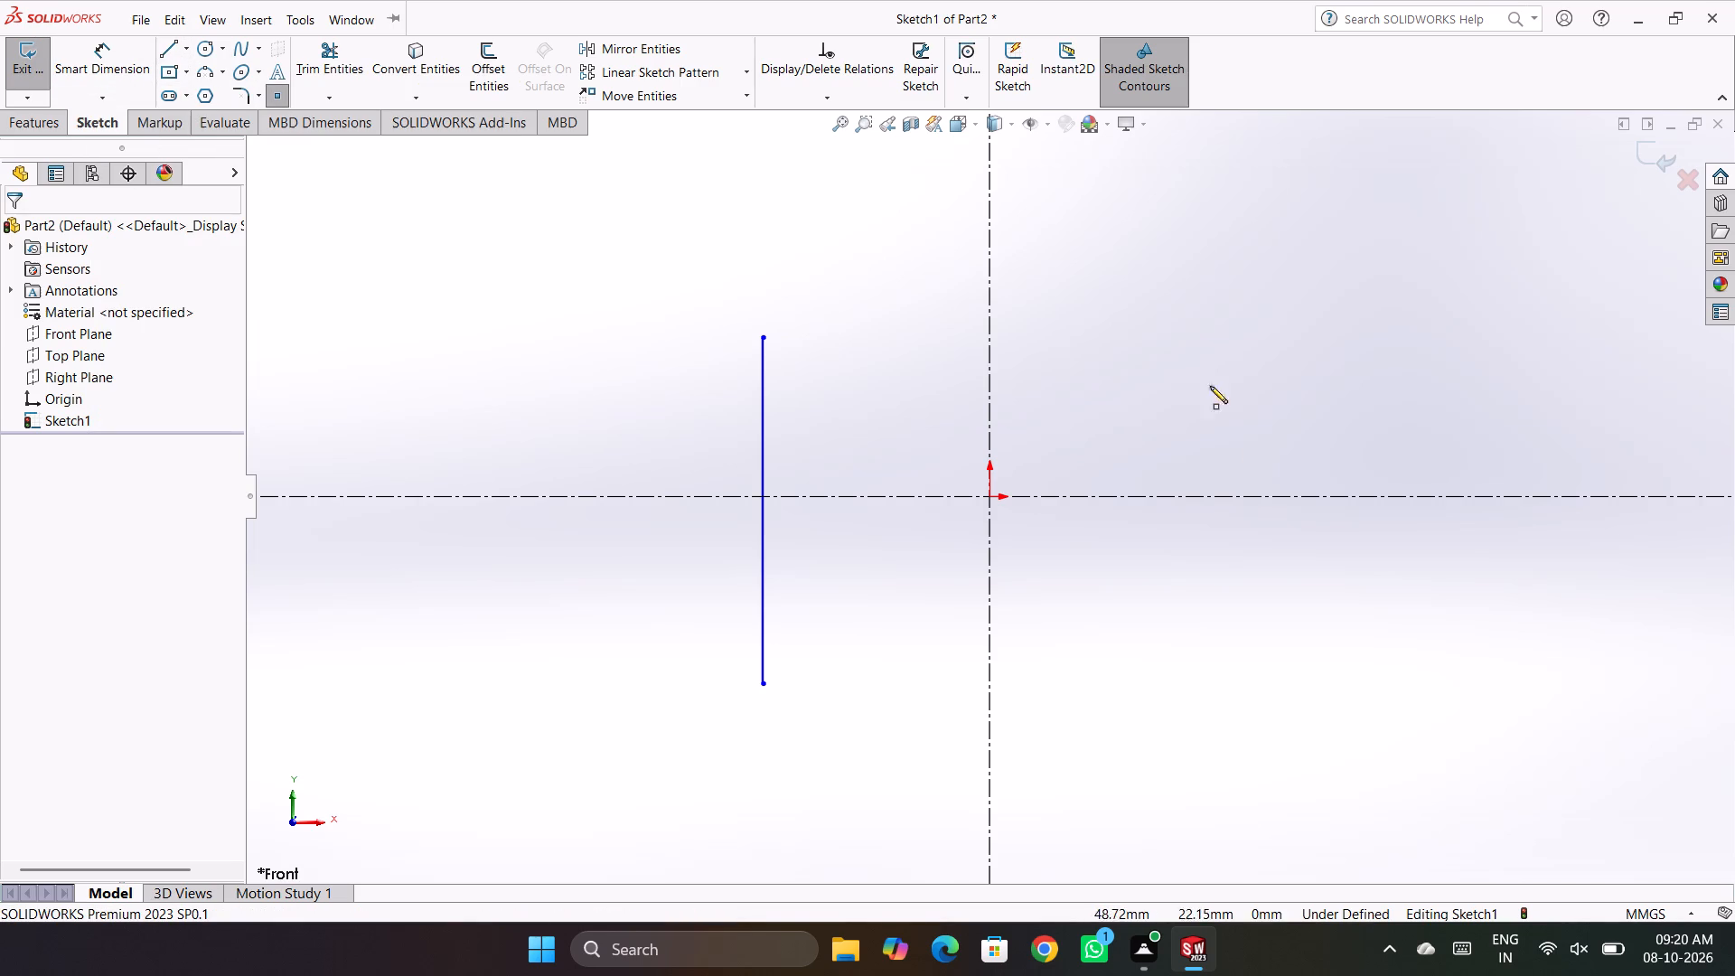
click(990, 299)
click(90, 46)
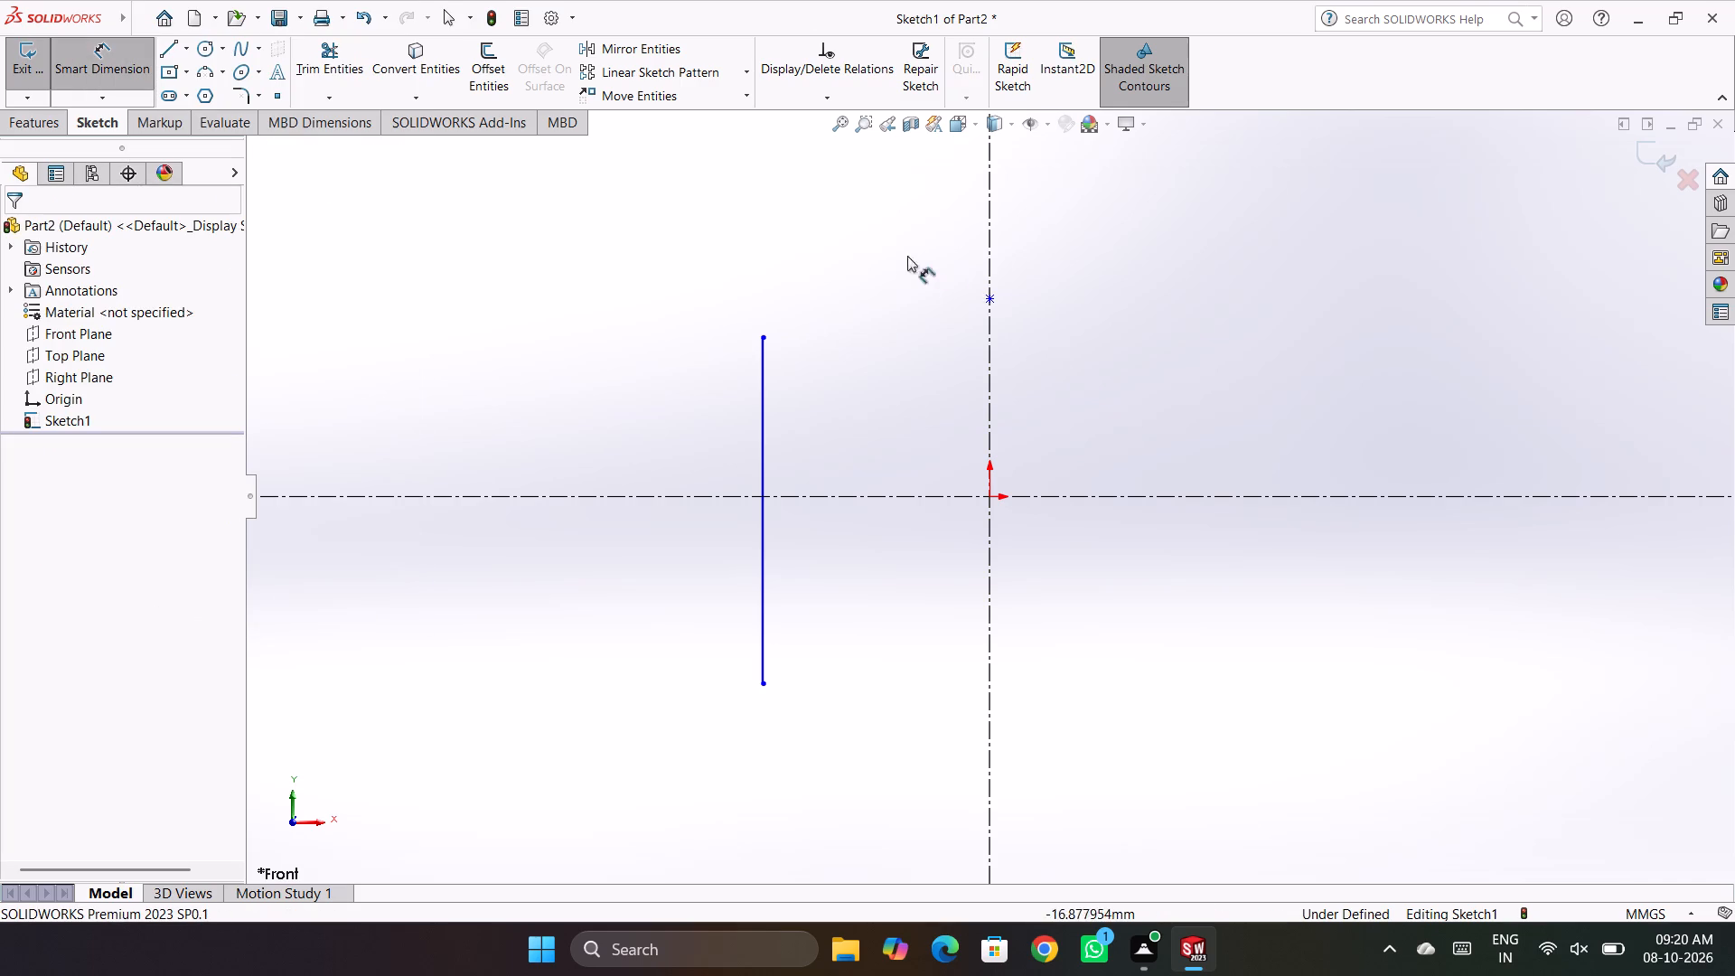
click(990, 297)
click(1021, 498)
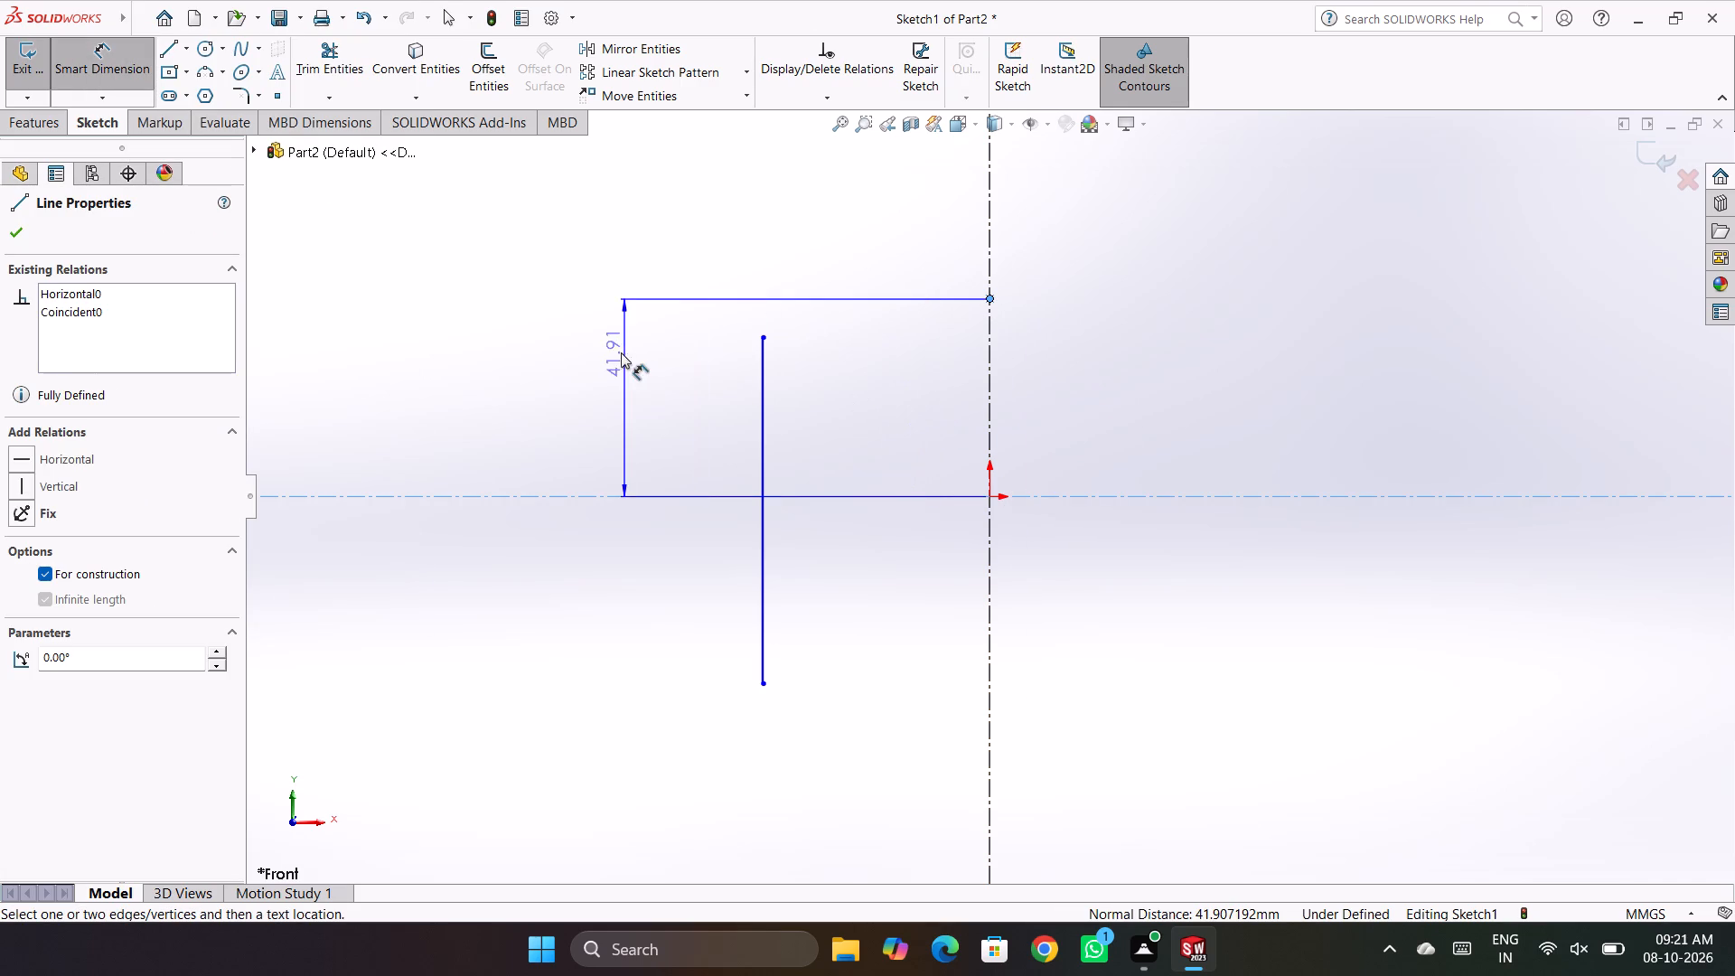
click(631, 383)
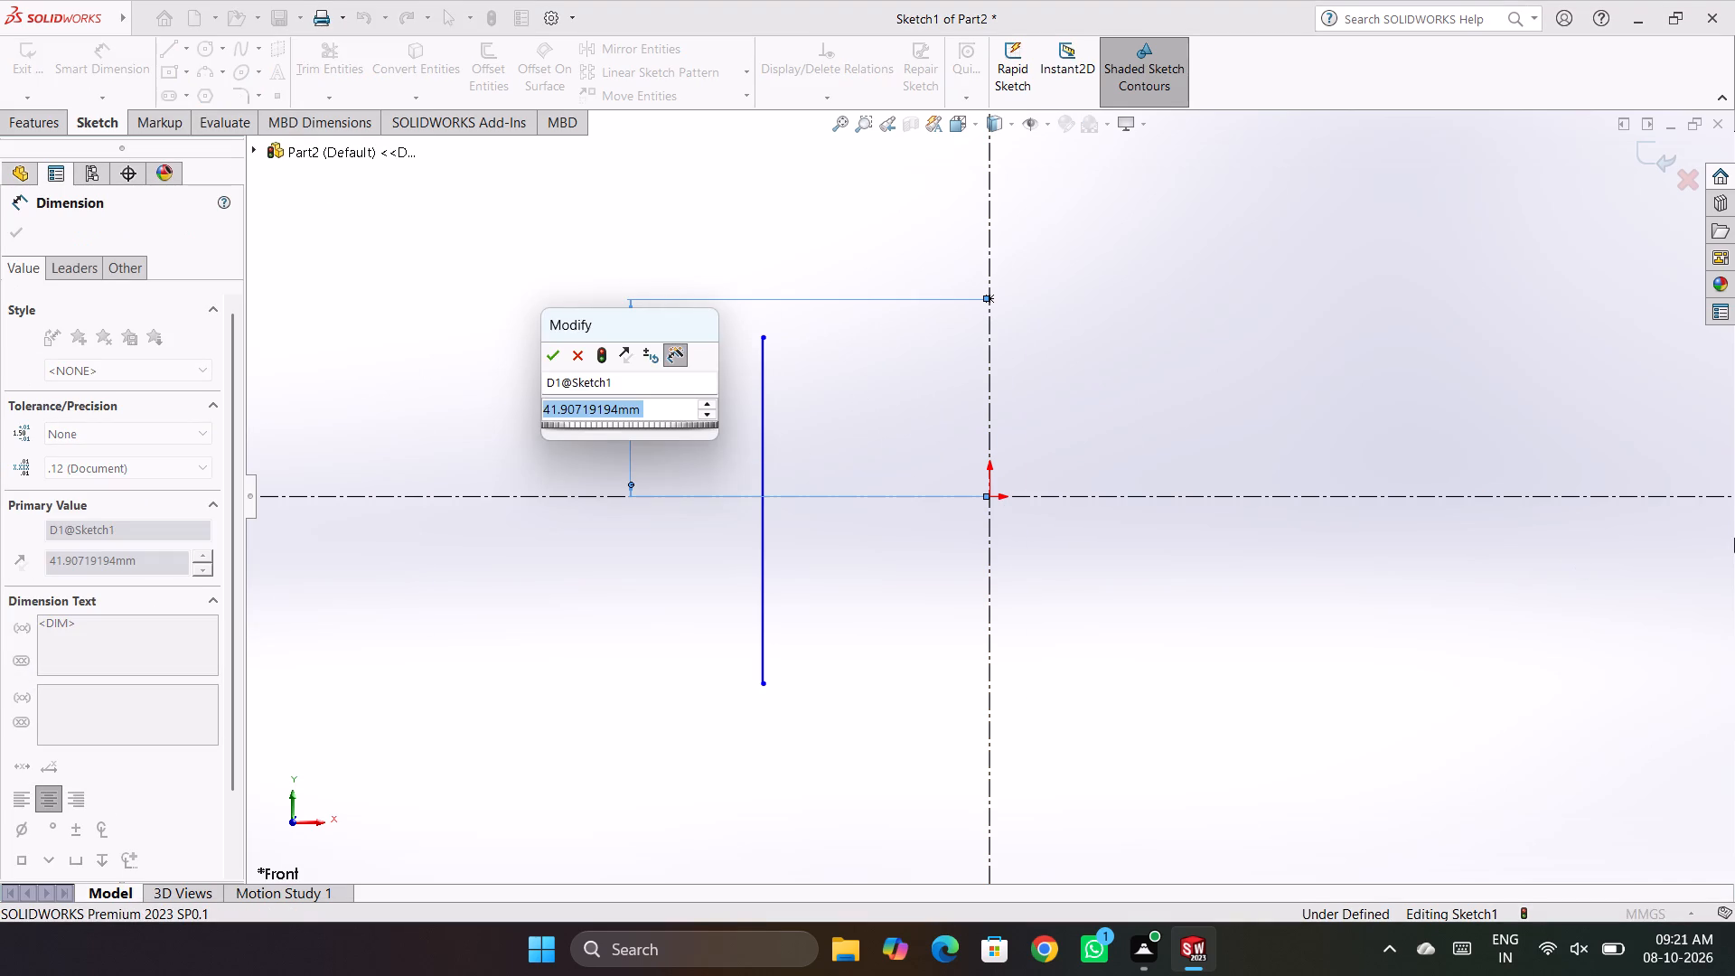
text(50)
key(Return)
click(1065, 286)
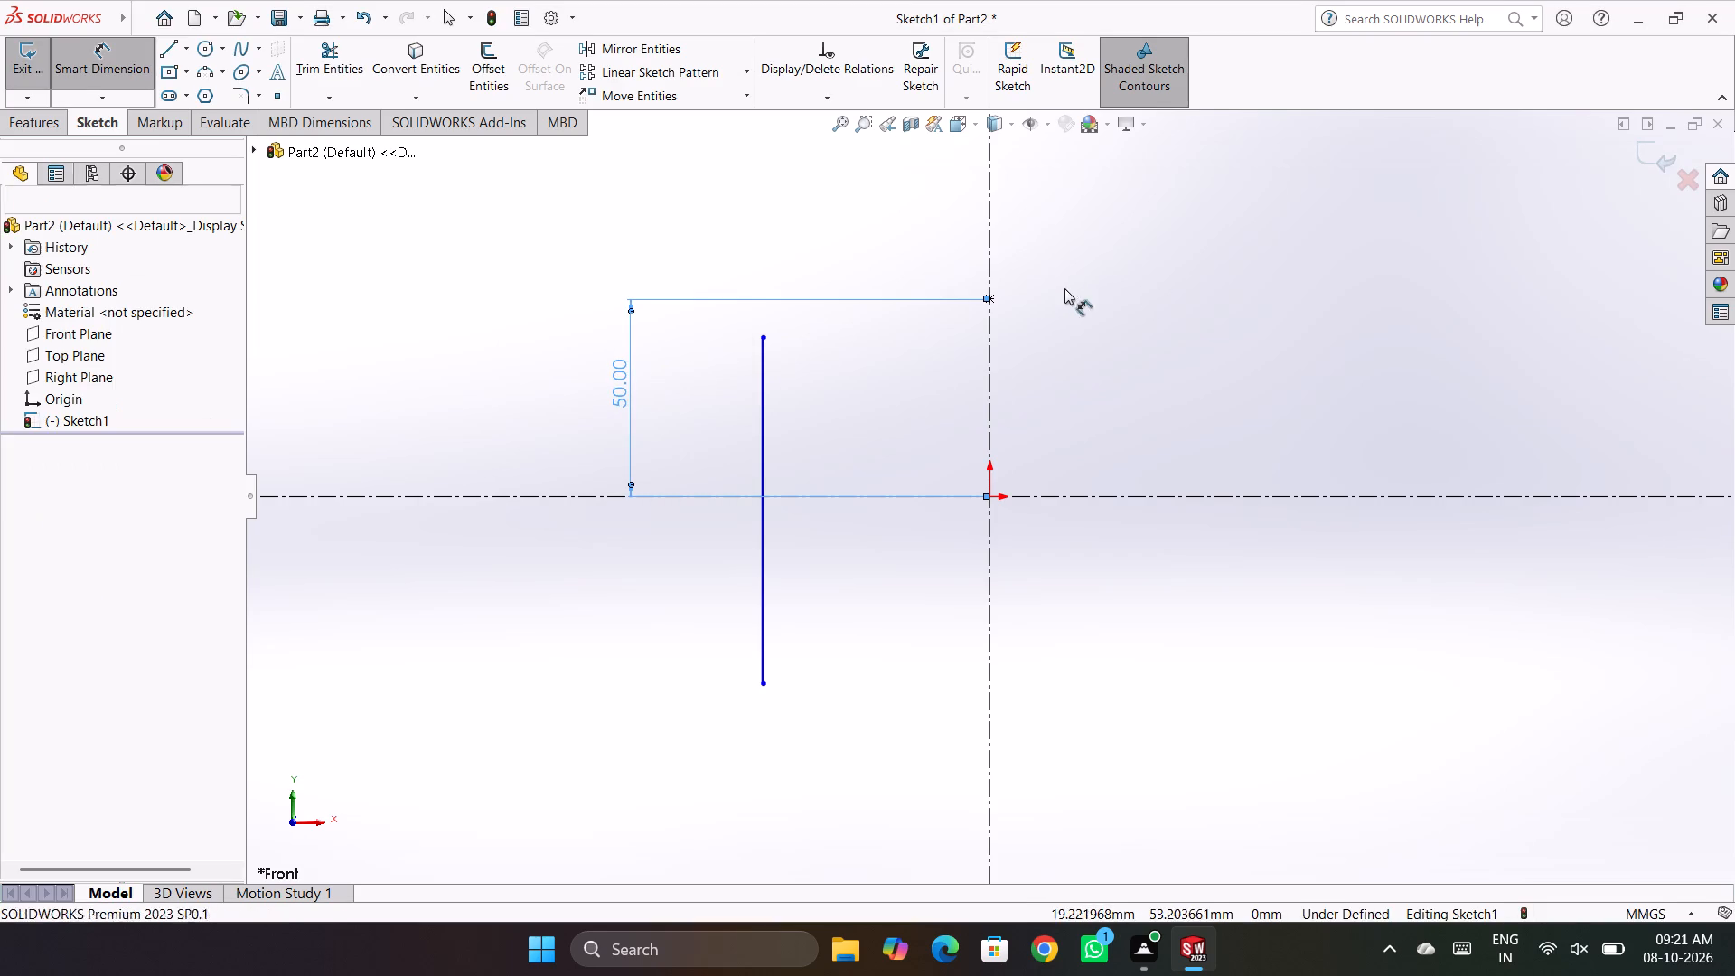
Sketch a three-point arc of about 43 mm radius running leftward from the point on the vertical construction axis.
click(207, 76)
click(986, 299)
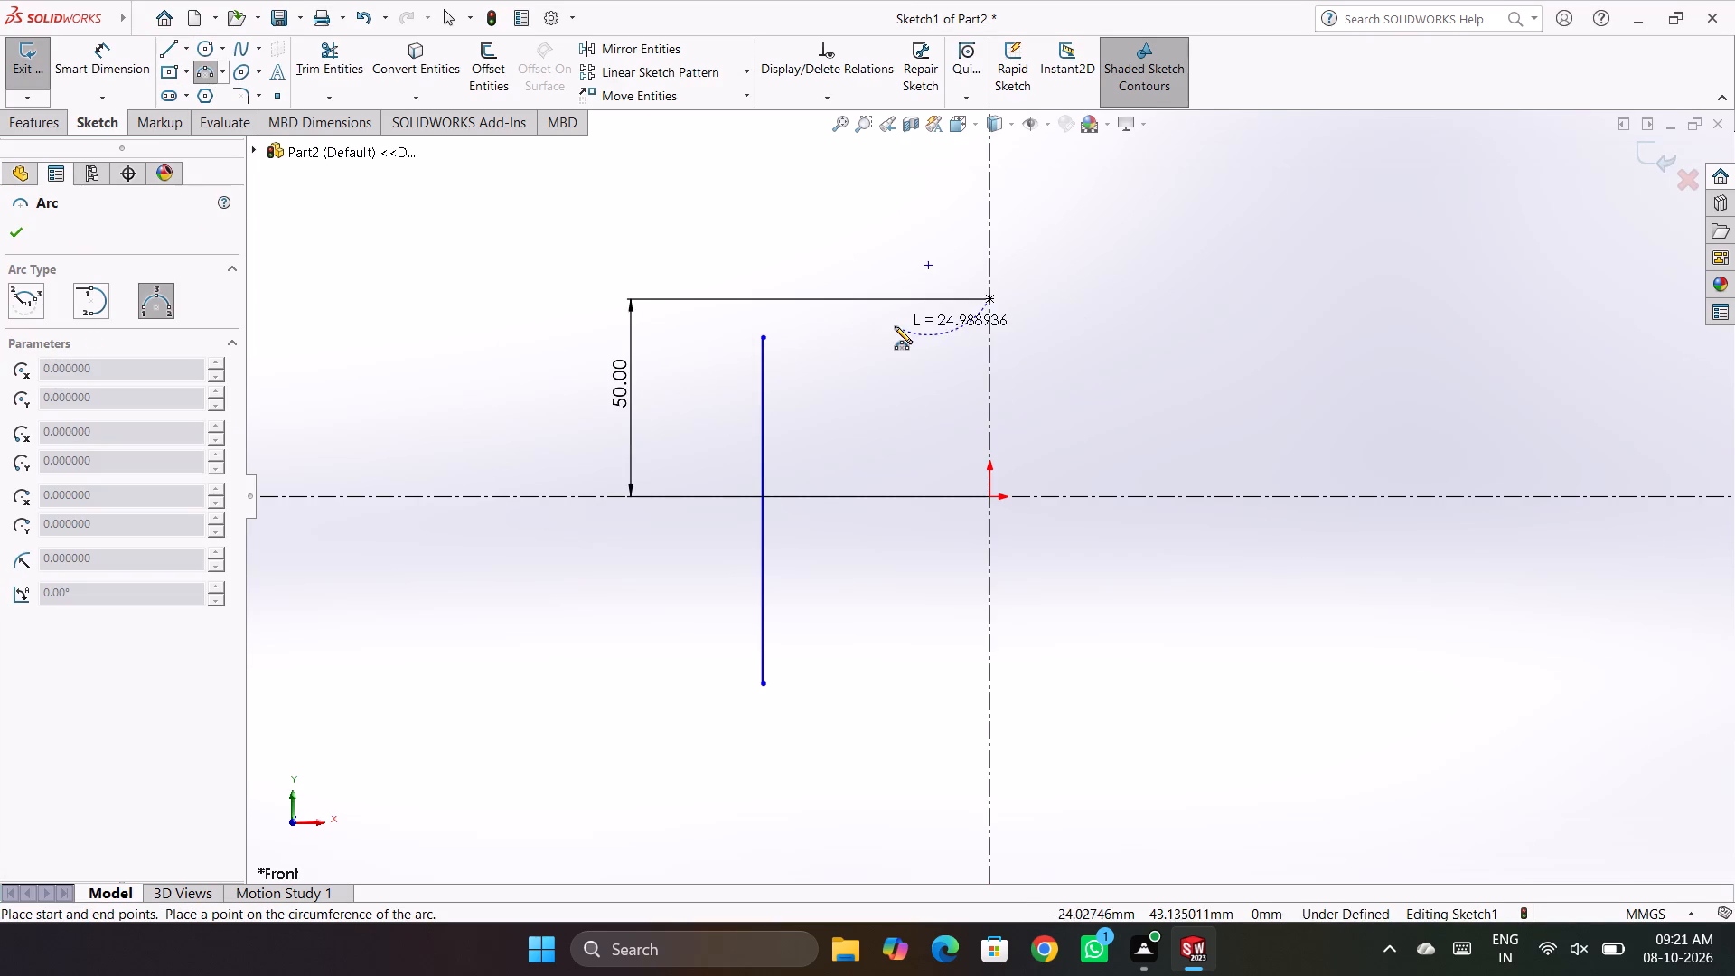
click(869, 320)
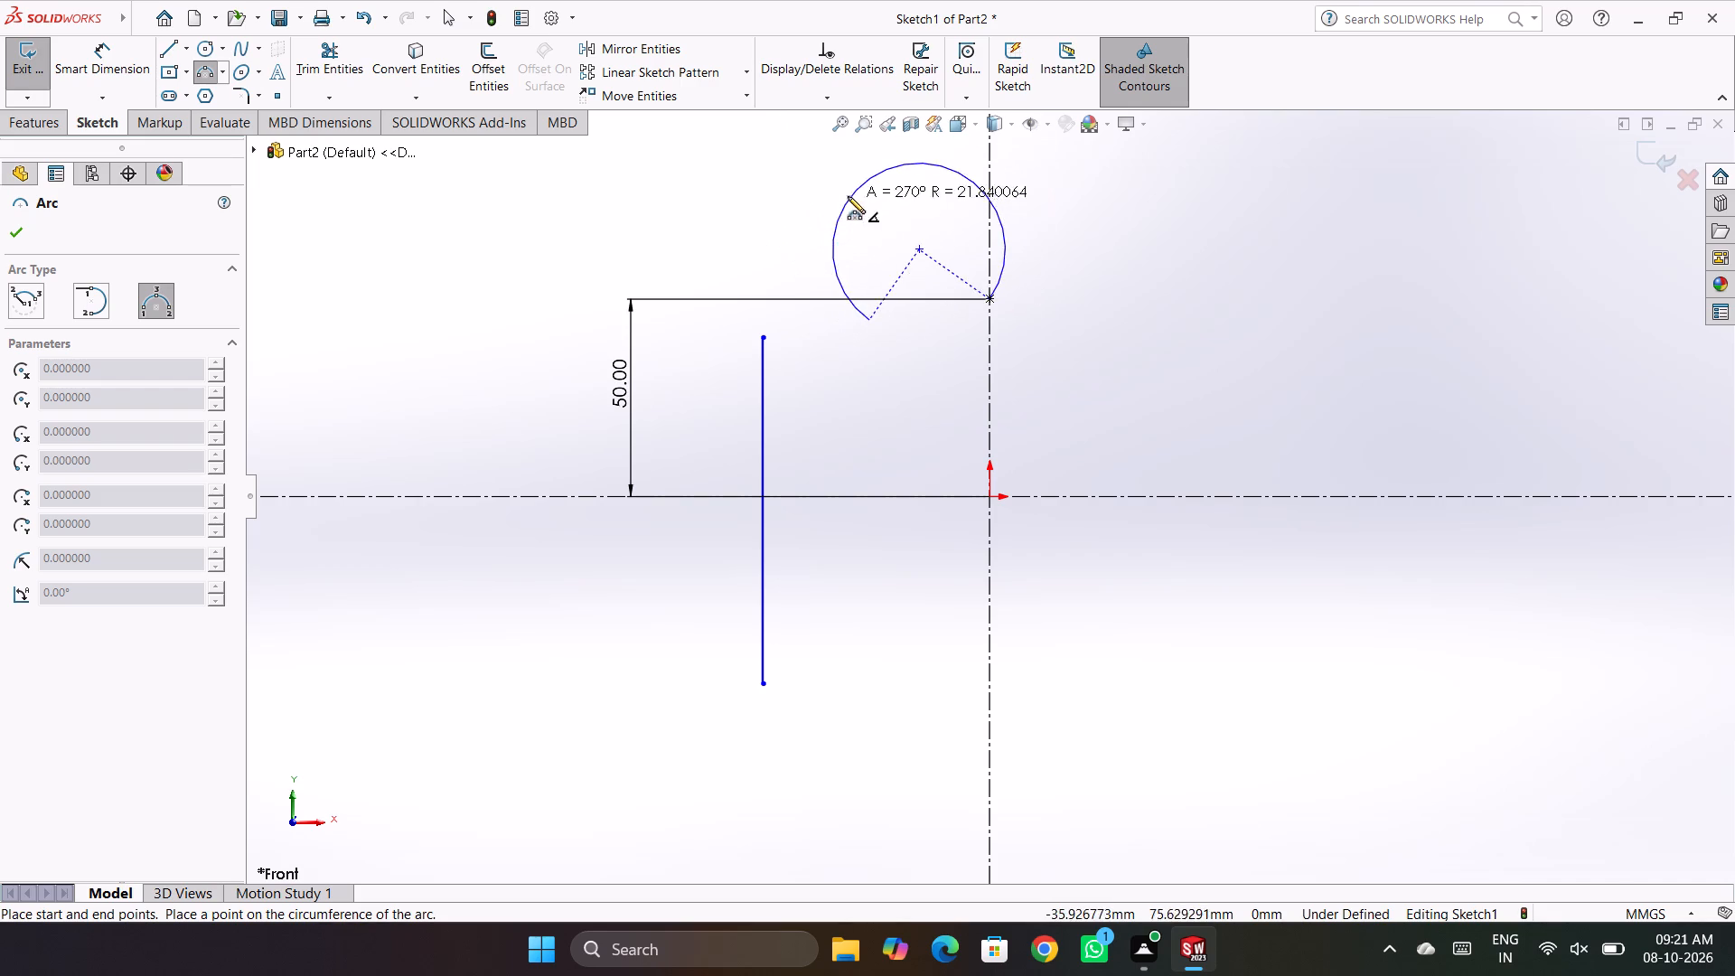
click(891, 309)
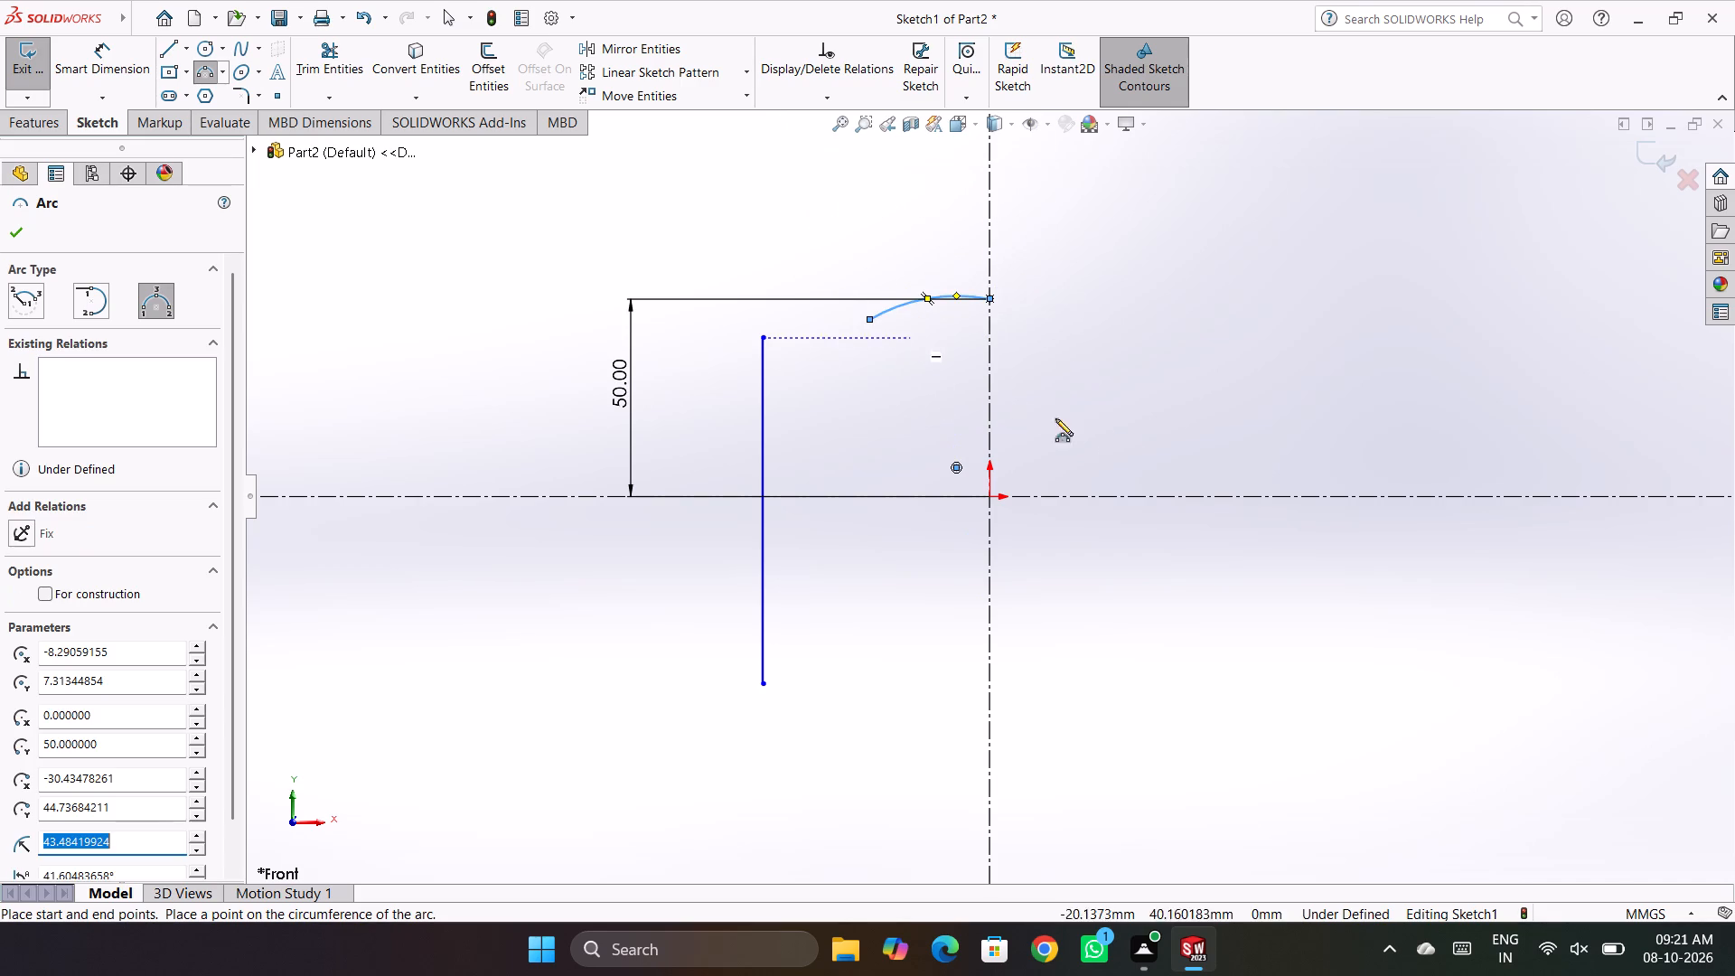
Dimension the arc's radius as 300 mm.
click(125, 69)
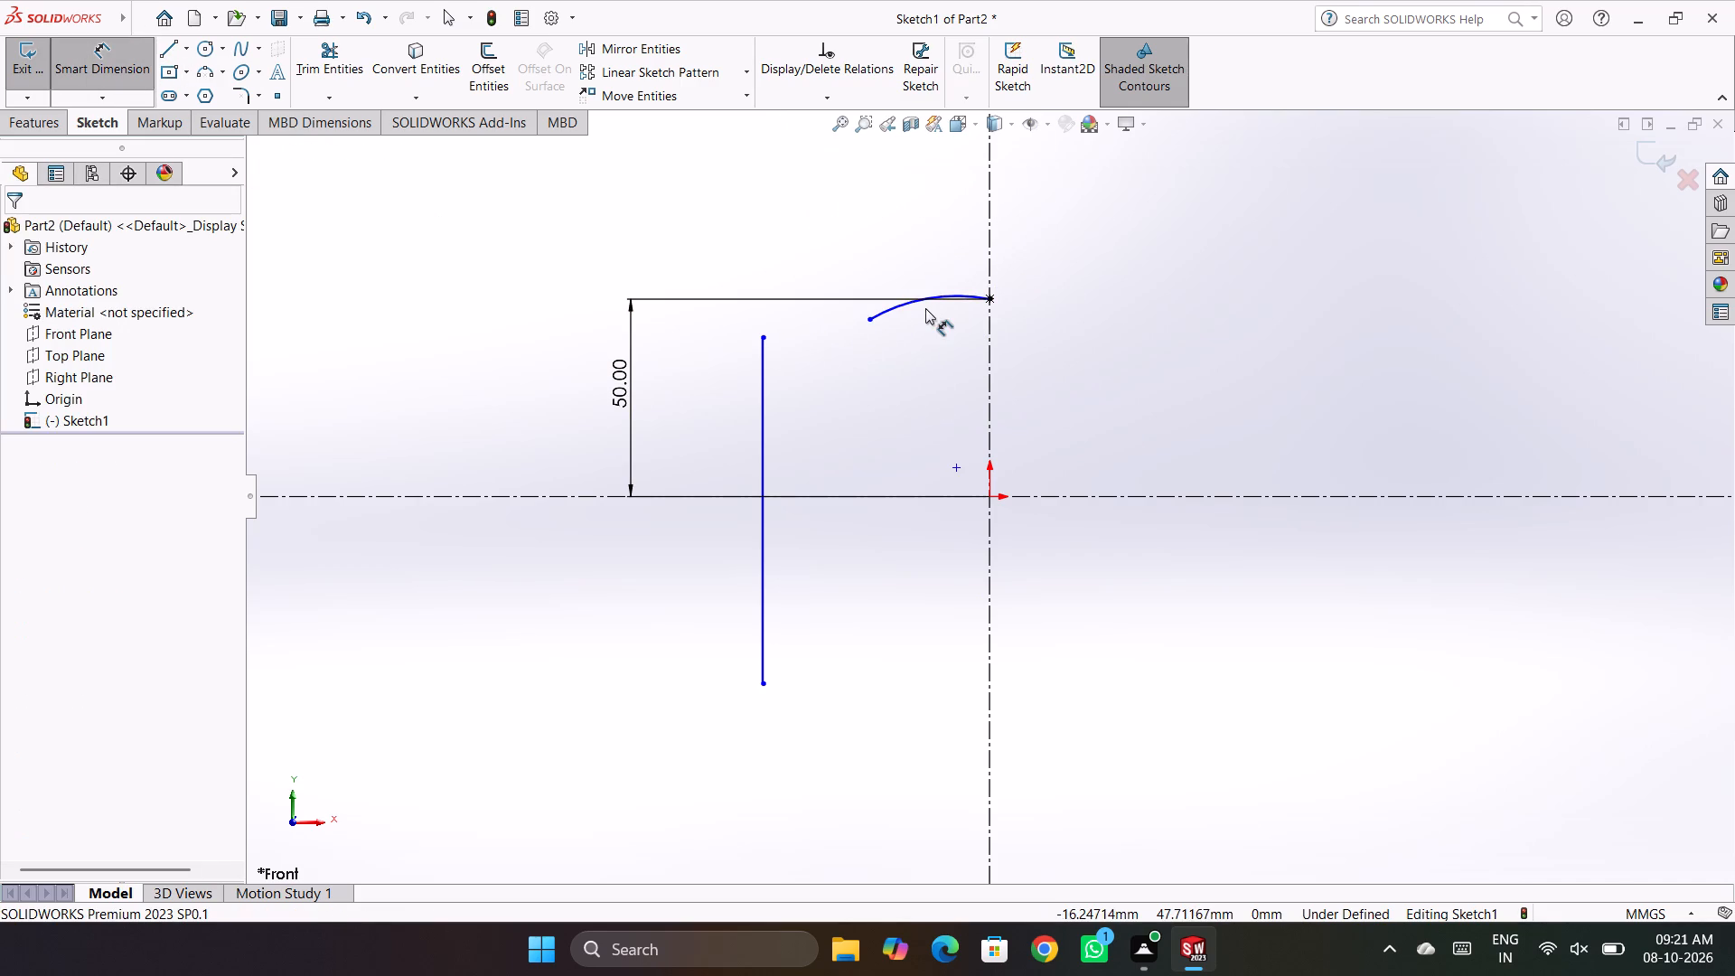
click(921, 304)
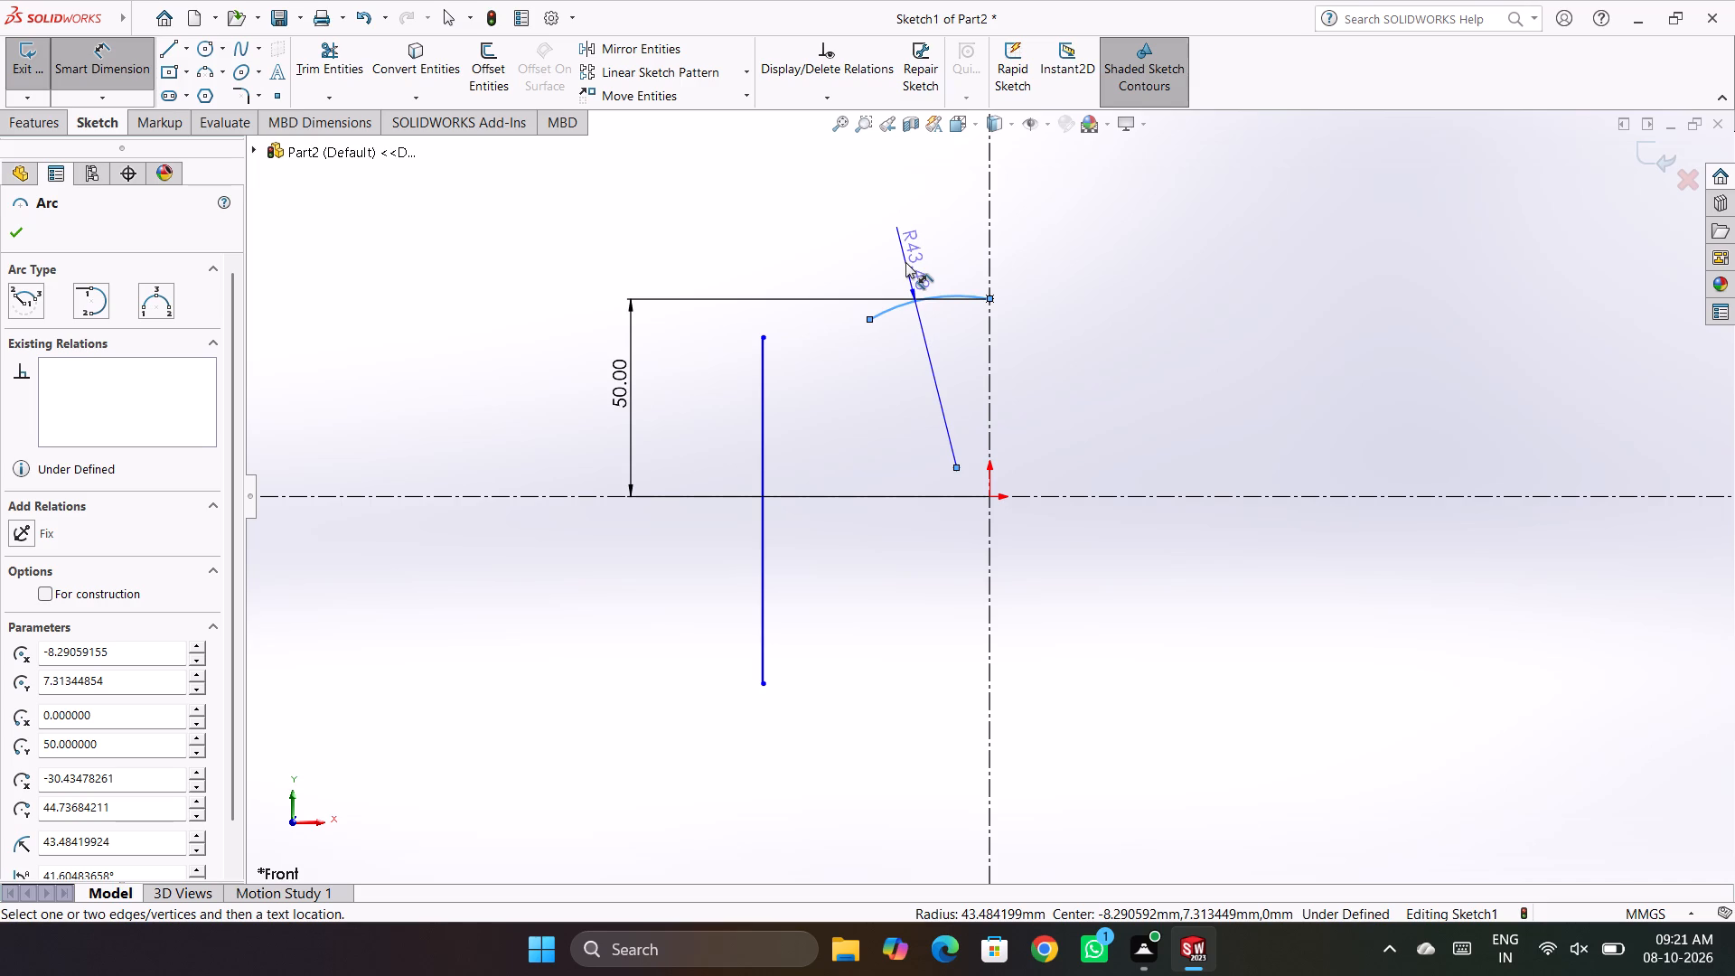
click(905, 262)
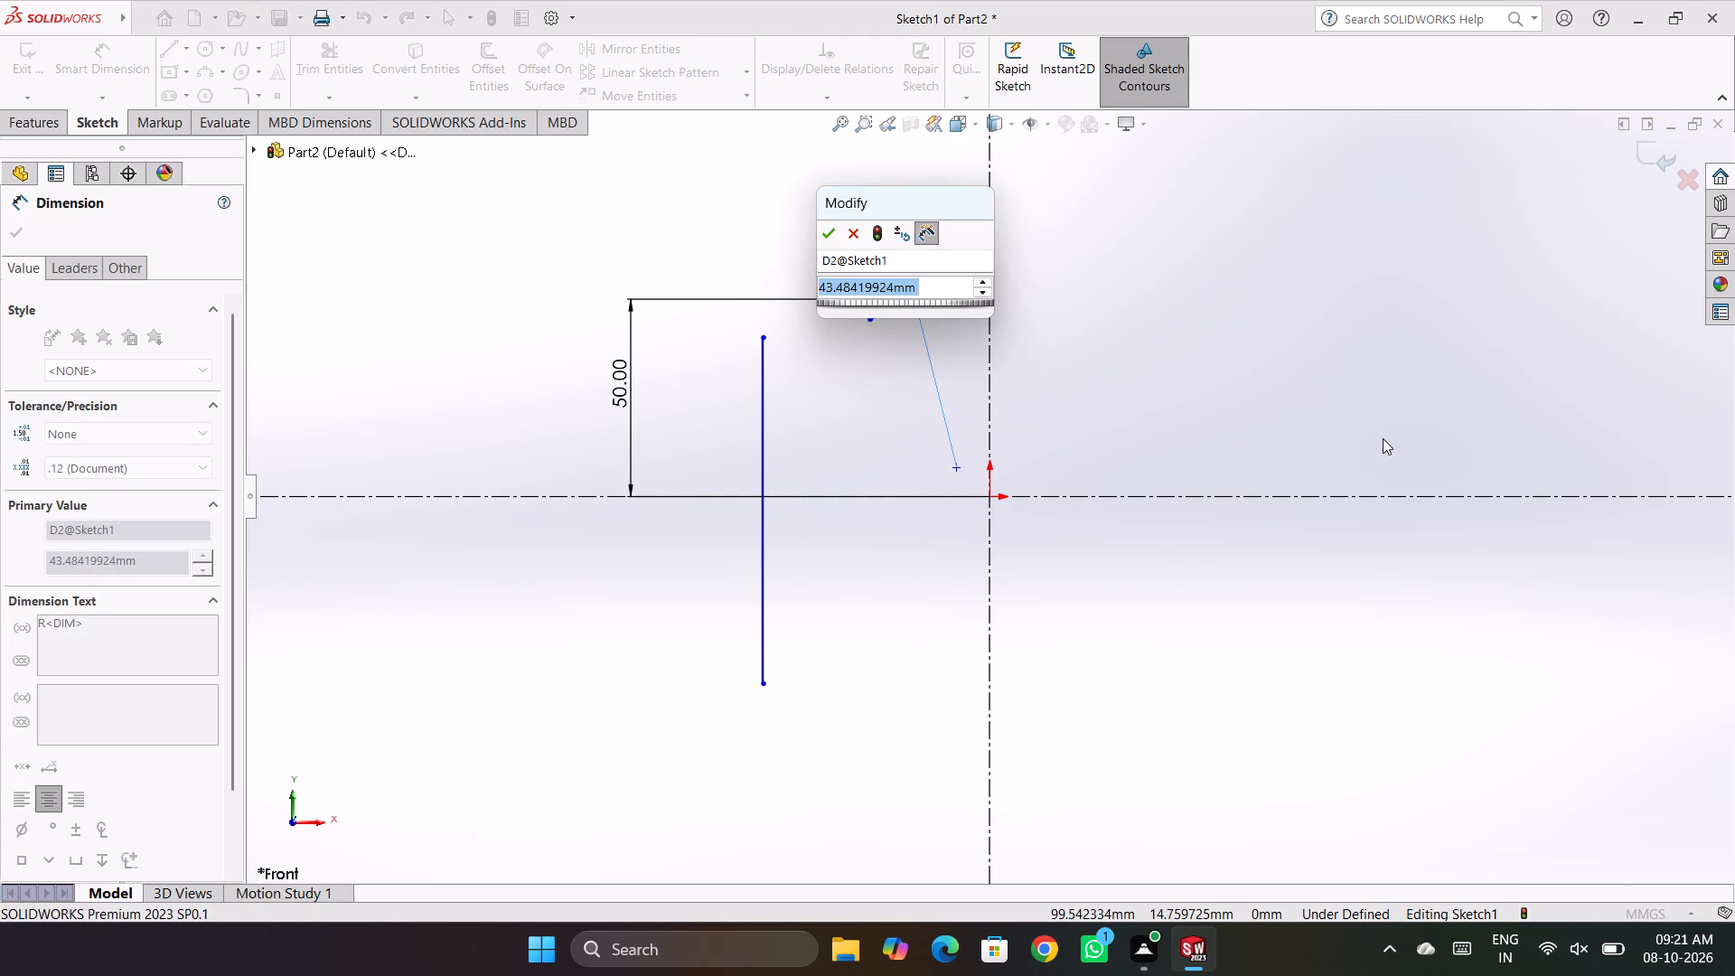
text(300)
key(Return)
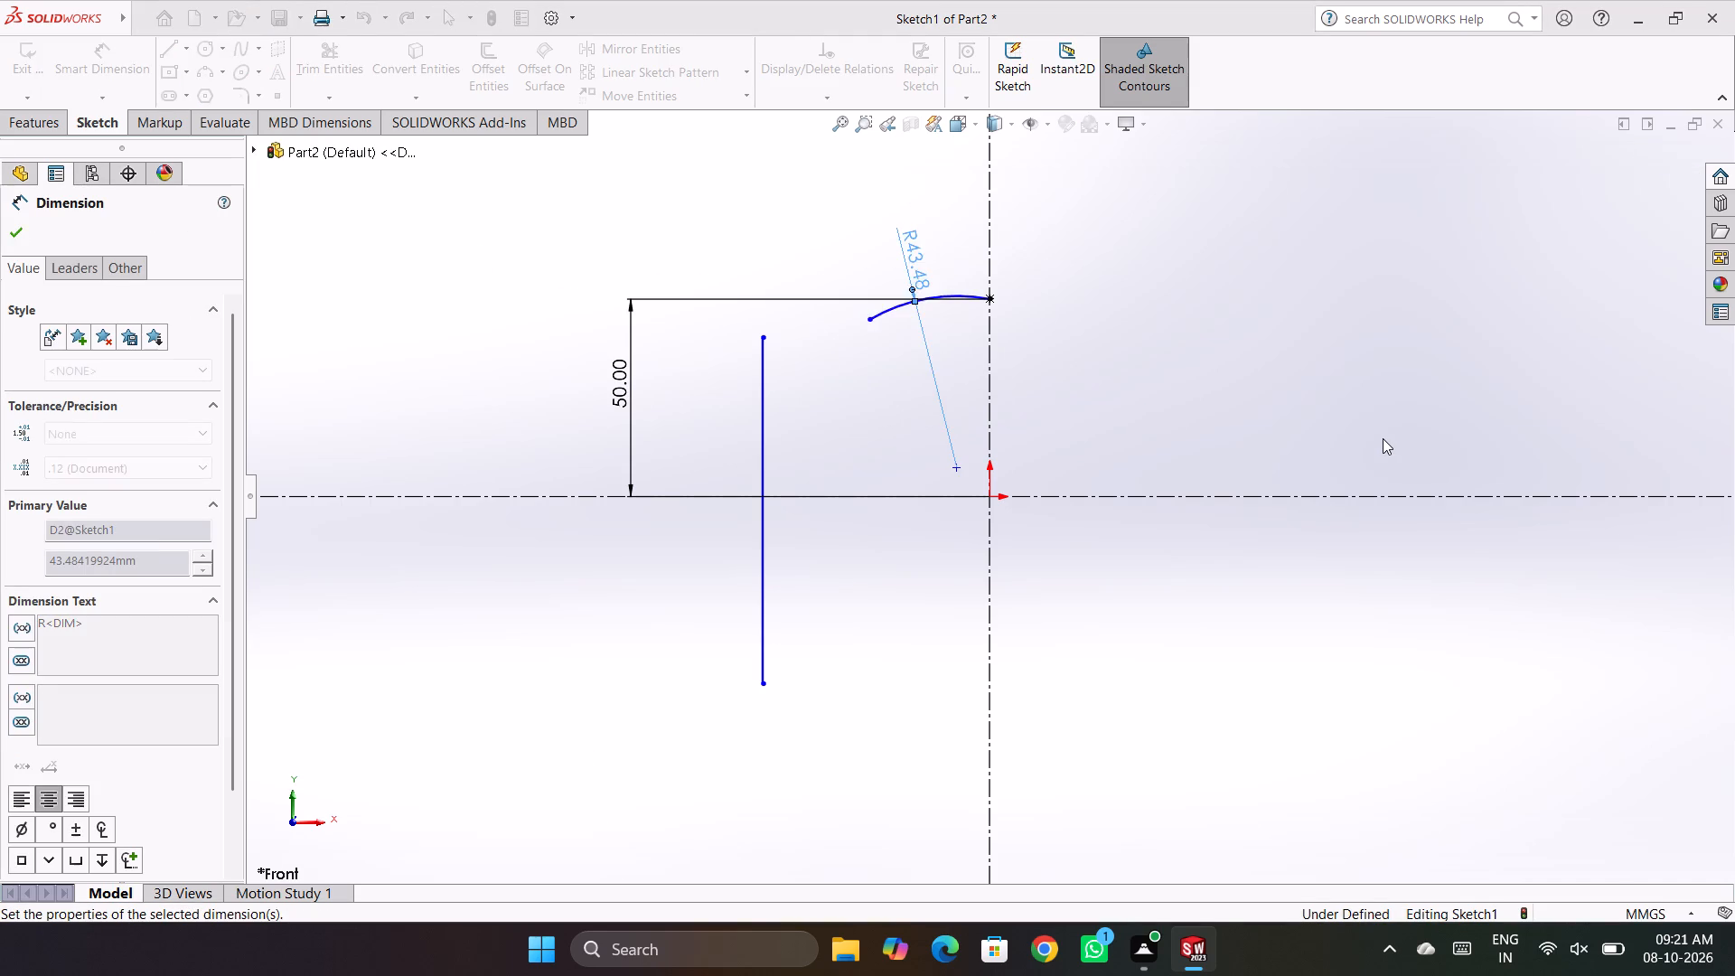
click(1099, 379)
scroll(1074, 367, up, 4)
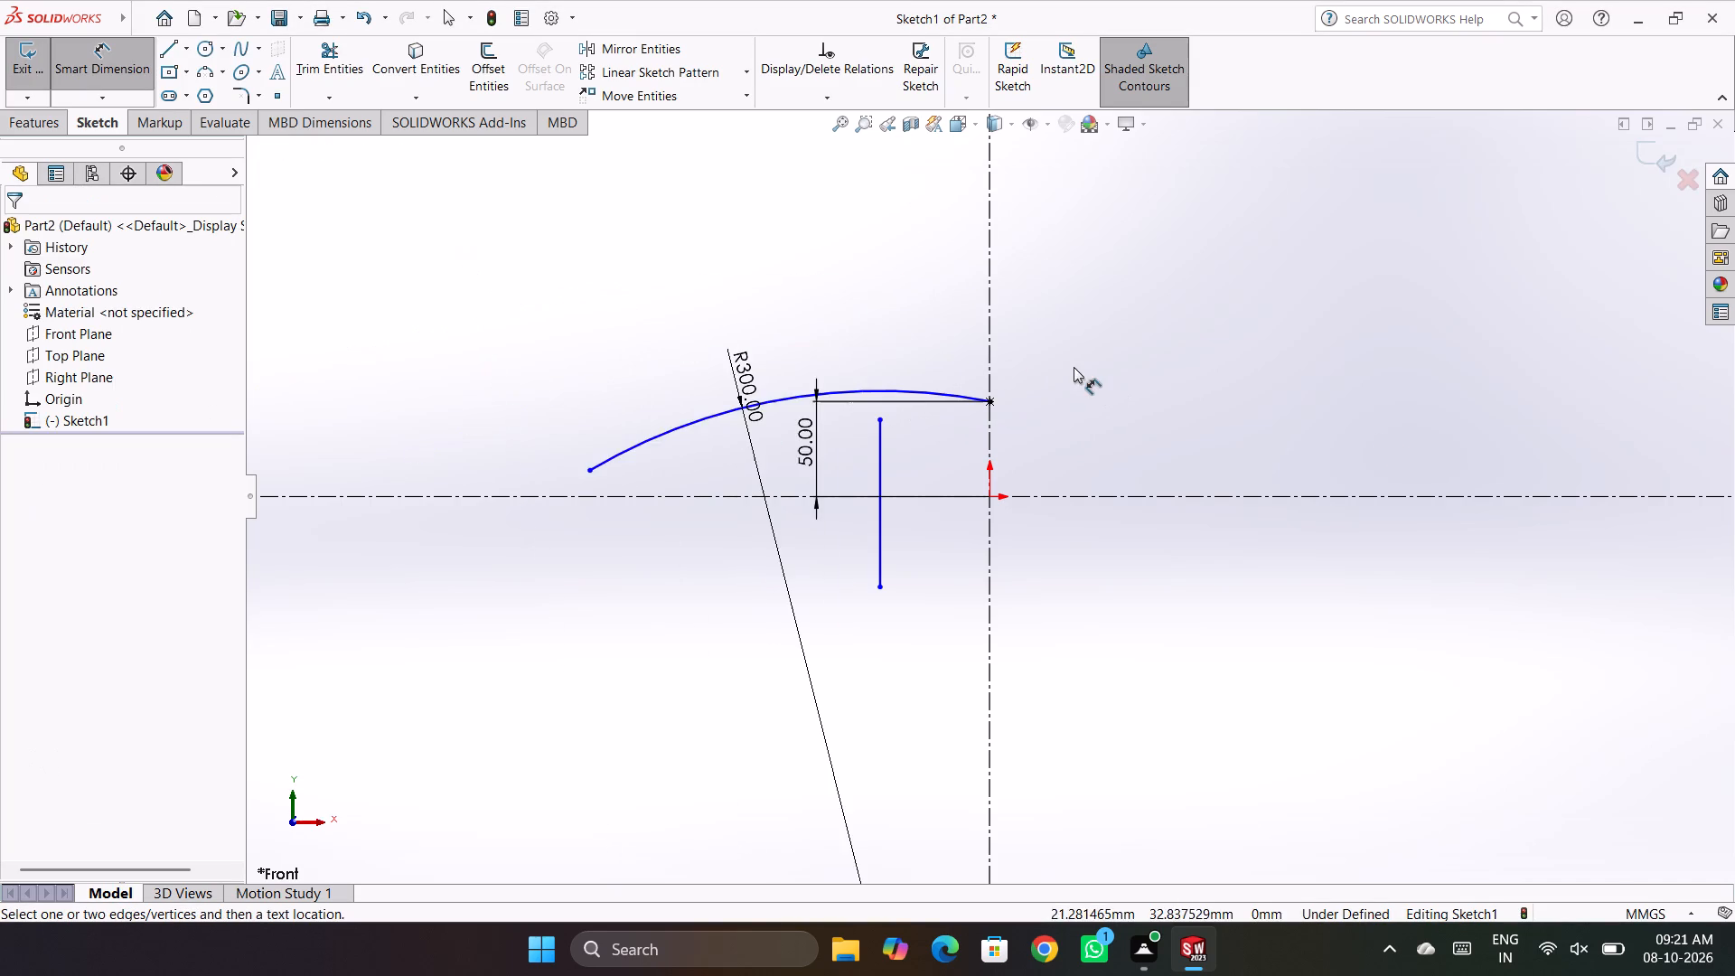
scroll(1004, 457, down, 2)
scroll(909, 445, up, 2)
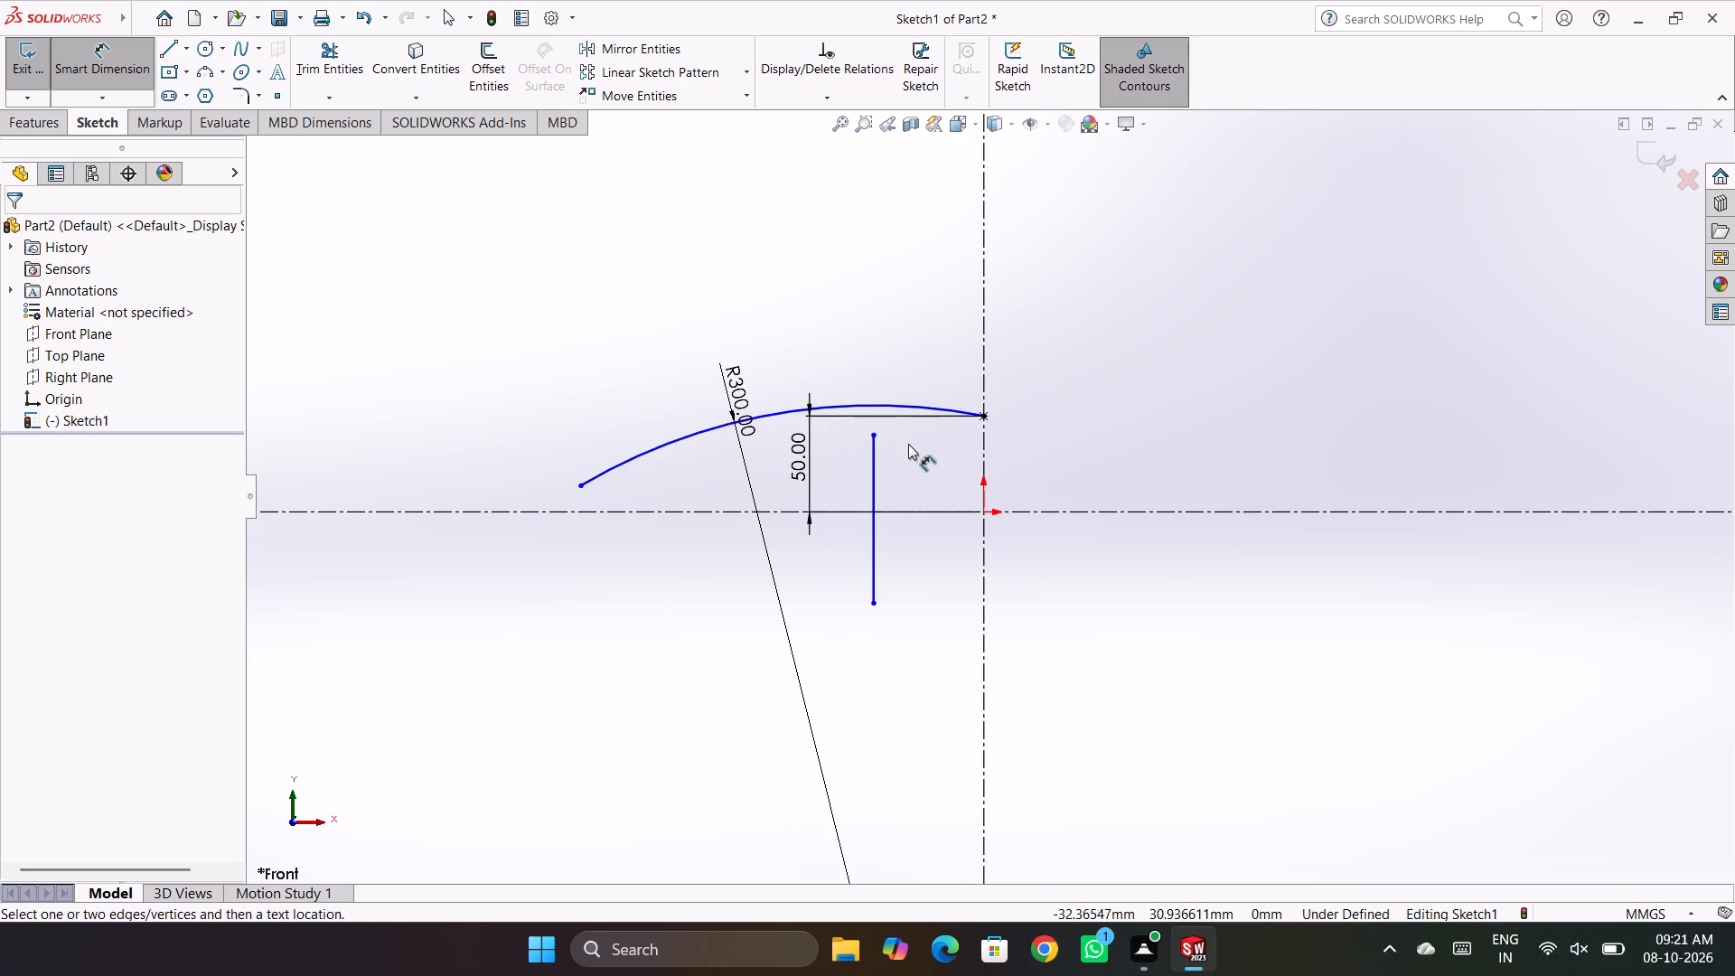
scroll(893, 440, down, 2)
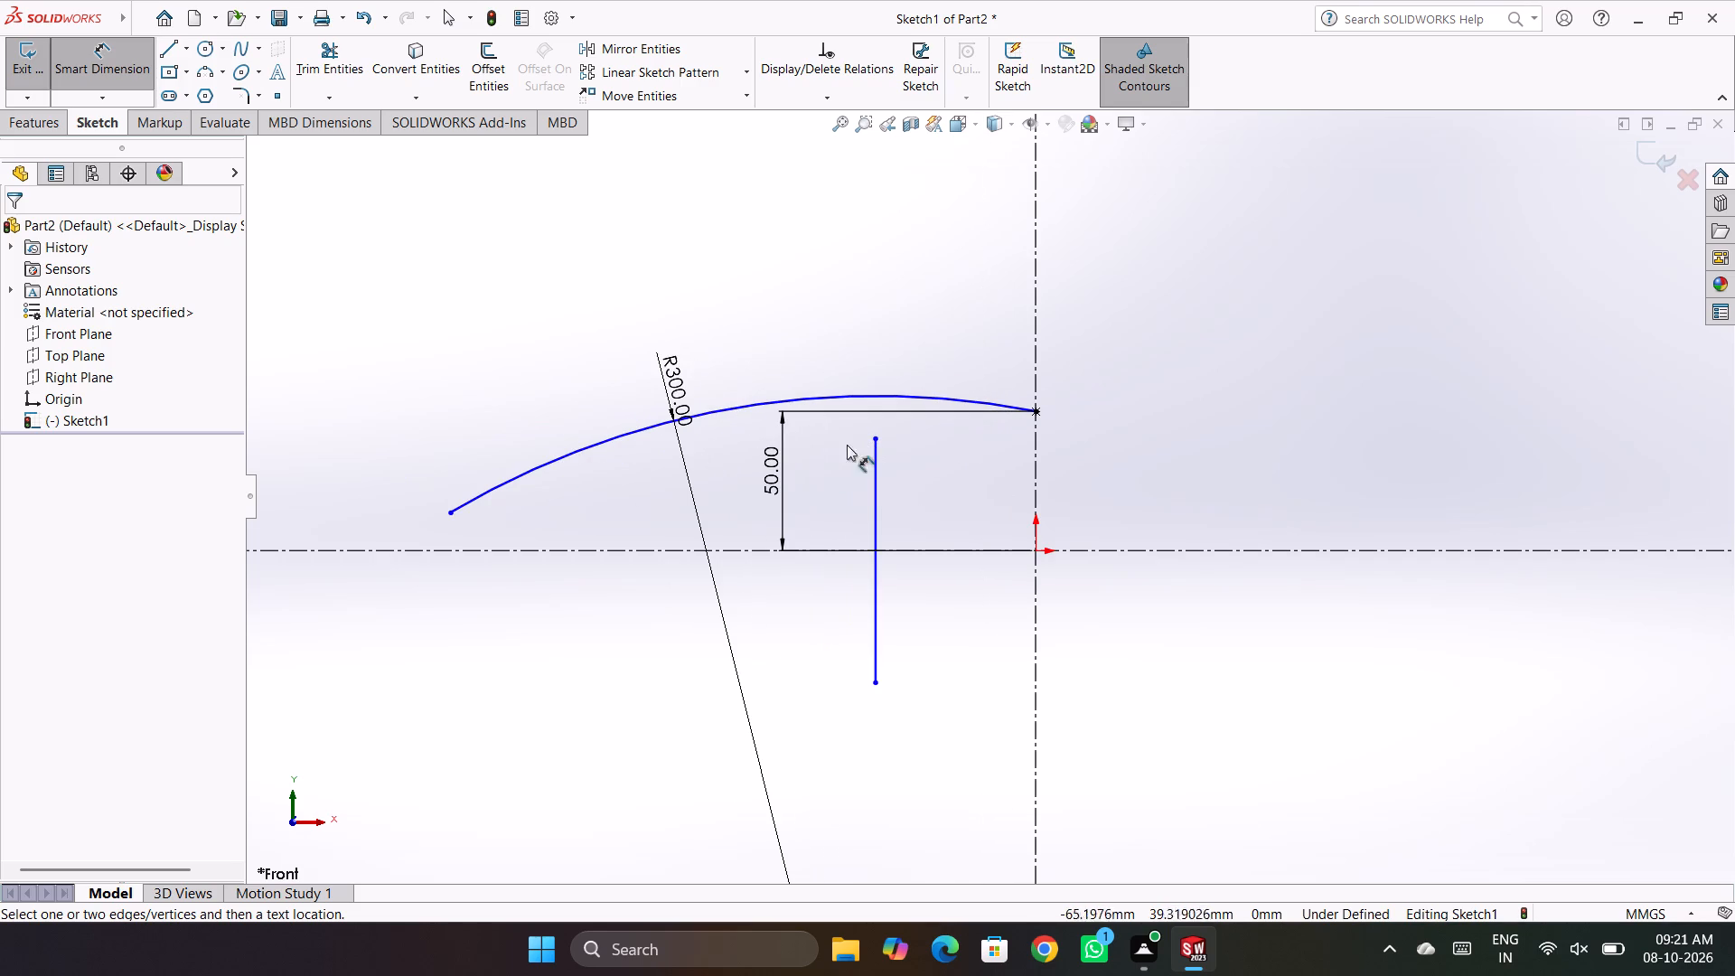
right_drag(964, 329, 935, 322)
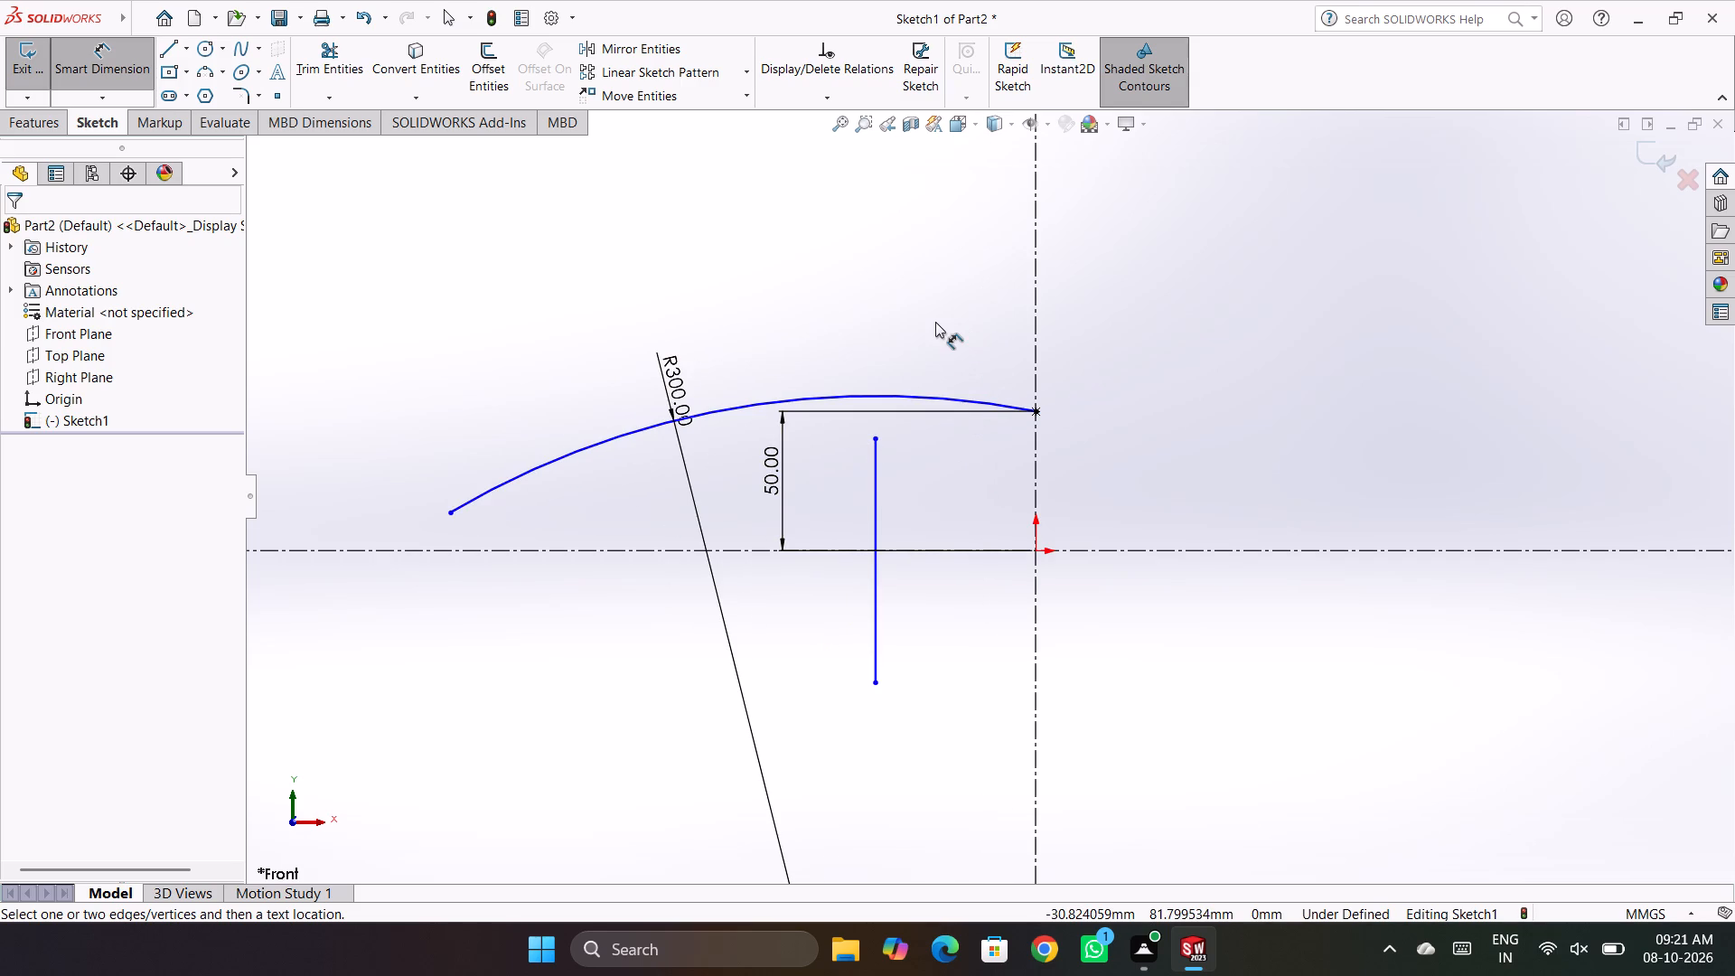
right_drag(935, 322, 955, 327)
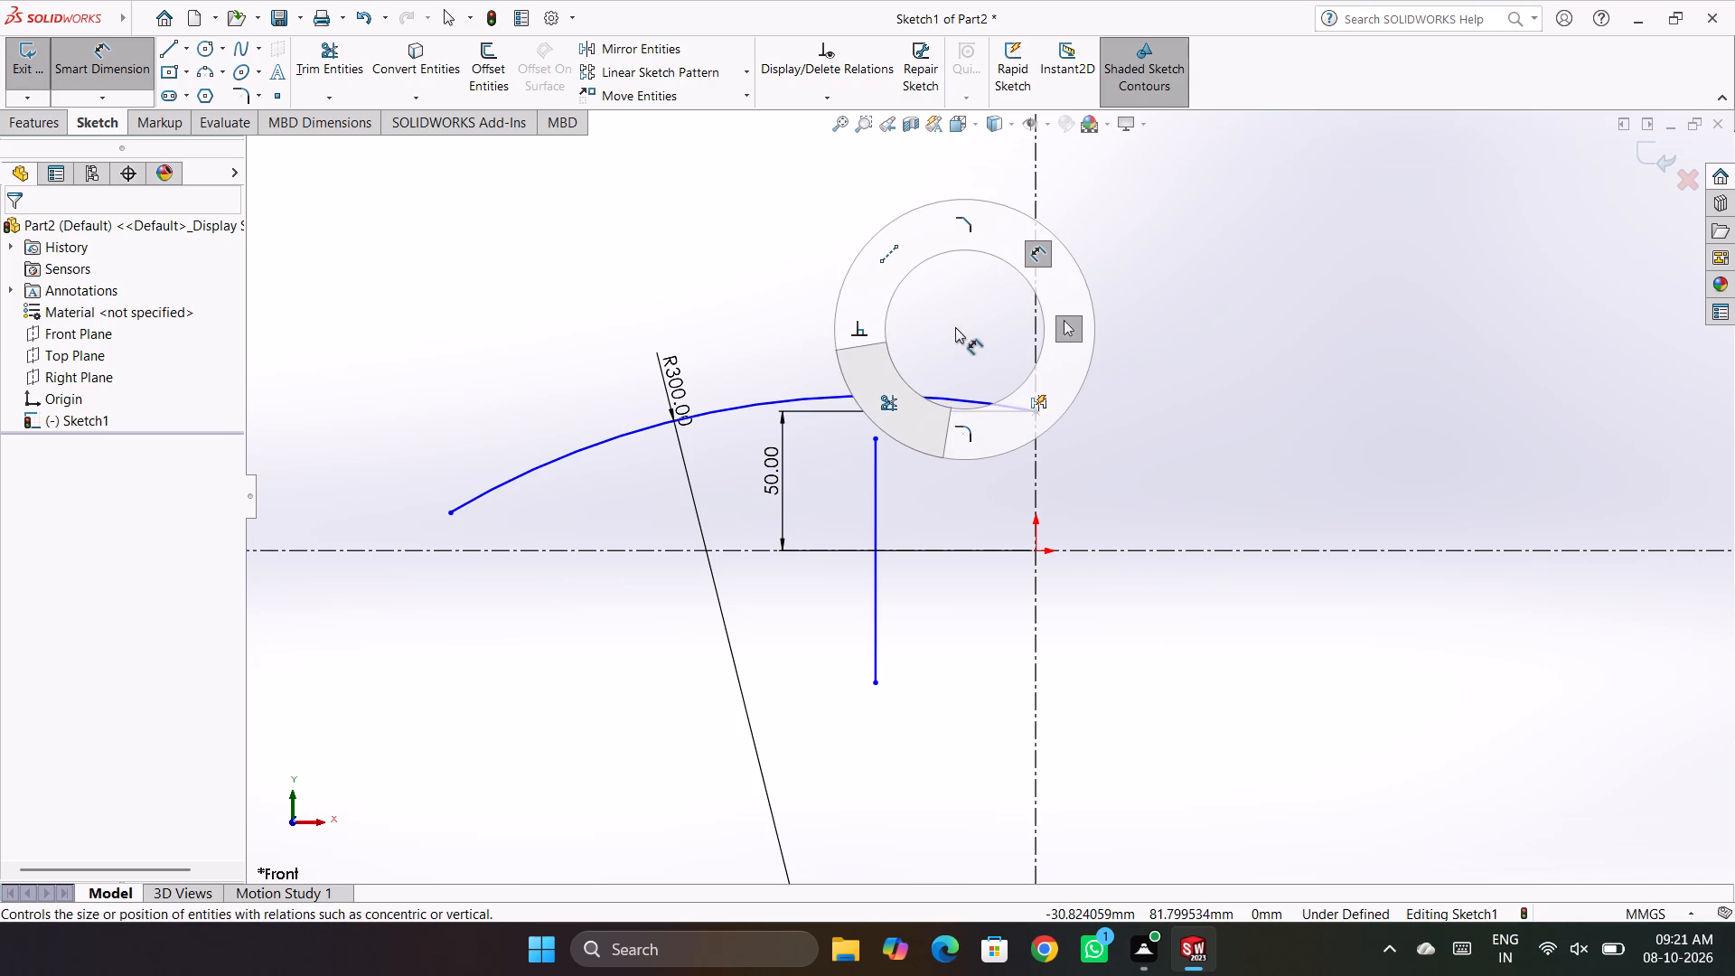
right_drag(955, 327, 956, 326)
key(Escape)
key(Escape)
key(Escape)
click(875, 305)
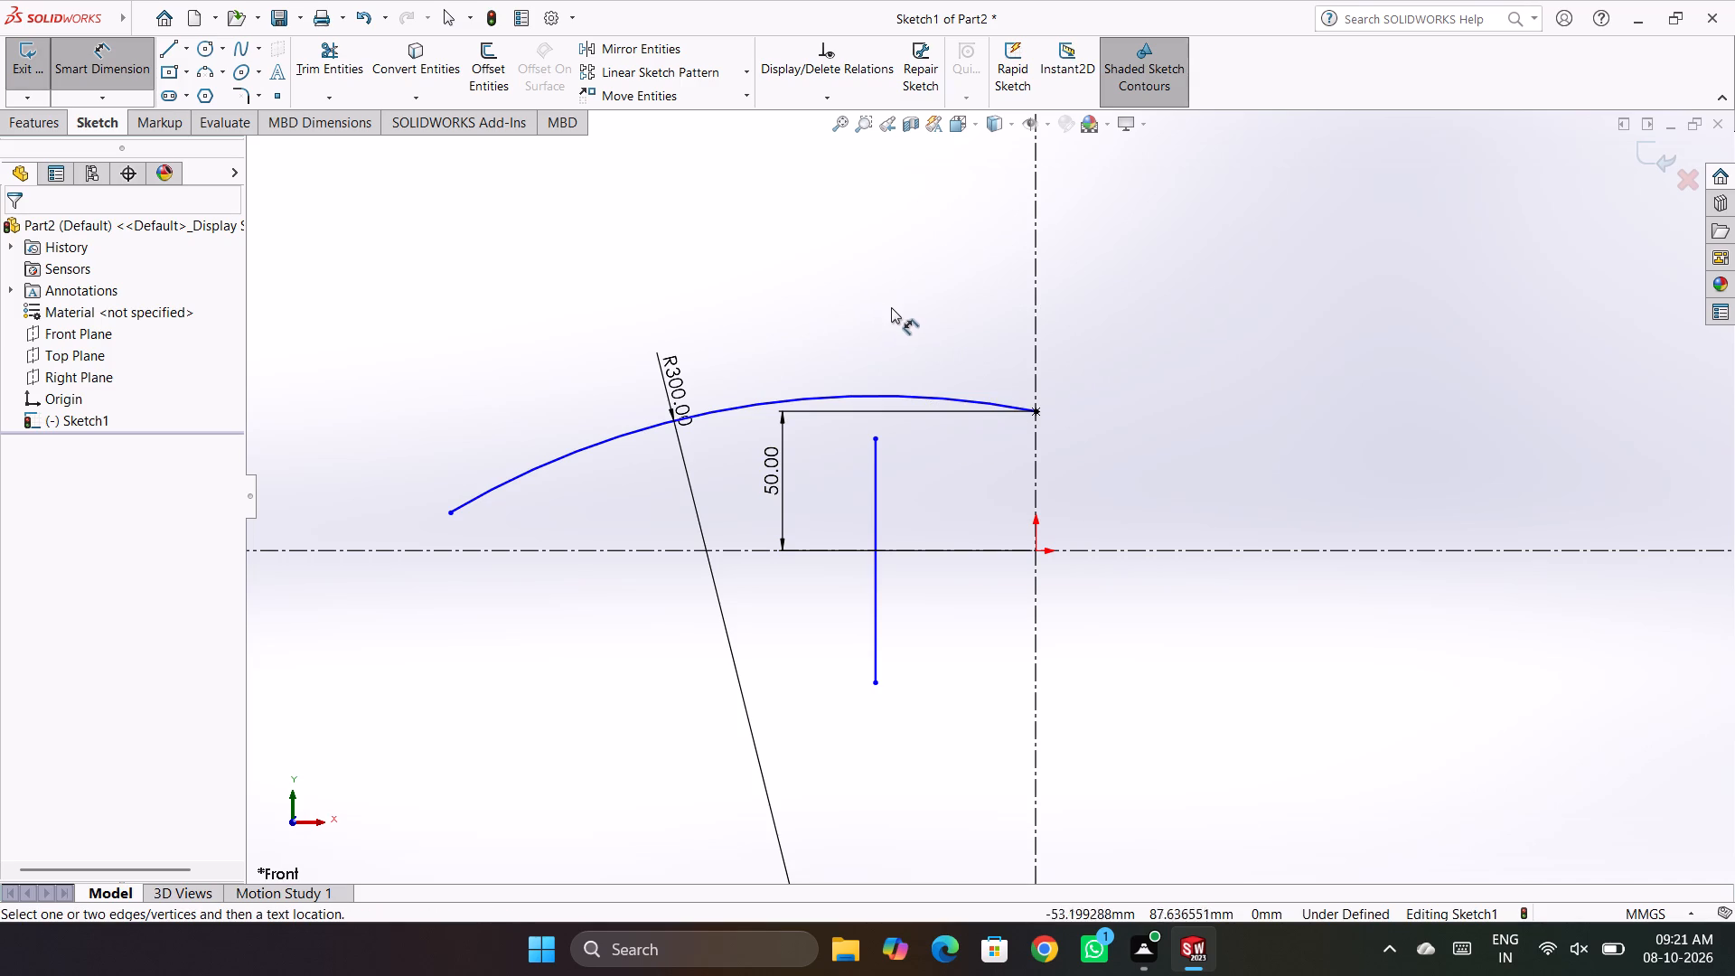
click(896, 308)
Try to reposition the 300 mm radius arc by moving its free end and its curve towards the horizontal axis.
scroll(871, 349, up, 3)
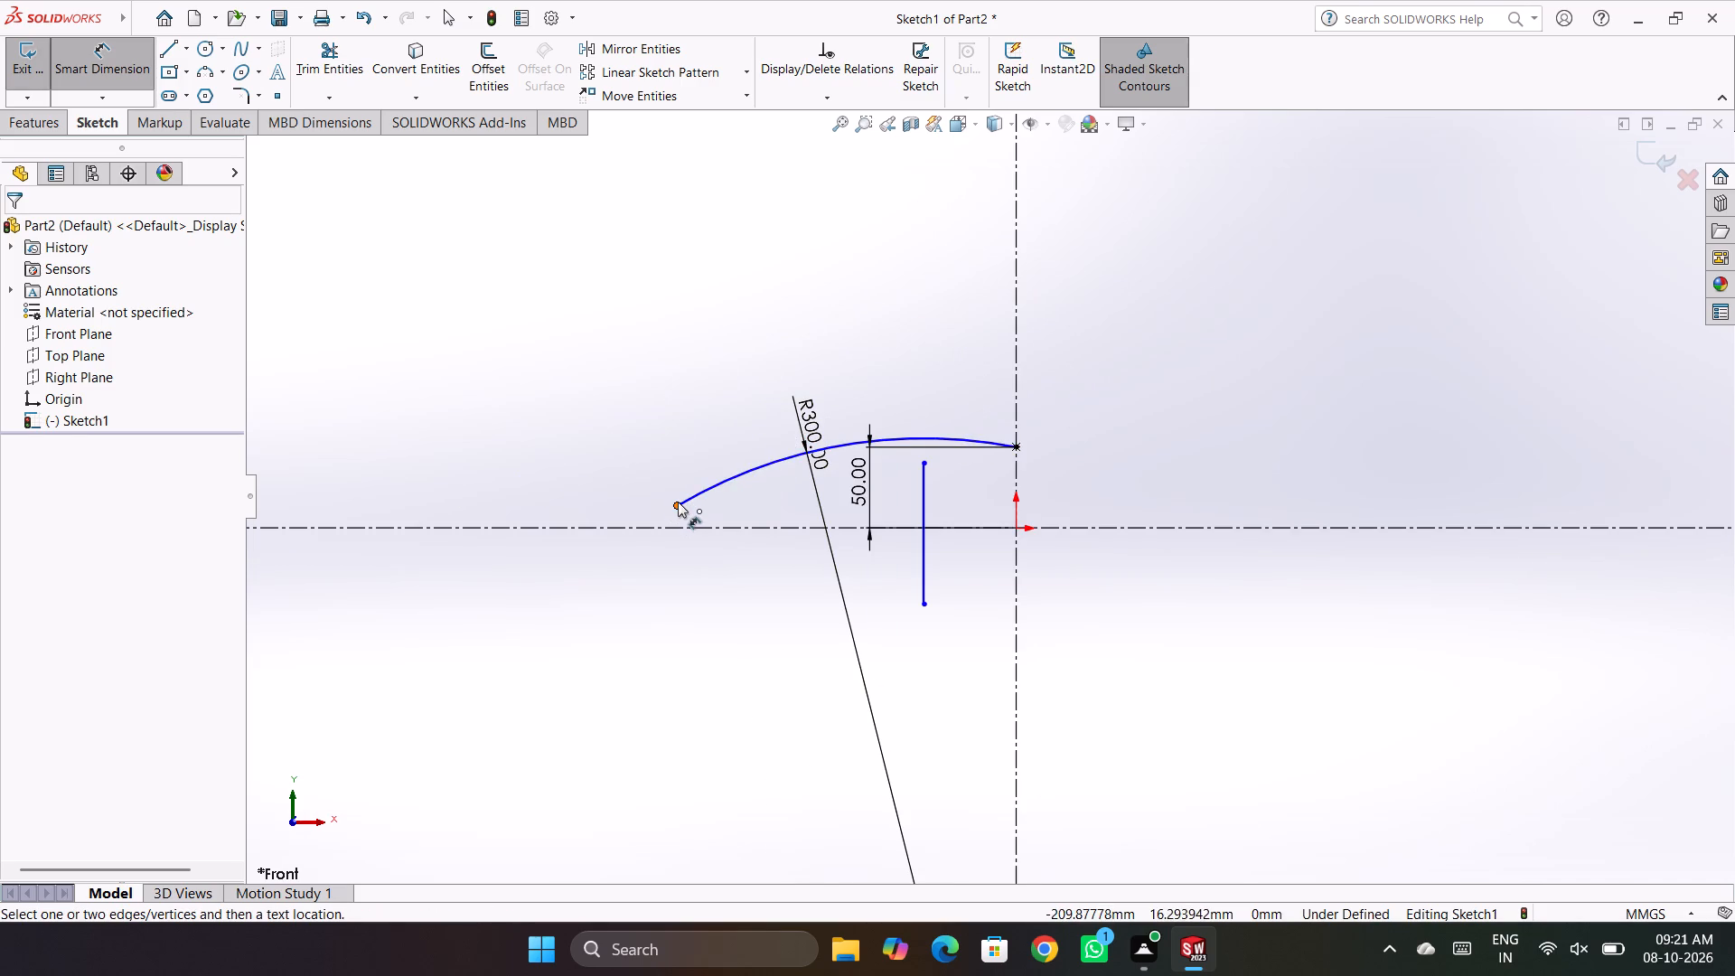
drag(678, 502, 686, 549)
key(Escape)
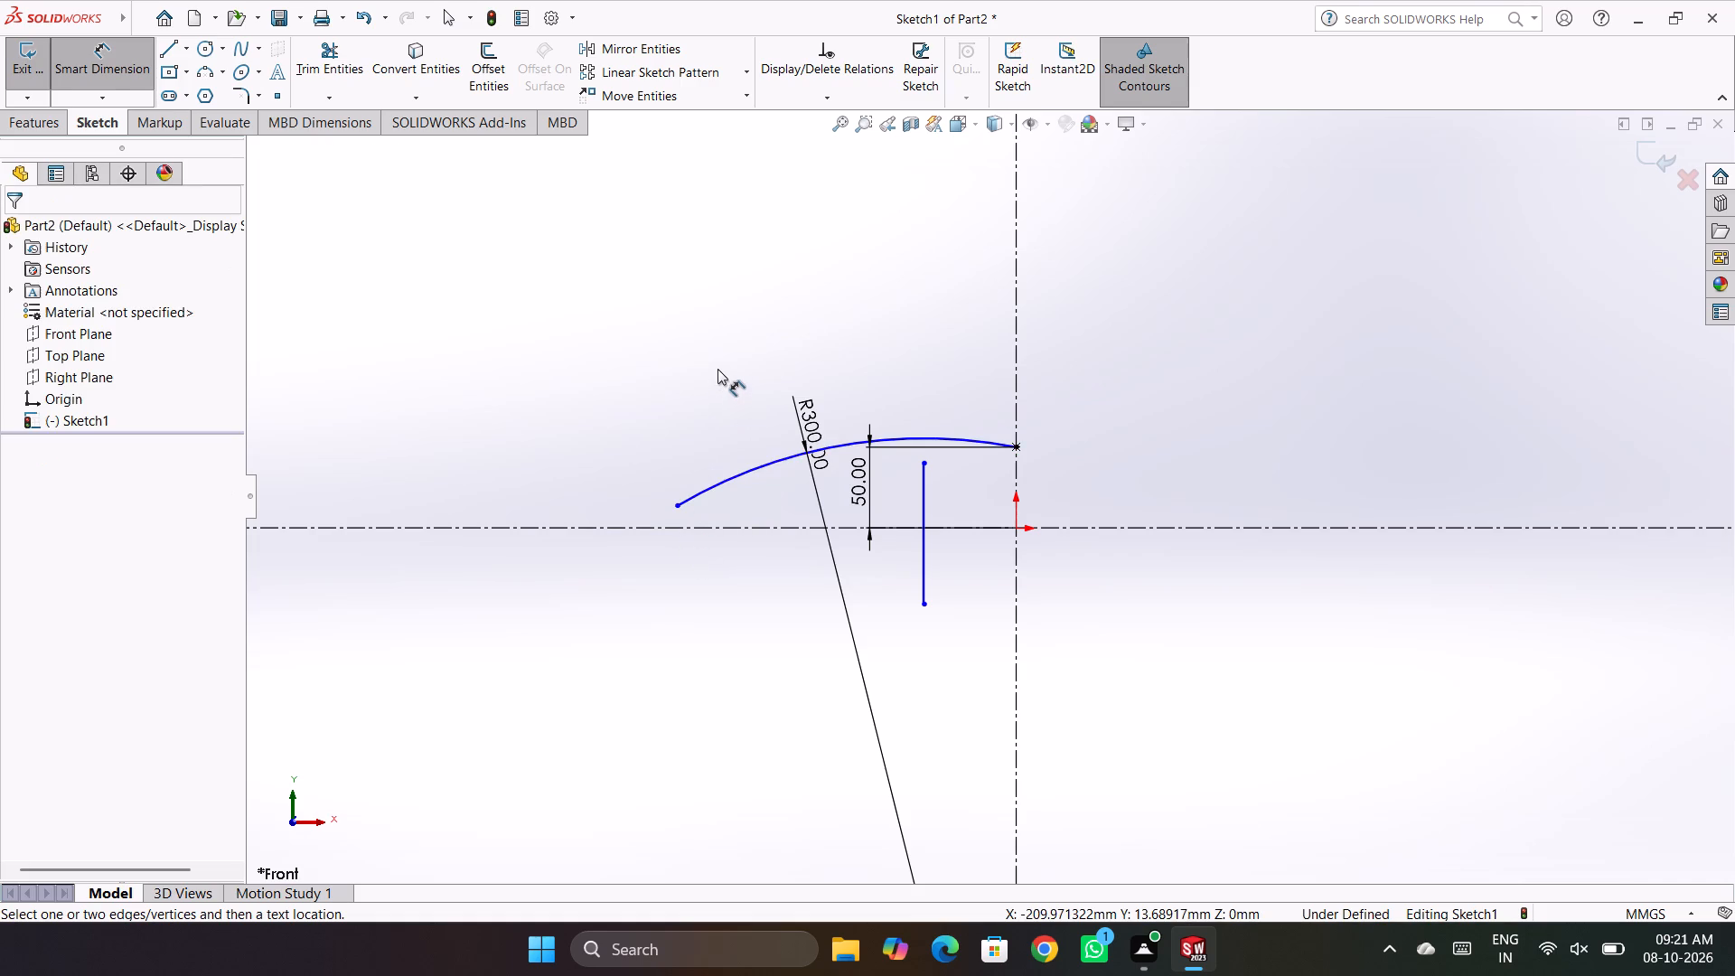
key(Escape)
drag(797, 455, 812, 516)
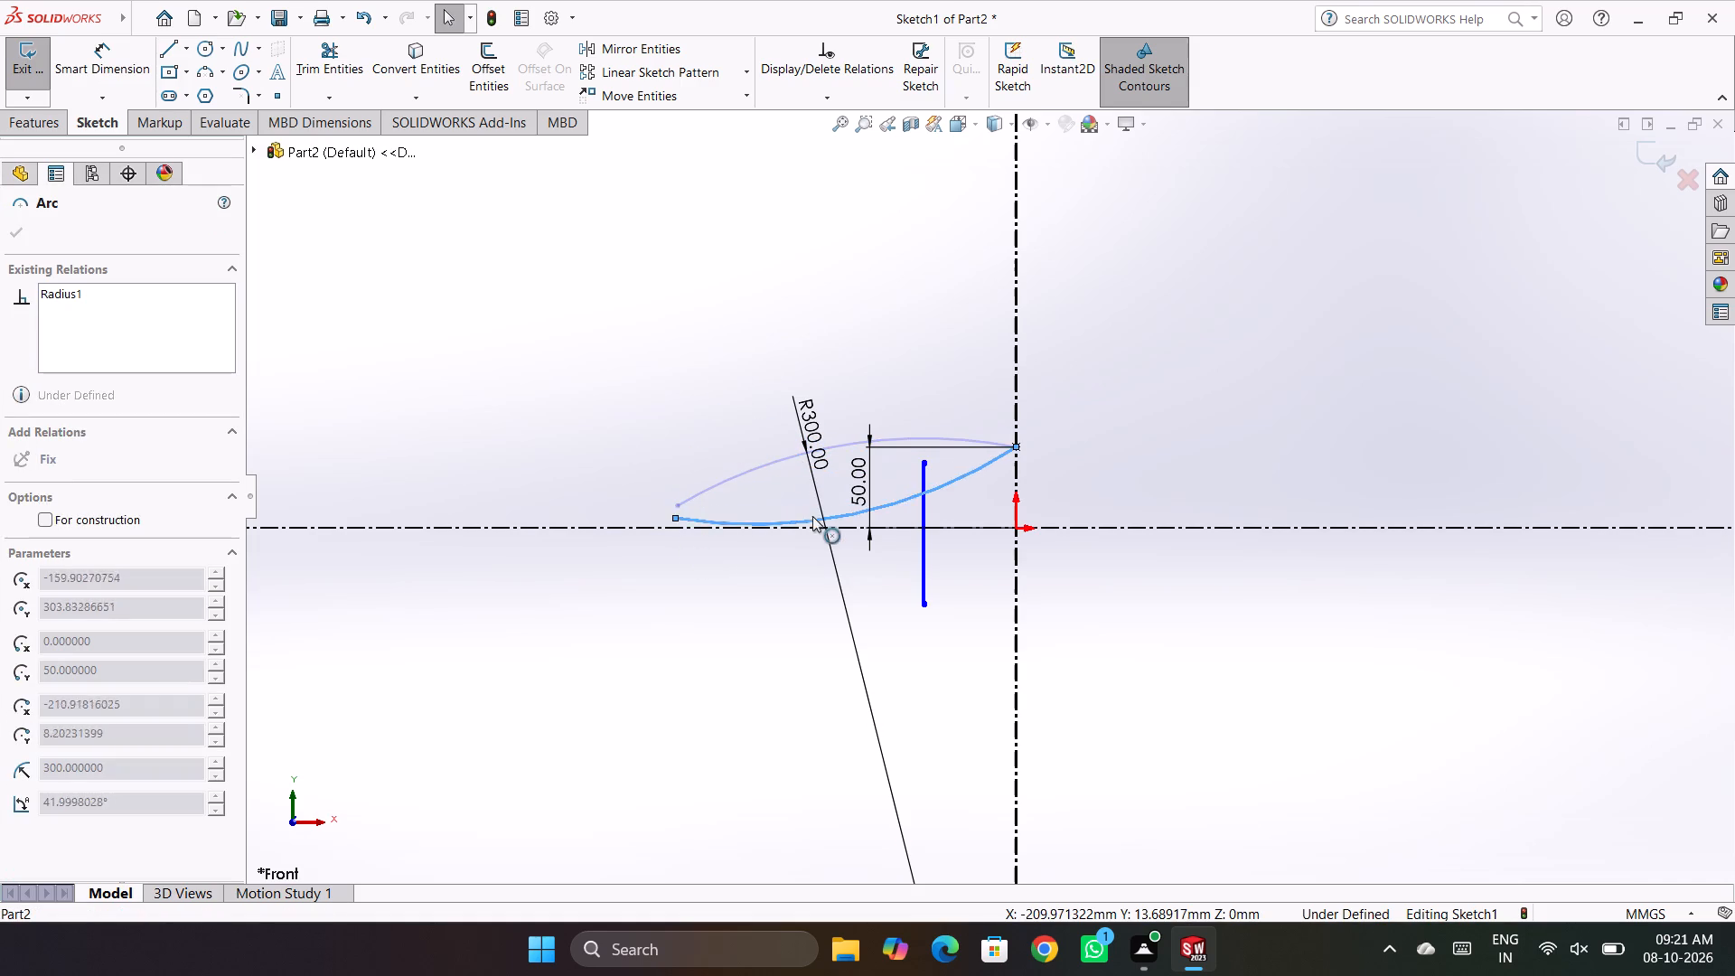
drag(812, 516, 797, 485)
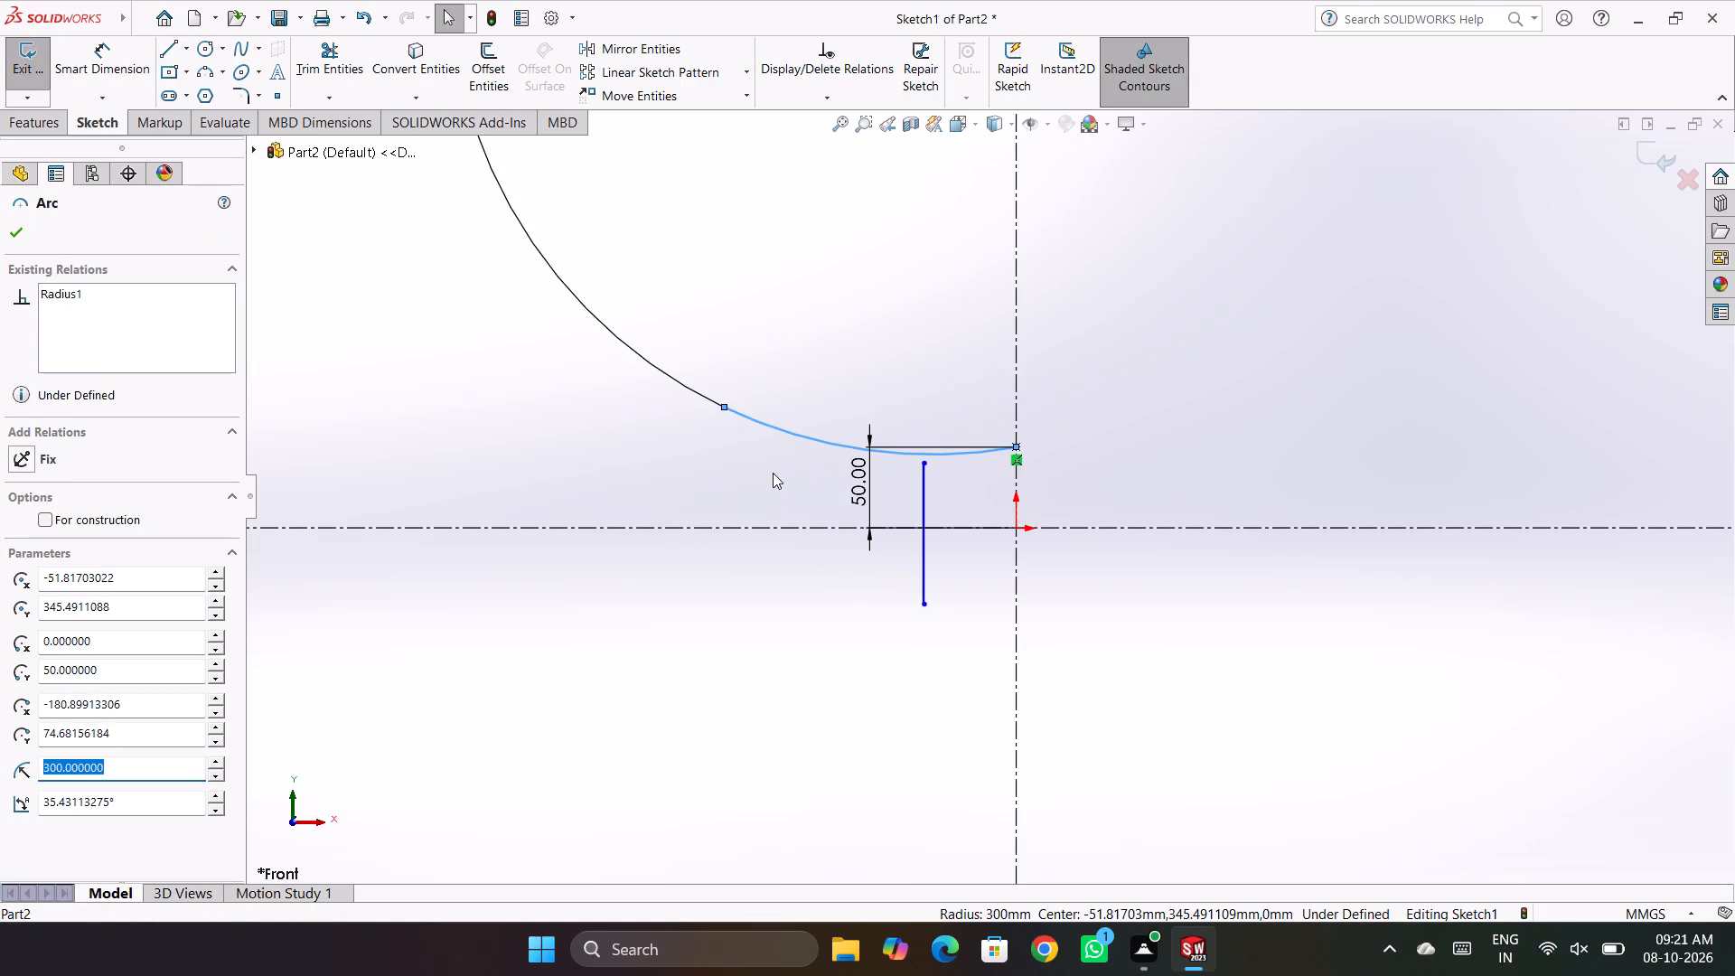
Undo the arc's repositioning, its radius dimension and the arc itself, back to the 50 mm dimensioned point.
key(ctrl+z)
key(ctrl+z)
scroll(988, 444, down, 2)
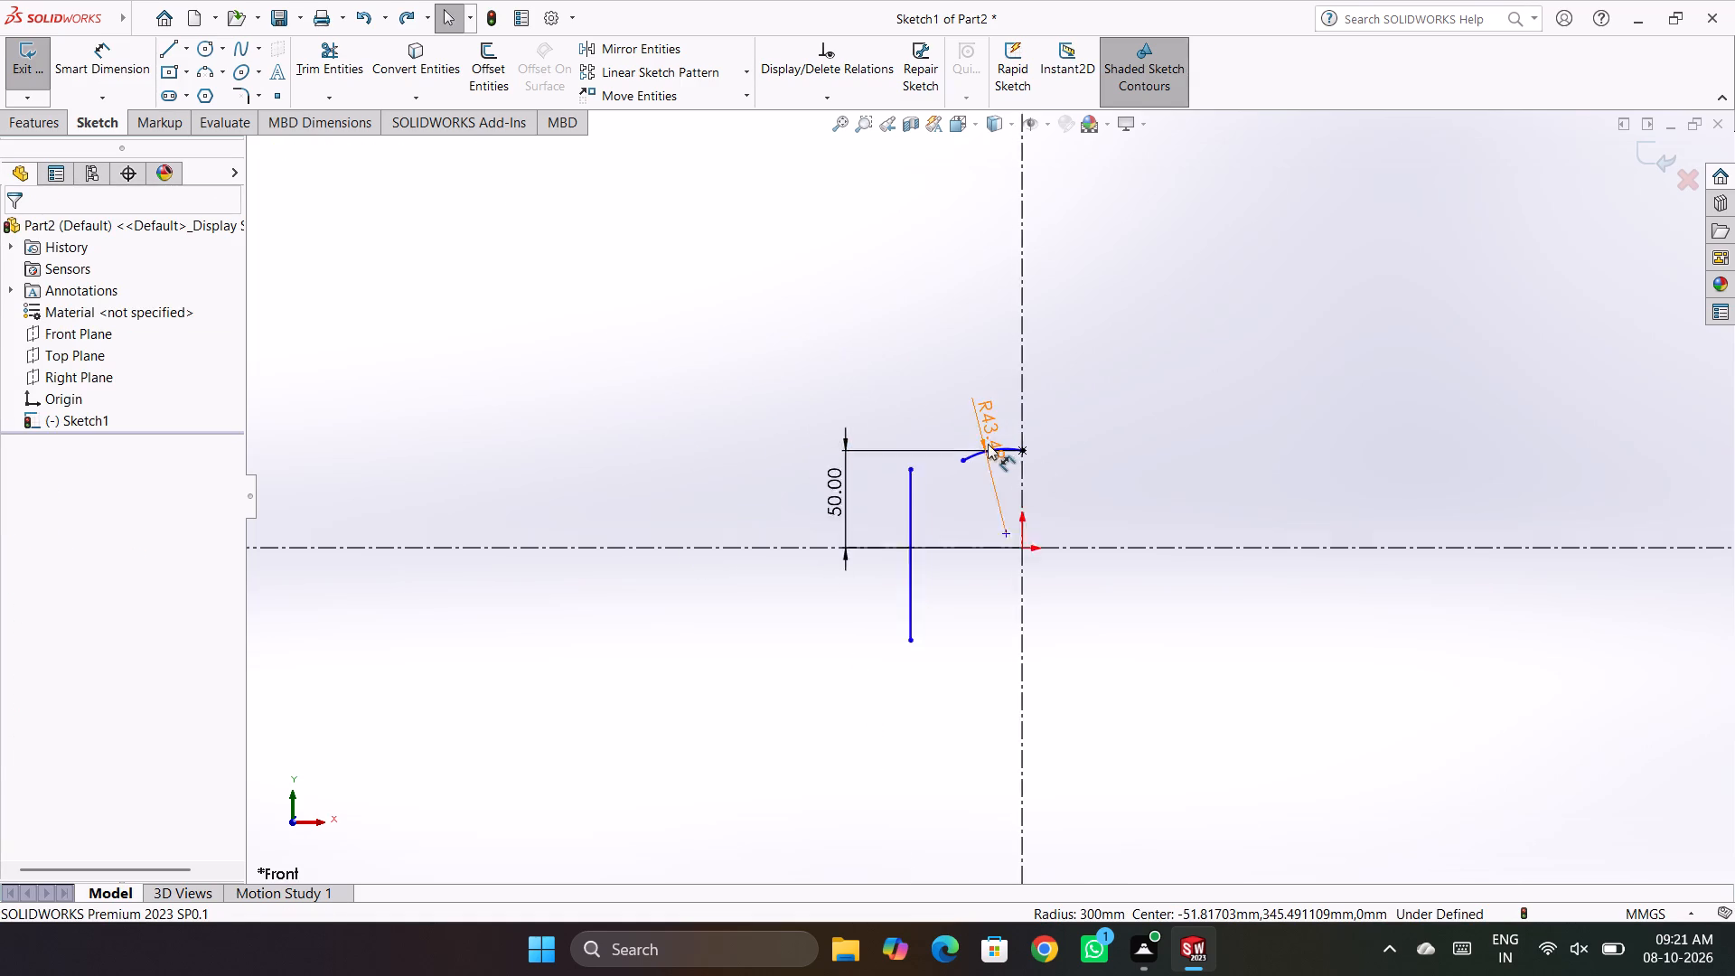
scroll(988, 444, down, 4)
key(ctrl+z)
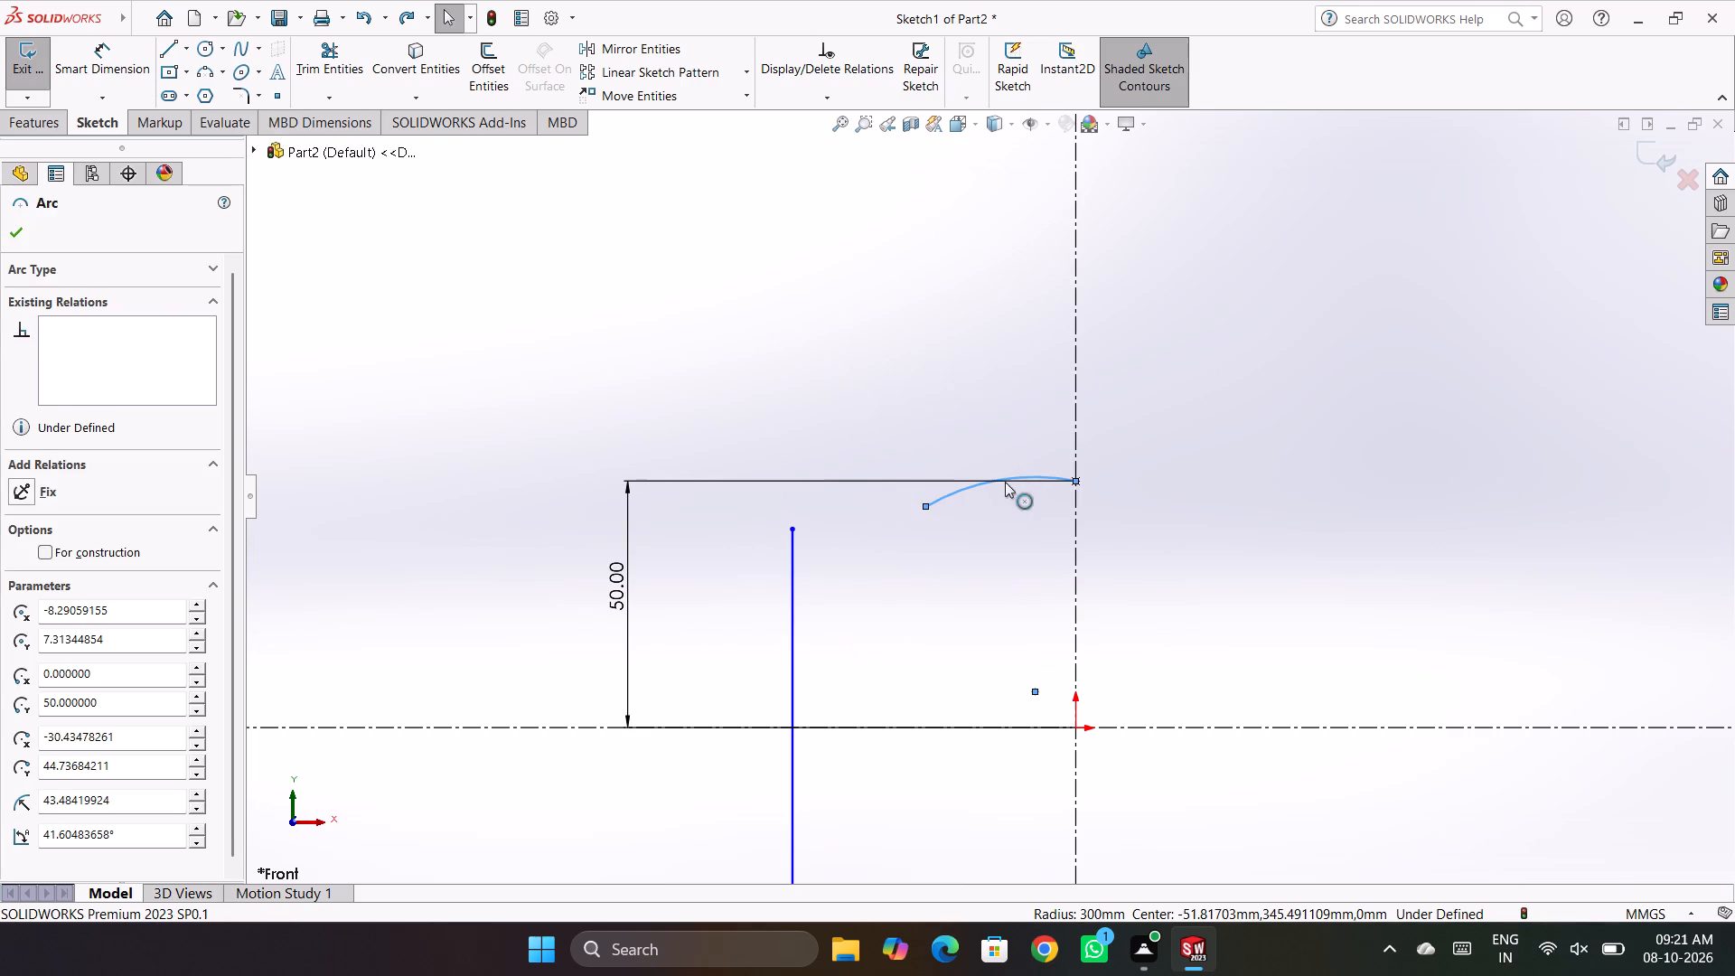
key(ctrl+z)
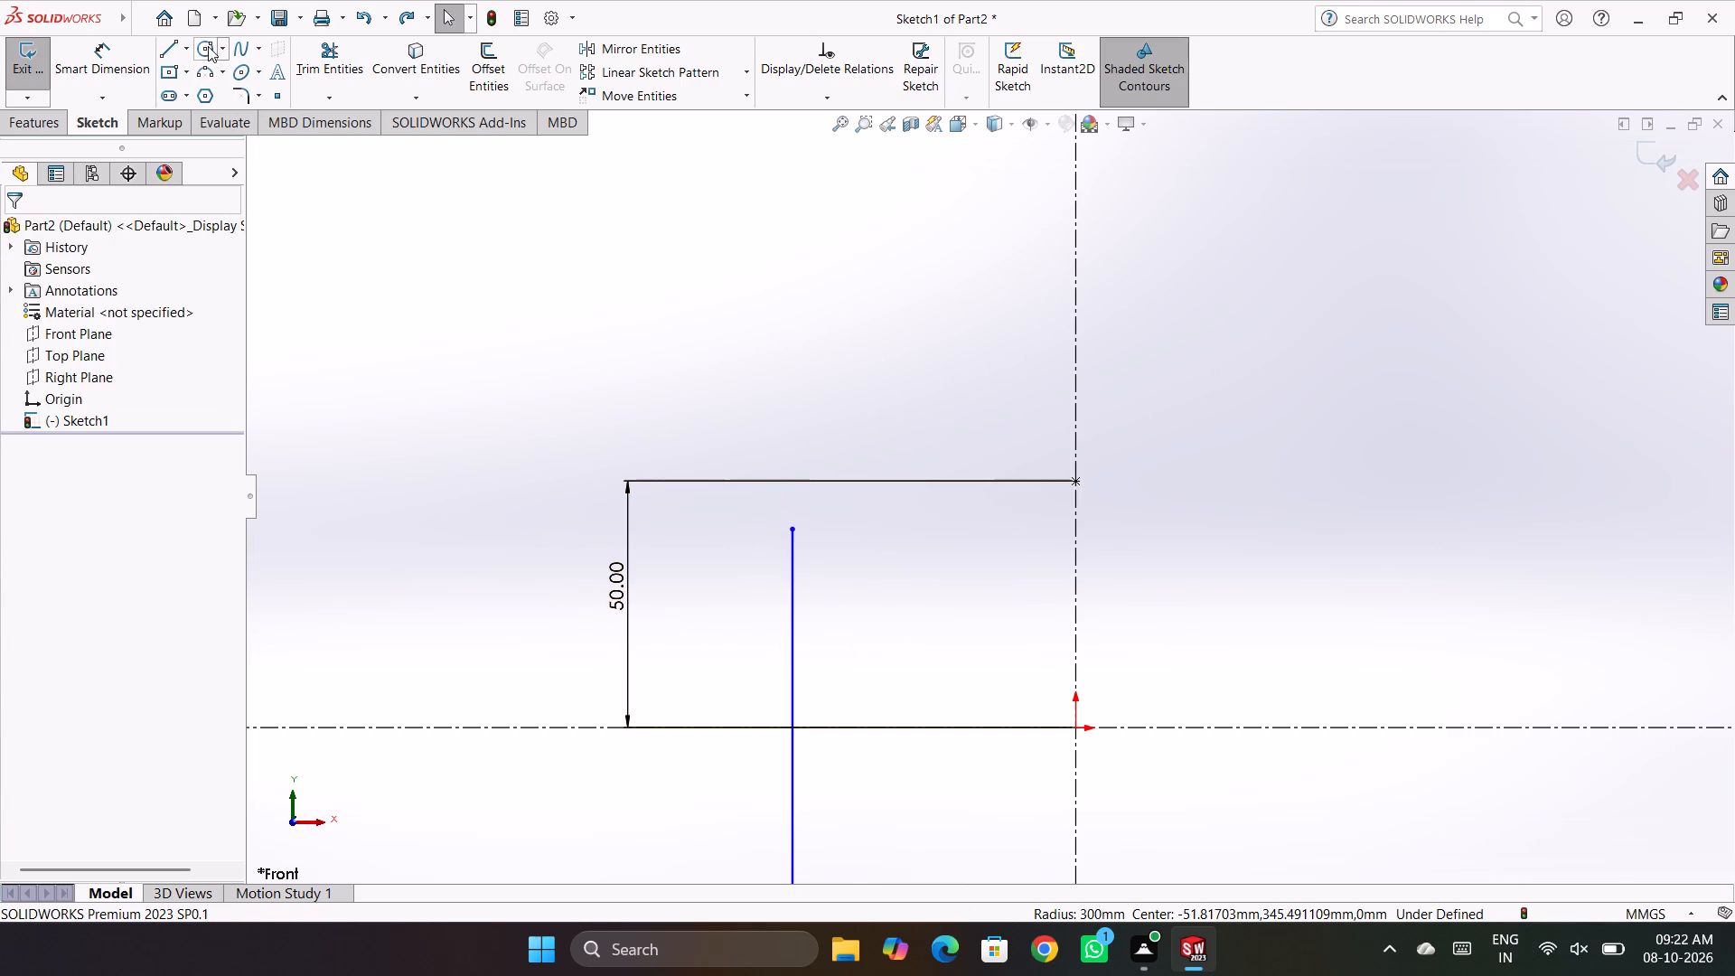
Sketch a 90° three-point arc of about 19 mm radius from the vertical line's upper end towards the vertical axis.
click(203, 75)
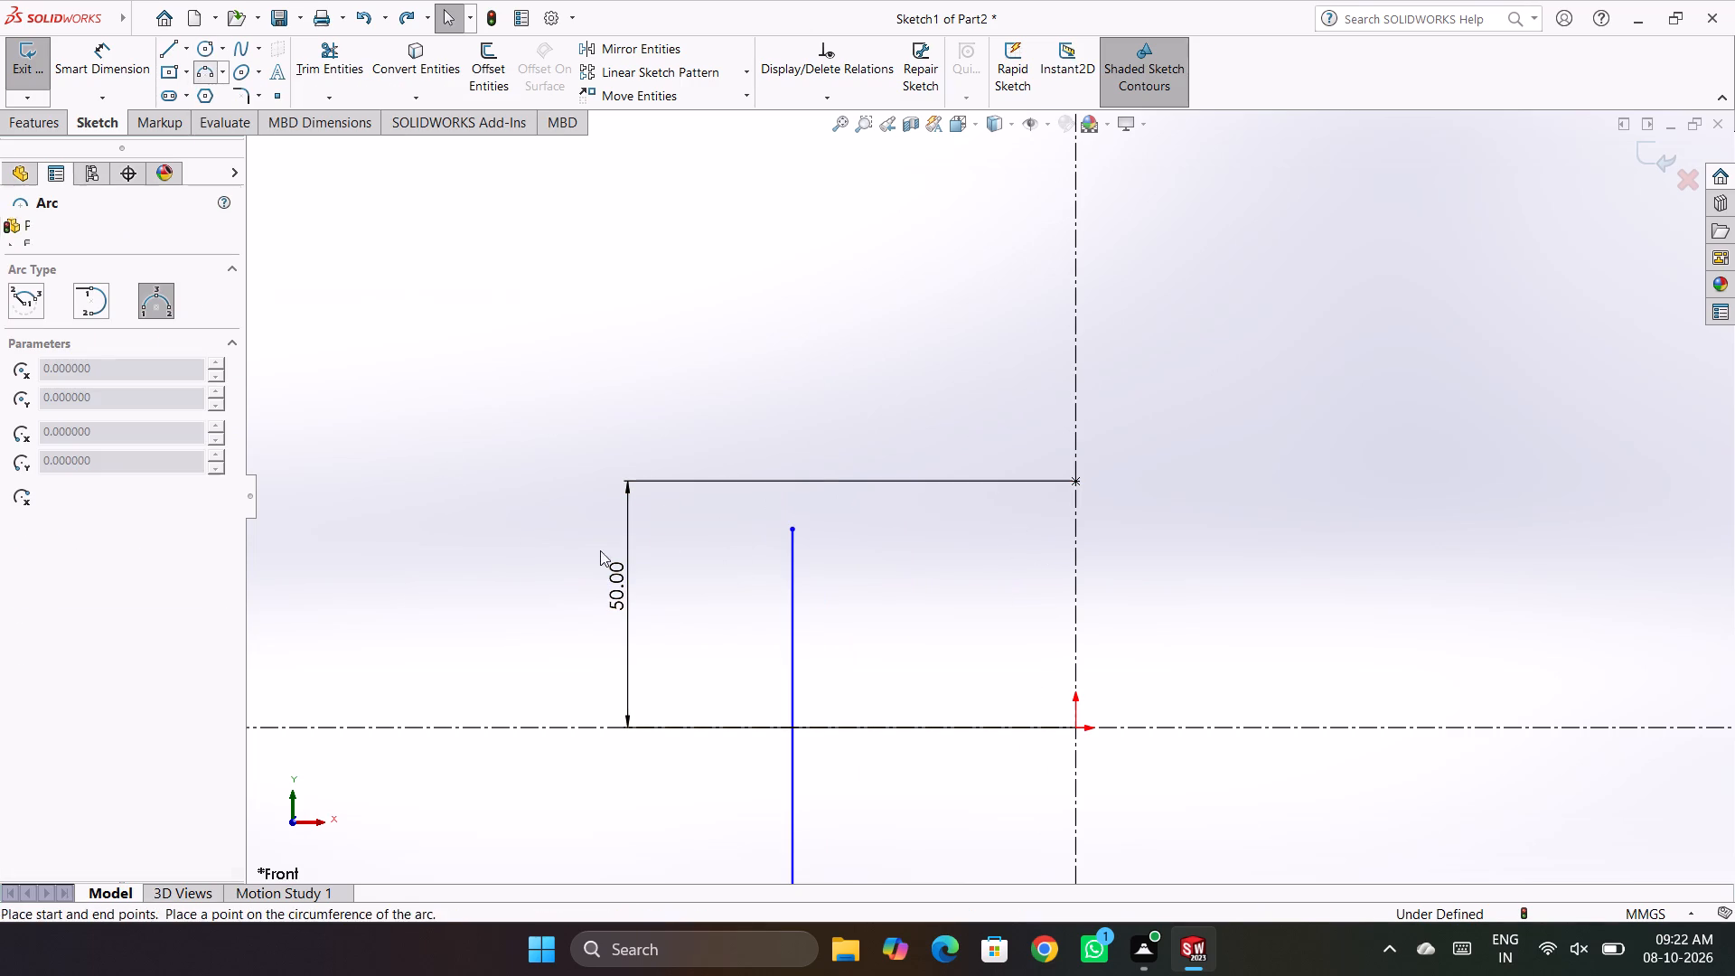
click(795, 529)
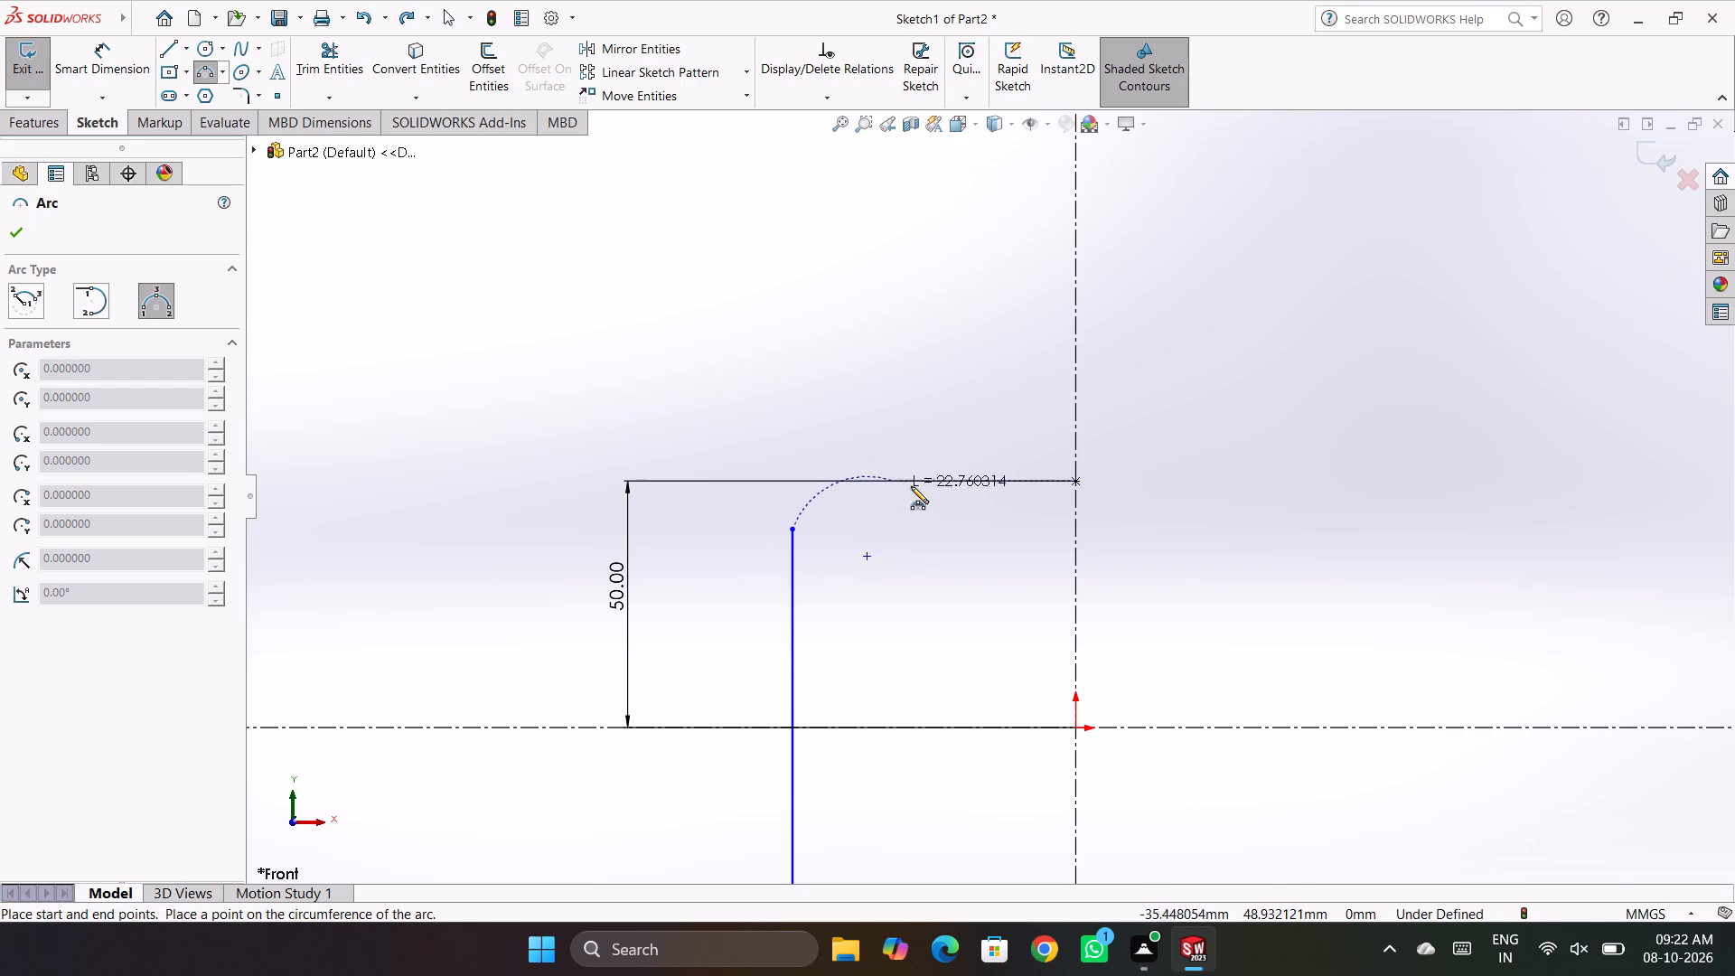
click(921, 492)
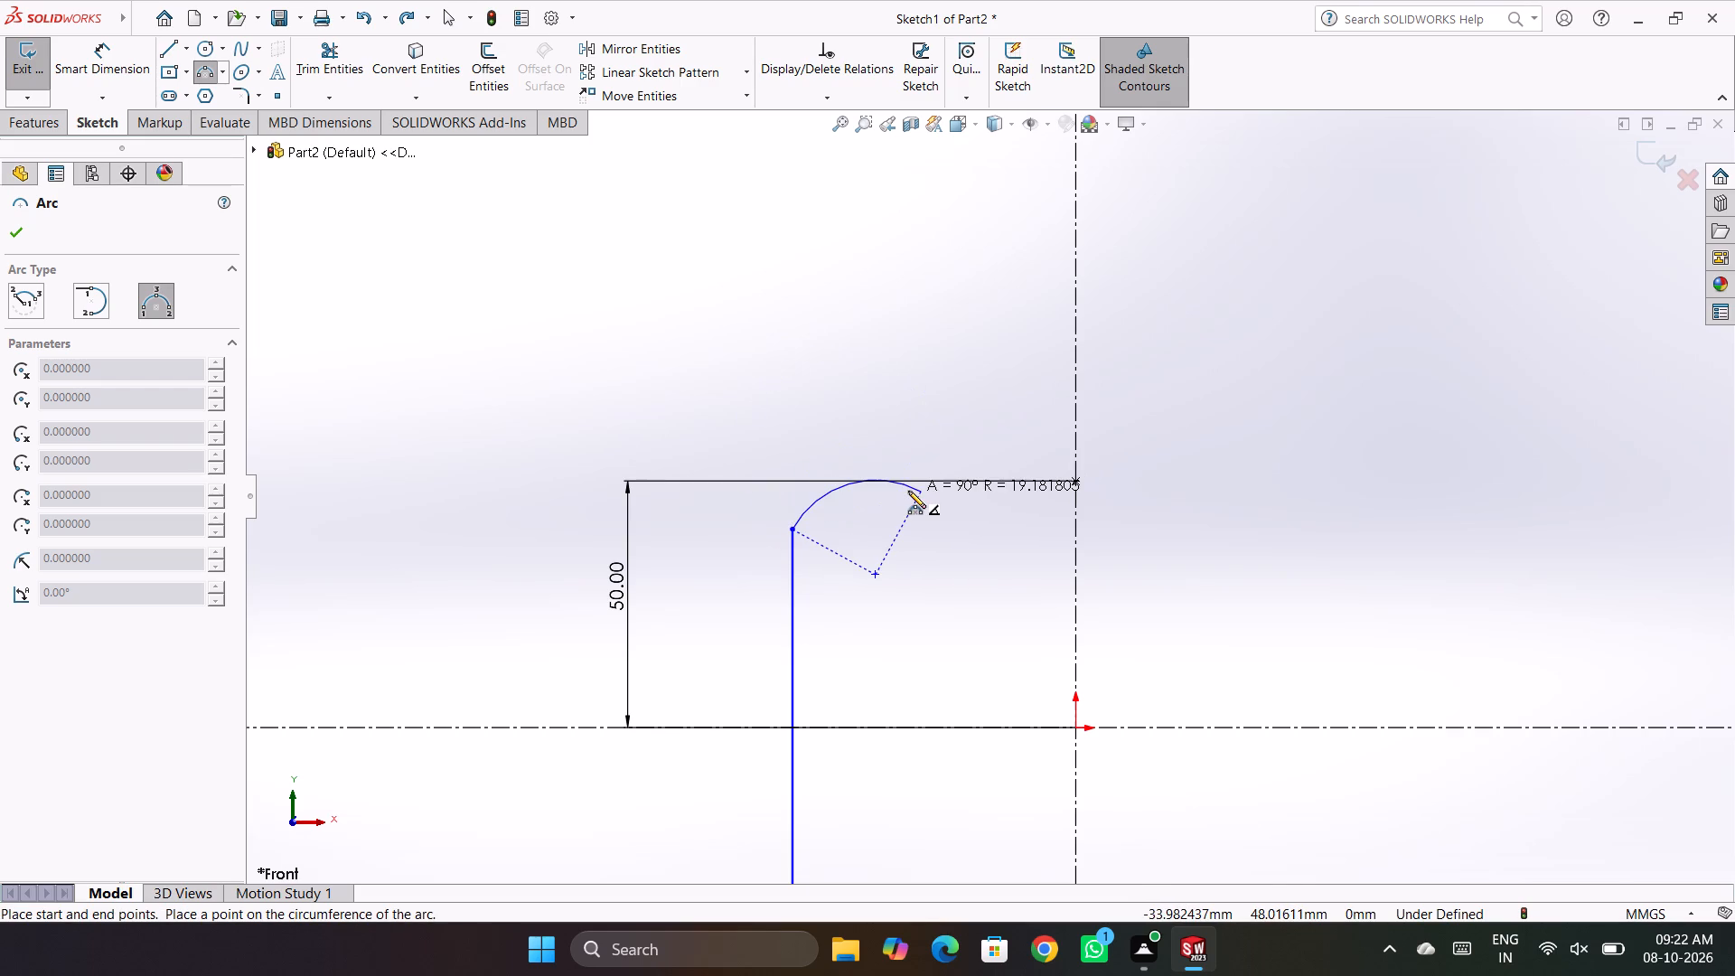
click(908, 491)
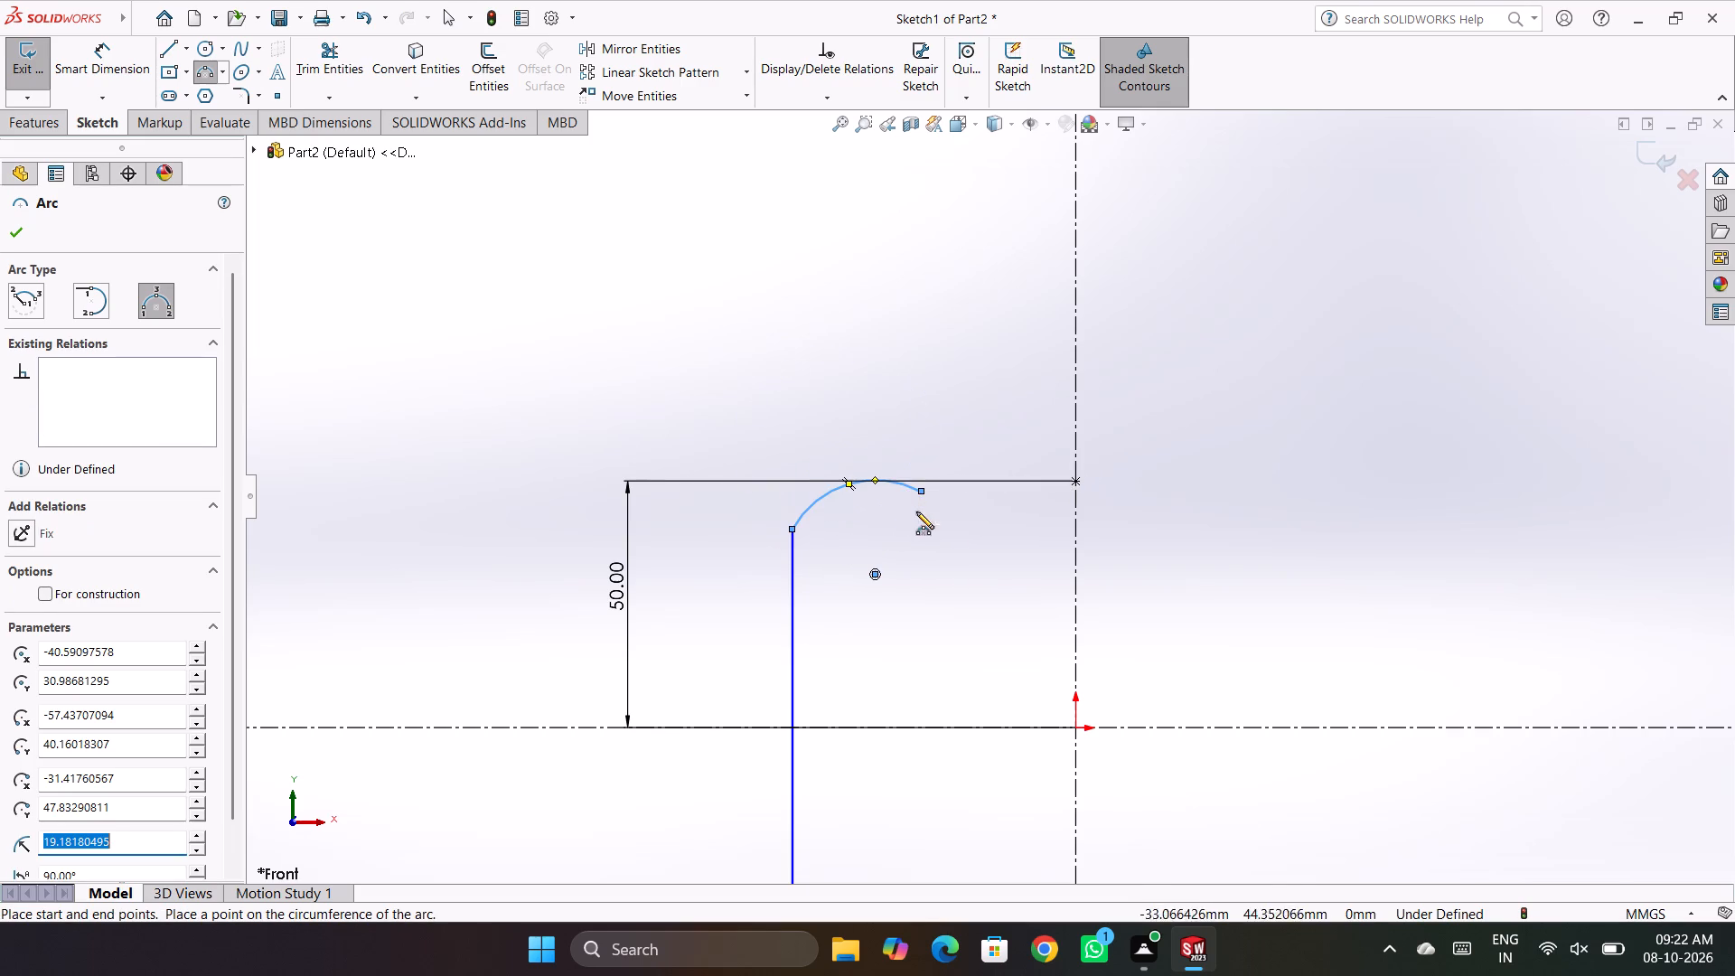
key(Escape)
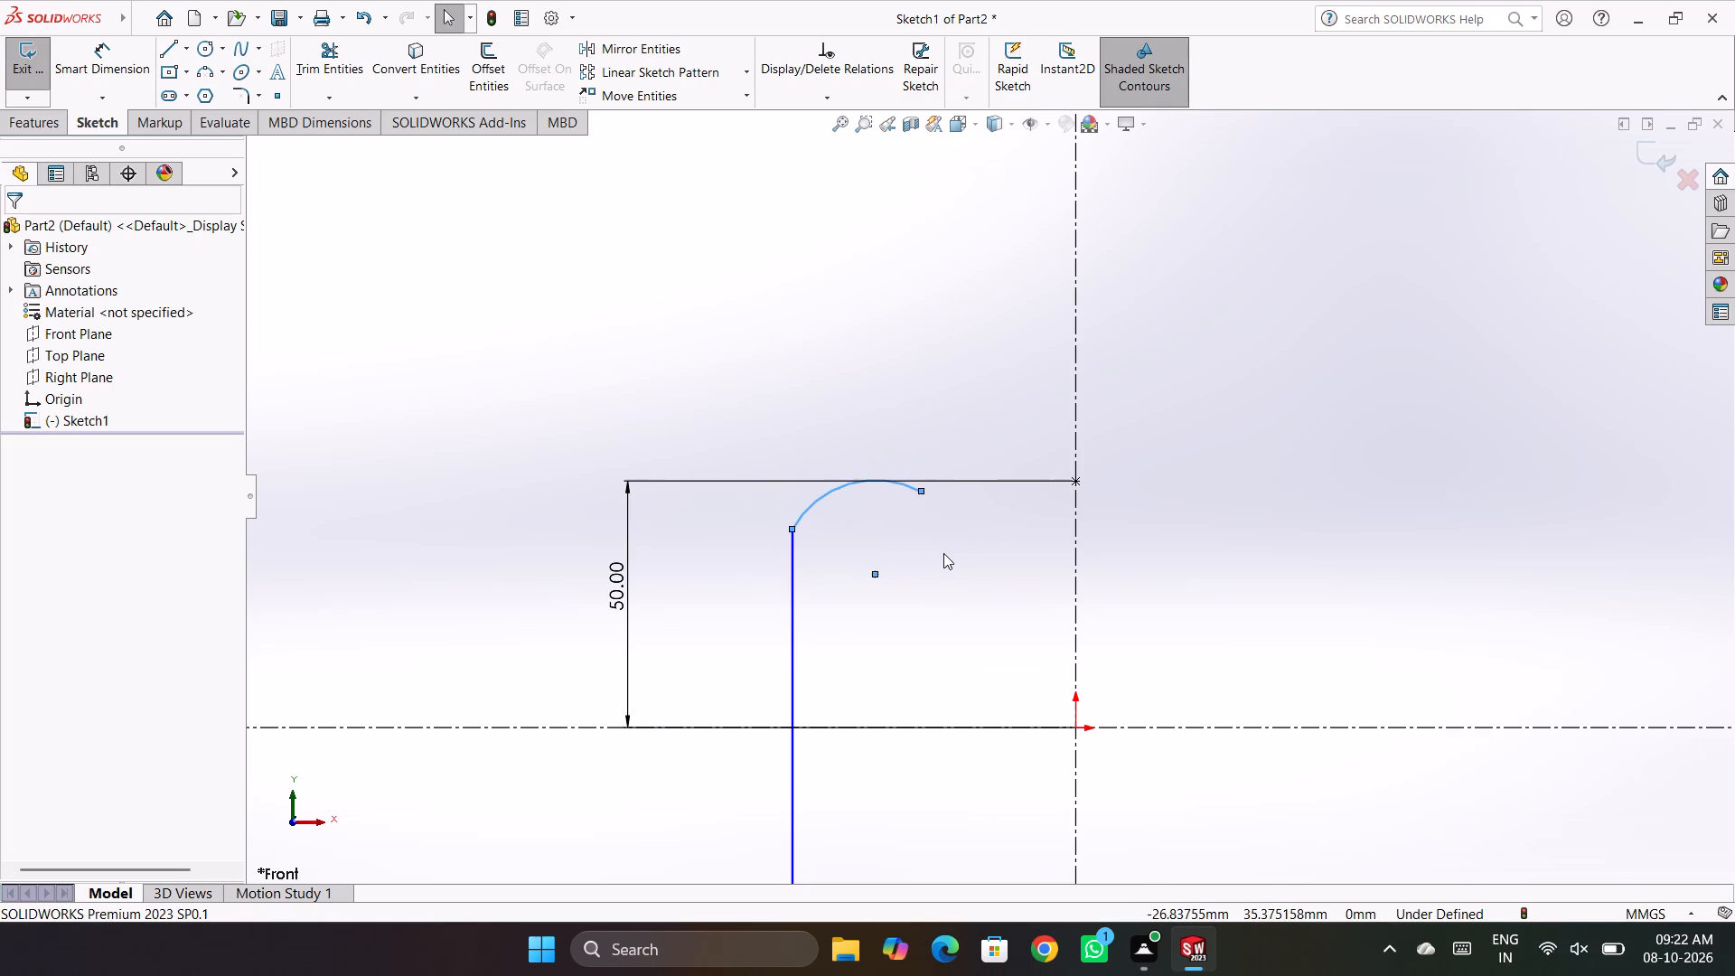
key(Escape)
Add a tangent relation between the new arc and the vertical line.
right_drag(876, 416, 793, 419)
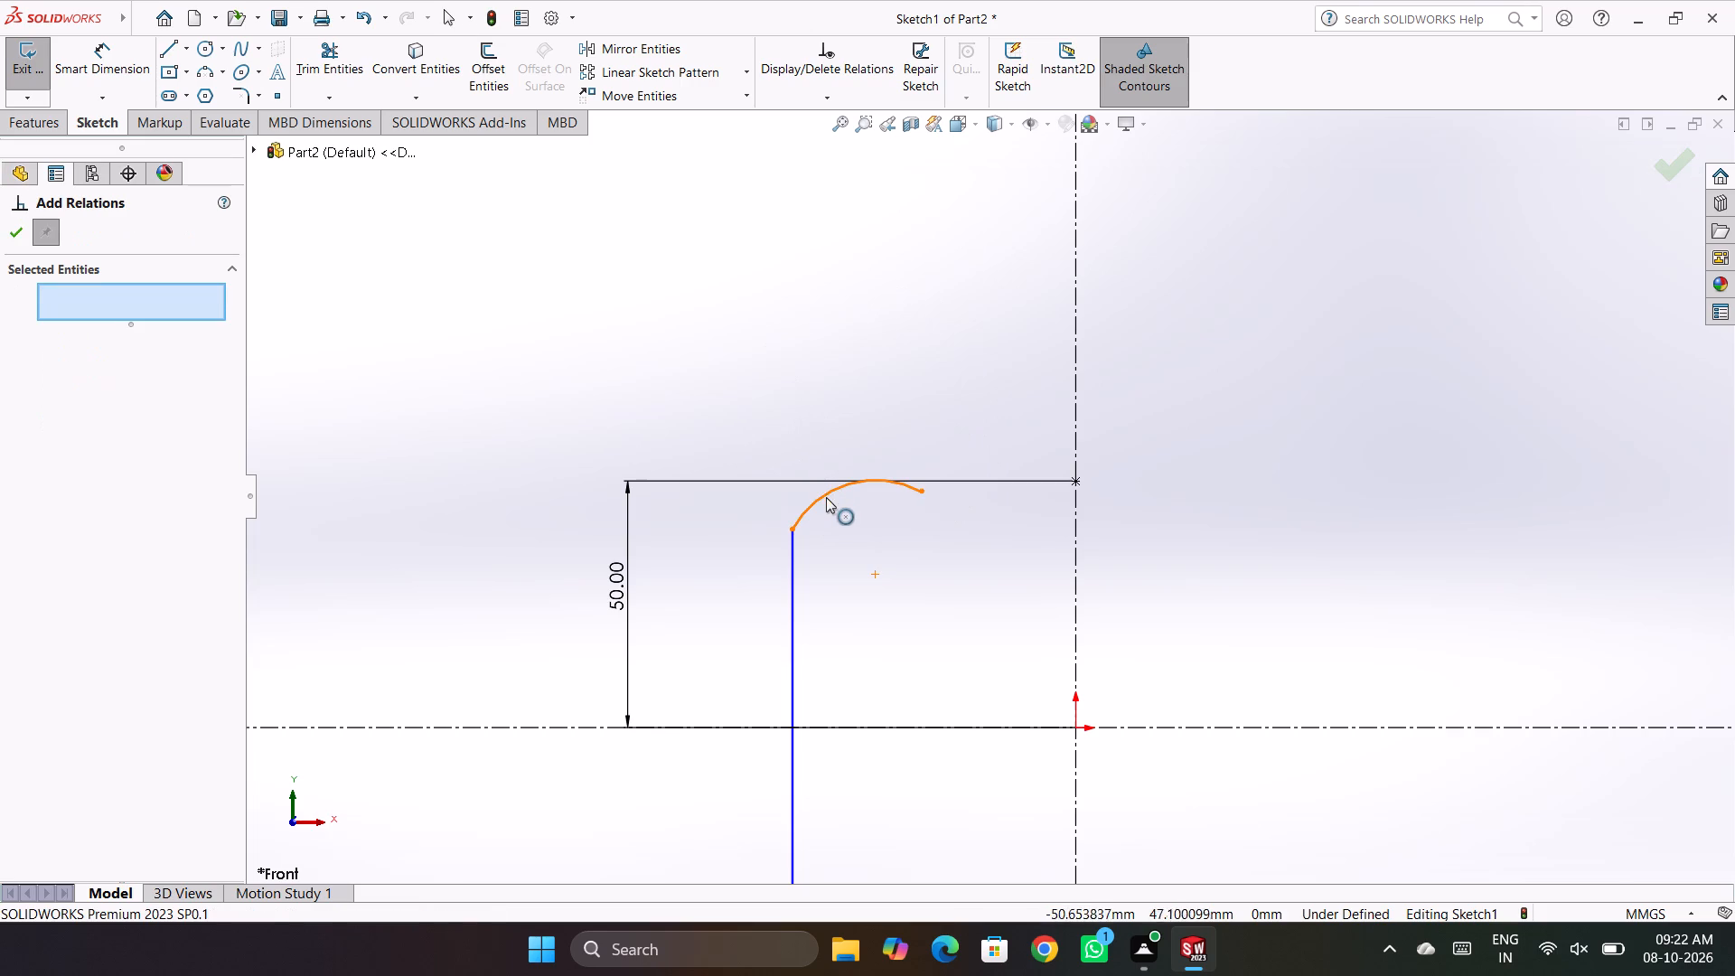
click(821, 494)
click(794, 539)
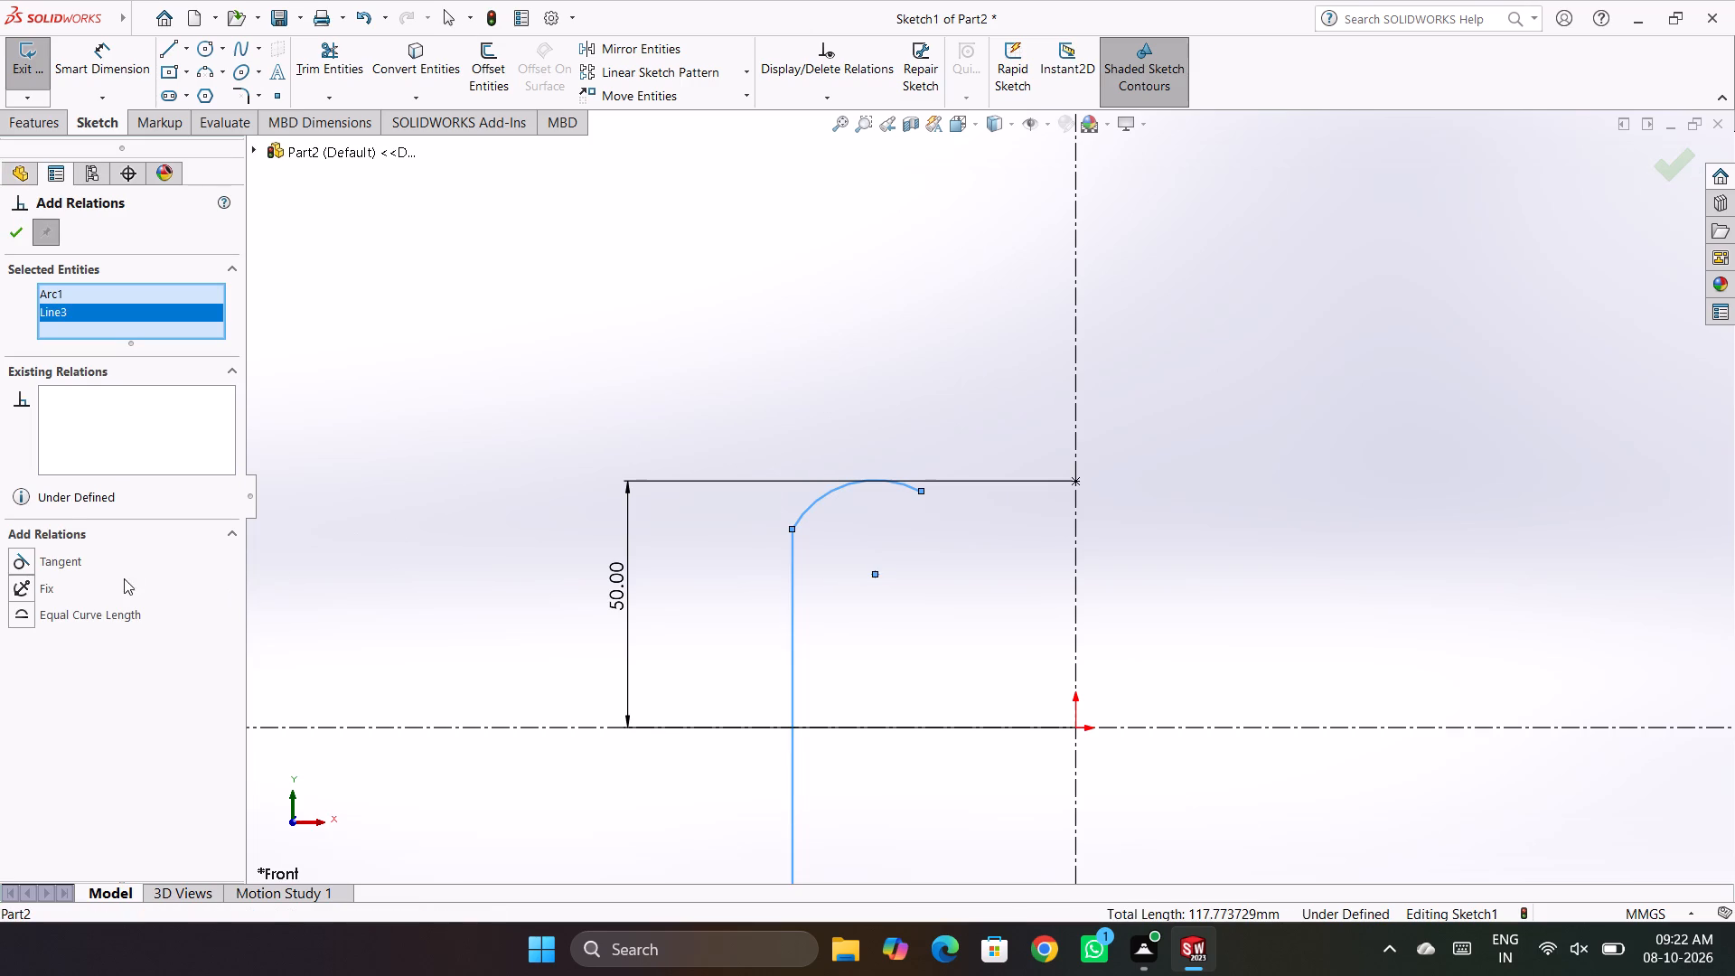
click(67, 566)
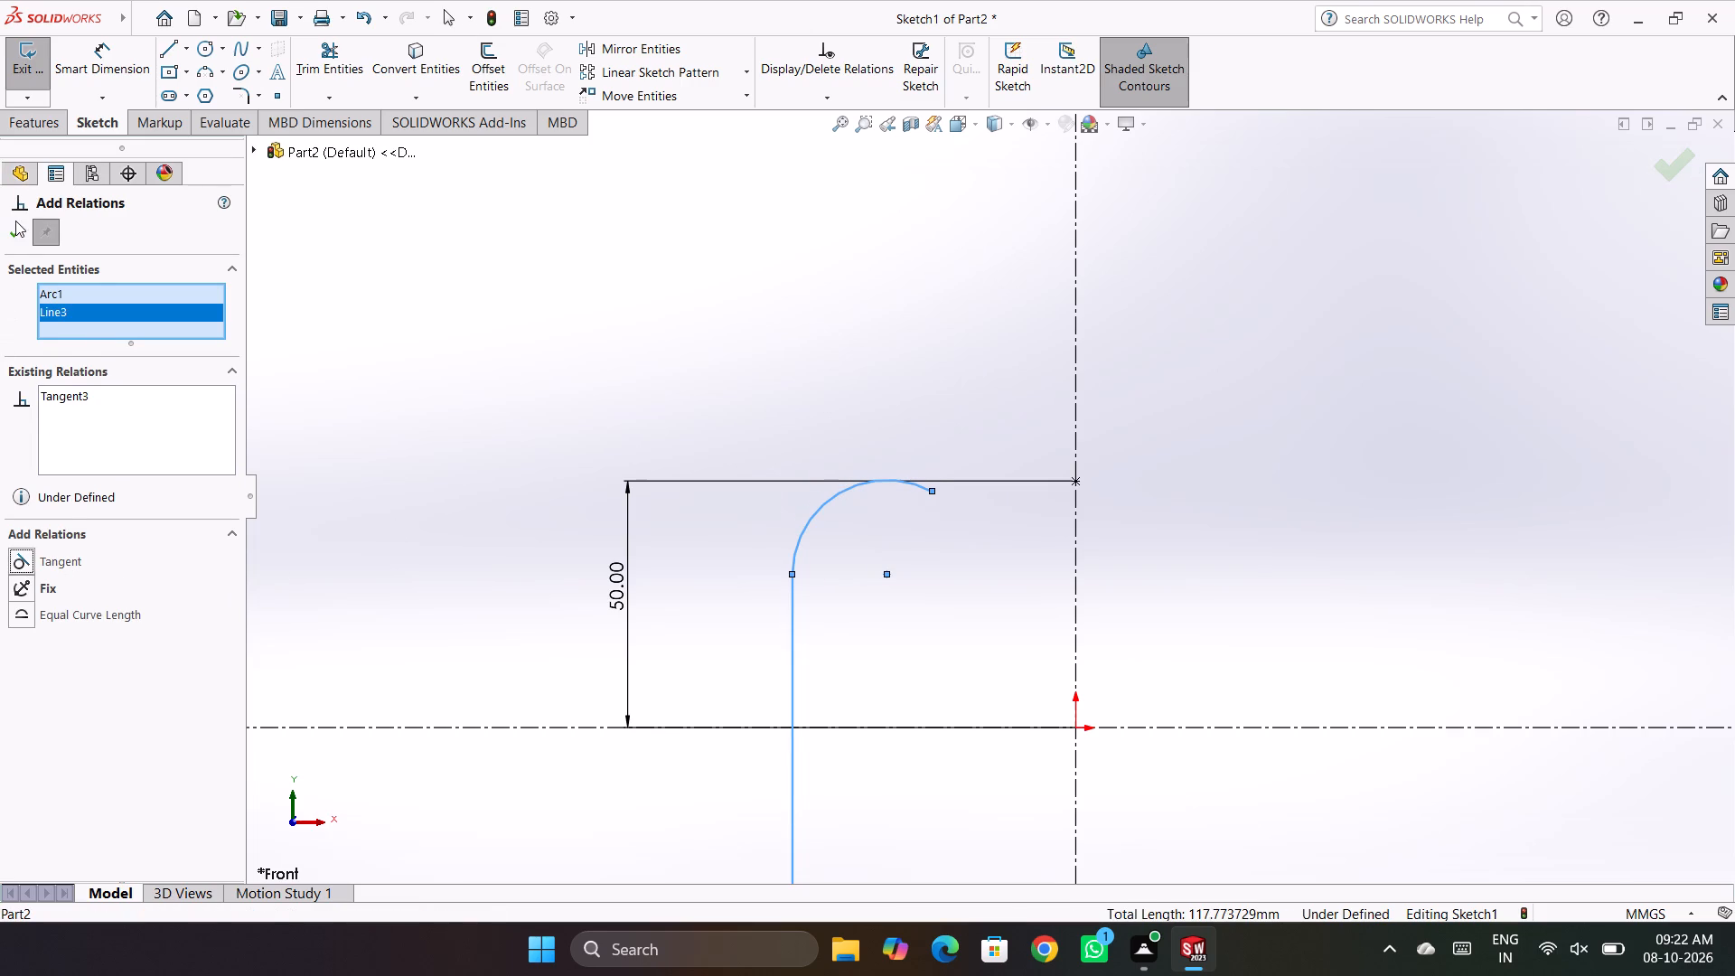
click(13, 230)
key(Escape)
key(Escape)
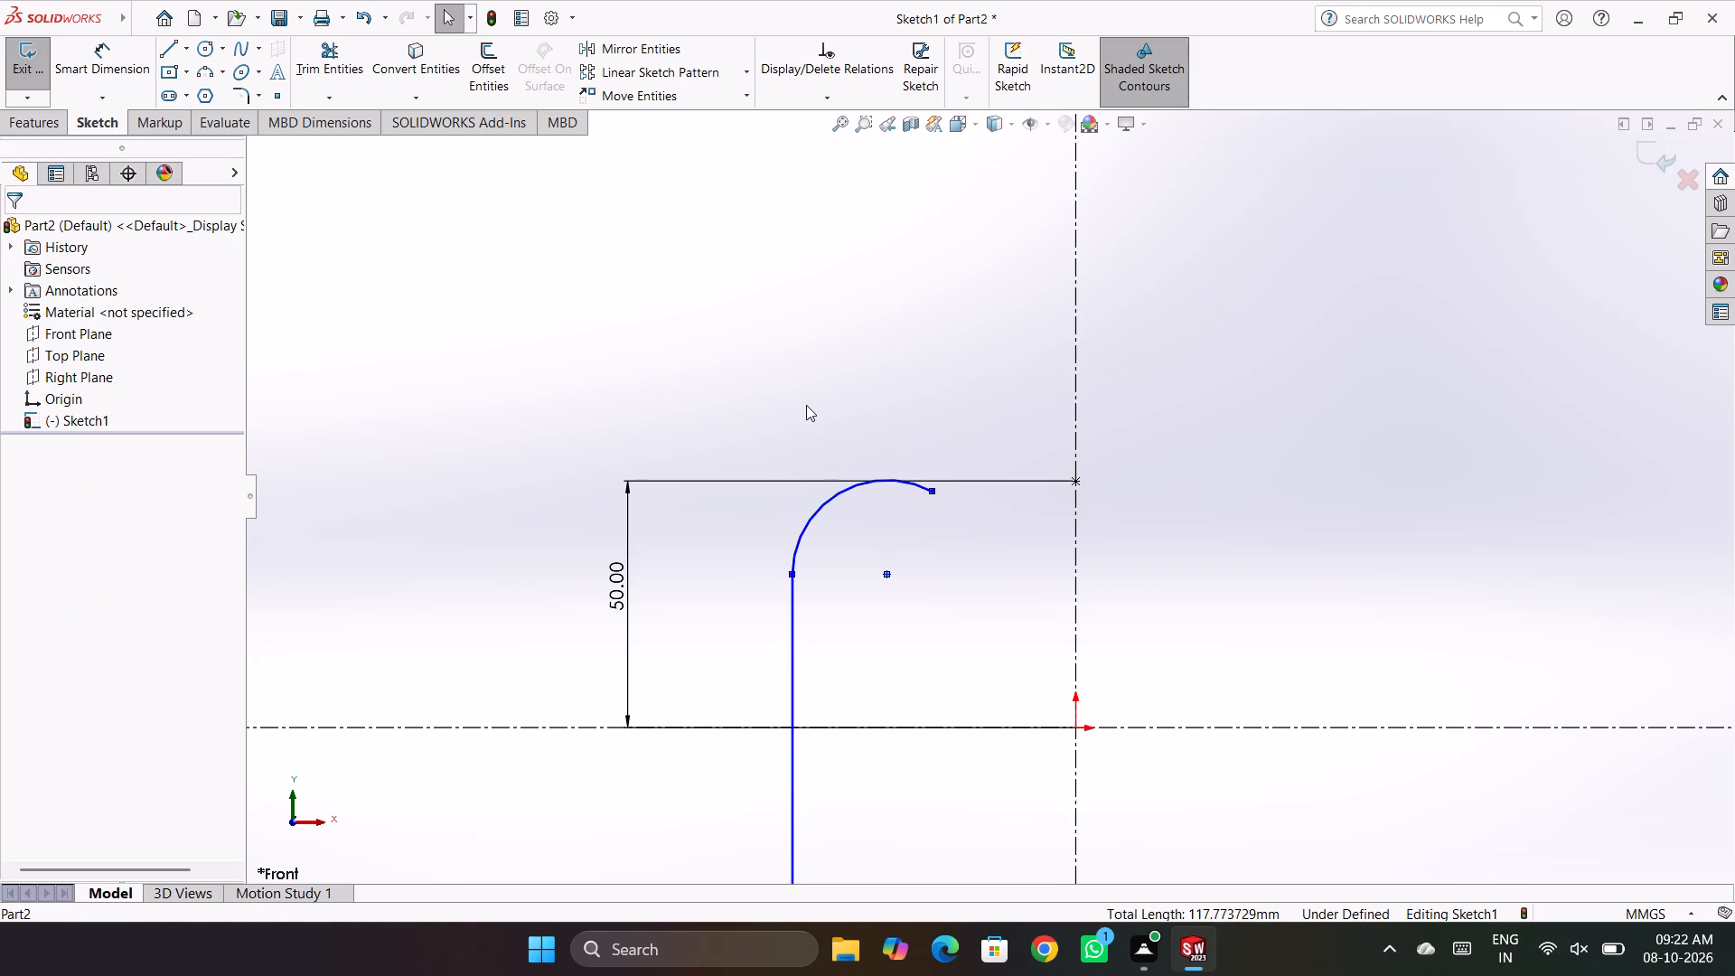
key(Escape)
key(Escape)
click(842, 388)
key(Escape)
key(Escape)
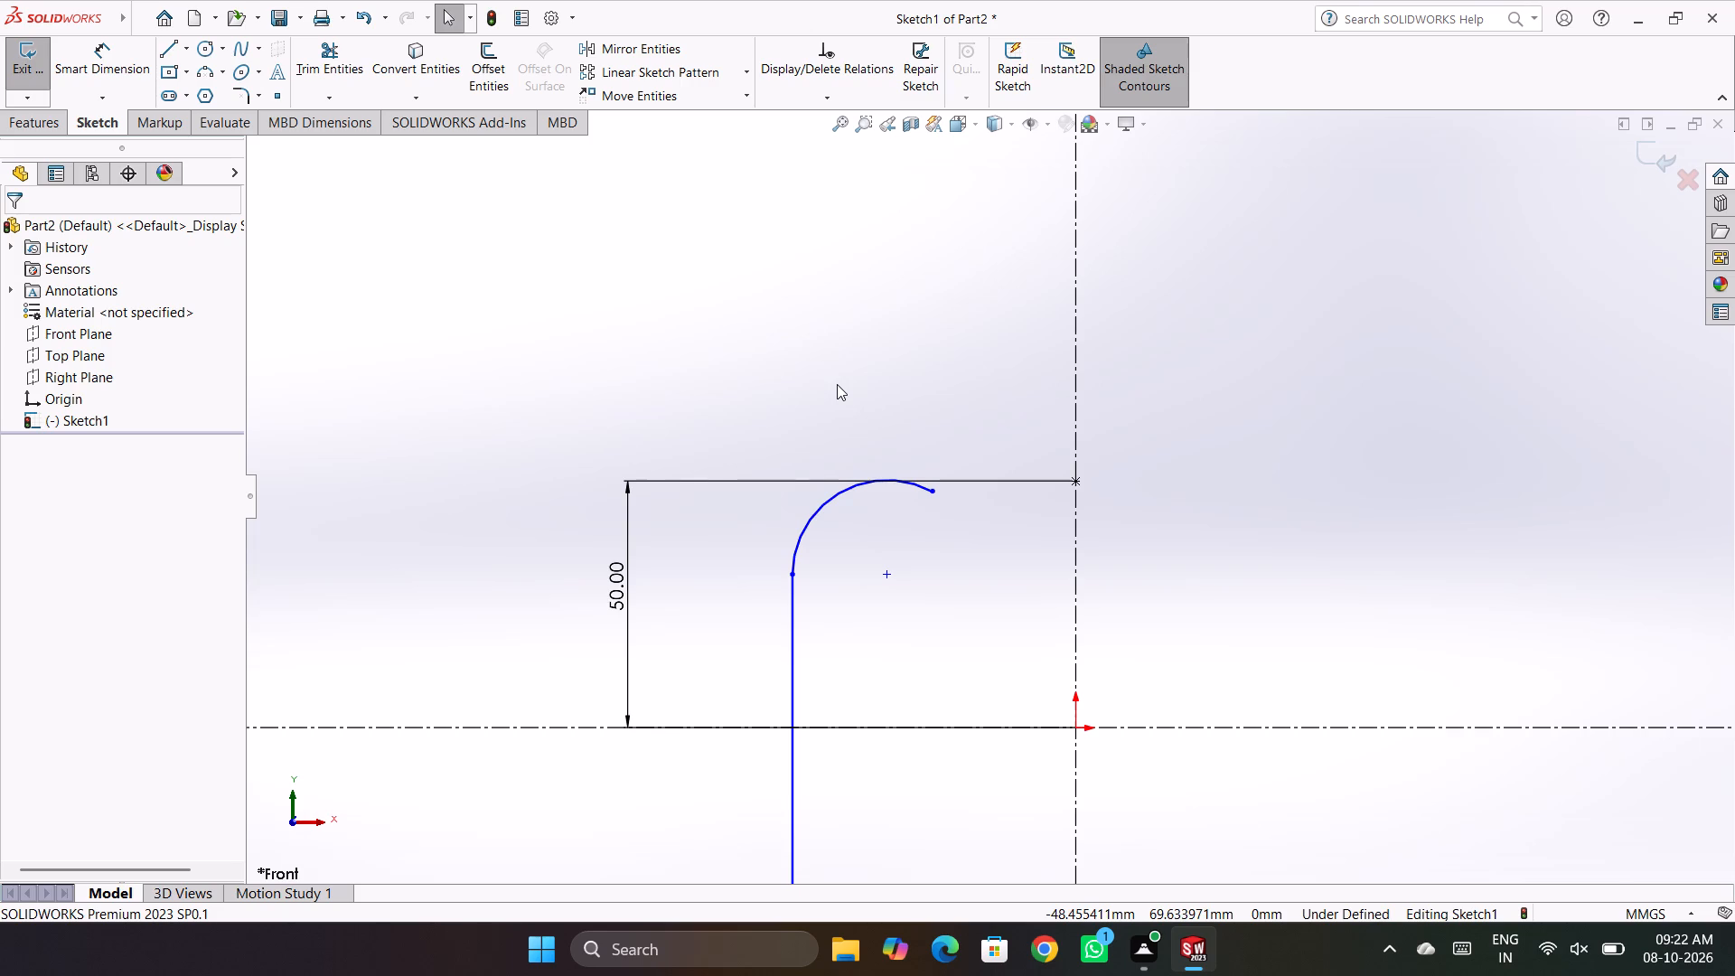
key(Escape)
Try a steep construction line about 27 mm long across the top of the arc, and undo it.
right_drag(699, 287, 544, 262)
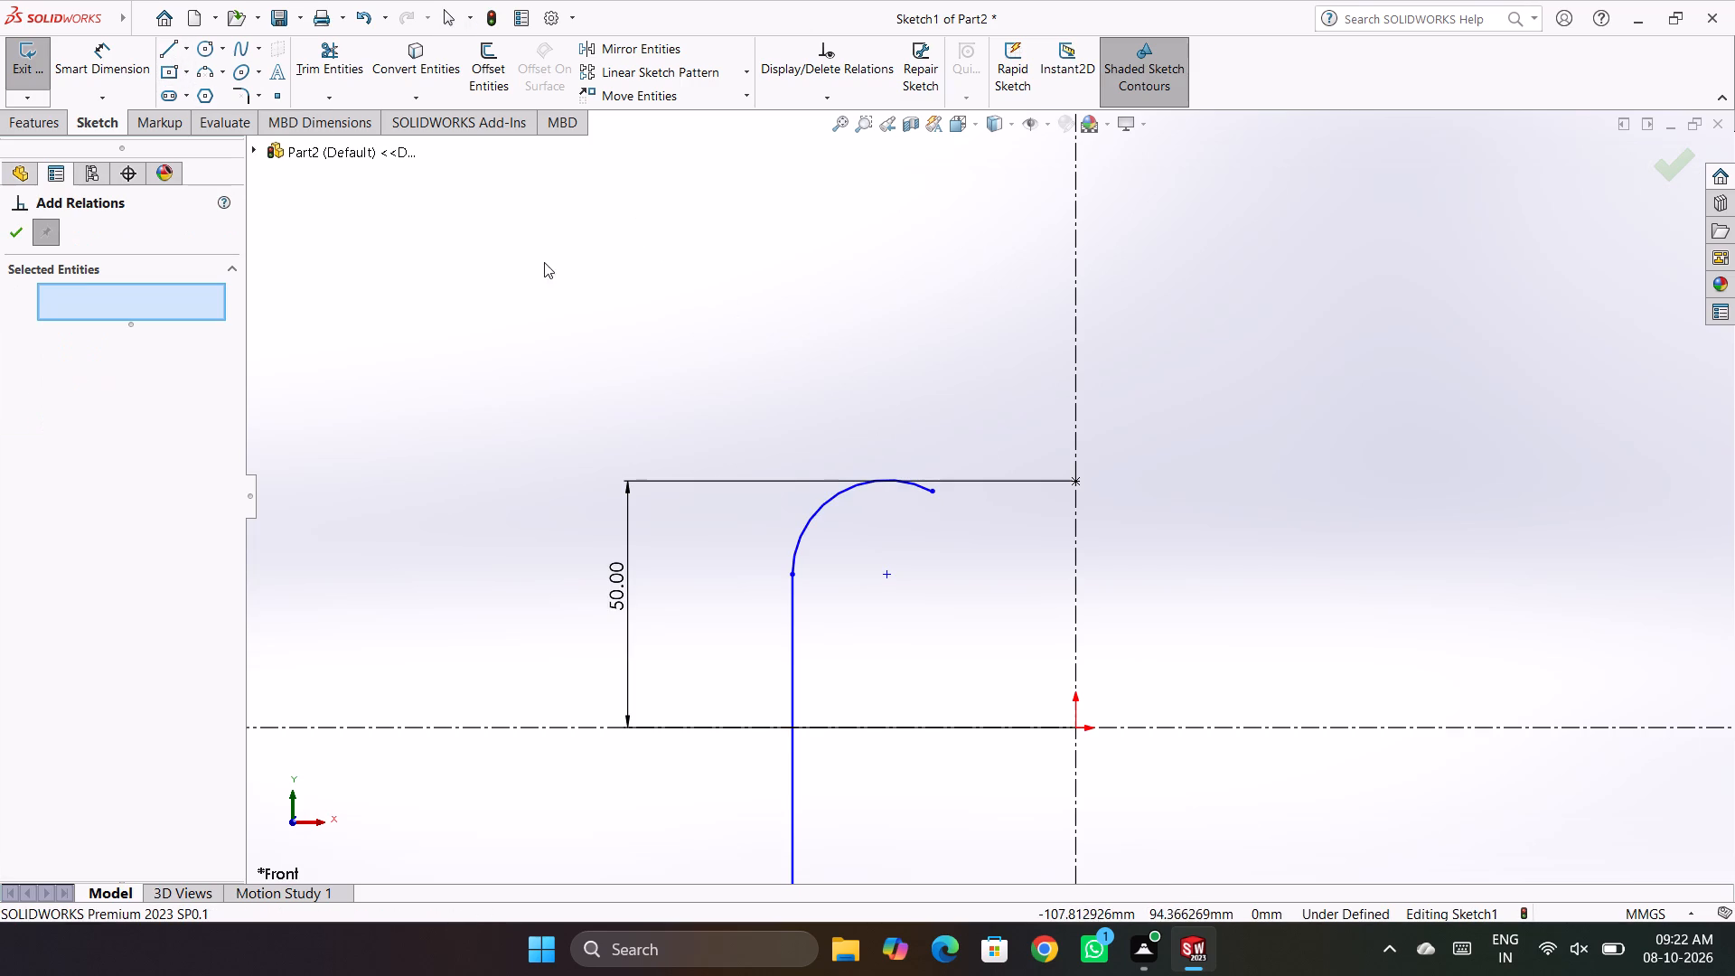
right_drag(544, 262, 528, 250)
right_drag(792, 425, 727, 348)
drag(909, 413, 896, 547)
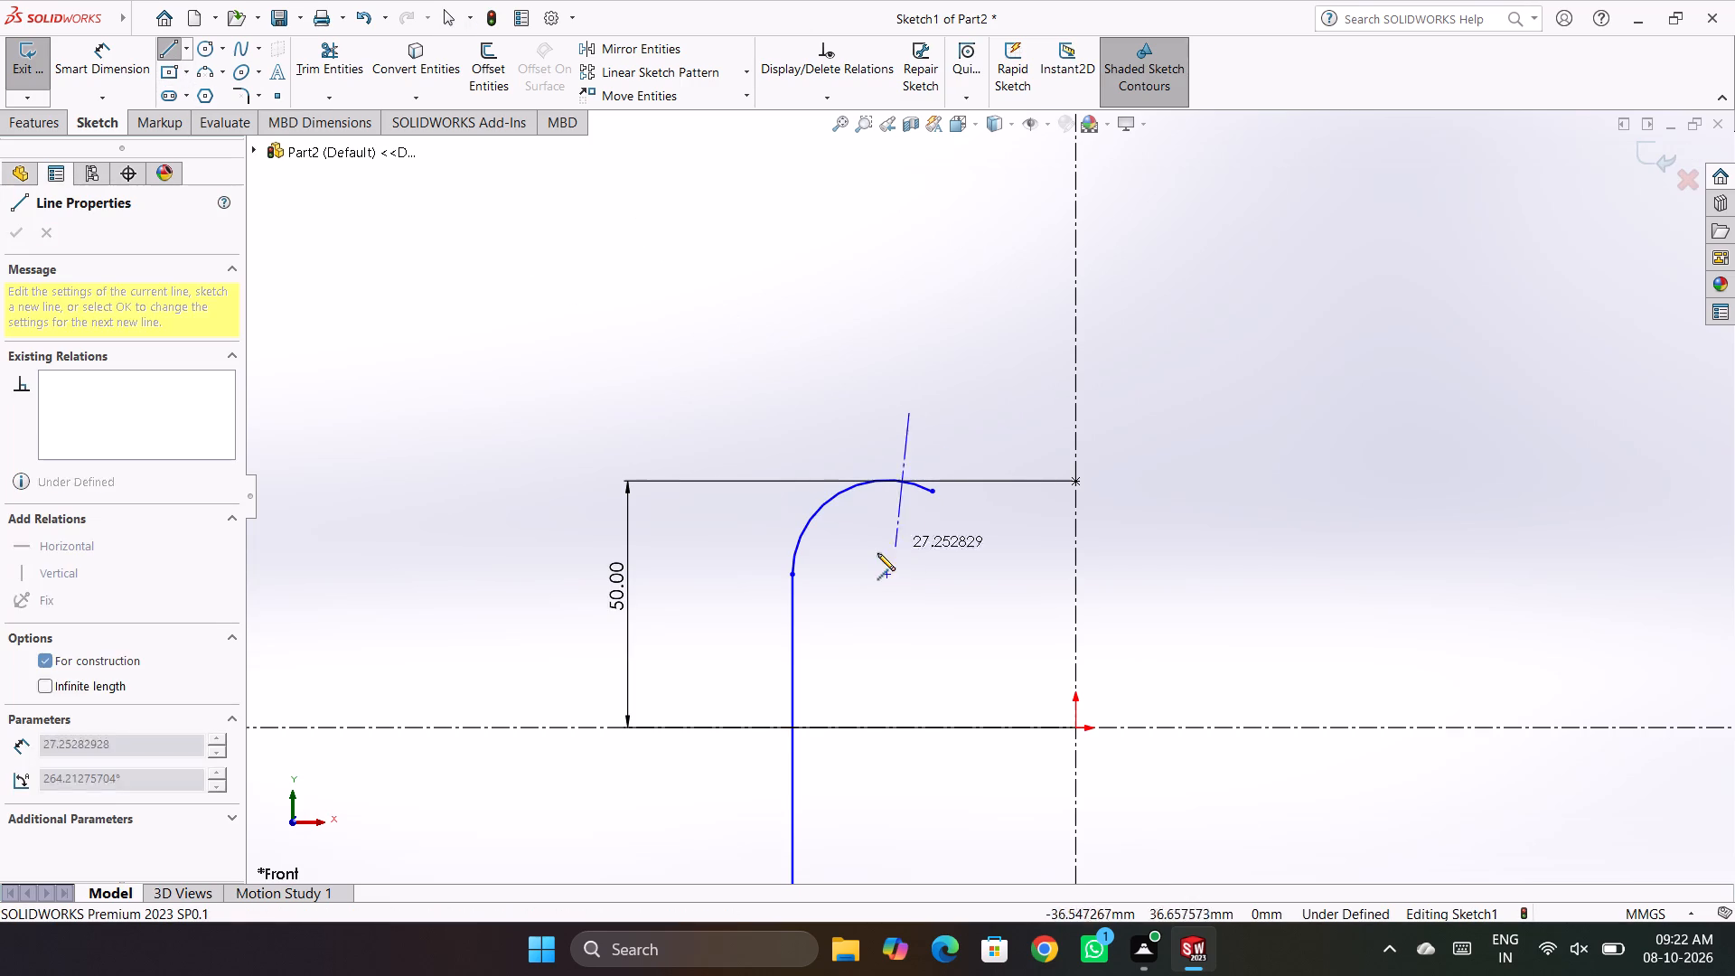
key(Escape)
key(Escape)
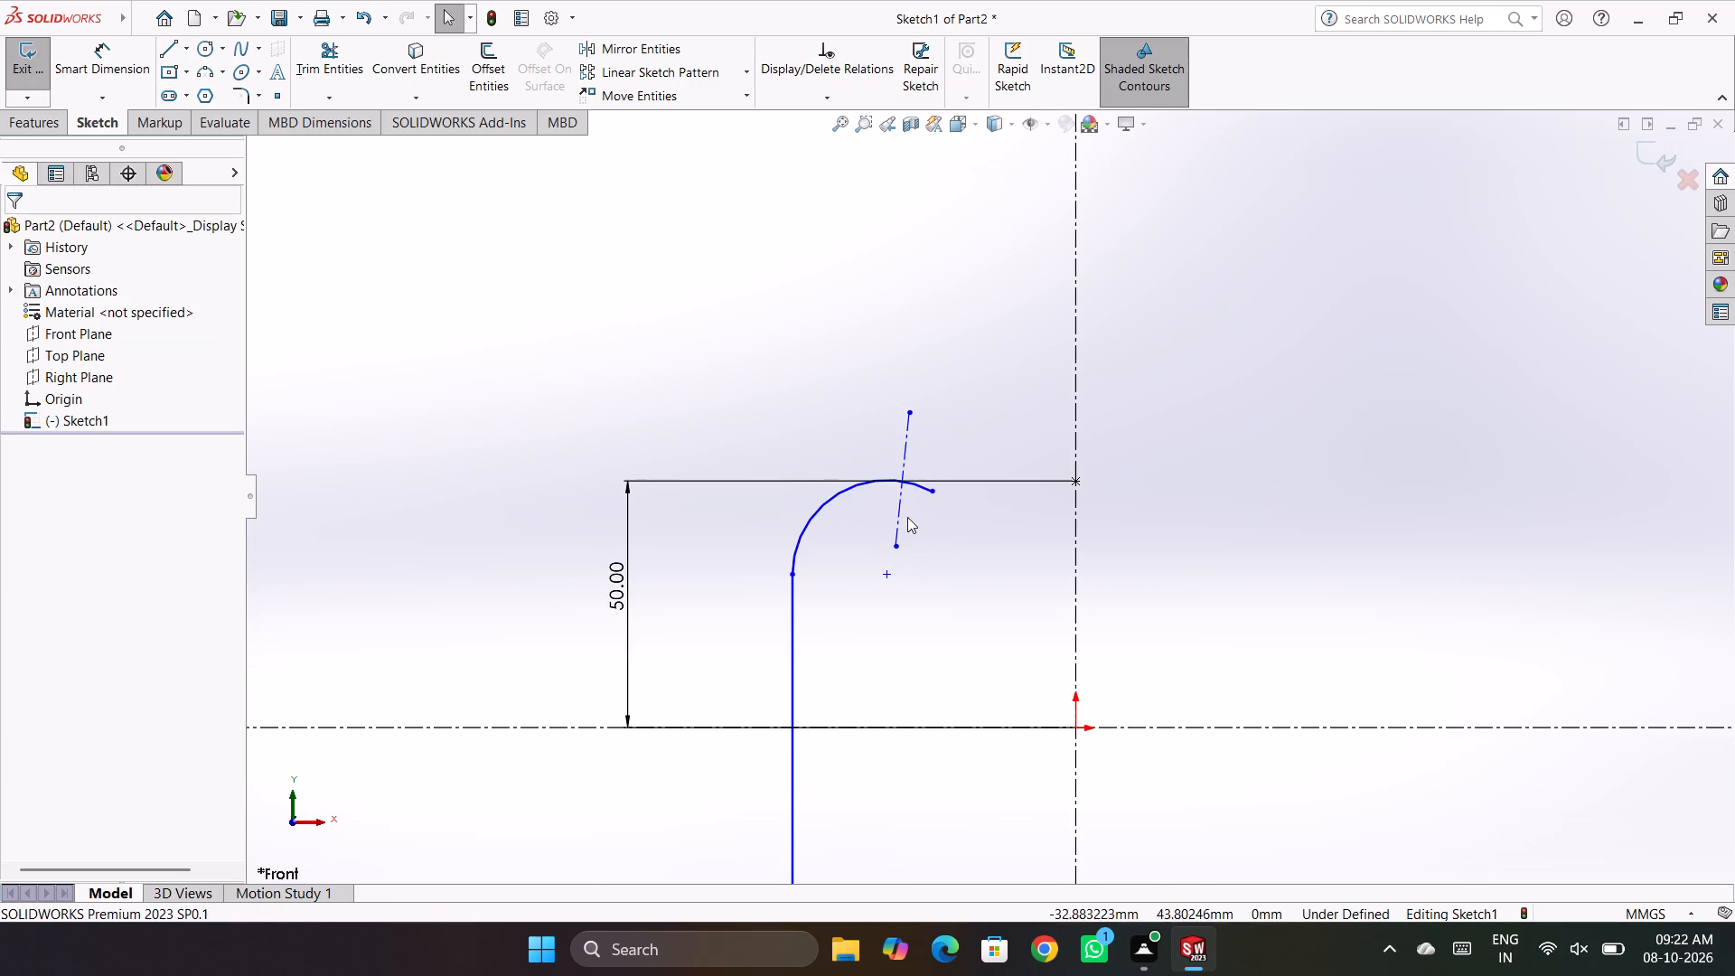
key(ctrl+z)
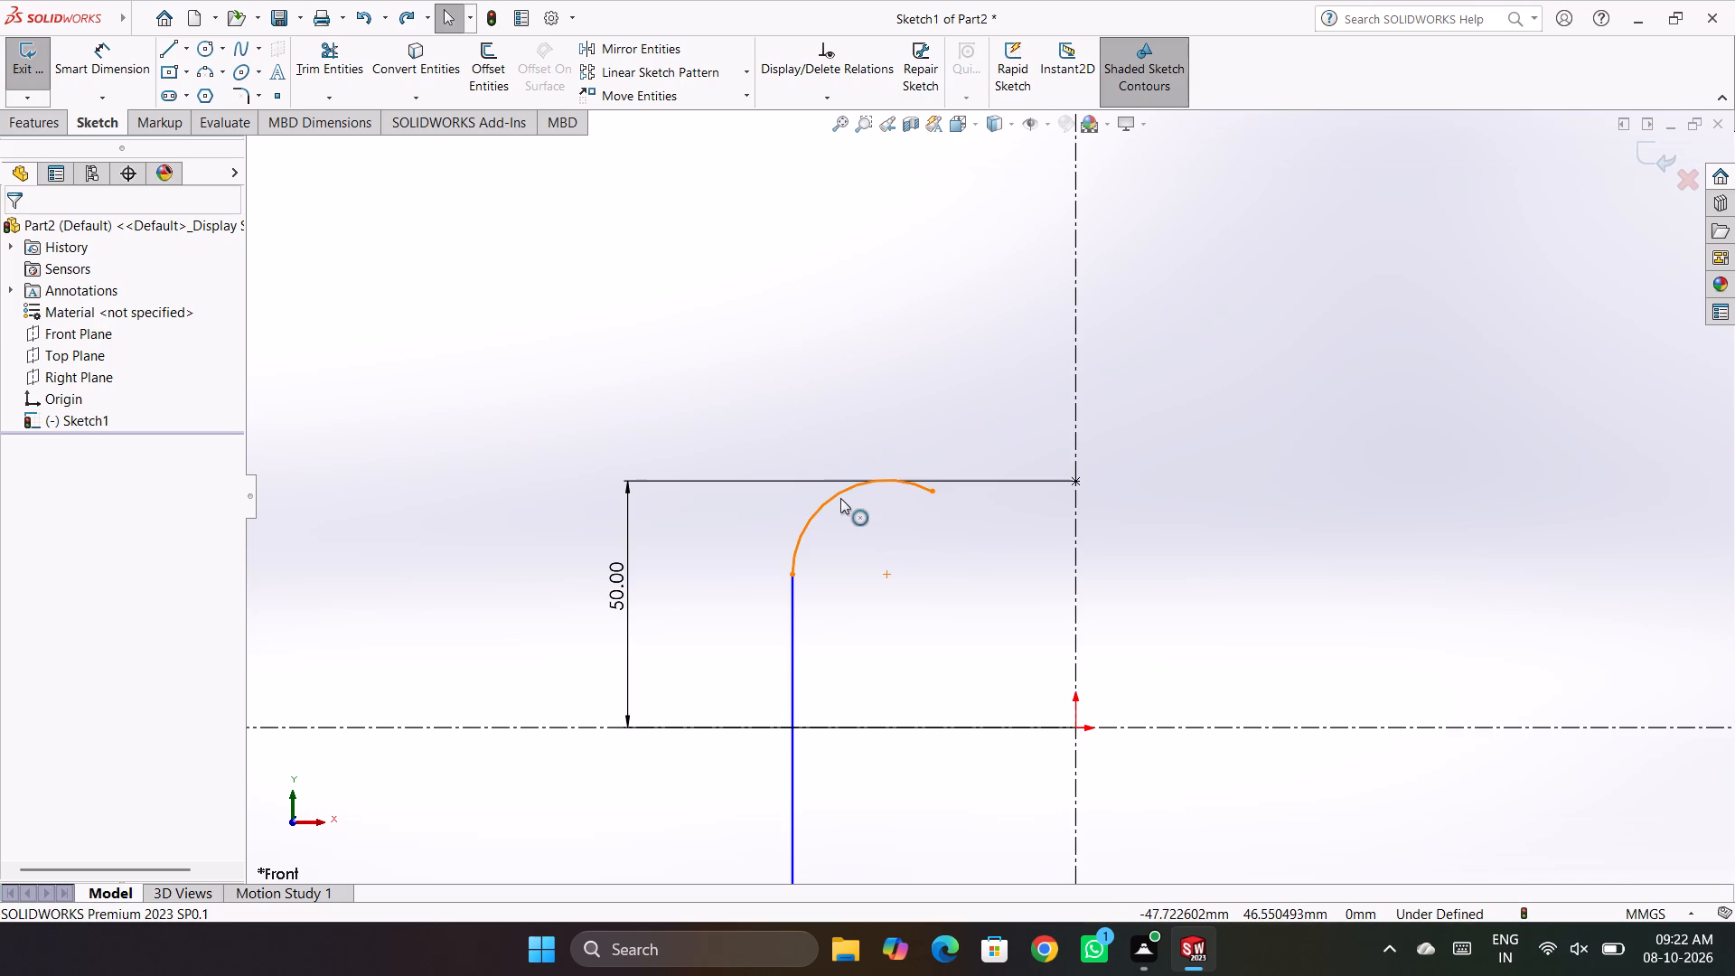
Dimension the radius of the arc at the vertical line's upper end as 18 mm.
right_drag(890, 402, 1037, 288)
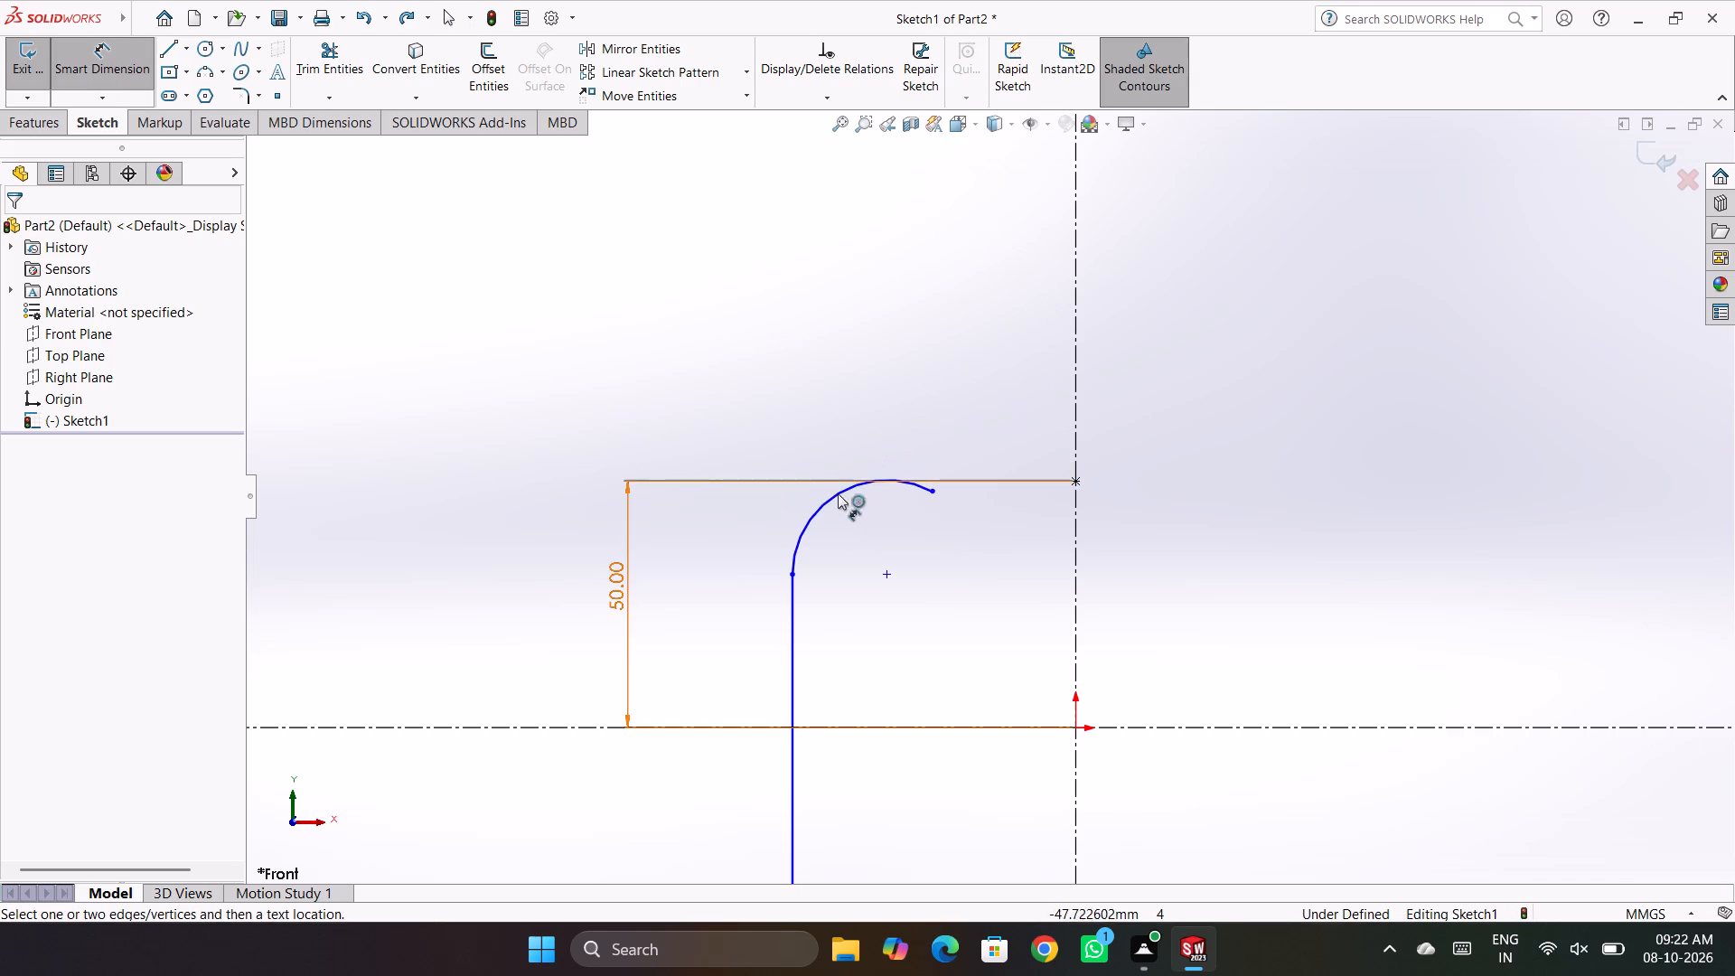
click(823, 503)
click(724, 418)
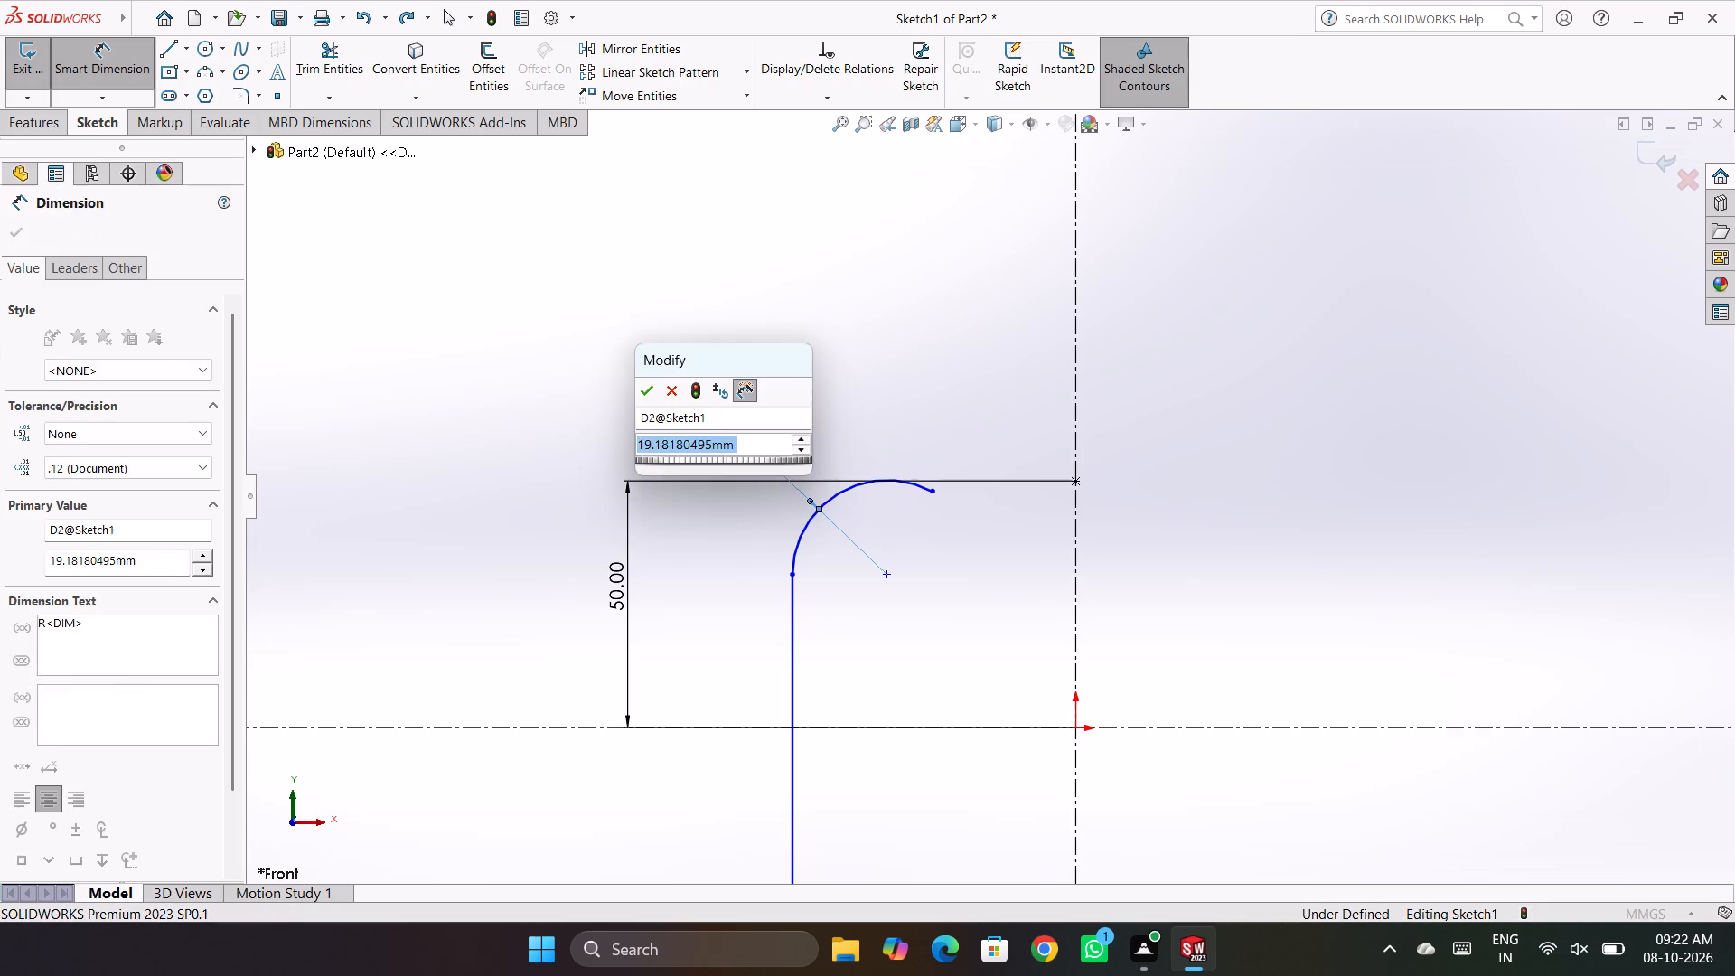
text(18)
key(Return)
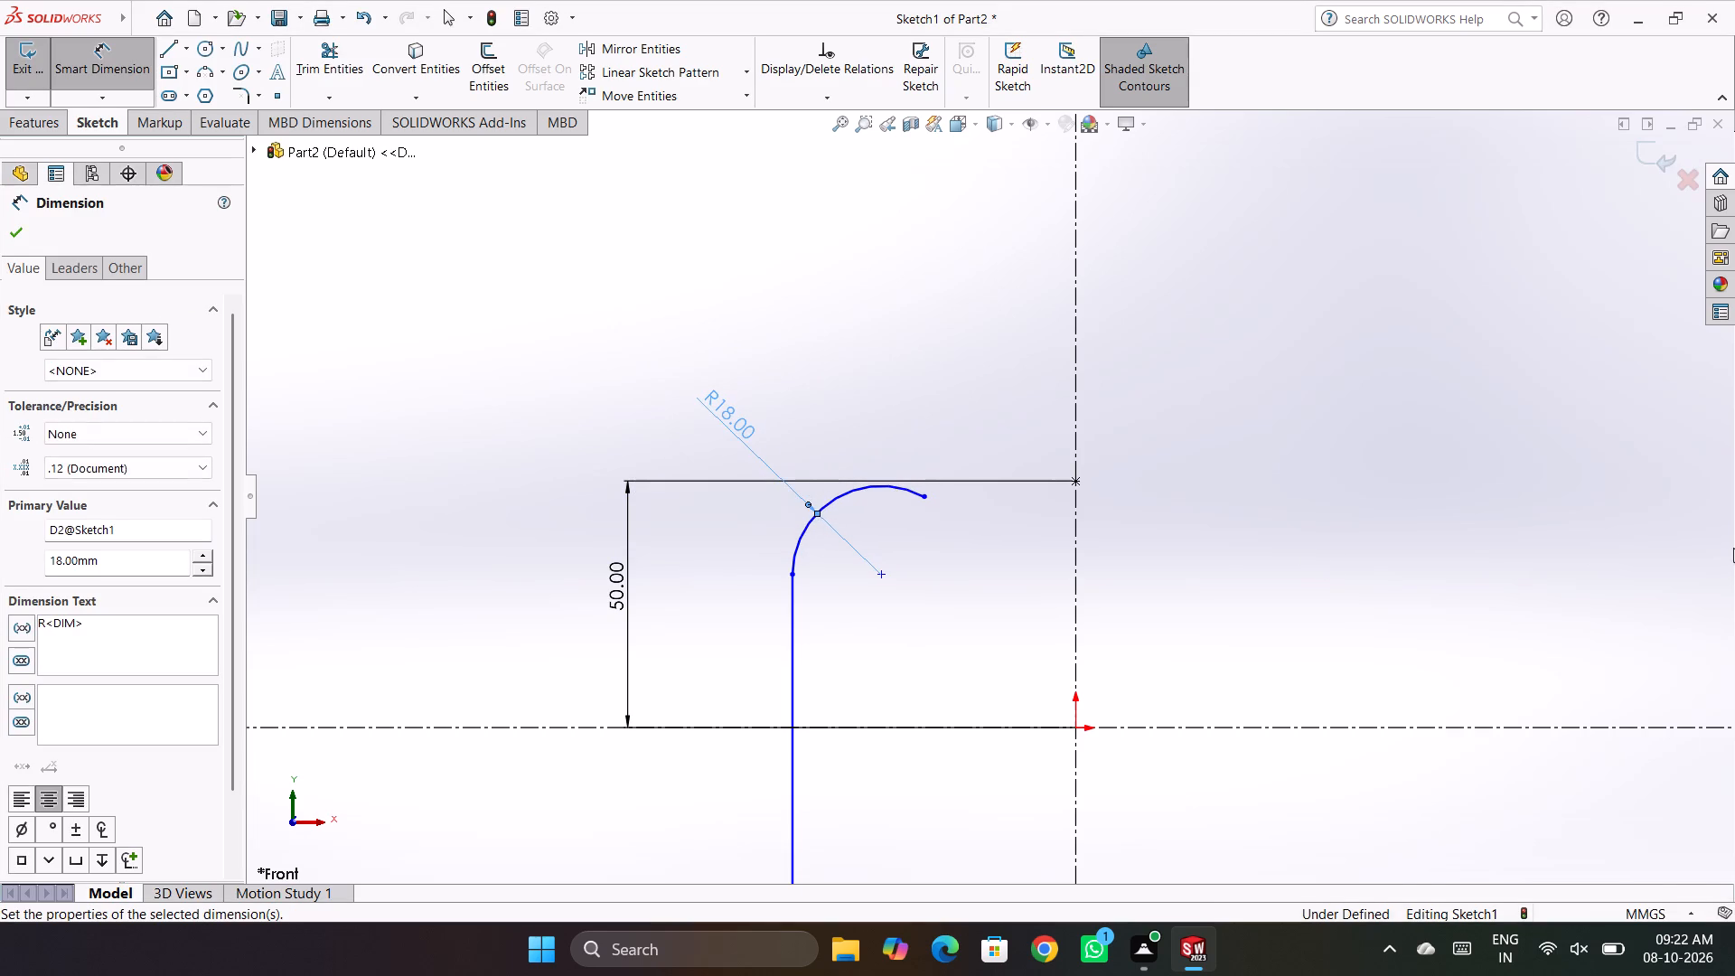
click(916, 346)
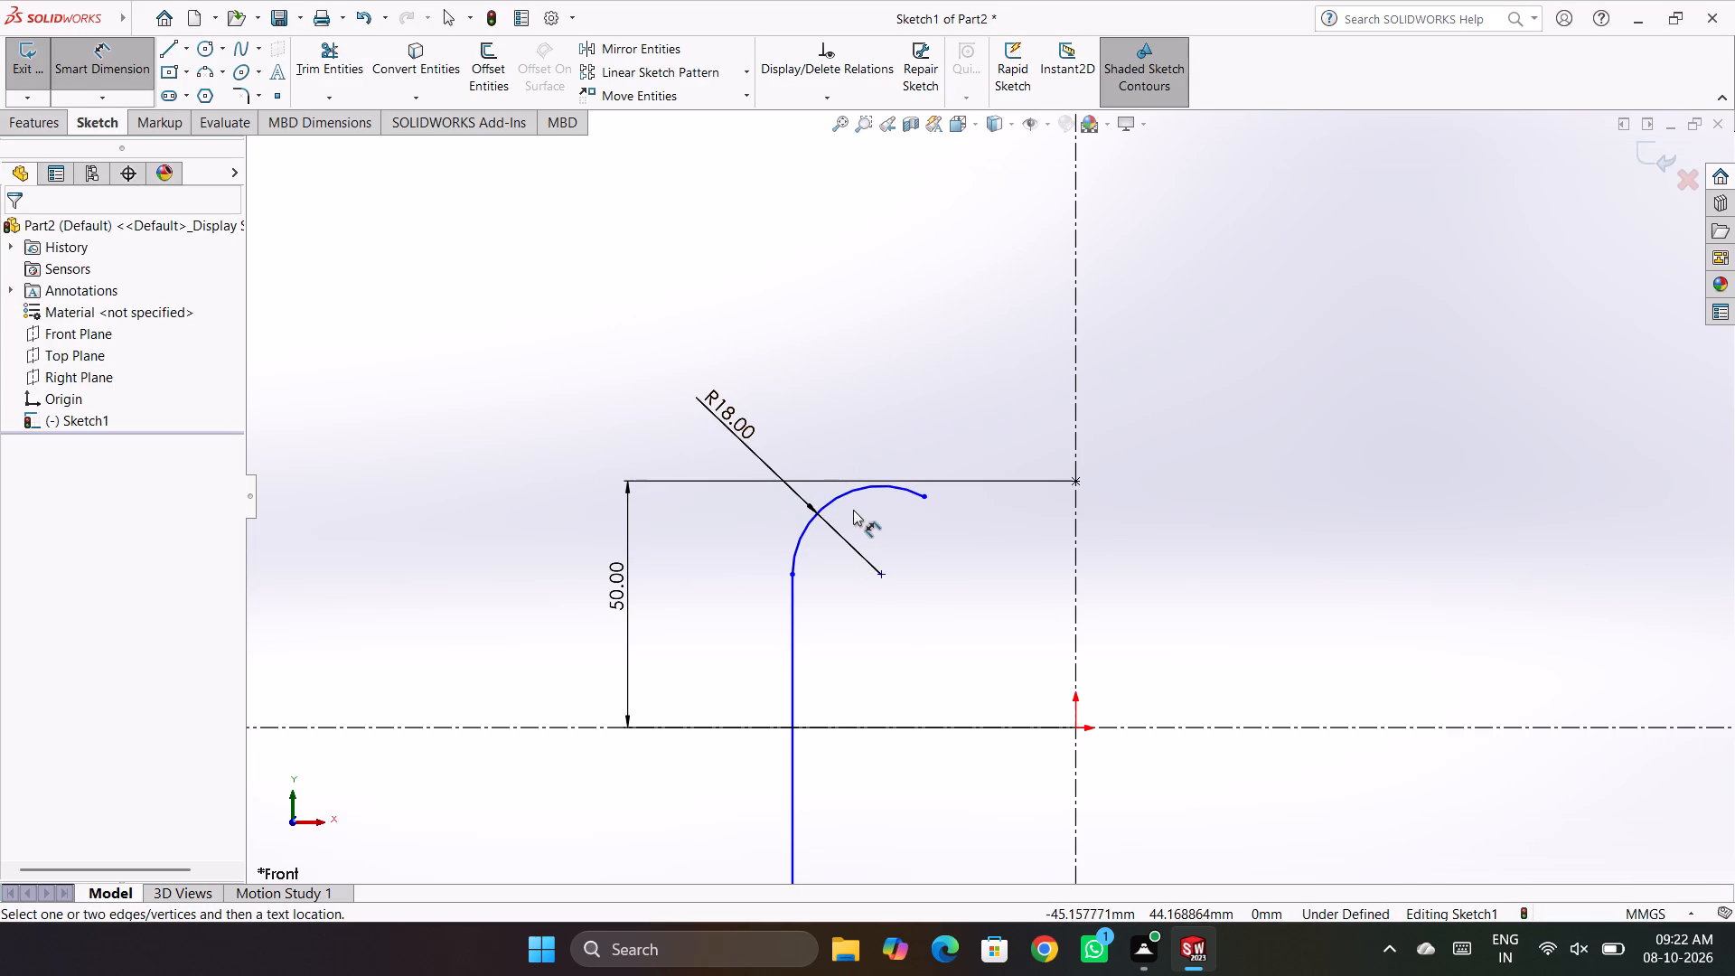
click(265, 184)
key(Escape)
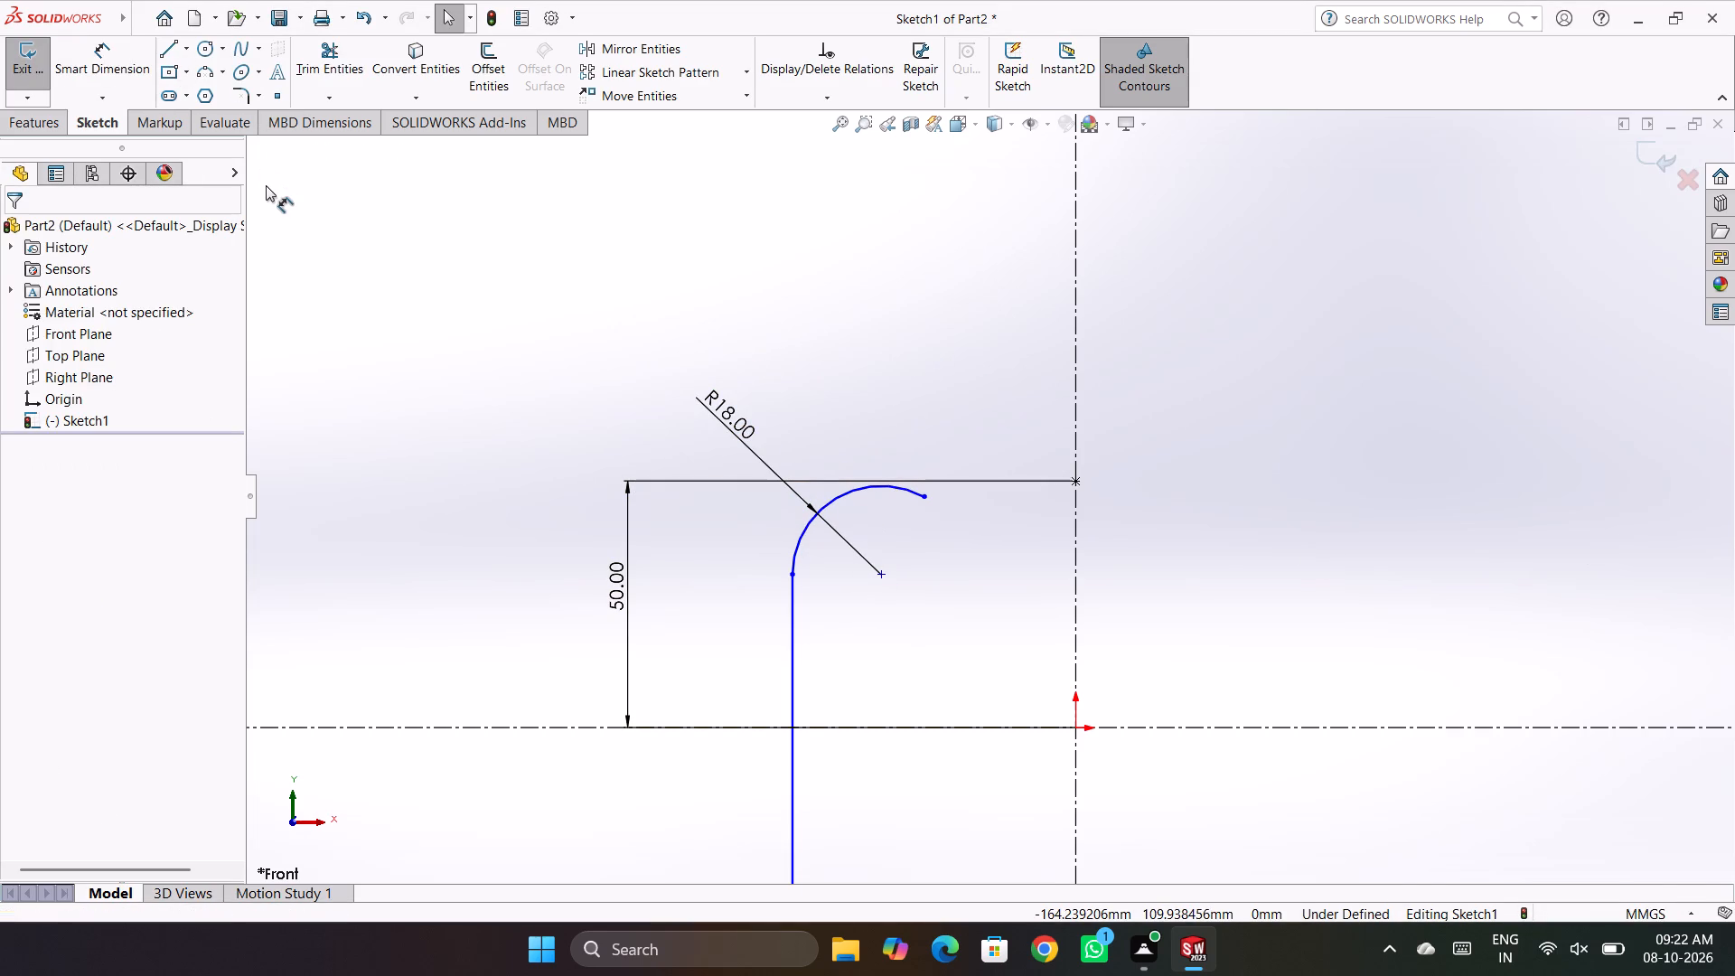
key(Escape)
Sketch a nearly flat three-point arc of about 816 mm radius from the top of the 18 mm arc to the 50 mm point on the vertical axis.
click(209, 74)
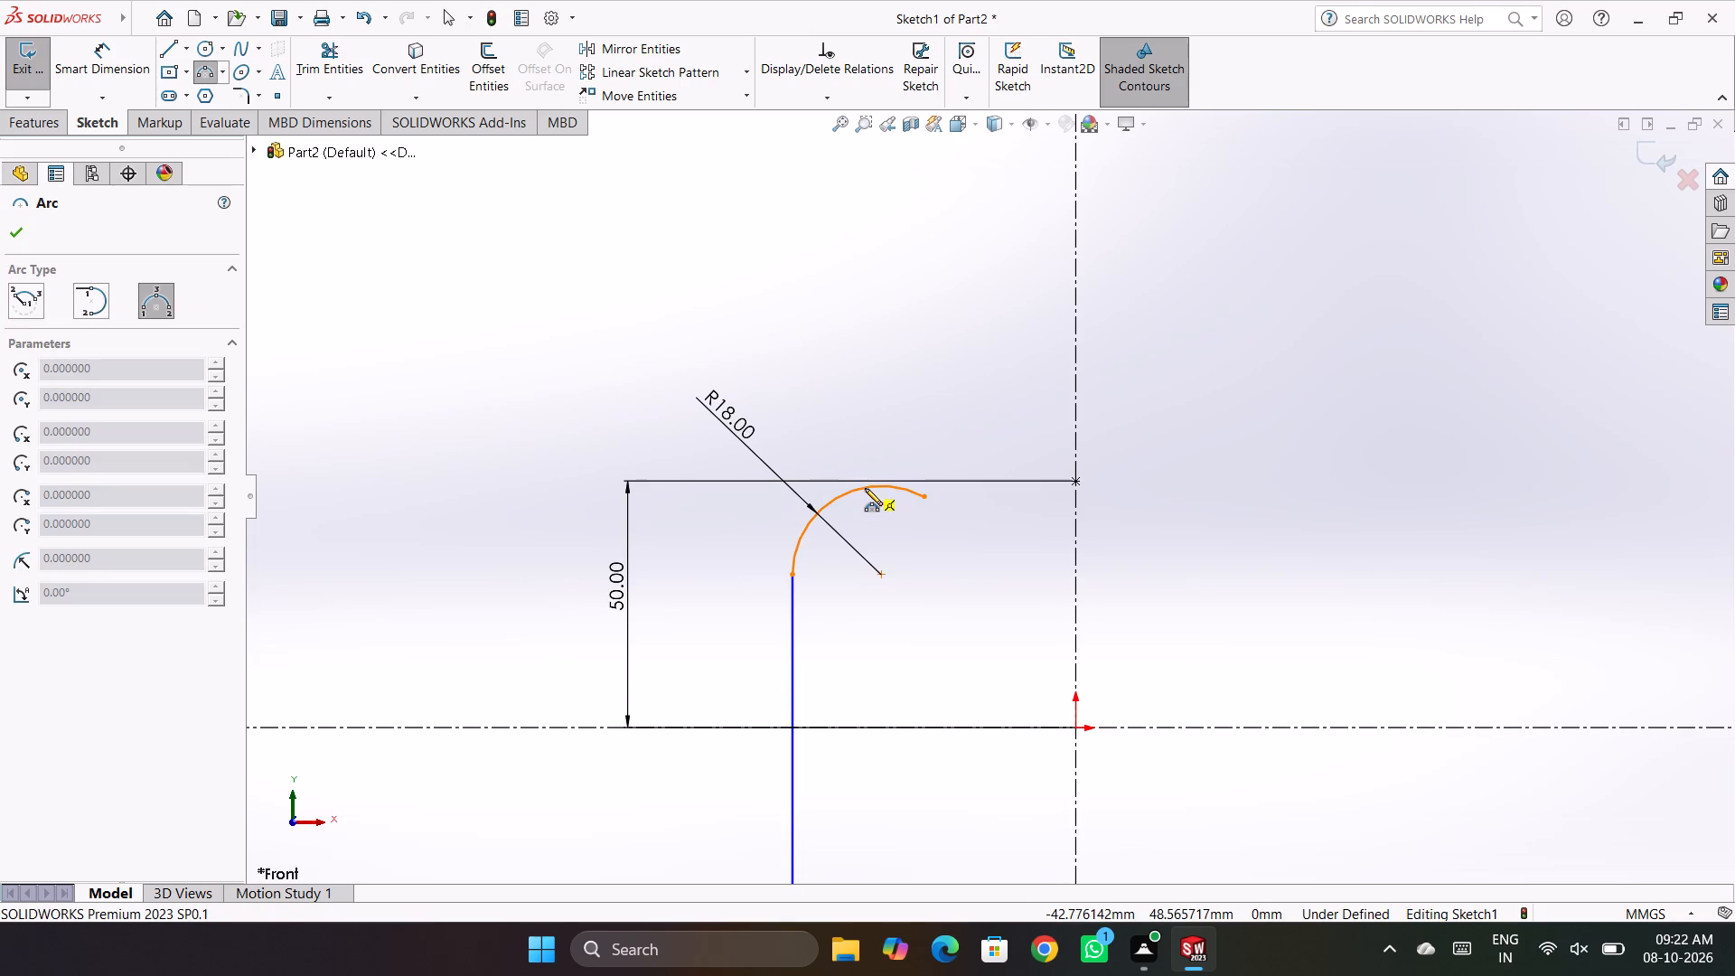
click(879, 485)
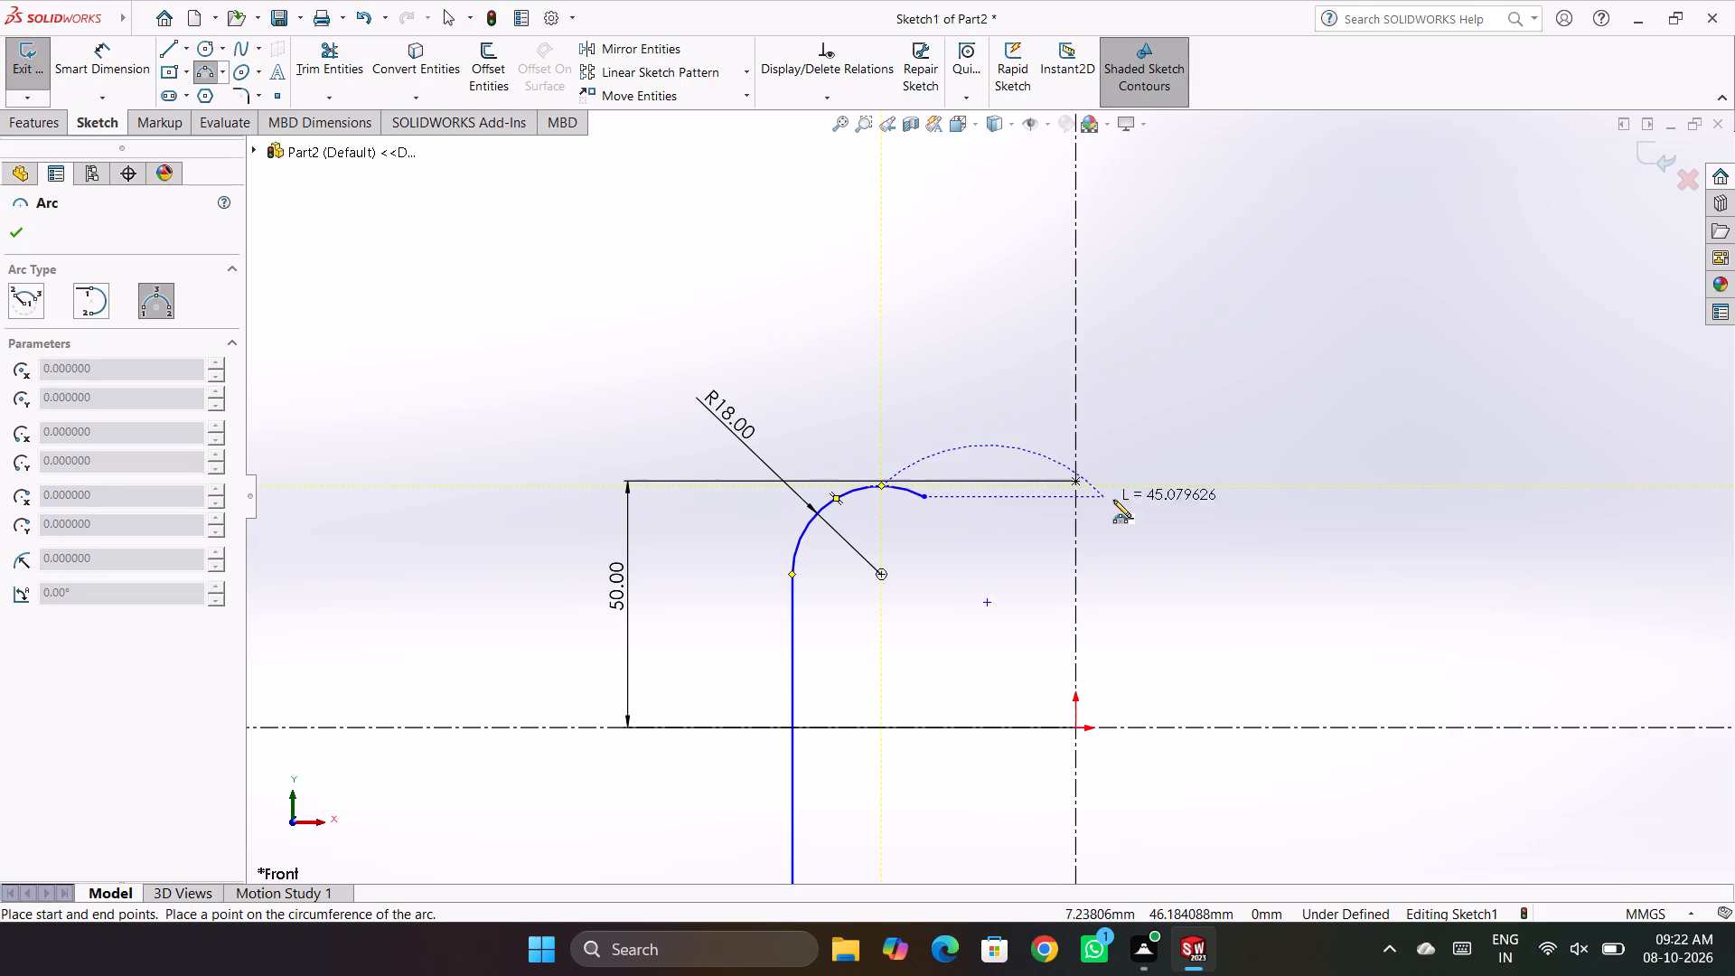
click(1074, 484)
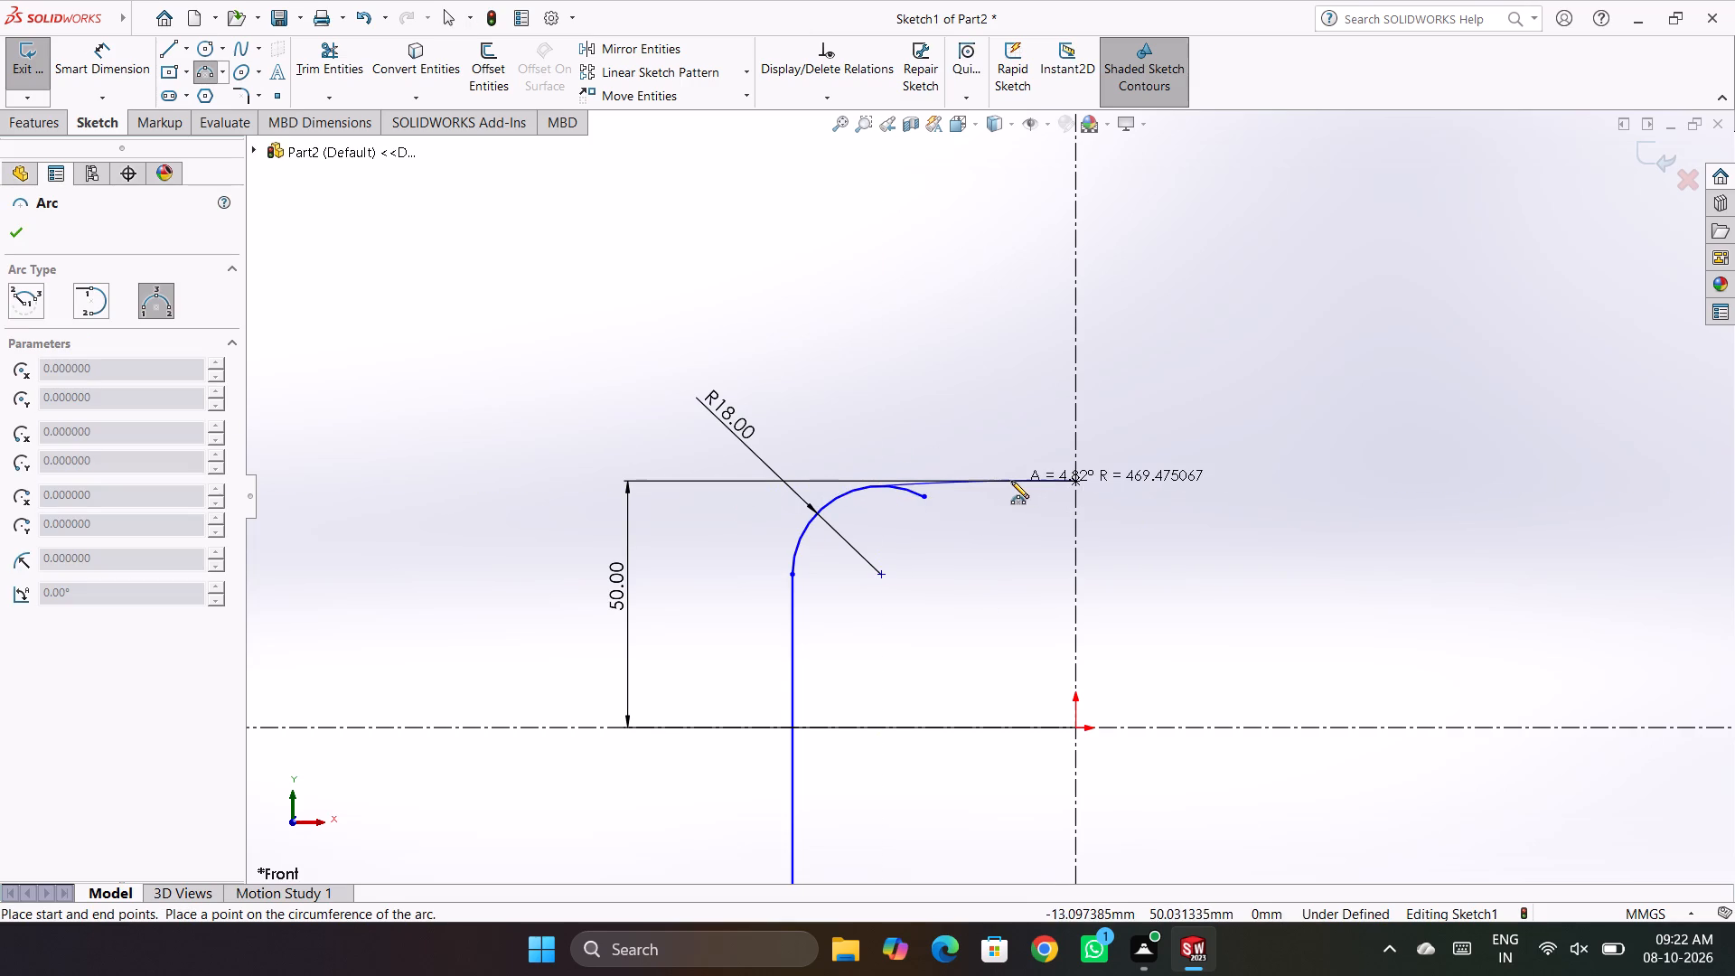
click(1004, 482)
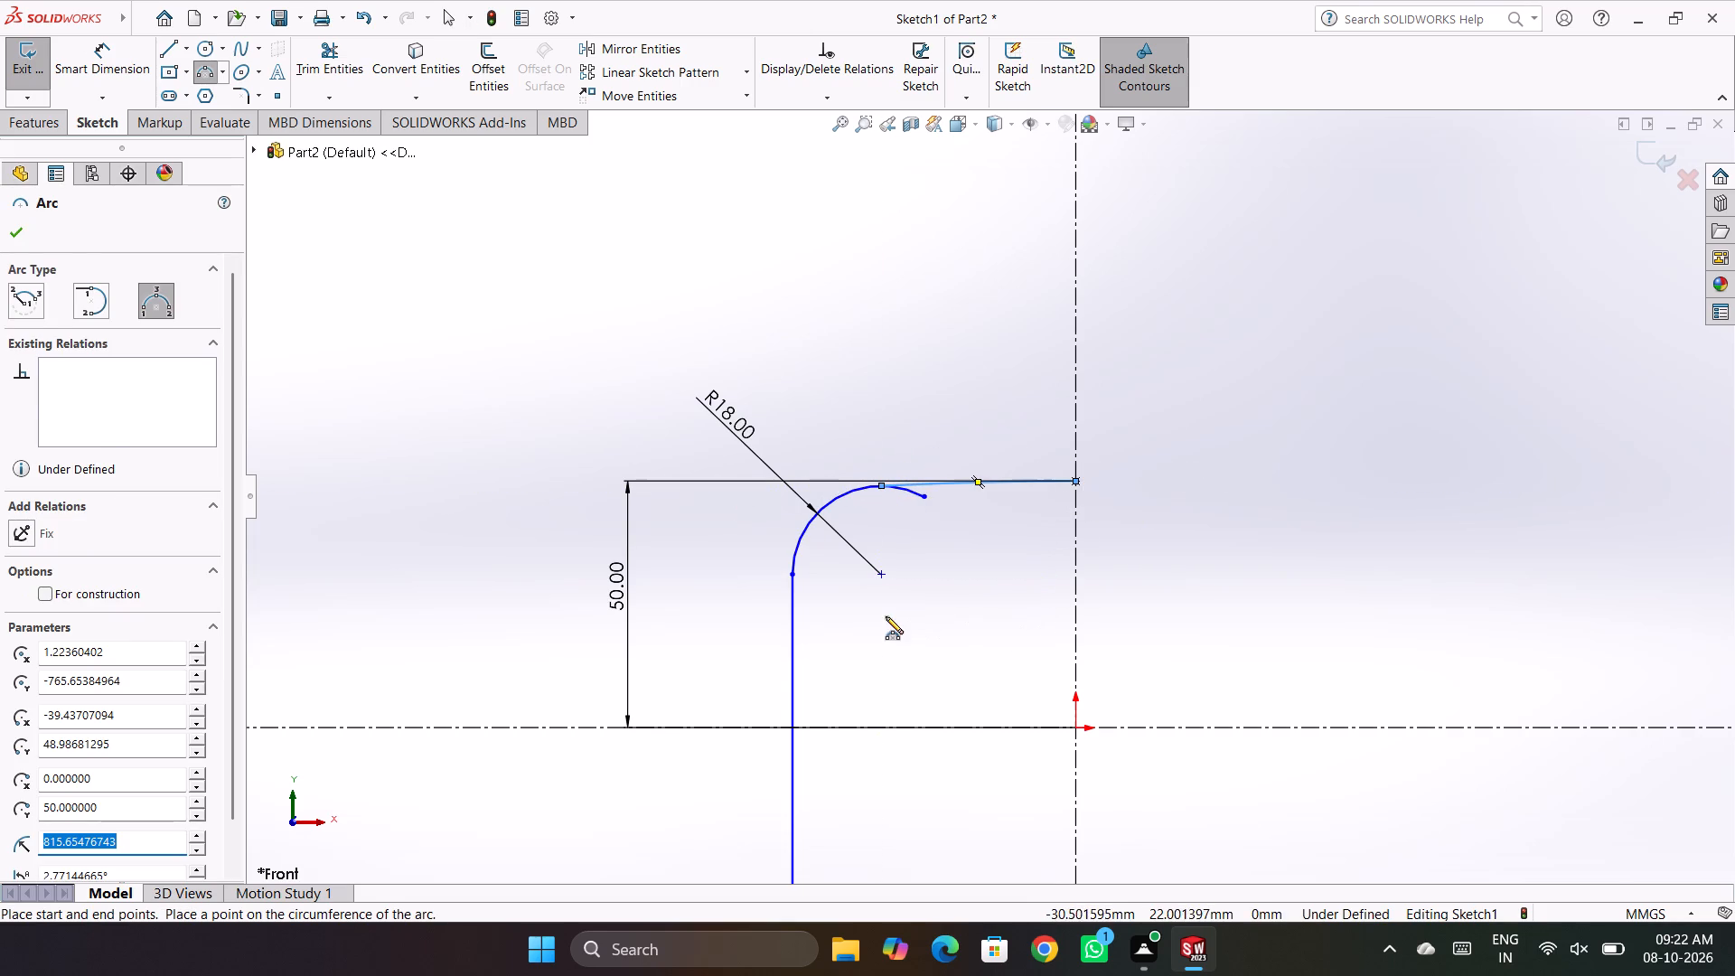
key(Escape)
key(Escape)
Dimension the radius of the nearly flat arc as 300 mm.
right_drag(333, 209, 427, 176)
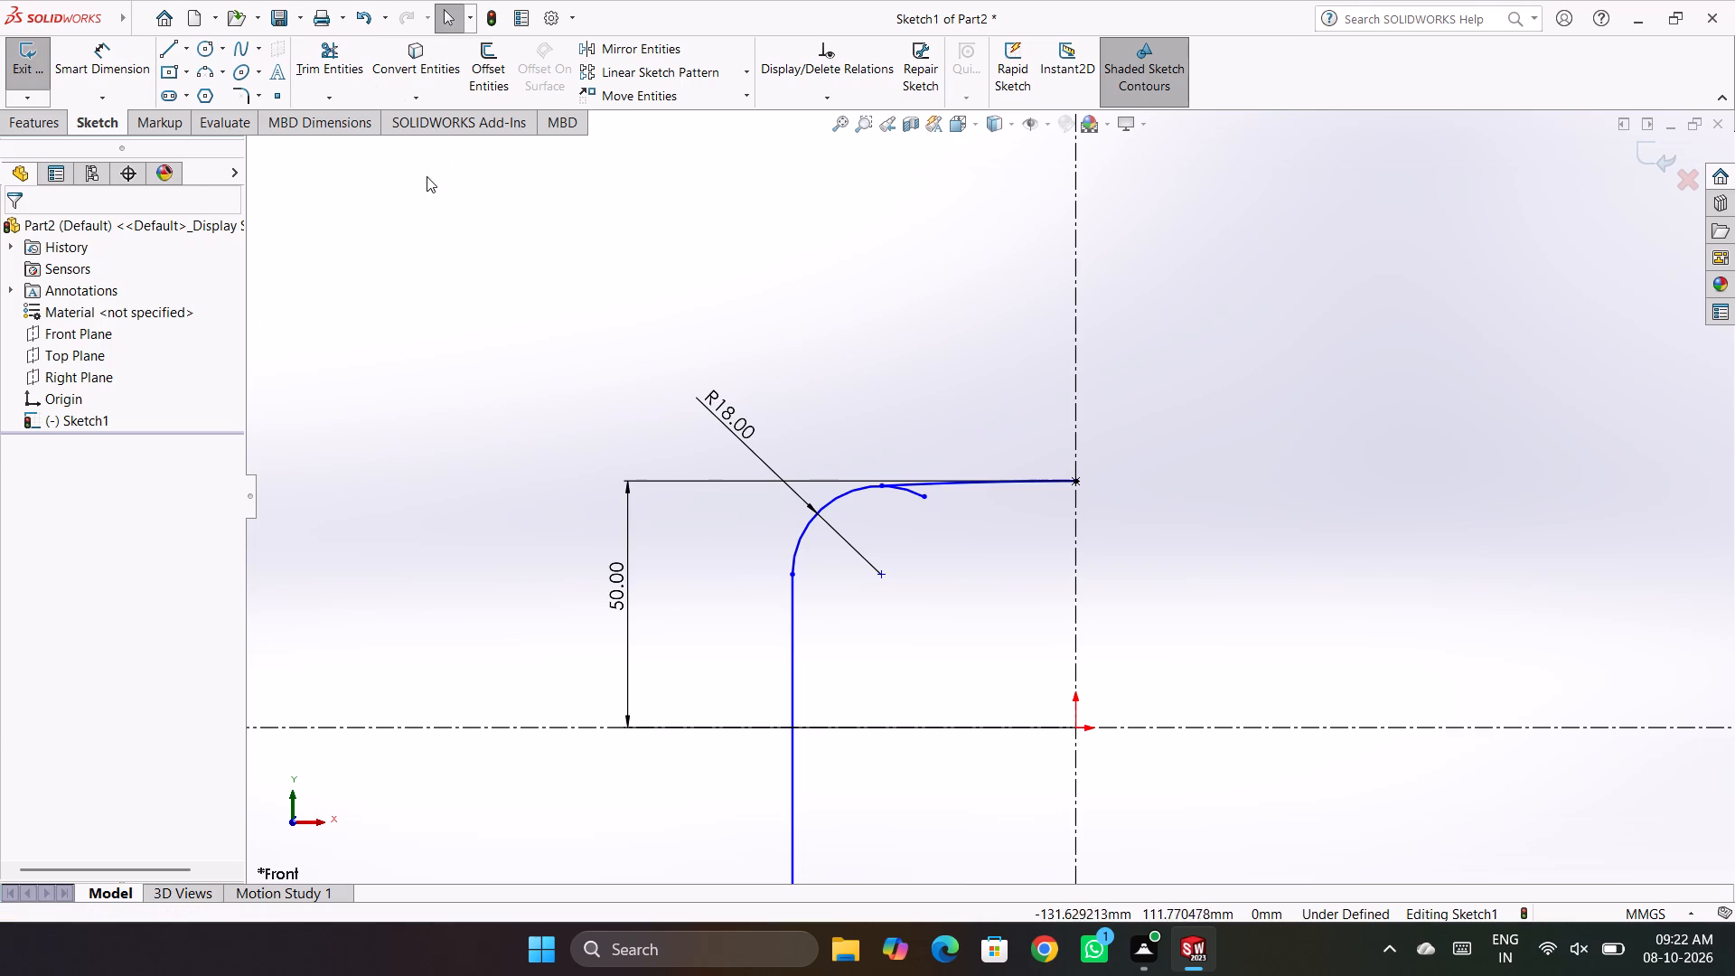
right_drag(427, 176, 428, 175)
right_drag(857, 356, 888, 276)
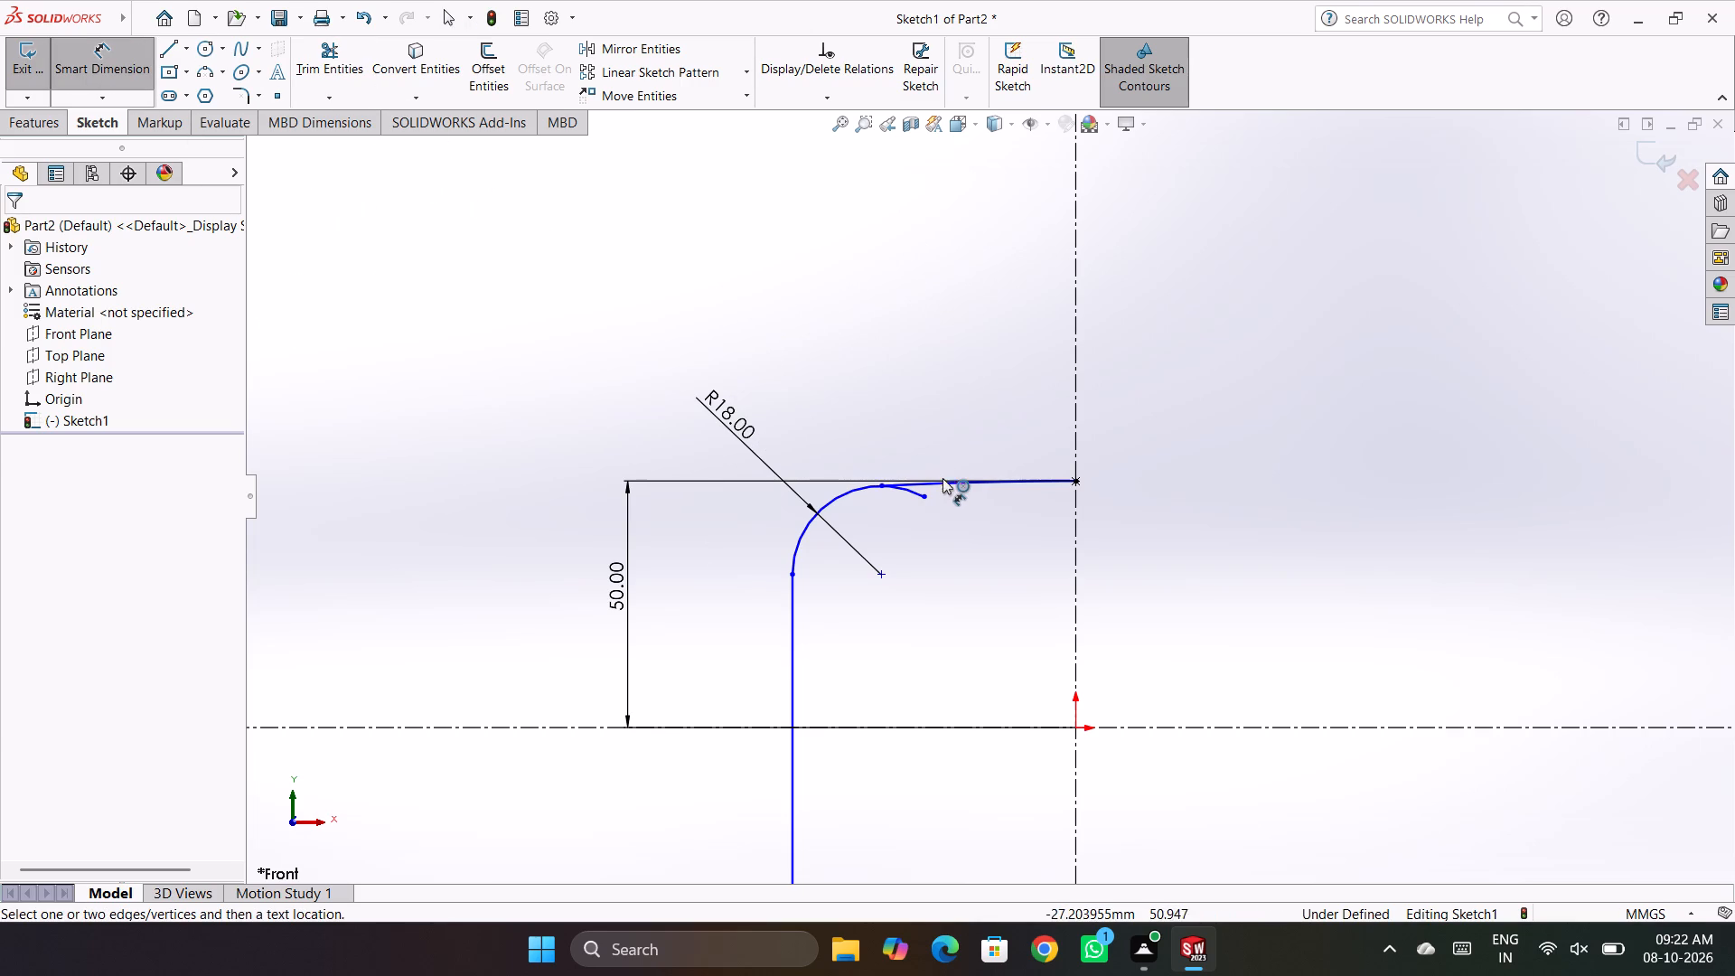
click(943, 478)
click(934, 420)
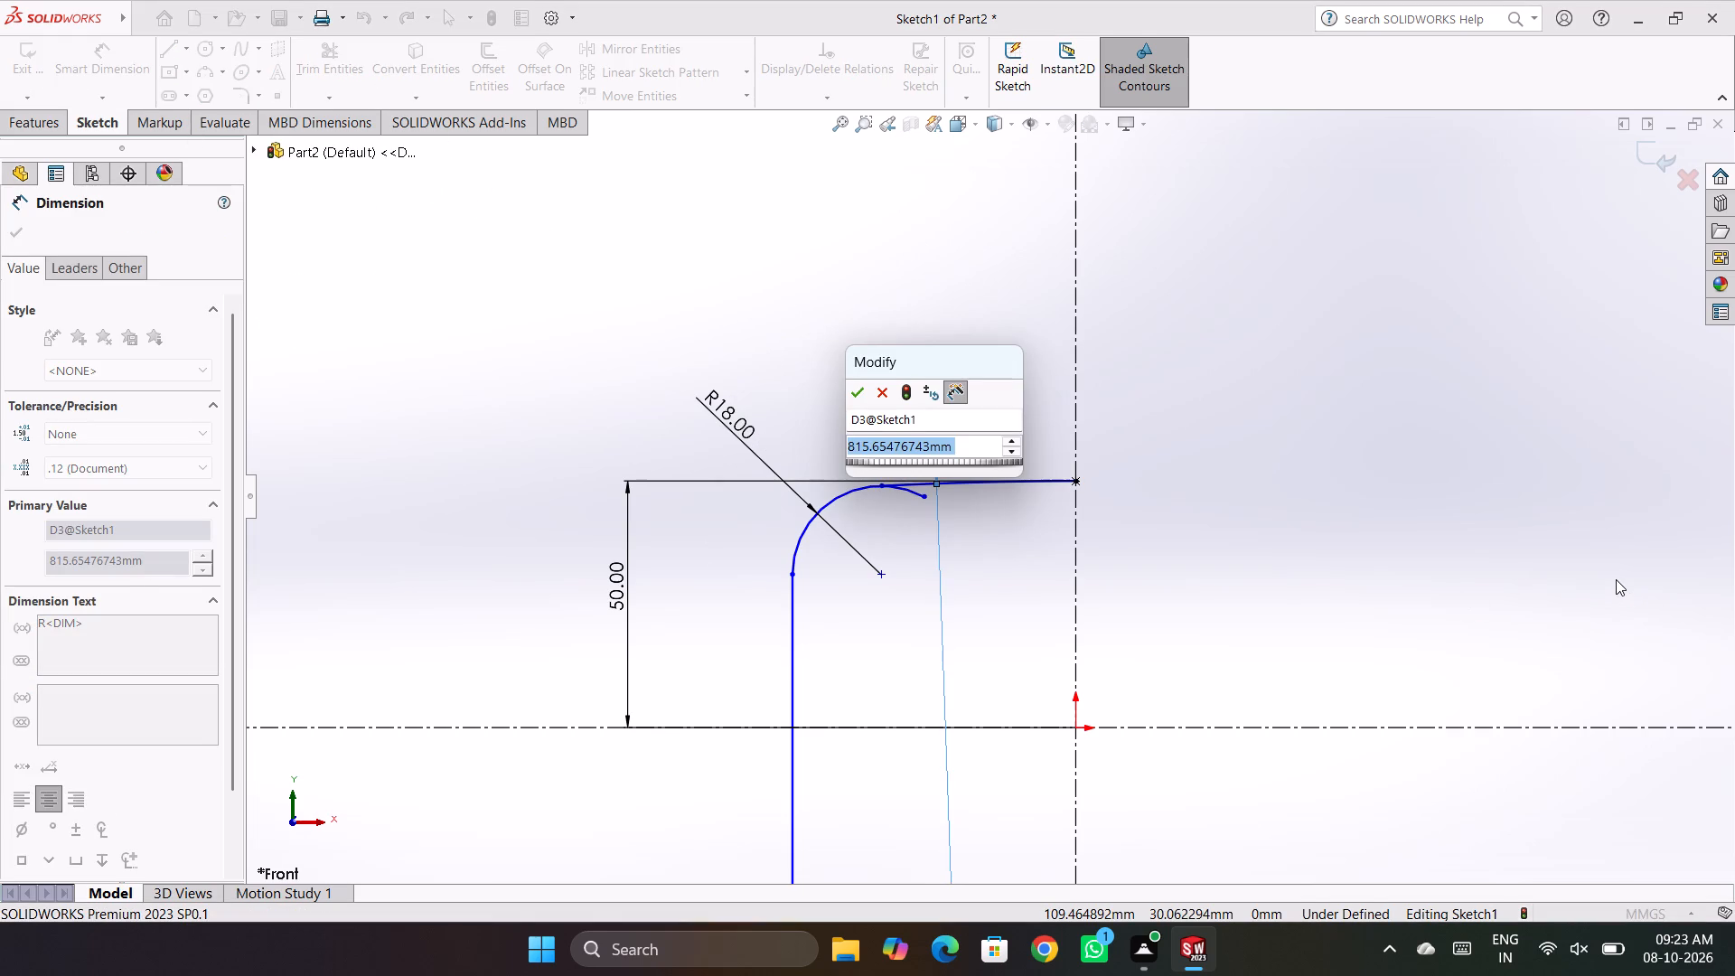
text(300)
key(Return)
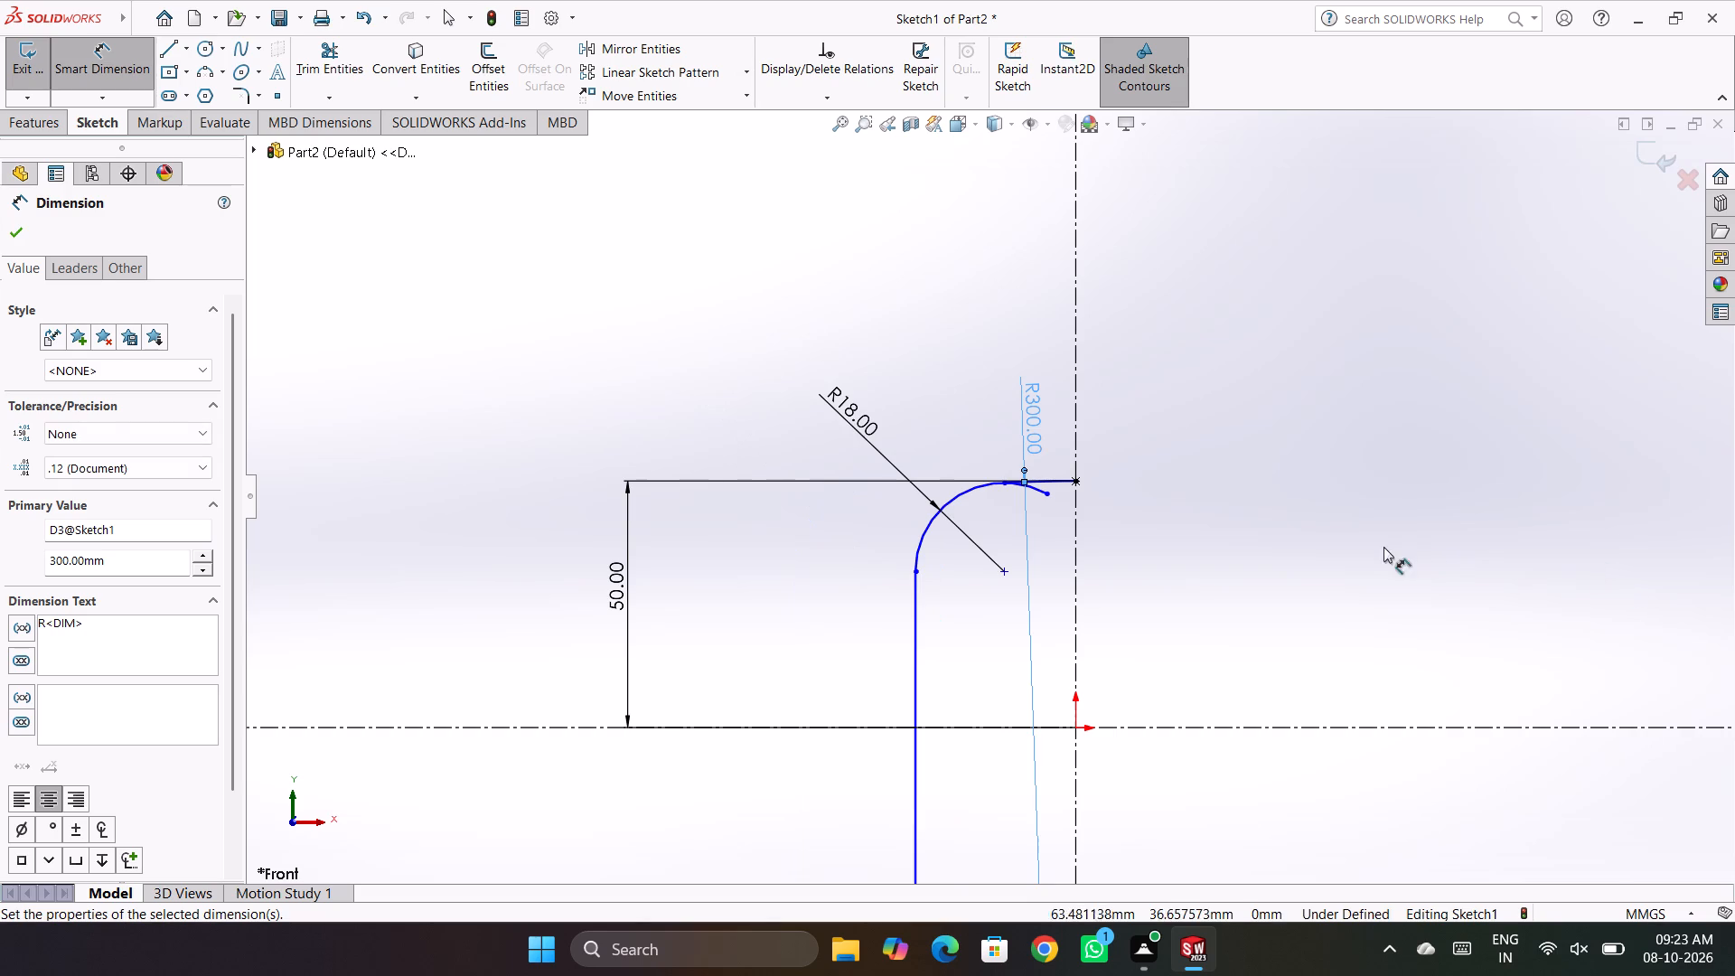
click(1298, 509)
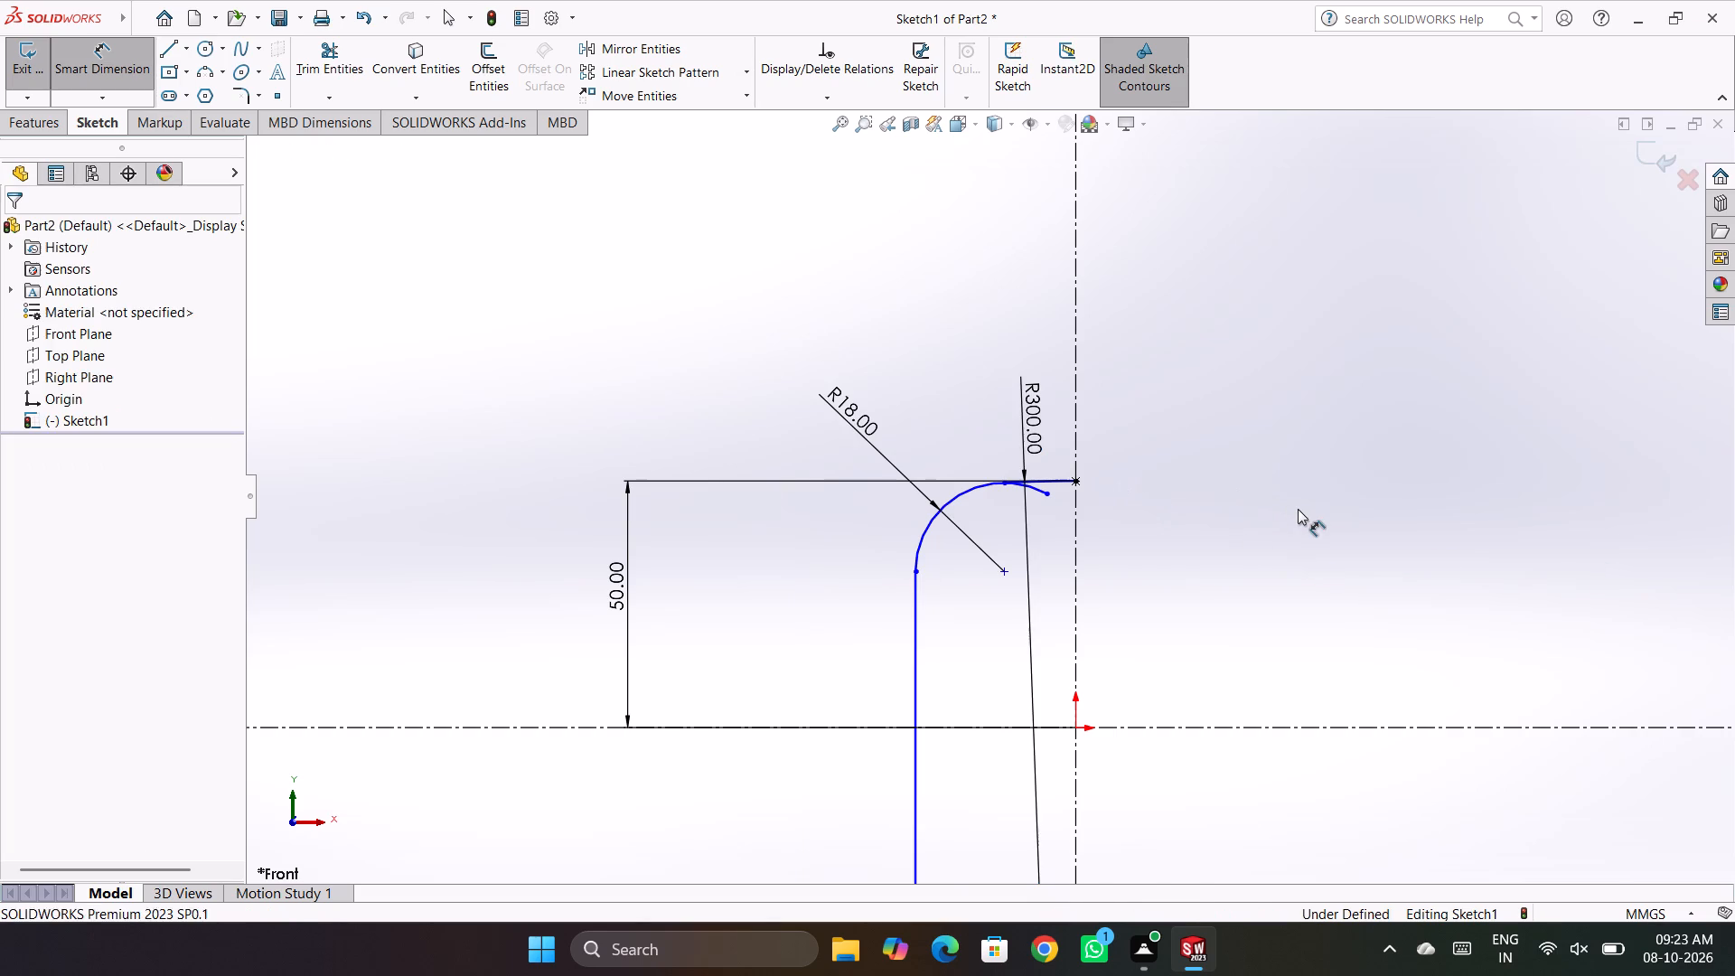
Dimension the distance between the vertical profile line and the vertical construction axis as 60 mm.
click(917, 721)
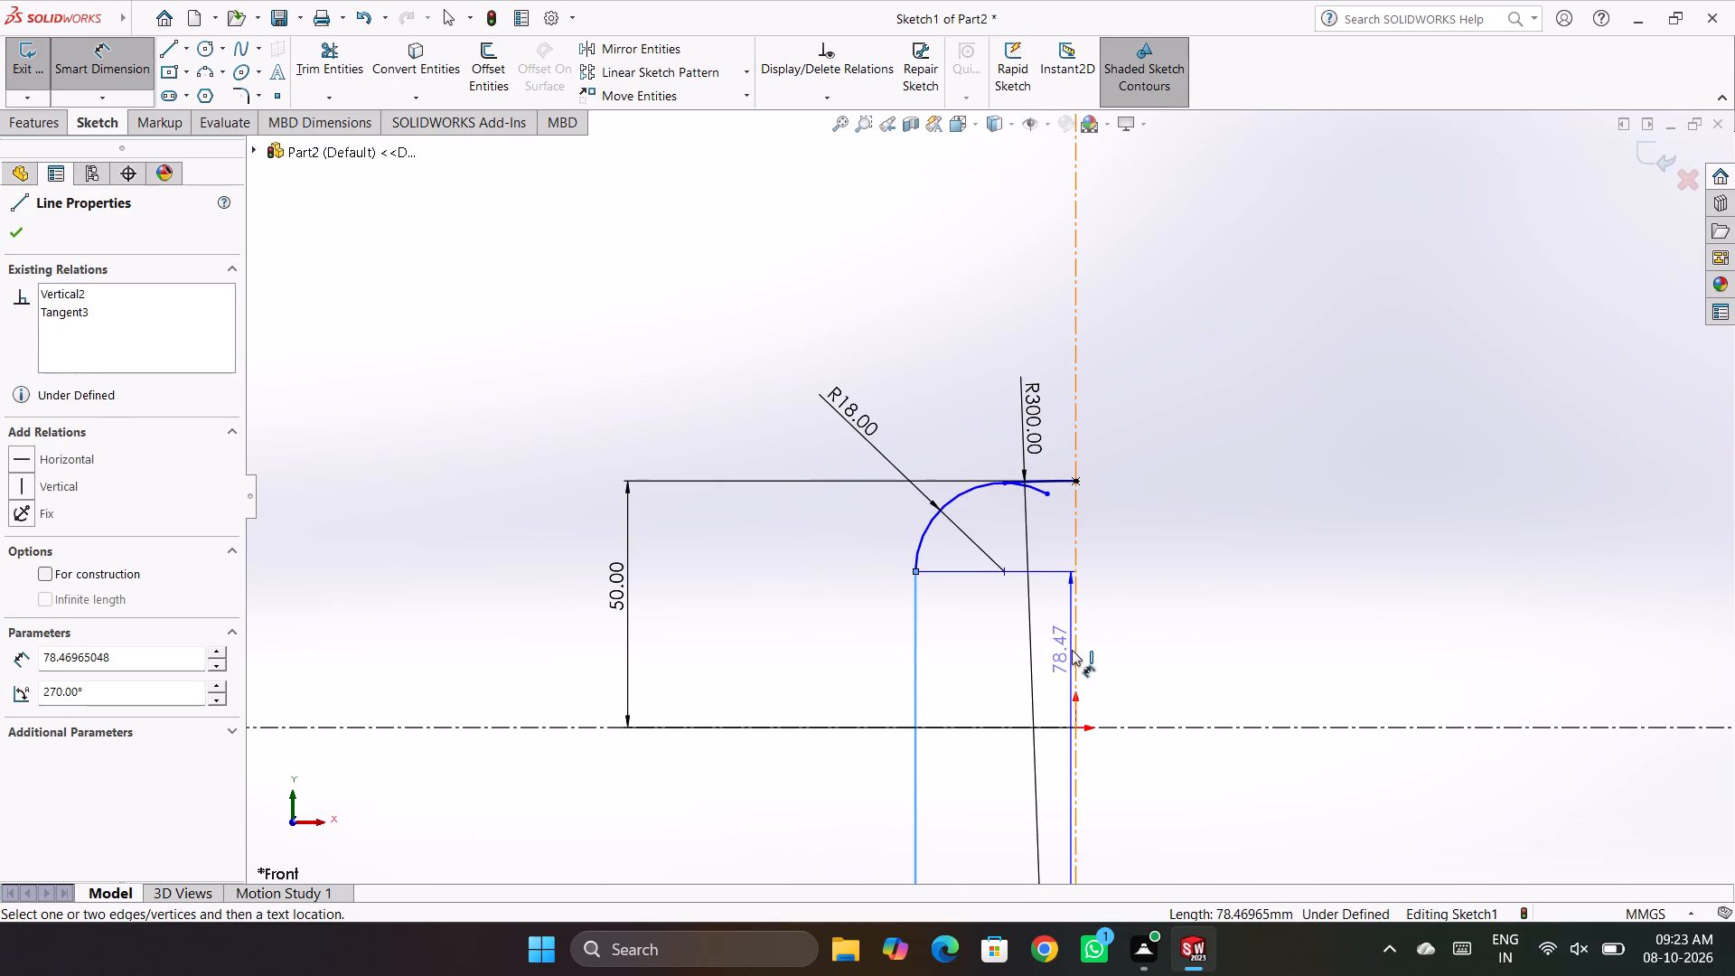
click(1072, 650)
click(989, 820)
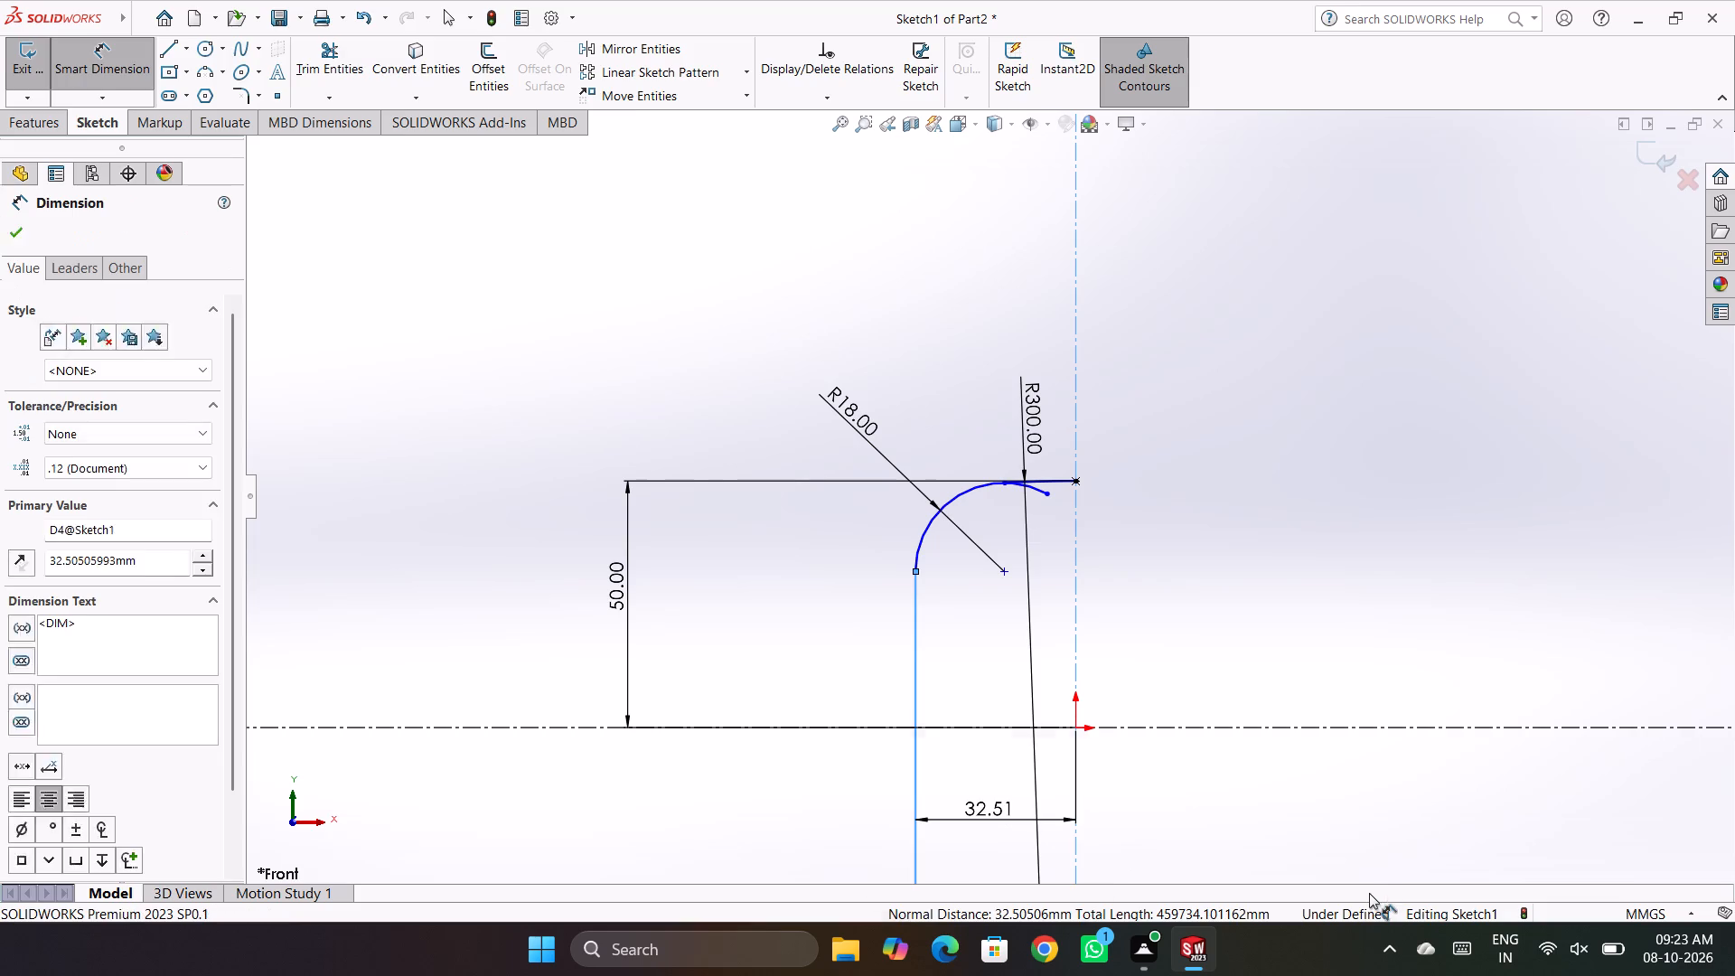
text(60)
key(Return)
click(1276, 542)
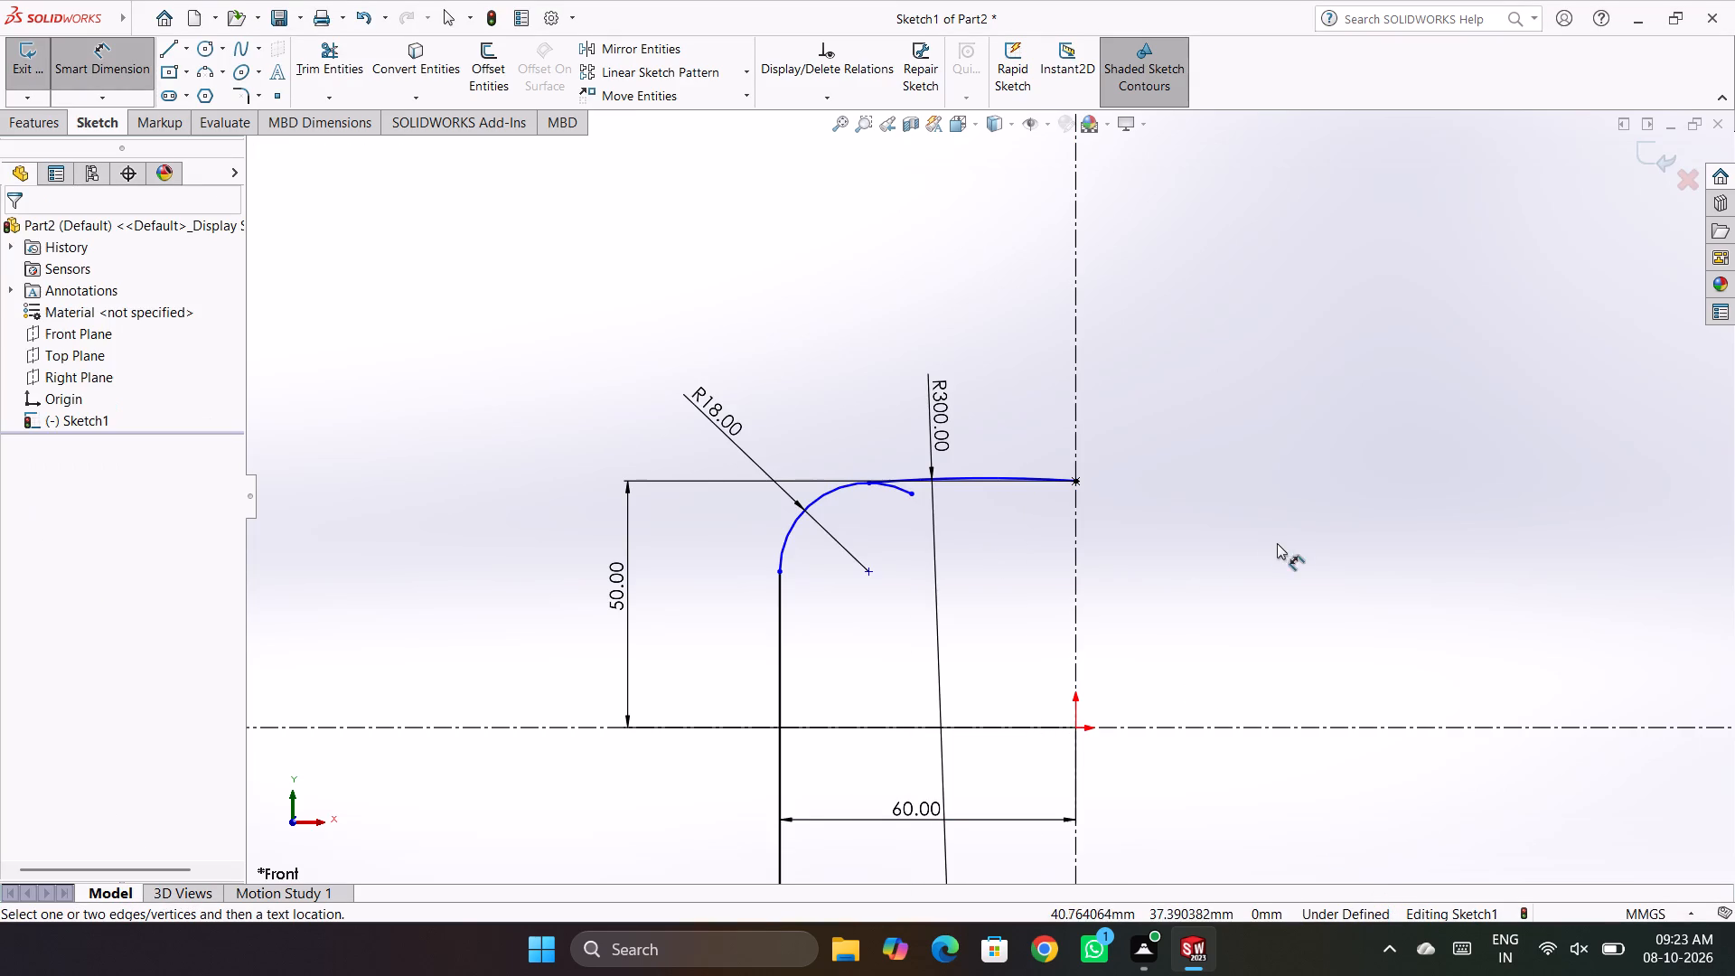
Add a tangent relation between the 300 mm arc and the 18 mm arc.
scroll(1055, 505, down, 5)
scroll(983, 492, down, 2)
scroll(983, 492, up, 2)
right_drag(705, 336, 654, 319)
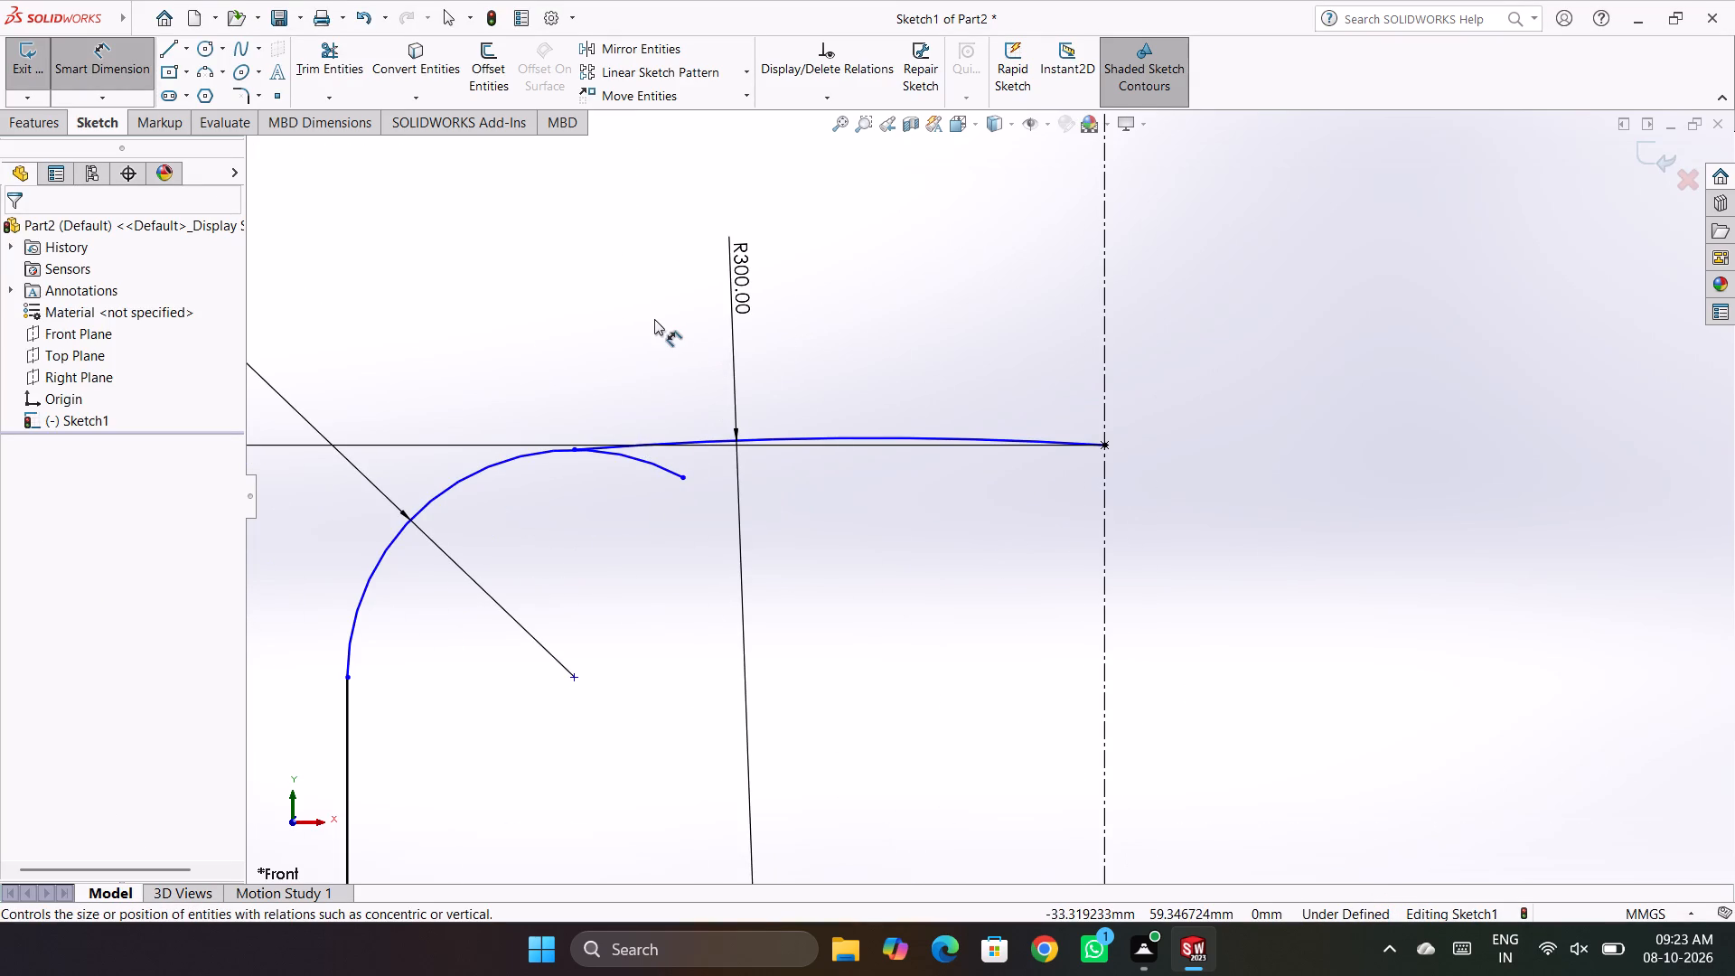
right_drag(654, 319, 606, 324)
click(659, 444)
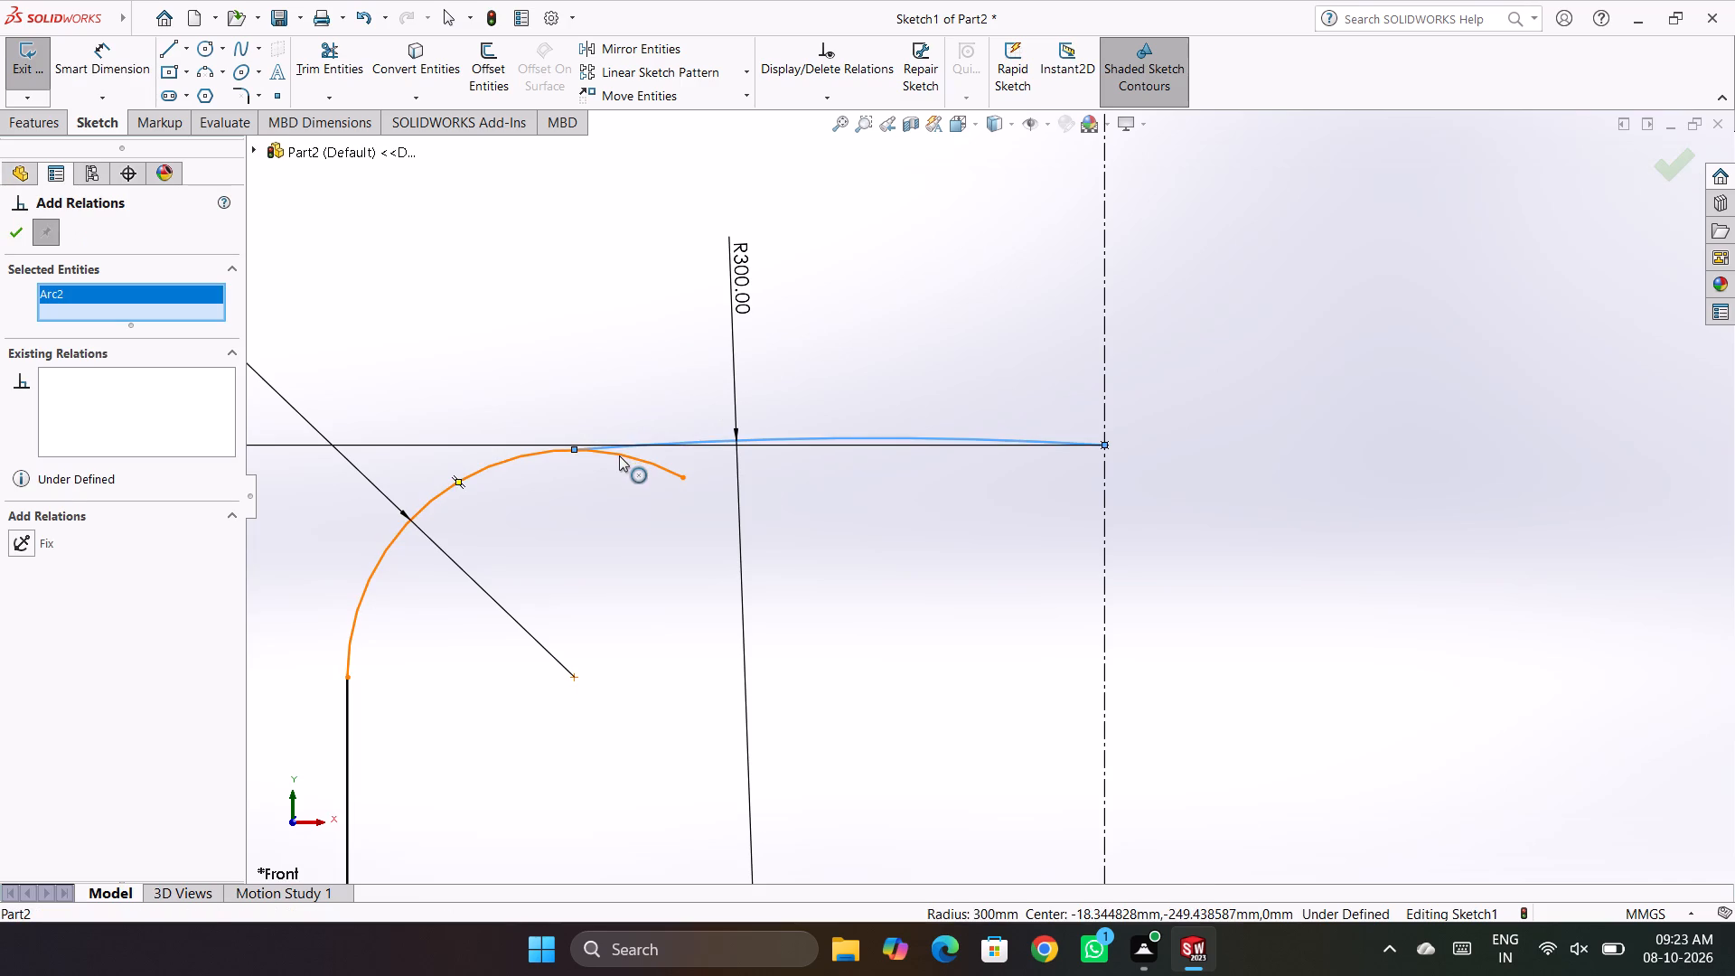
click(619, 455)
click(50, 581)
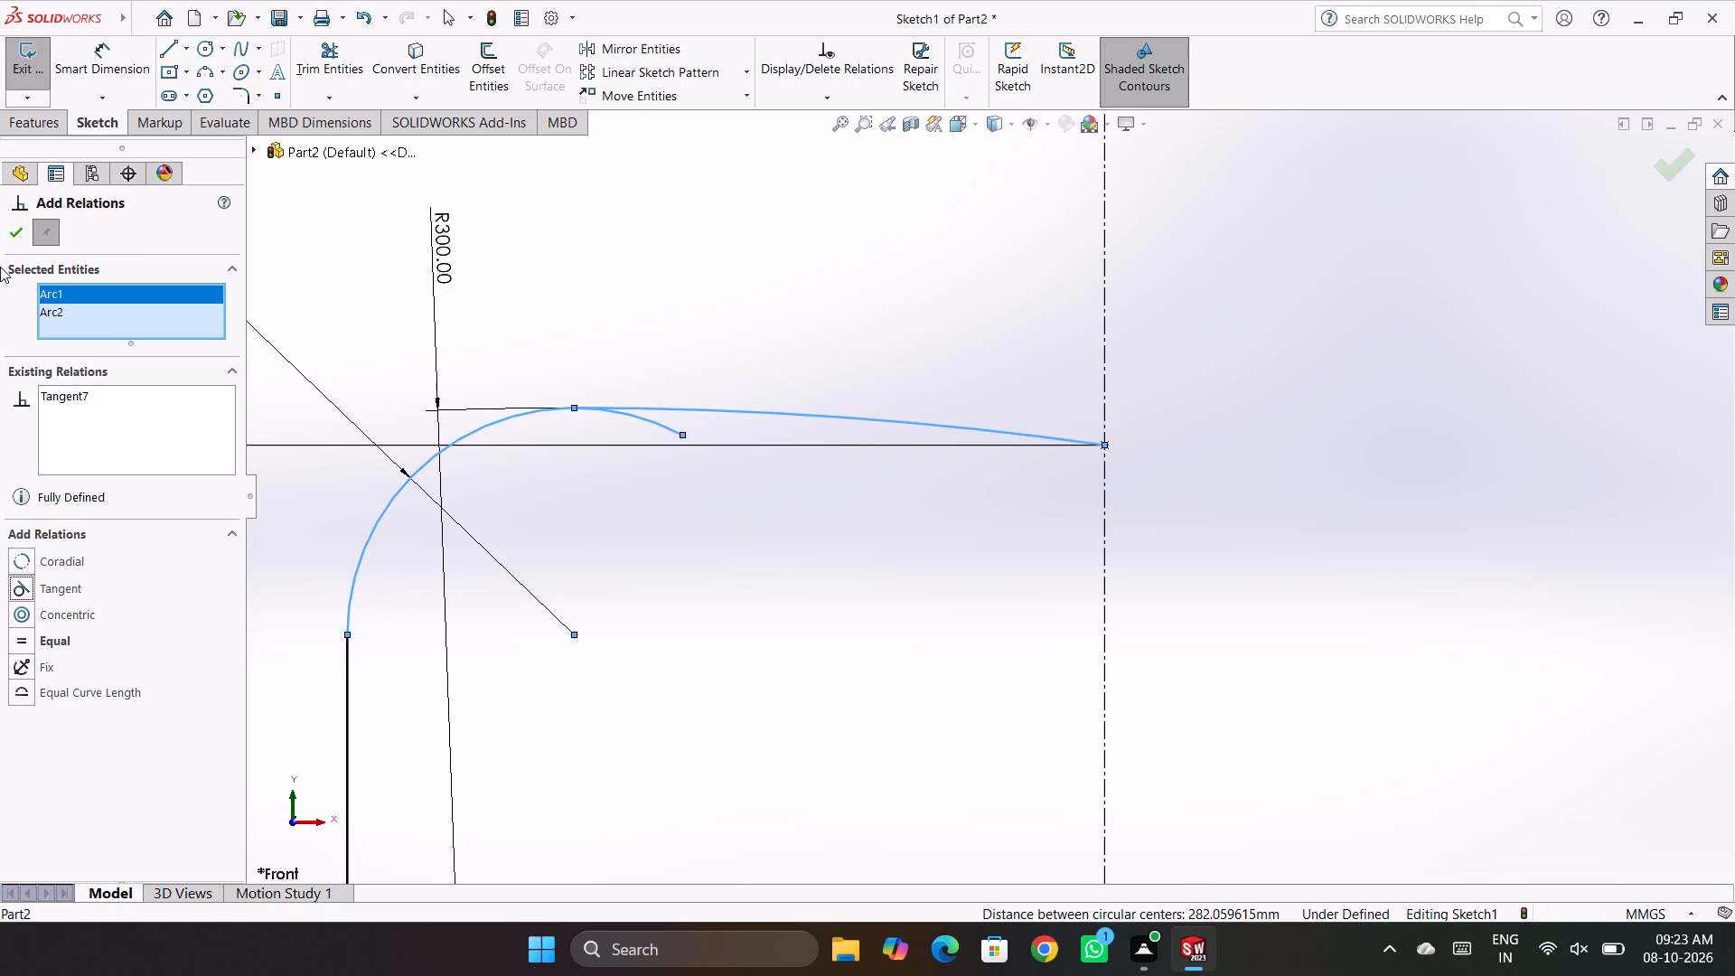
click(21, 221)
click(728, 325)
Examine the top of the profile where the 18 mm and 300 mm arcs meet.
scroll(755, 356, up, 5)
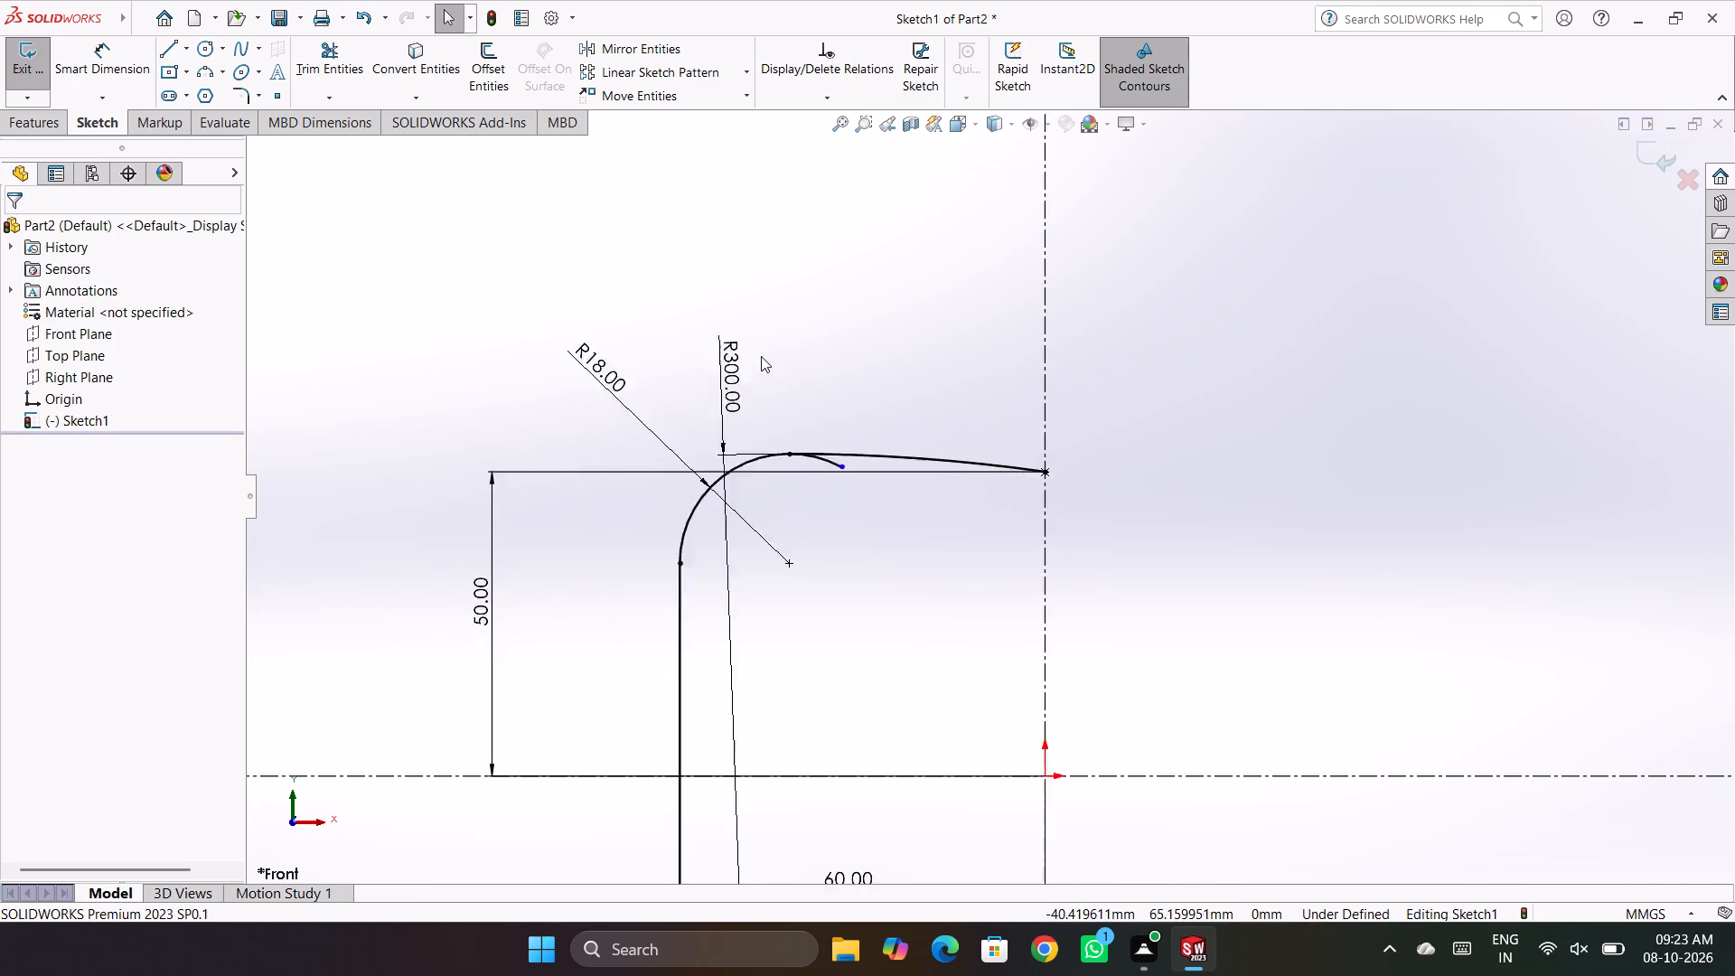
scroll(982, 586, up, 2)
scroll(1033, 580, down, 1)
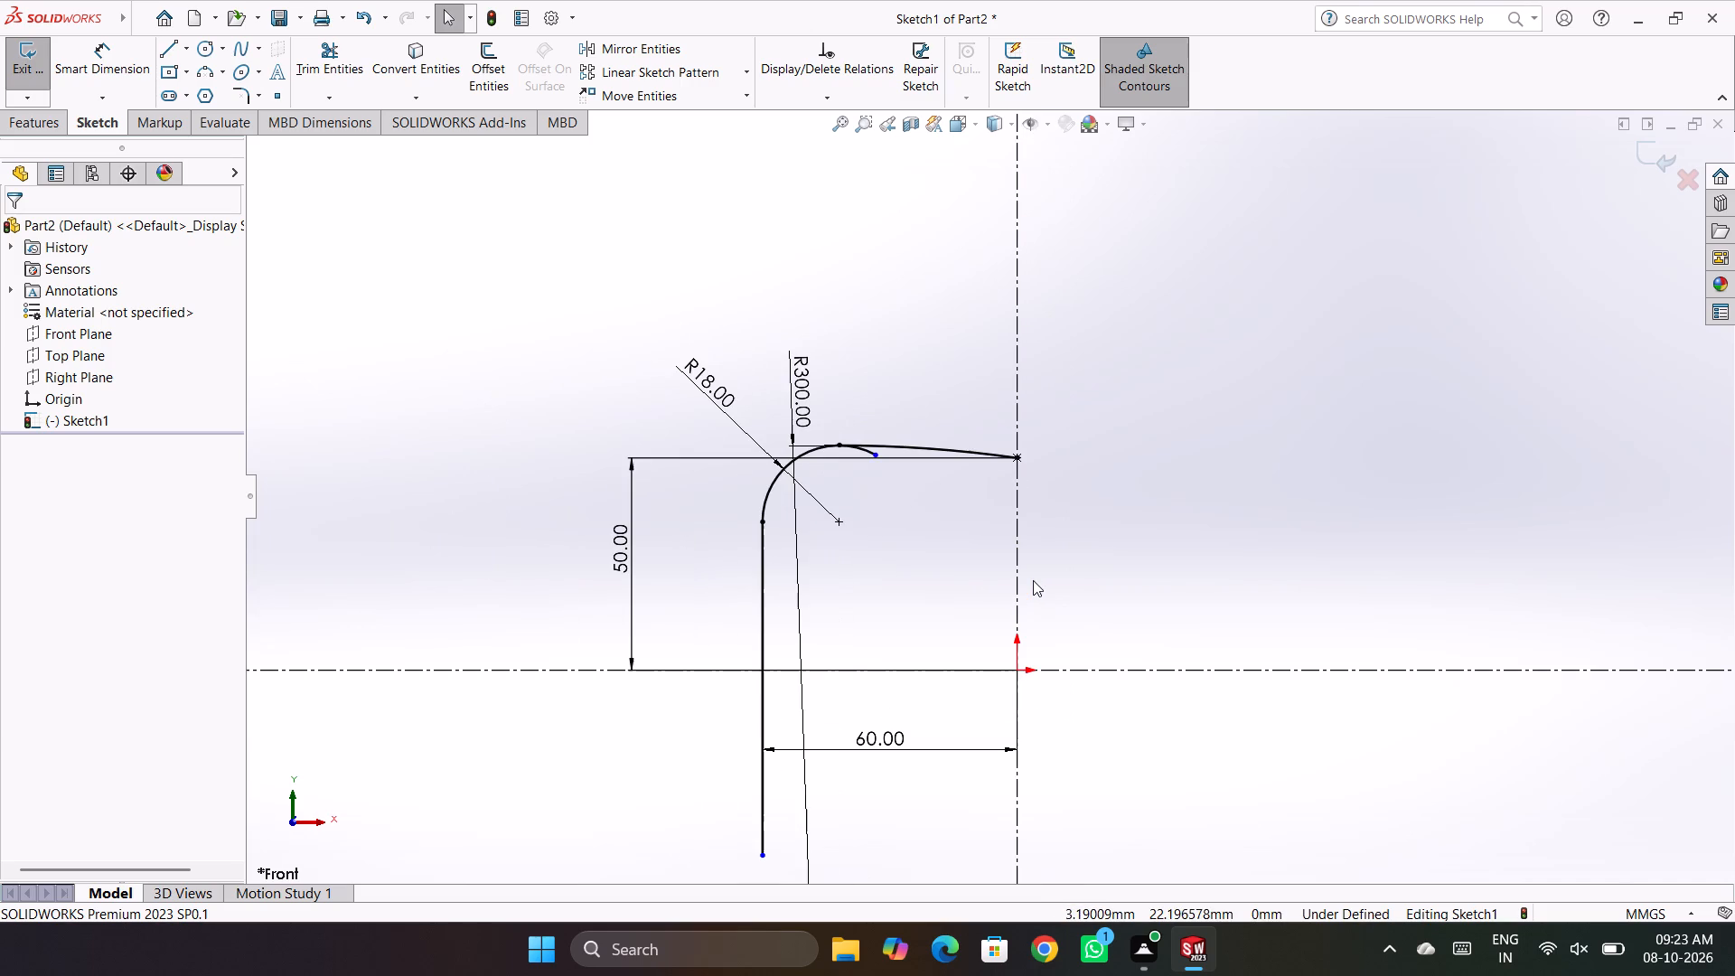
scroll(1033, 580, down, 1)
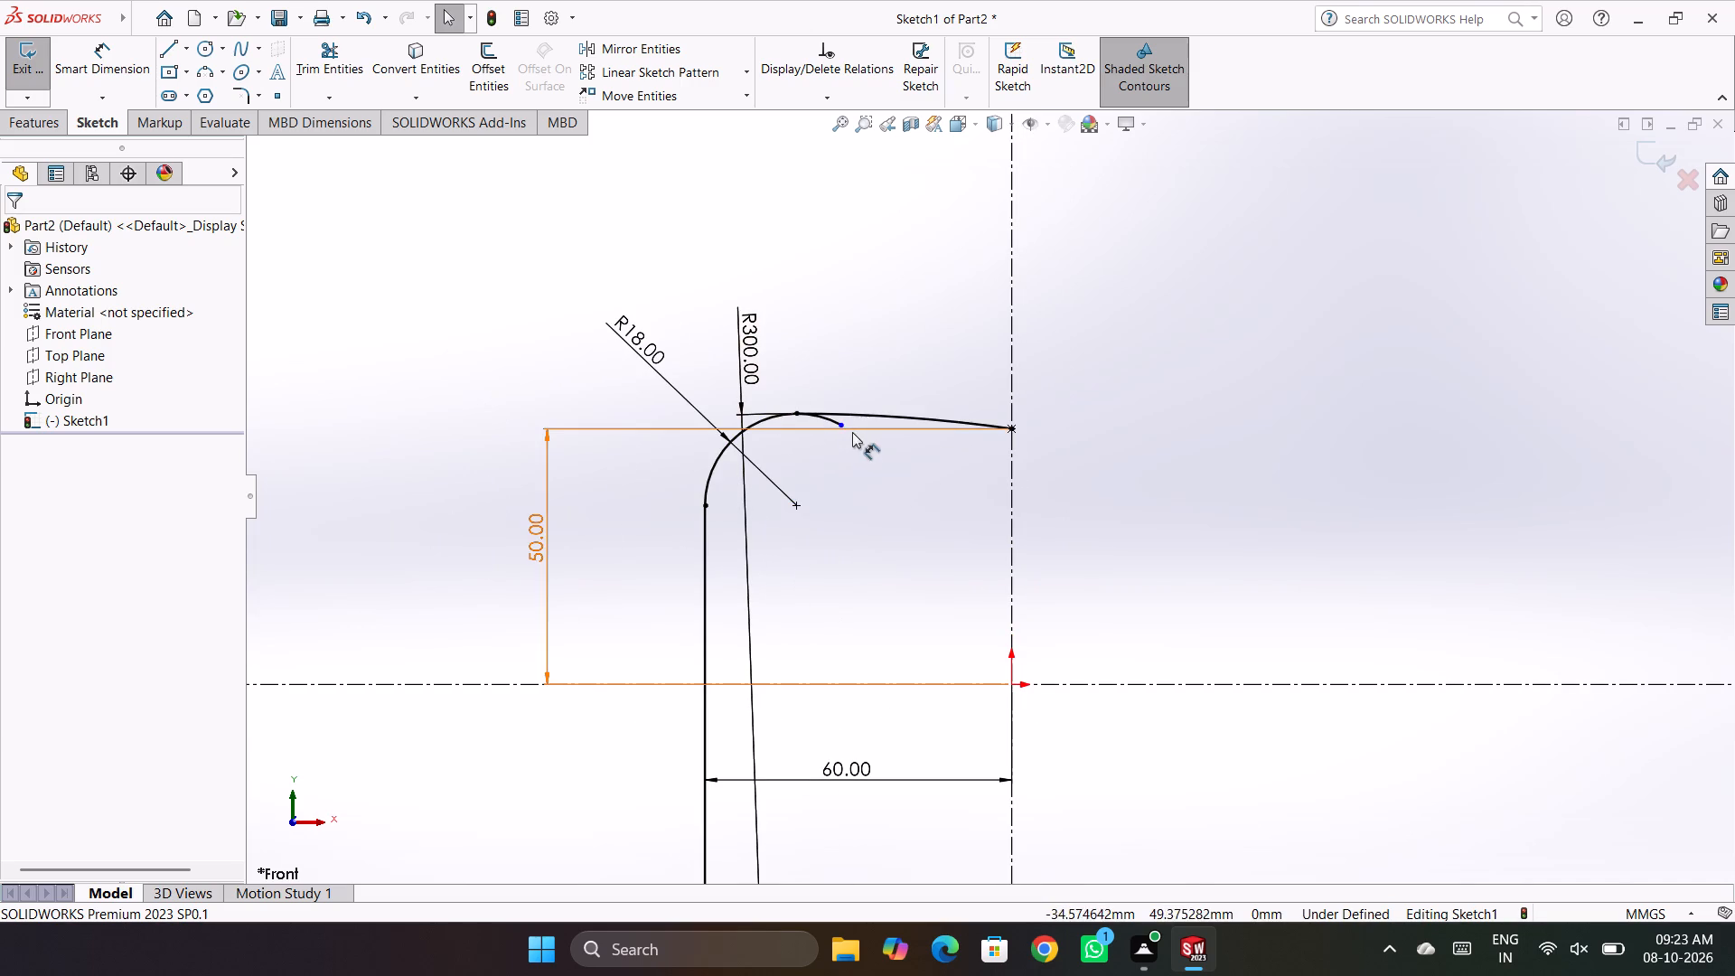
scroll(867, 482, down, 4)
scroll(869, 475, up, 2)
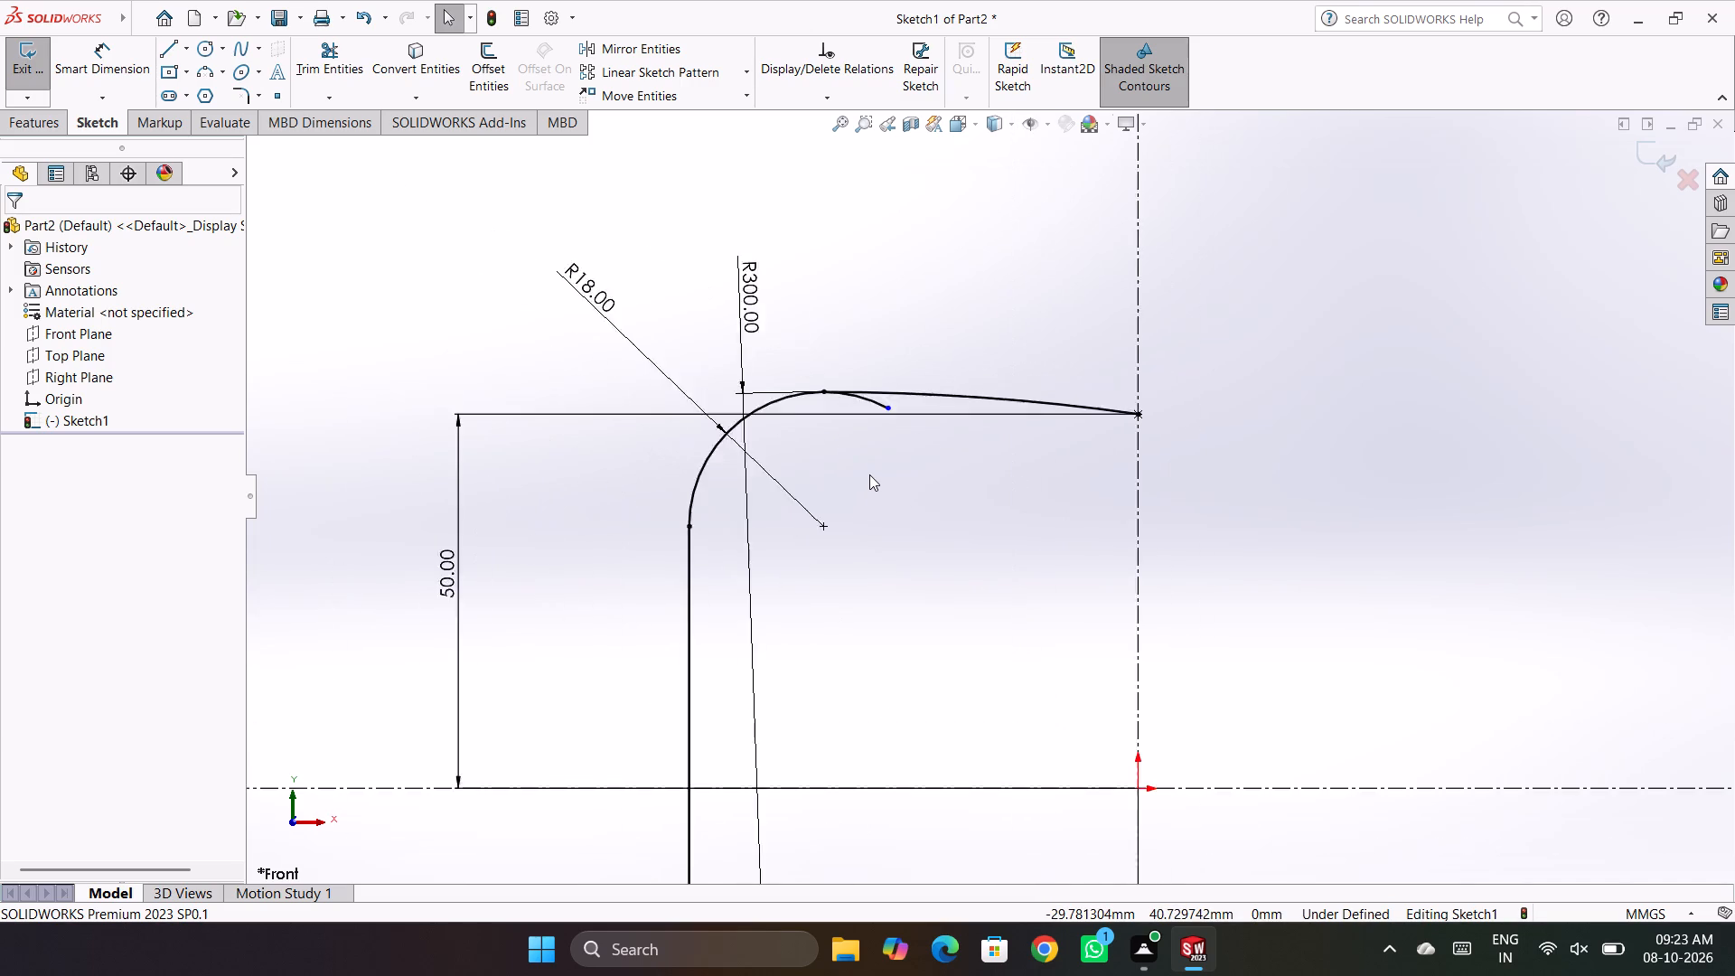
scroll(869, 474, up, 5)
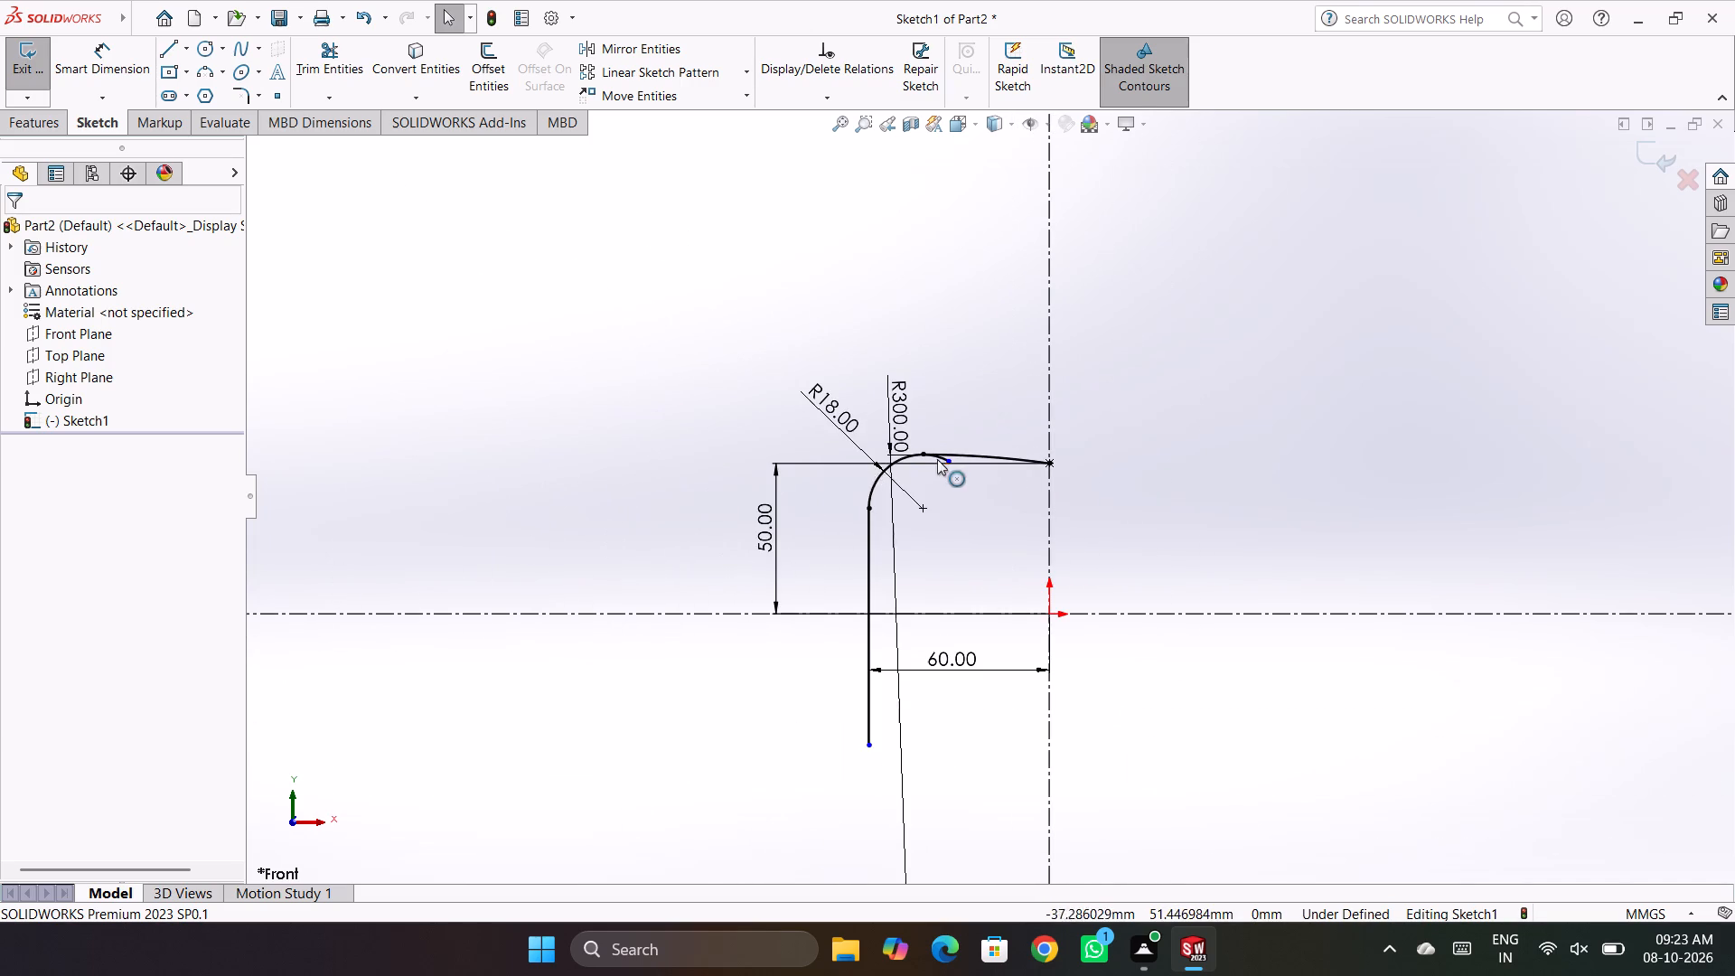
scroll(939, 459, down, 3)
right_click(962, 297)
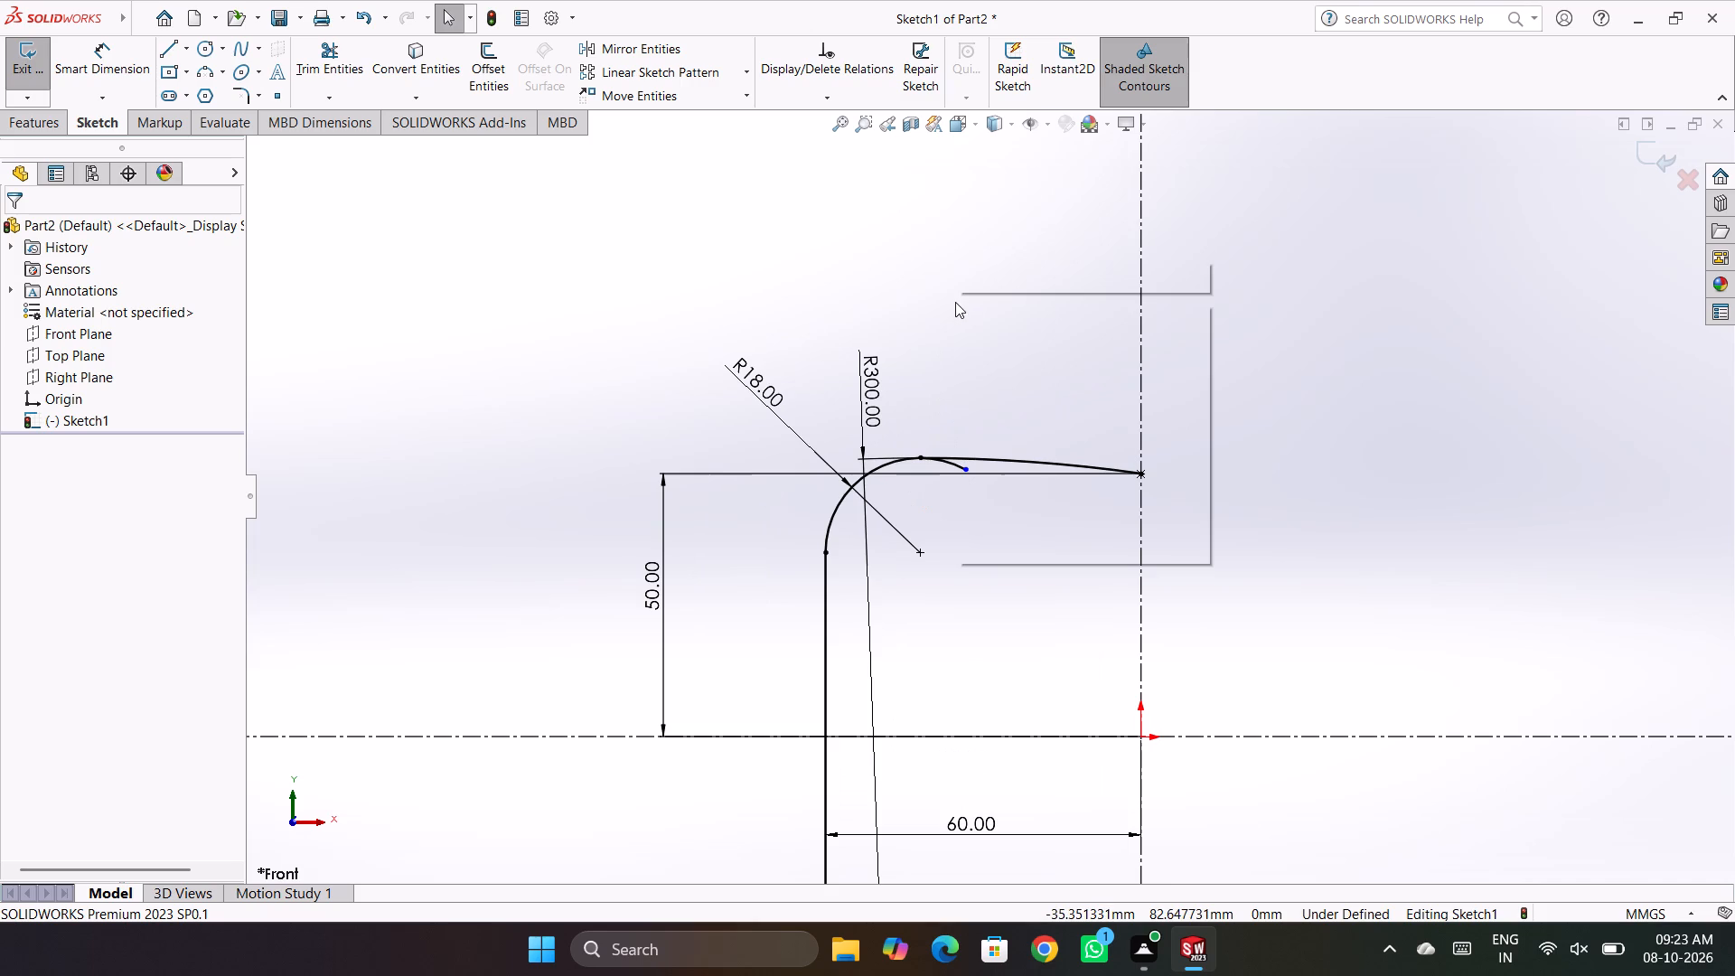
click(943, 296)
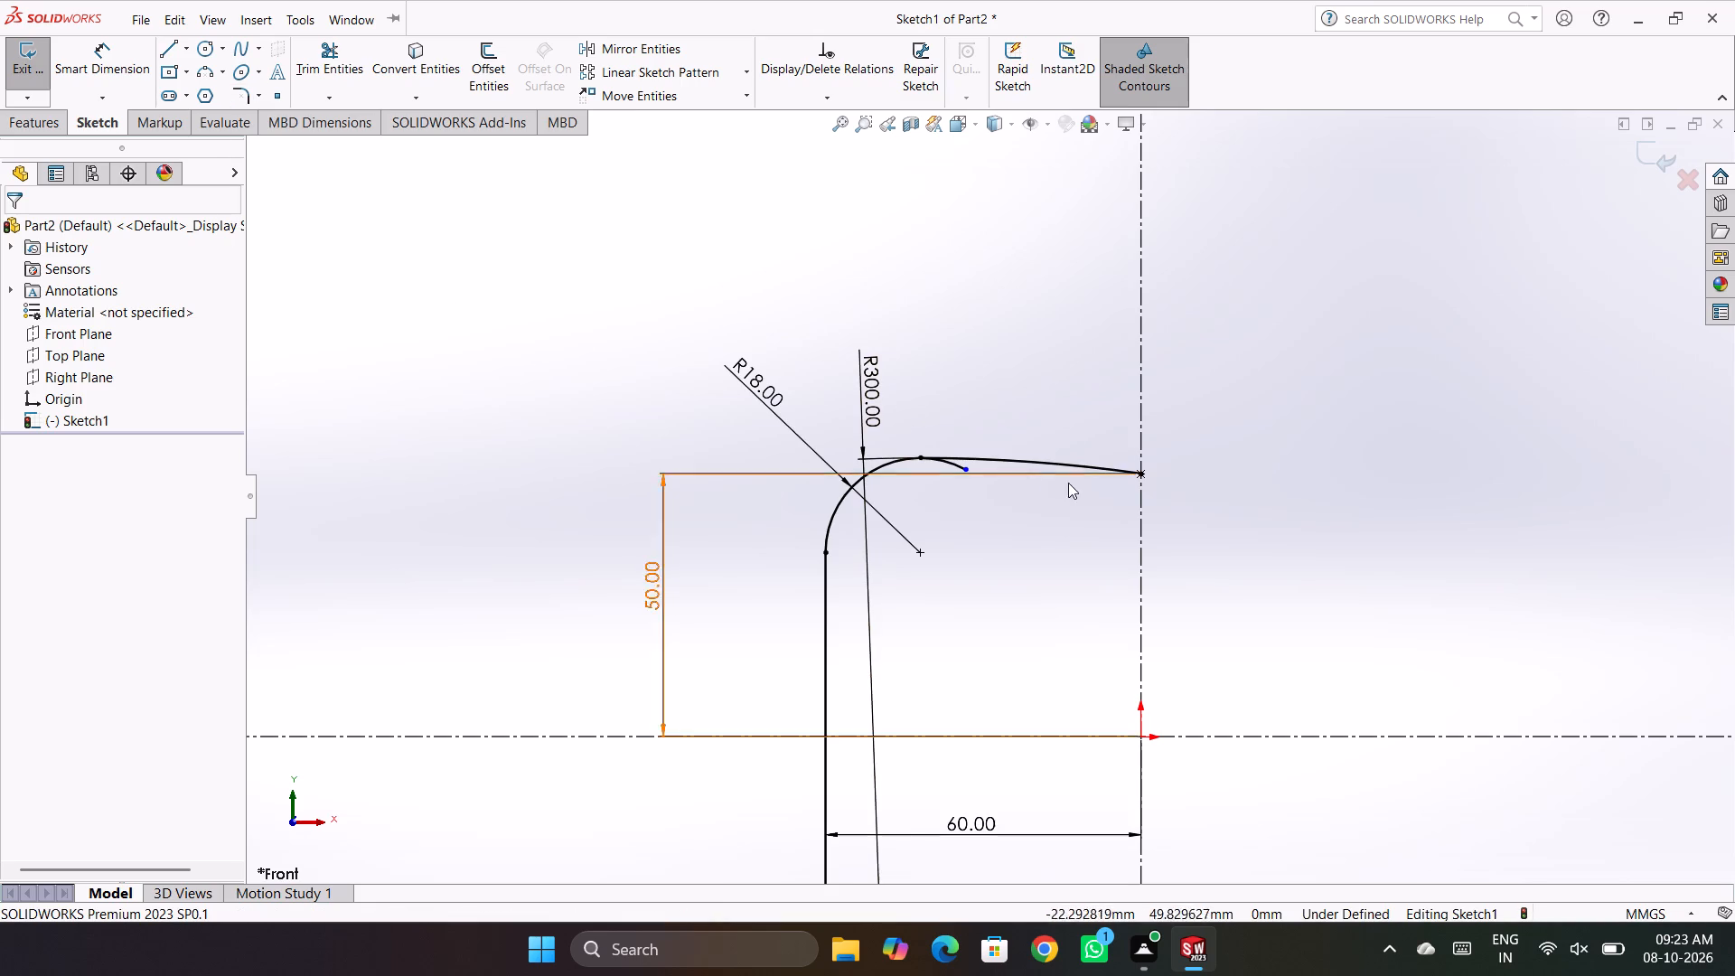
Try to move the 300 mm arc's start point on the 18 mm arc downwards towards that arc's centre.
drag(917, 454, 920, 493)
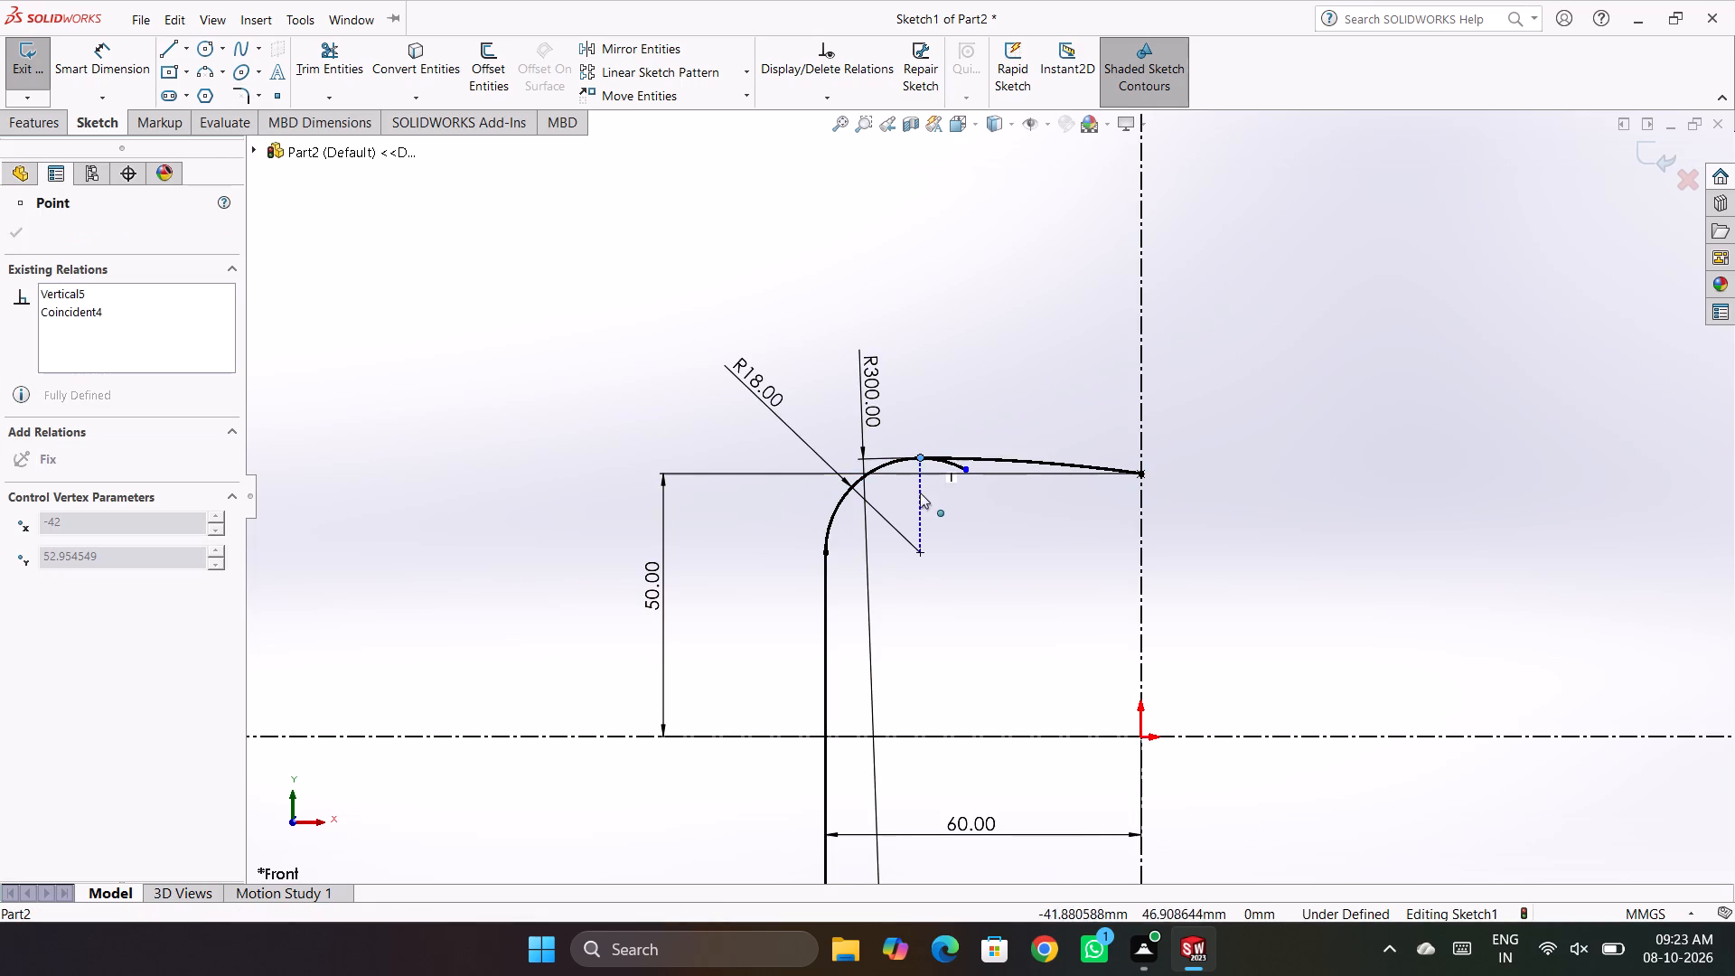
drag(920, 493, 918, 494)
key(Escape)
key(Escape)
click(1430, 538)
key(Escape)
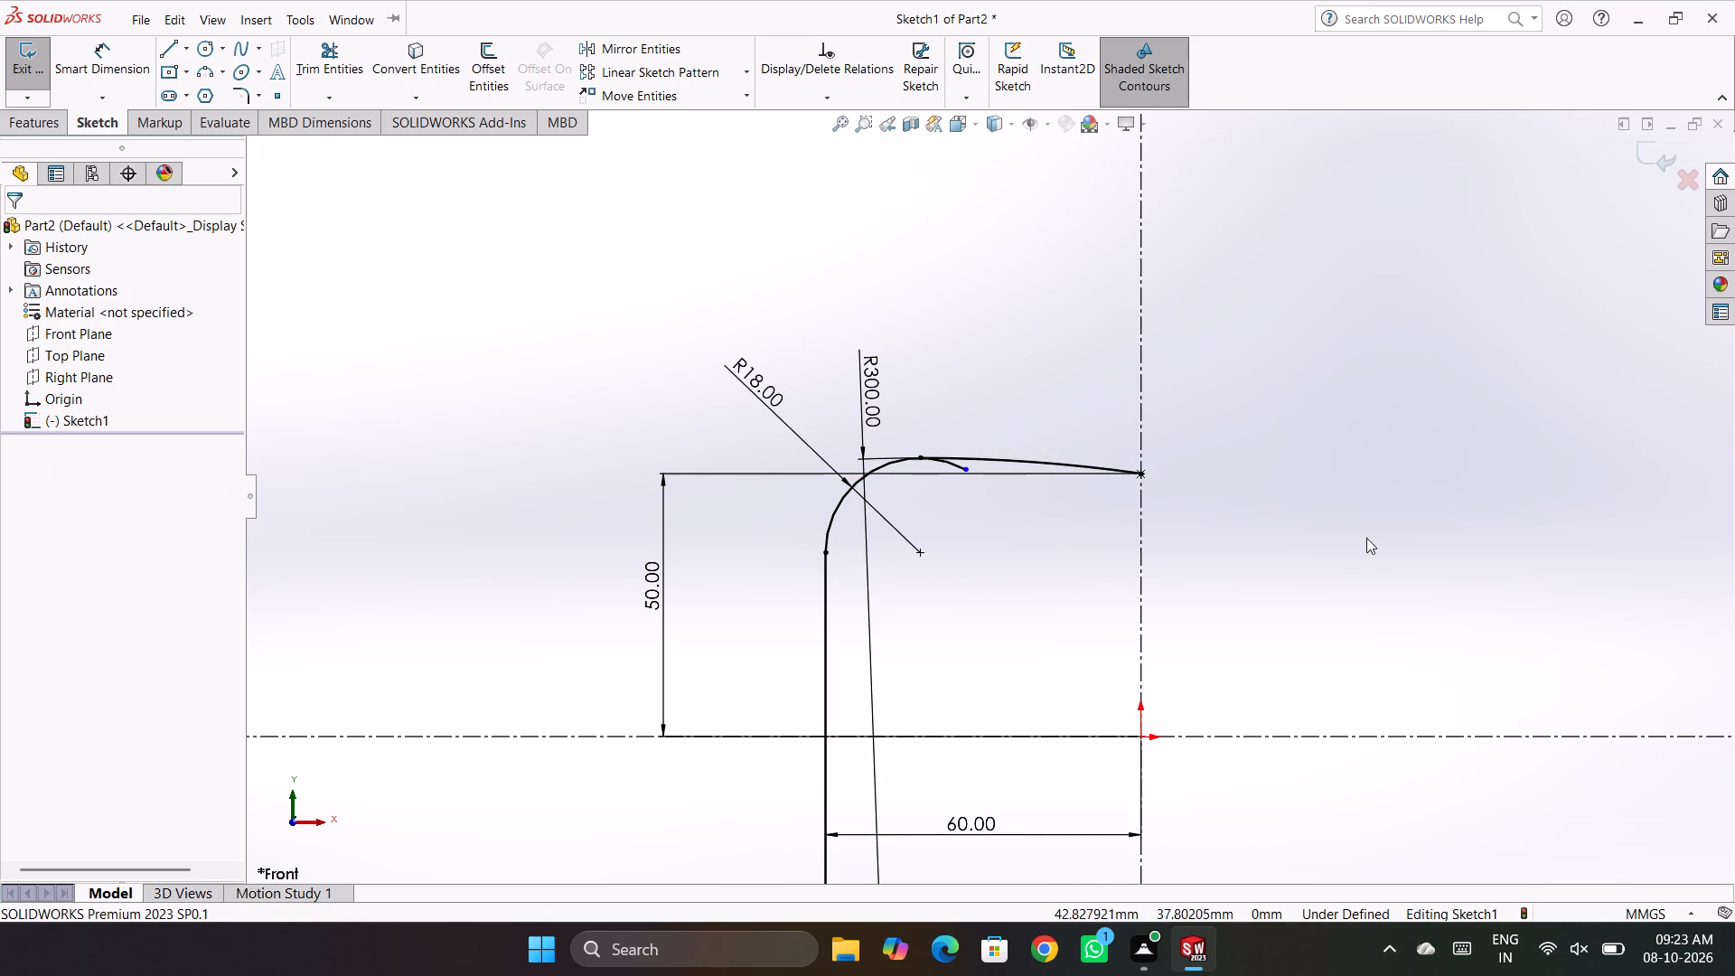
Undo both arcs with their relations and dimensions and the 60 mm dimension, keeping the vertical line and the 50 mm dimension.
key(Escape)
scroll(1054, 545, up, 5)
scroll(1225, 544, down, 3)
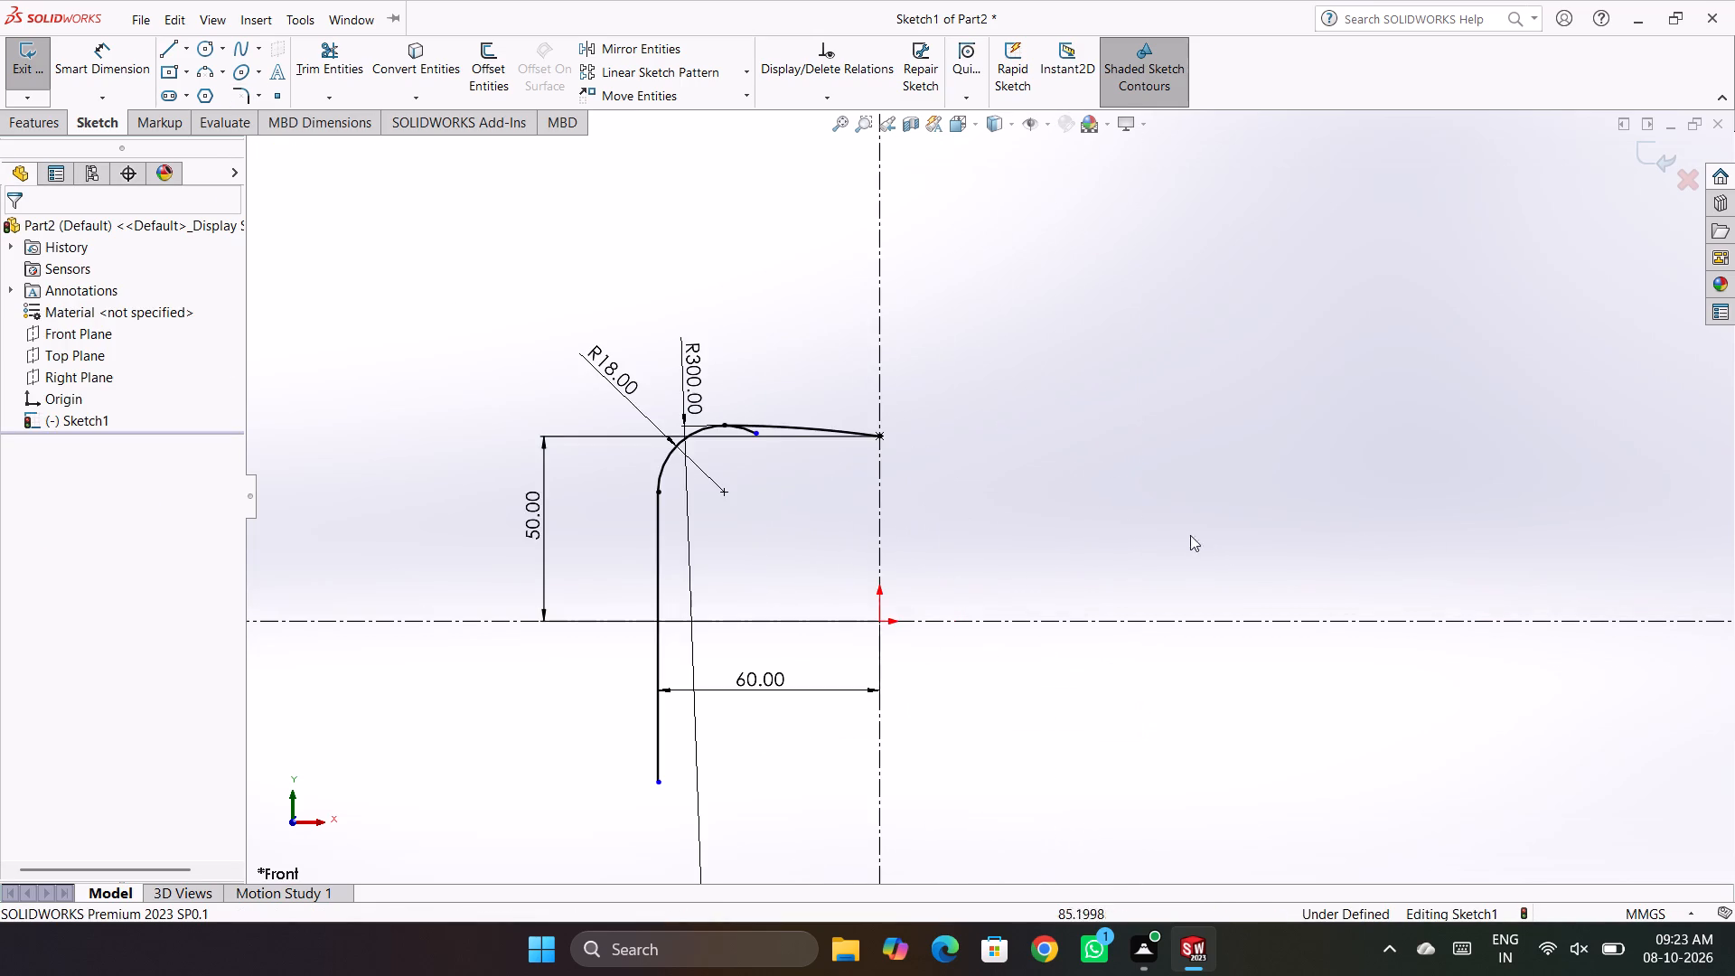
scroll(1026, 530, up, 1)
scroll(1025, 530, down, 2)
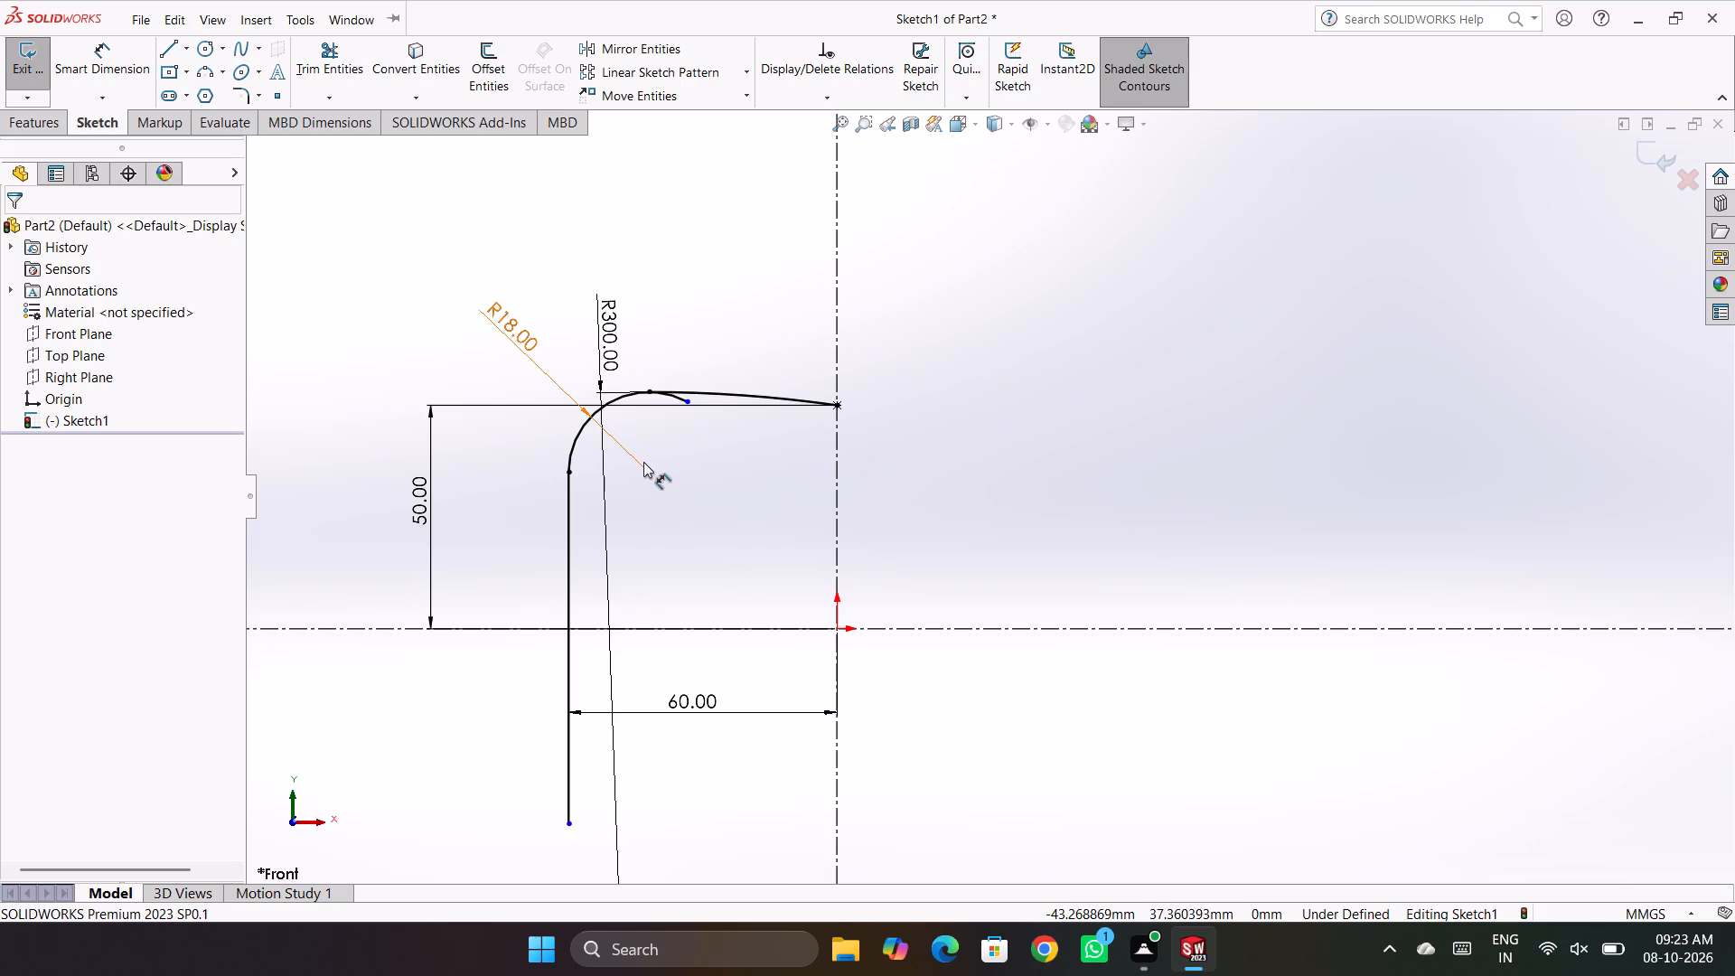
key(ctrl+z)
key(ctrl+z)
key(ctrl+z)
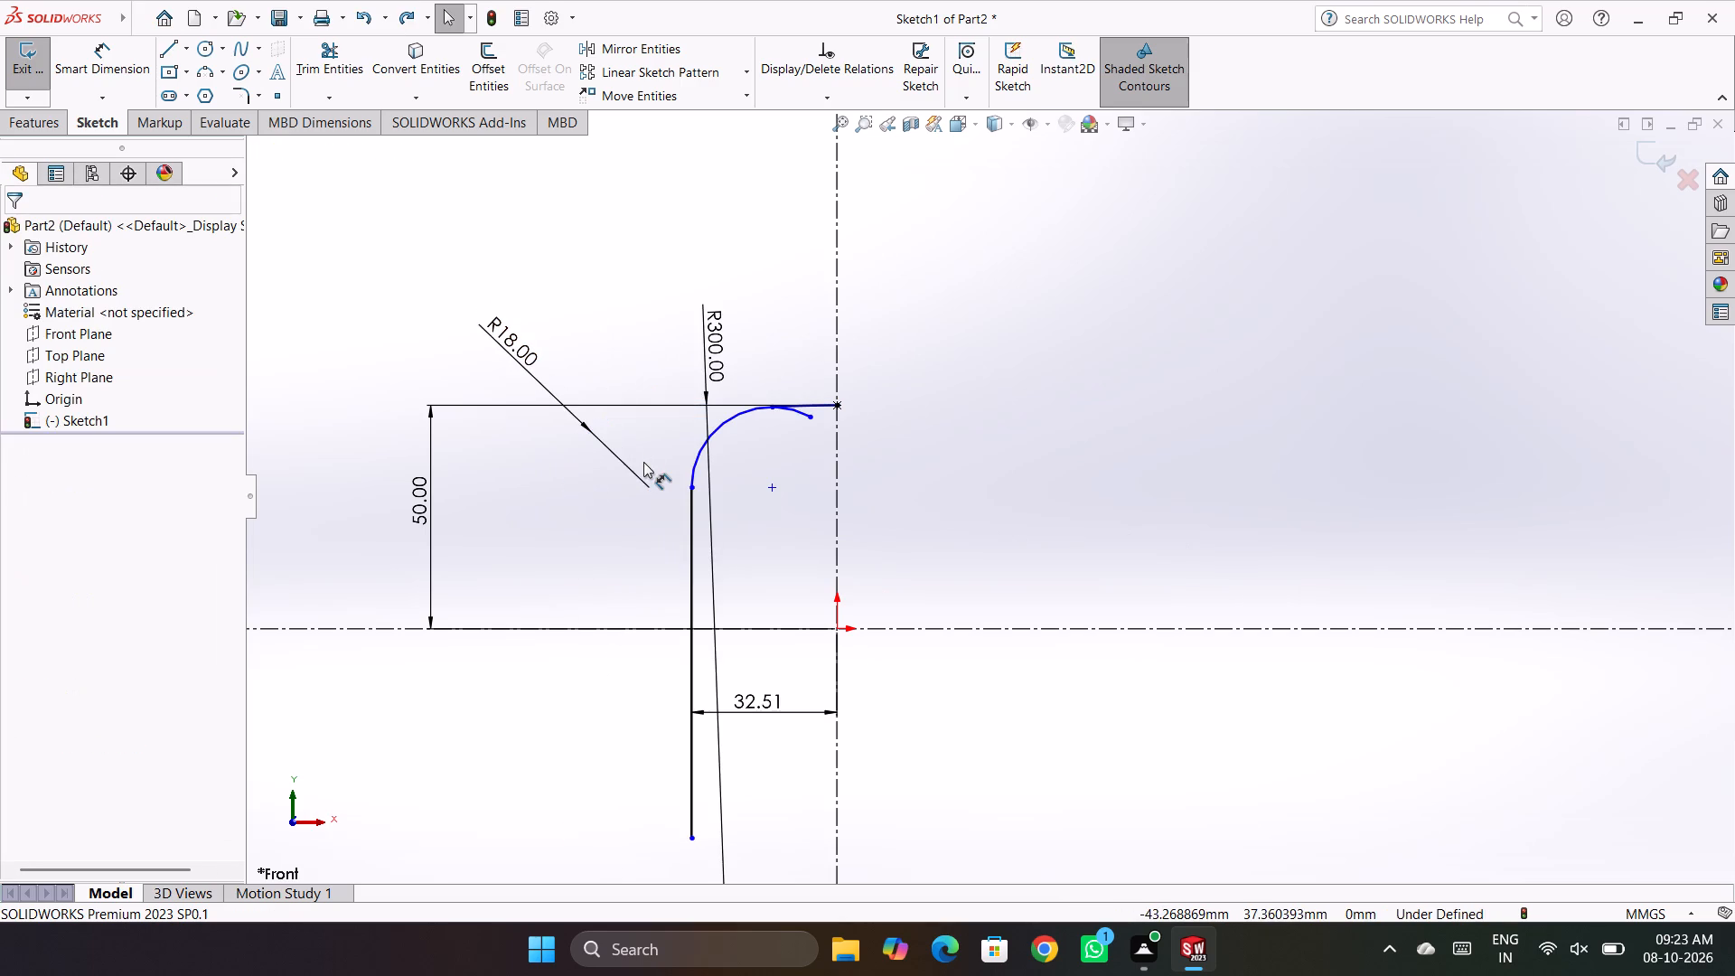
key(ctrl+z)
key(ctrl+z)
key(ctrl+z)
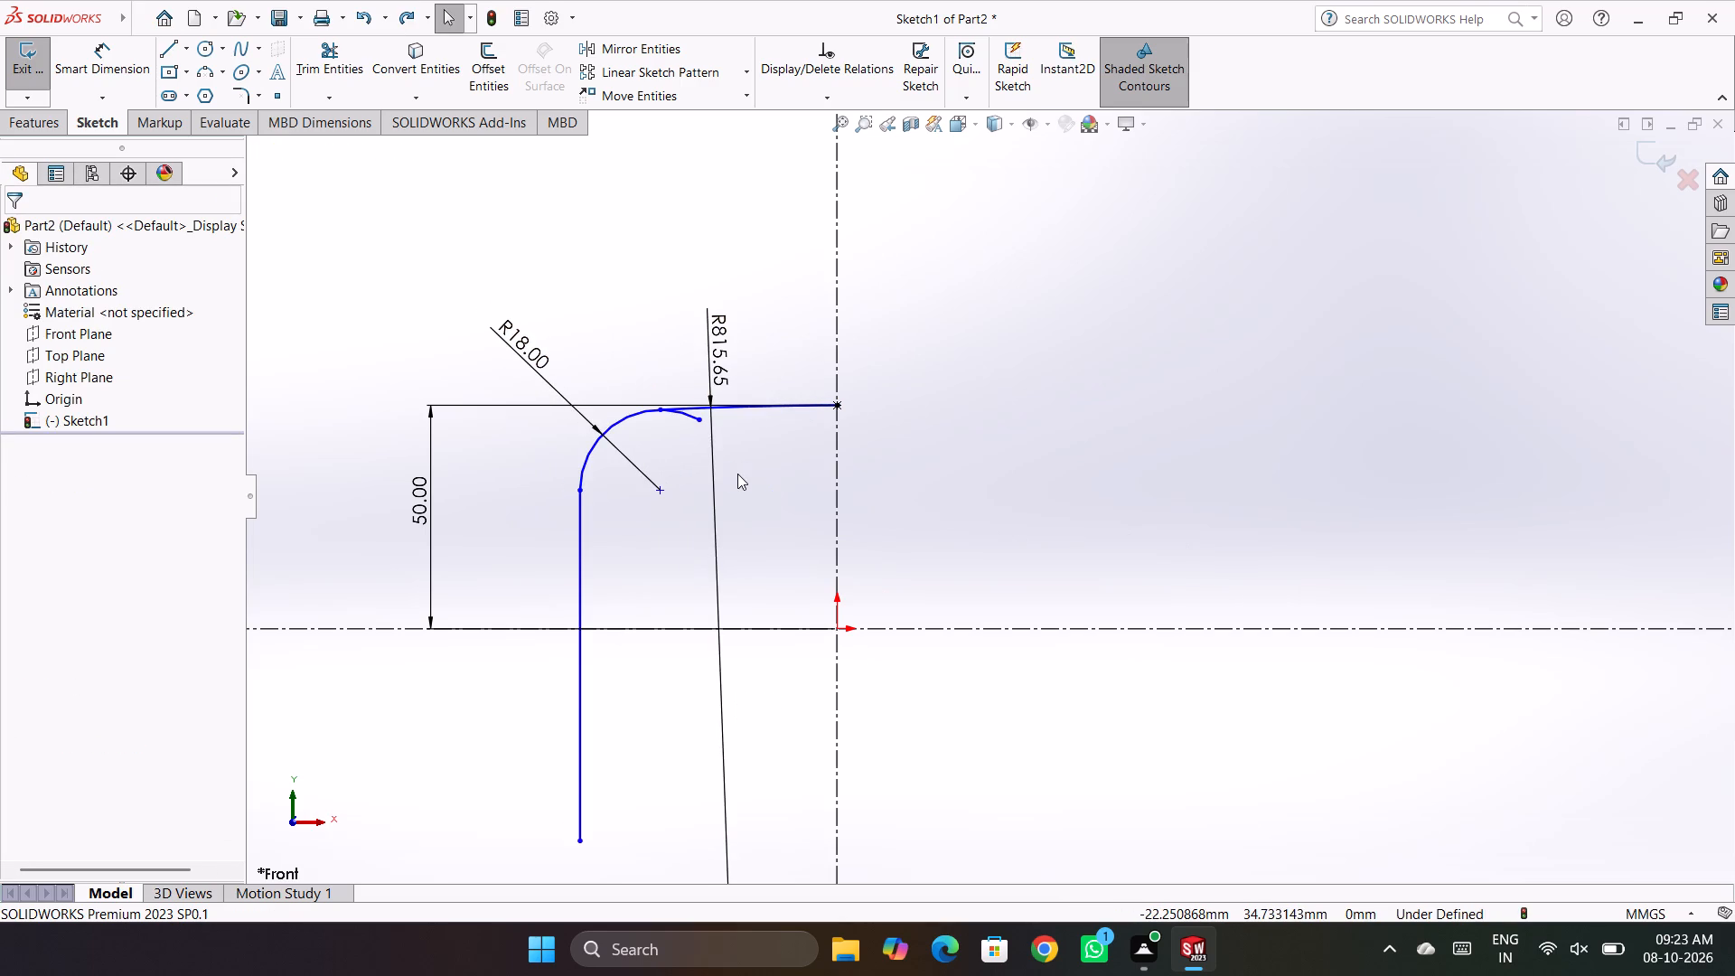
key(ctrl+z)
key(ctrl+z)
key(ctrl+z)
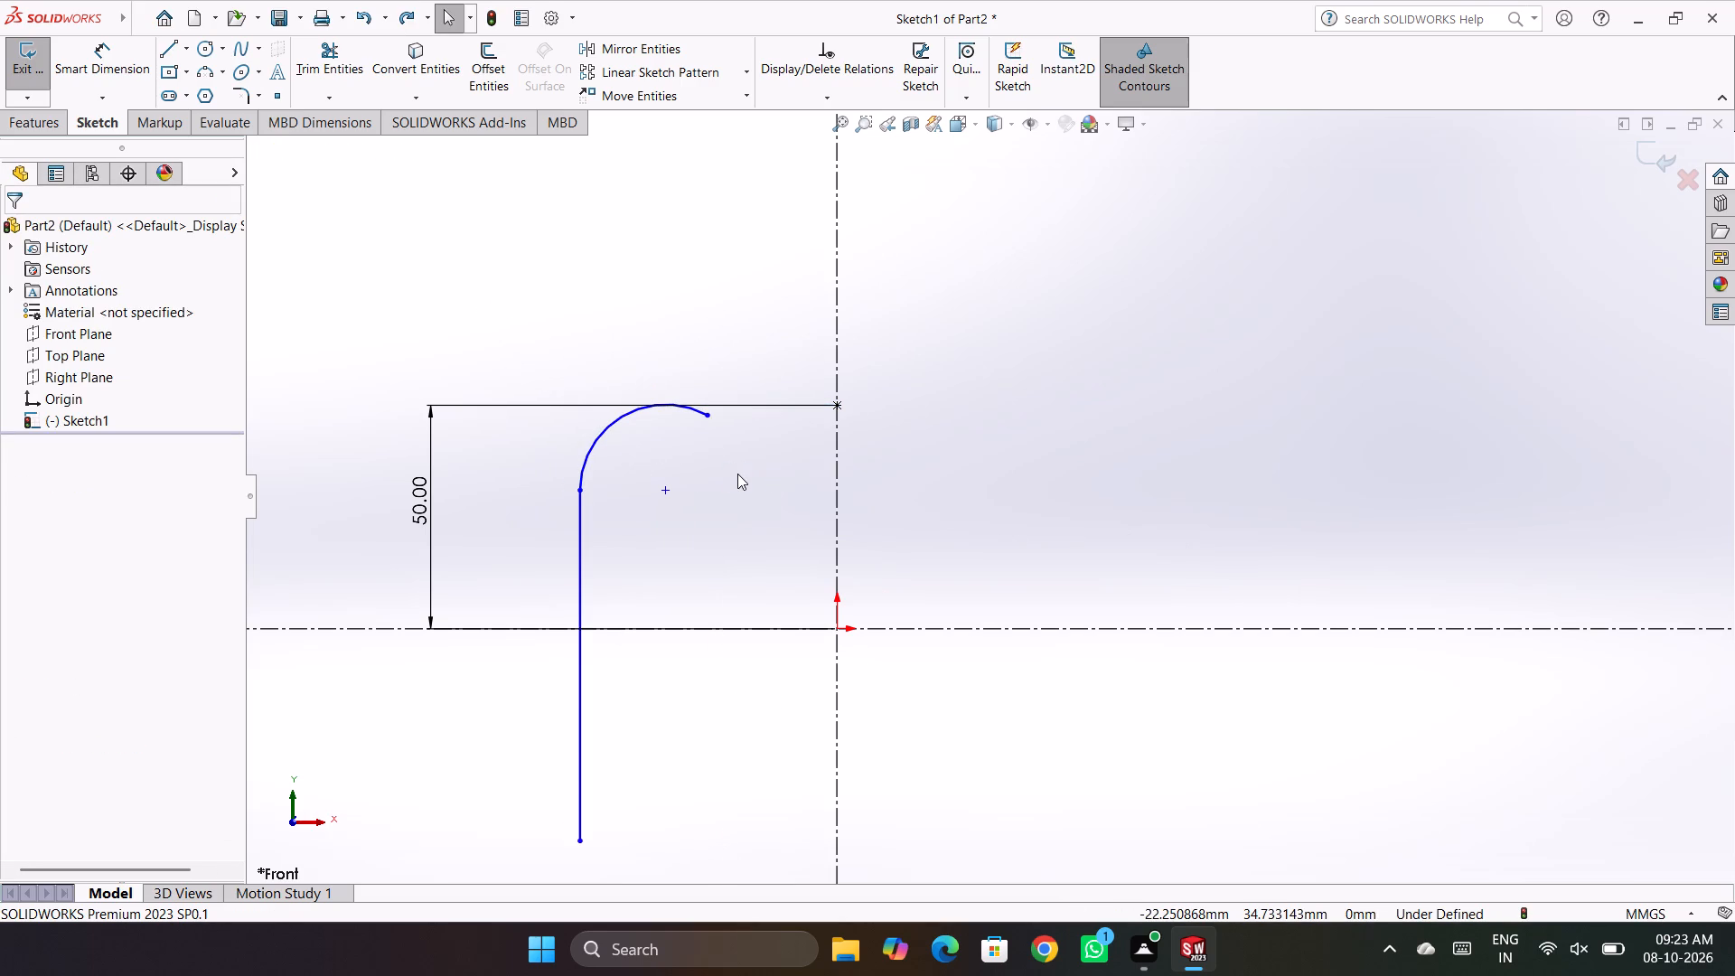
key(ctrl+z)
key(ctrl+z)
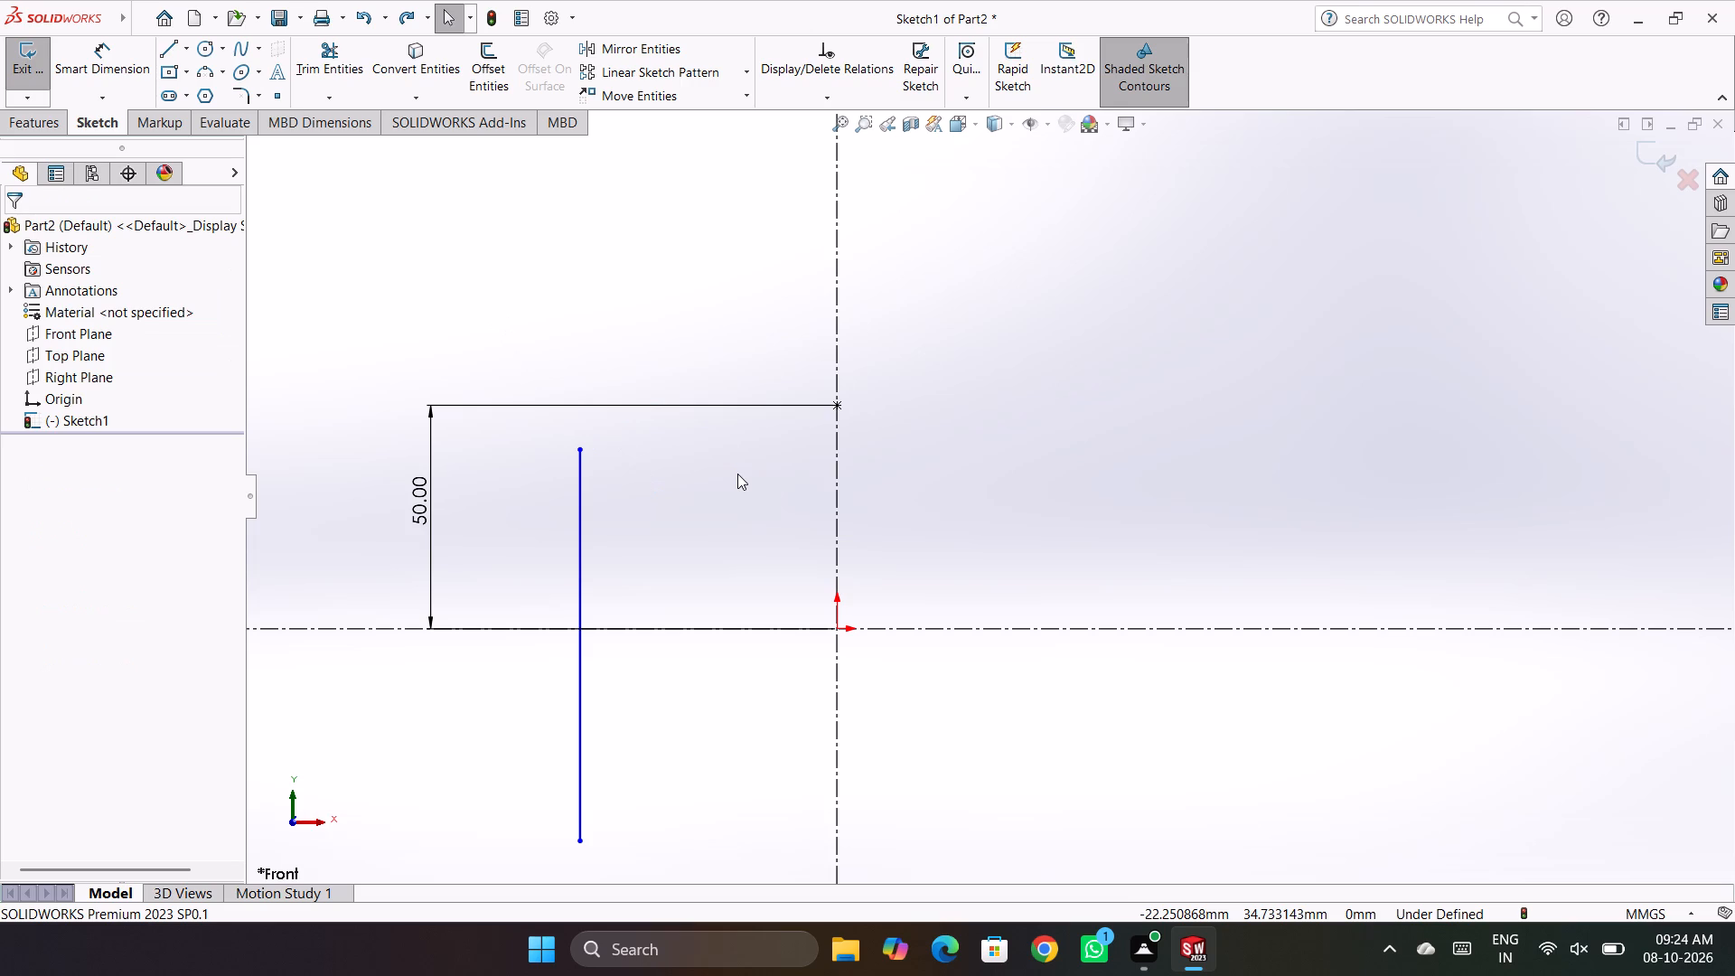
key(ctrl+z)
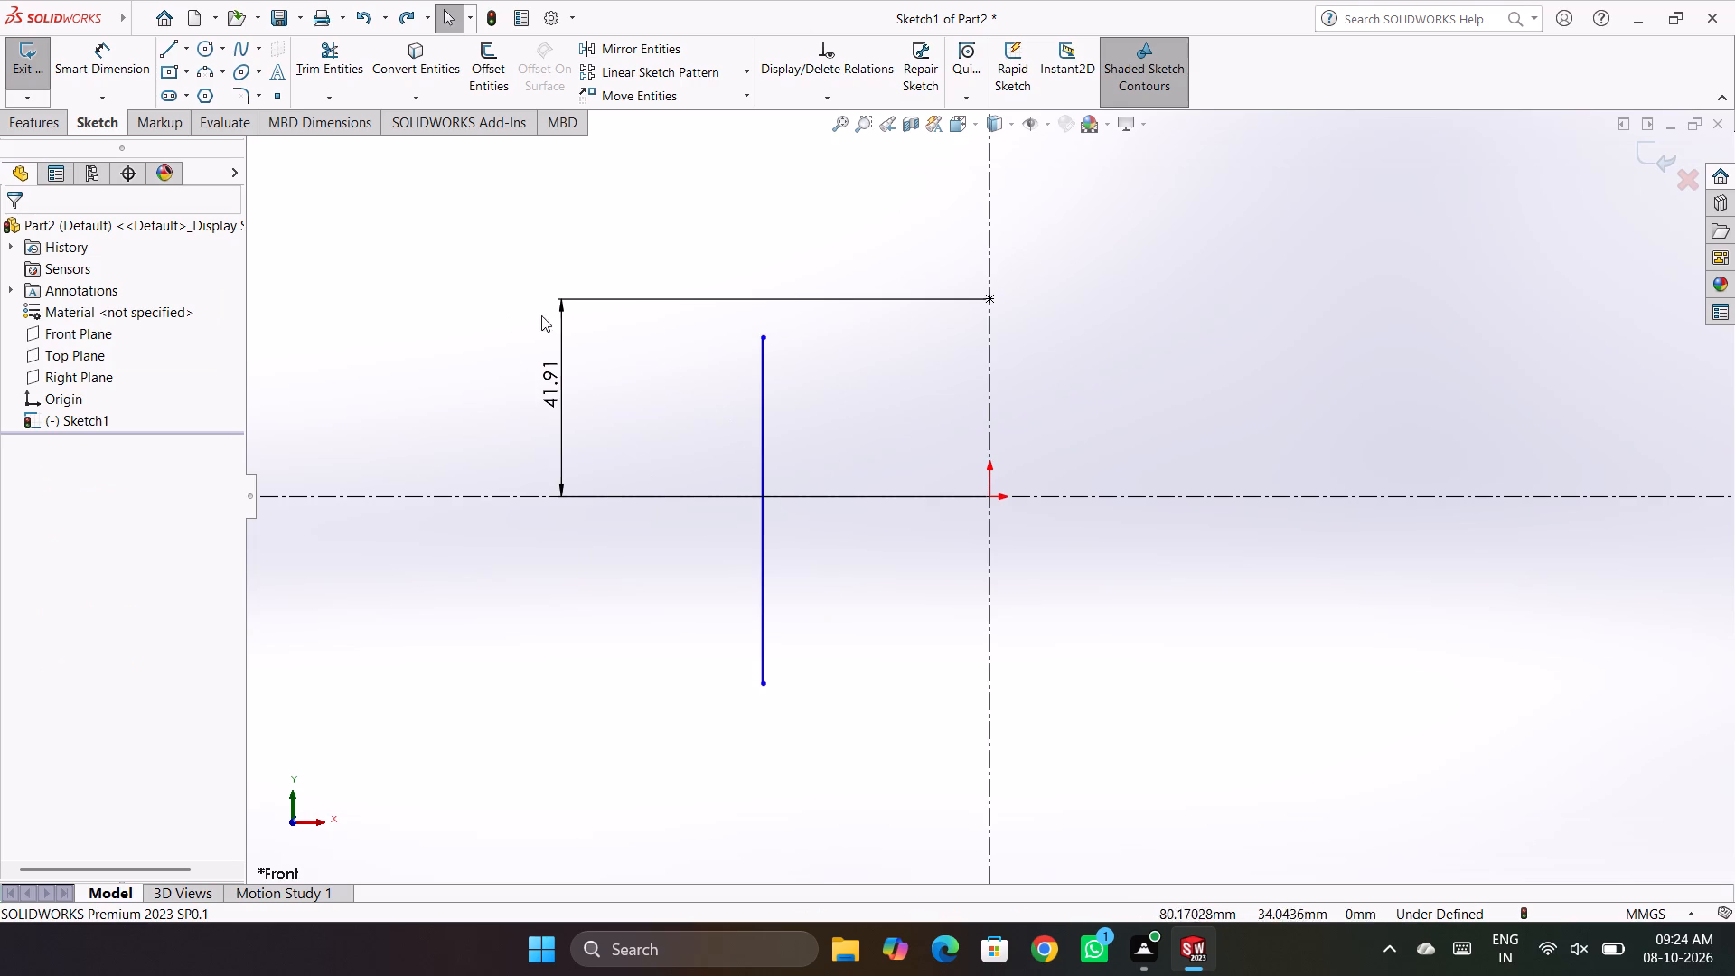
click(399, 16)
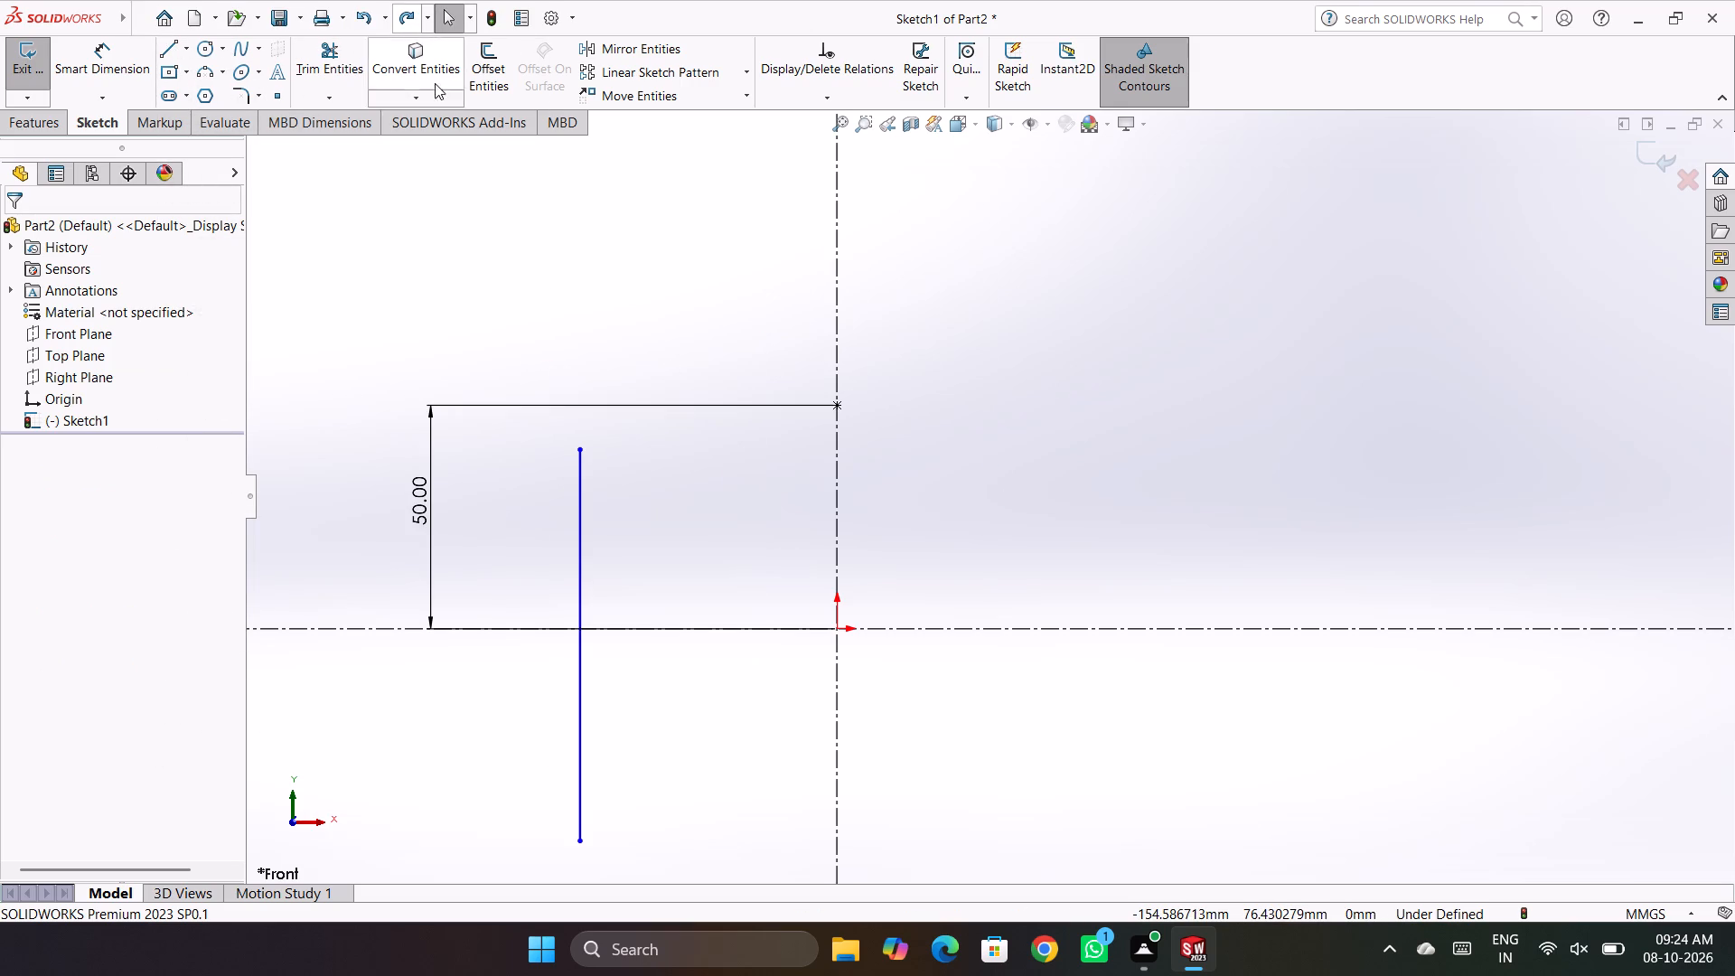
drag(671, 503, 661, 495)
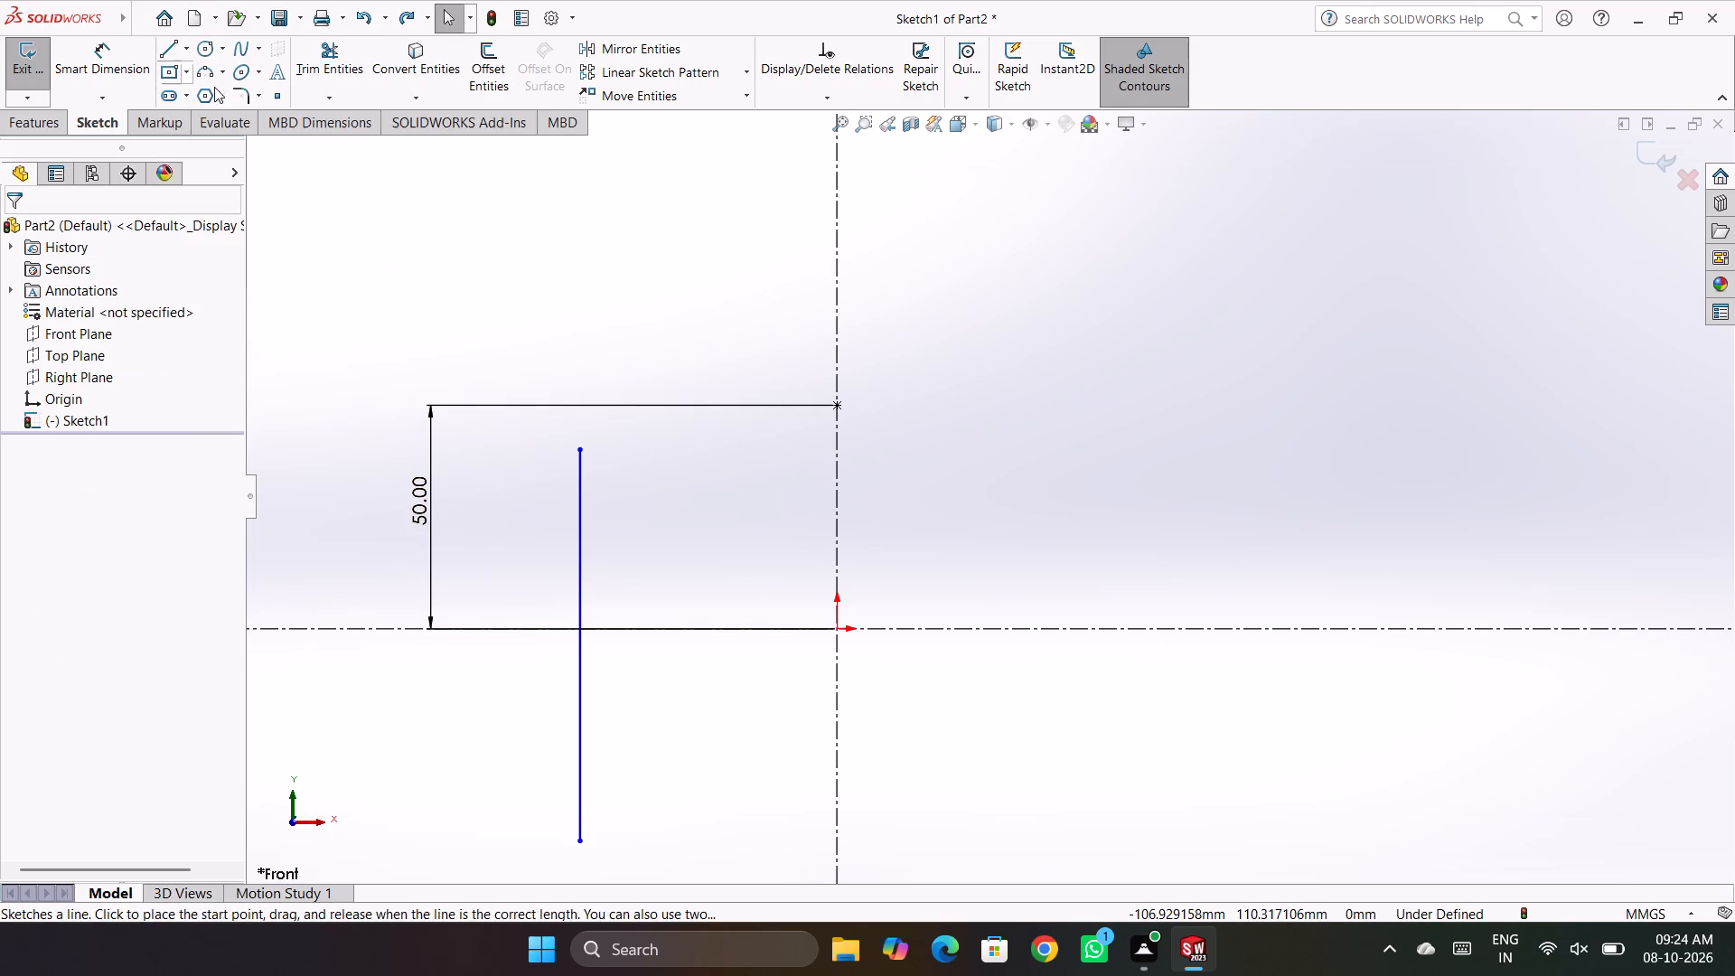
Draw a 3-point arc of about 182 mm radius from the 50 mm point on the vertical axis to the vertical line's upper end.
click(204, 67)
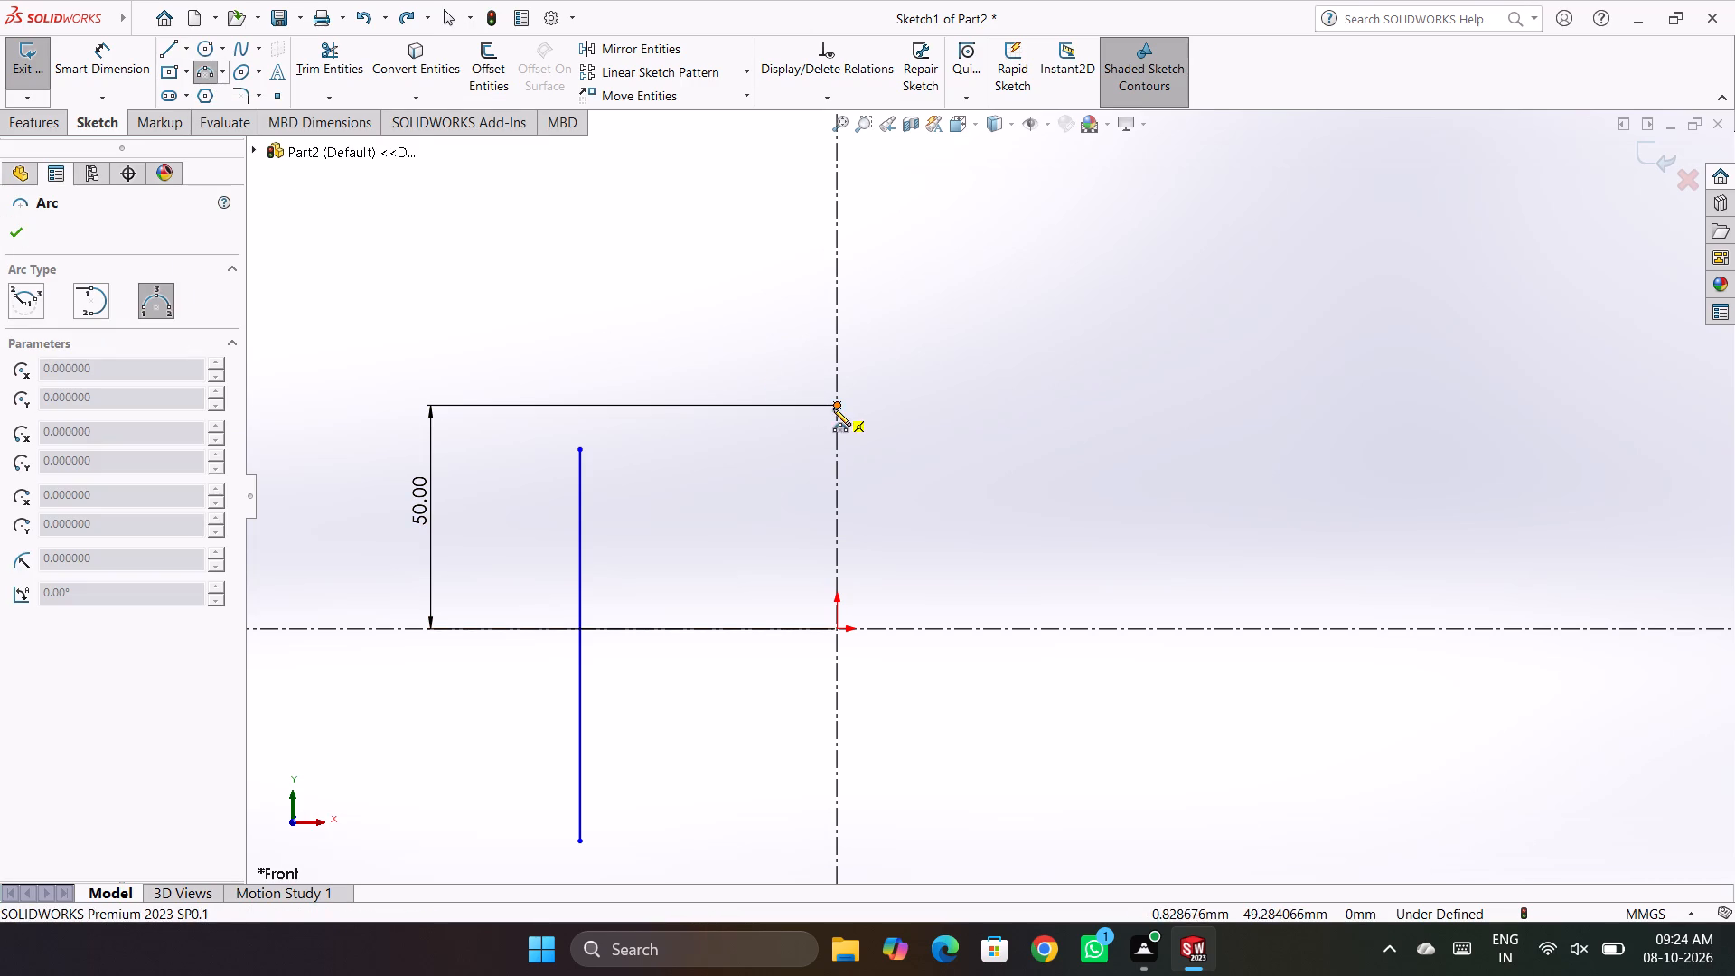
click(837, 408)
click(583, 446)
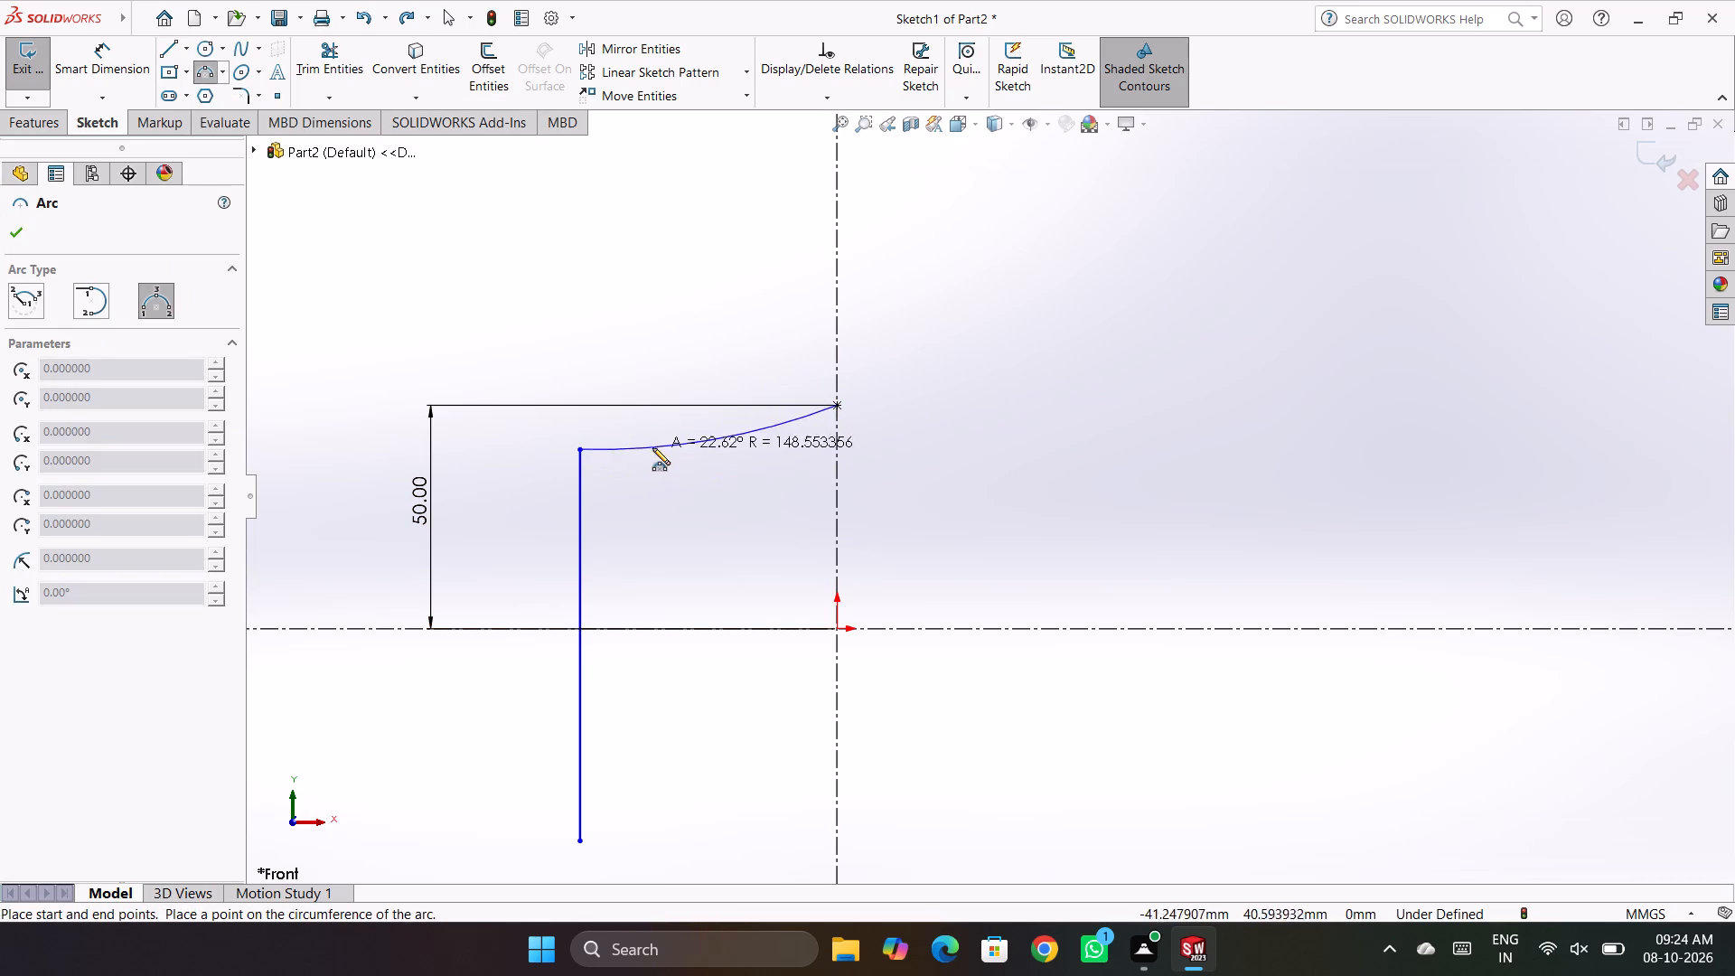
click(641, 431)
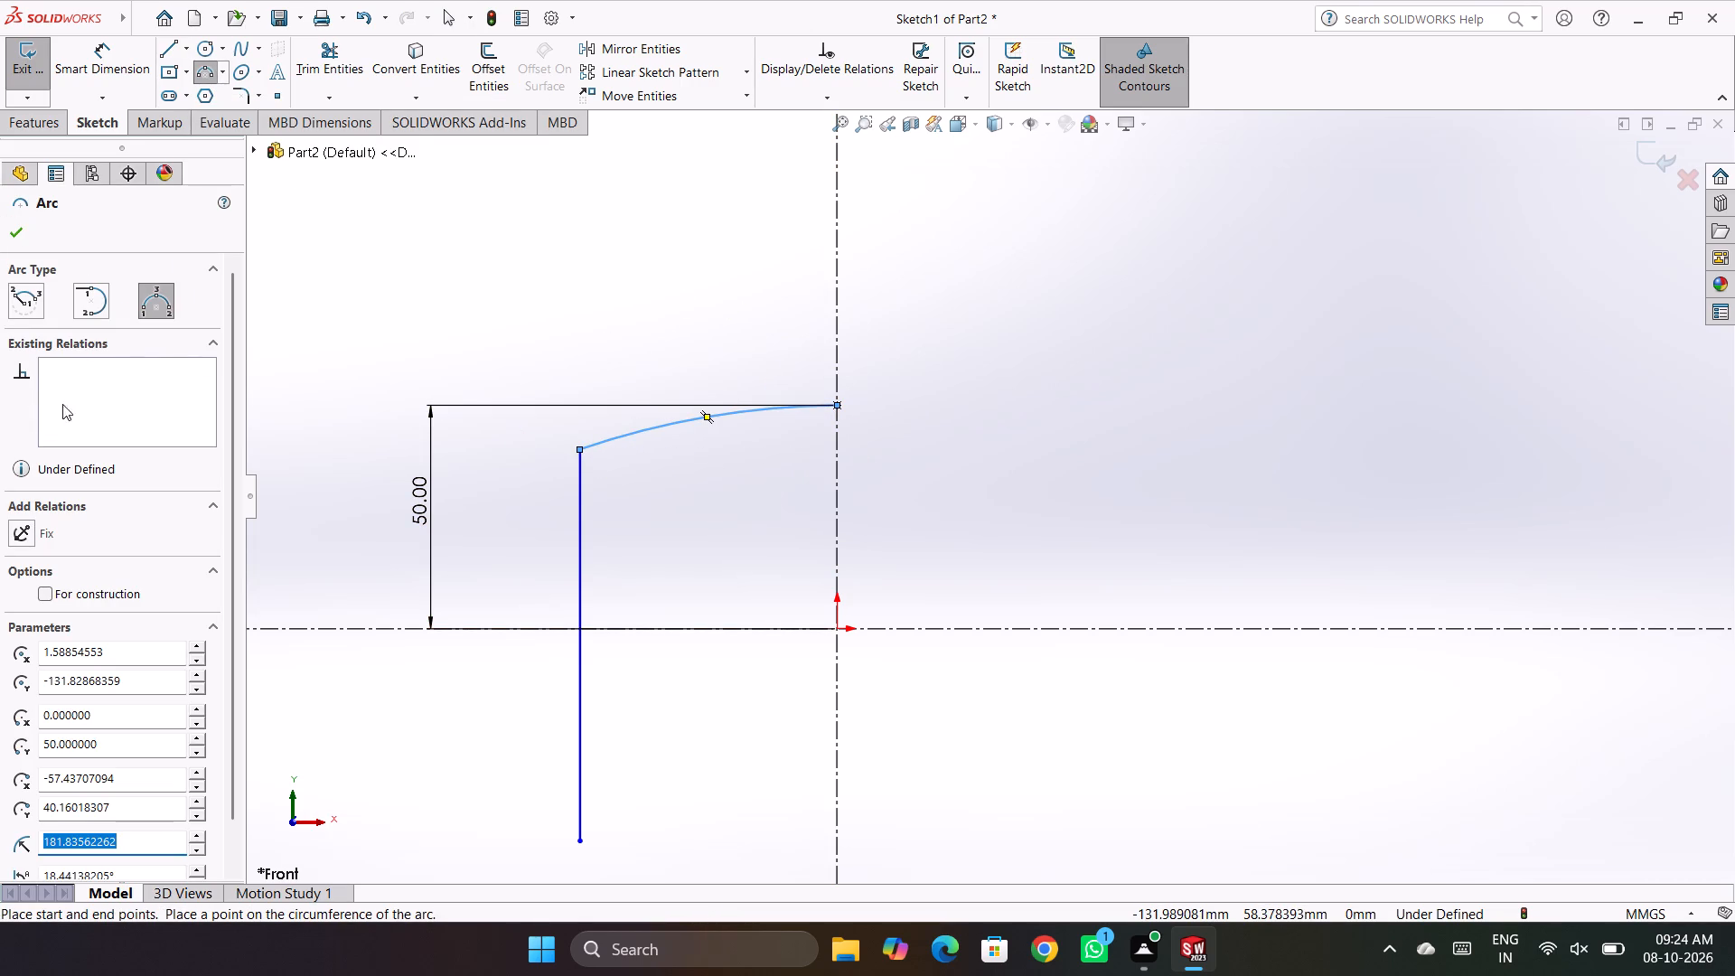
Dimension the top arc's radius as 300 mm.
scroll(740, 542, up, 2)
scroll(730, 537, down, 6)
scroll(730, 537, up, 6)
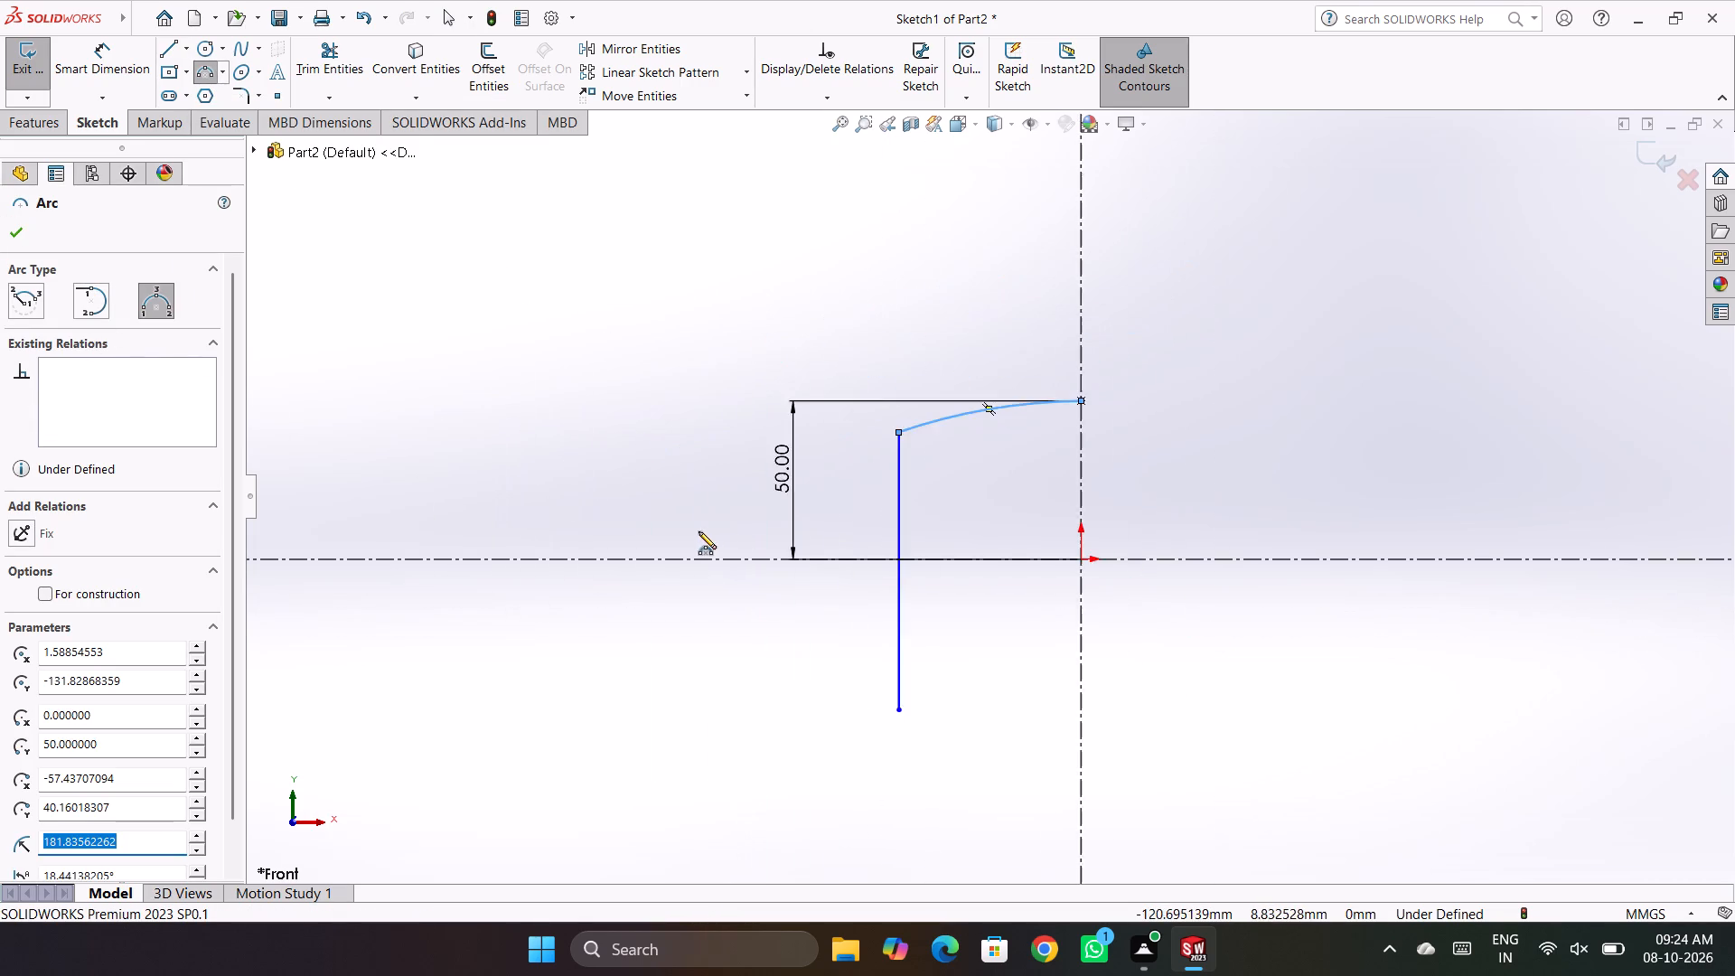
scroll(699, 531, up, 6)
scroll(1330, 642, down, 5)
scroll(1100, 584, up, 5)
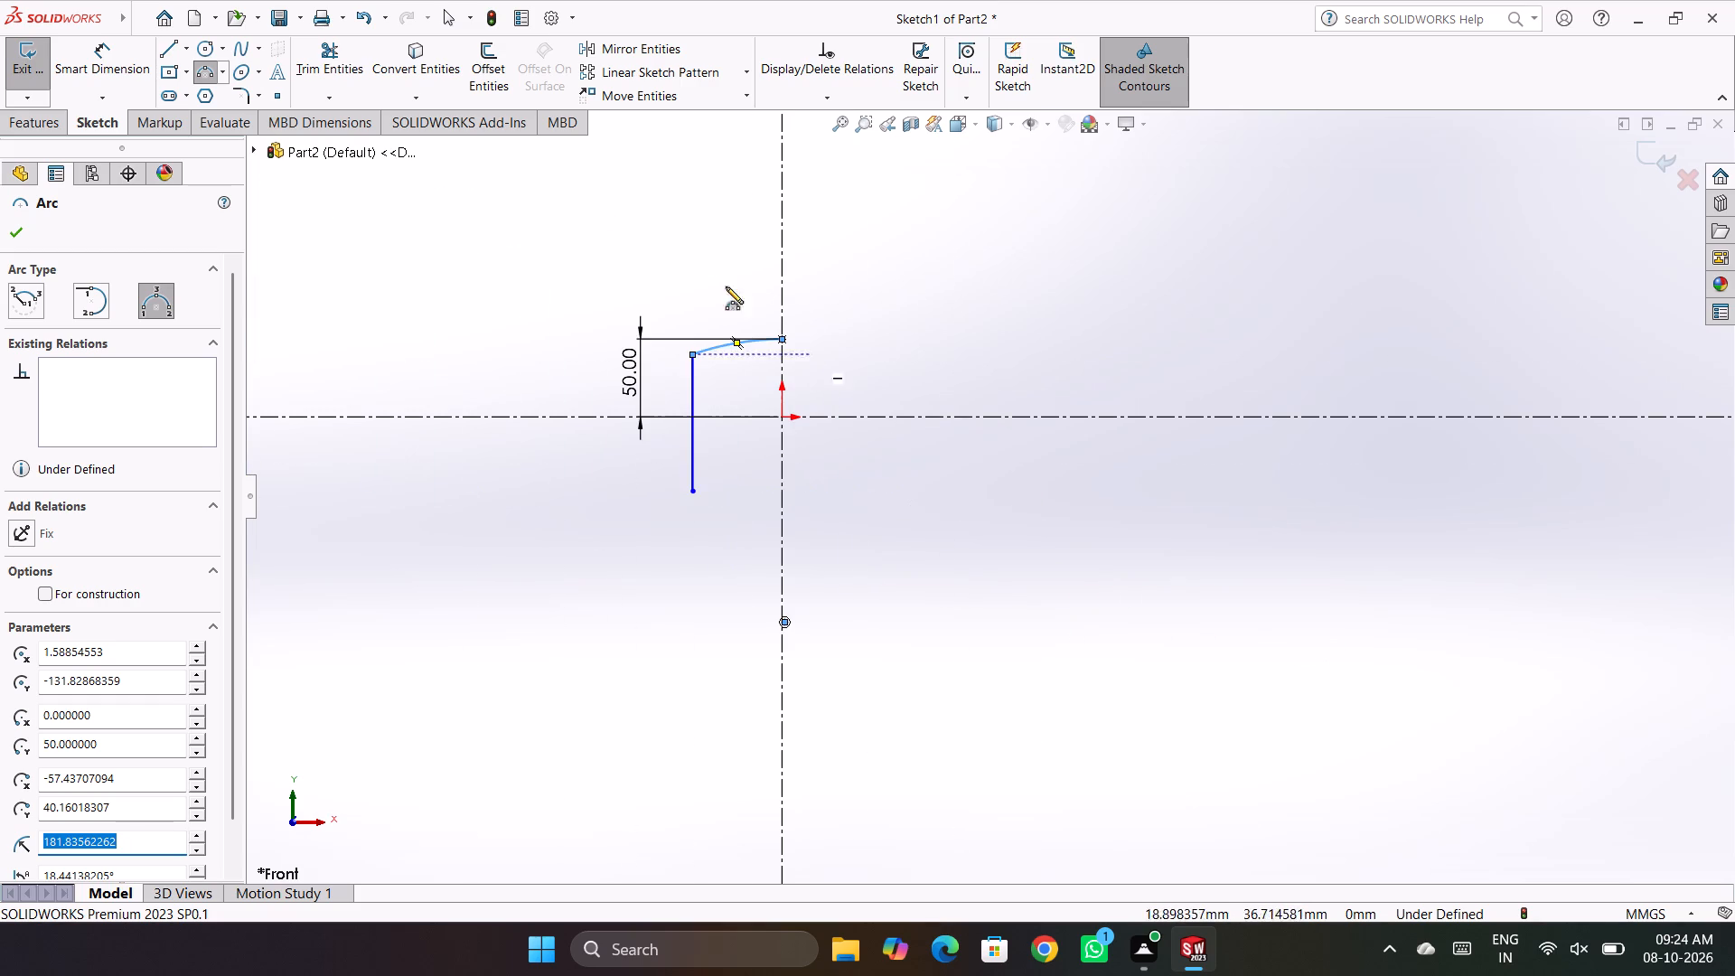
click(115, 61)
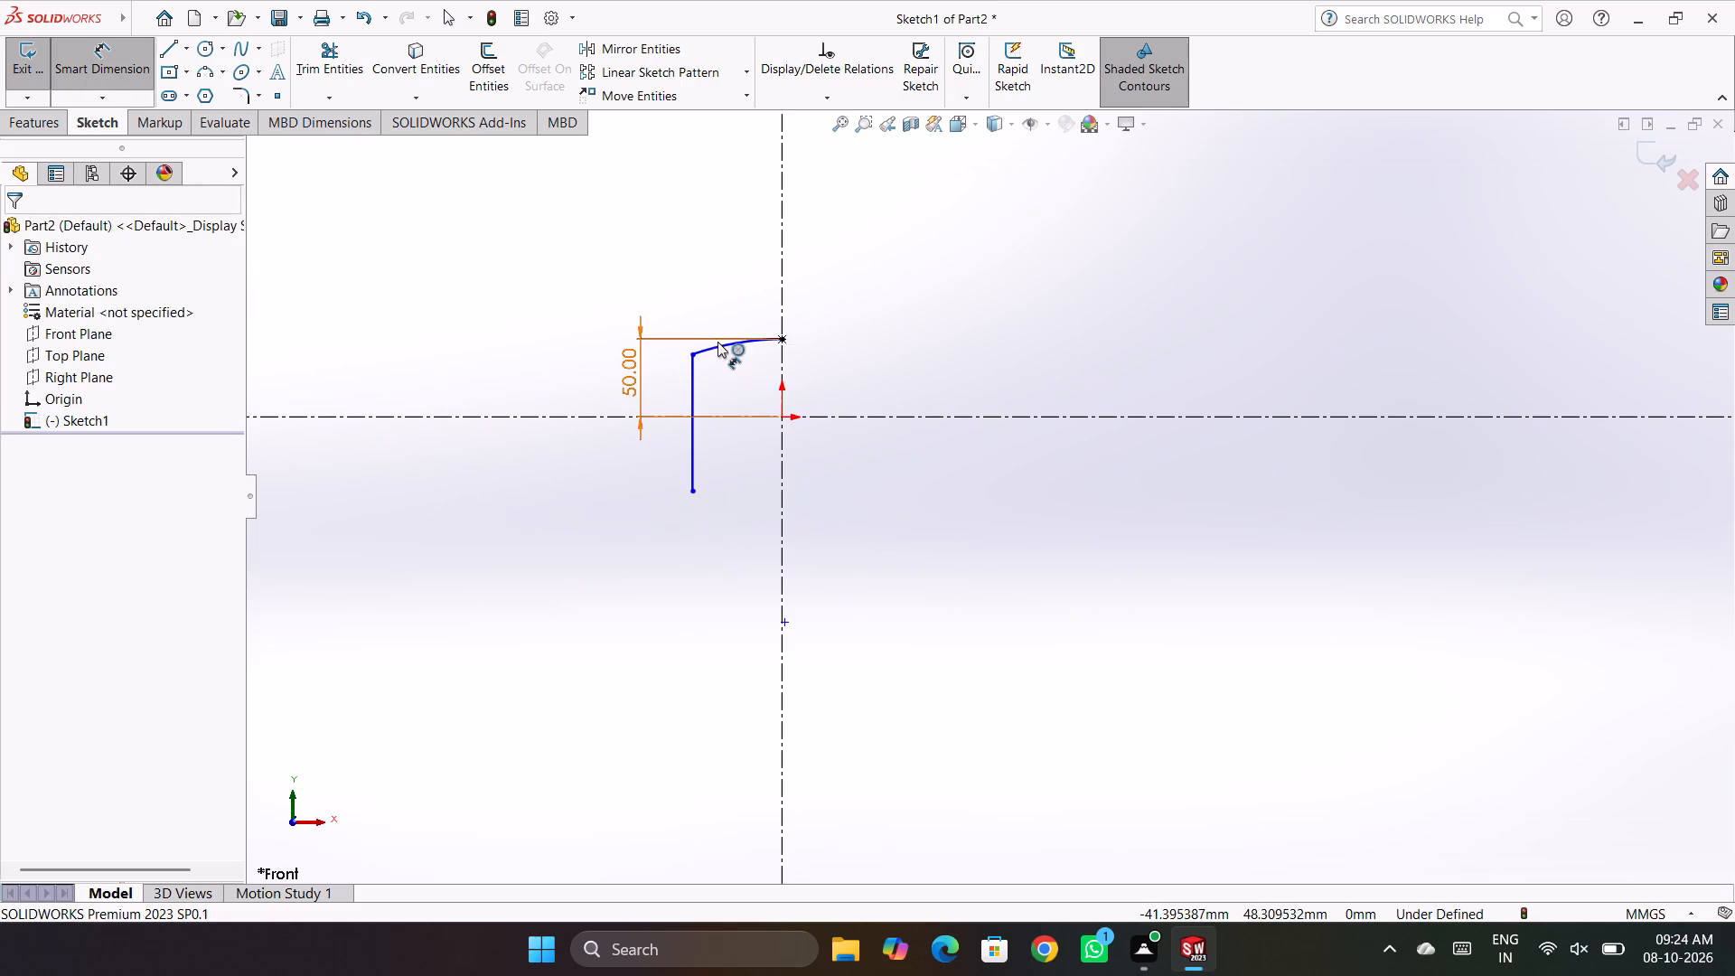
click(717, 343)
click(711, 287)
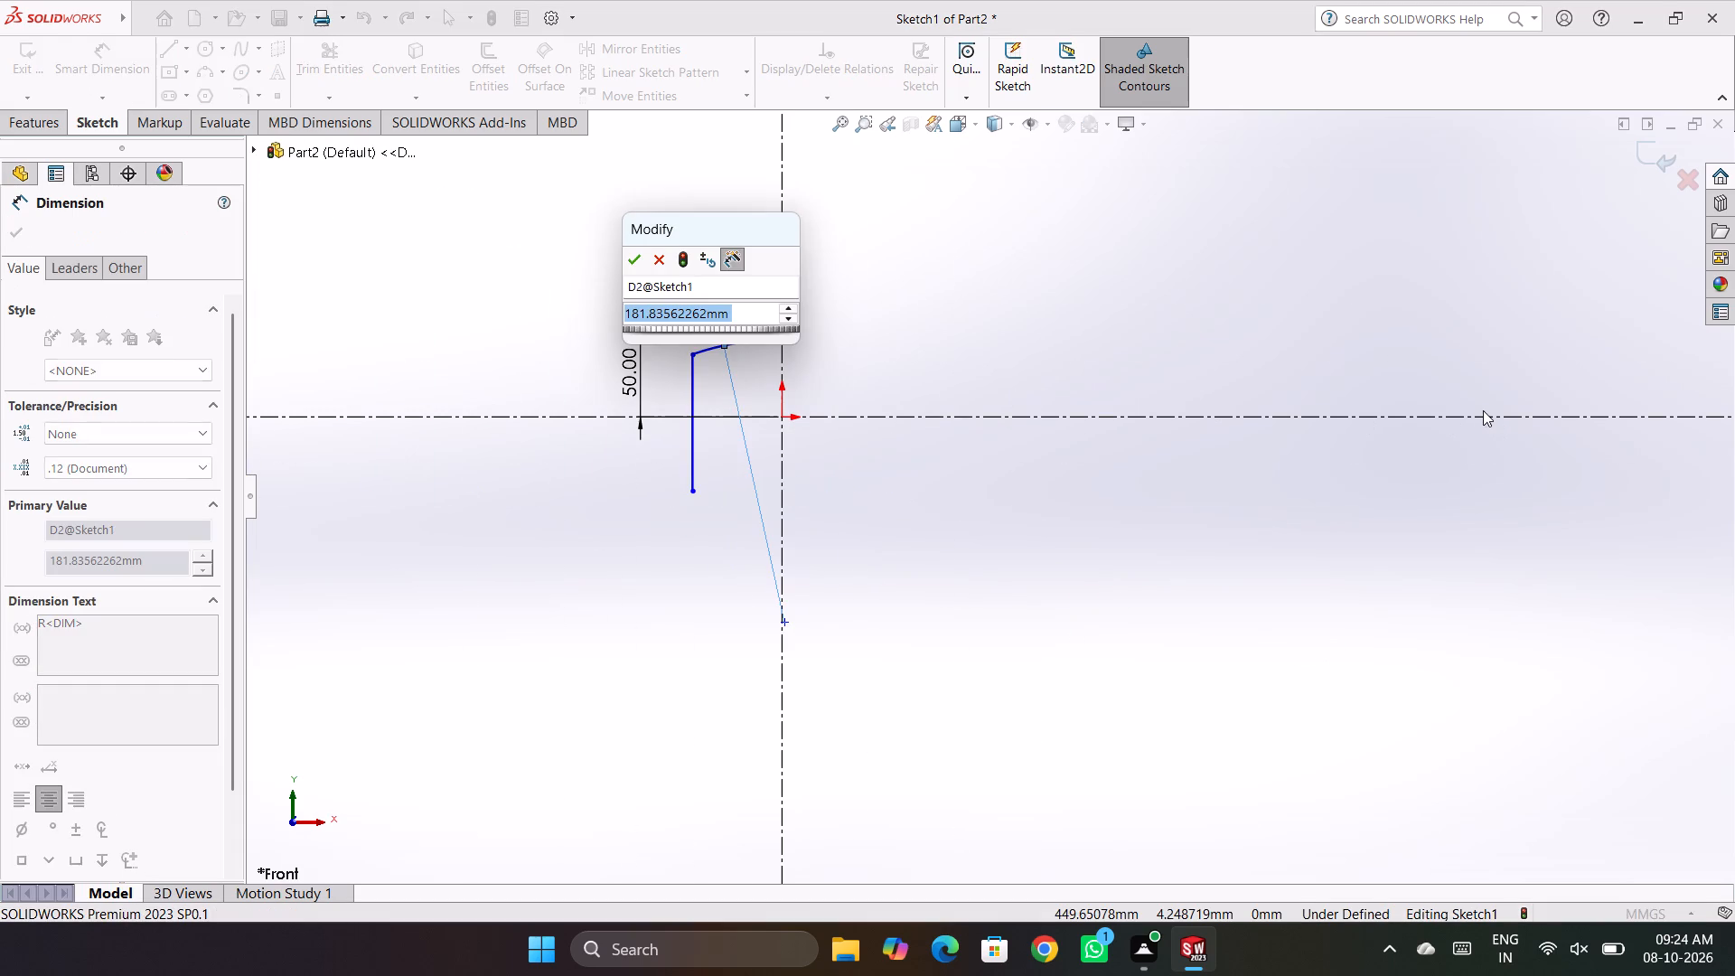
text(300)
key(Return)
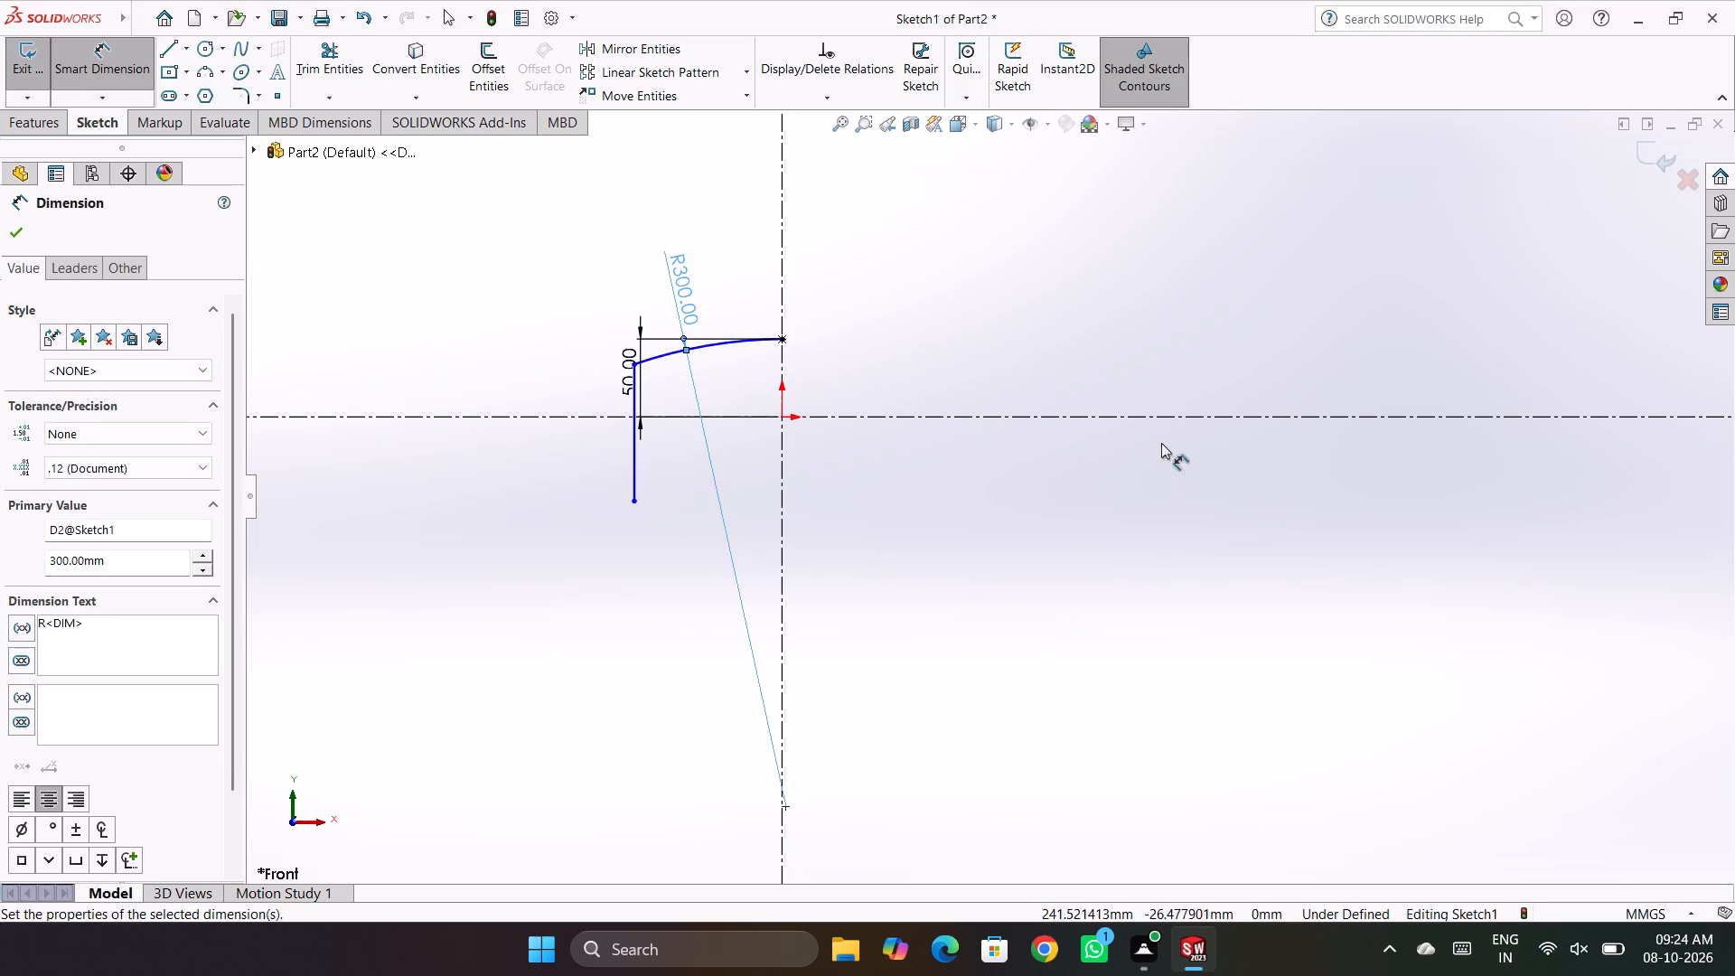
click(1150, 365)
Dimension the distance between the vertical profile line and the vertical construction axis as 60 mm.
click(635, 448)
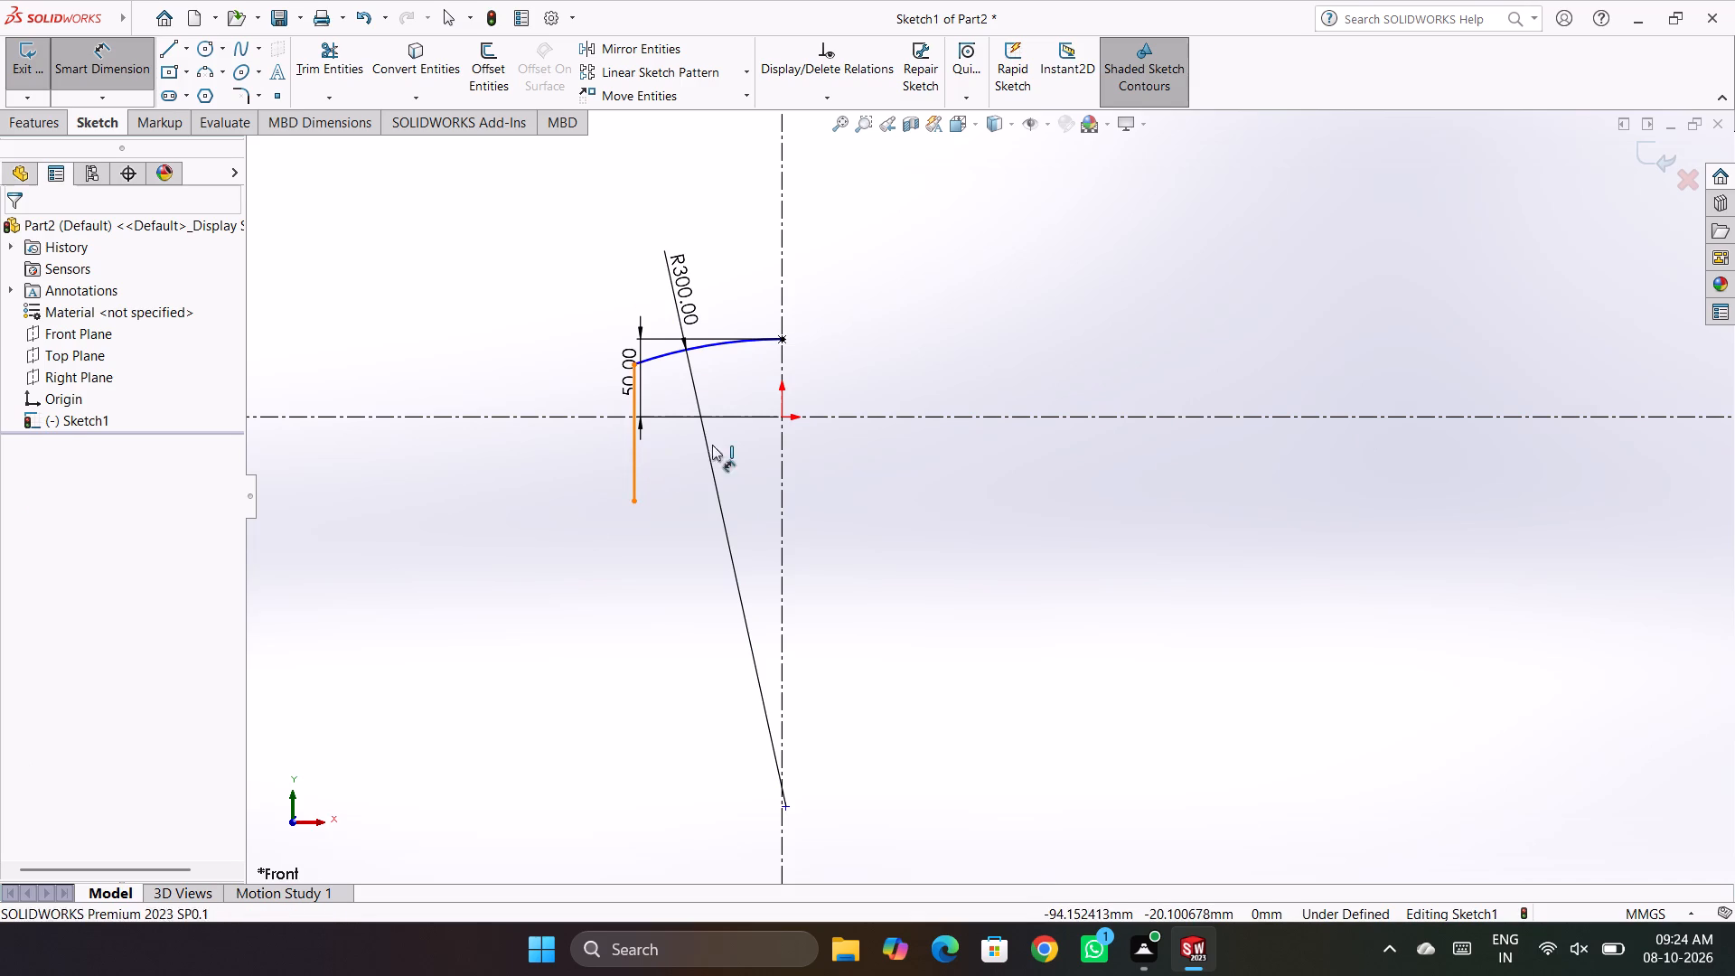
click(783, 456)
click(726, 619)
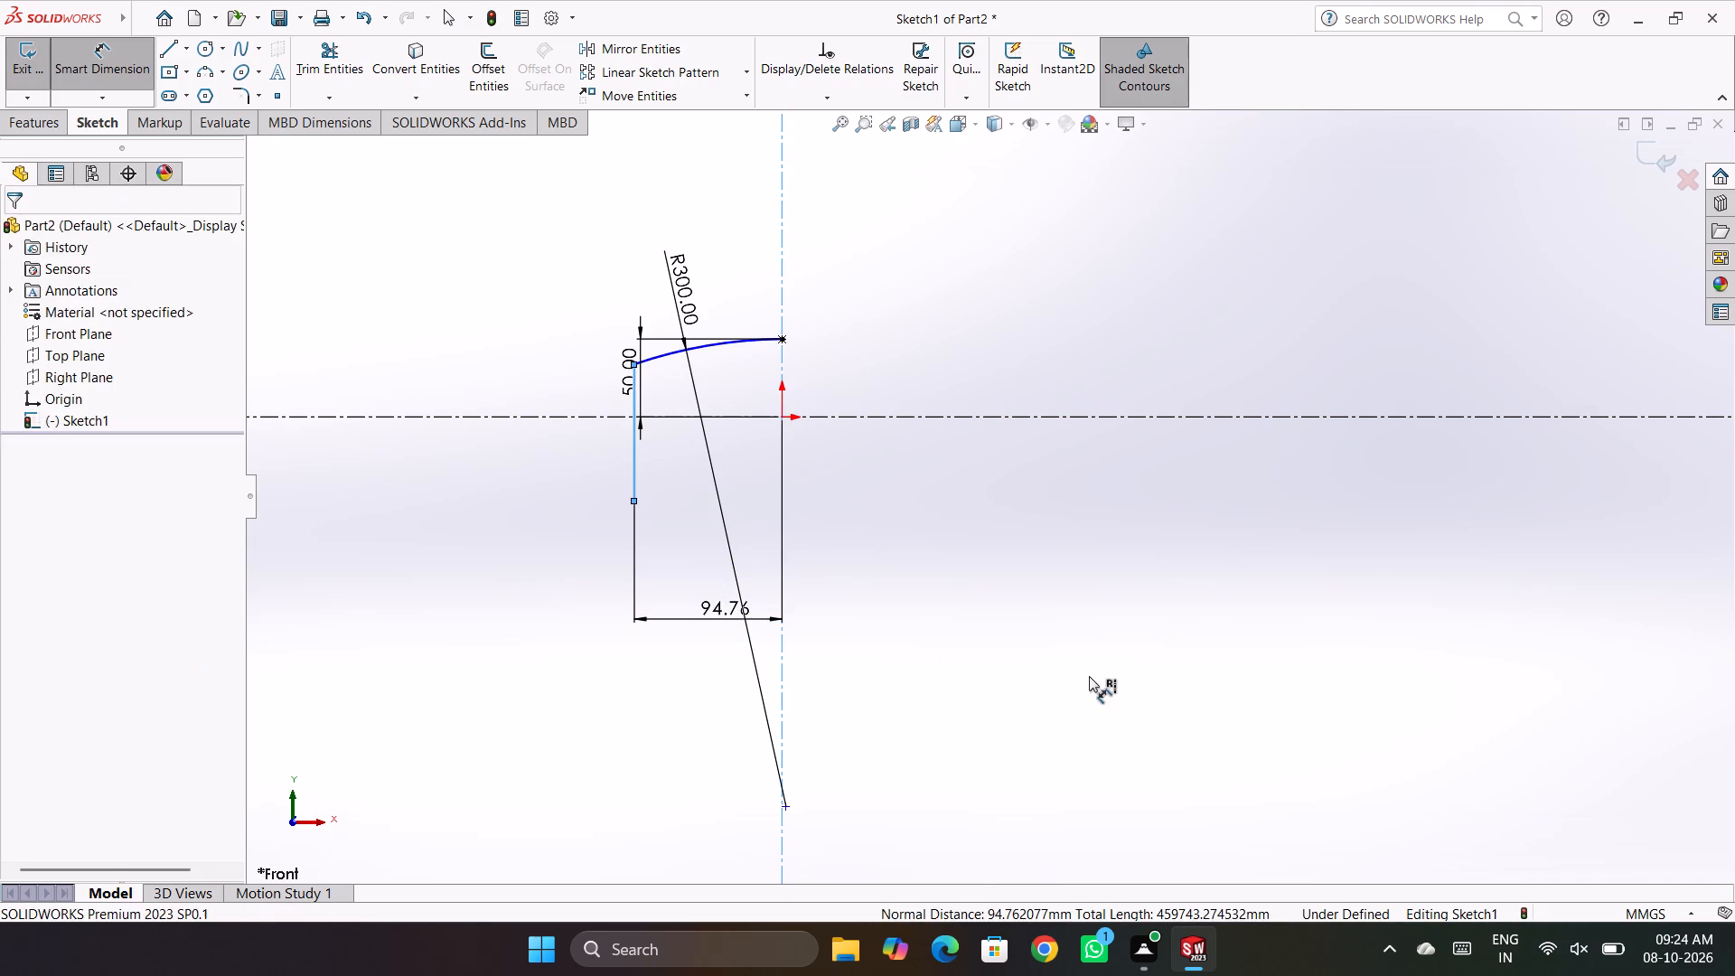
text(60)
key(Return)
click(946, 528)
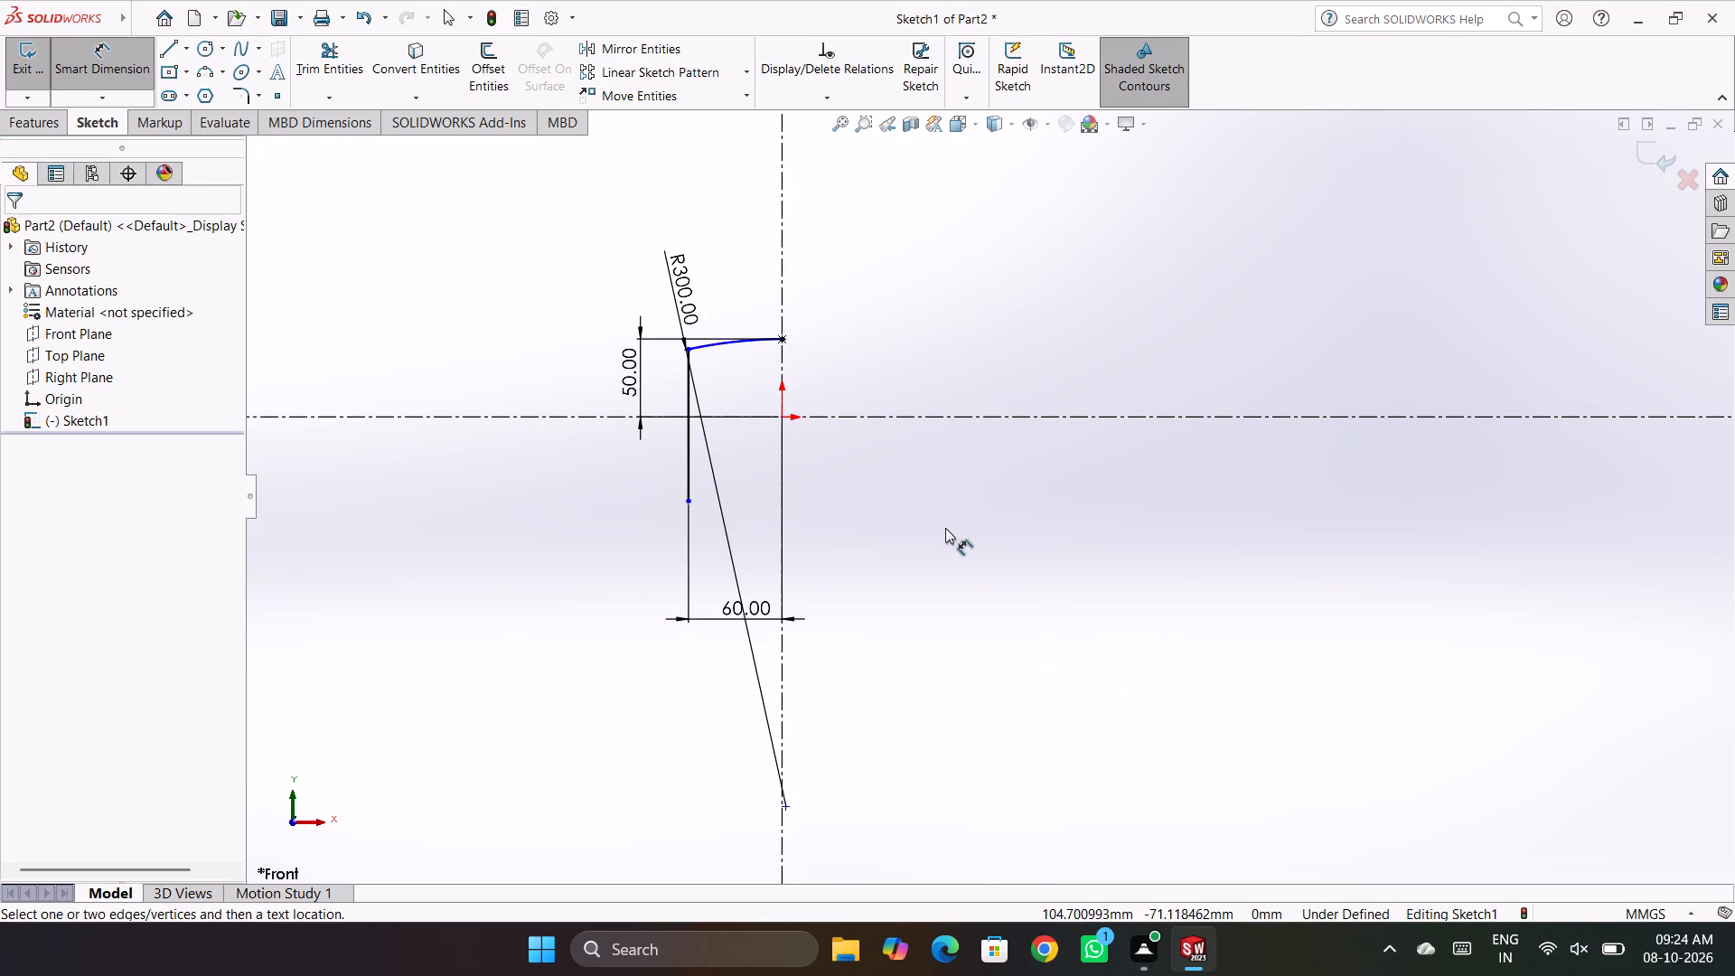
Add an 18 mm sketch fillet at the corner between the vertical line and the 300 mm arc.
scroll(835, 352, down, 3)
scroll(661, 413, down, 2)
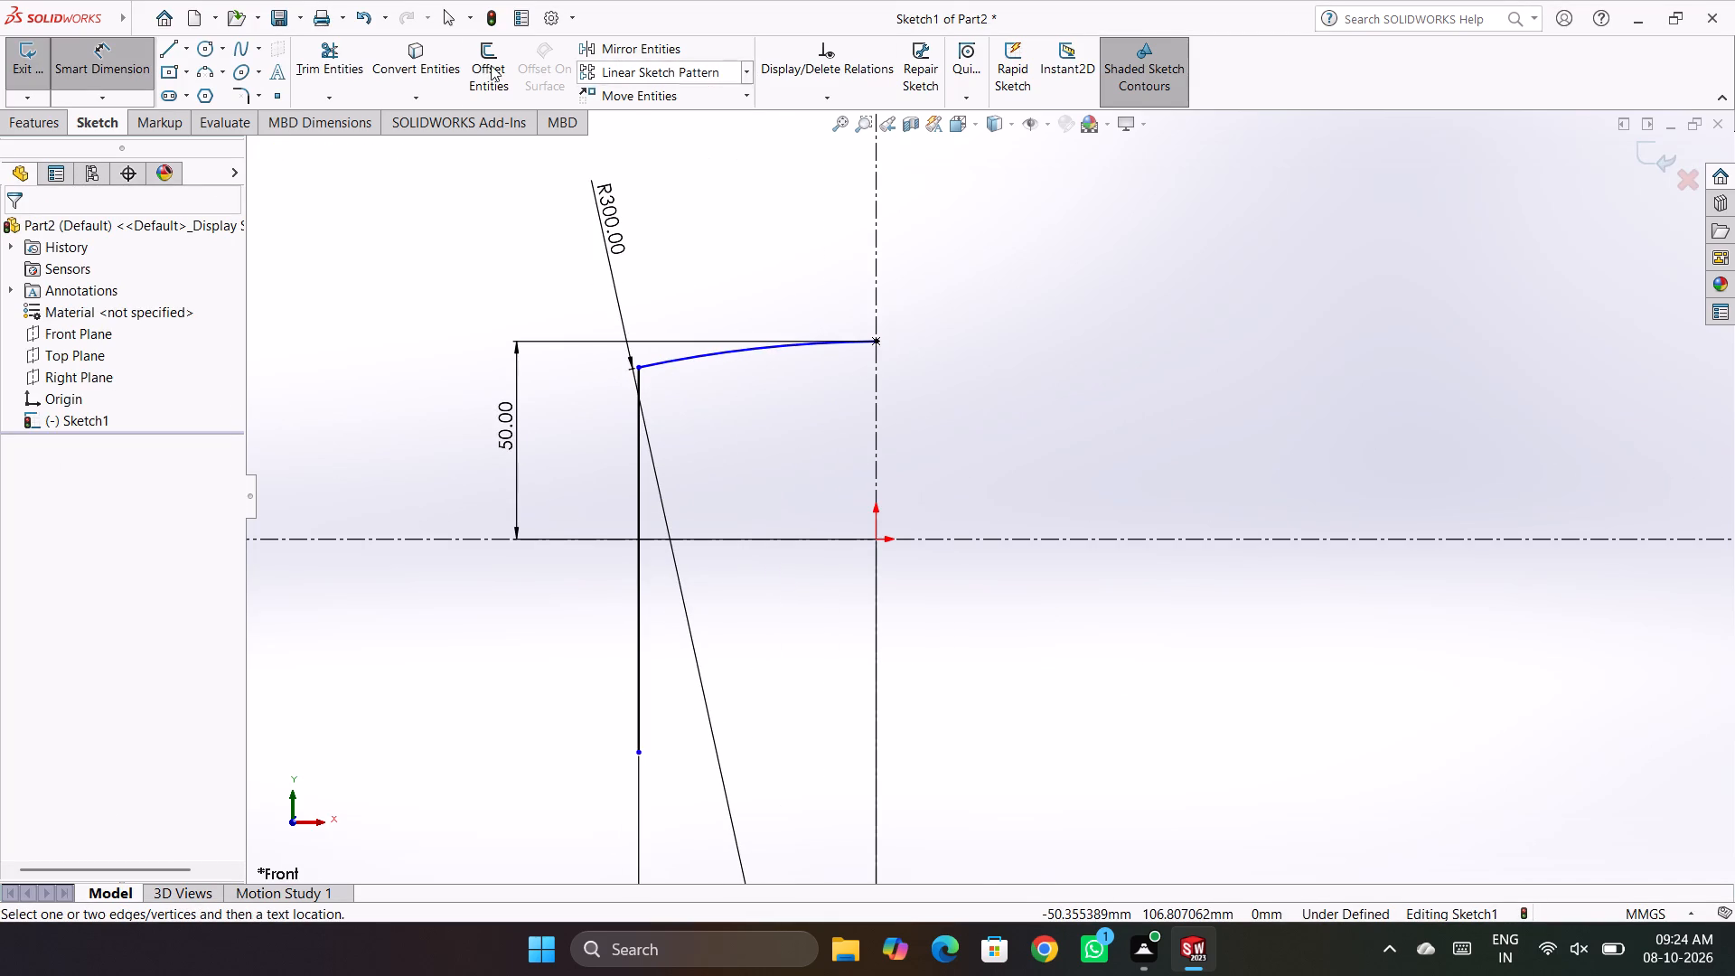
click(245, 97)
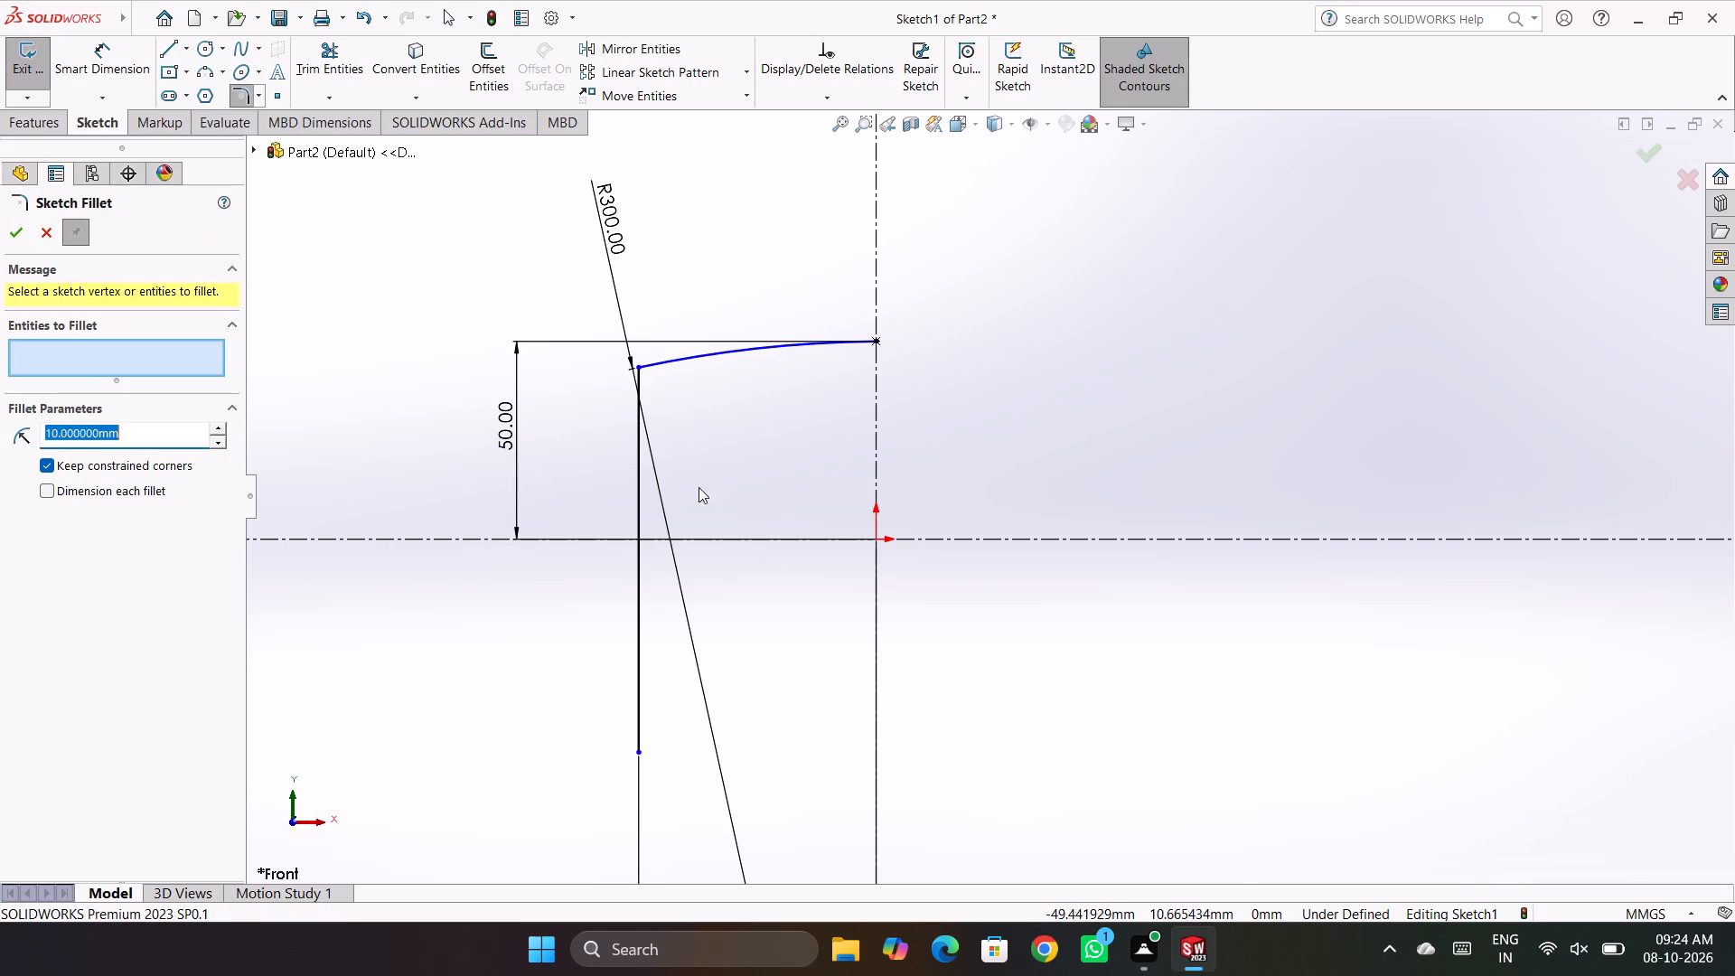
click(639, 397)
click(670, 364)
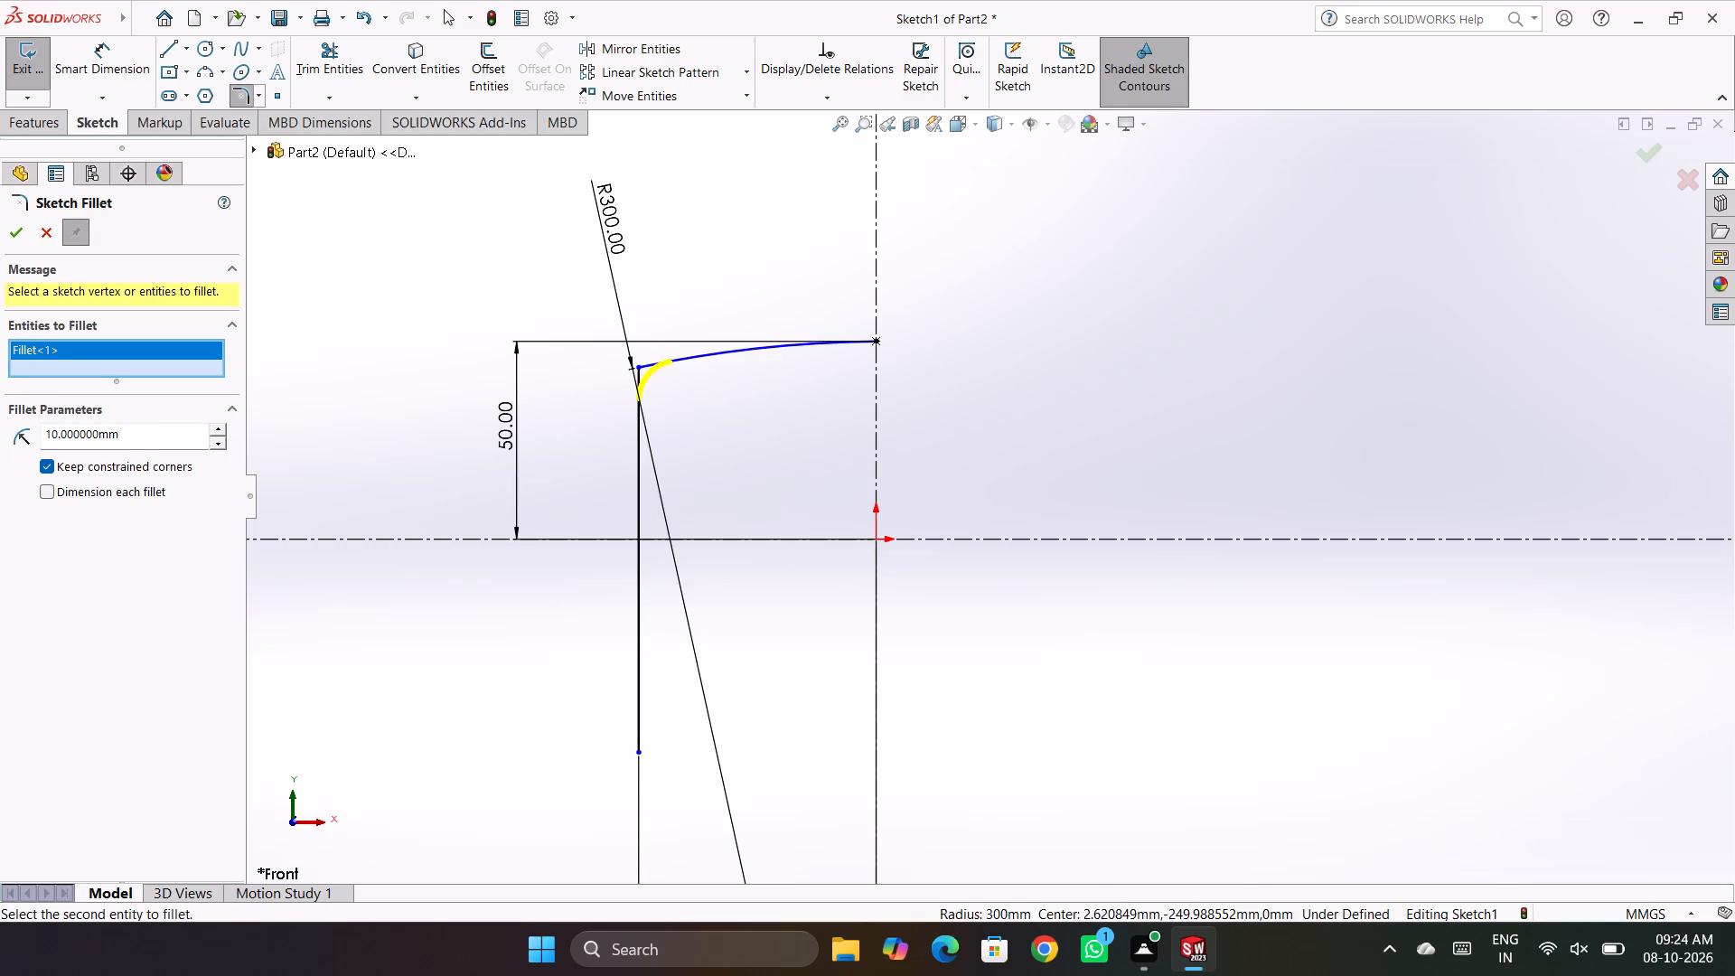
drag(173, 437, 0, 452)
text(18)
key(Return)
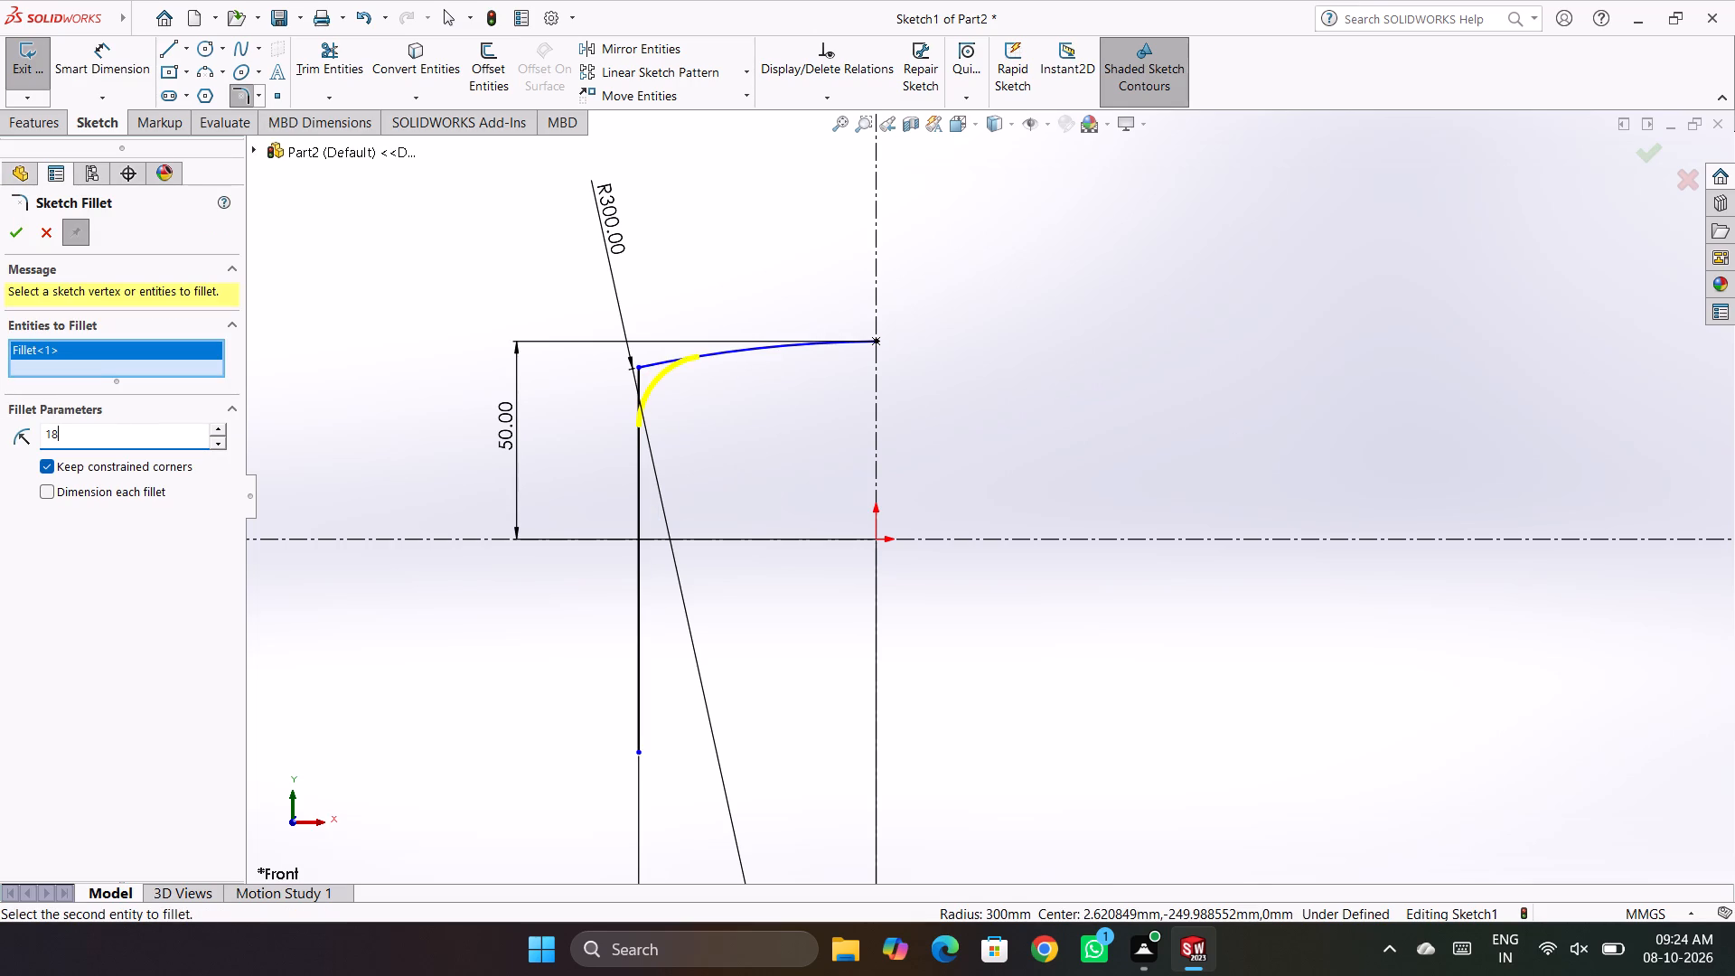
click(10, 230)
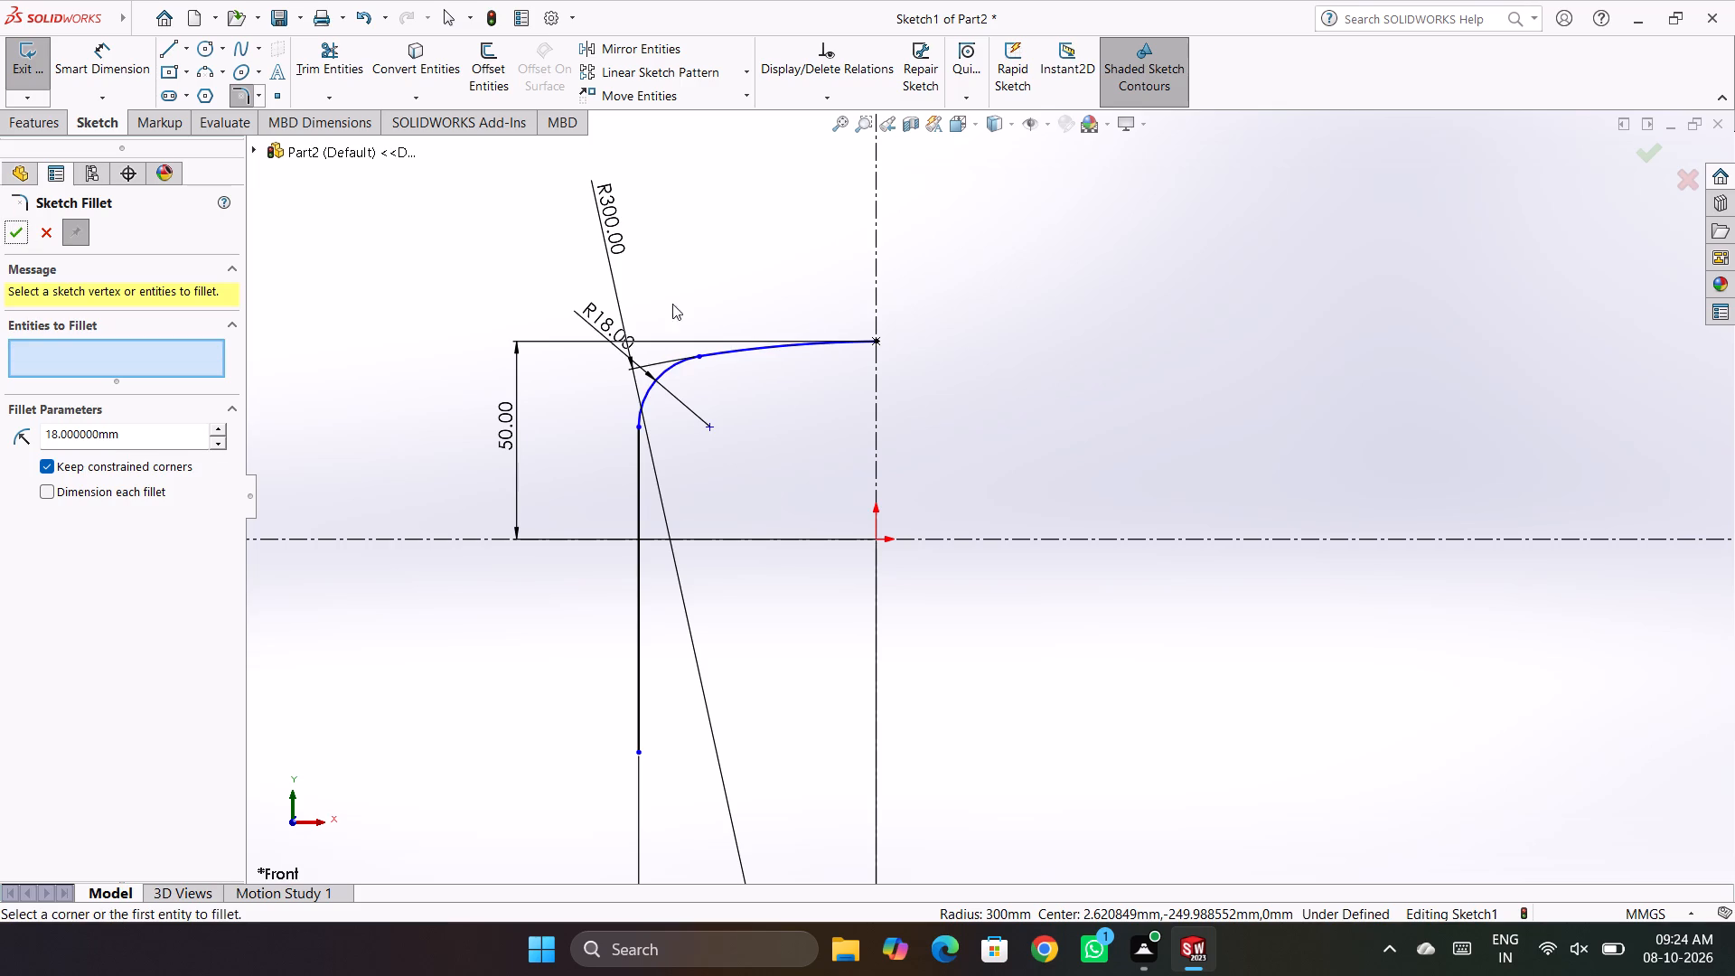
click(761, 264)
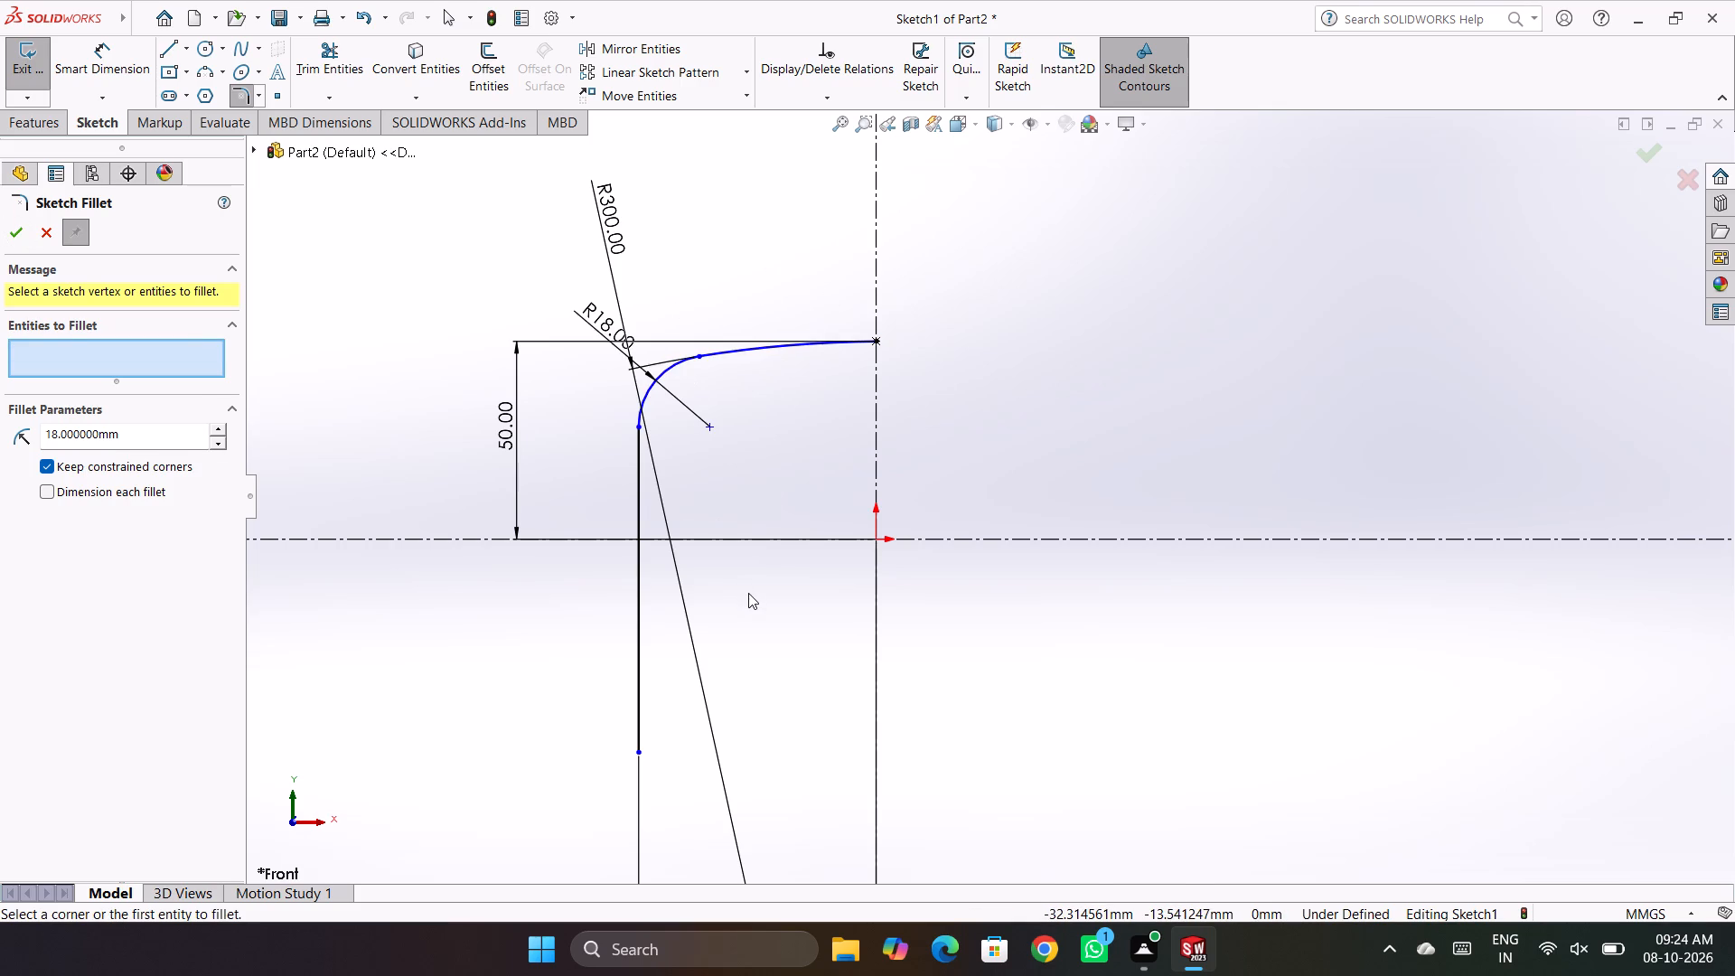
key(Escape)
key(Escape)
key(Escape)
key(Escape)
Move the fillet's 18 mm radius dimension text farther outward from the profile corner.
scroll(781, 472, down, 2)
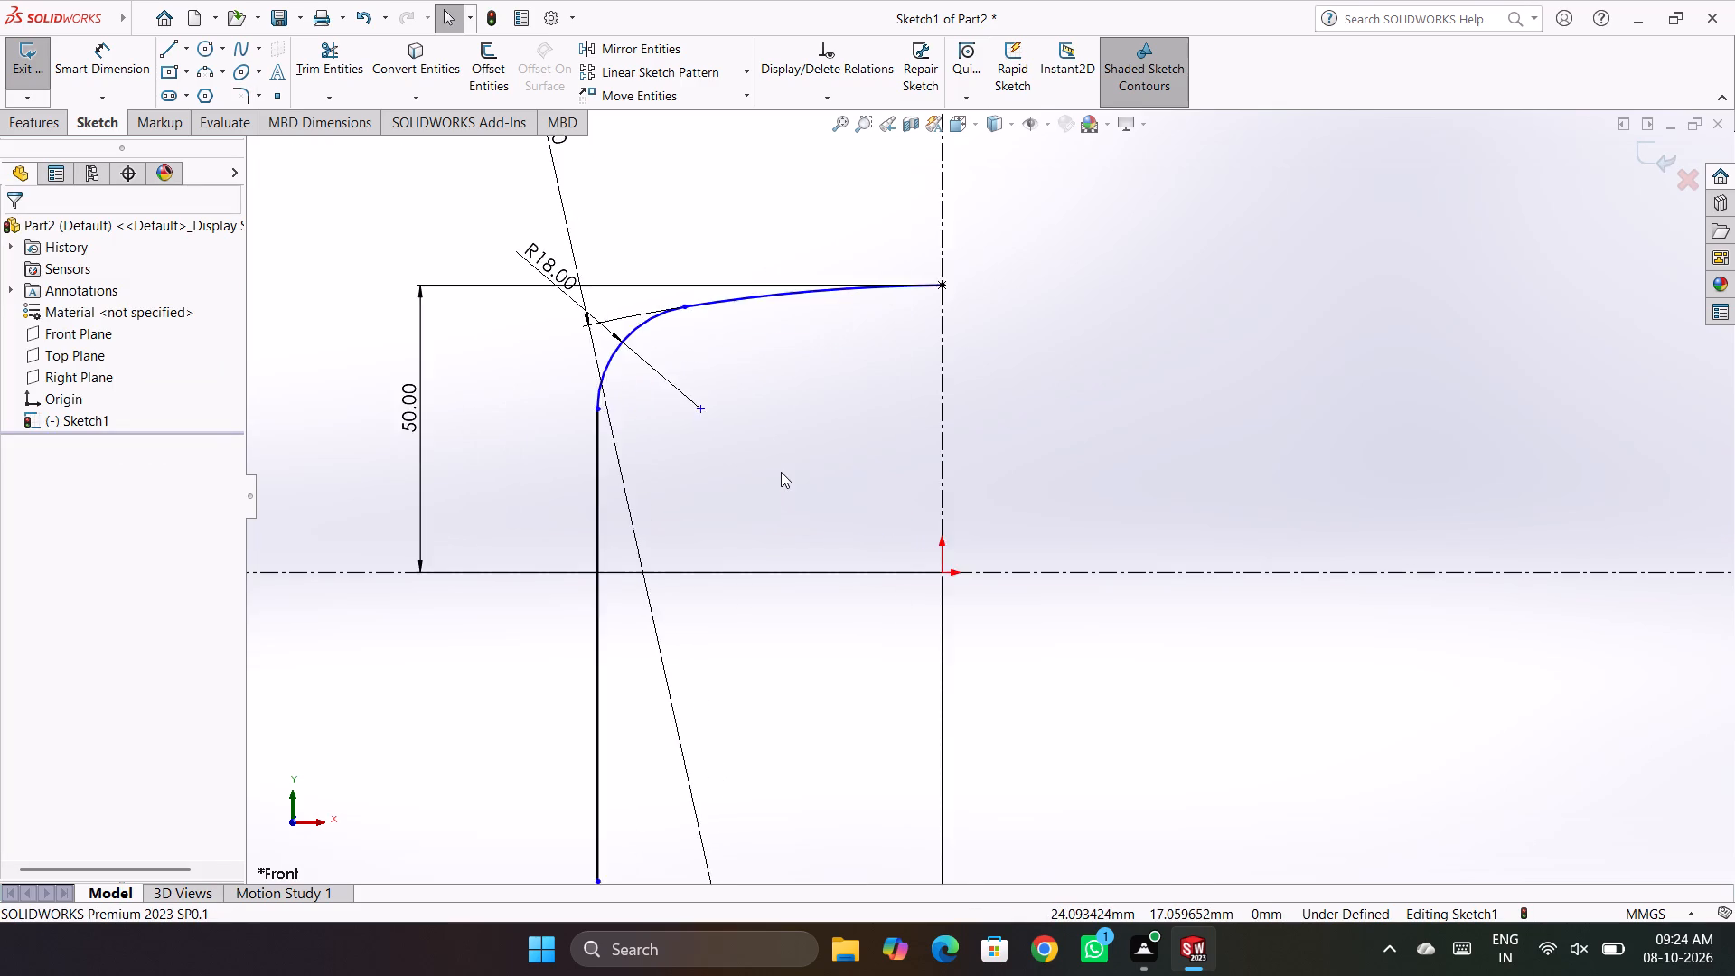
scroll(781, 472, up, 6)
scroll(968, 774, down, 1)
scroll(999, 421, down, 2)
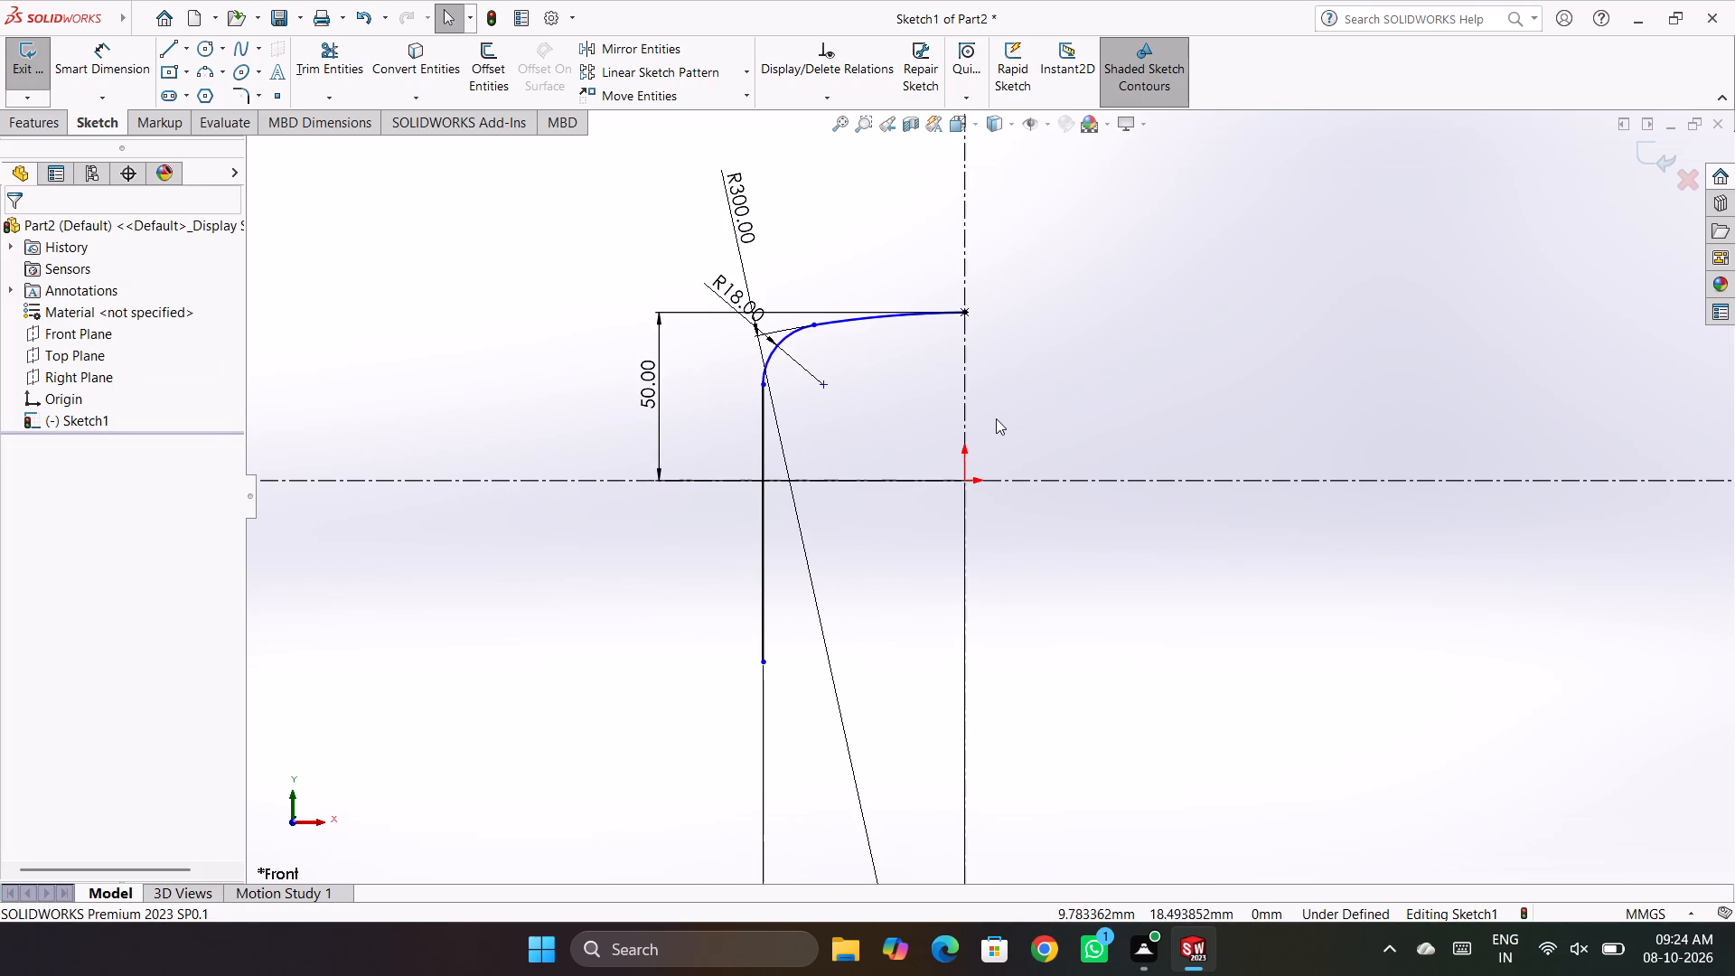
drag(732, 304, 686, 285)
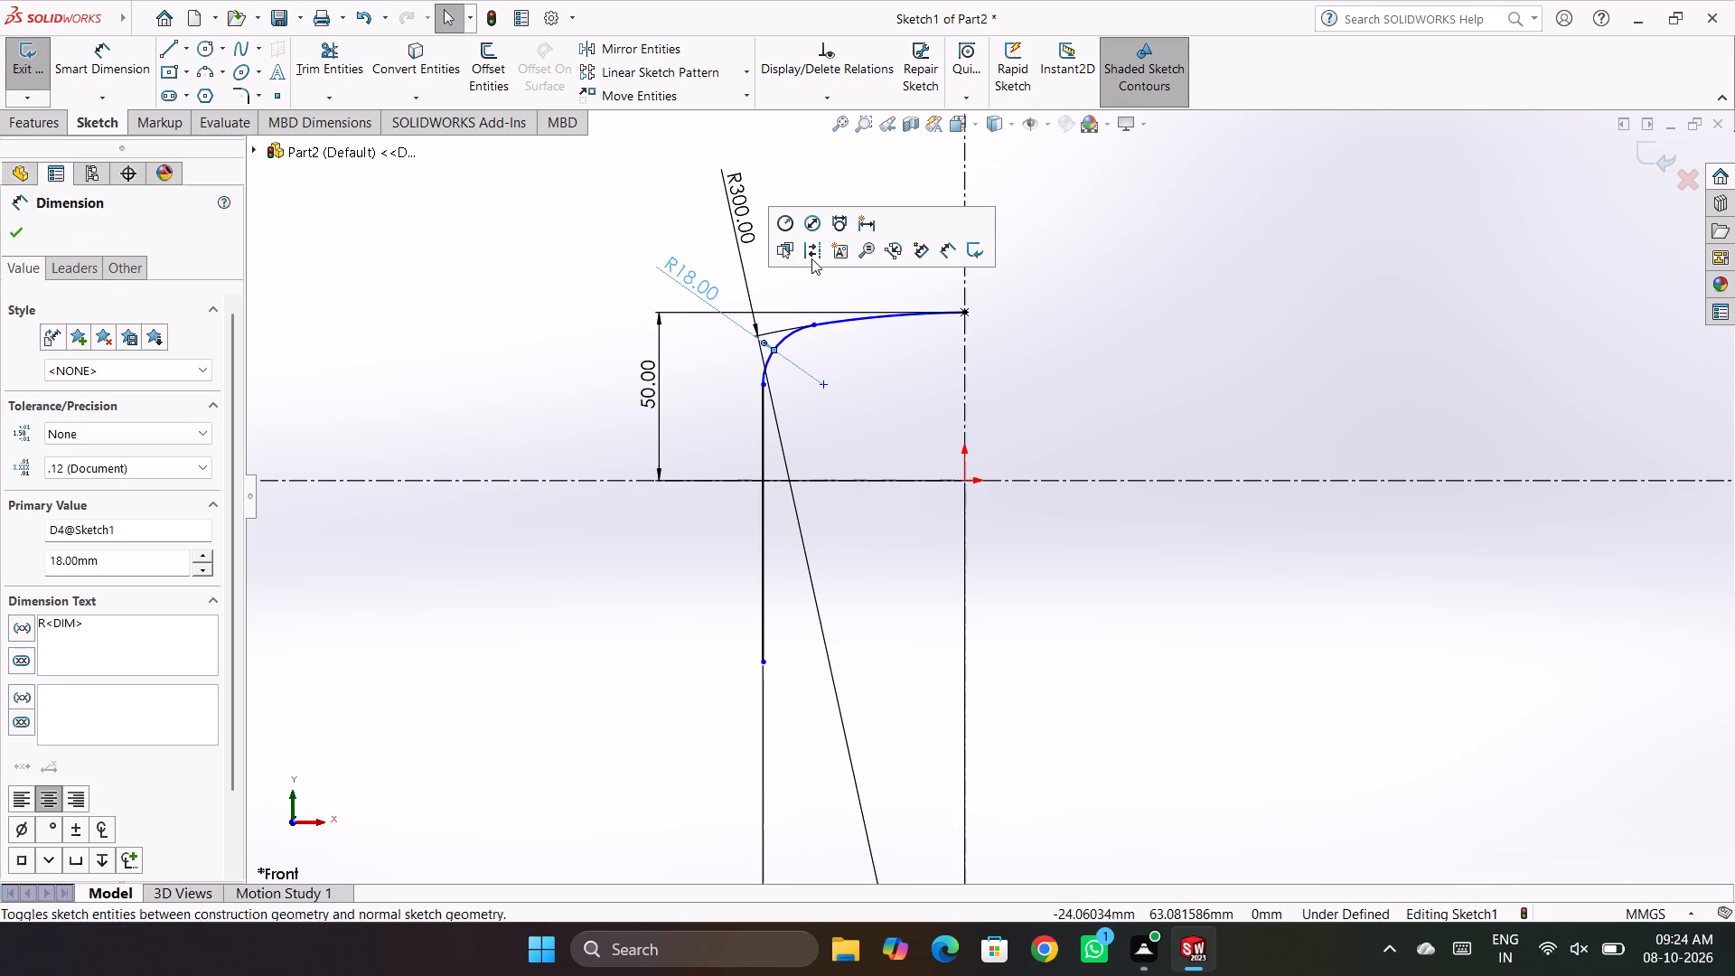
key(Escape)
key(Escape)
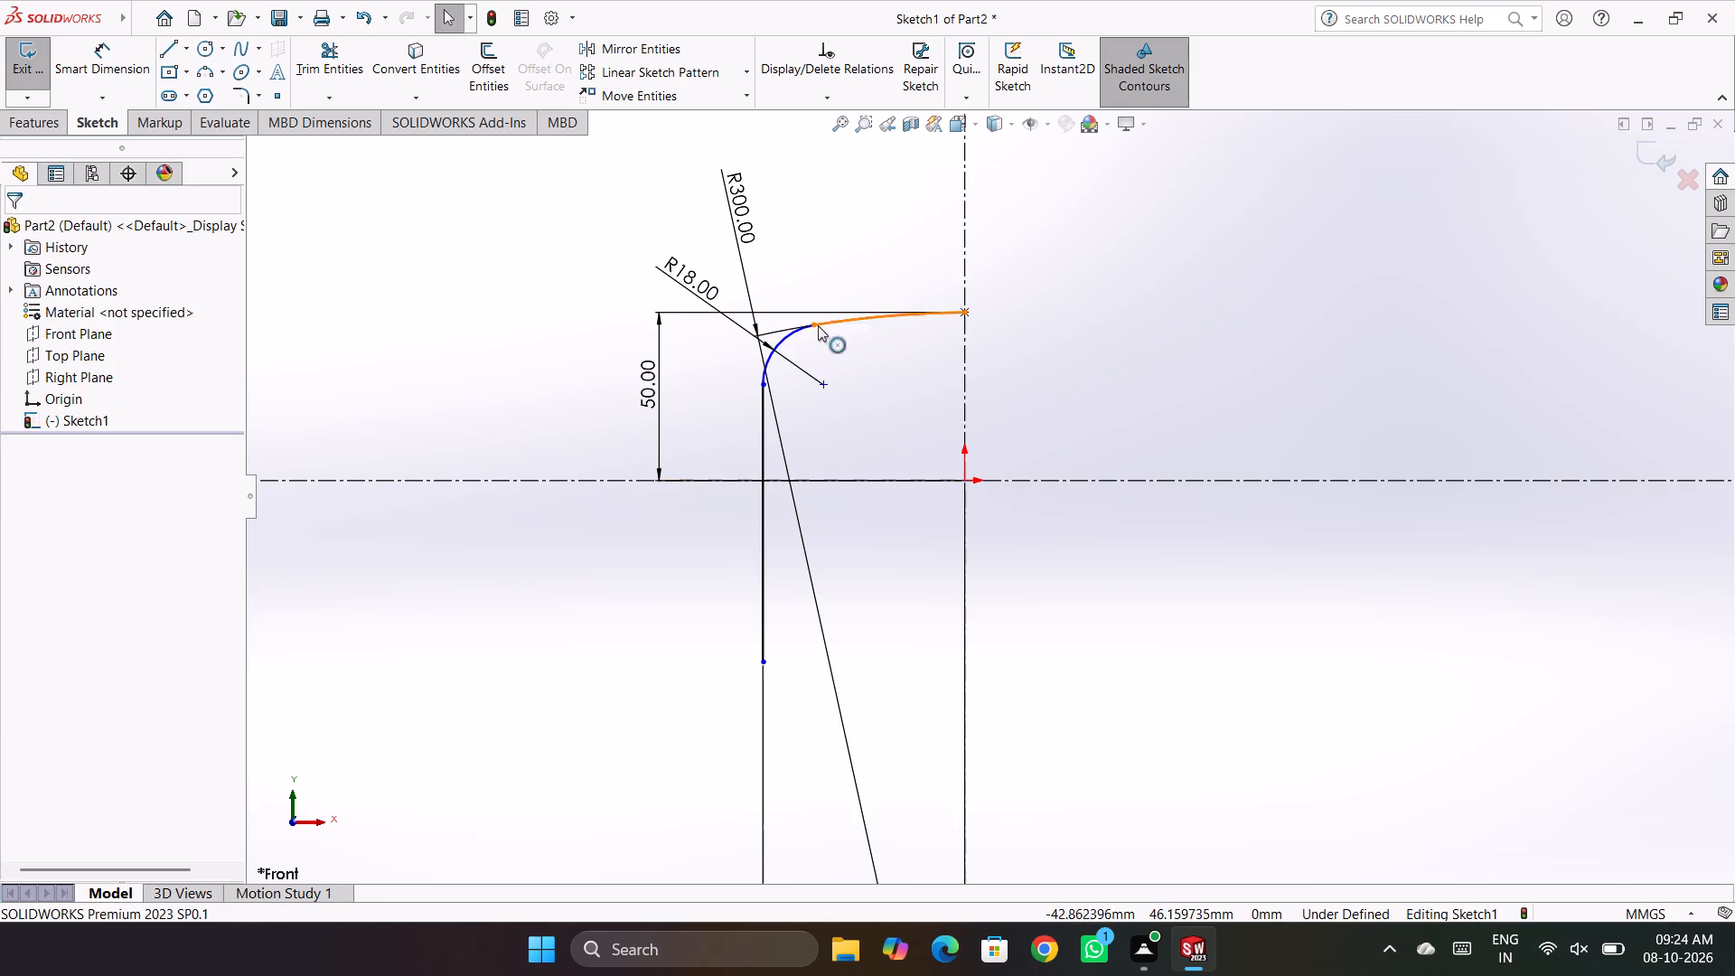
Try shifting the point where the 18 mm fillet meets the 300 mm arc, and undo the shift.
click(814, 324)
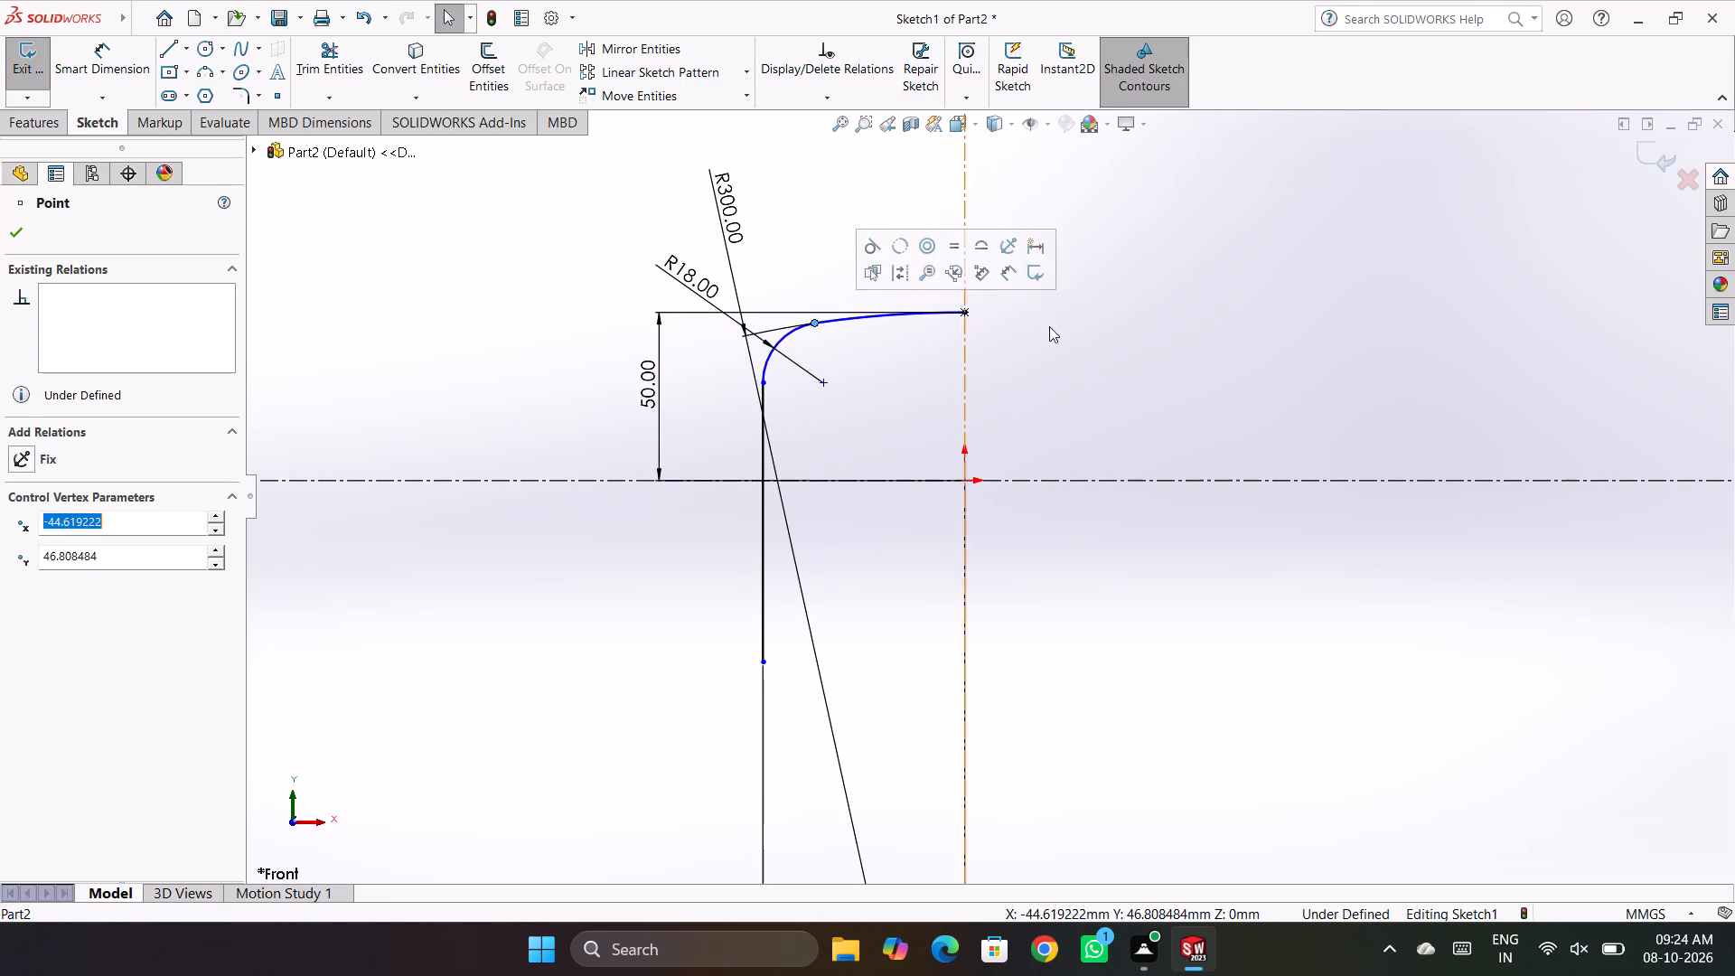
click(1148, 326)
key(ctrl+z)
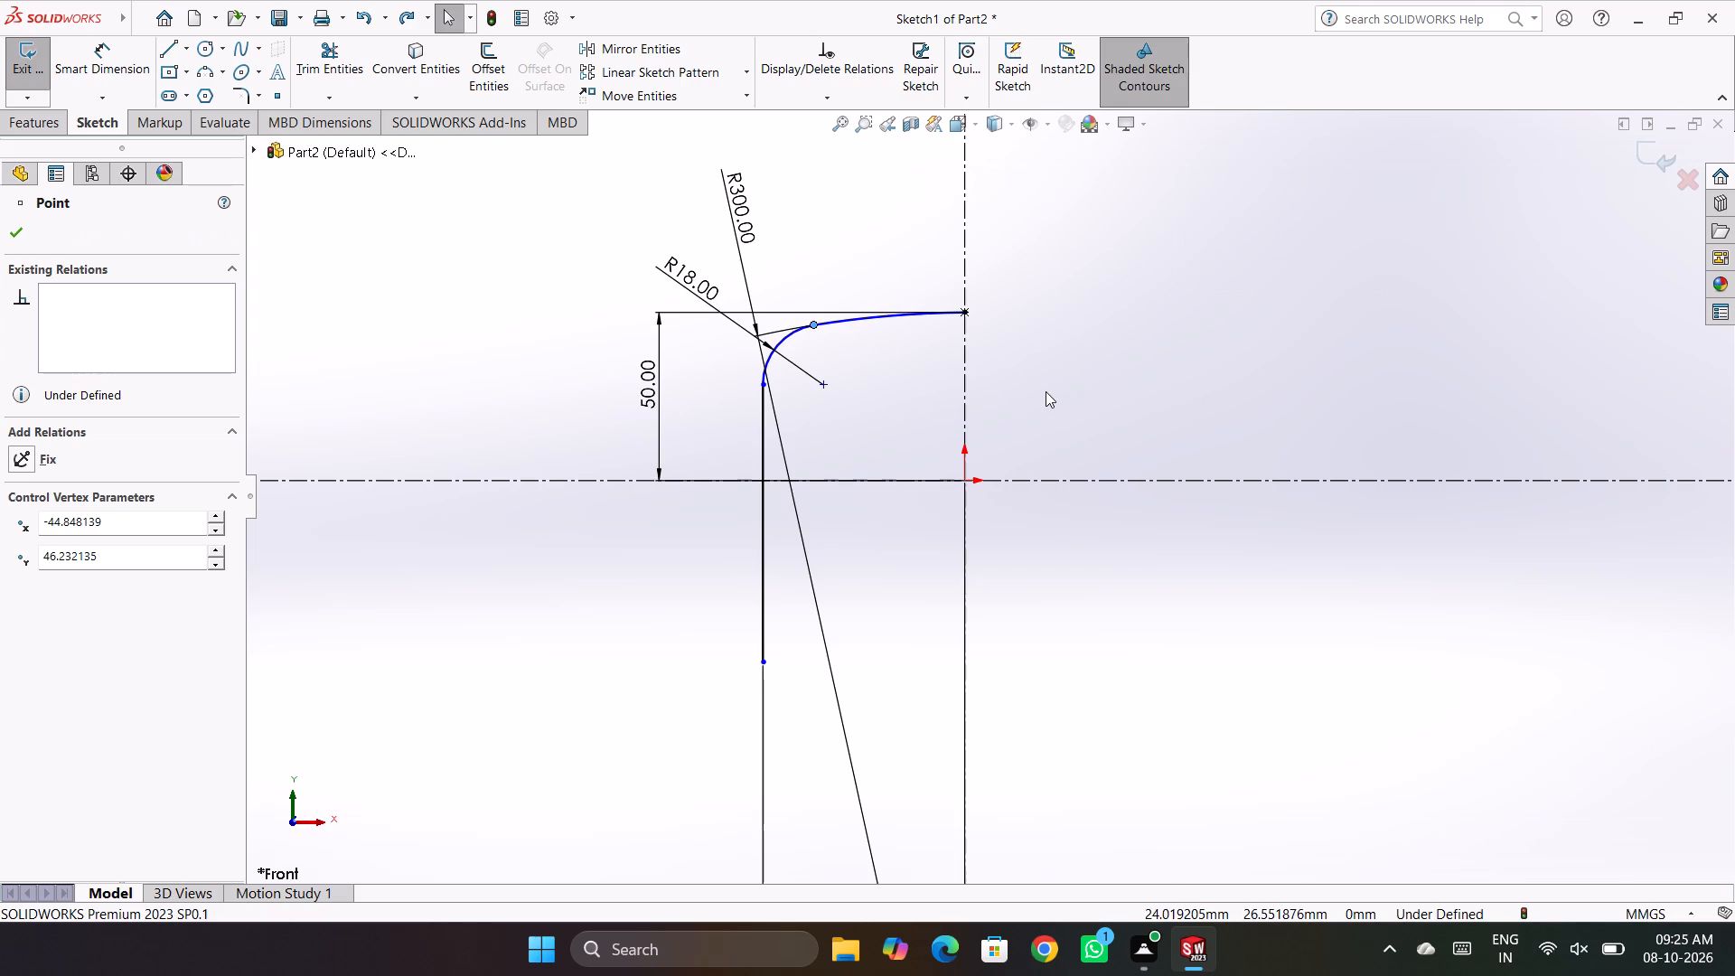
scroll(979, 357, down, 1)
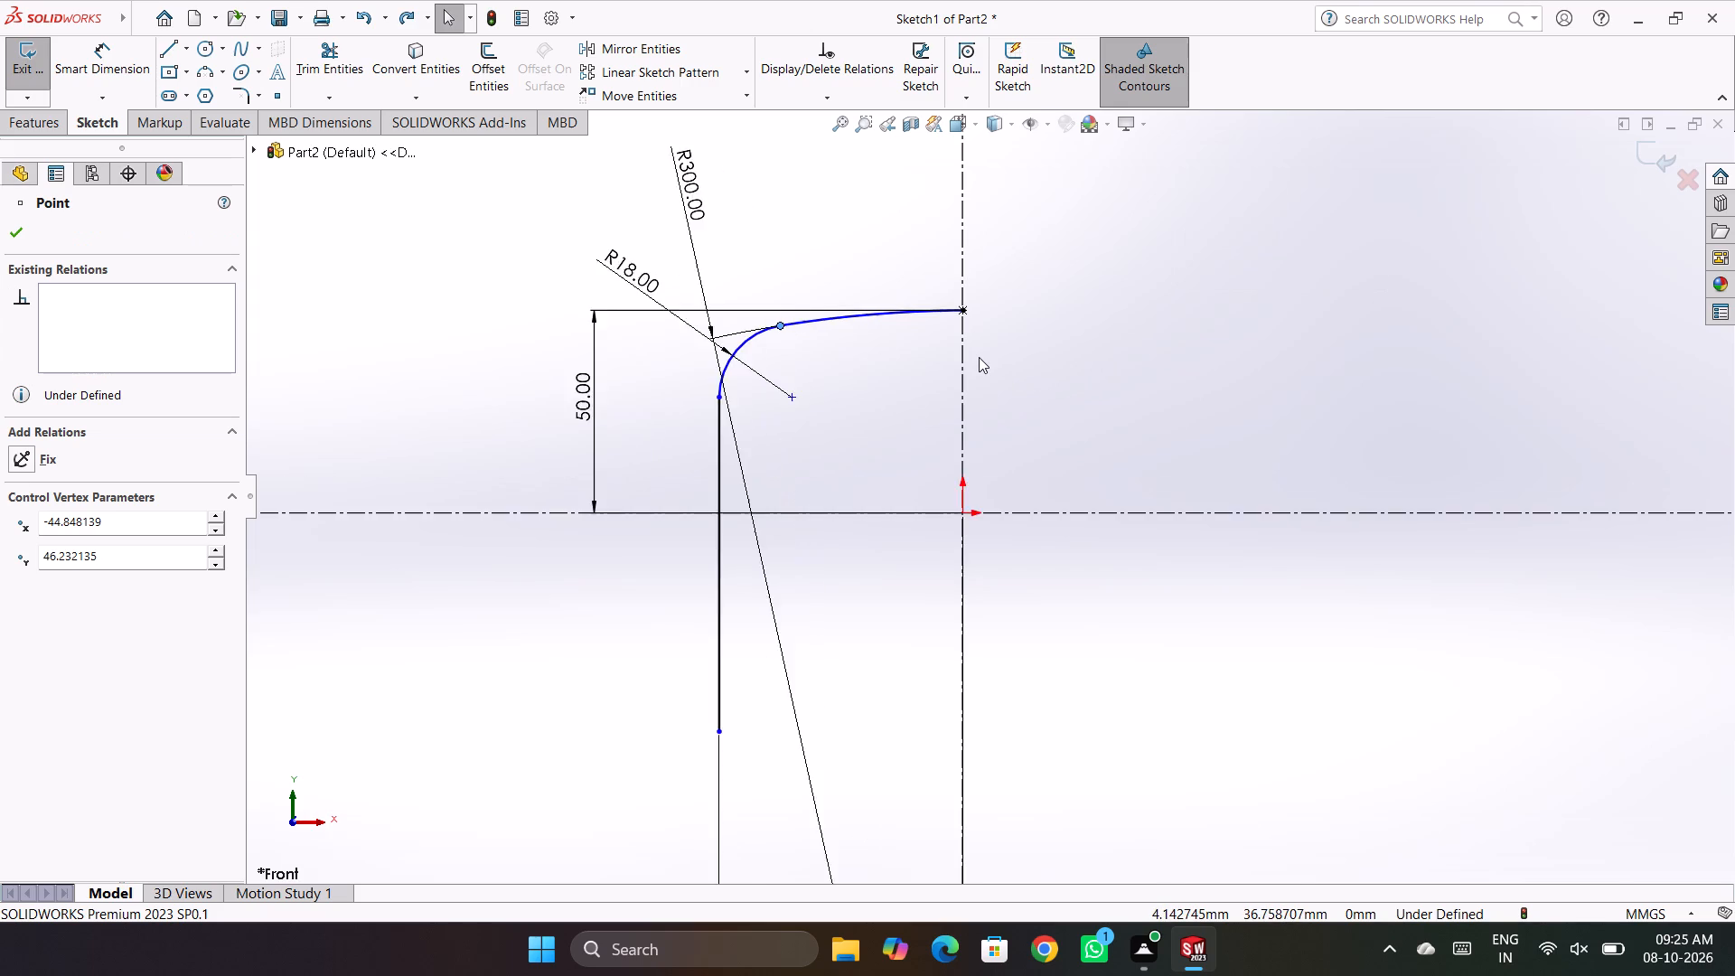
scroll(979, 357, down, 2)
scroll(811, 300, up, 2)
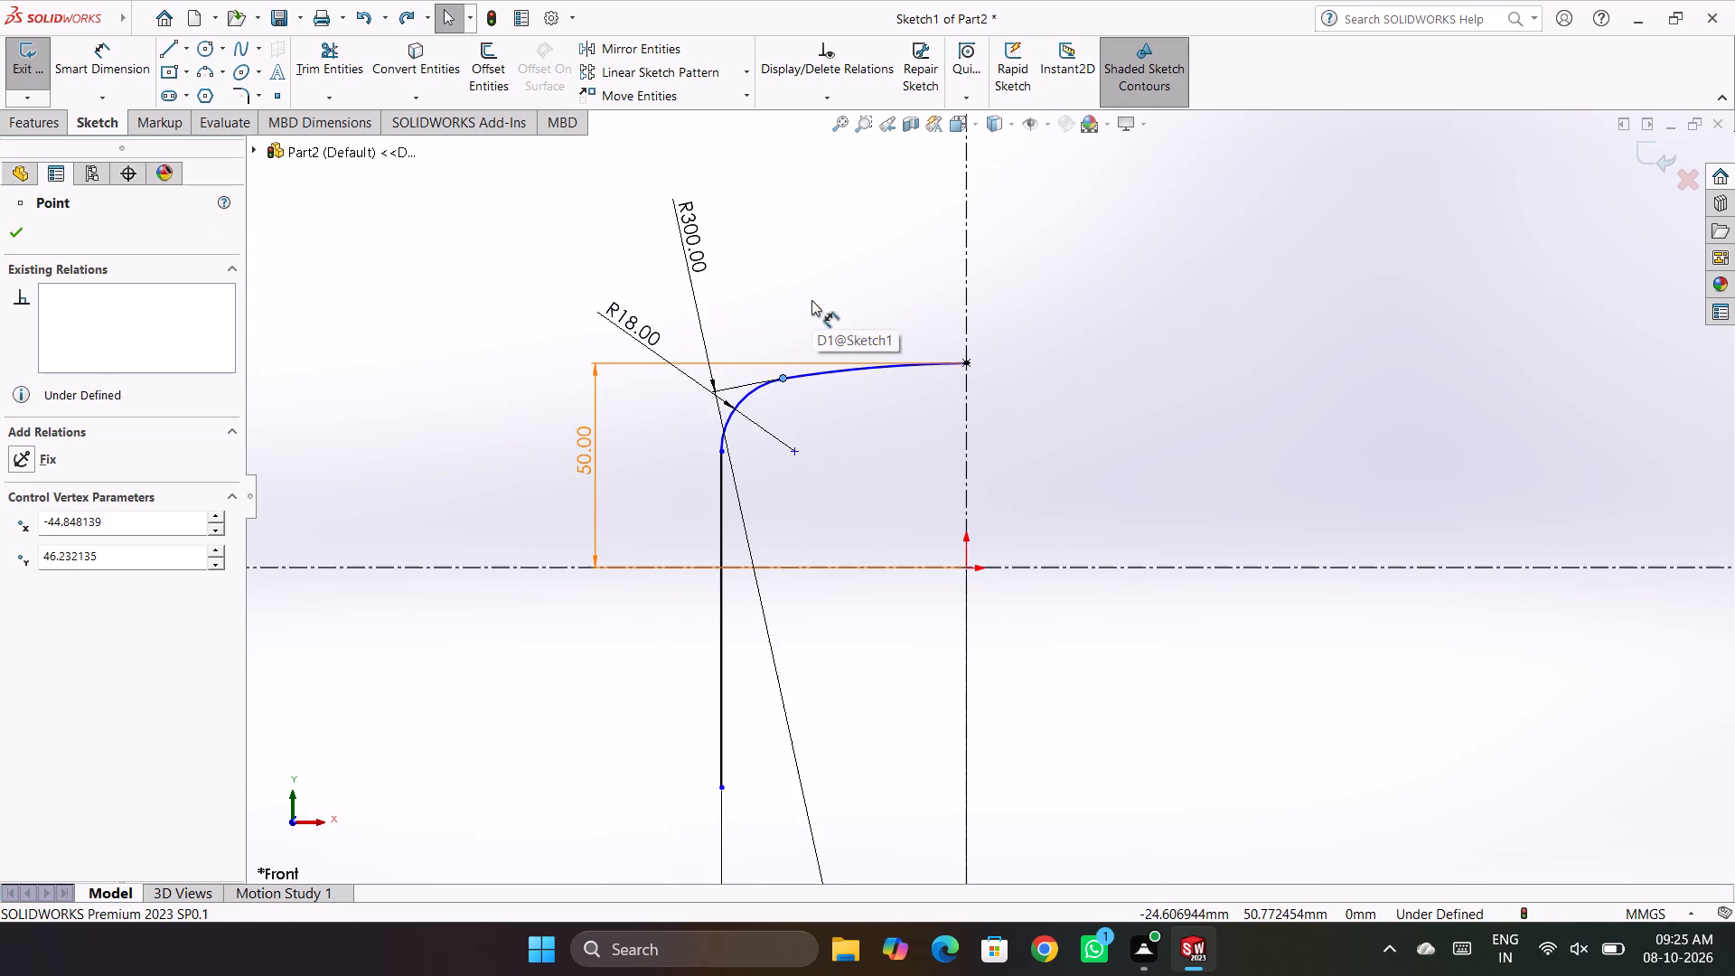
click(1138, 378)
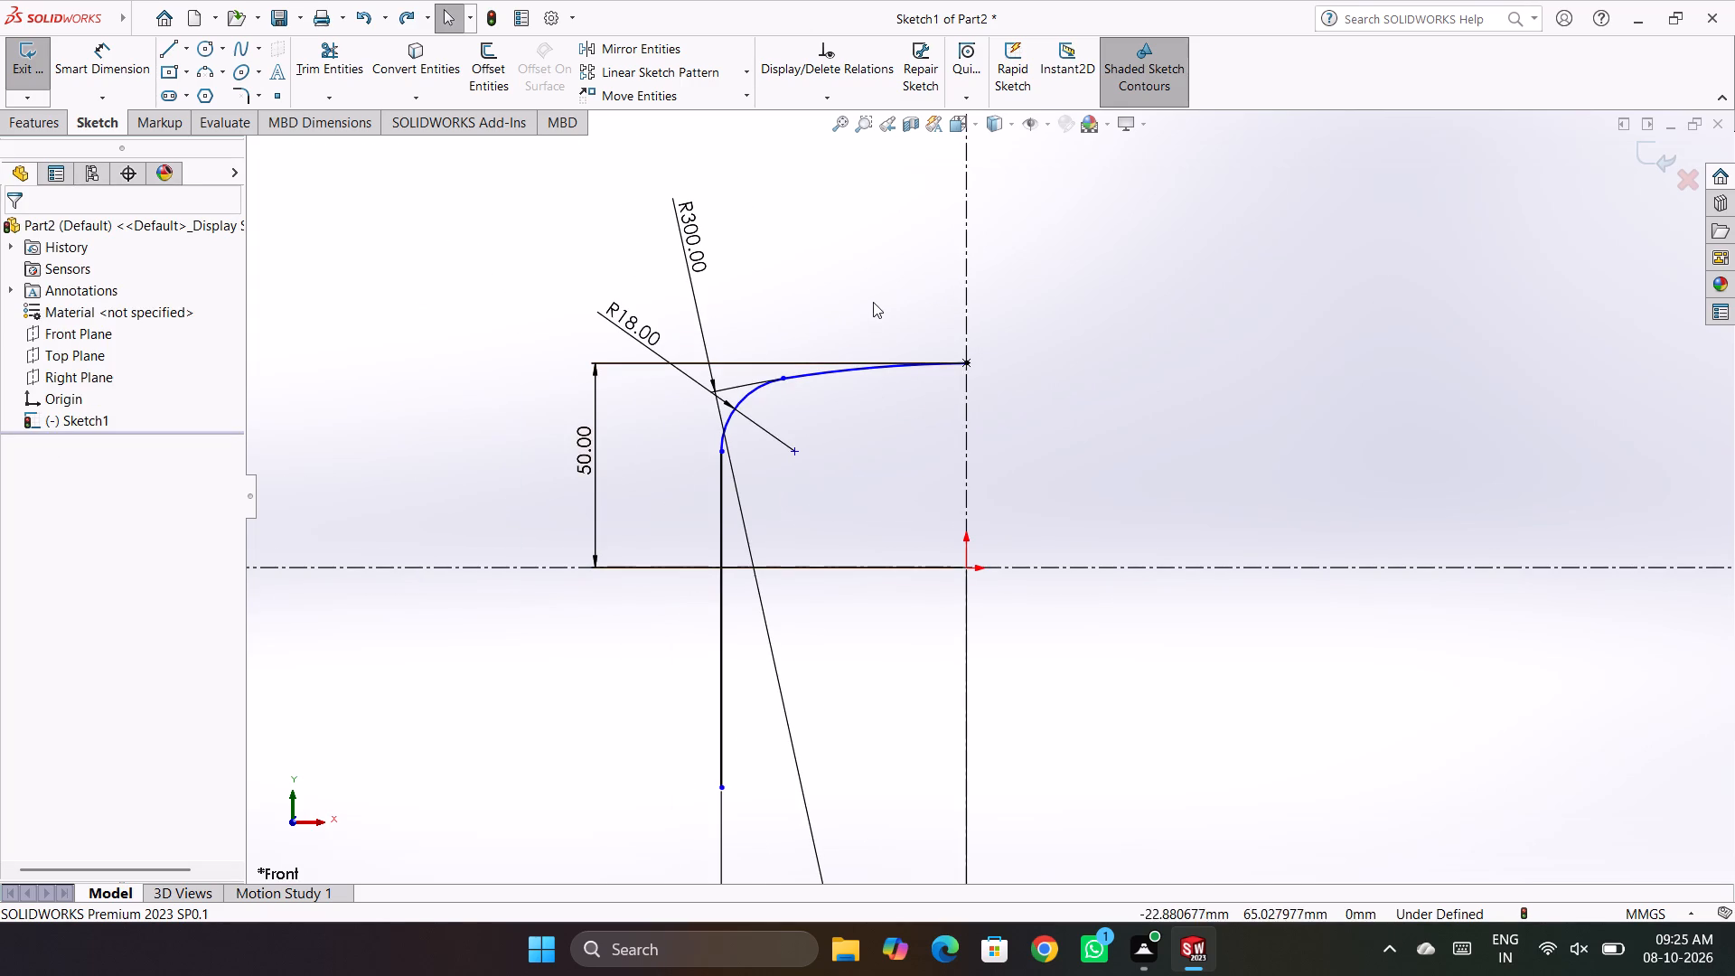
Add a tangent relation between the 300 mm arc and the 18 mm fillet arc.
right_drag(873, 302, 780, 302)
click(819, 372)
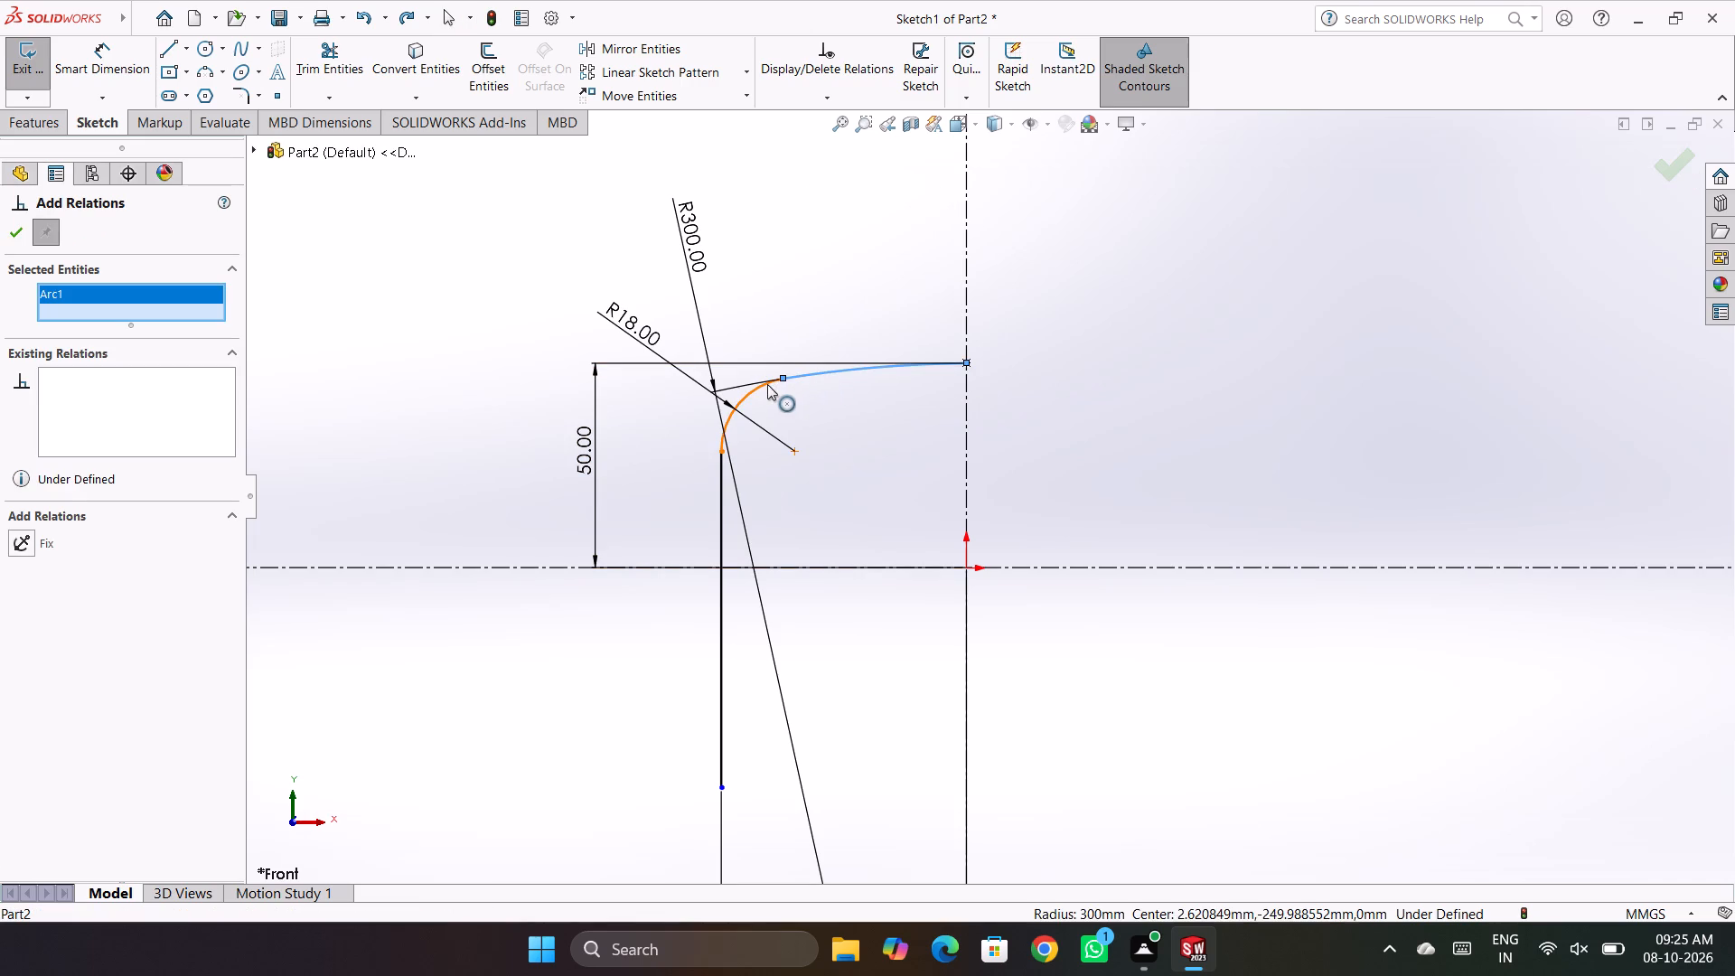
click(767, 385)
click(68, 587)
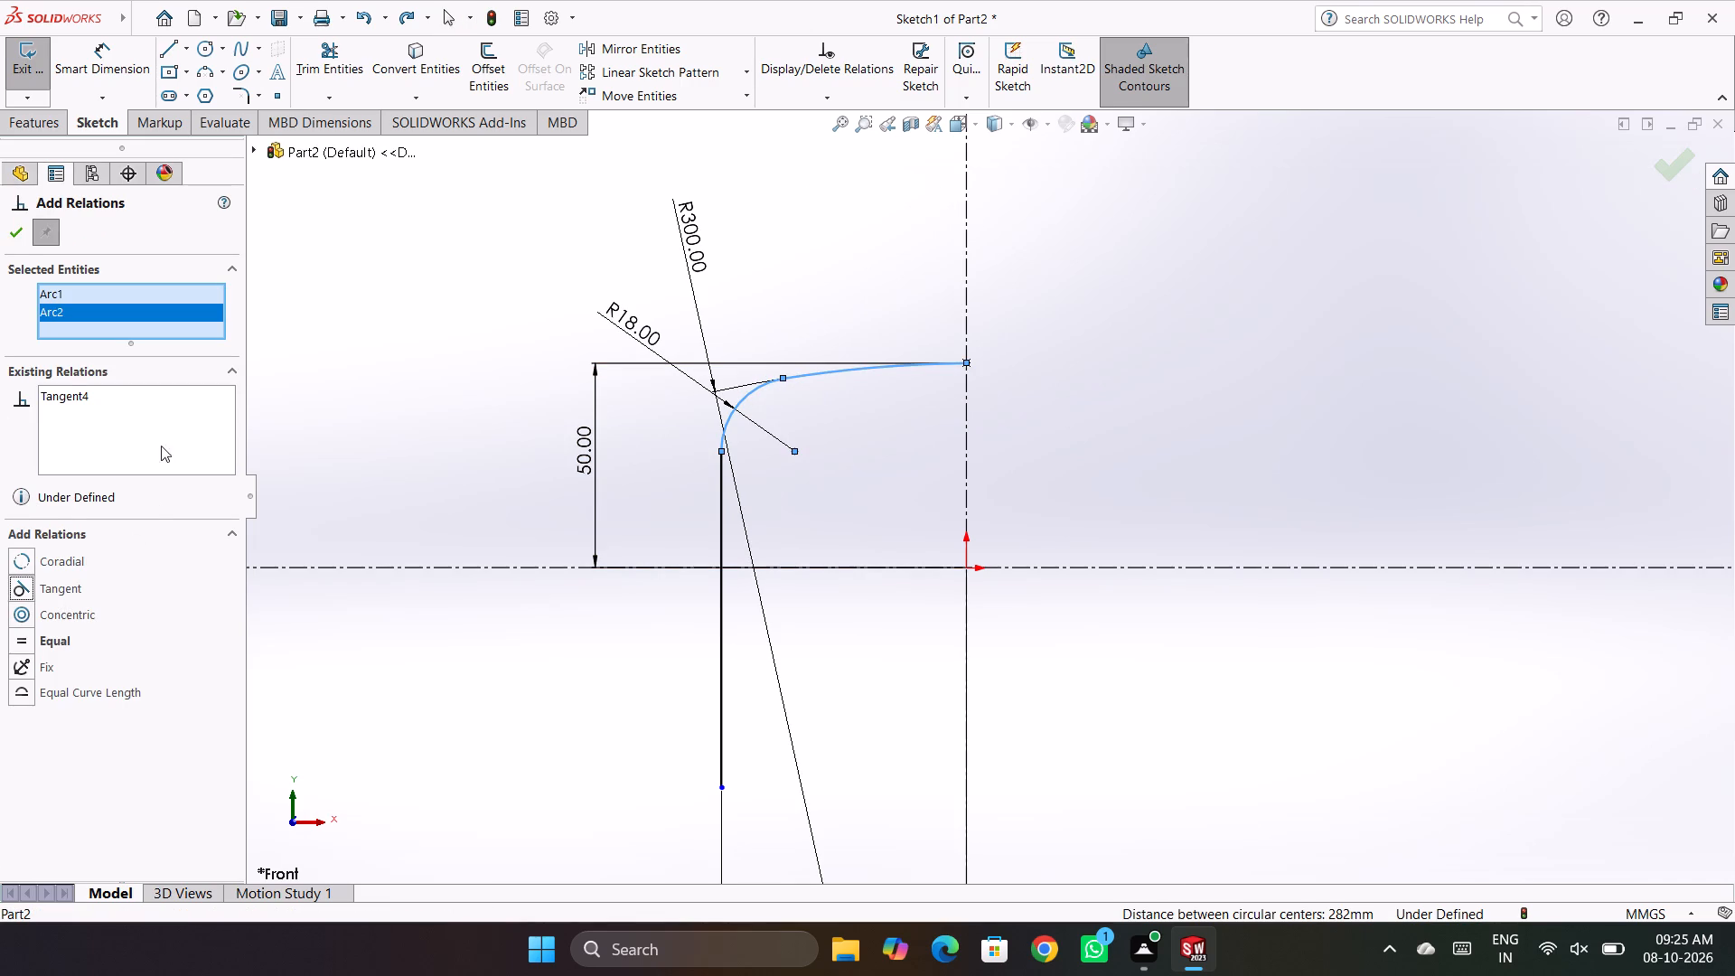
click(18, 236)
click(802, 273)
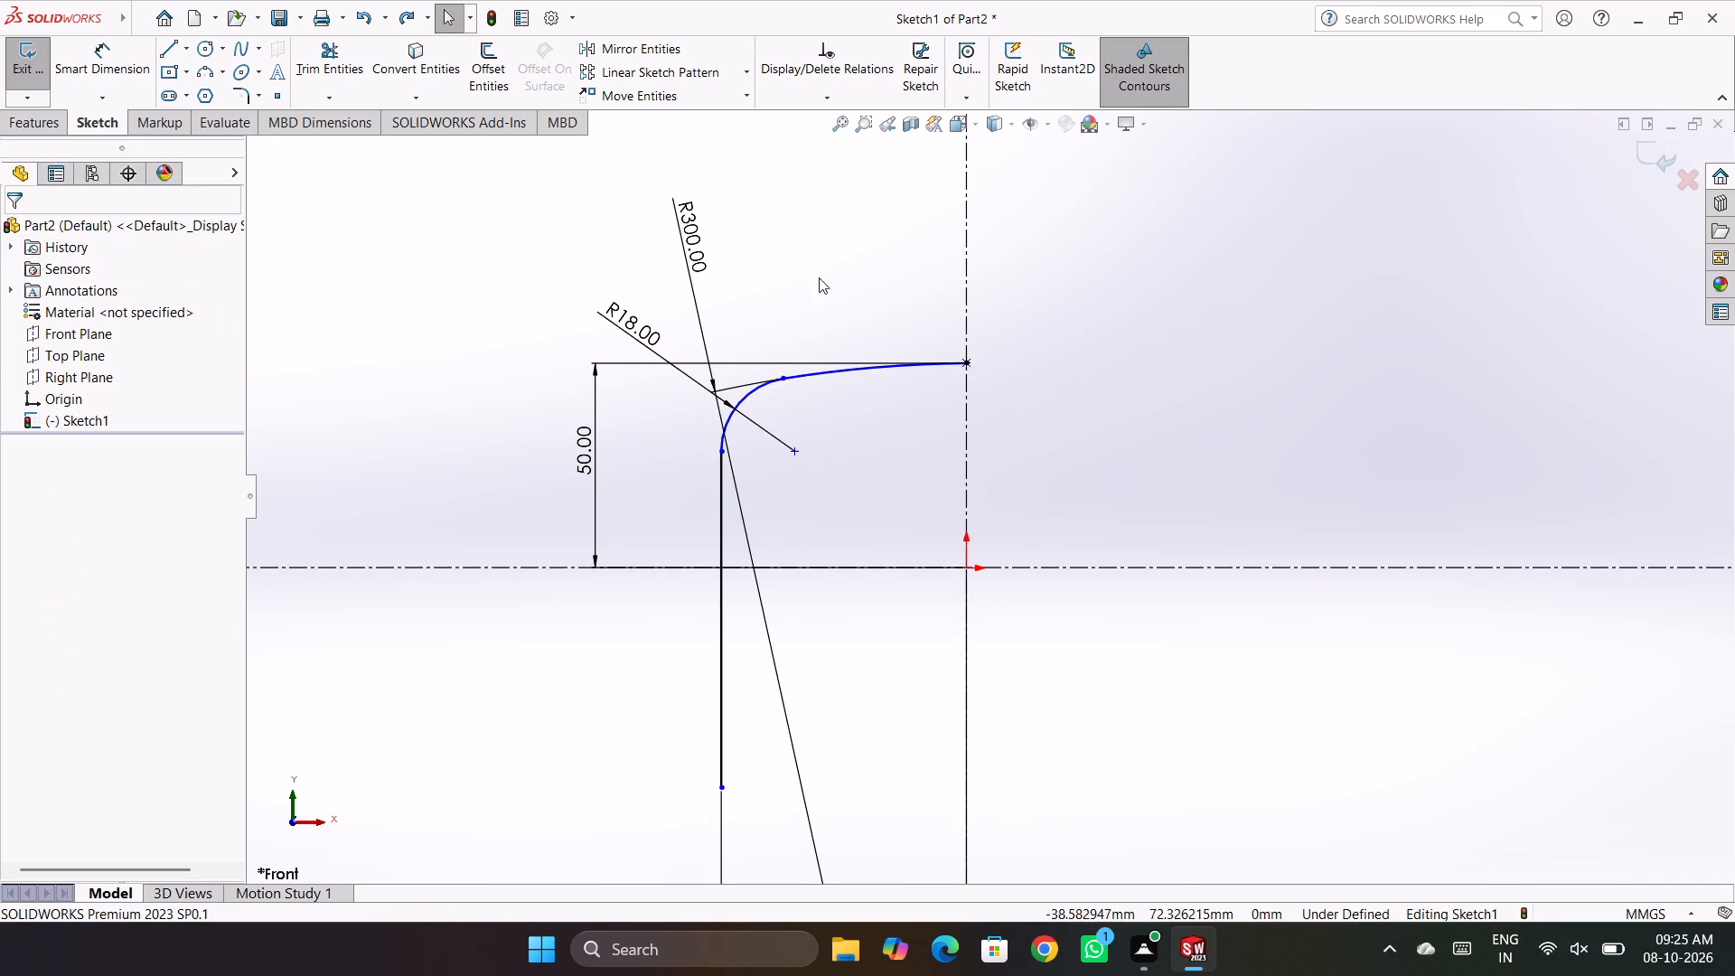
Add a tangent relation between the 18 mm fillet arc and the vertical profile line.
right_drag(820, 290, 735, 289)
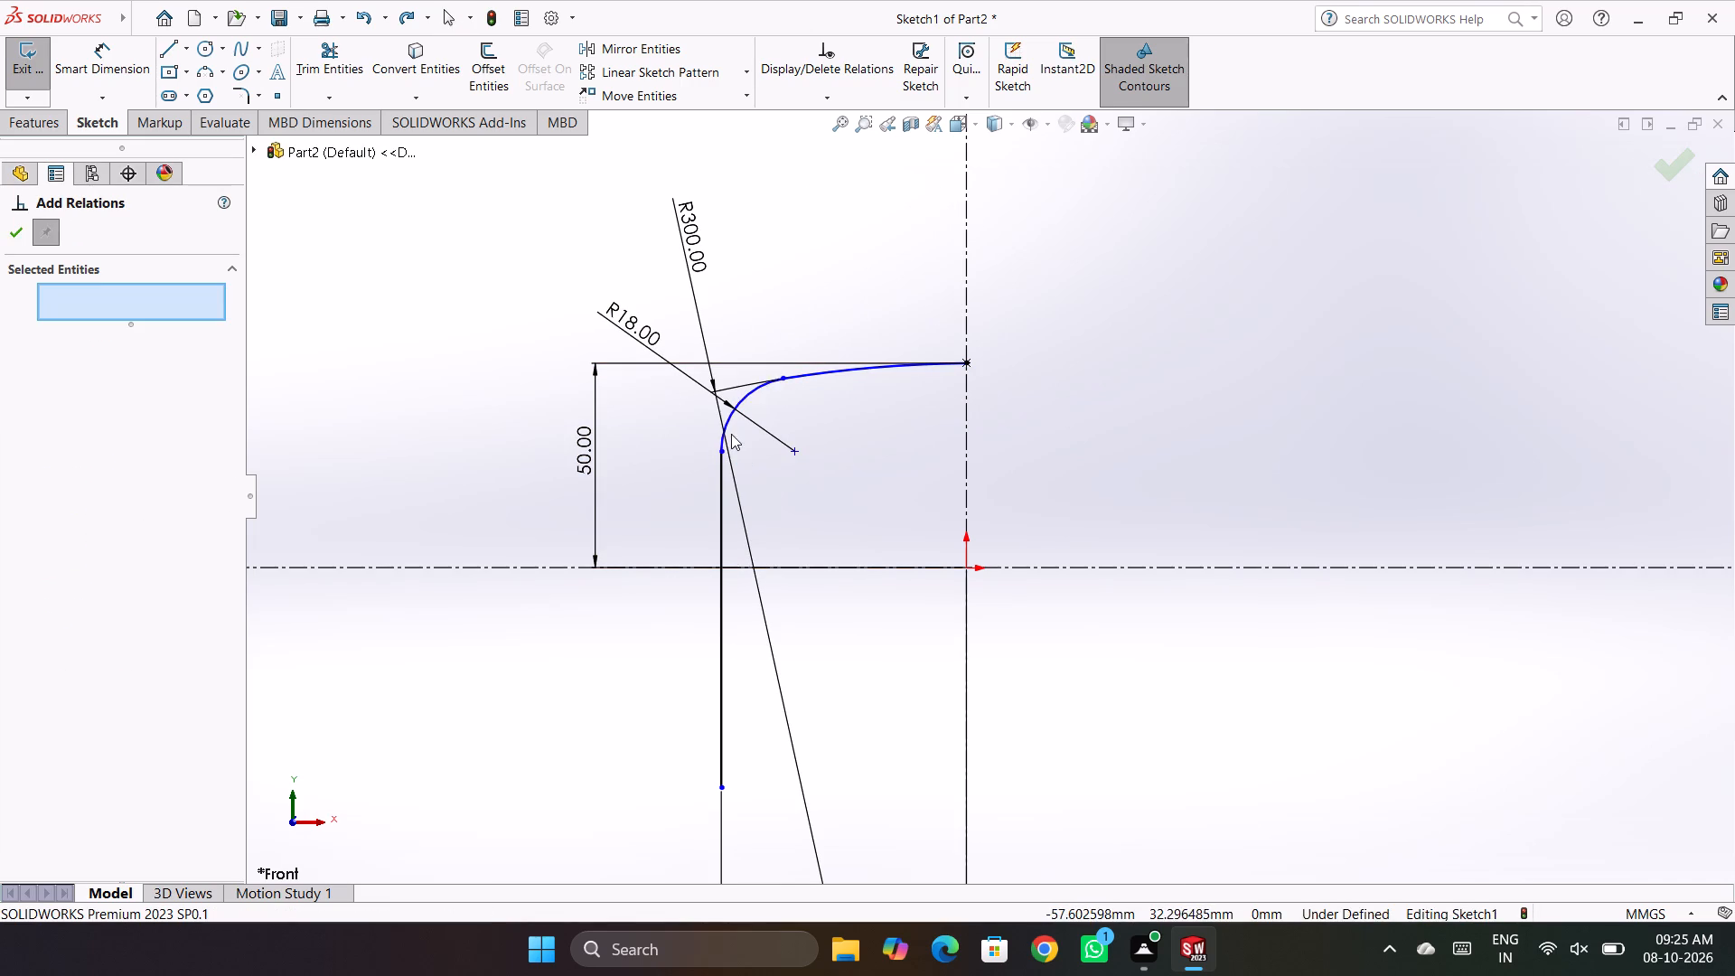
click(726, 427)
click(723, 469)
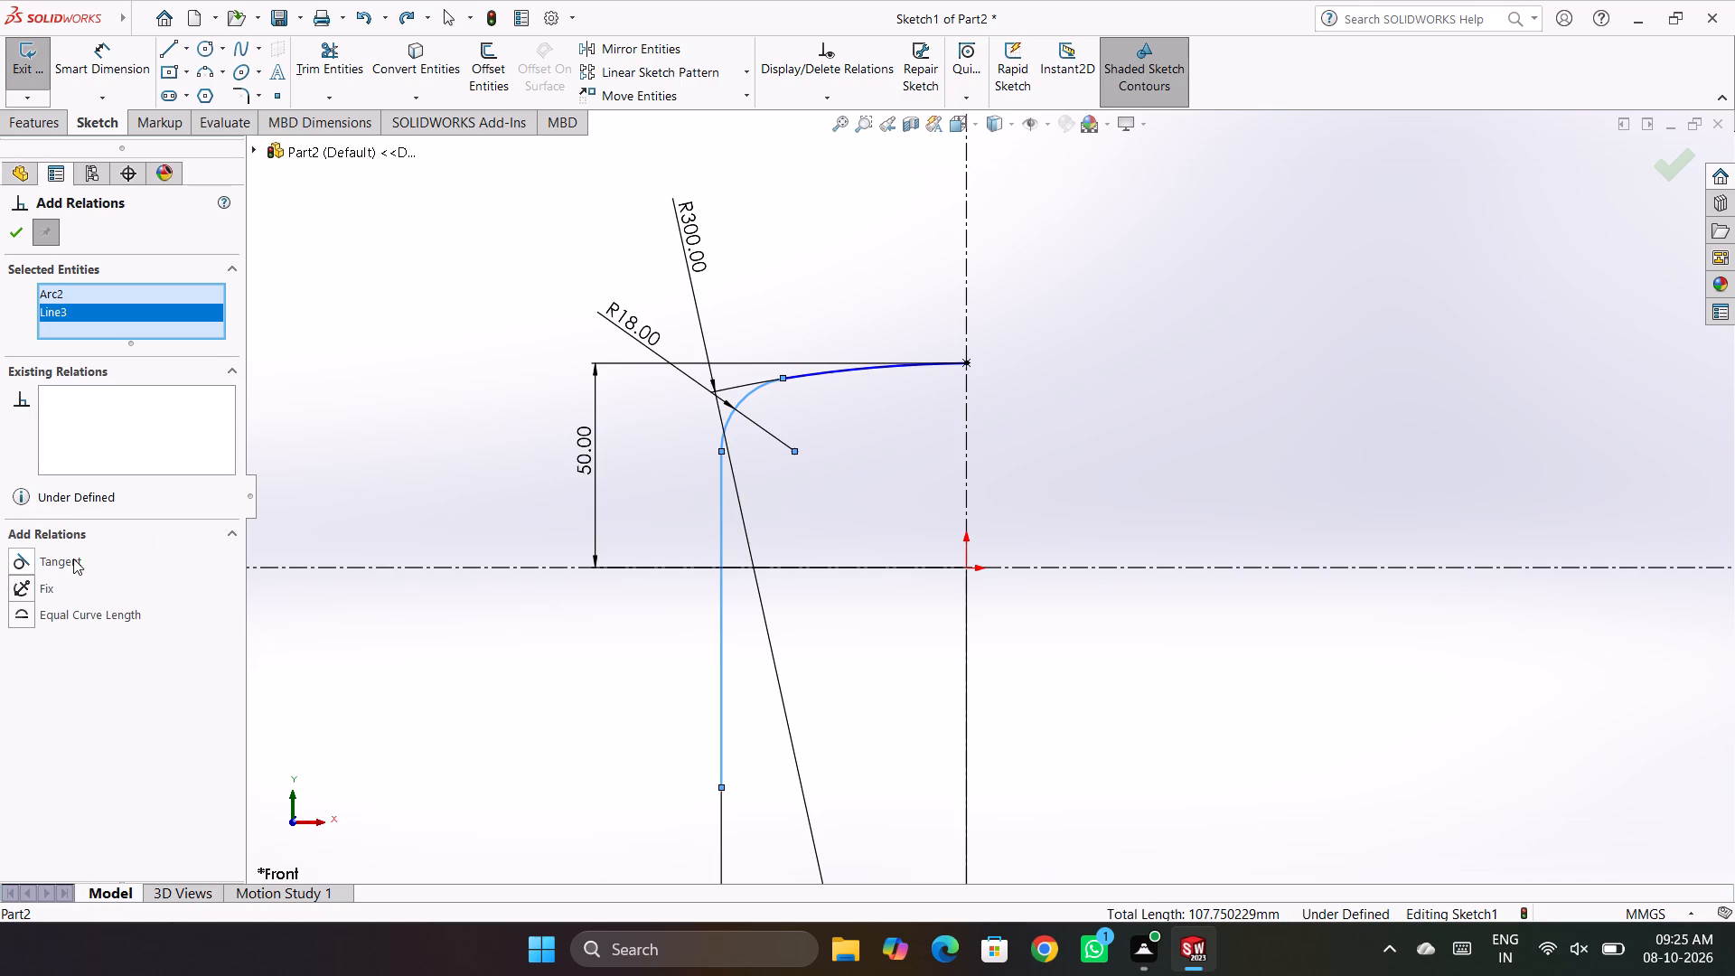
click(73, 558)
click(5, 219)
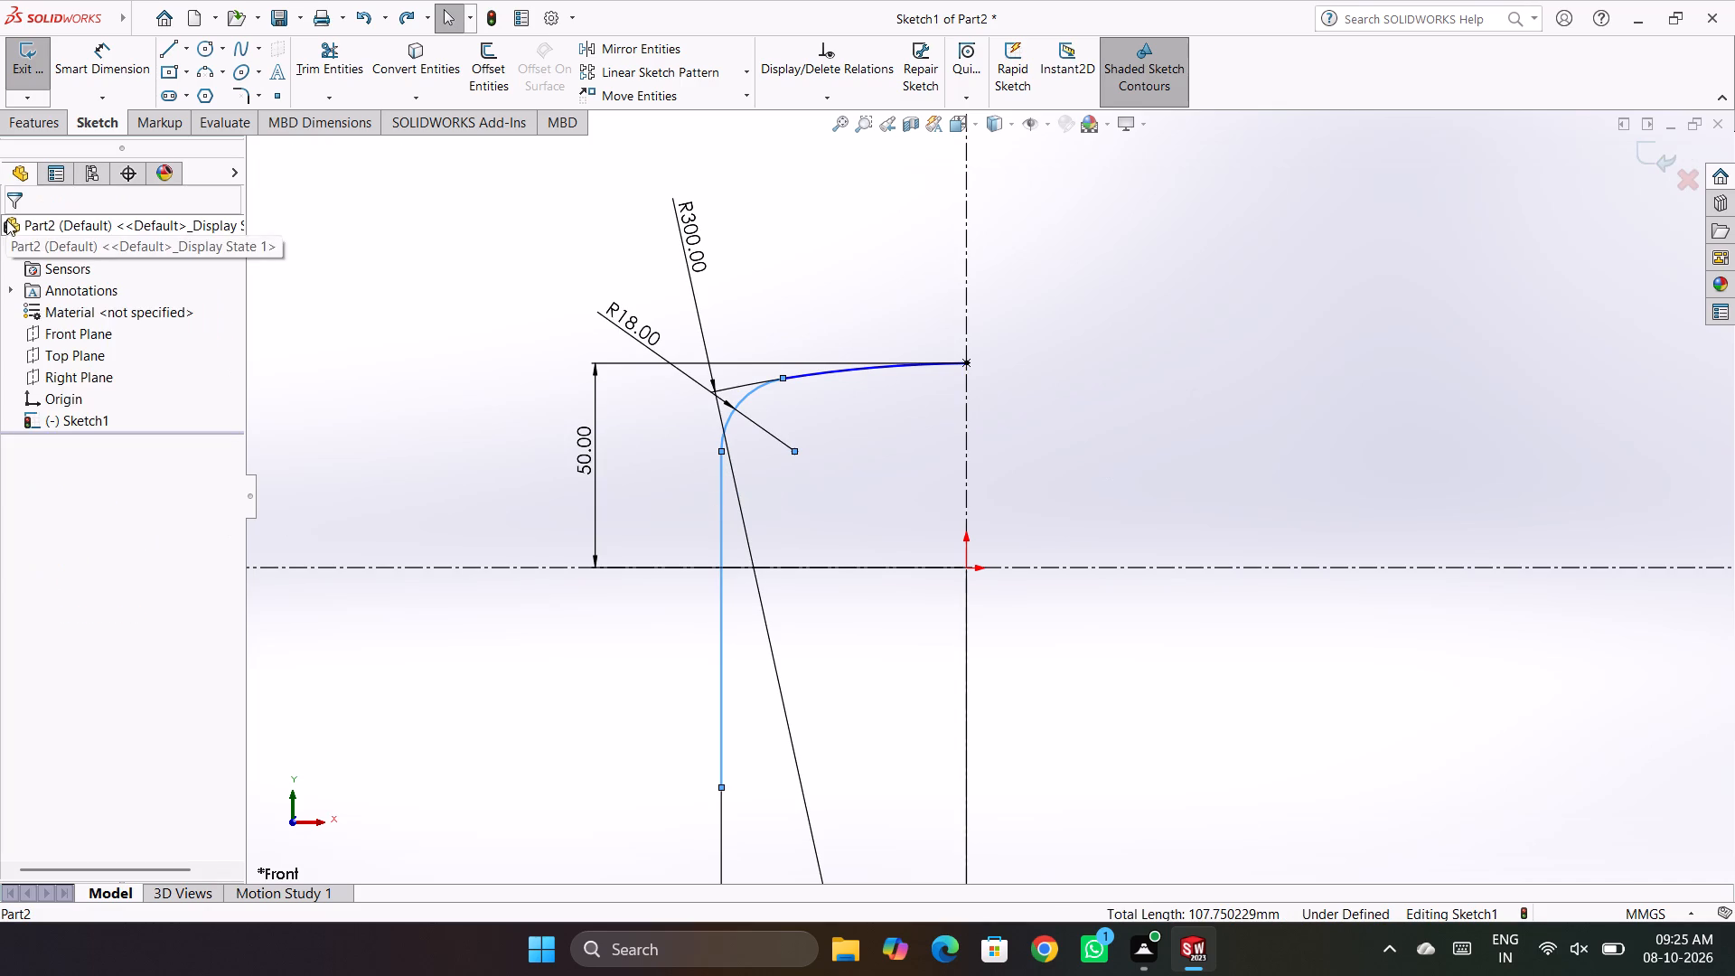
click(474, 320)
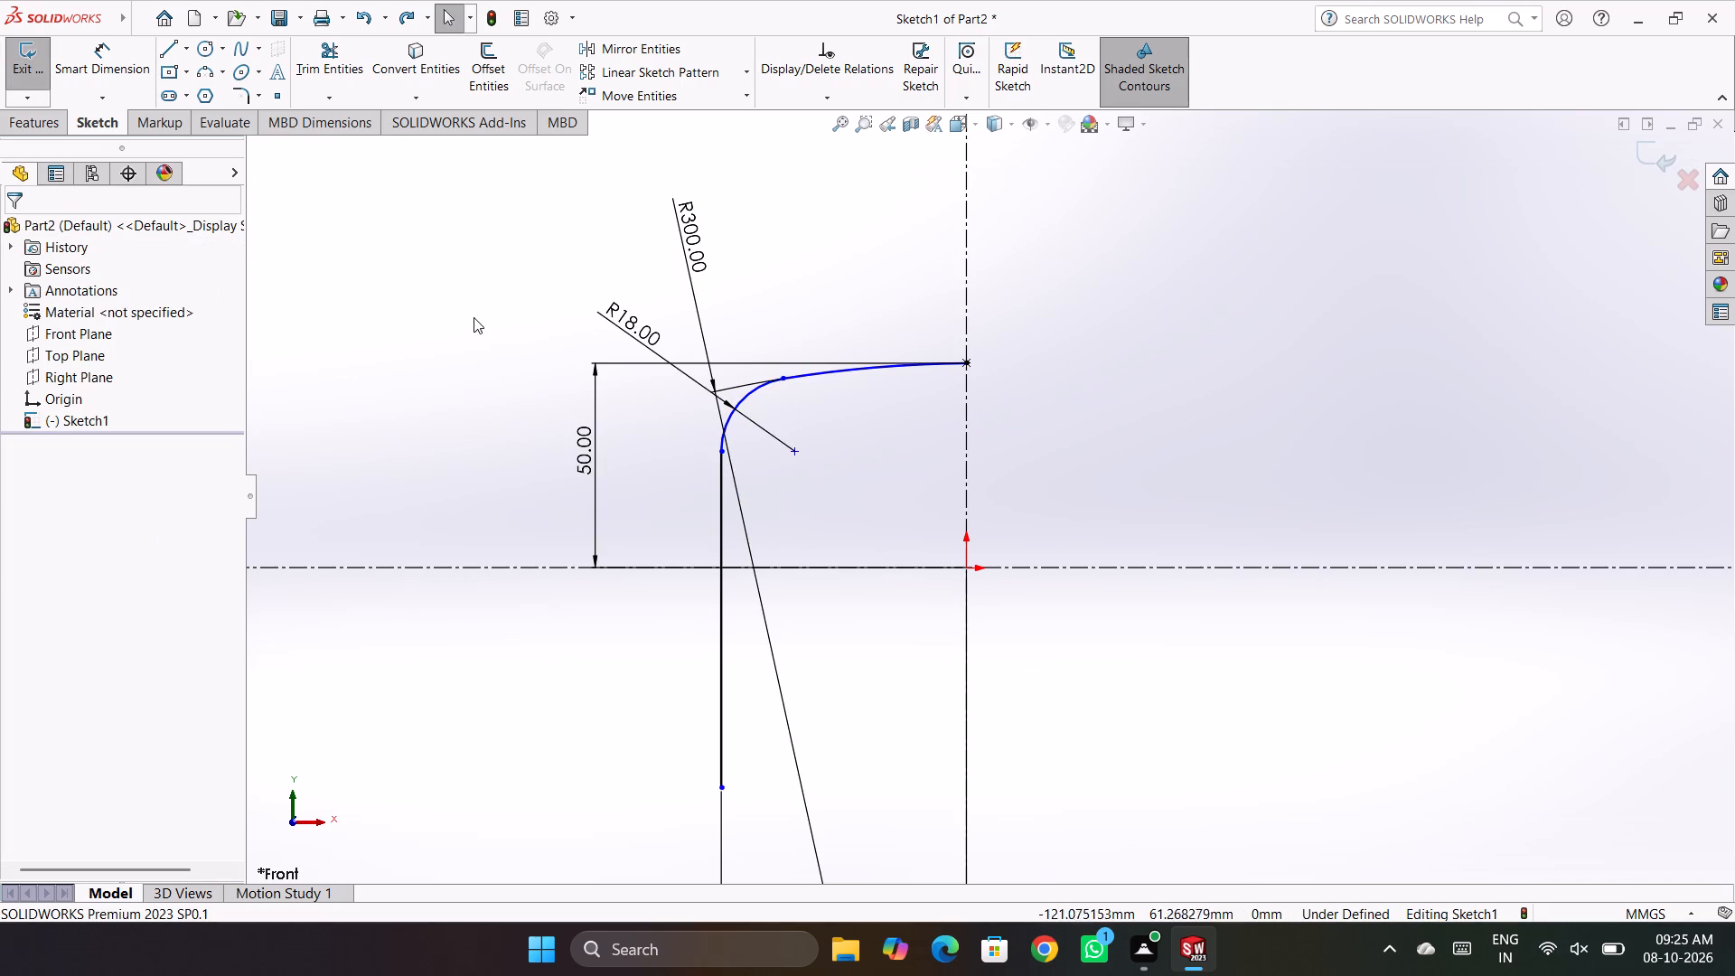
Examine closely how the 18 mm fillet joins the vertical line and the 300 mm arc.
scroll(797, 362, down, 2)
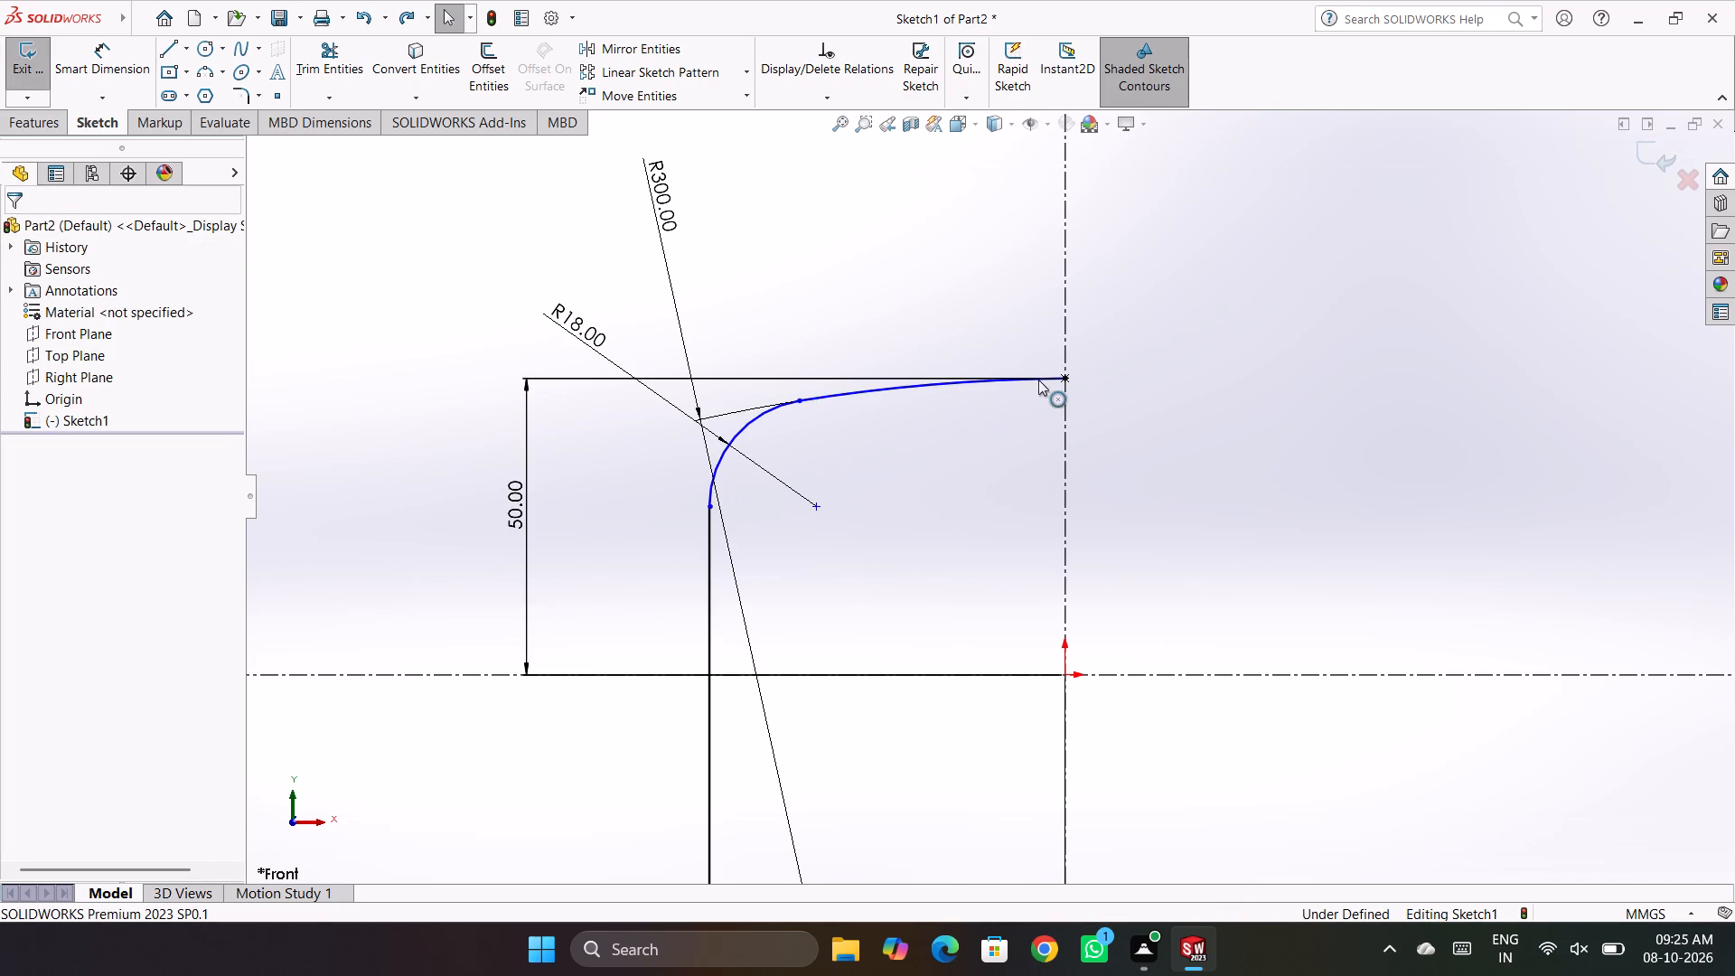
scroll(763, 506, down, 5)
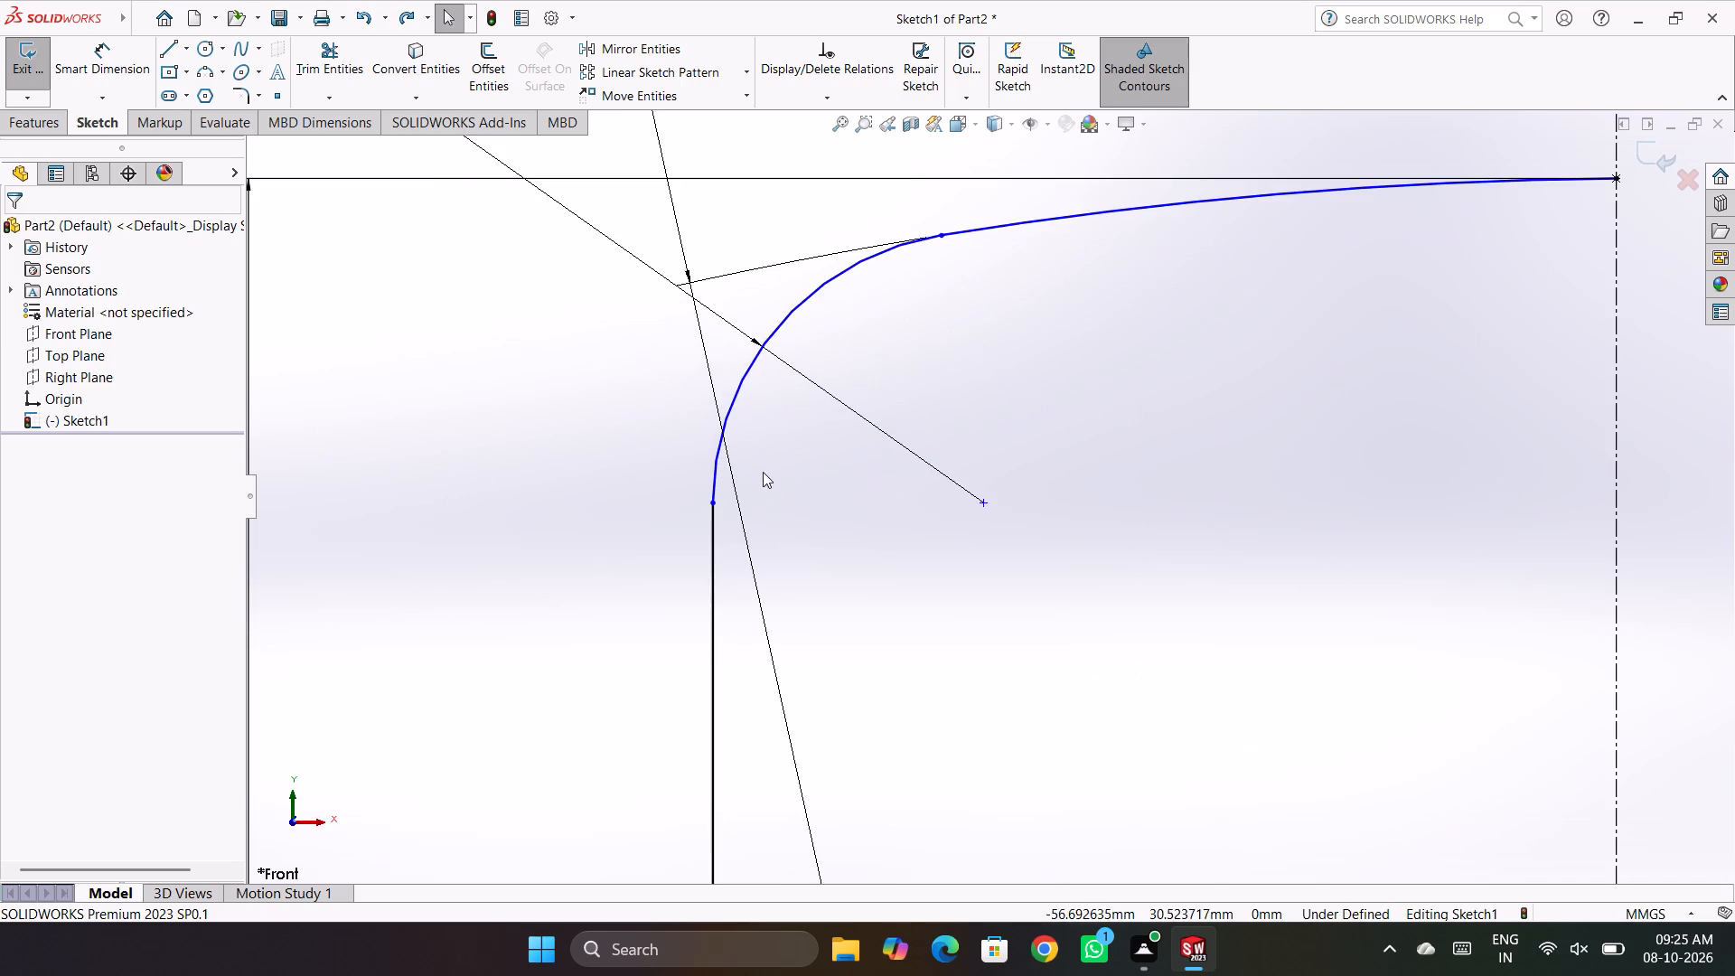
scroll(947, 317, down, 3)
scroll(894, 264, up, 2)
scroll(971, 326, down, 9)
scroll(924, 432, down, 5)
scroll(701, 436, down, 2)
scroll(703, 442, up, 4)
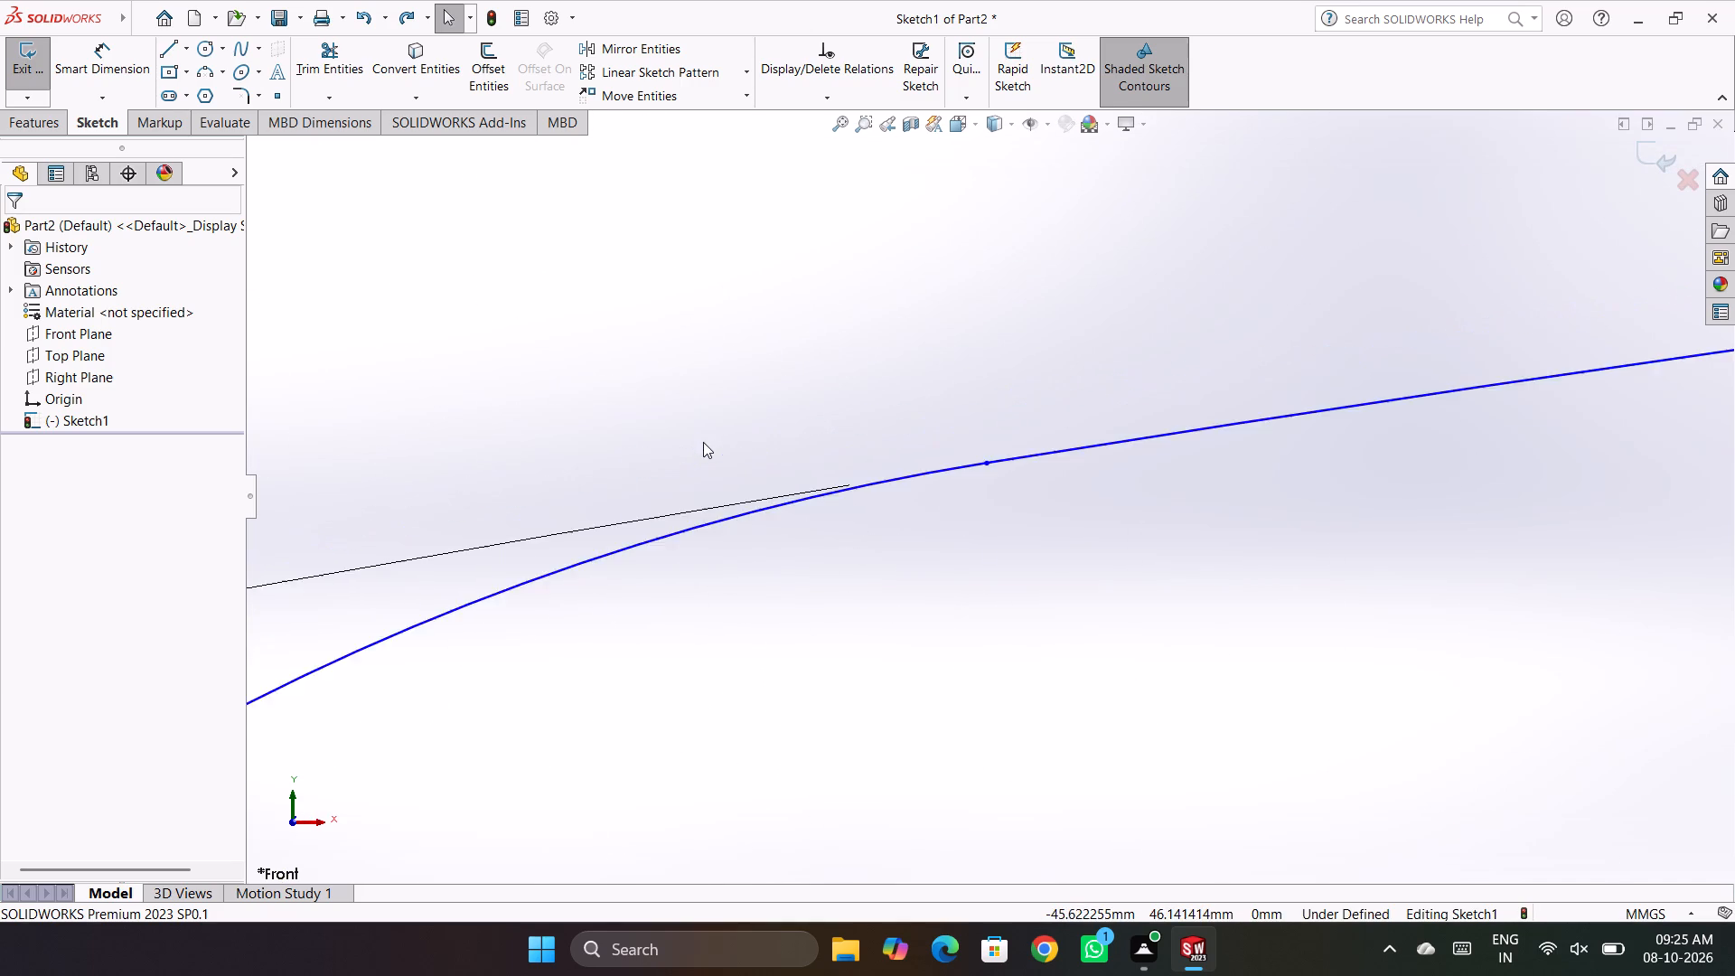
scroll(703, 442, up, 11)
scroll(976, 477, up, 3)
scroll(1069, 622, down, 2)
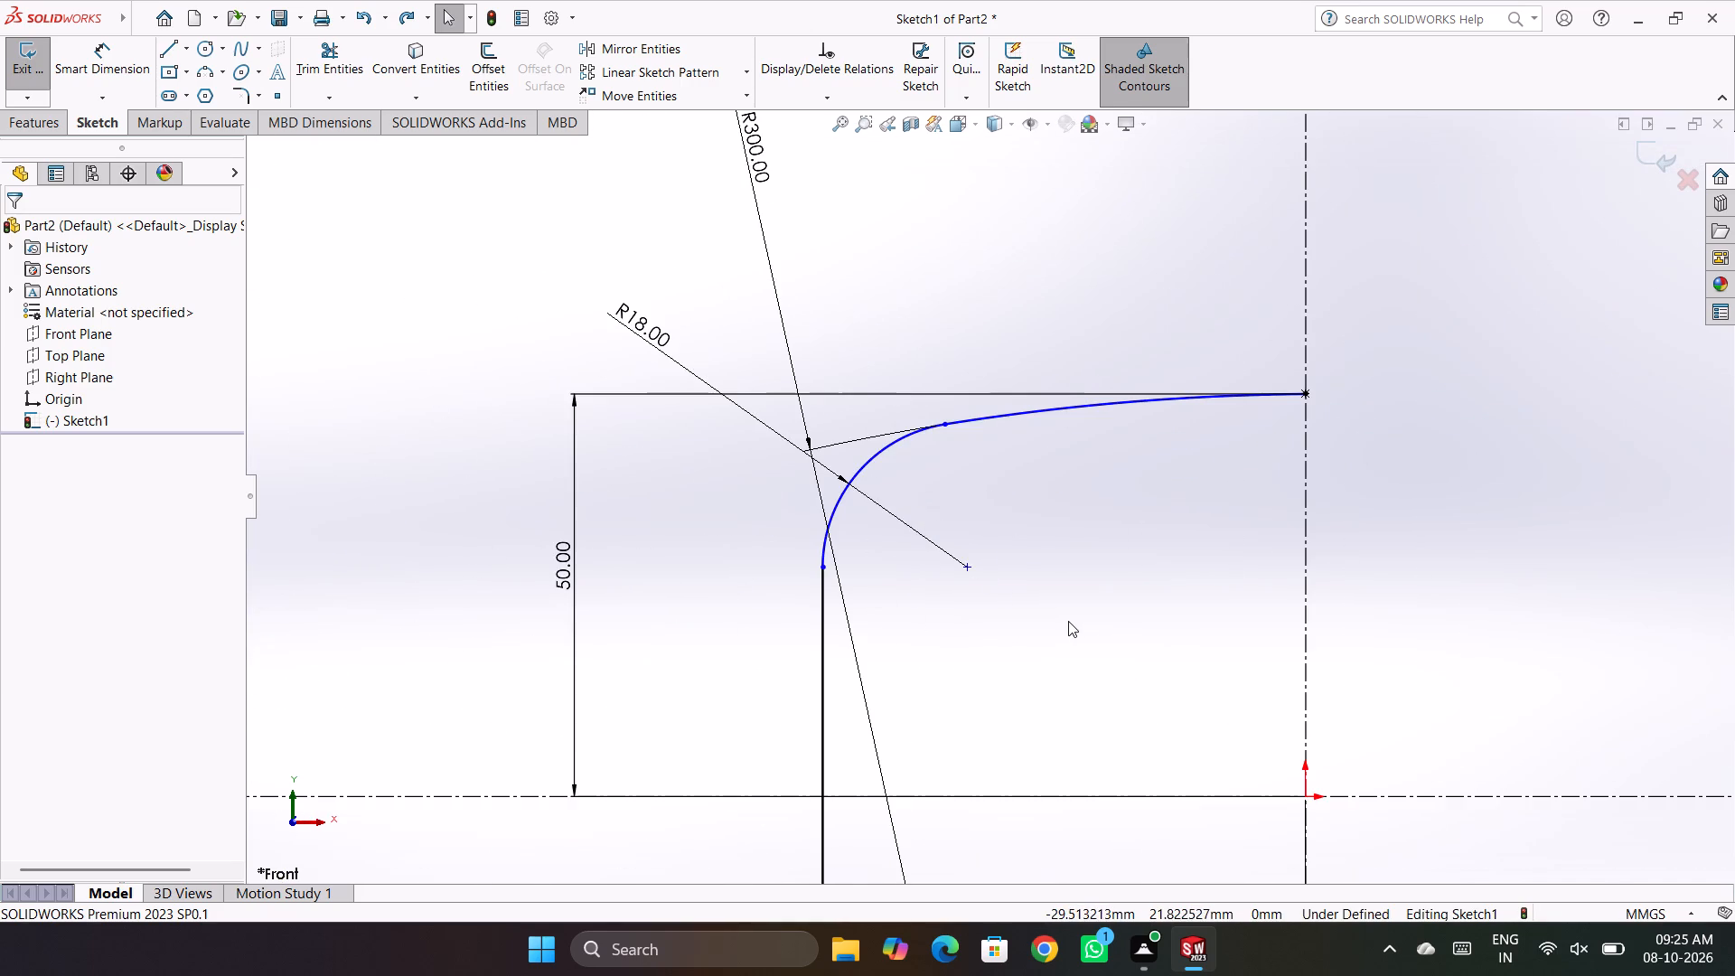
Move the 300 mm radius dimension along the arc, clear of the 18 mm fillet and closer to the vertical axis.
scroll(1064, 616, up, 3)
drag(864, 292, 1067, 279)
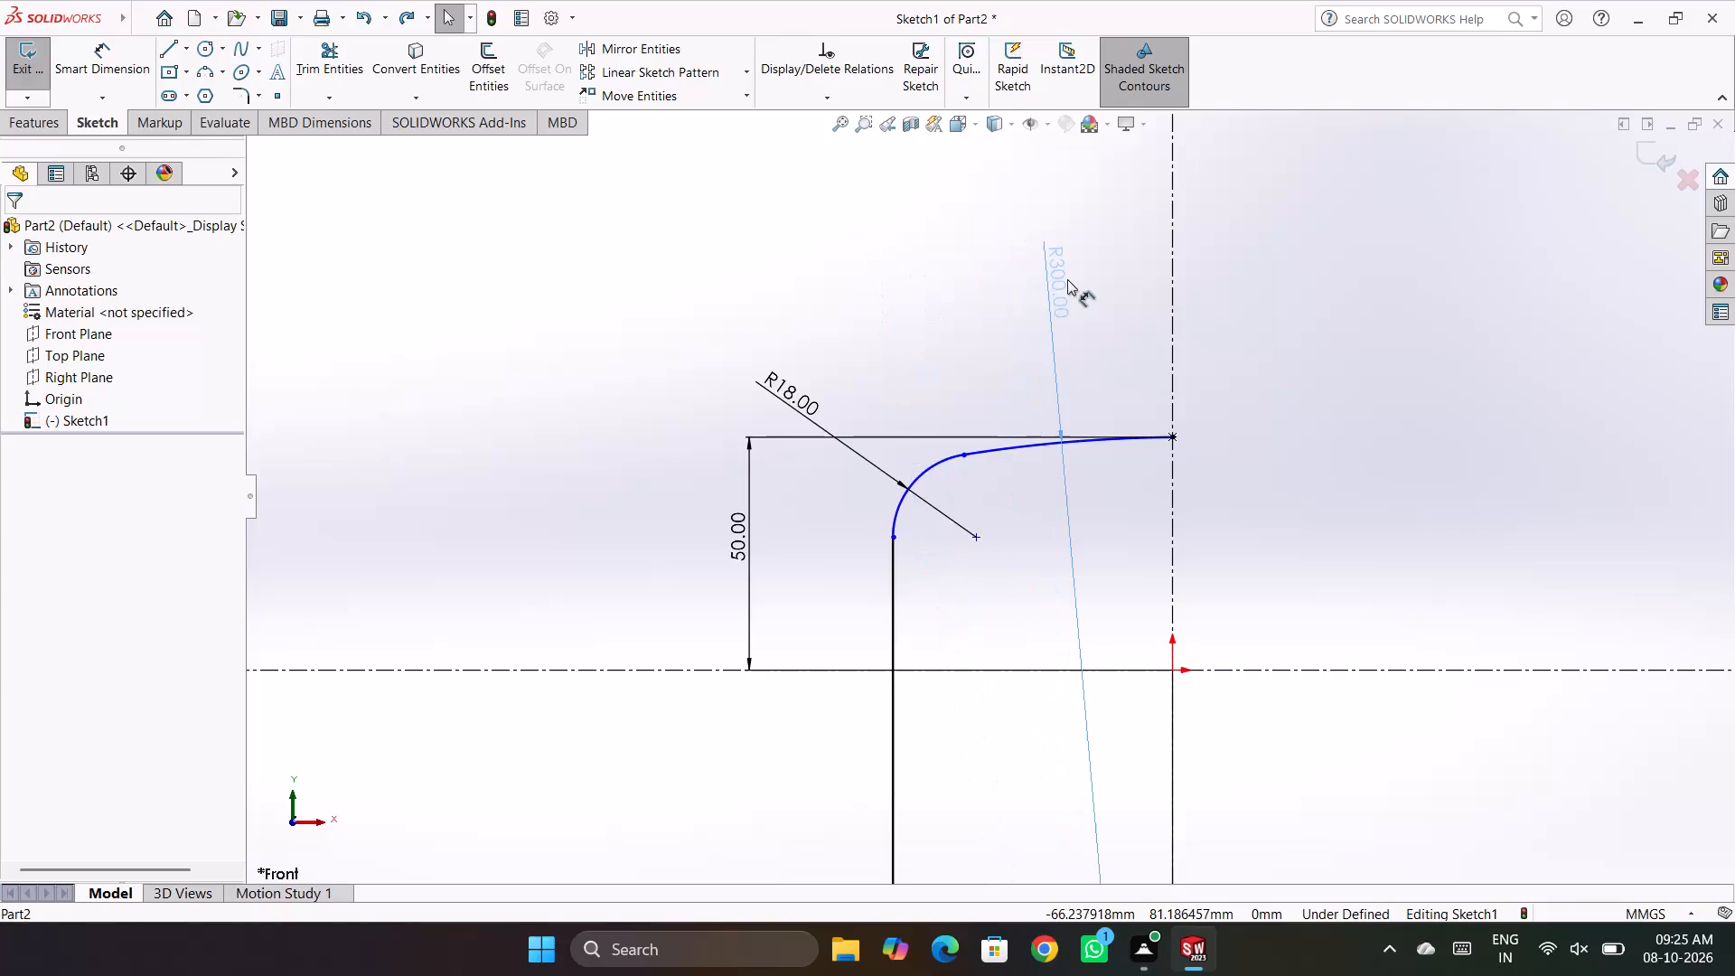
drag(1067, 279, 1071, 280)
click(915, 269)
Trim away the part of the vertical profile line that lies below the horizontal construction axis.
scroll(934, 412, up, 5)
scroll(1005, 523, up, 2)
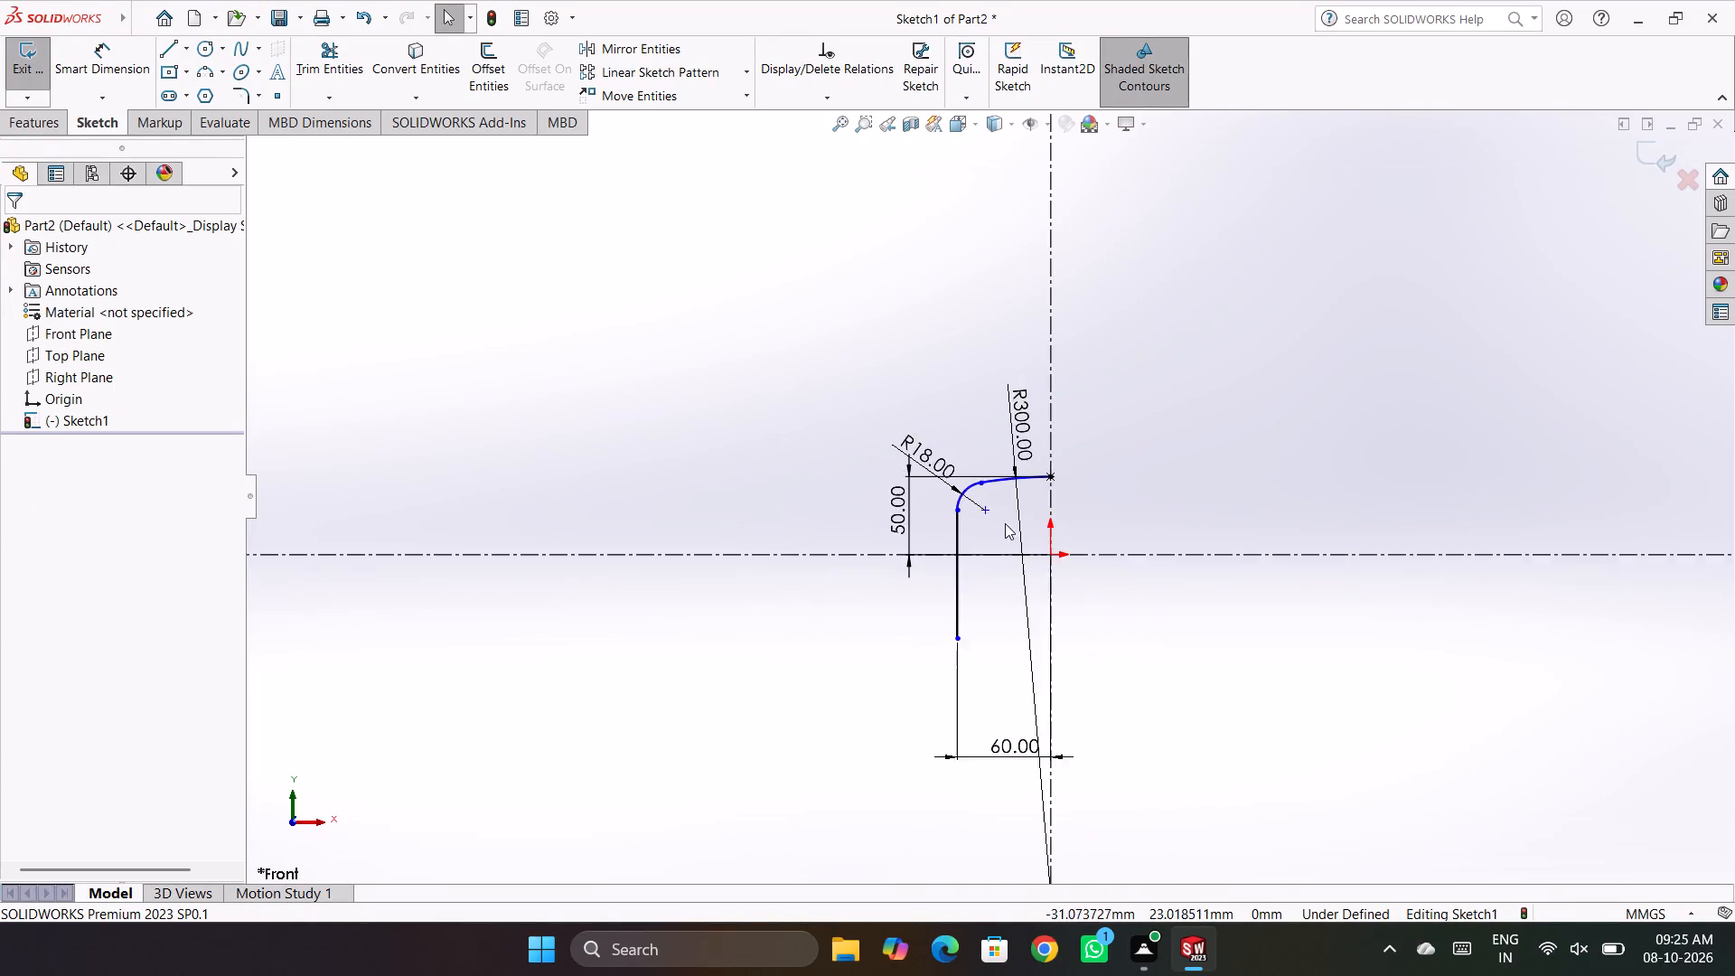
scroll(1216, 670, down, 3)
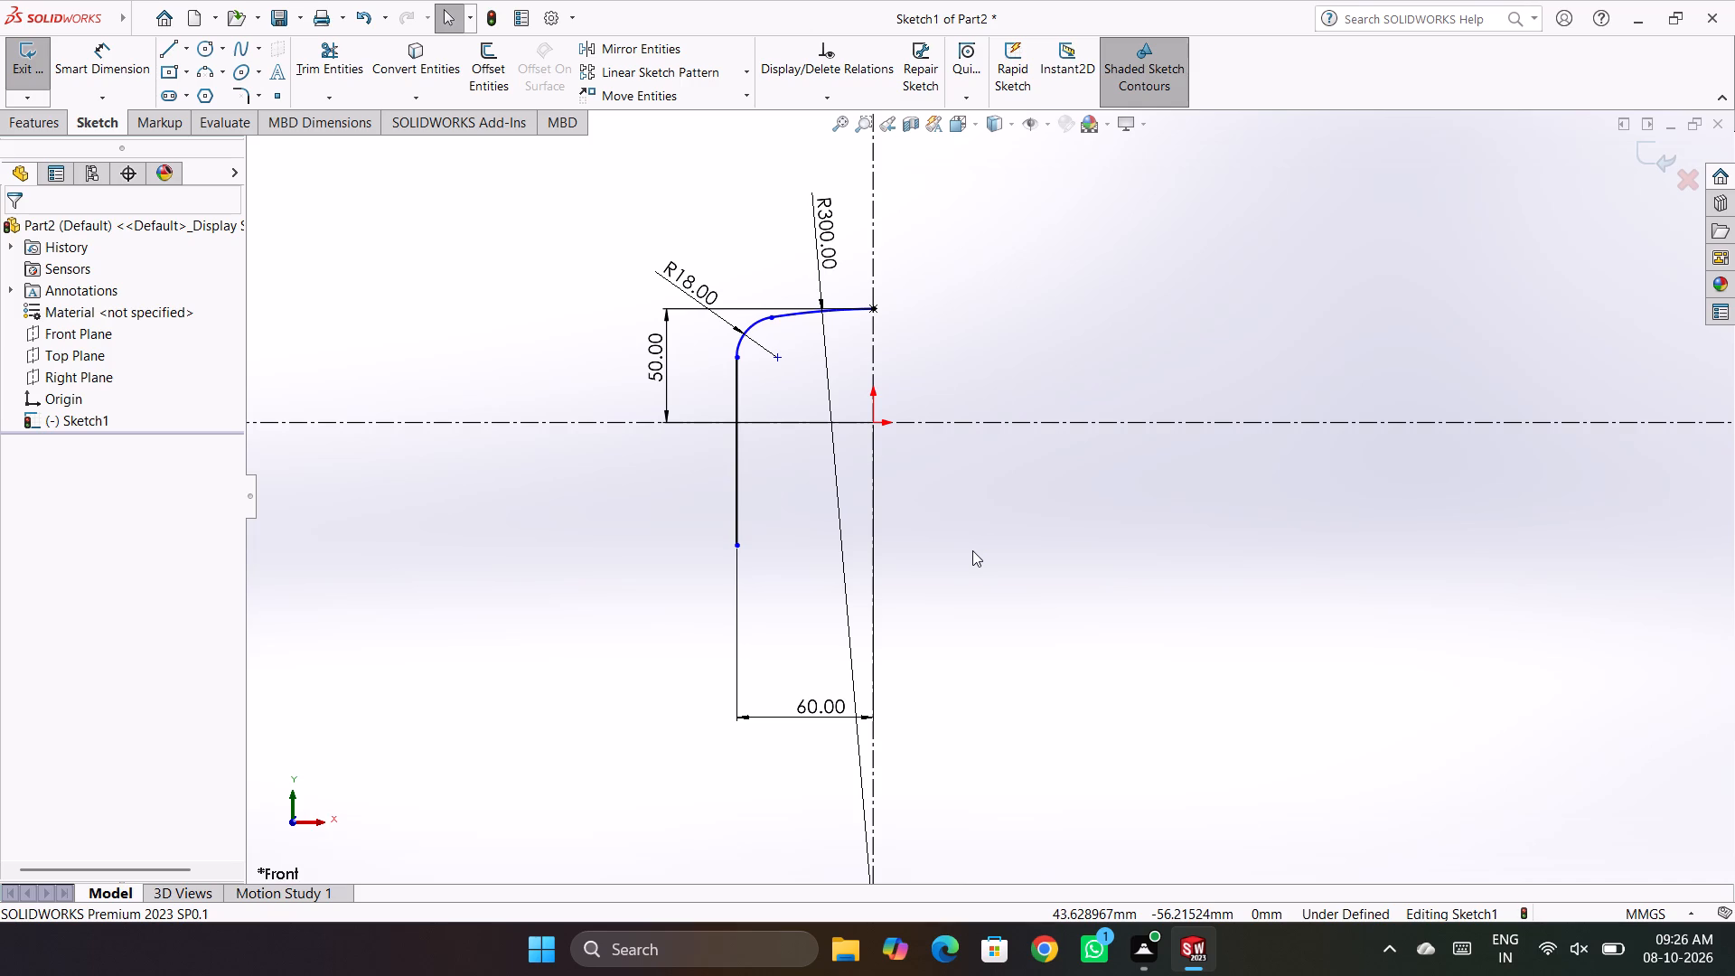
right_drag(596, 532, 554, 531)
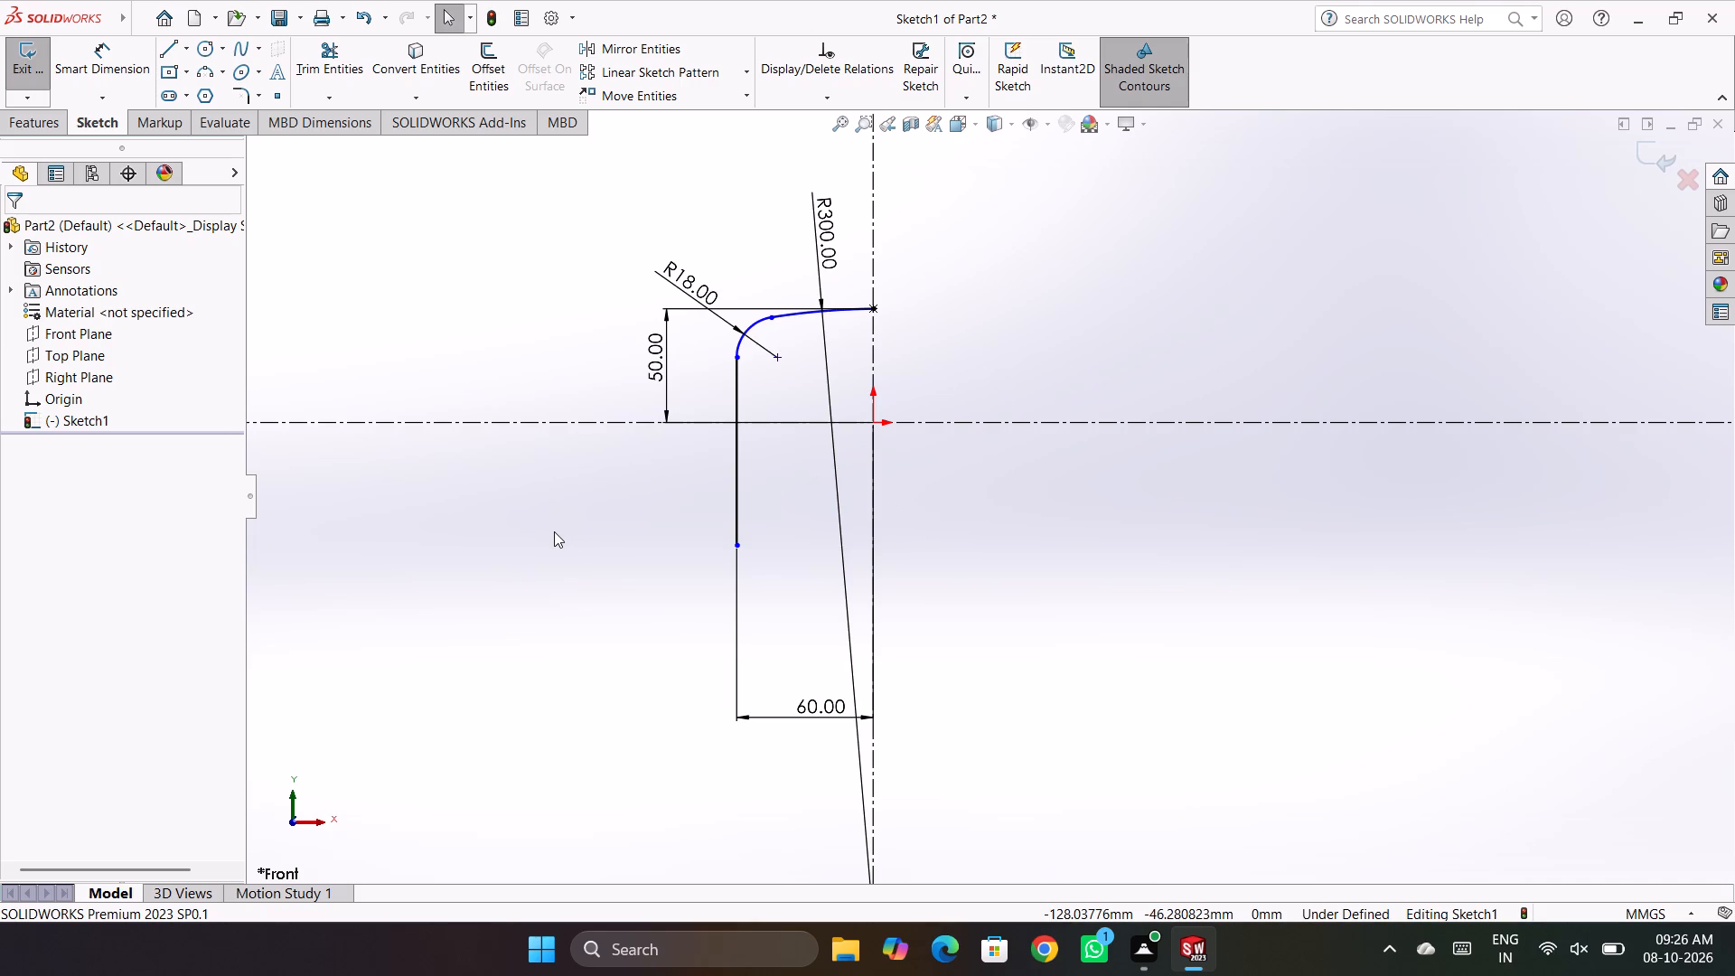
right_drag(554, 531, 536, 603)
drag(692, 496, 760, 511)
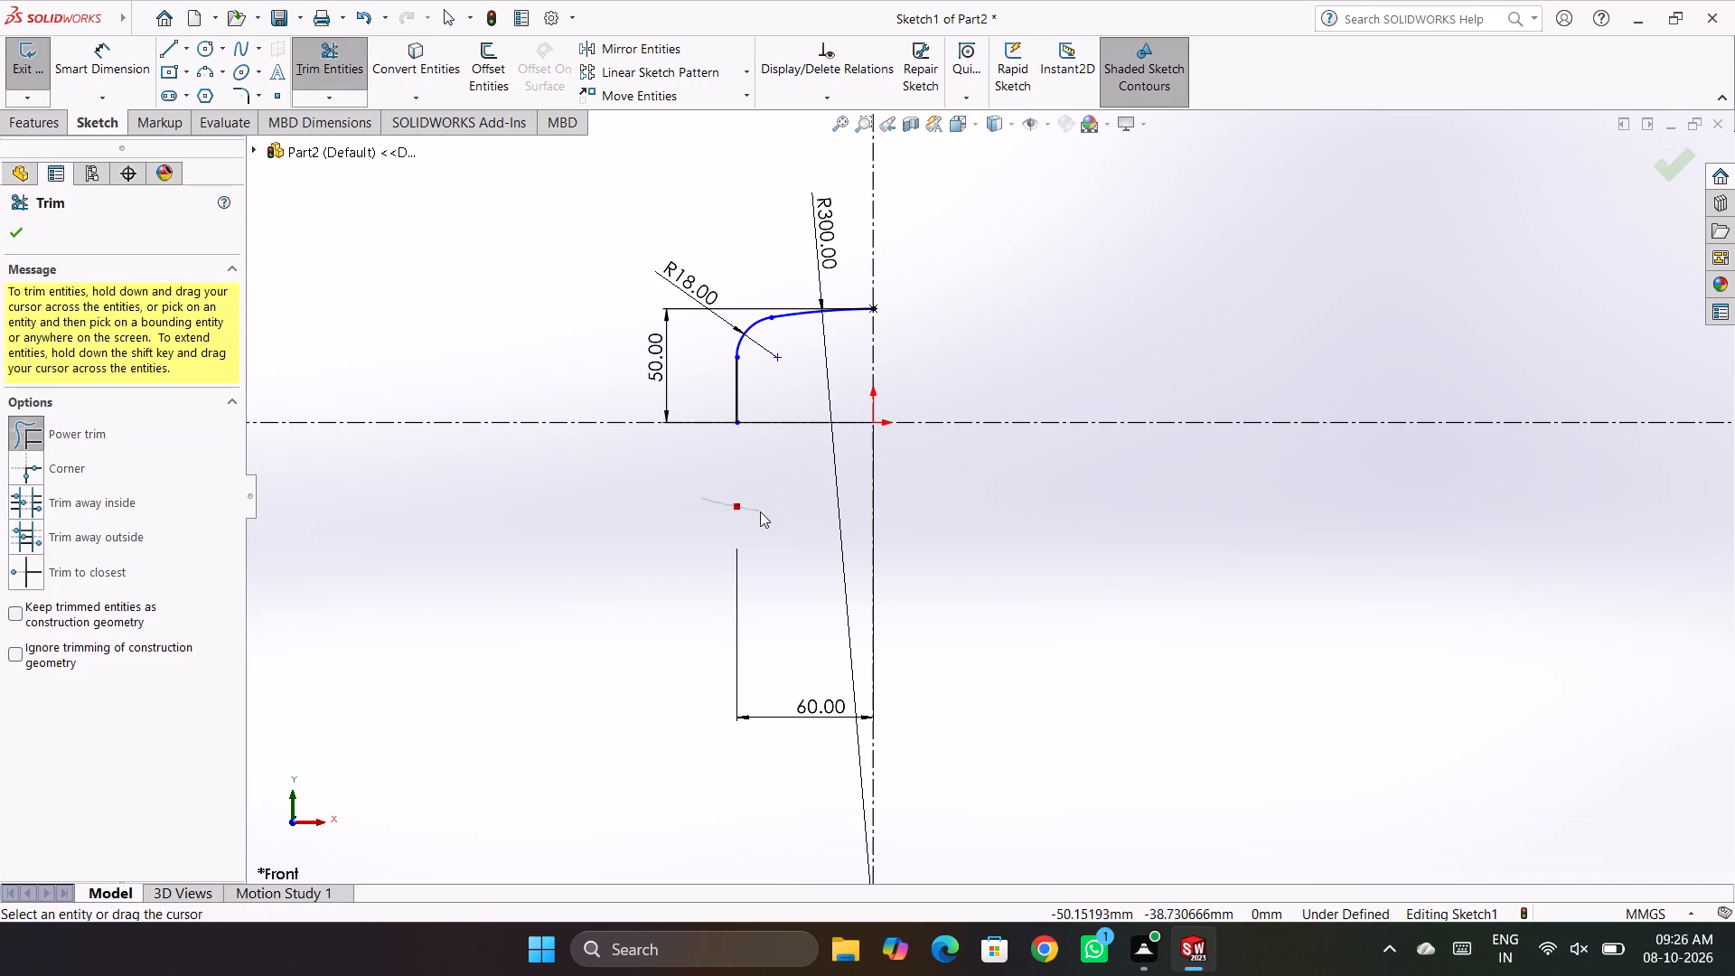
drag(760, 511, 761, 511)
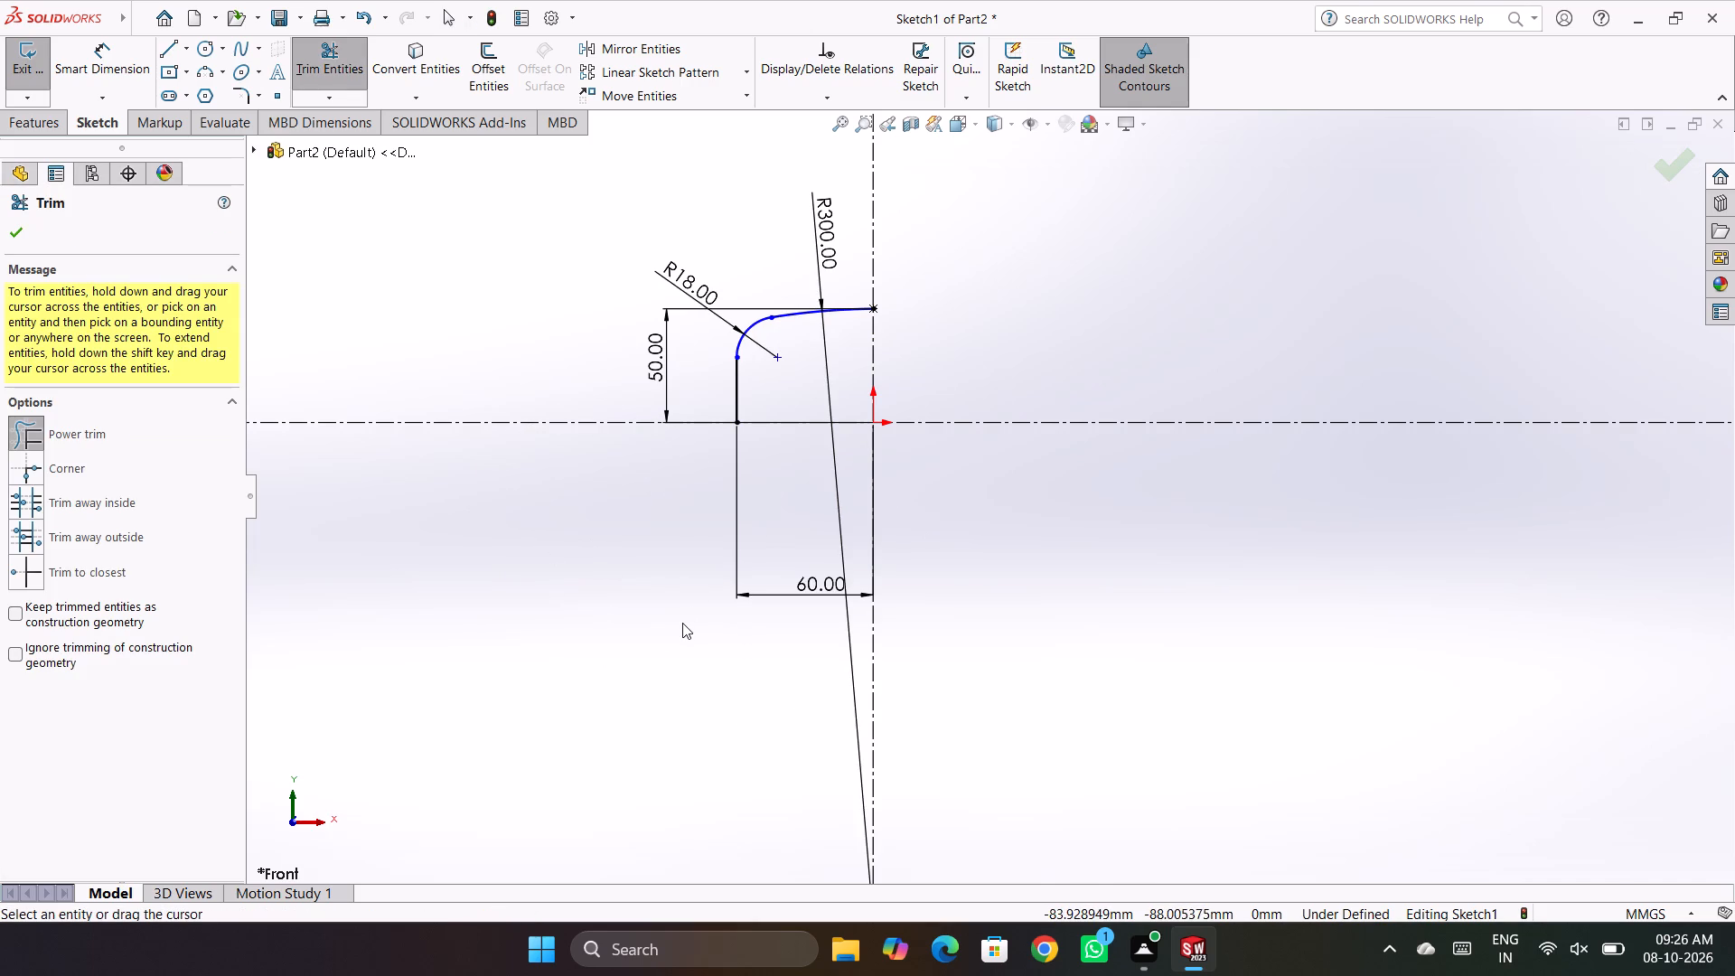
key(Escape)
key(Escape)
Move the 60 mm dimension slightly farther below the profile.
drag(814, 590, 797, 558)
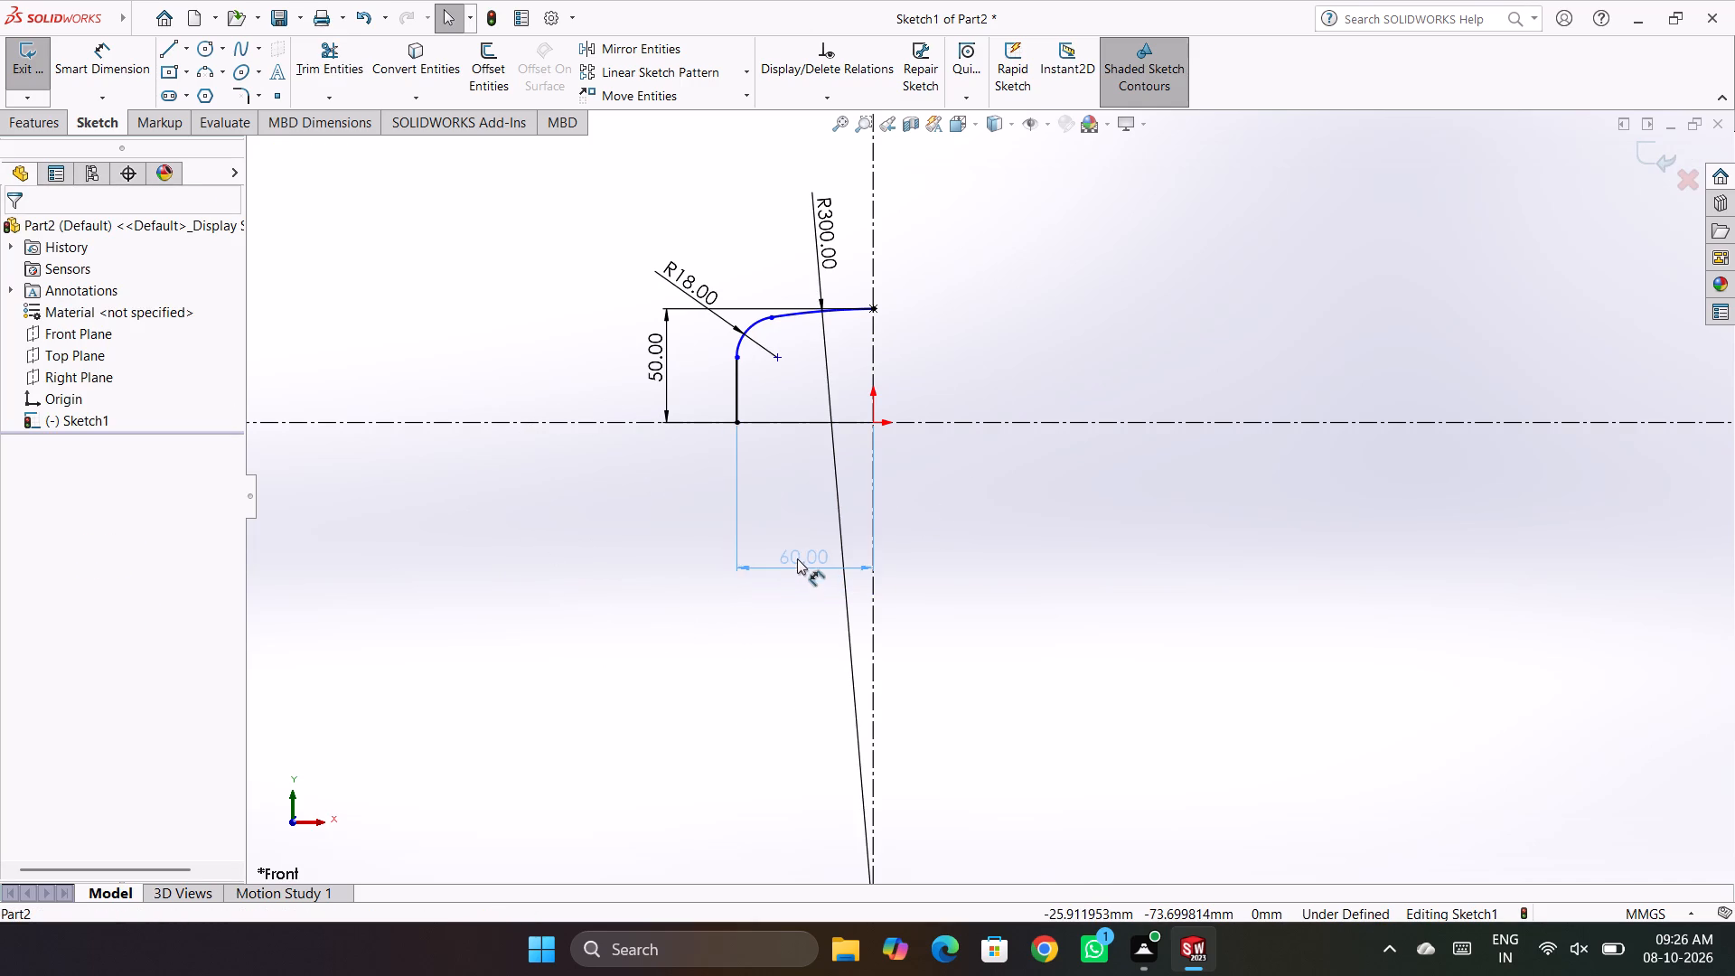
drag(797, 558, 804, 615)
click(763, 714)
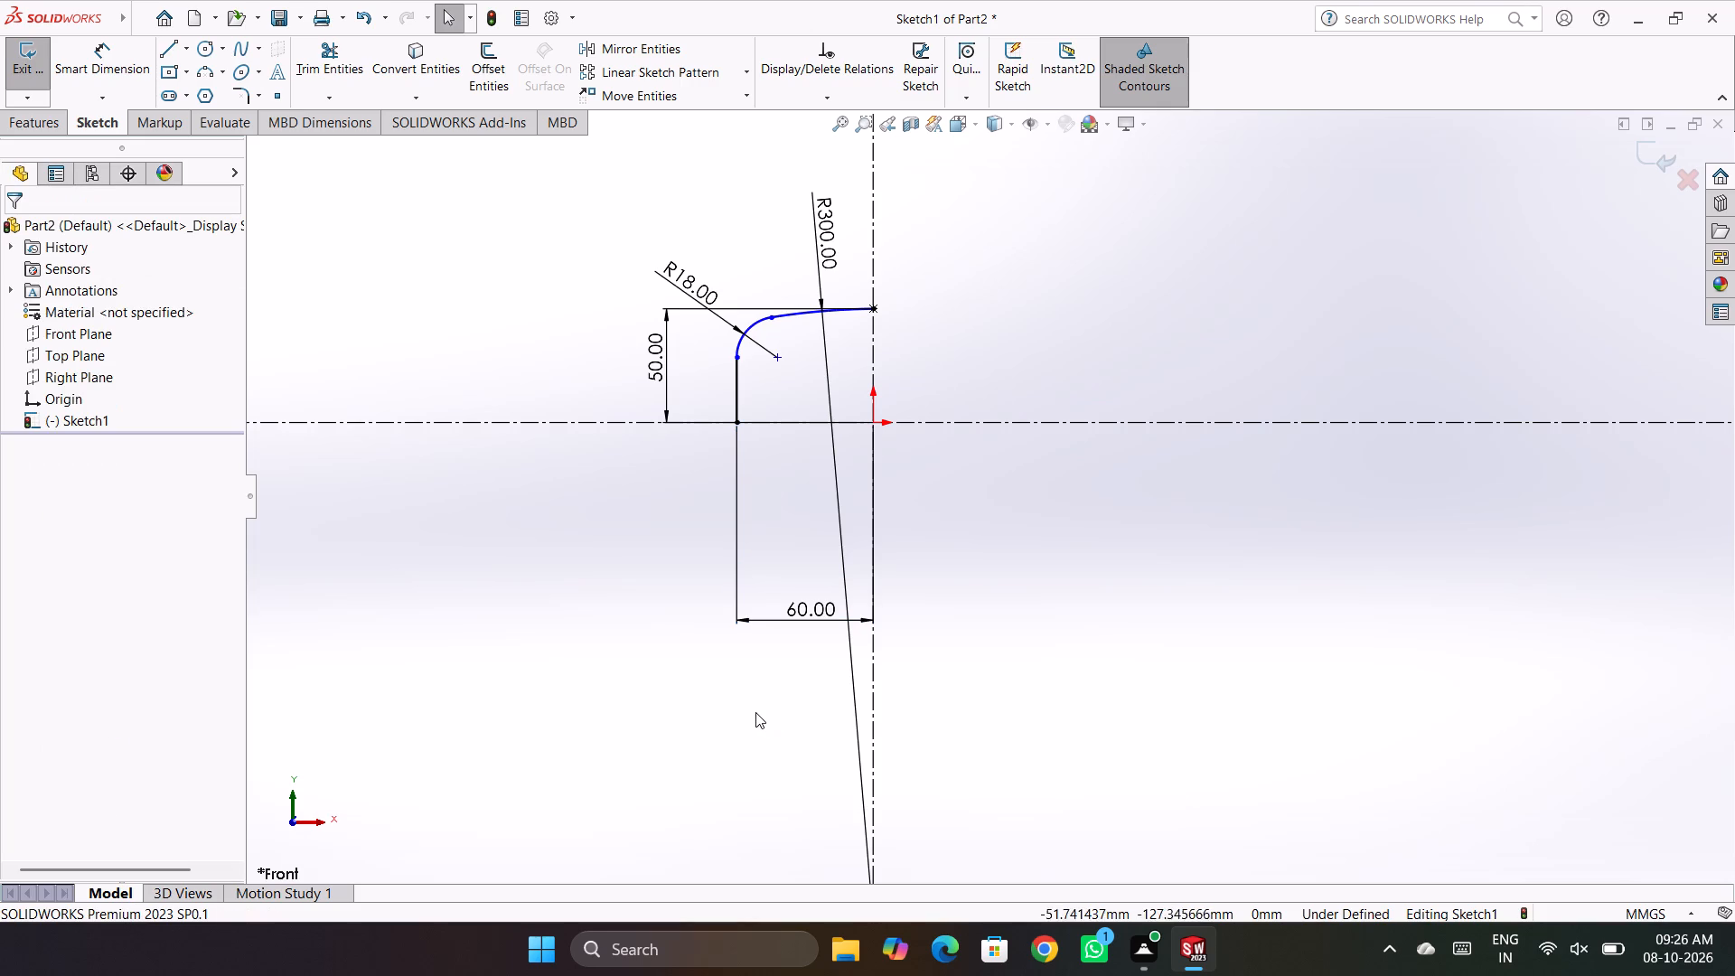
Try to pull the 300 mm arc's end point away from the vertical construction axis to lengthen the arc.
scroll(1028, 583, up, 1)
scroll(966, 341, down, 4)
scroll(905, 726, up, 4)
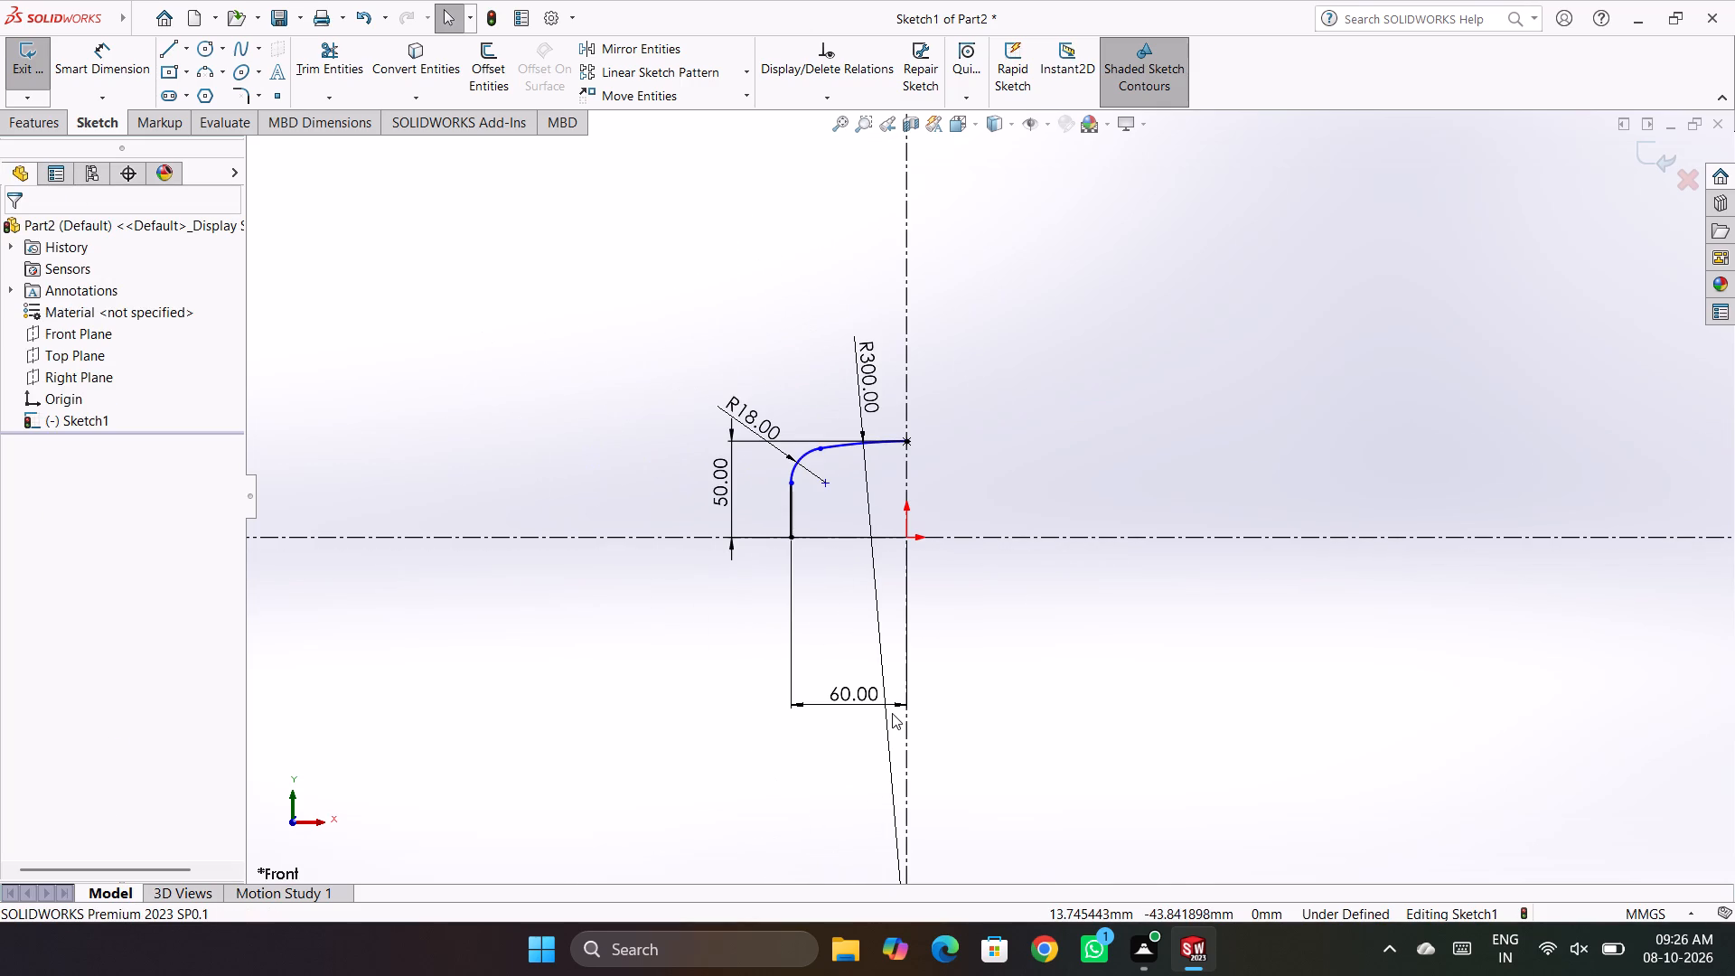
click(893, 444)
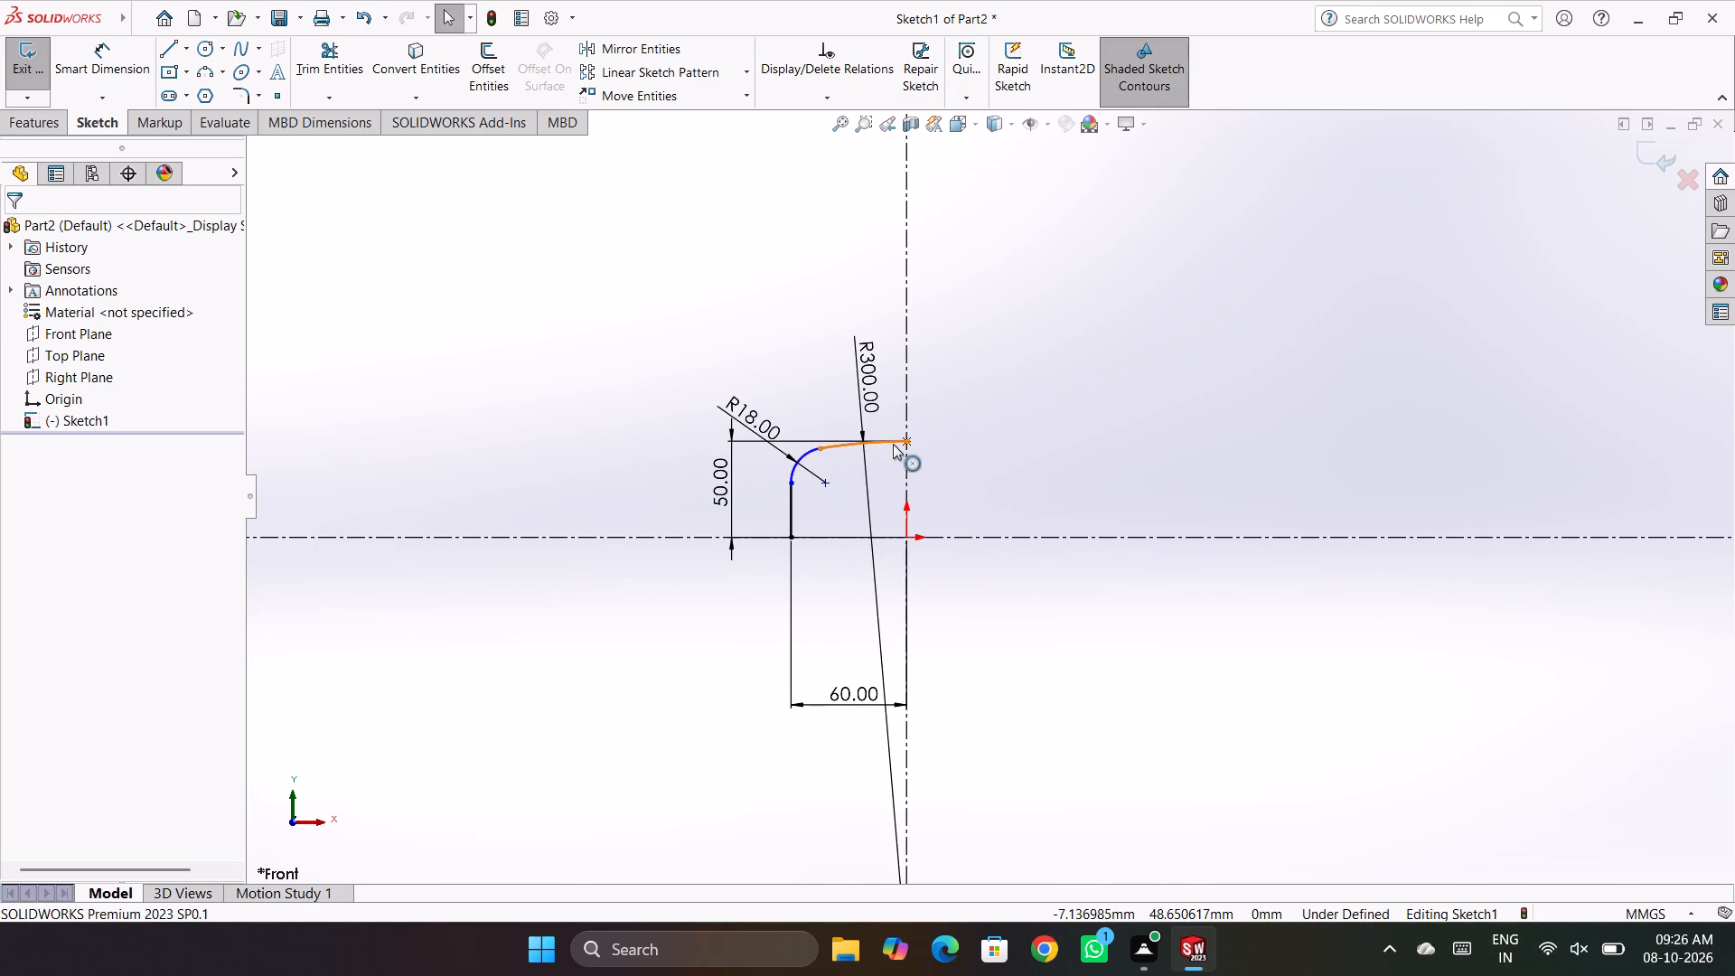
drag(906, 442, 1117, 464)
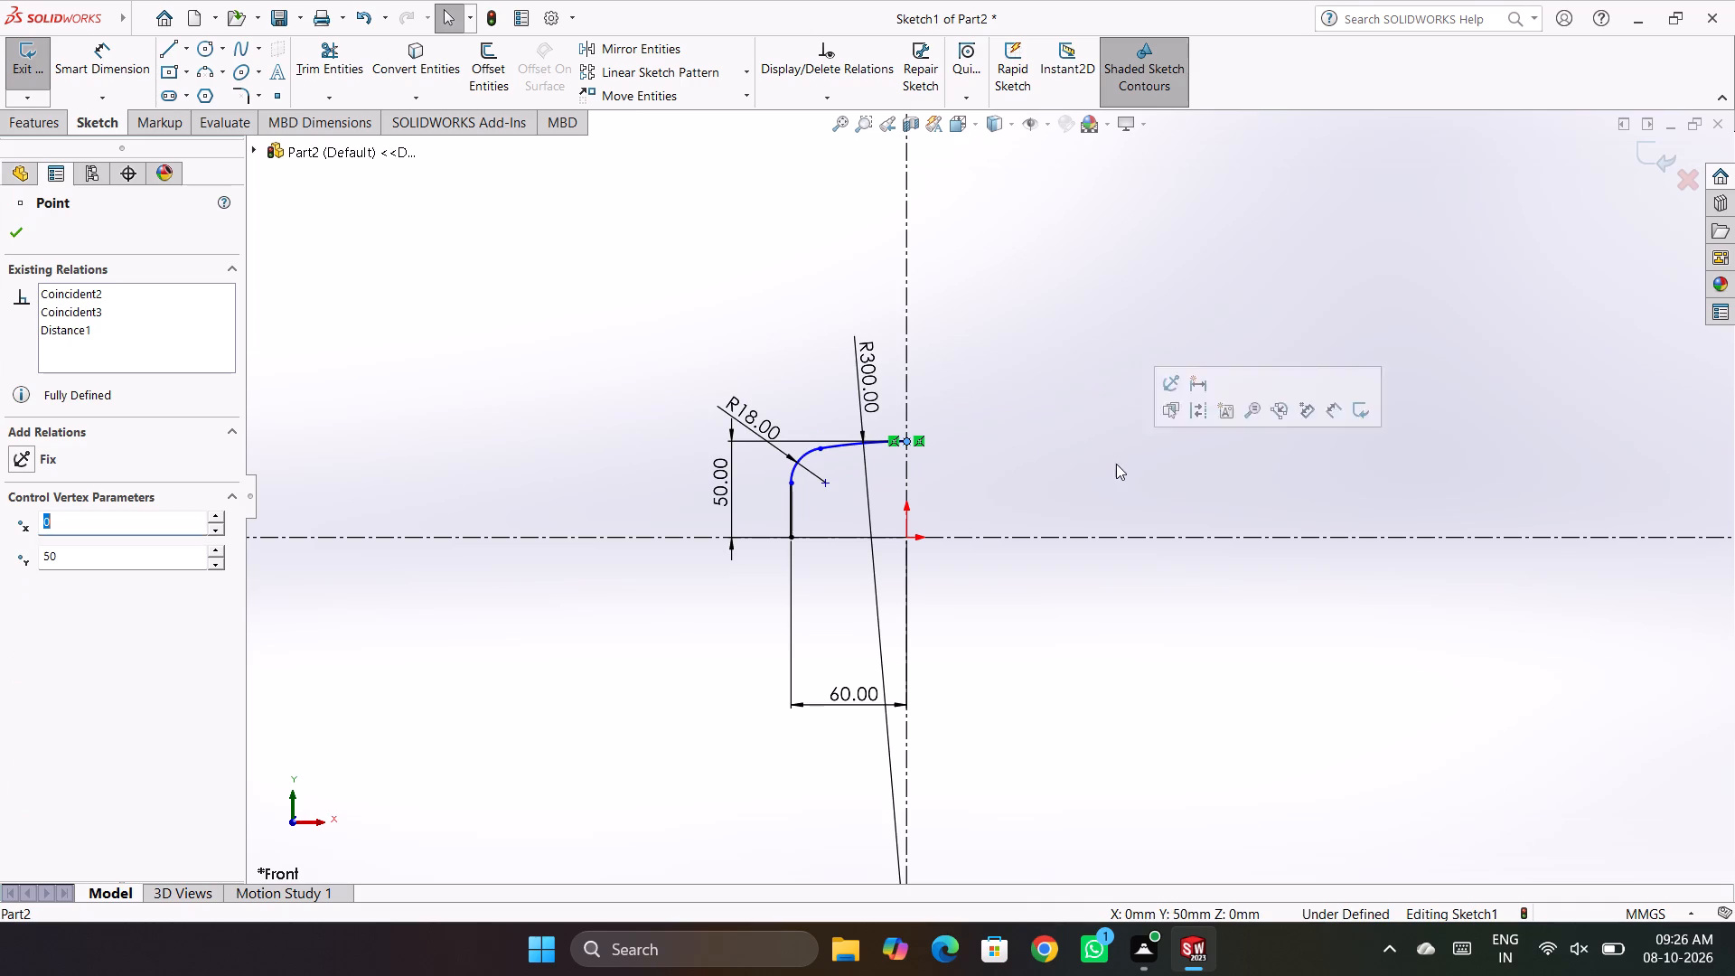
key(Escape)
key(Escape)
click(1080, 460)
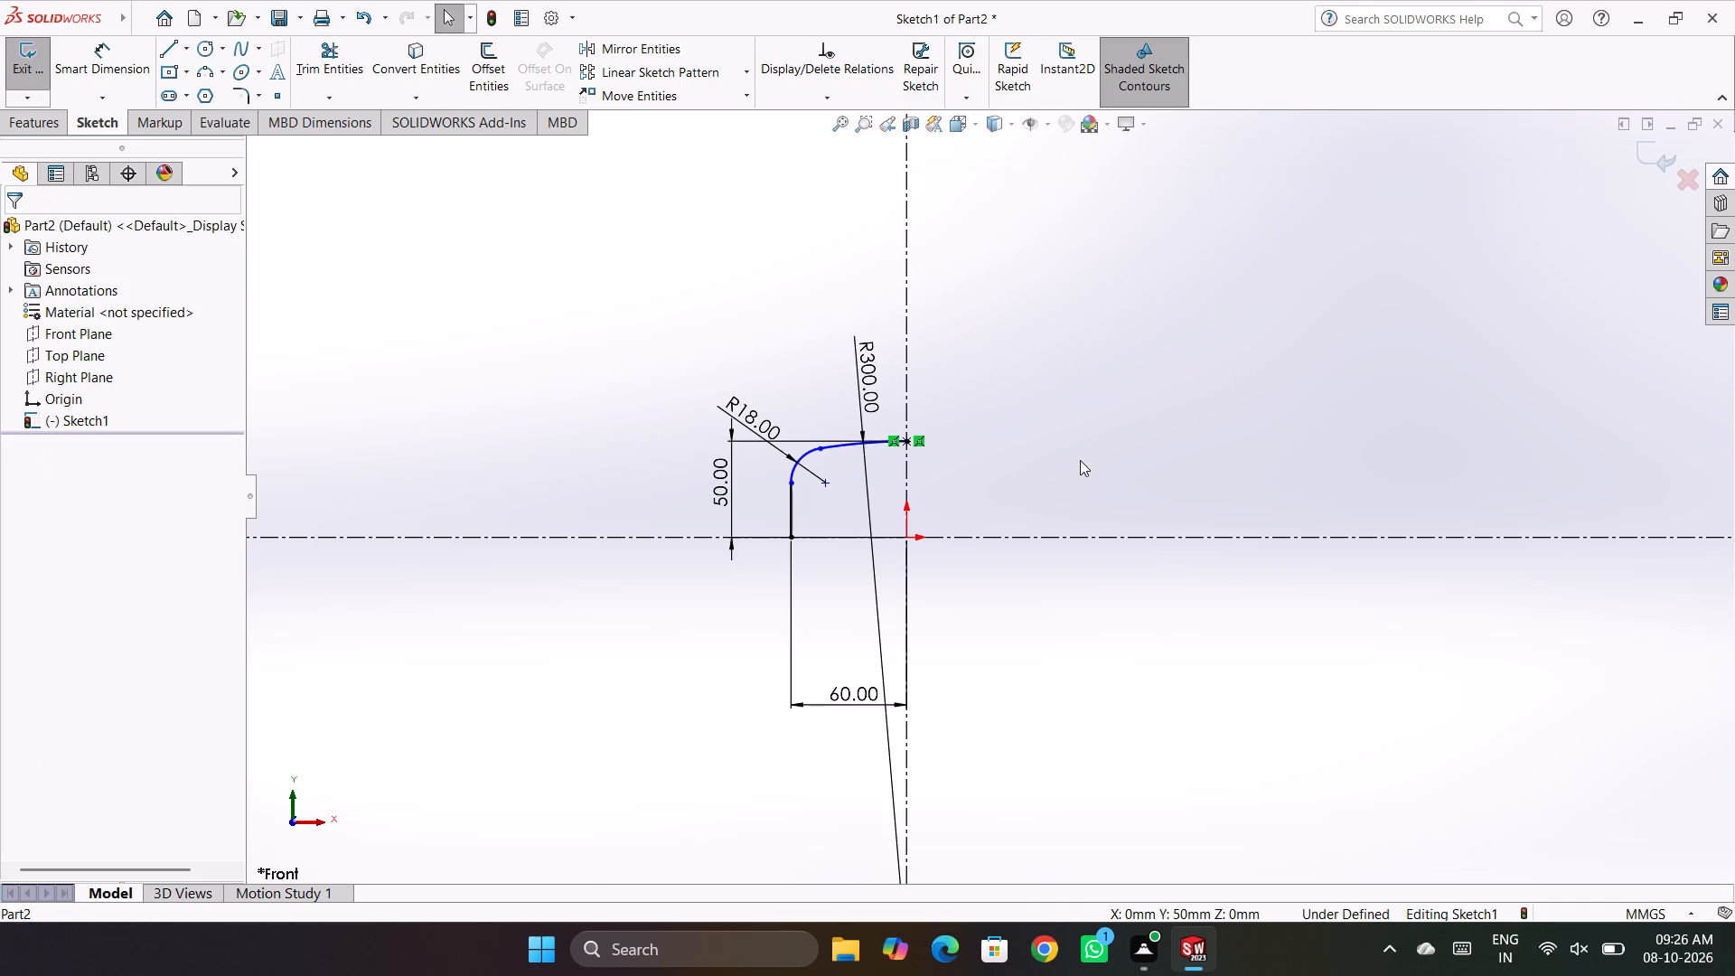
Extend the 300 mm arc past the vertical construction axis until it meets the horizontal construction axis.
click(336, 100)
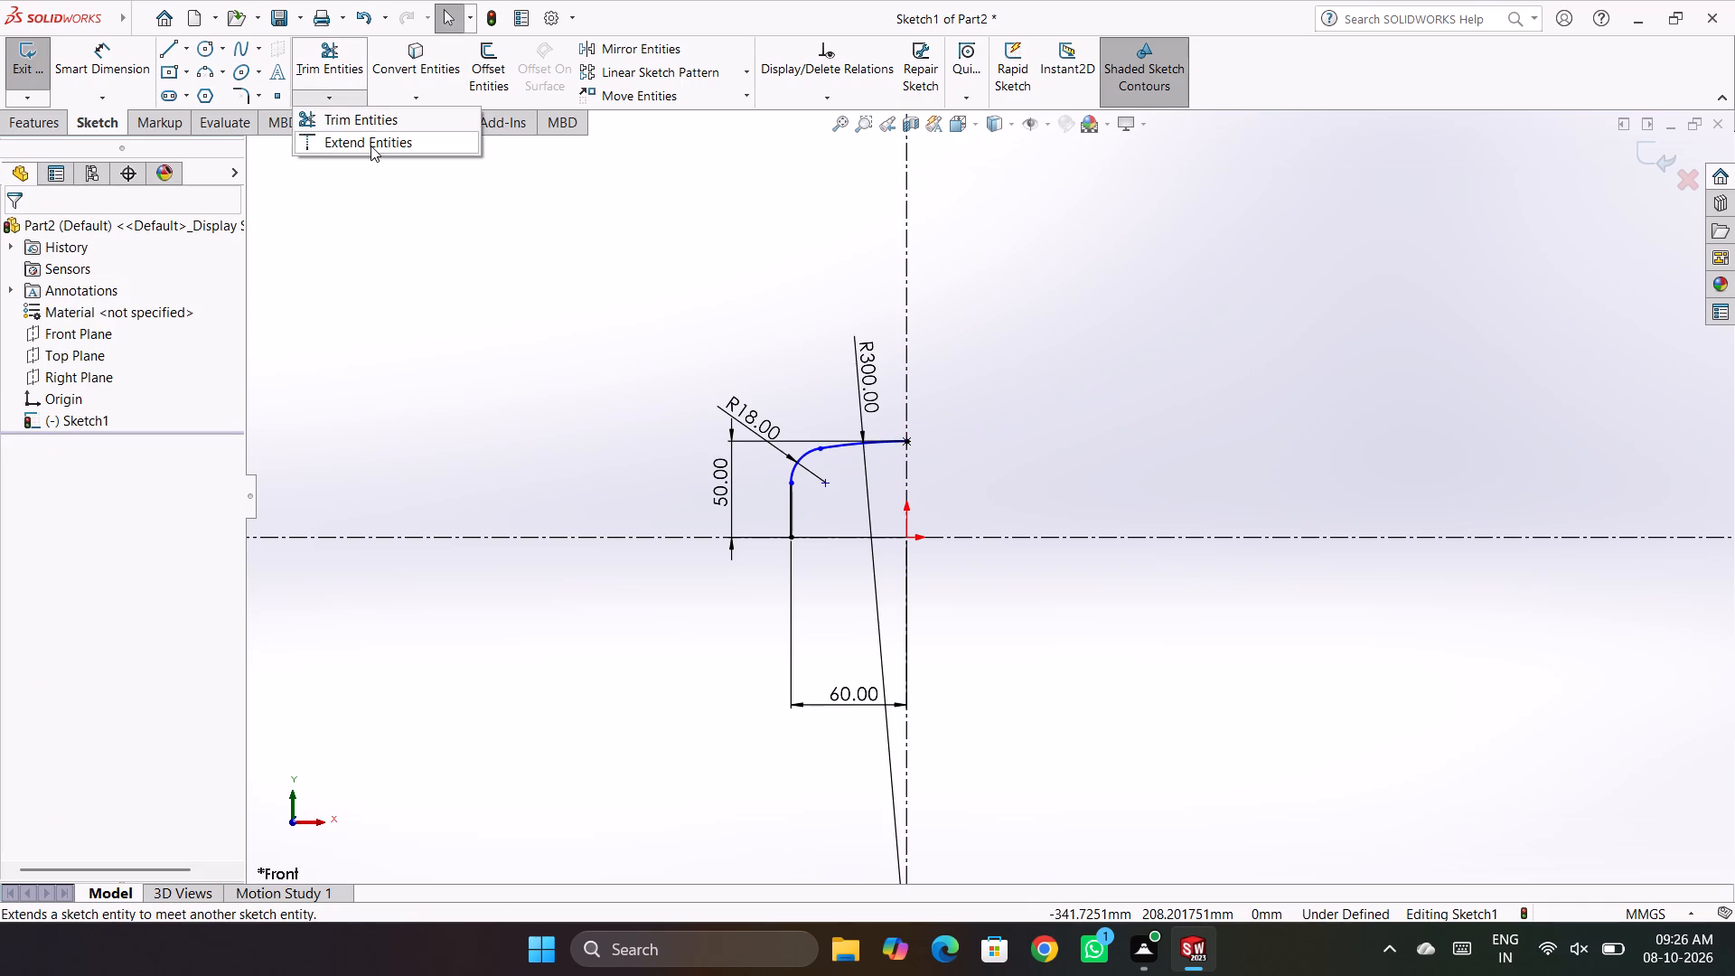
click(370, 145)
click(875, 441)
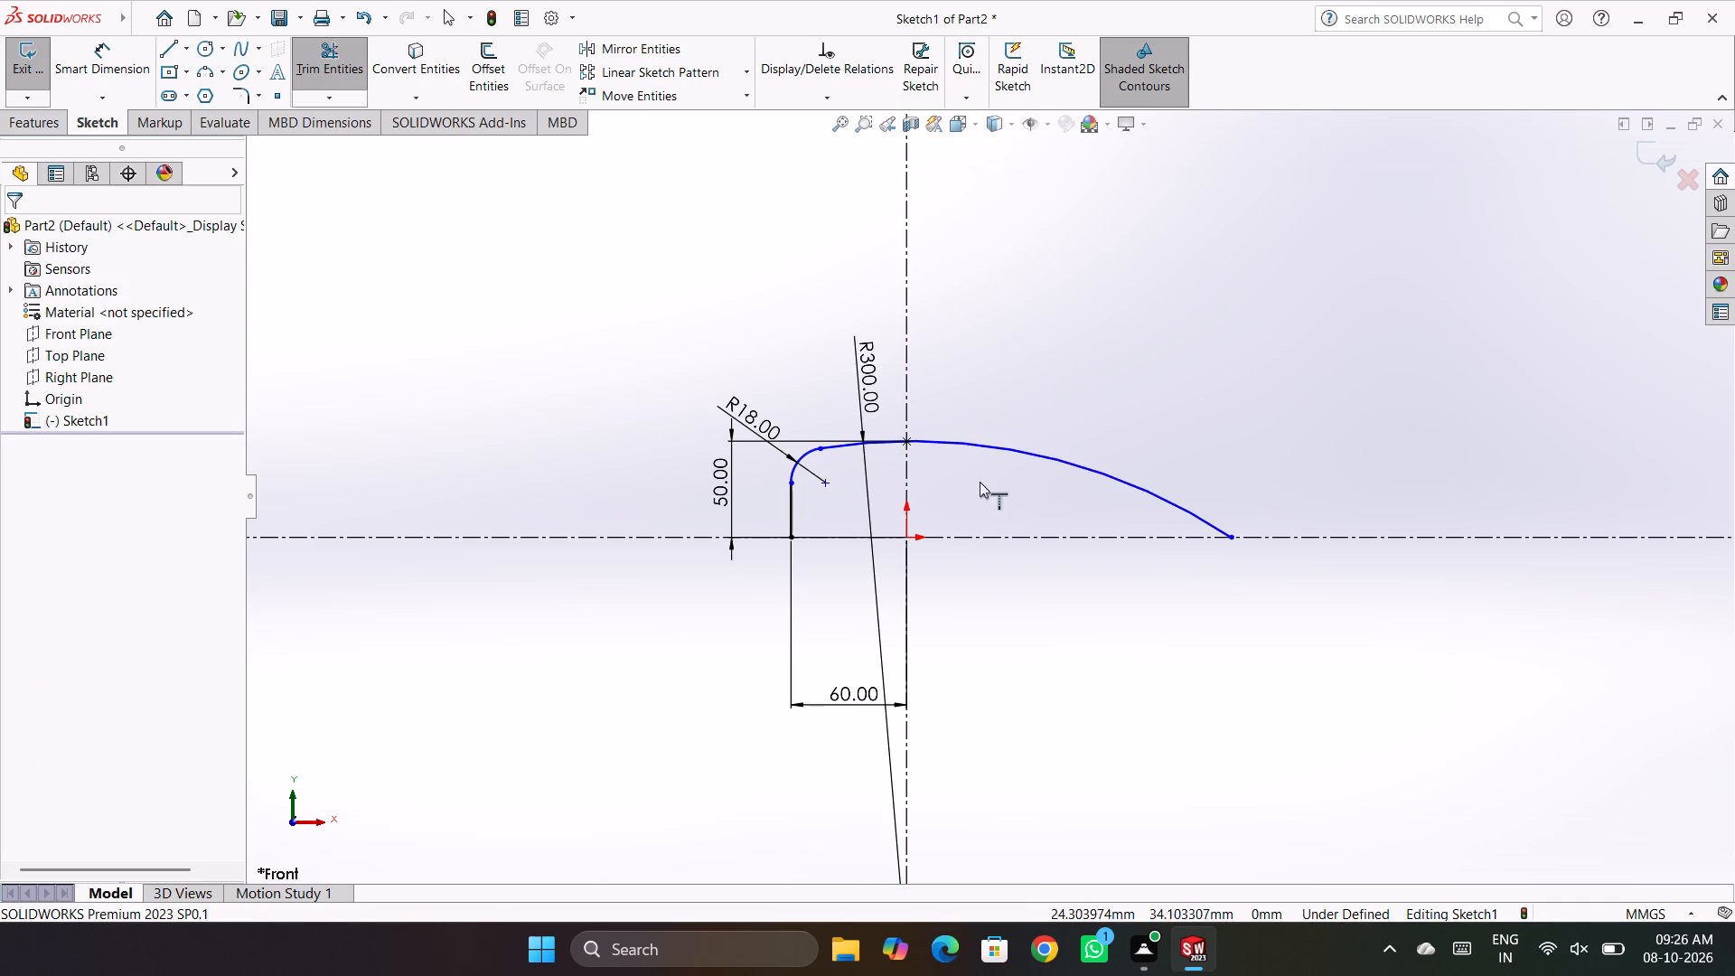
click(913, 418)
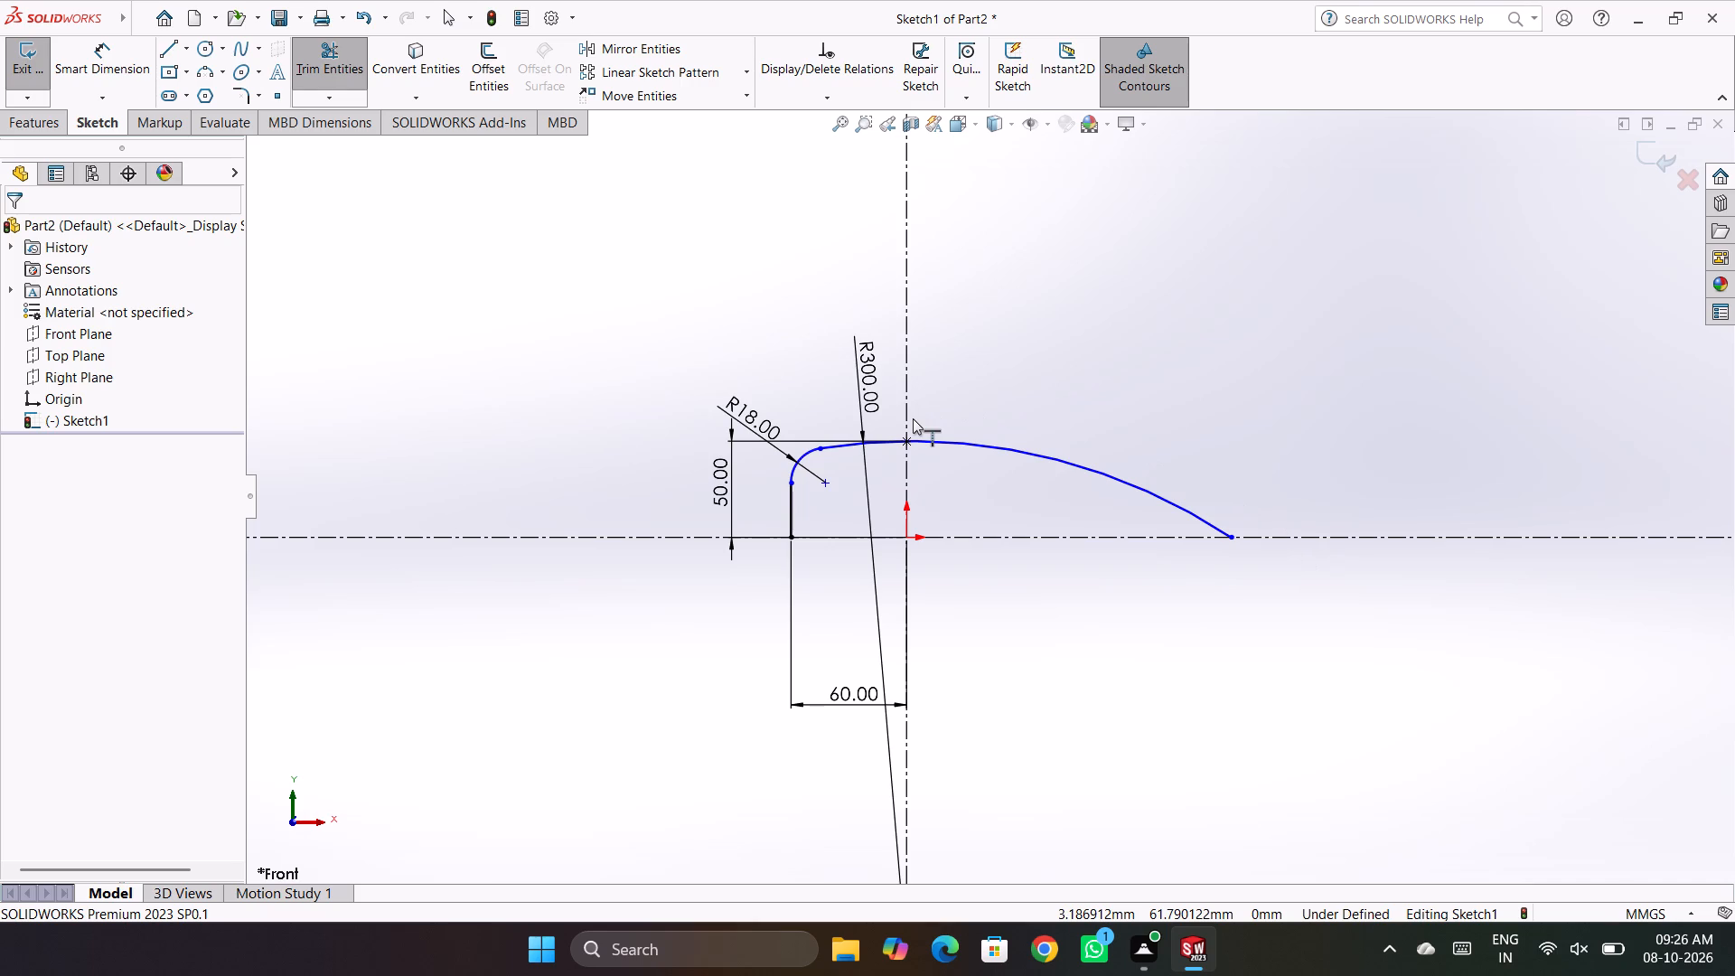
key(Escape)
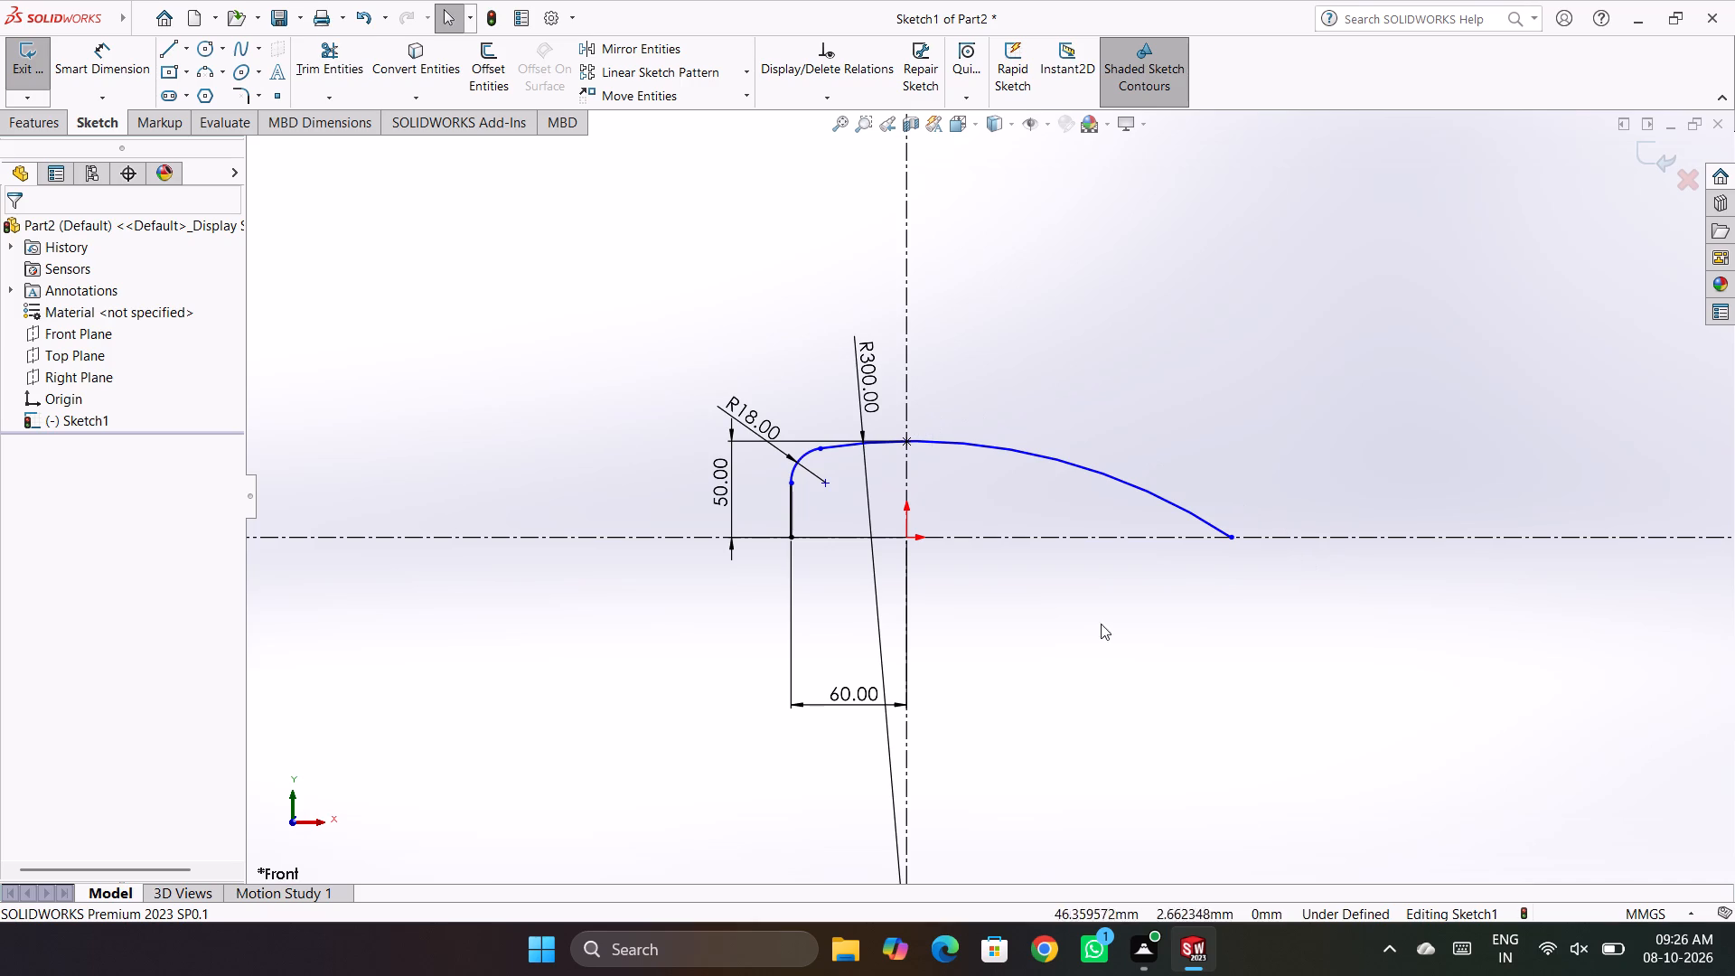
click(626, 235)
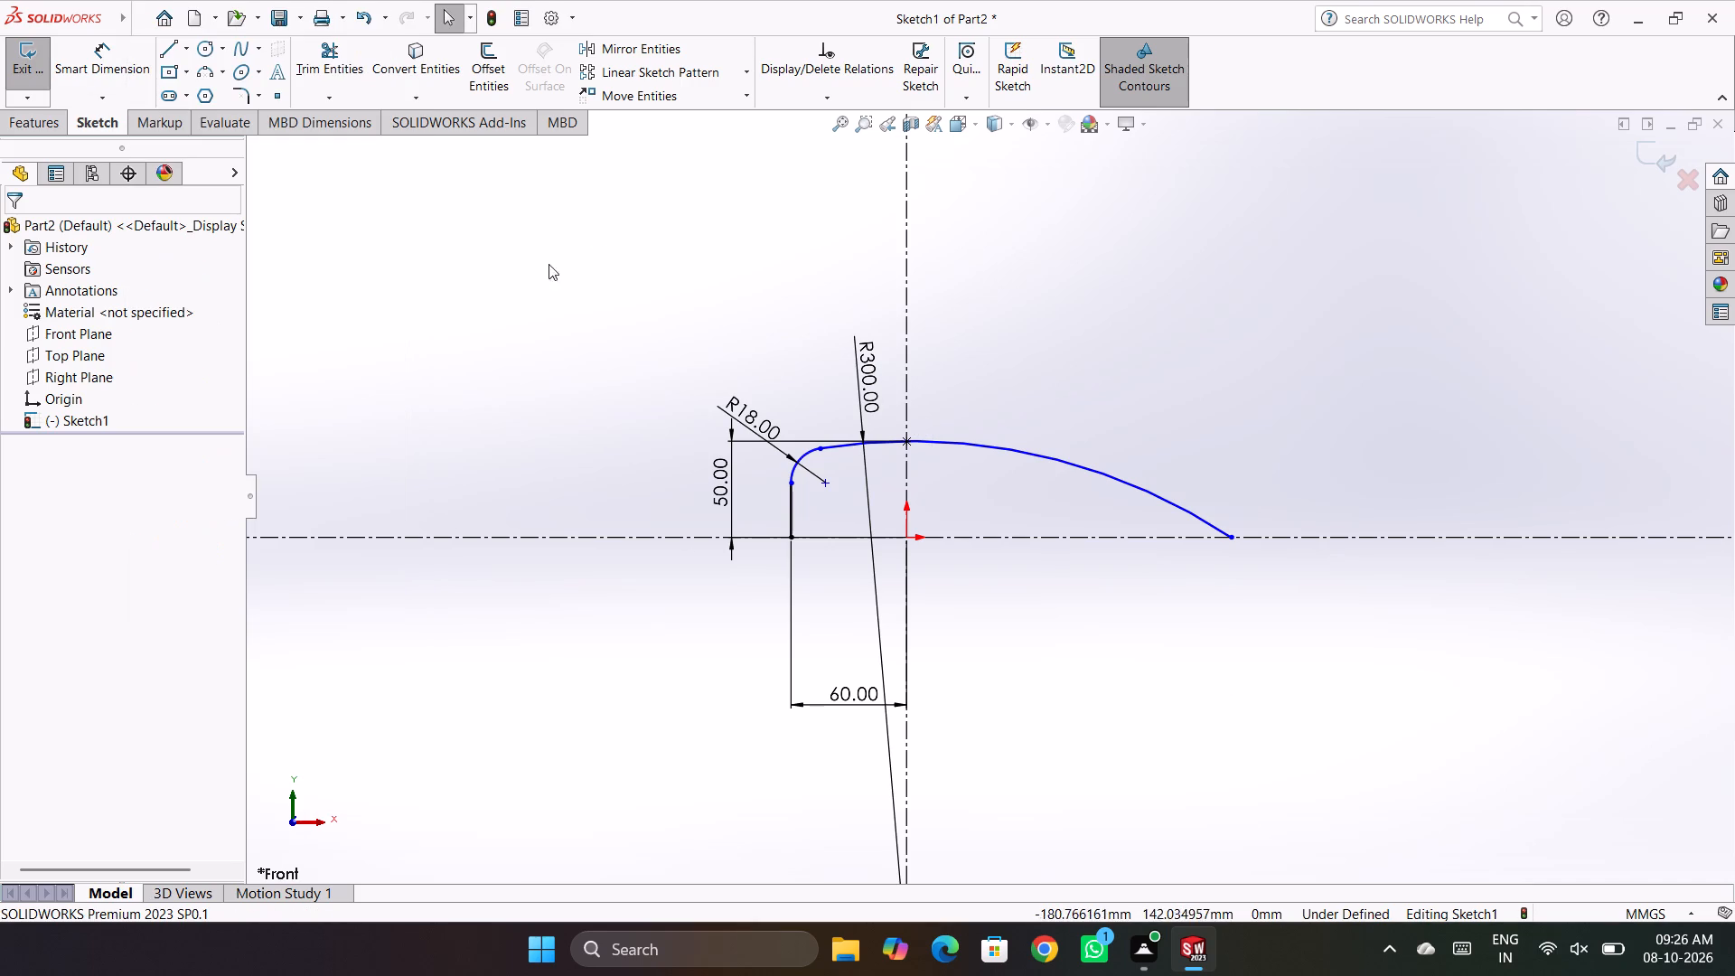
Sketch a vertical line about 122 mm long crossing the extended arc, about 136 mm from the vertical construction axis.
key(l)
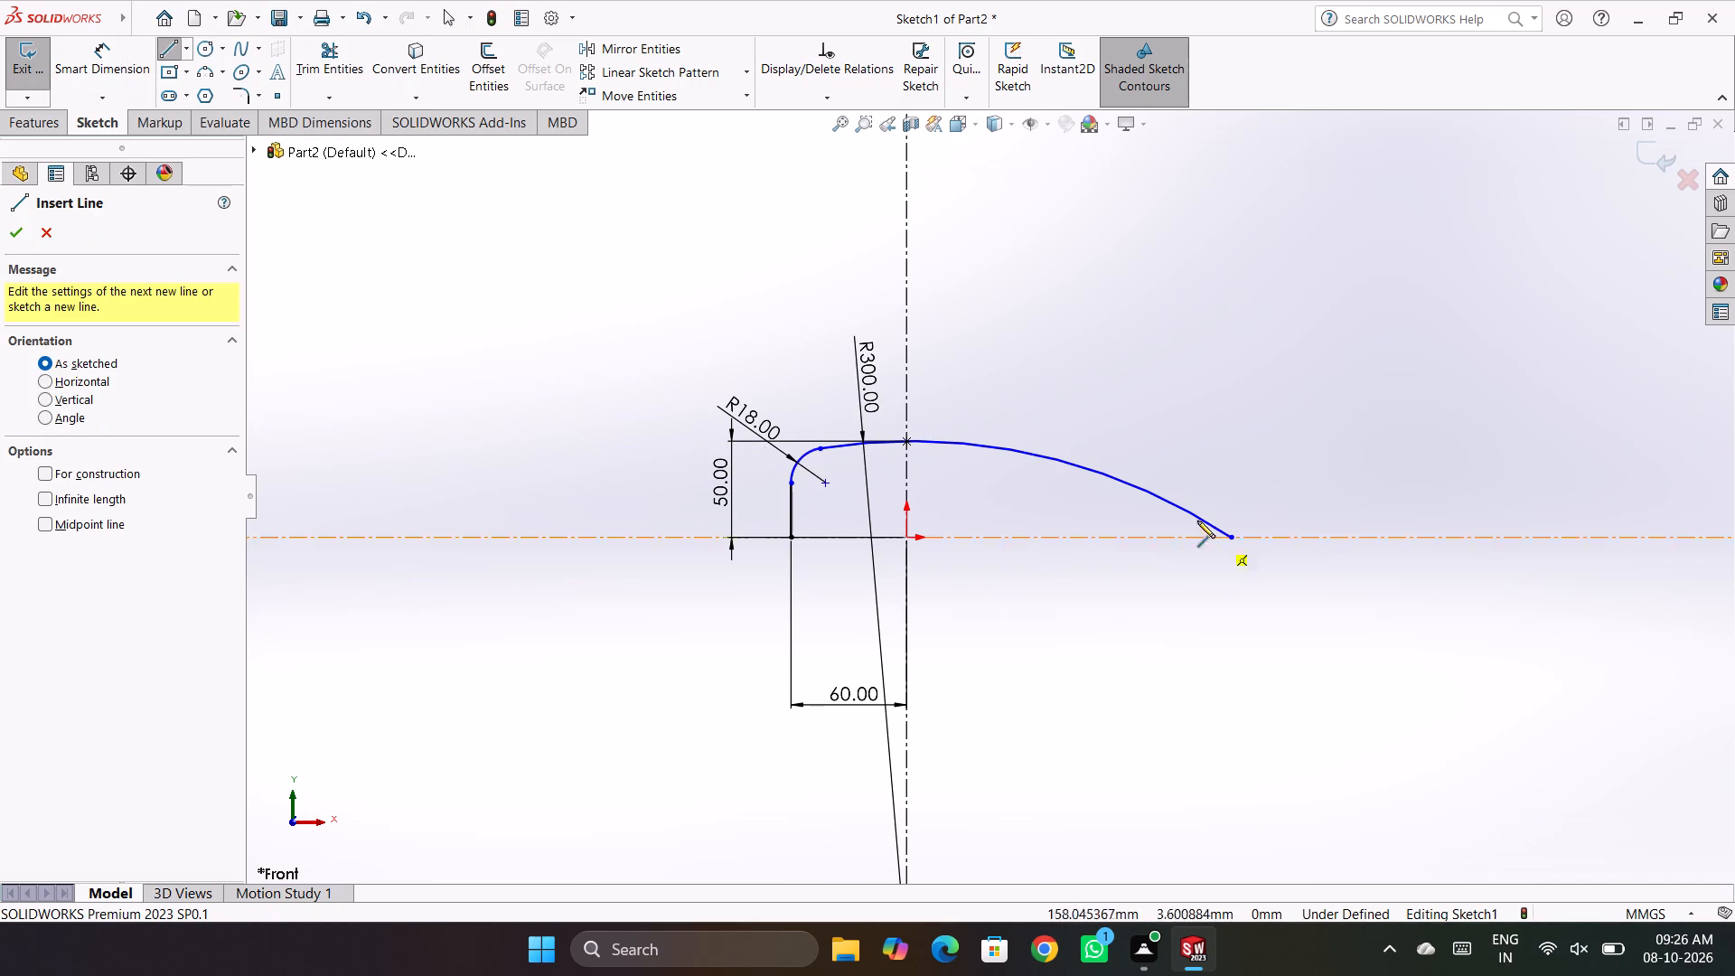
click(1168, 446)
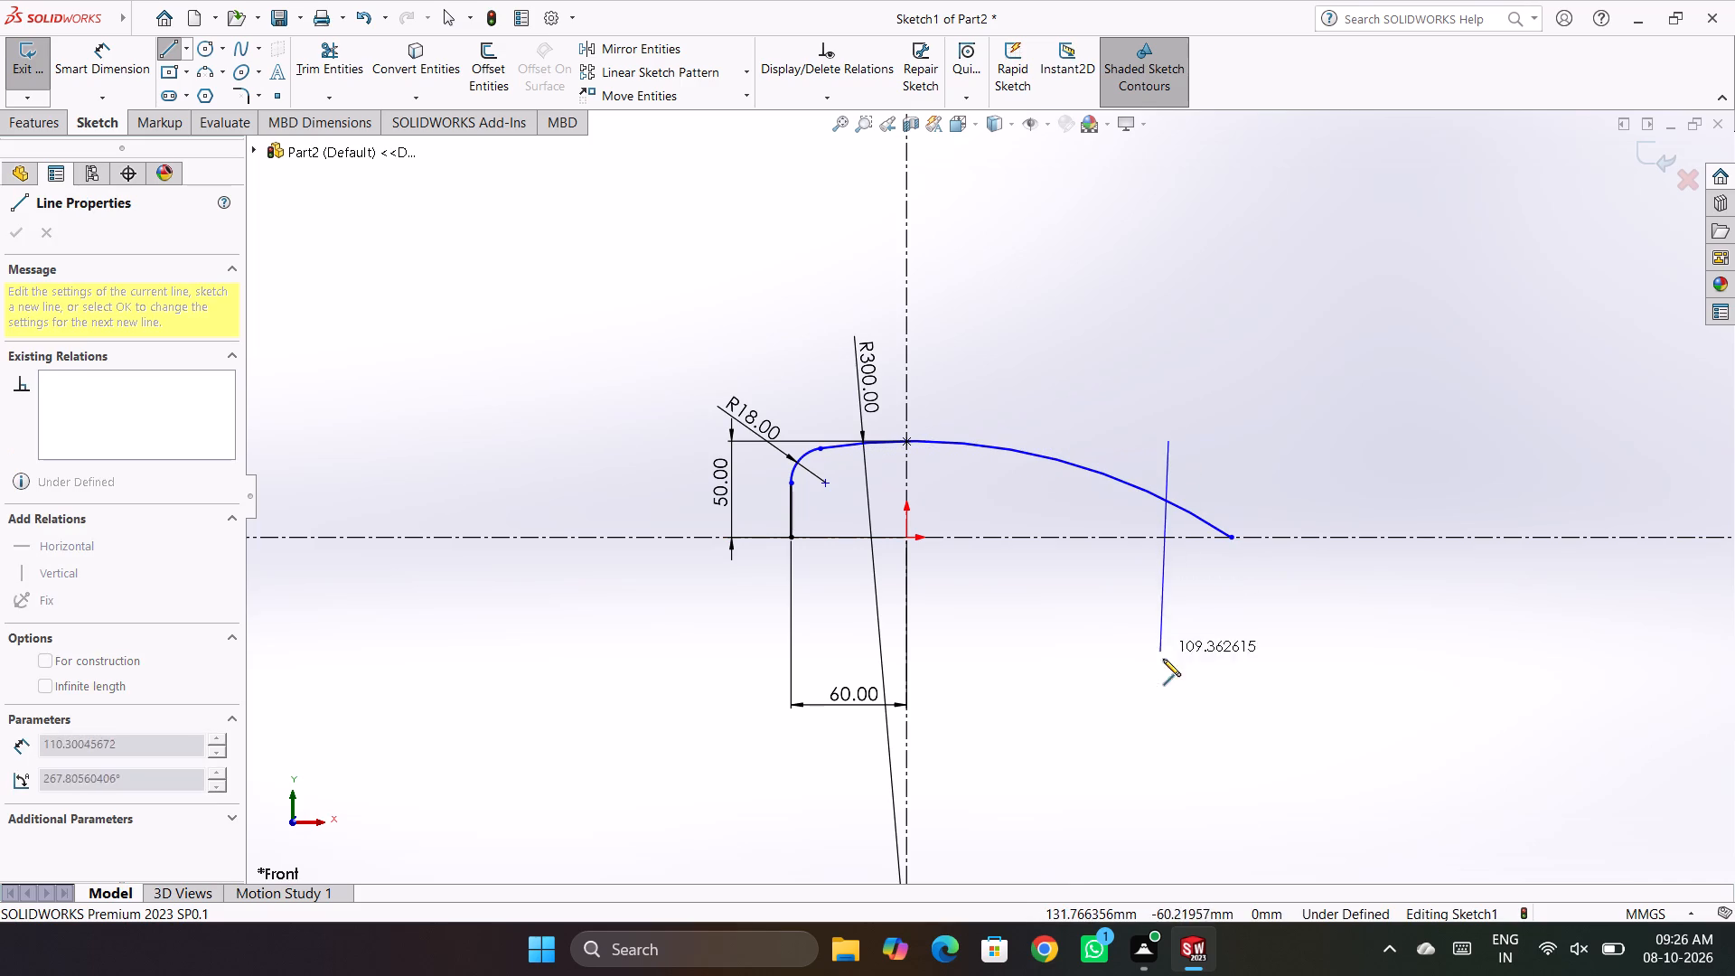
click(1168, 677)
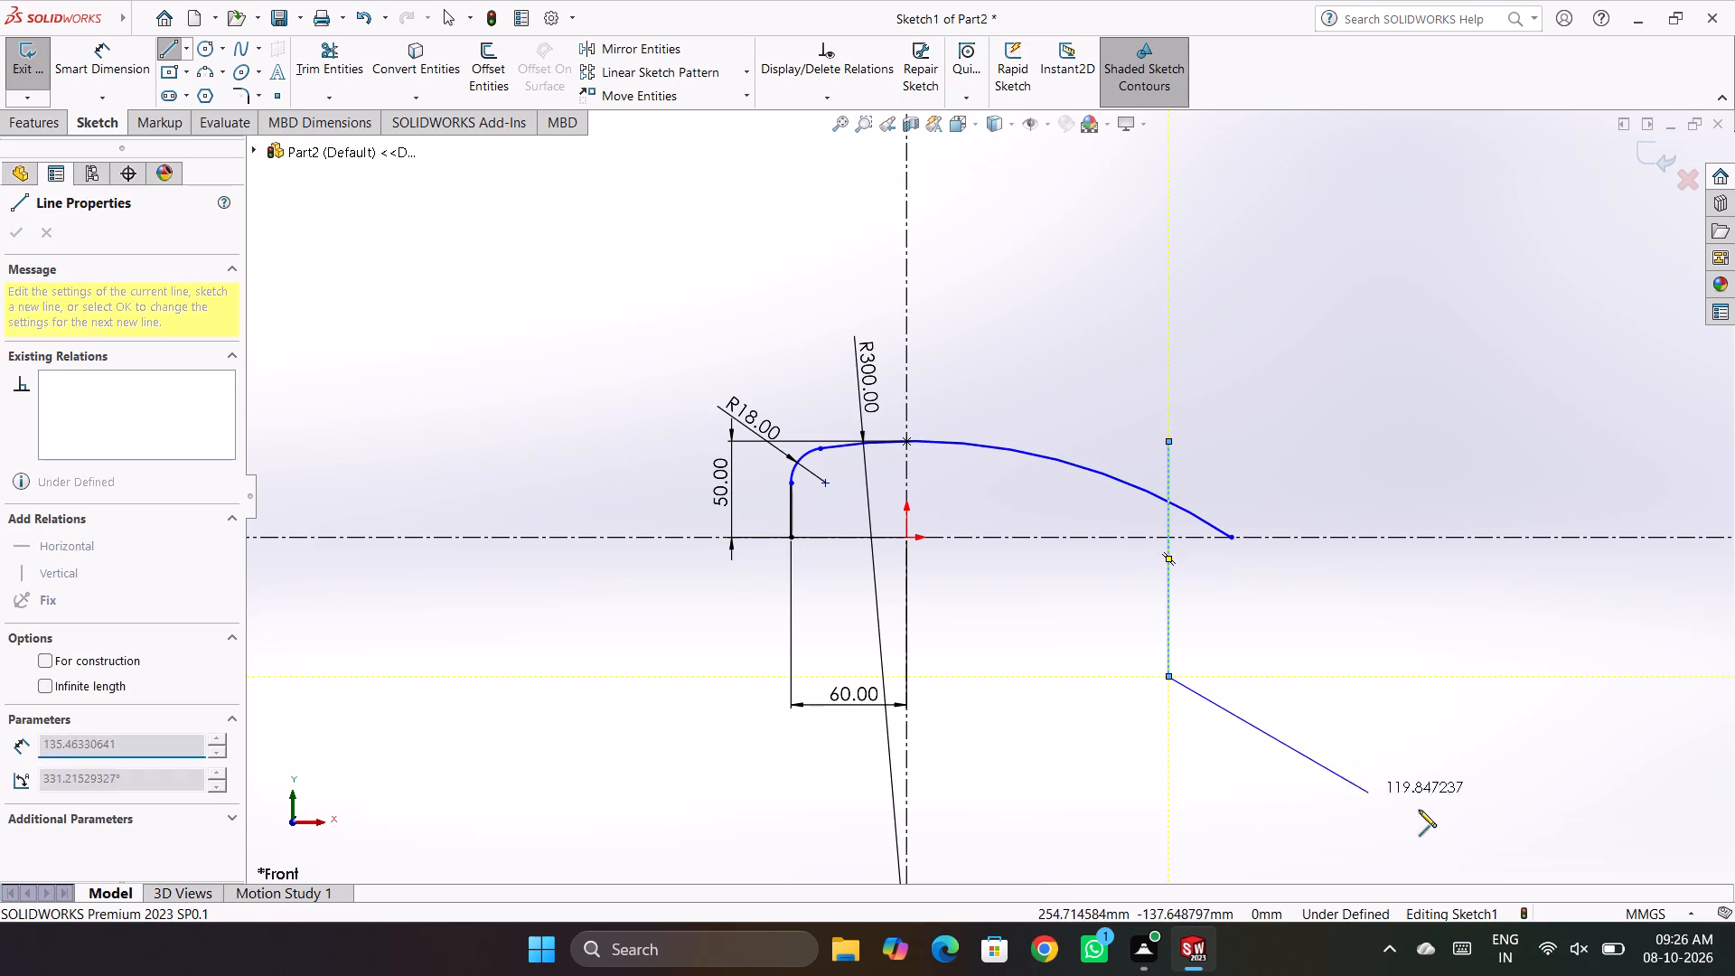
key(Escape)
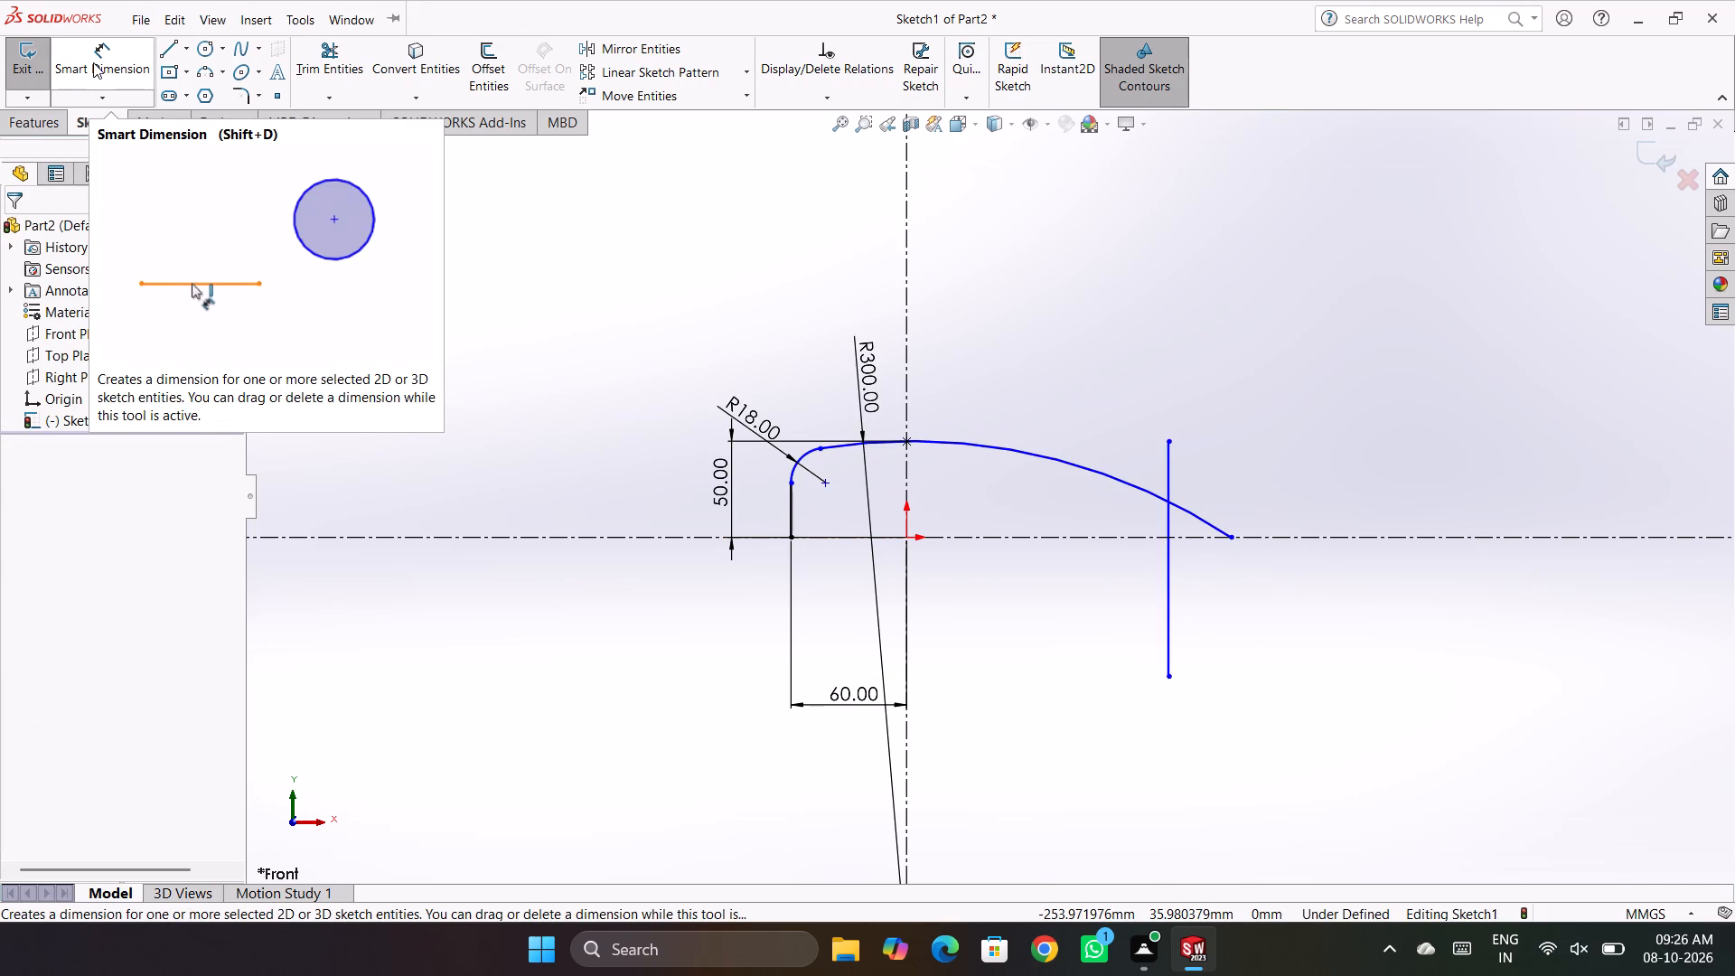
Dimension the distance between the new vertical line and the vertical construction axis as 85 mm.
click(109, 58)
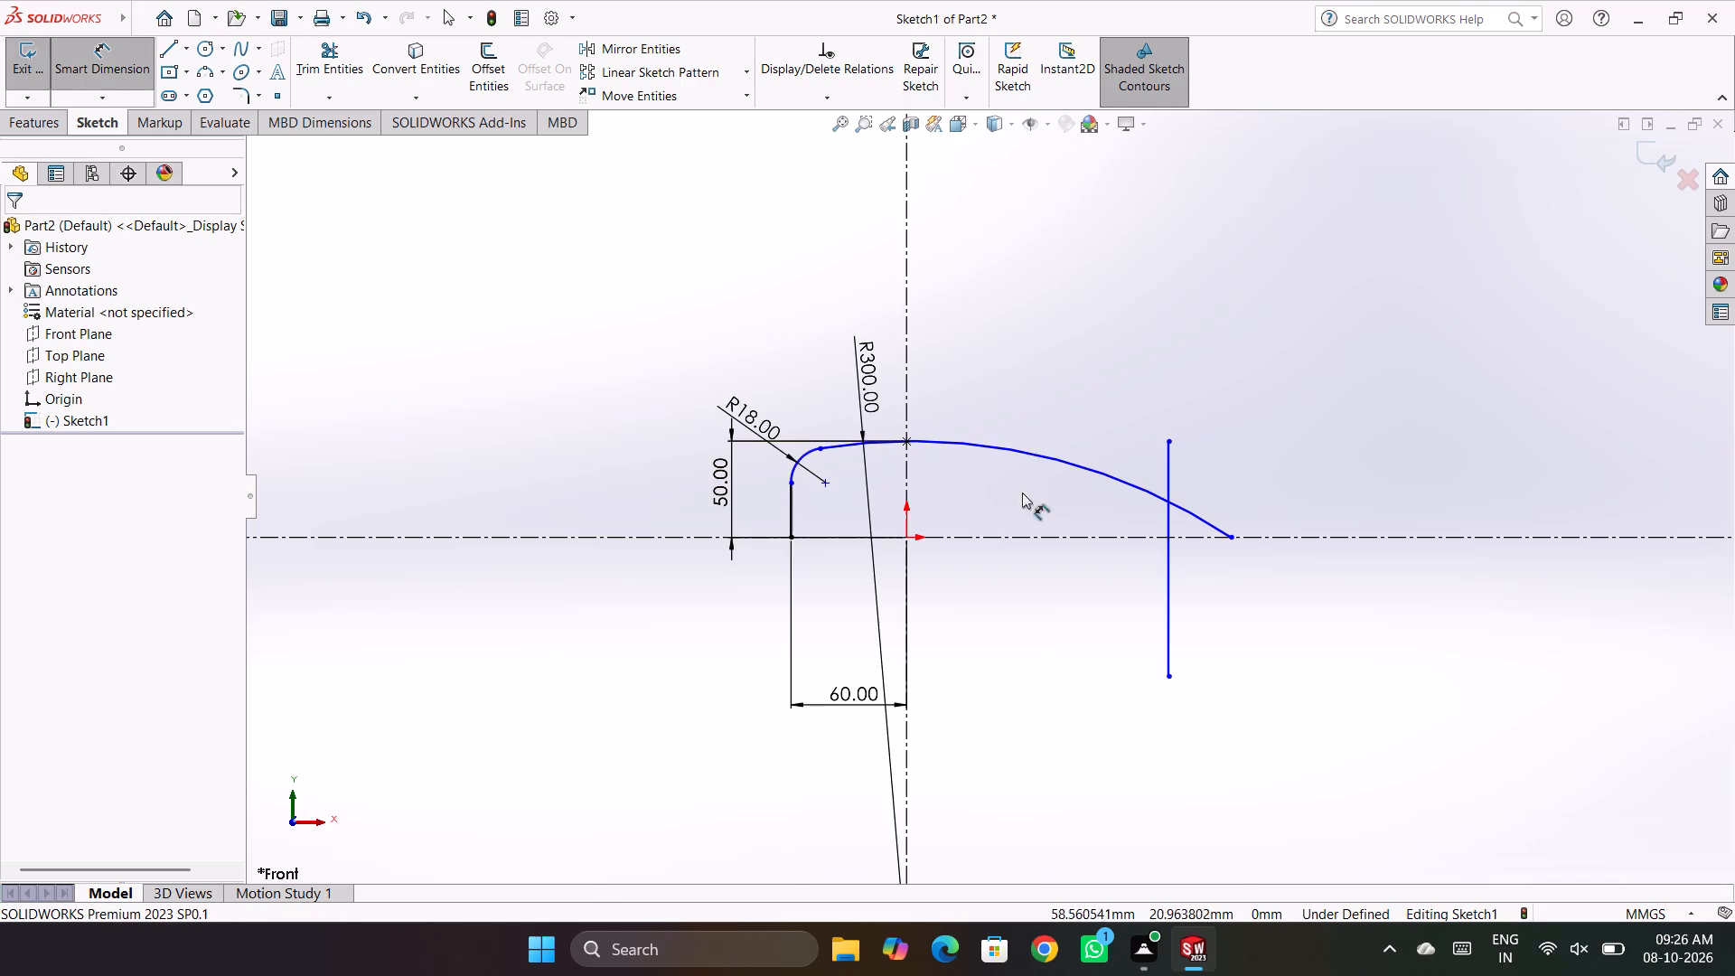
click(1168, 526)
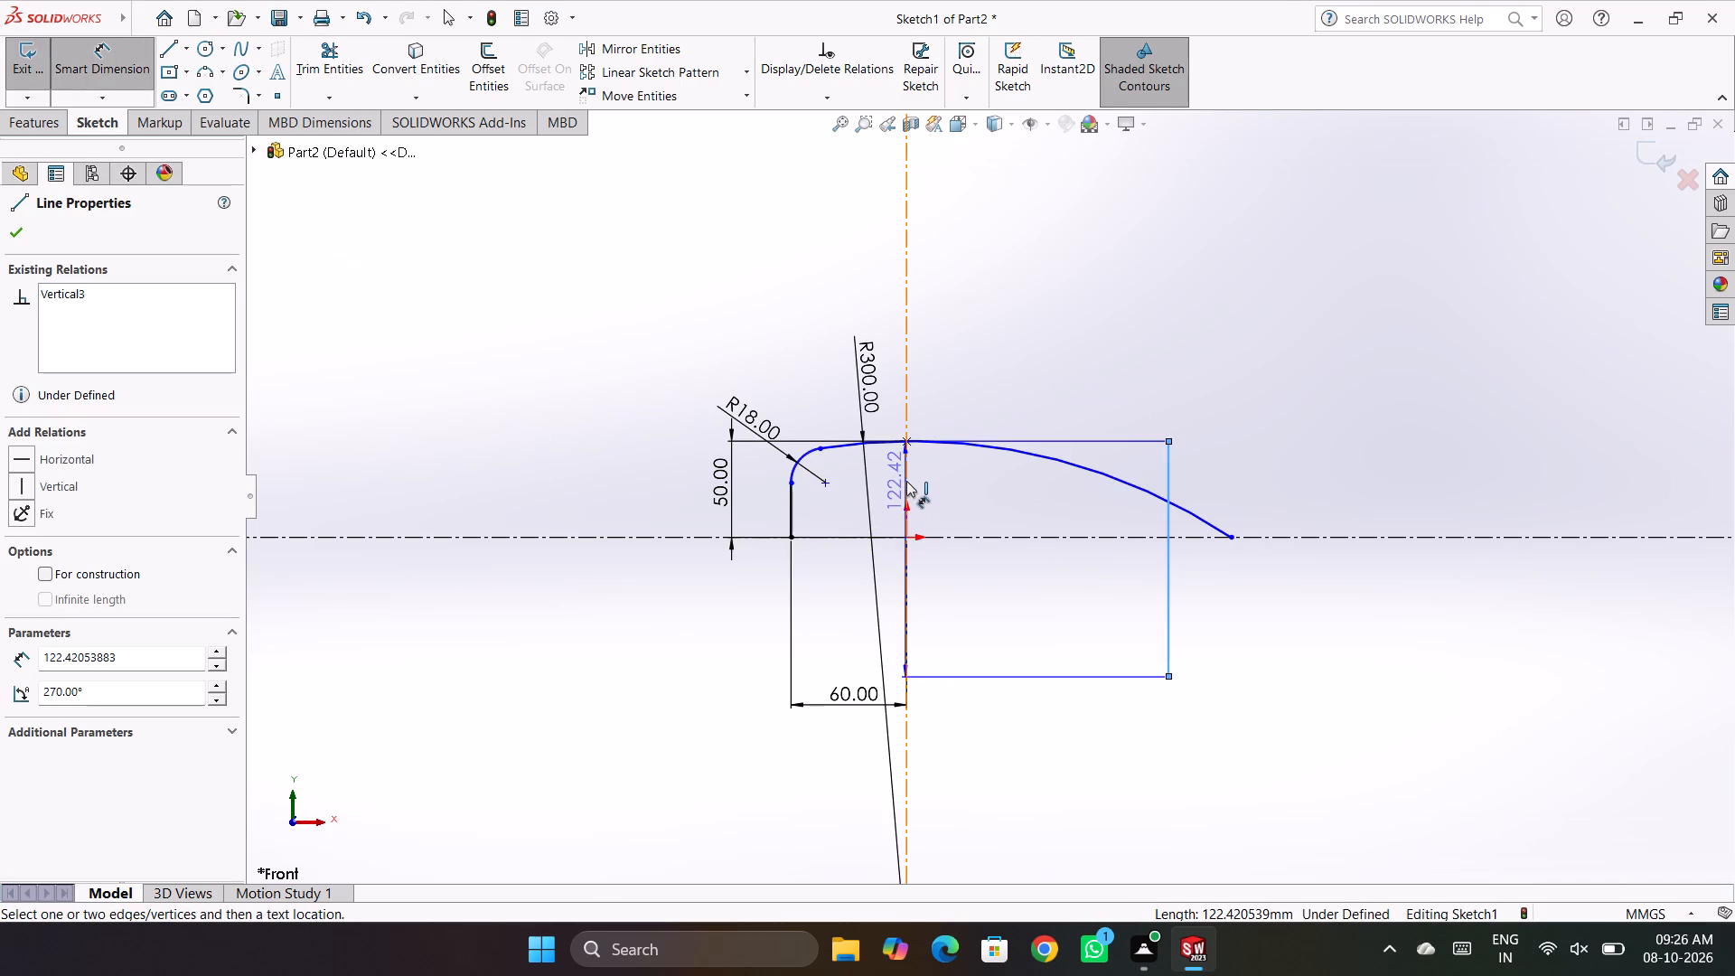
click(909, 479)
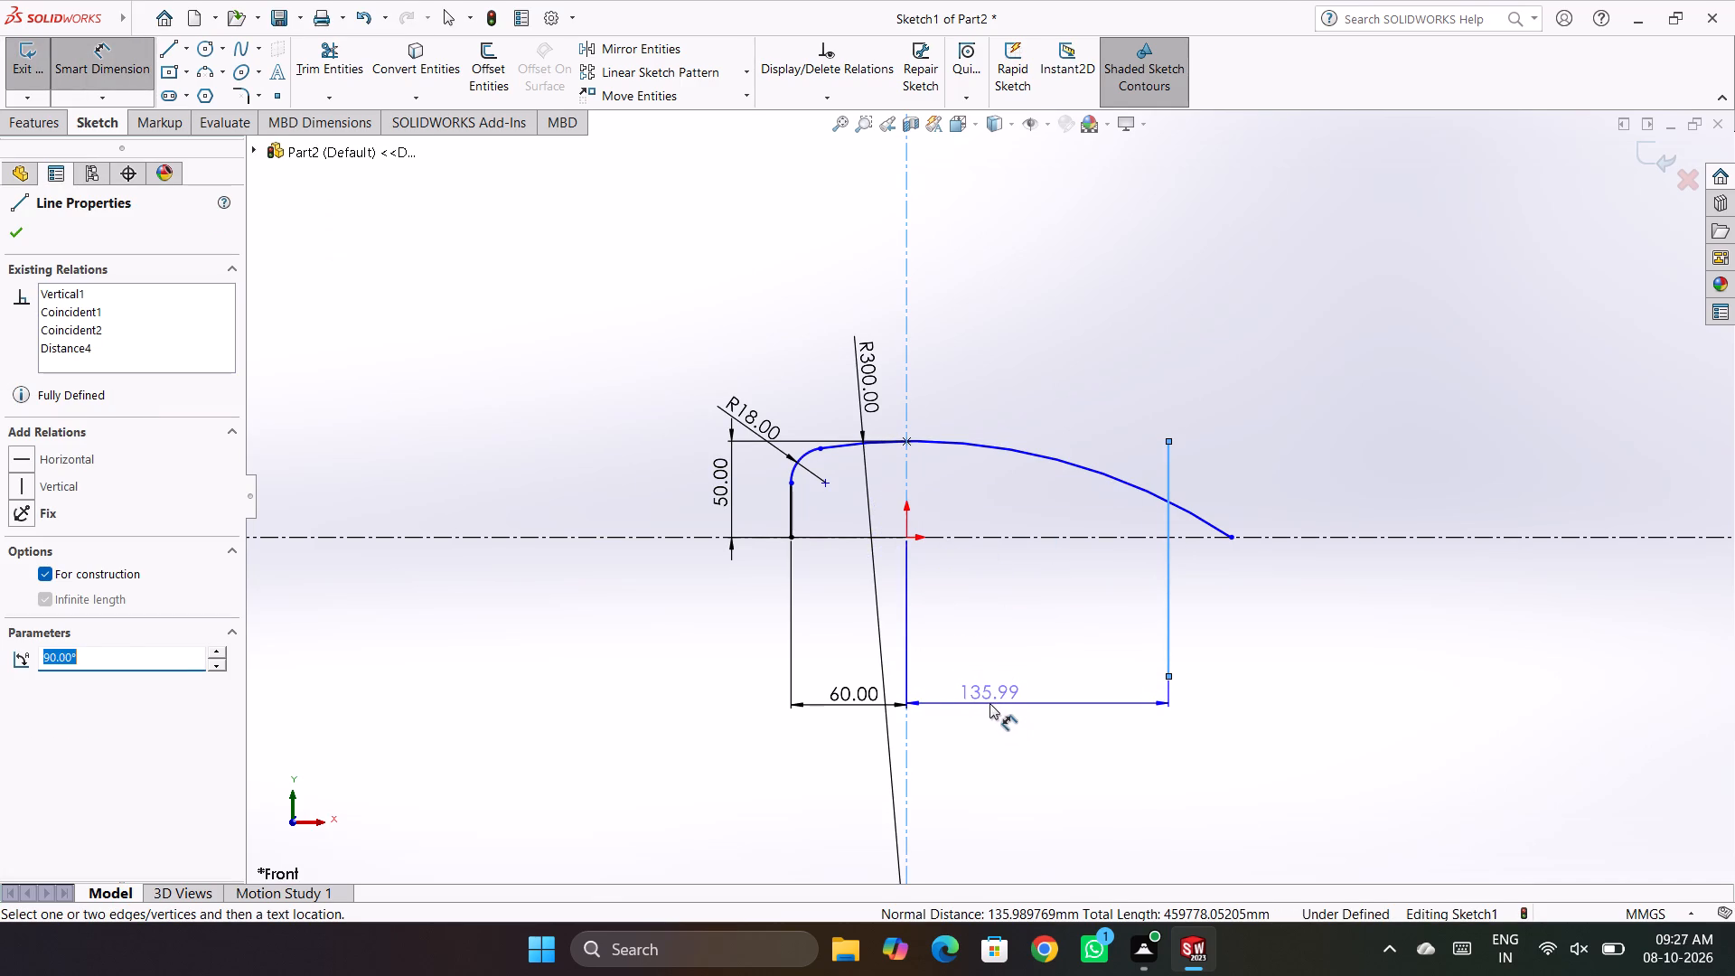
click(991, 705)
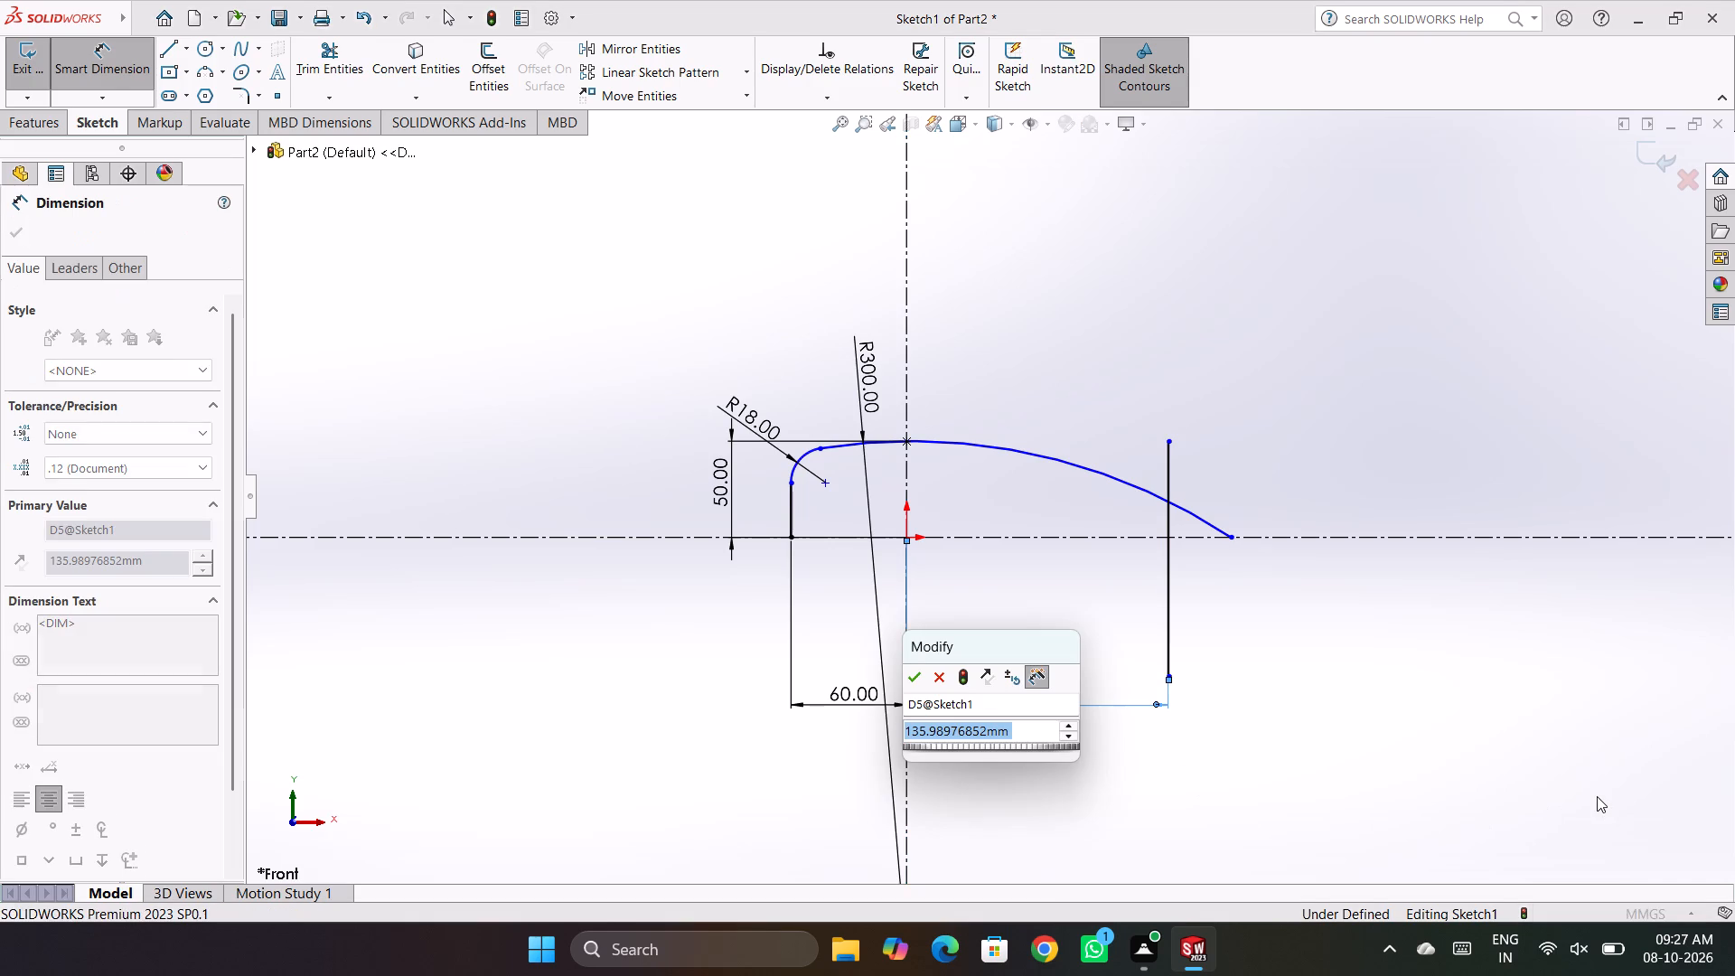
text(85)
key(Return)
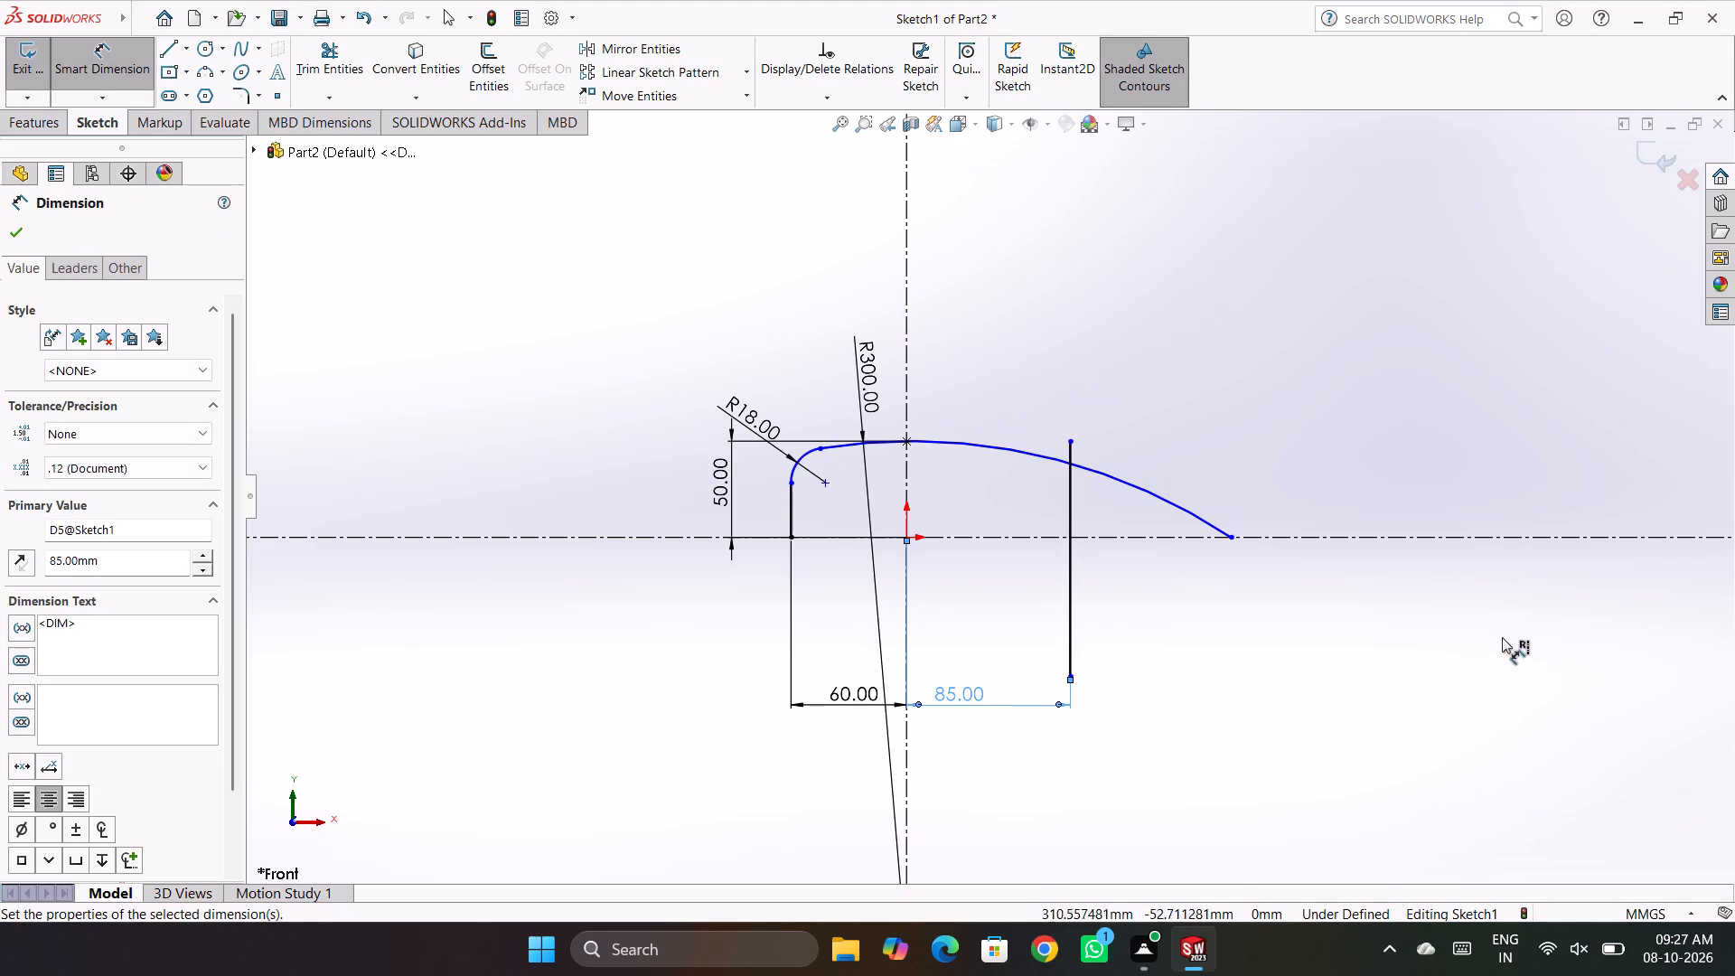
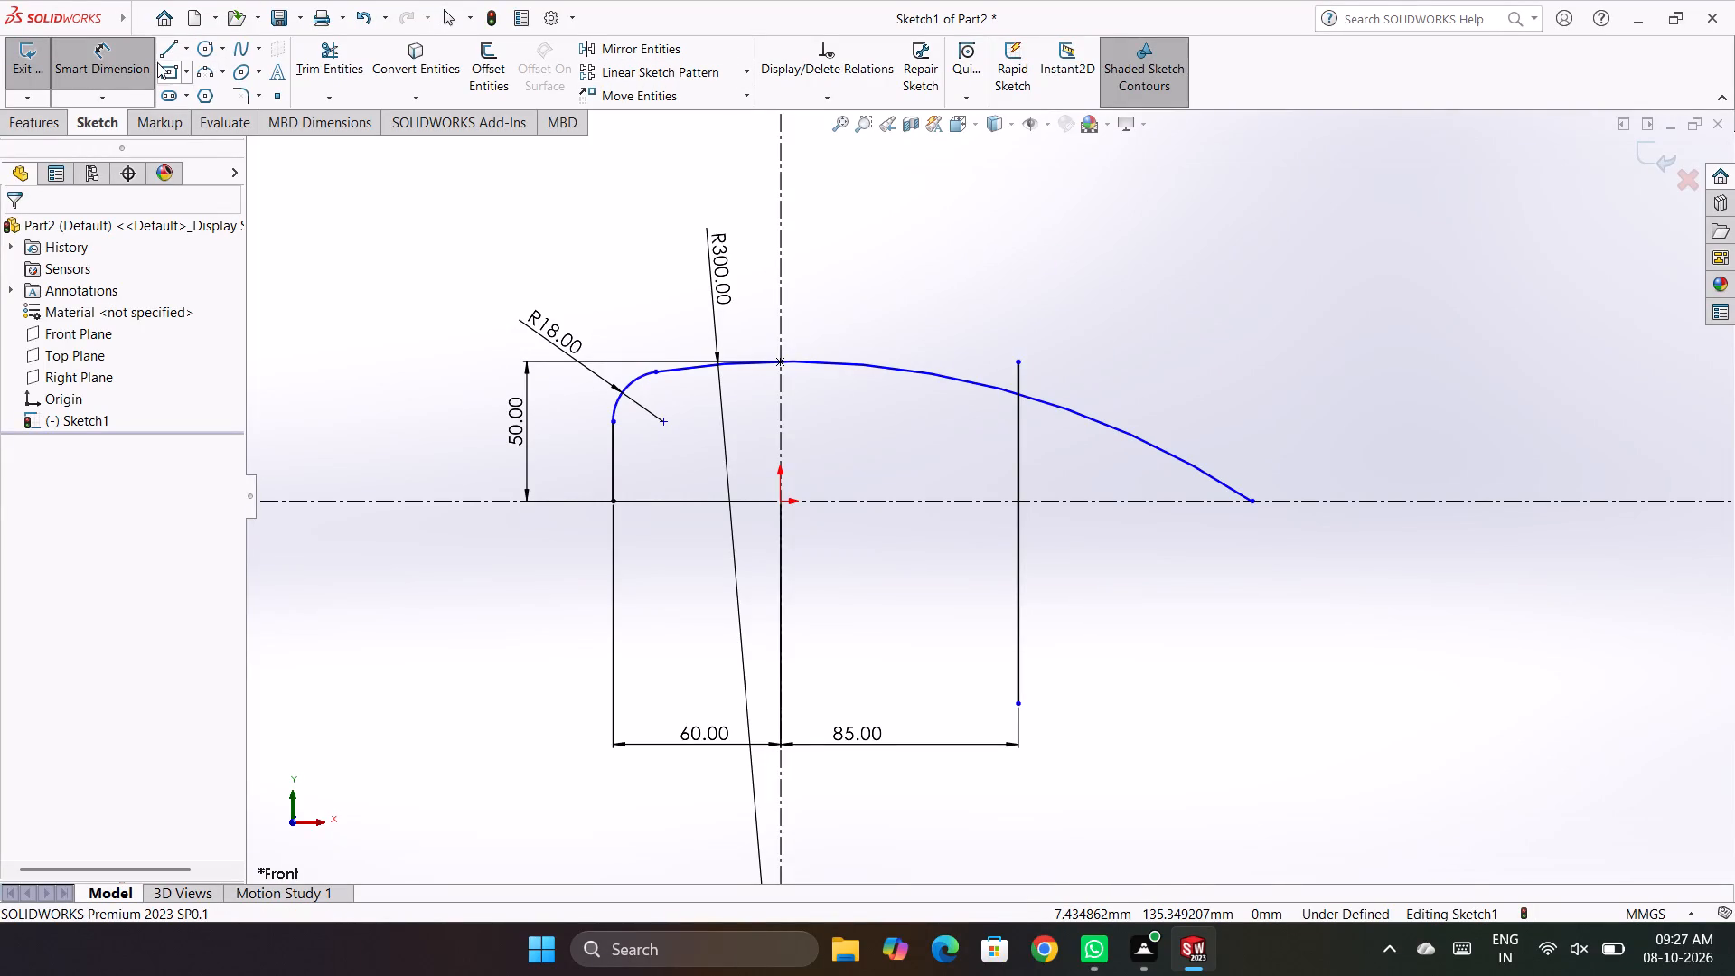
Fillet the corner between the 300 mm arc and the vertical line 85 mm from the axis with a 24 mm radius.
click(244, 94)
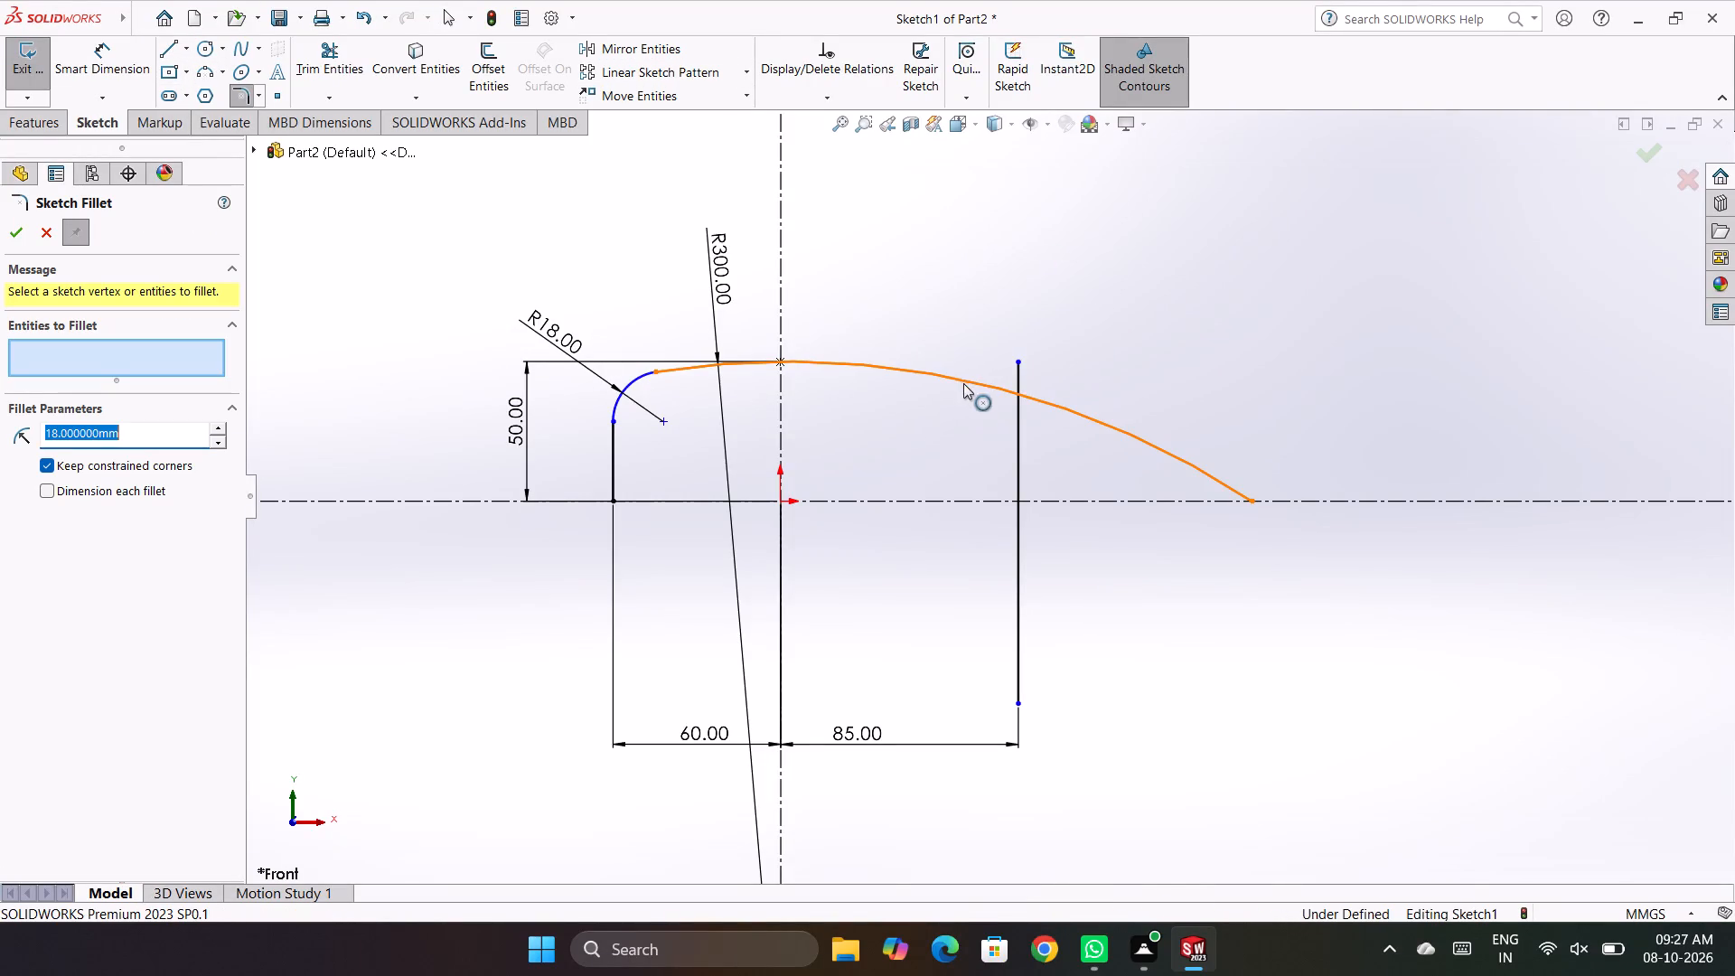
click(963, 383)
click(1014, 416)
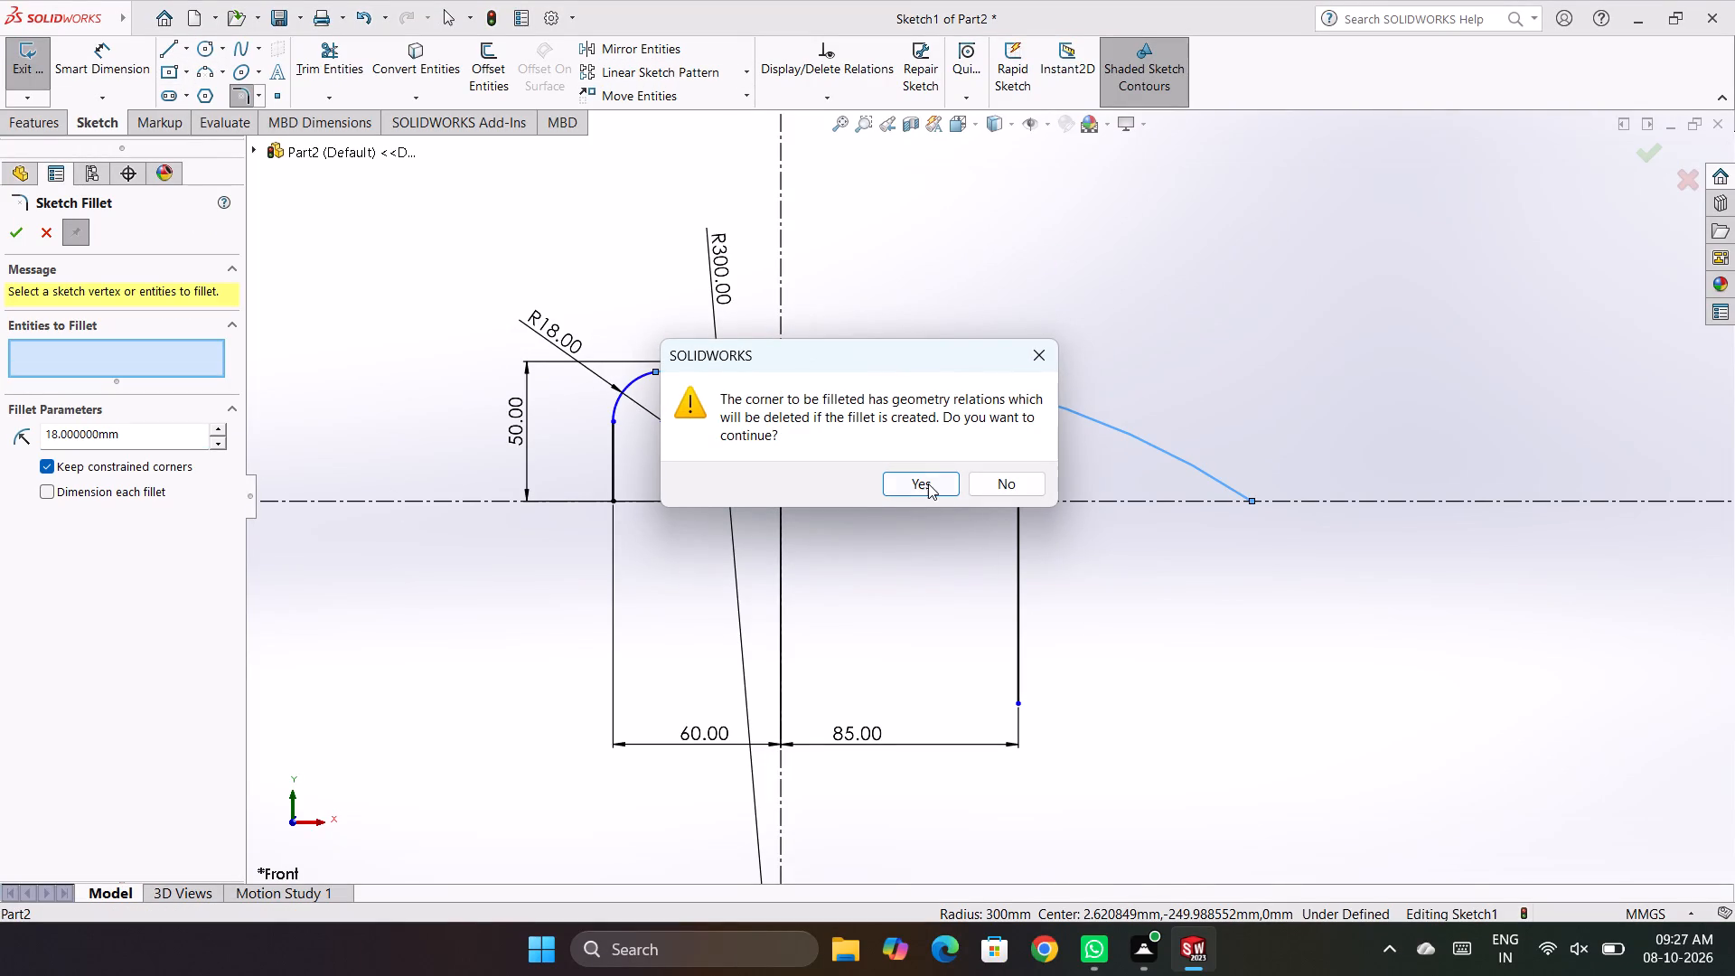
click(927, 483)
drag(154, 431, 0, 448)
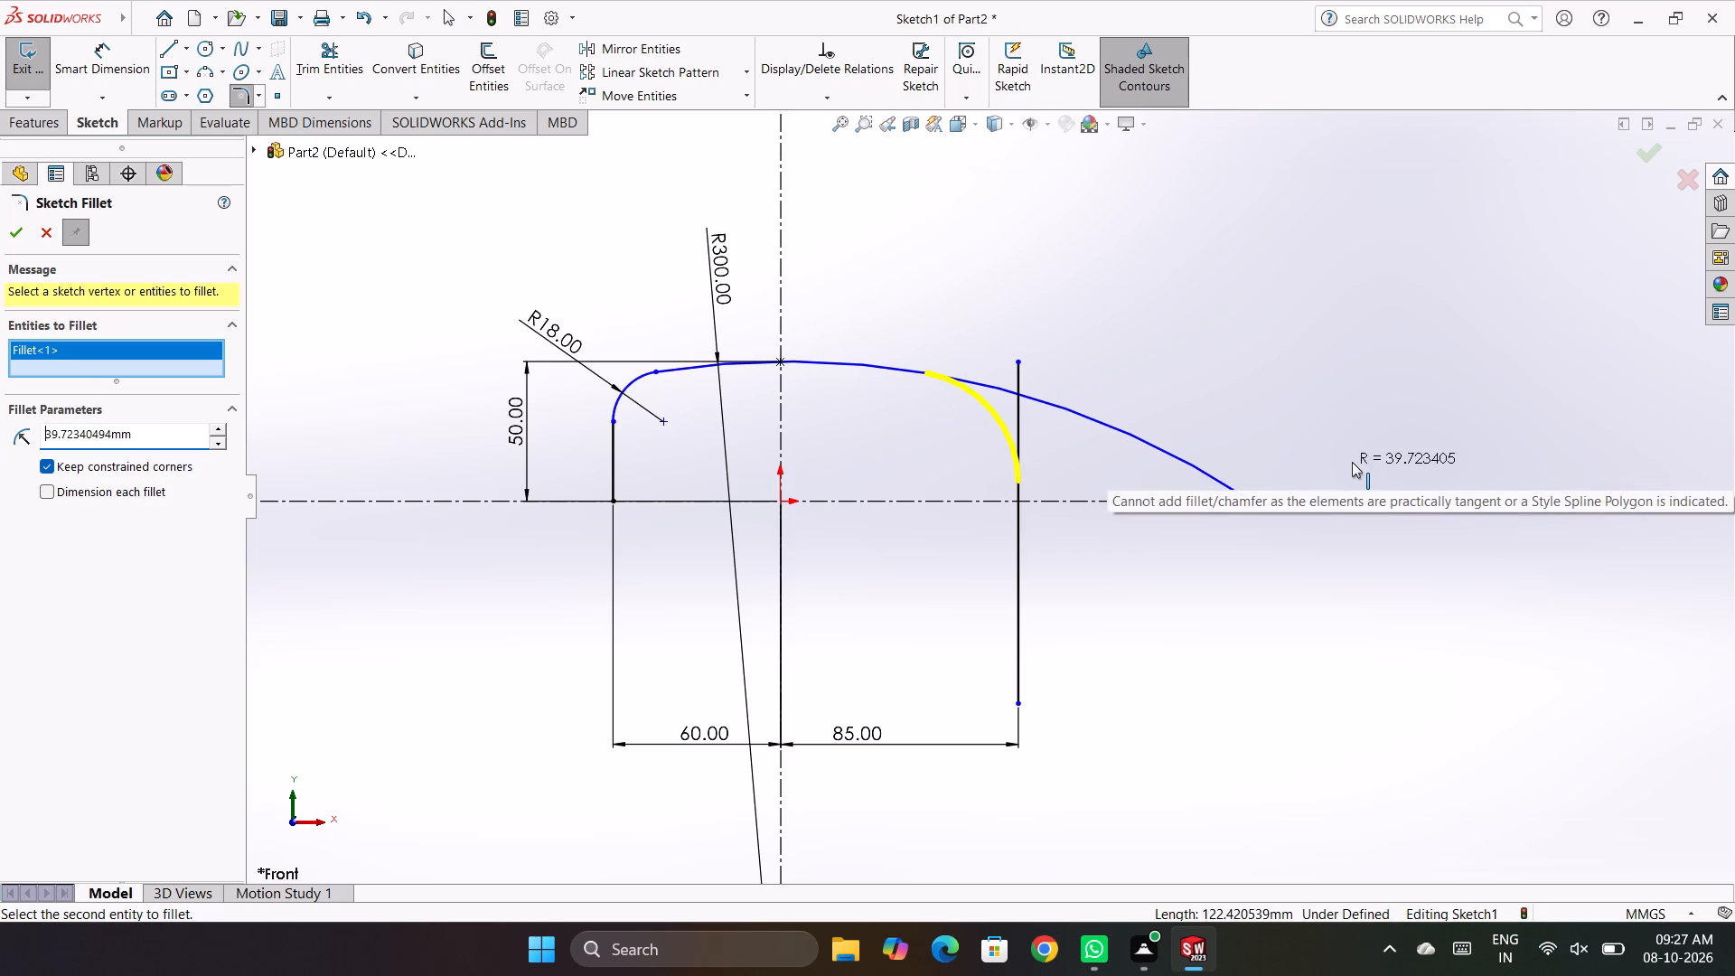
text(24)
key(Return)
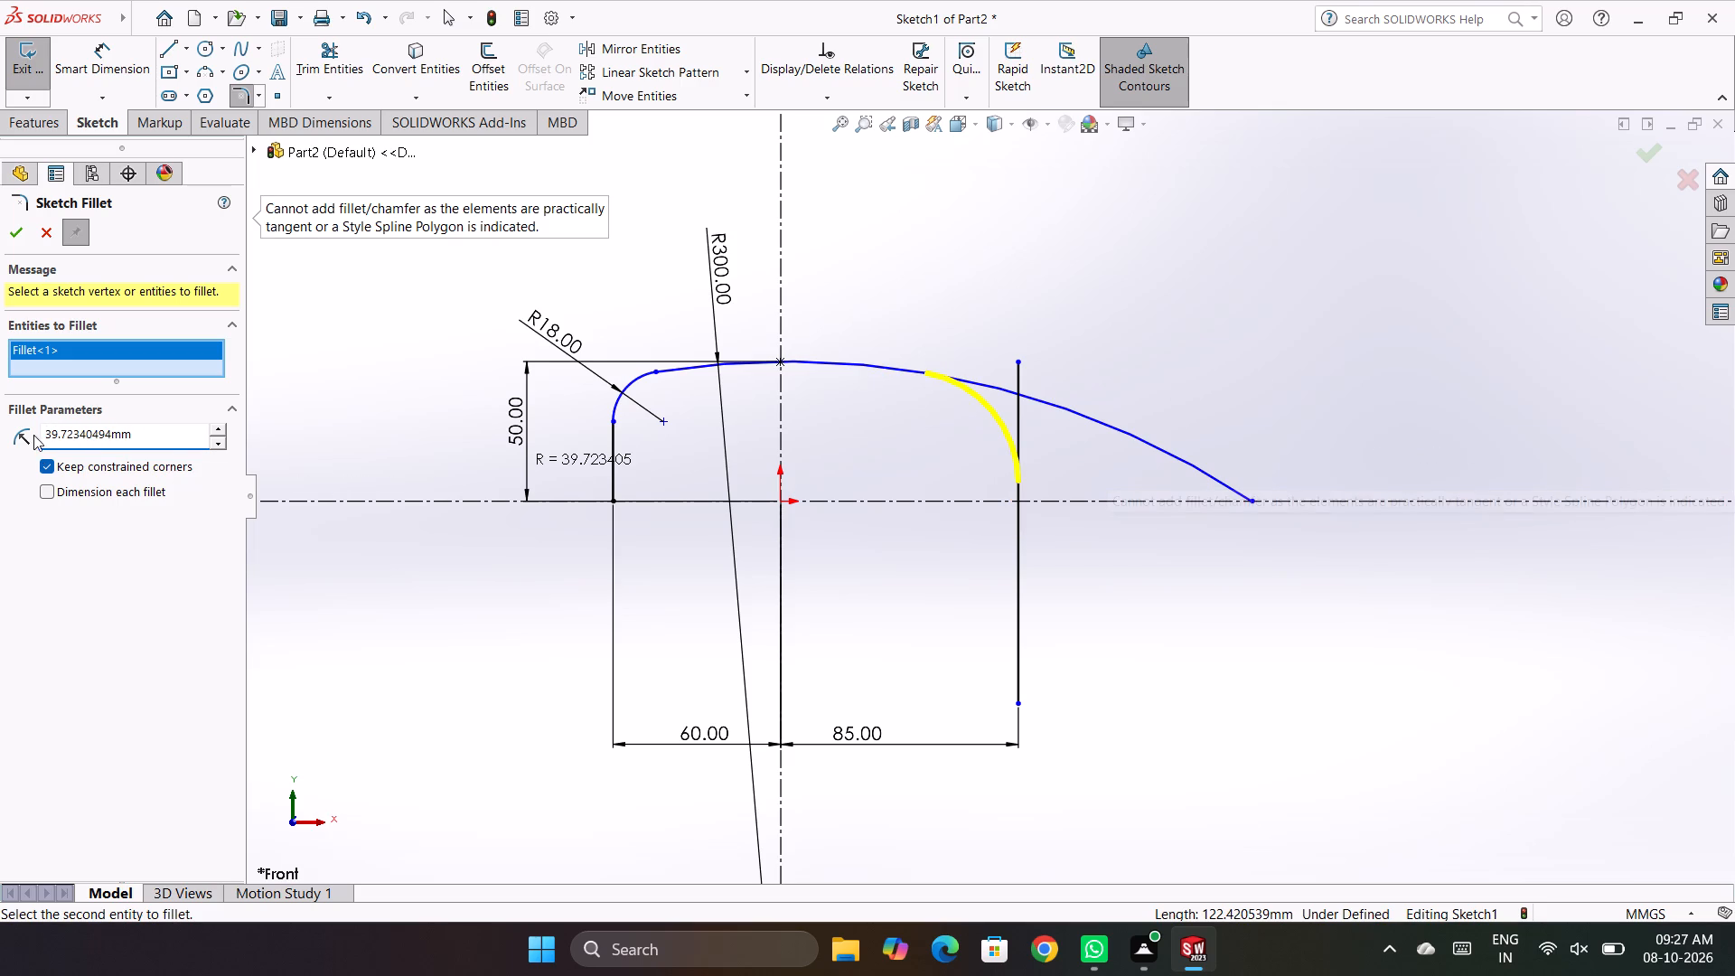
drag(156, 437, 0, 465)
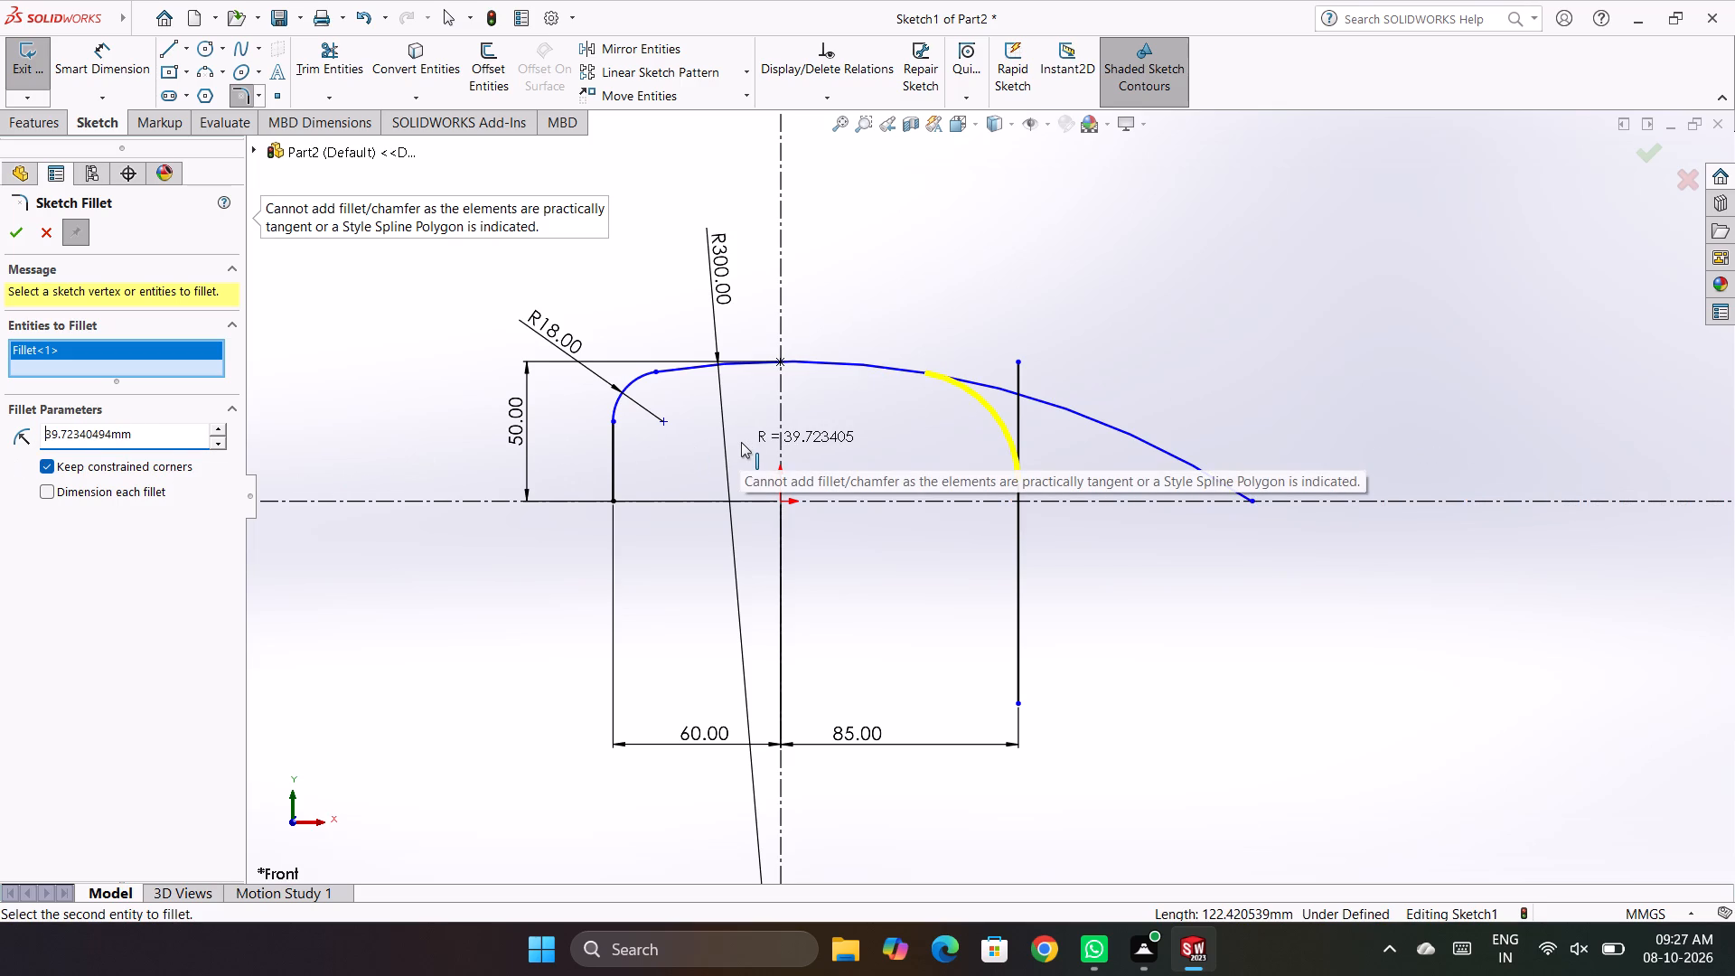
text(24)
key(Return)
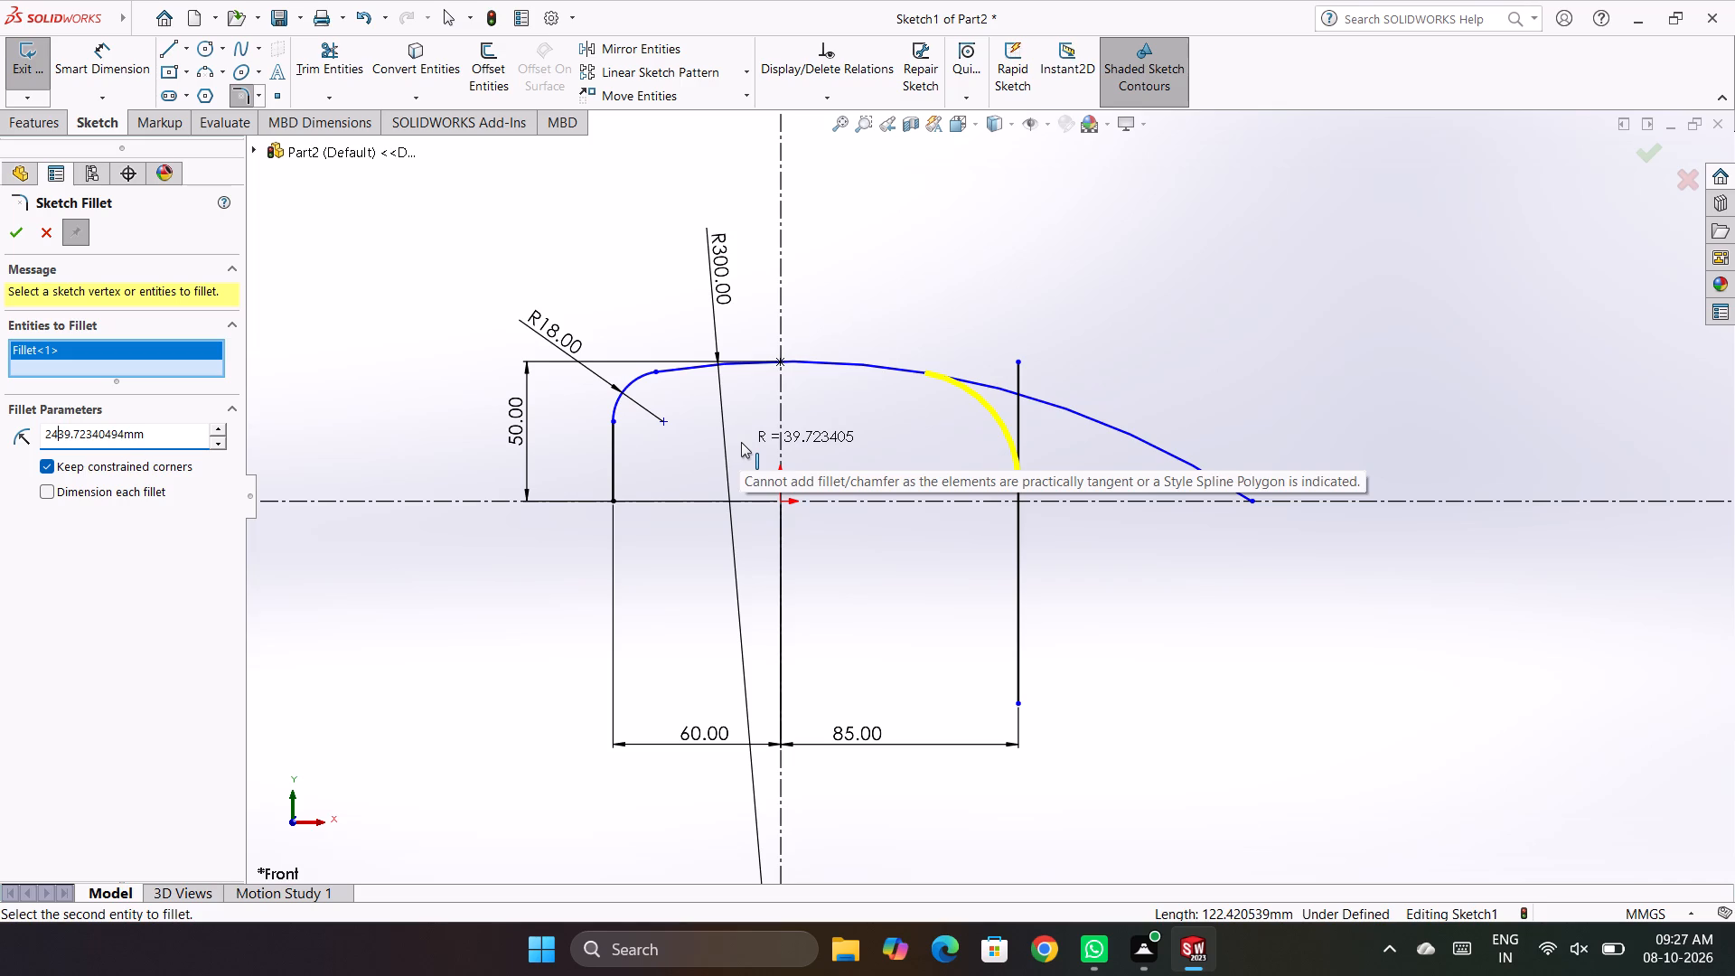
key(ctrl+a)
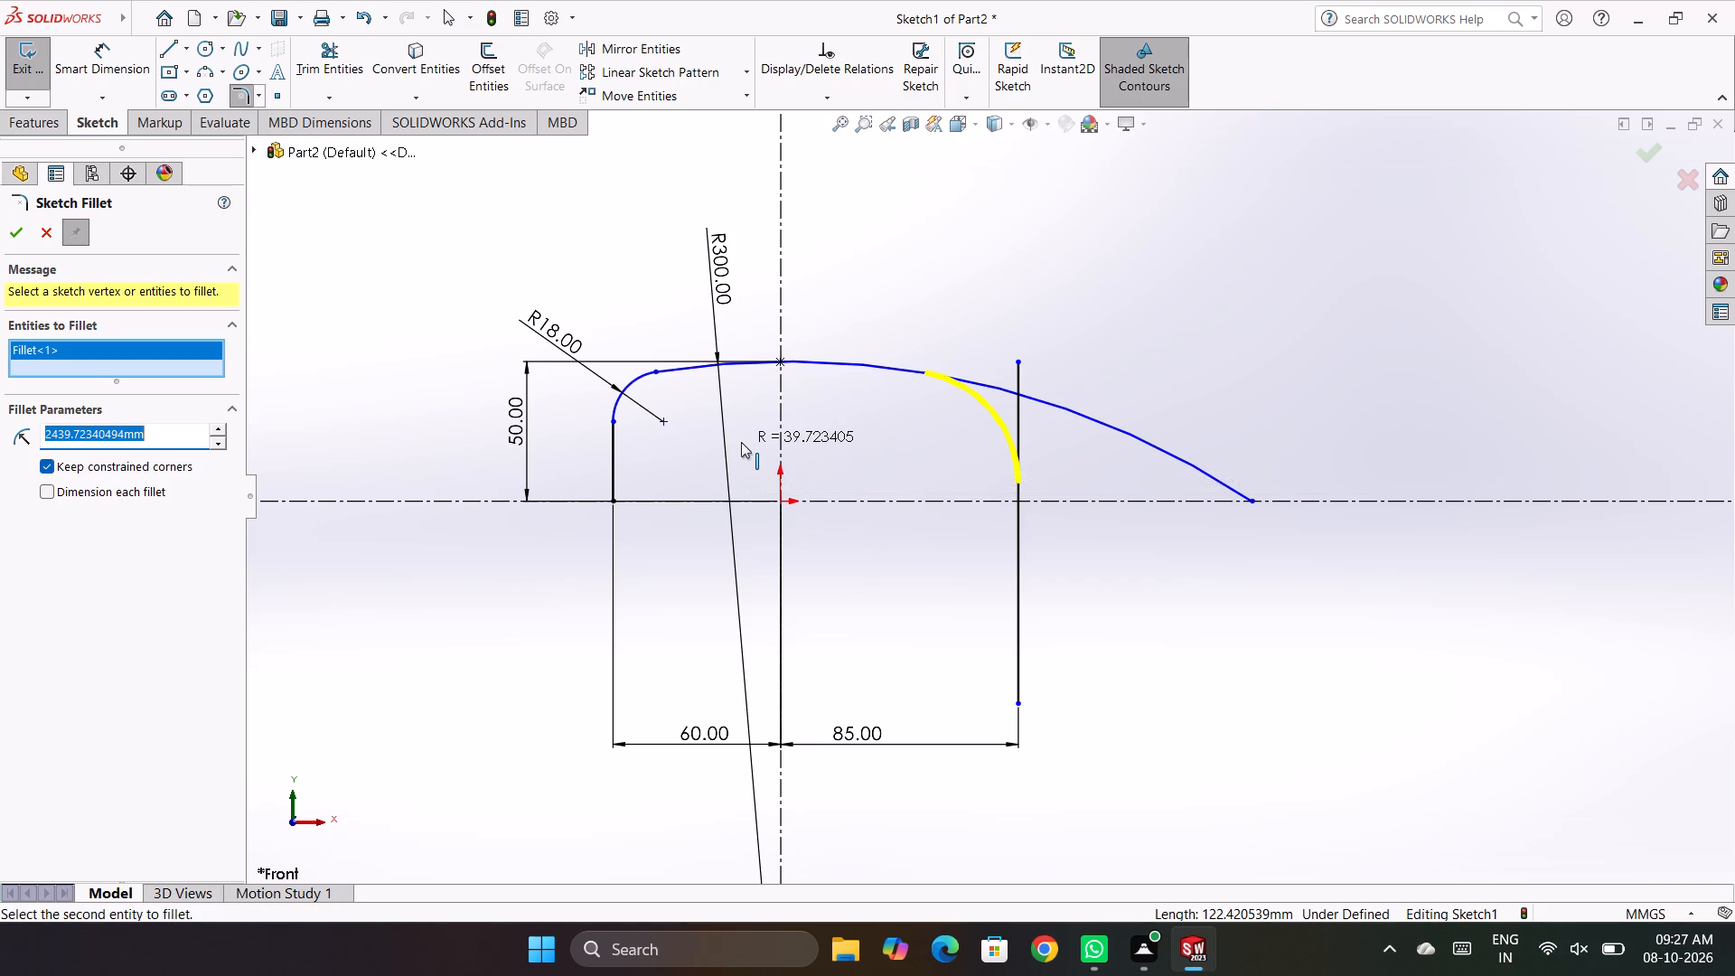
key(BackSpace)
key(BackSpace)
text(24)
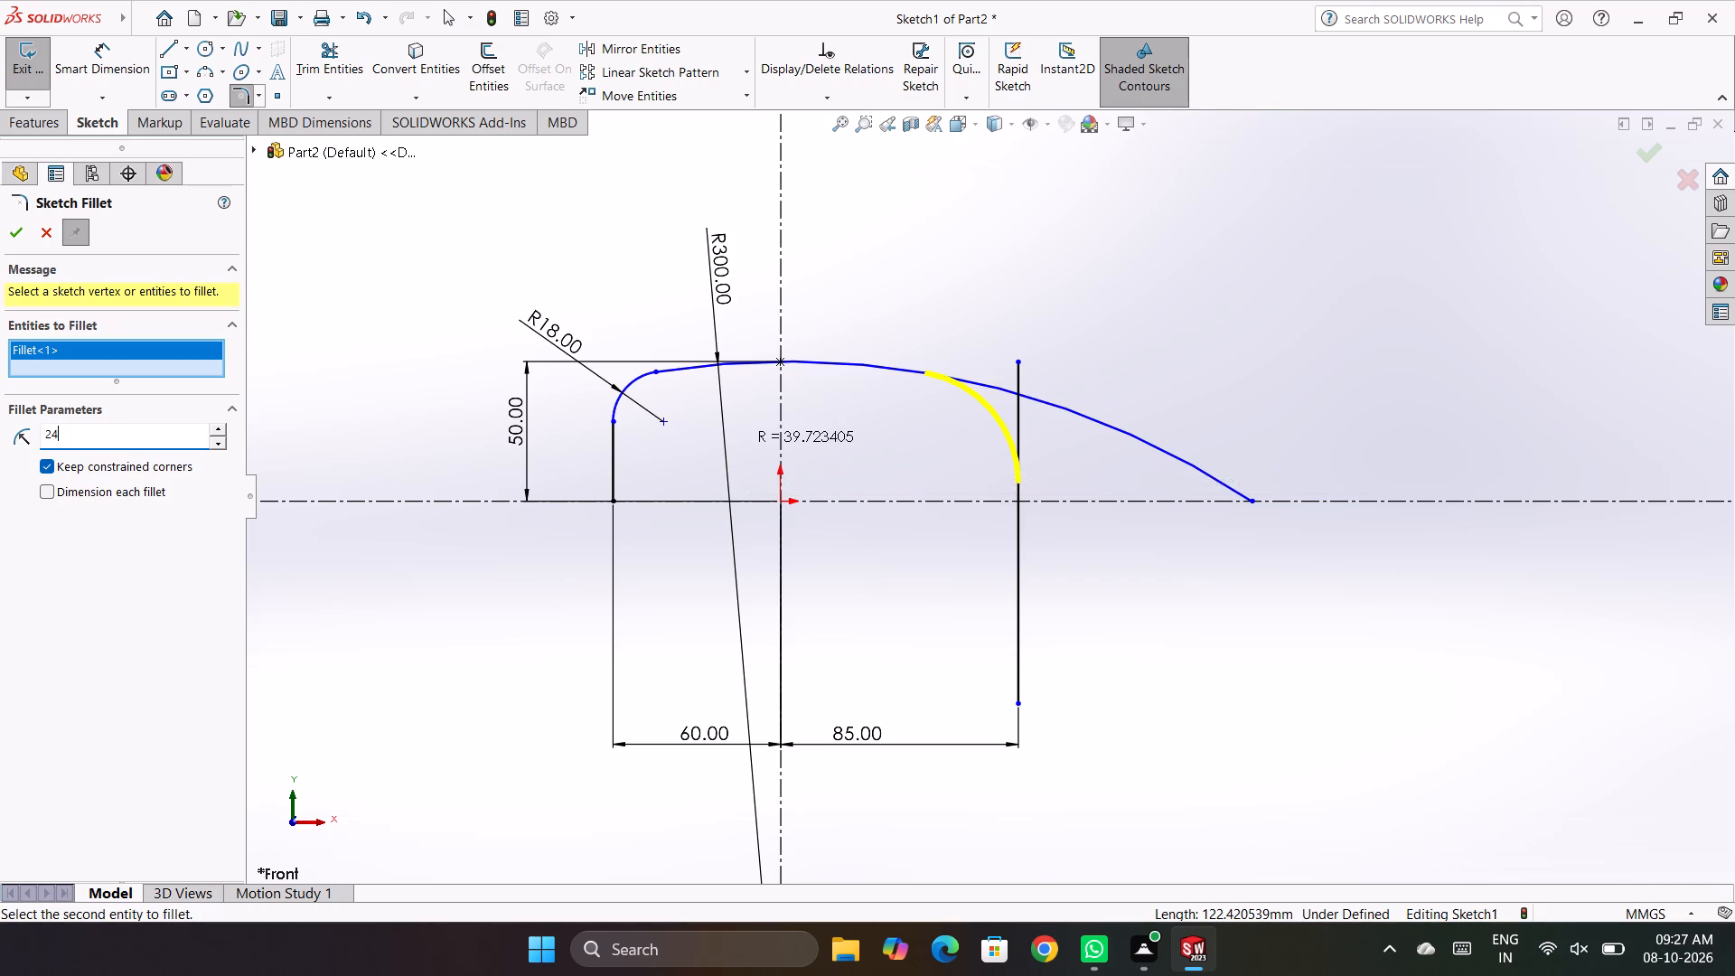
key(Return)
click(16, 231)
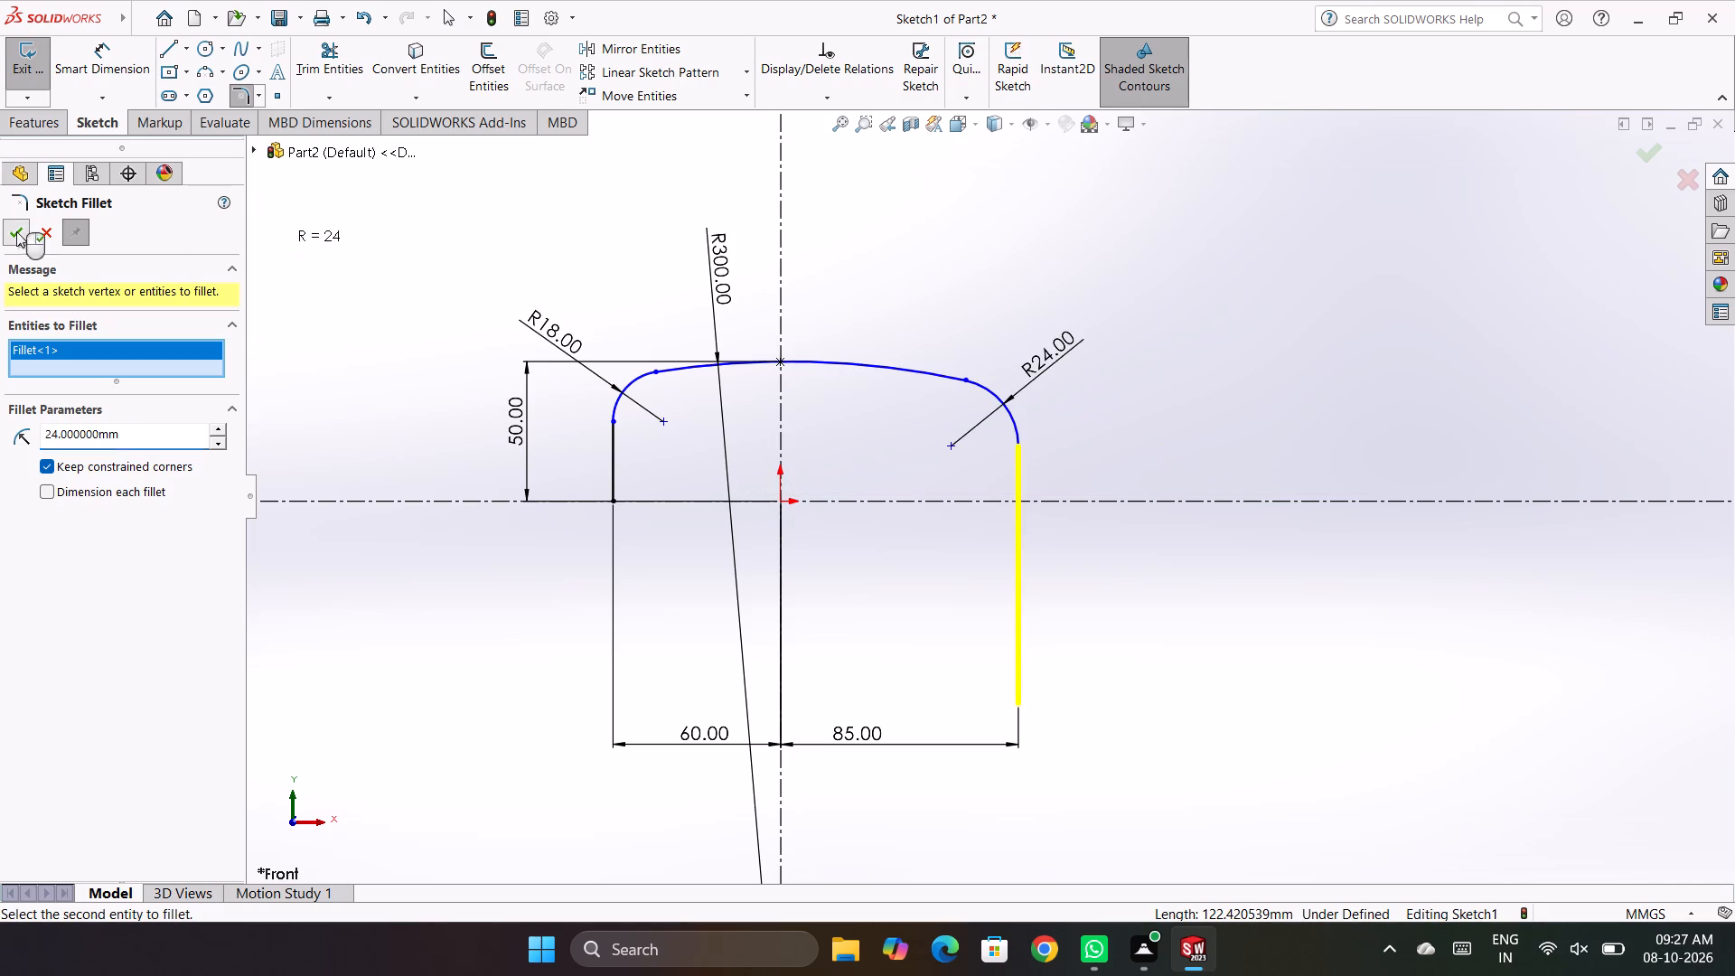
click(1295, 373)
click(1270, 420)
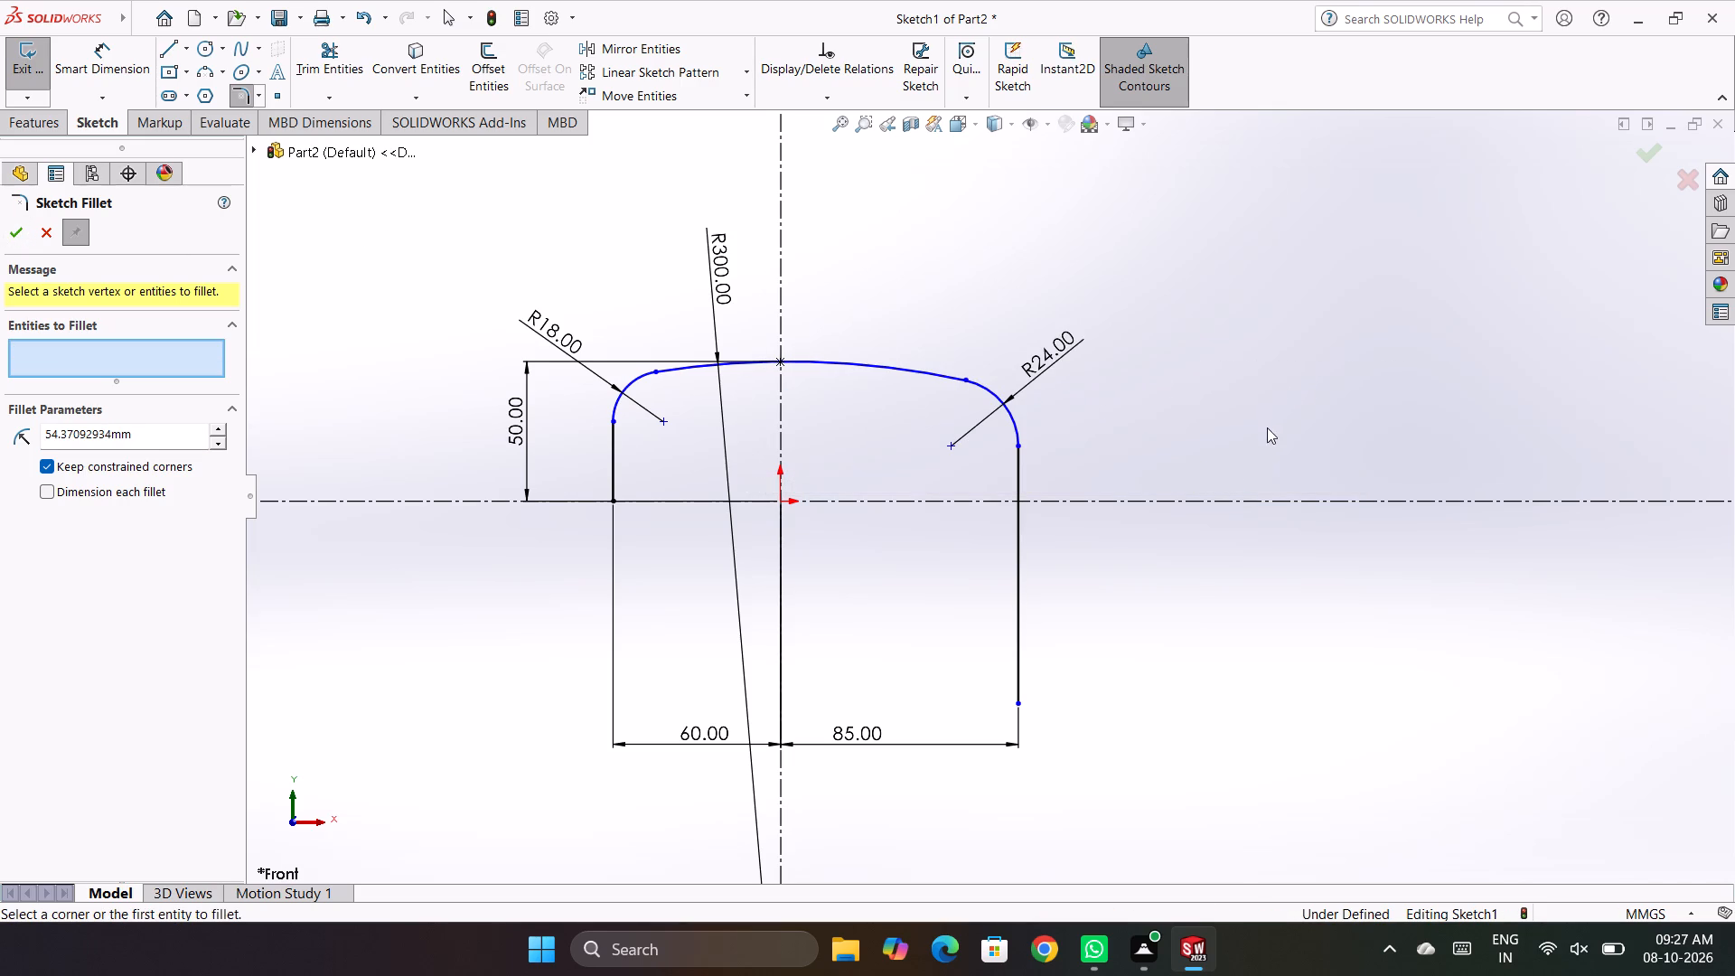
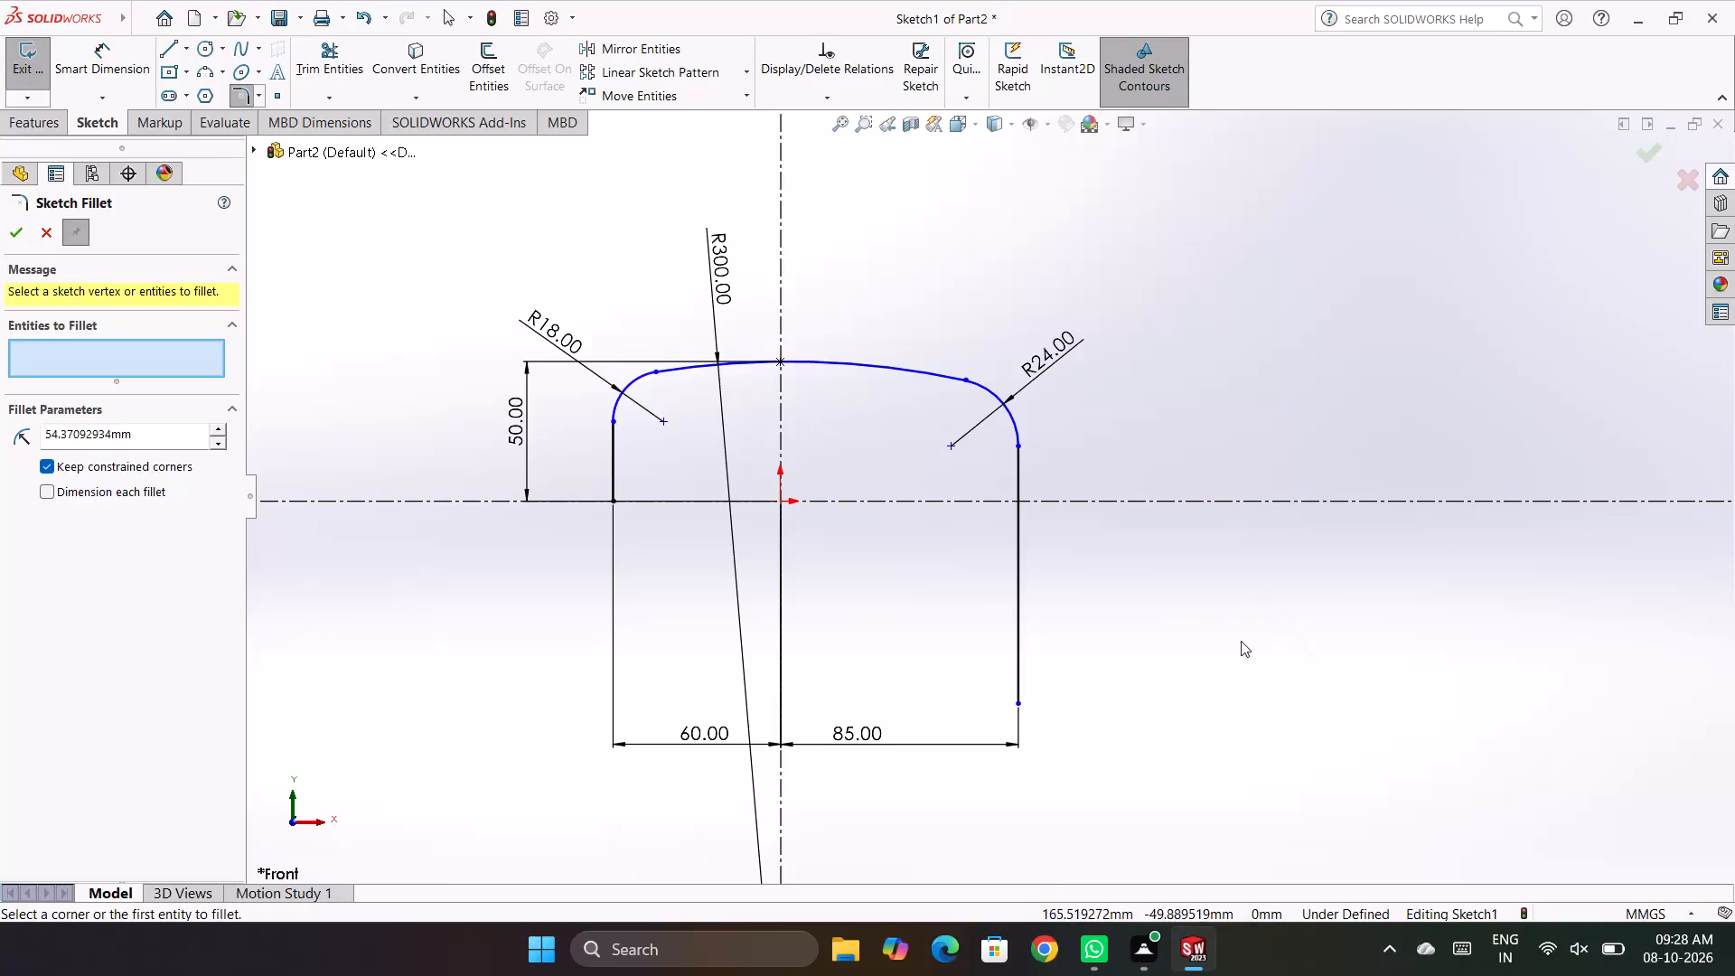
Trim away the part of the 85 mm side's vertical line that extends below the horizontal centerline.
click(45, 237)
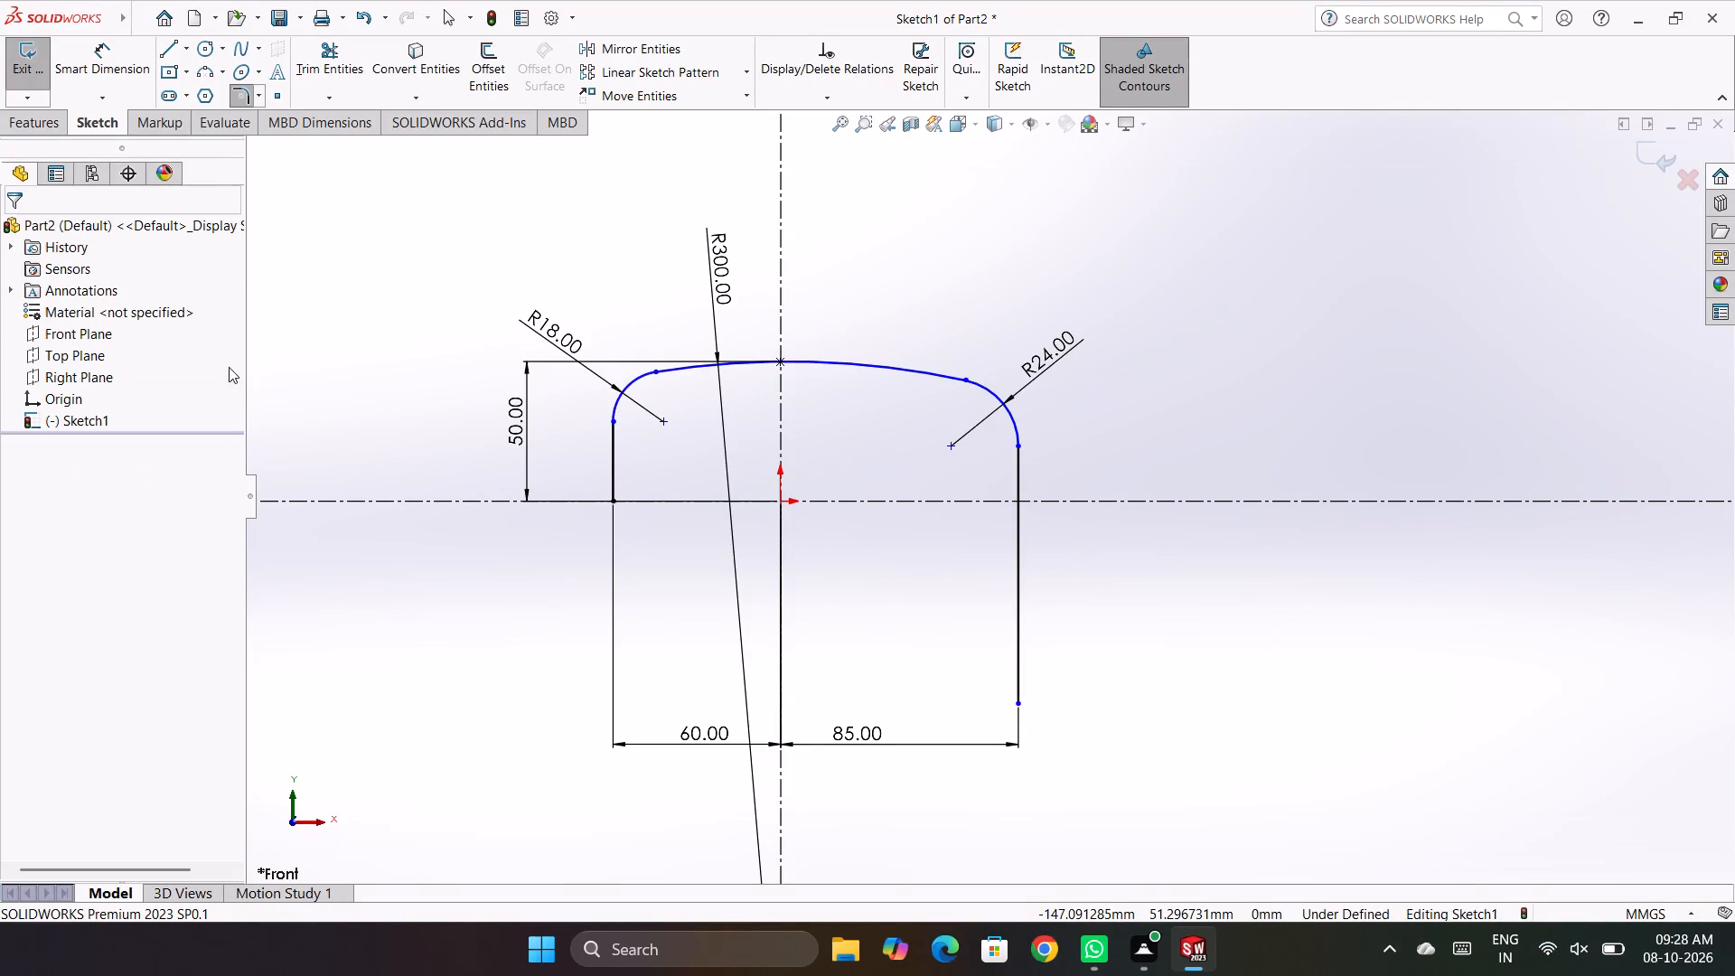
right_drag(1314, 641, 1217, 718)
drag(974, 613, 1064, 634)
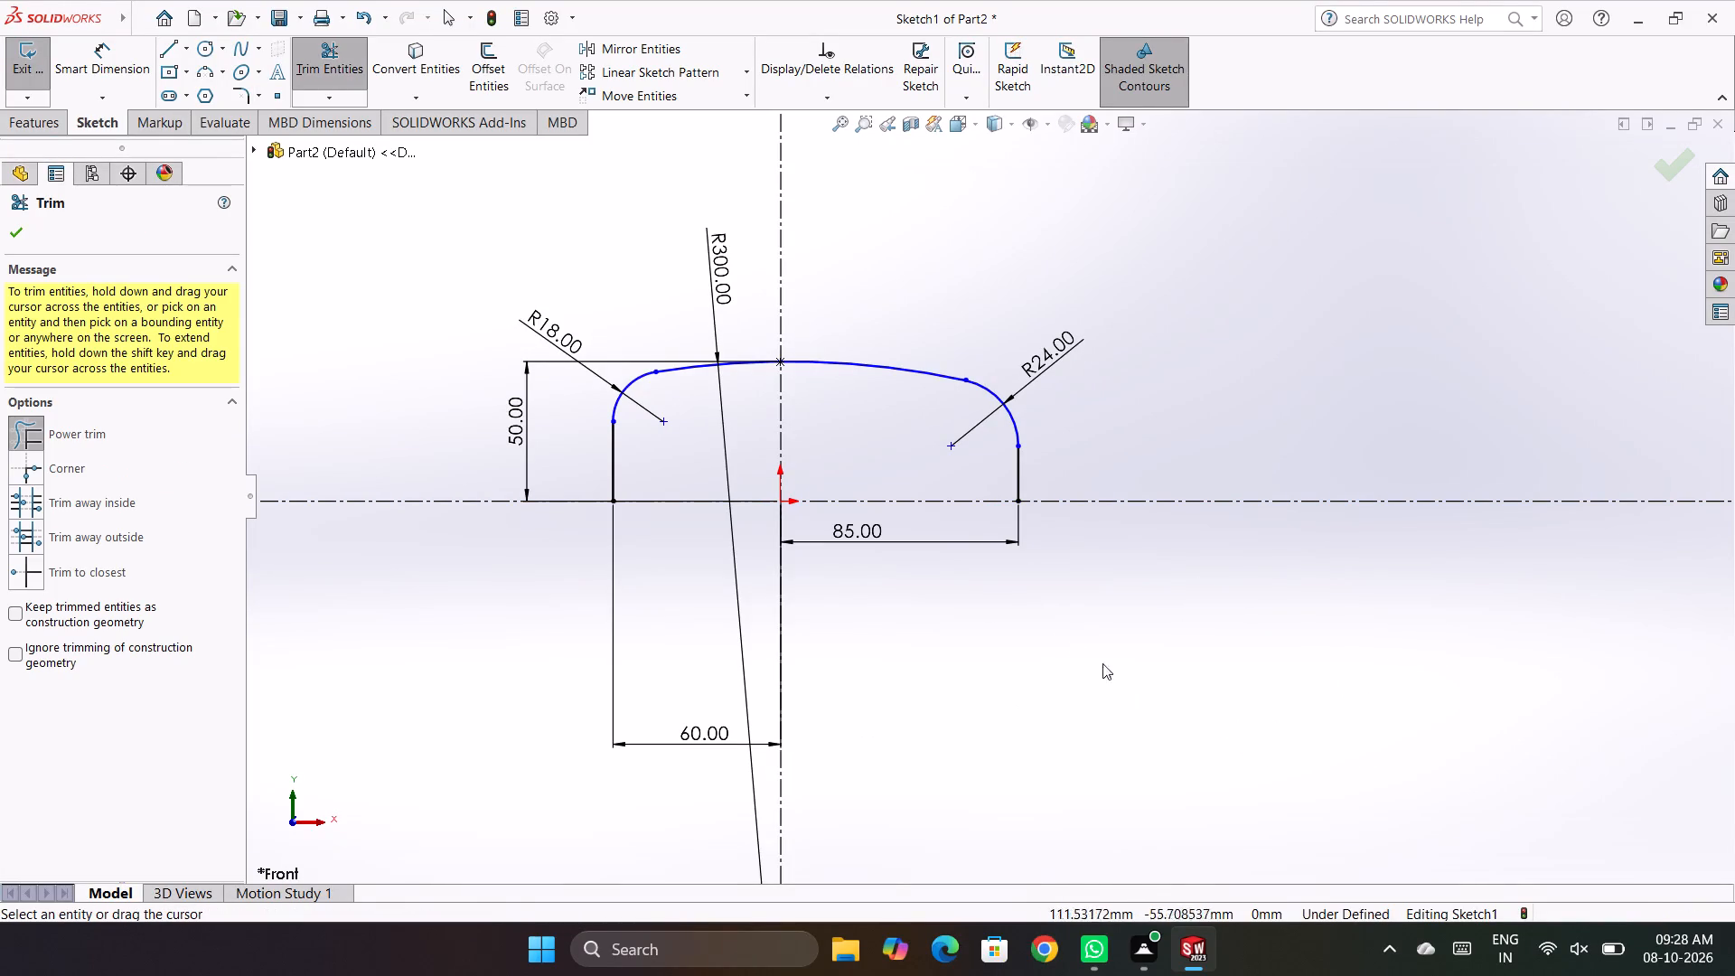
click(1146, 595)
click(856, 525)
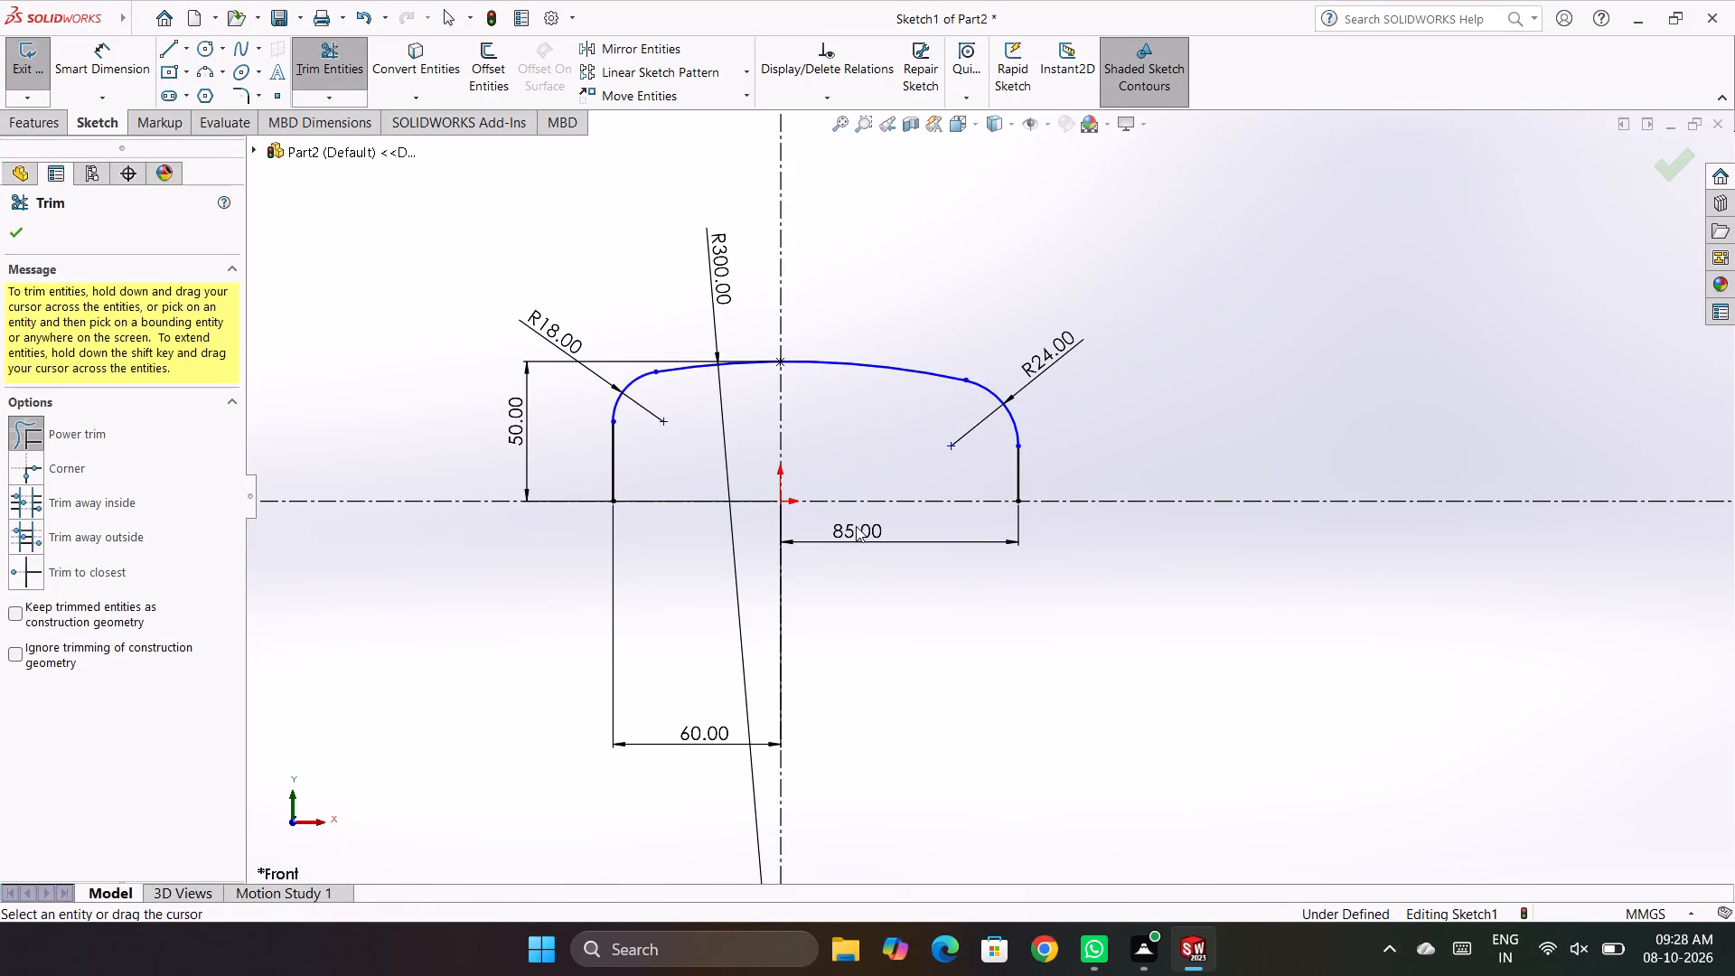
click(14, 236)
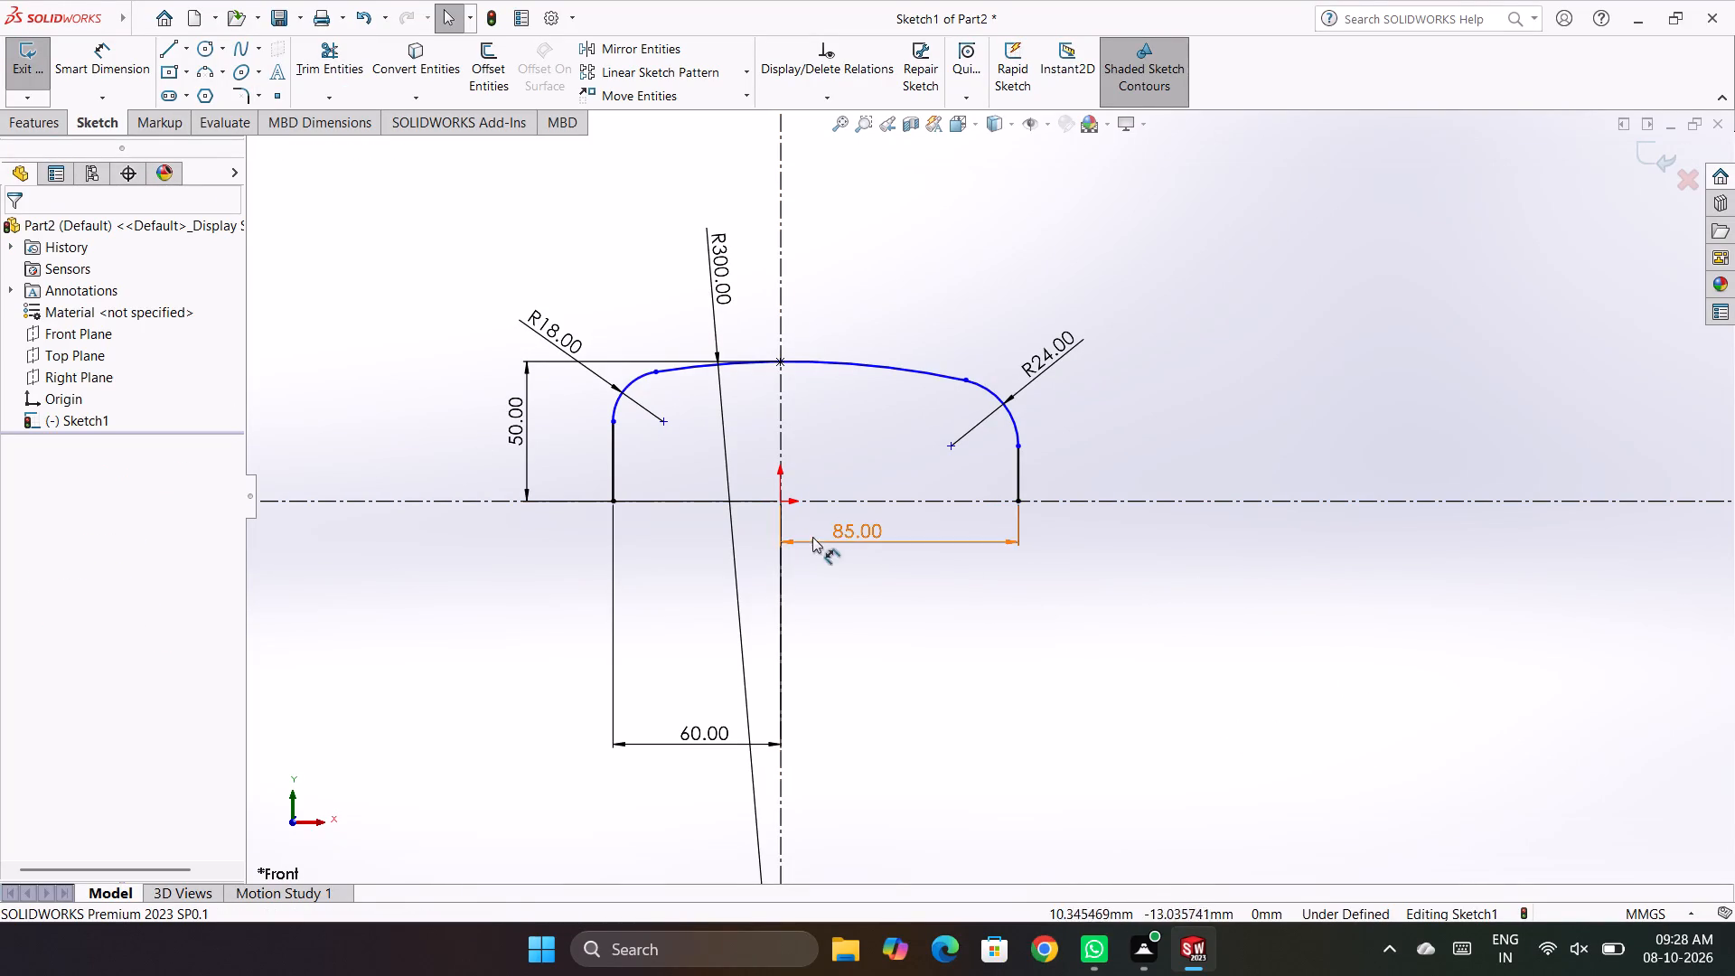
Move the 85 mm dimension down below the profile, in line with the 60 mm dimension.
drag(820, 530, 826, 580)
drag(869, 539, 861, 731)
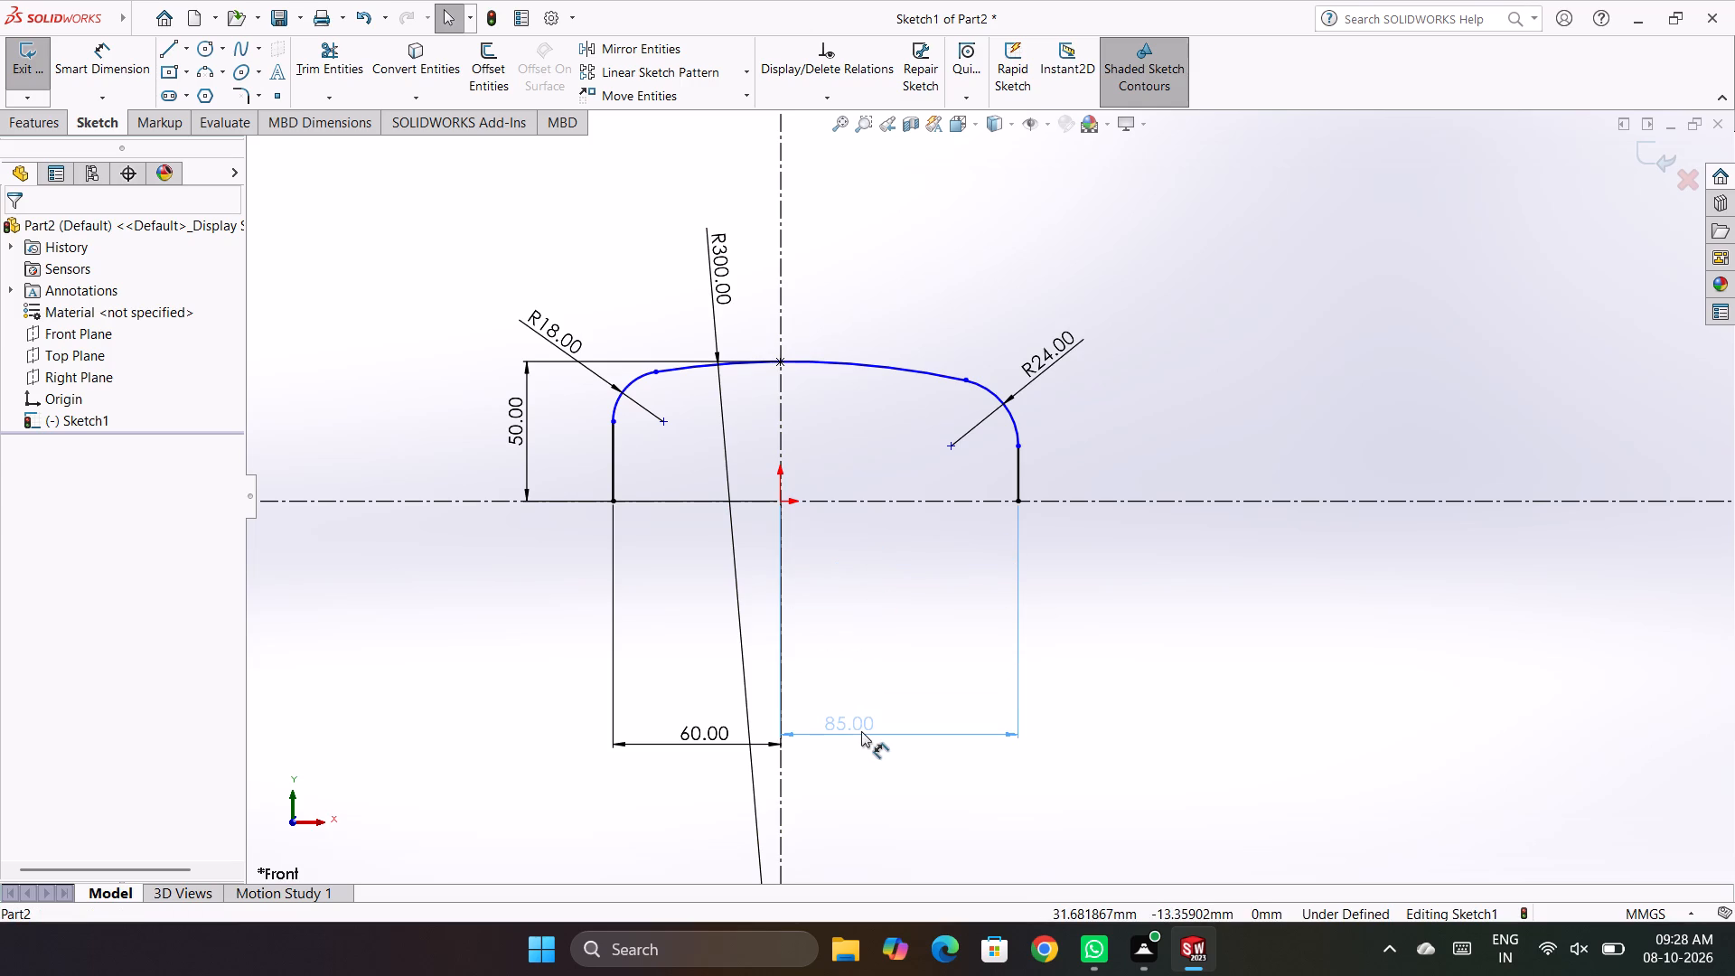
drag(861, 731, 869, 740)
click(1165, 647)
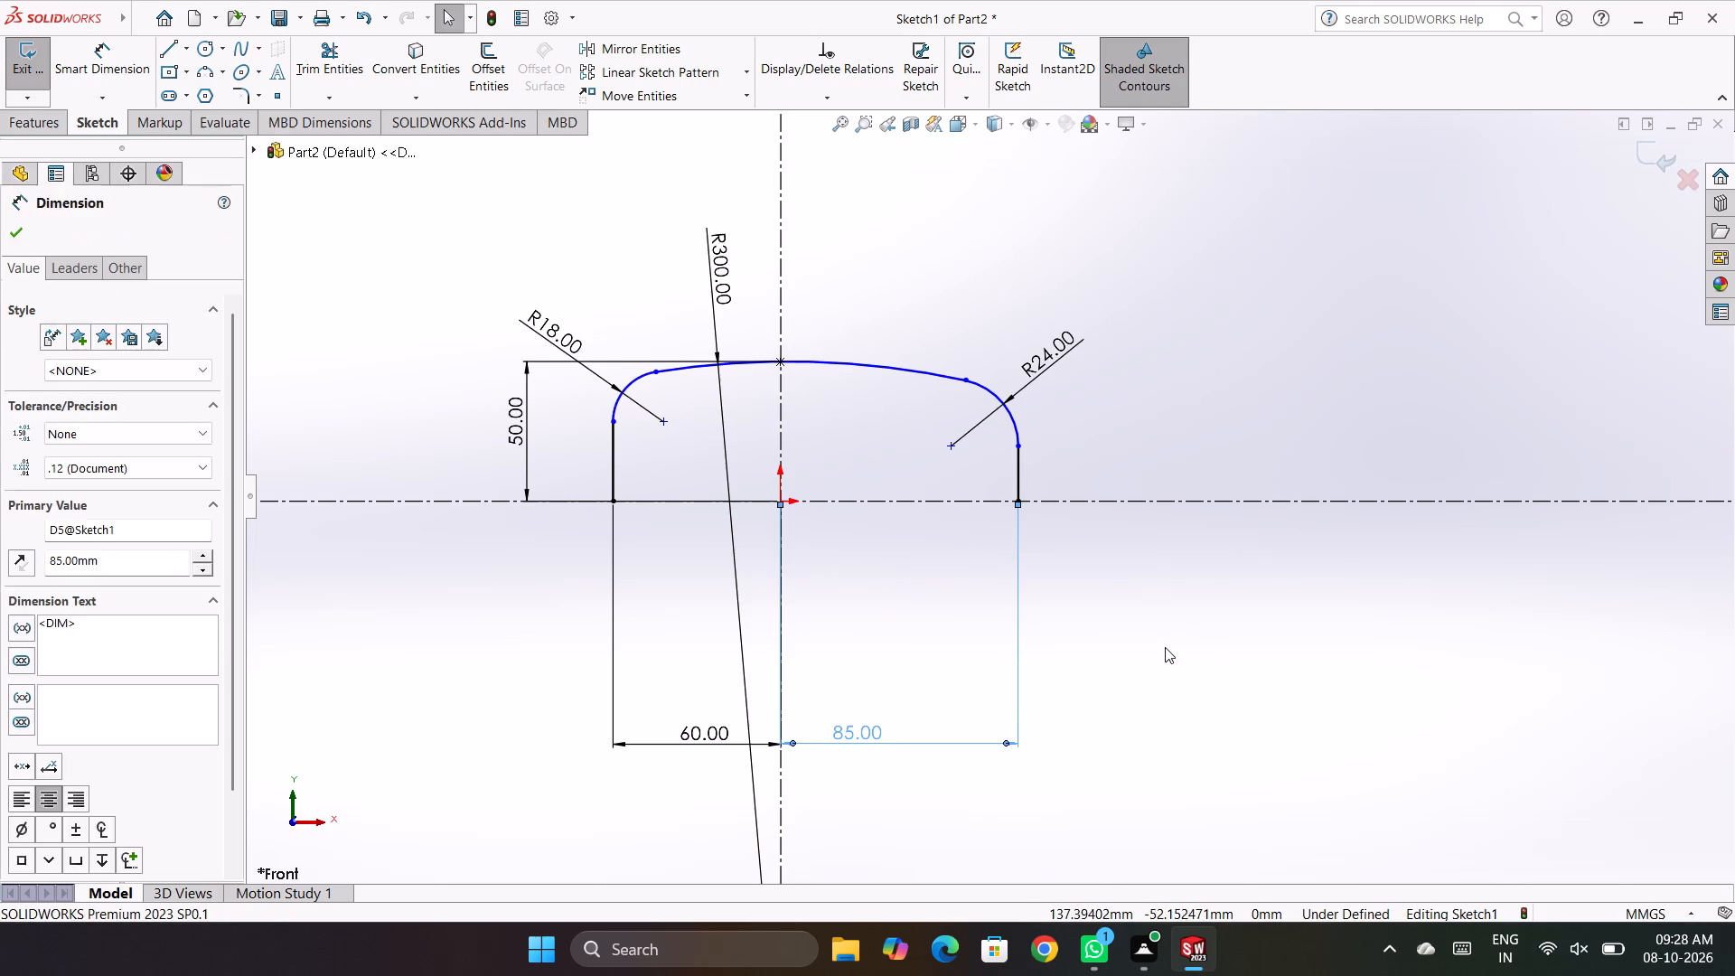
click(1165, 644)
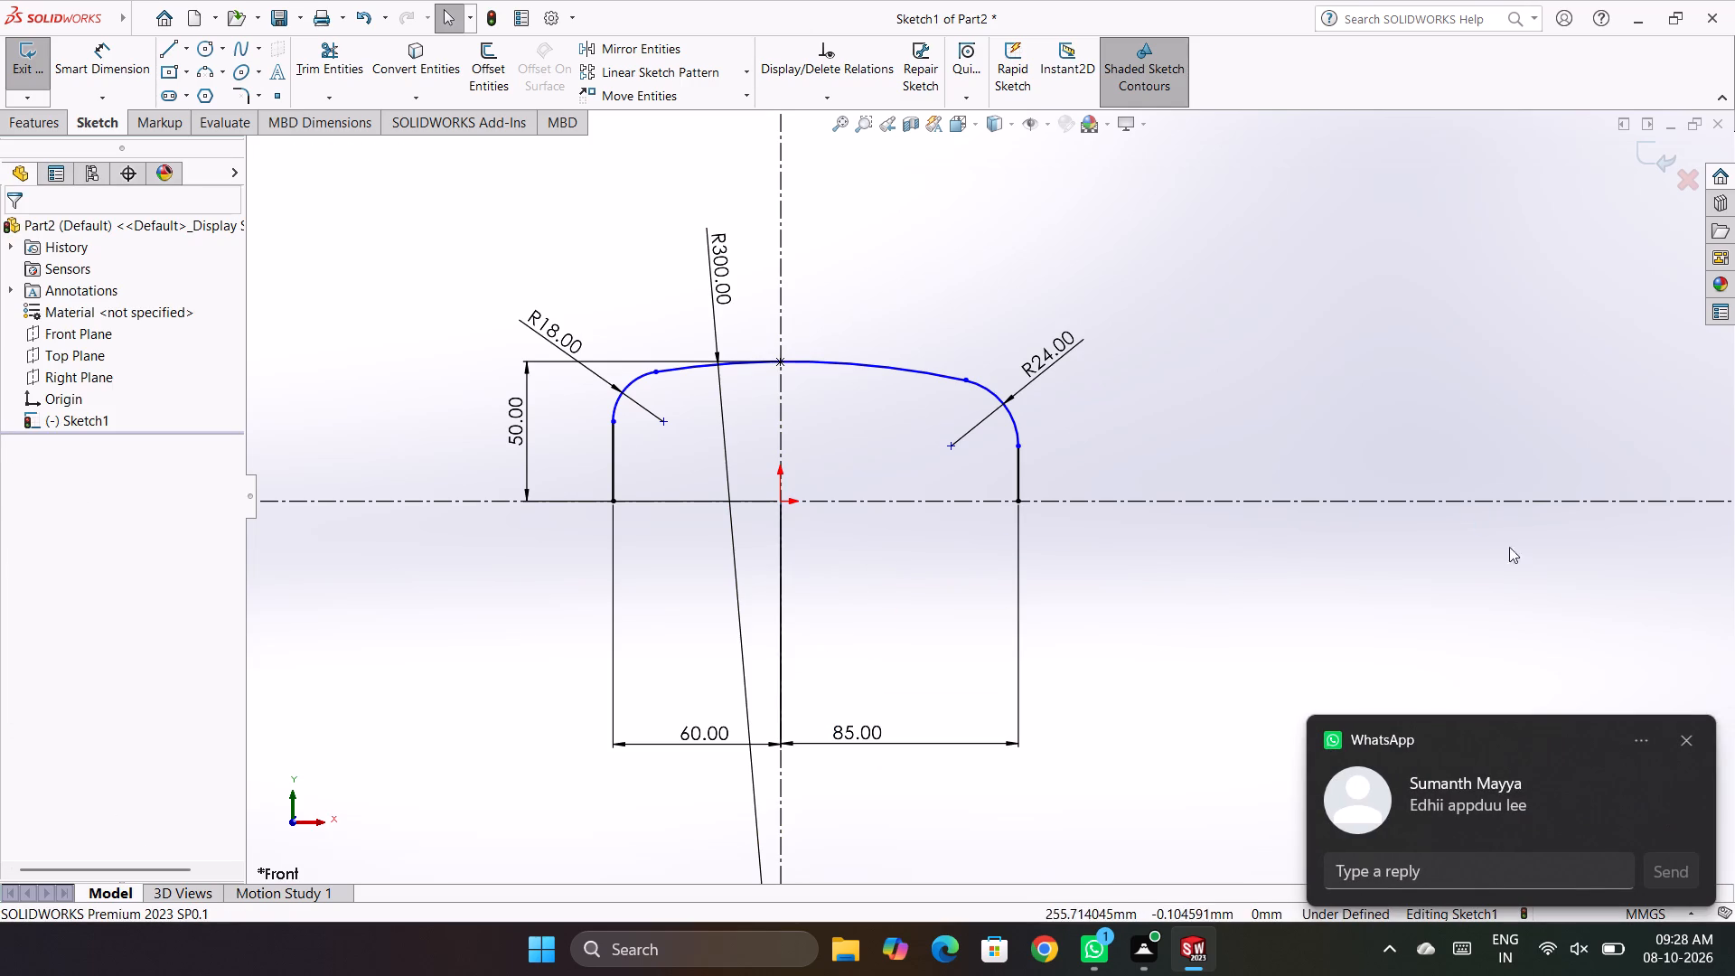
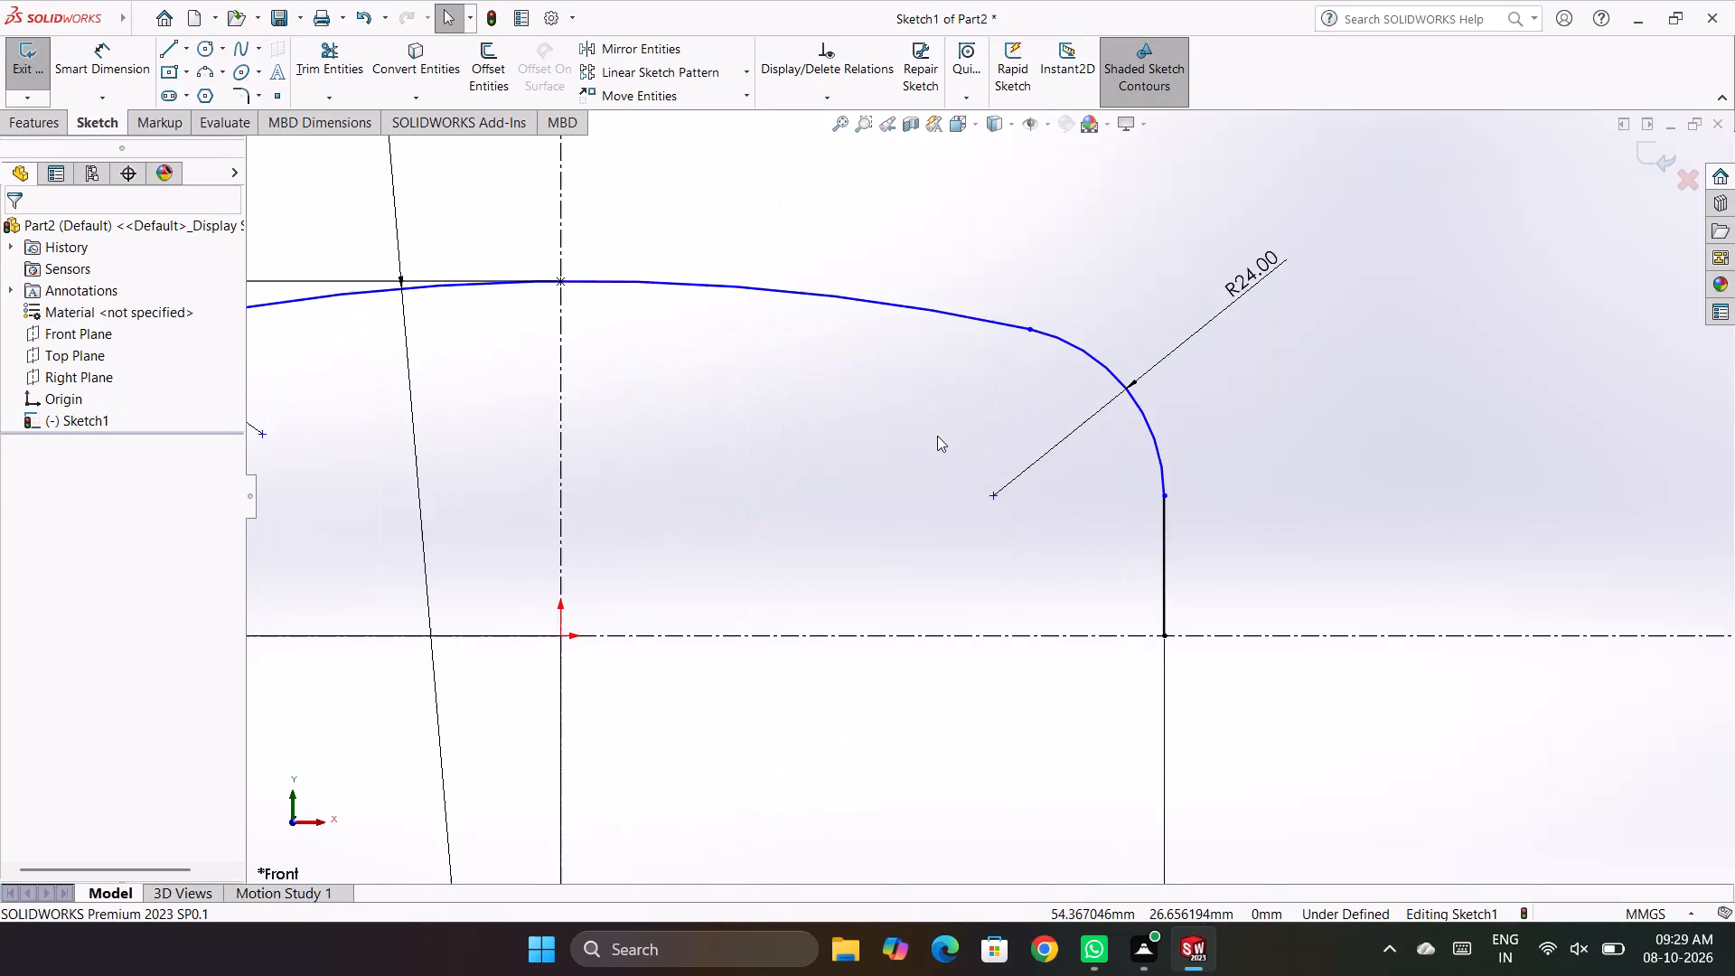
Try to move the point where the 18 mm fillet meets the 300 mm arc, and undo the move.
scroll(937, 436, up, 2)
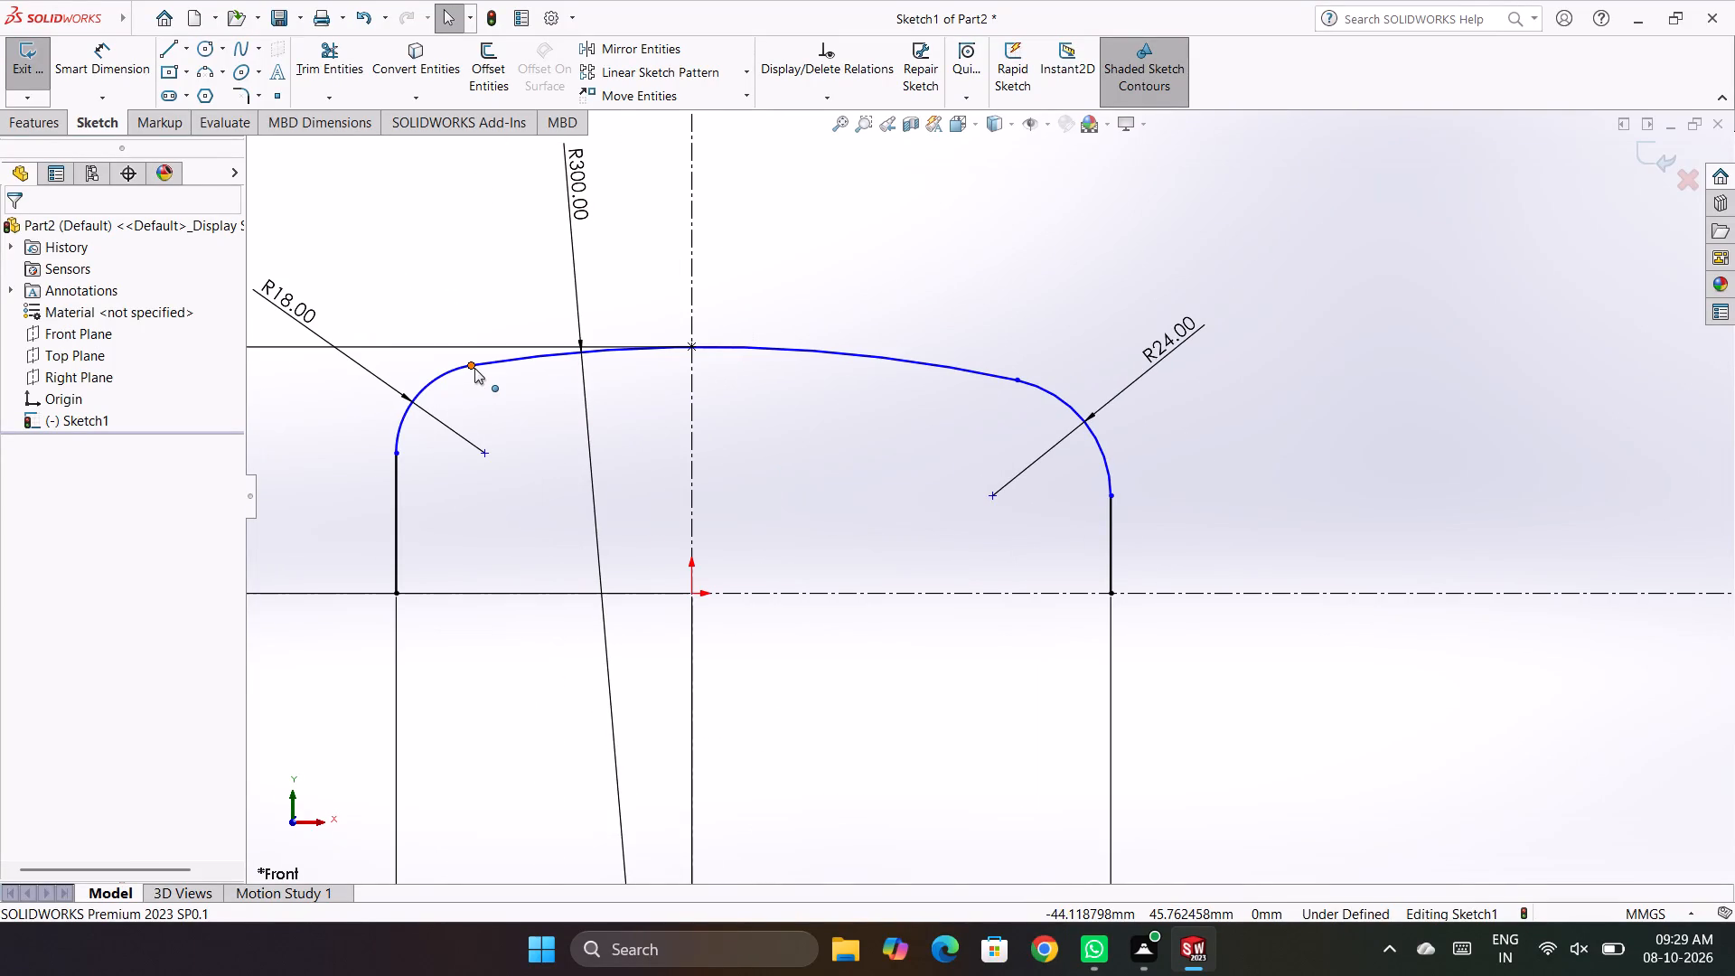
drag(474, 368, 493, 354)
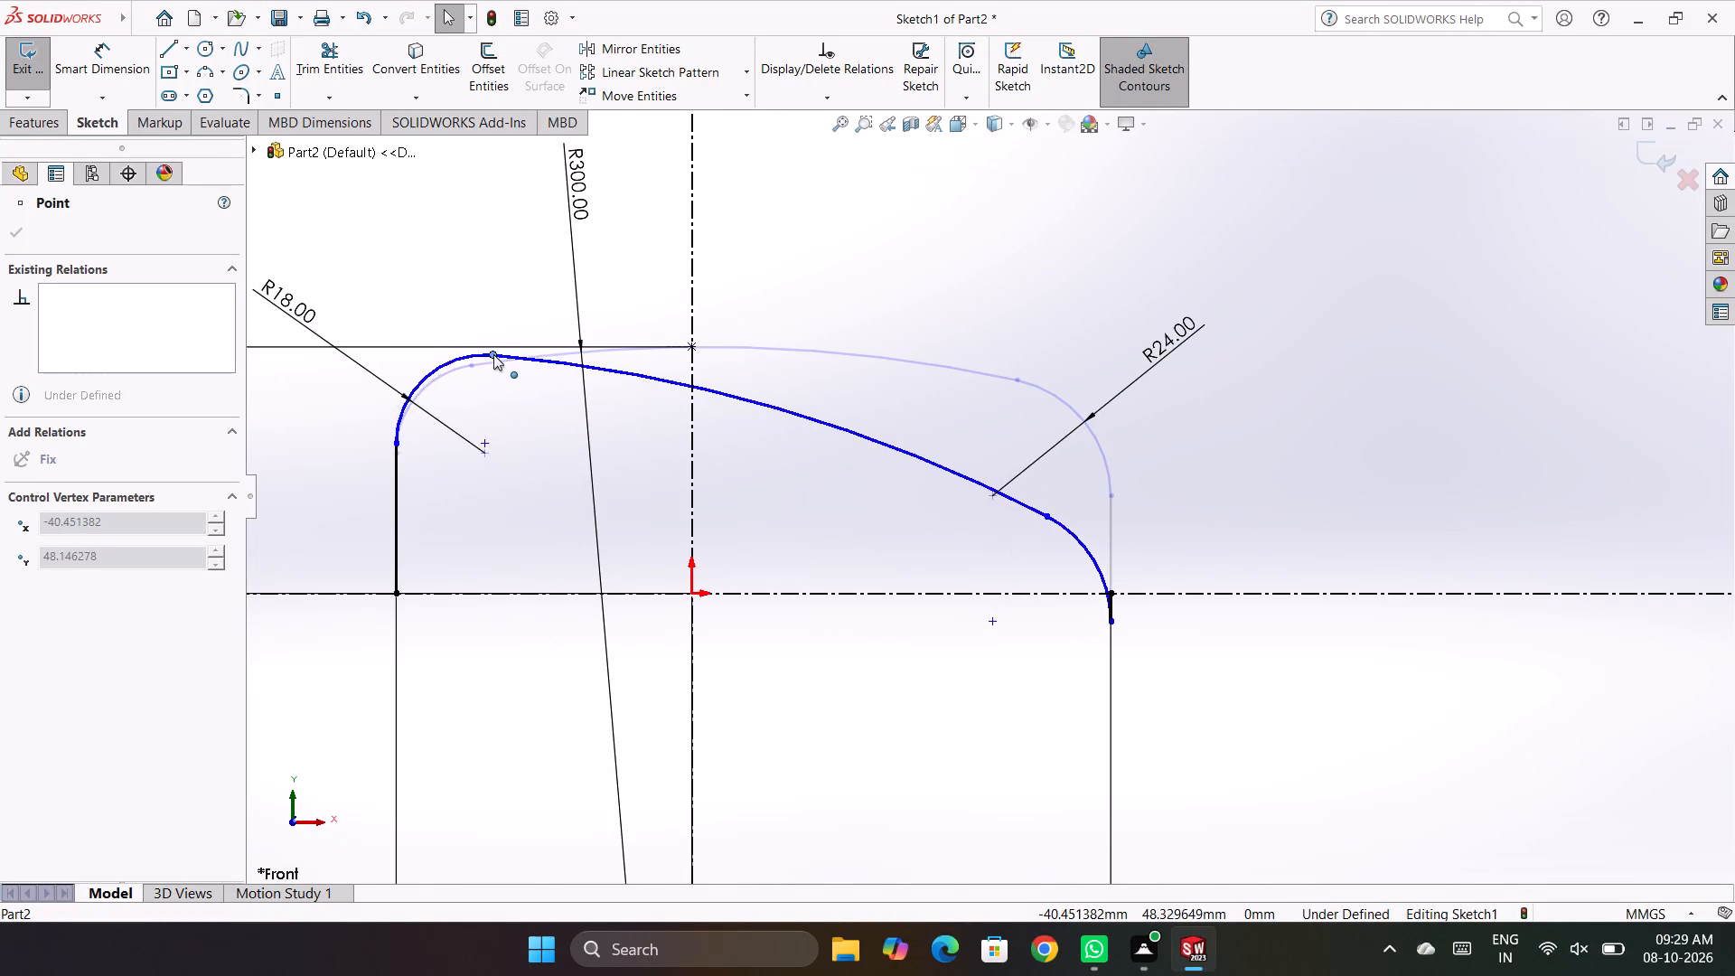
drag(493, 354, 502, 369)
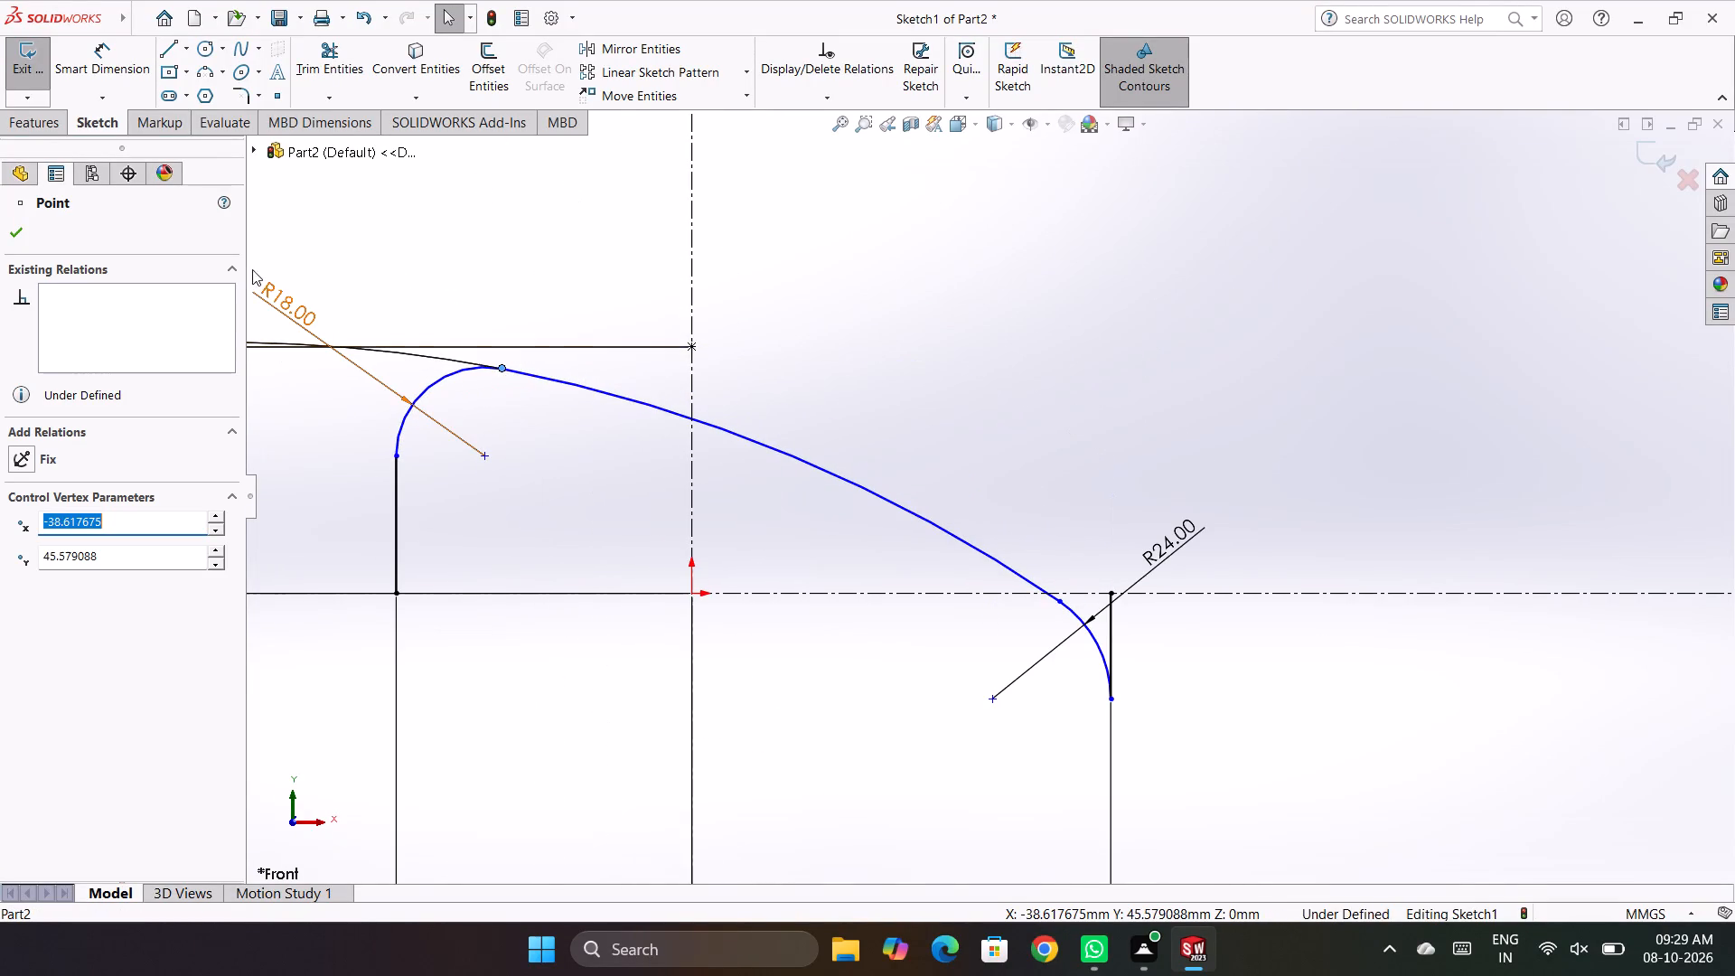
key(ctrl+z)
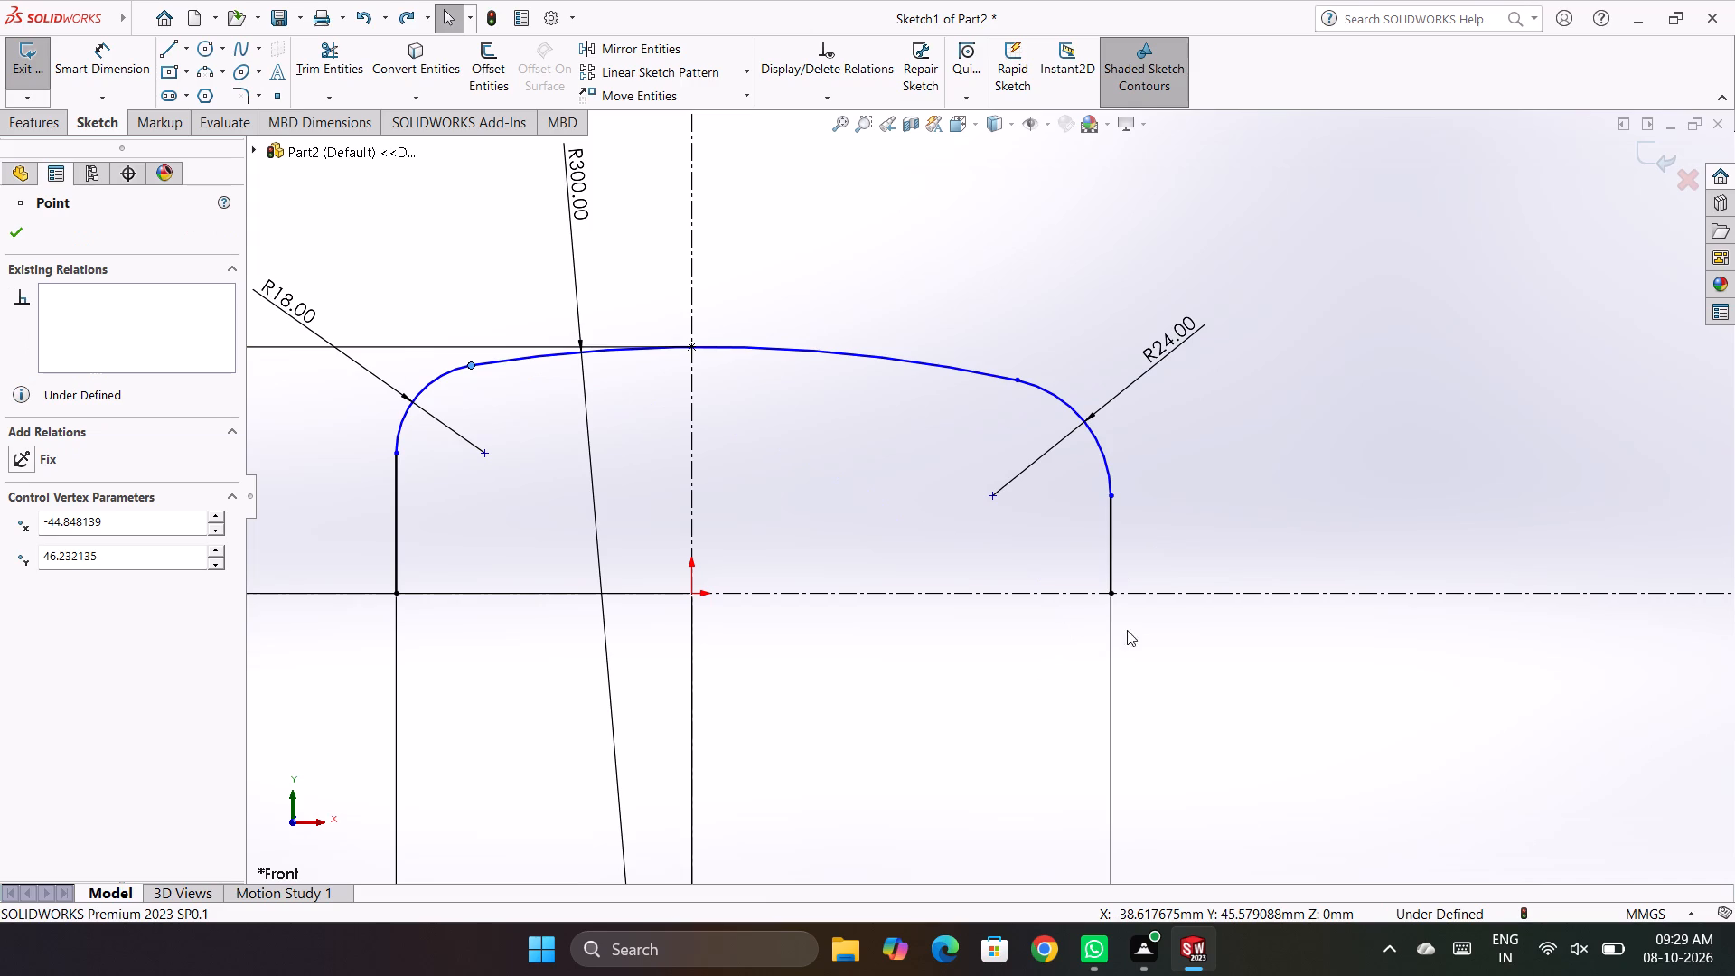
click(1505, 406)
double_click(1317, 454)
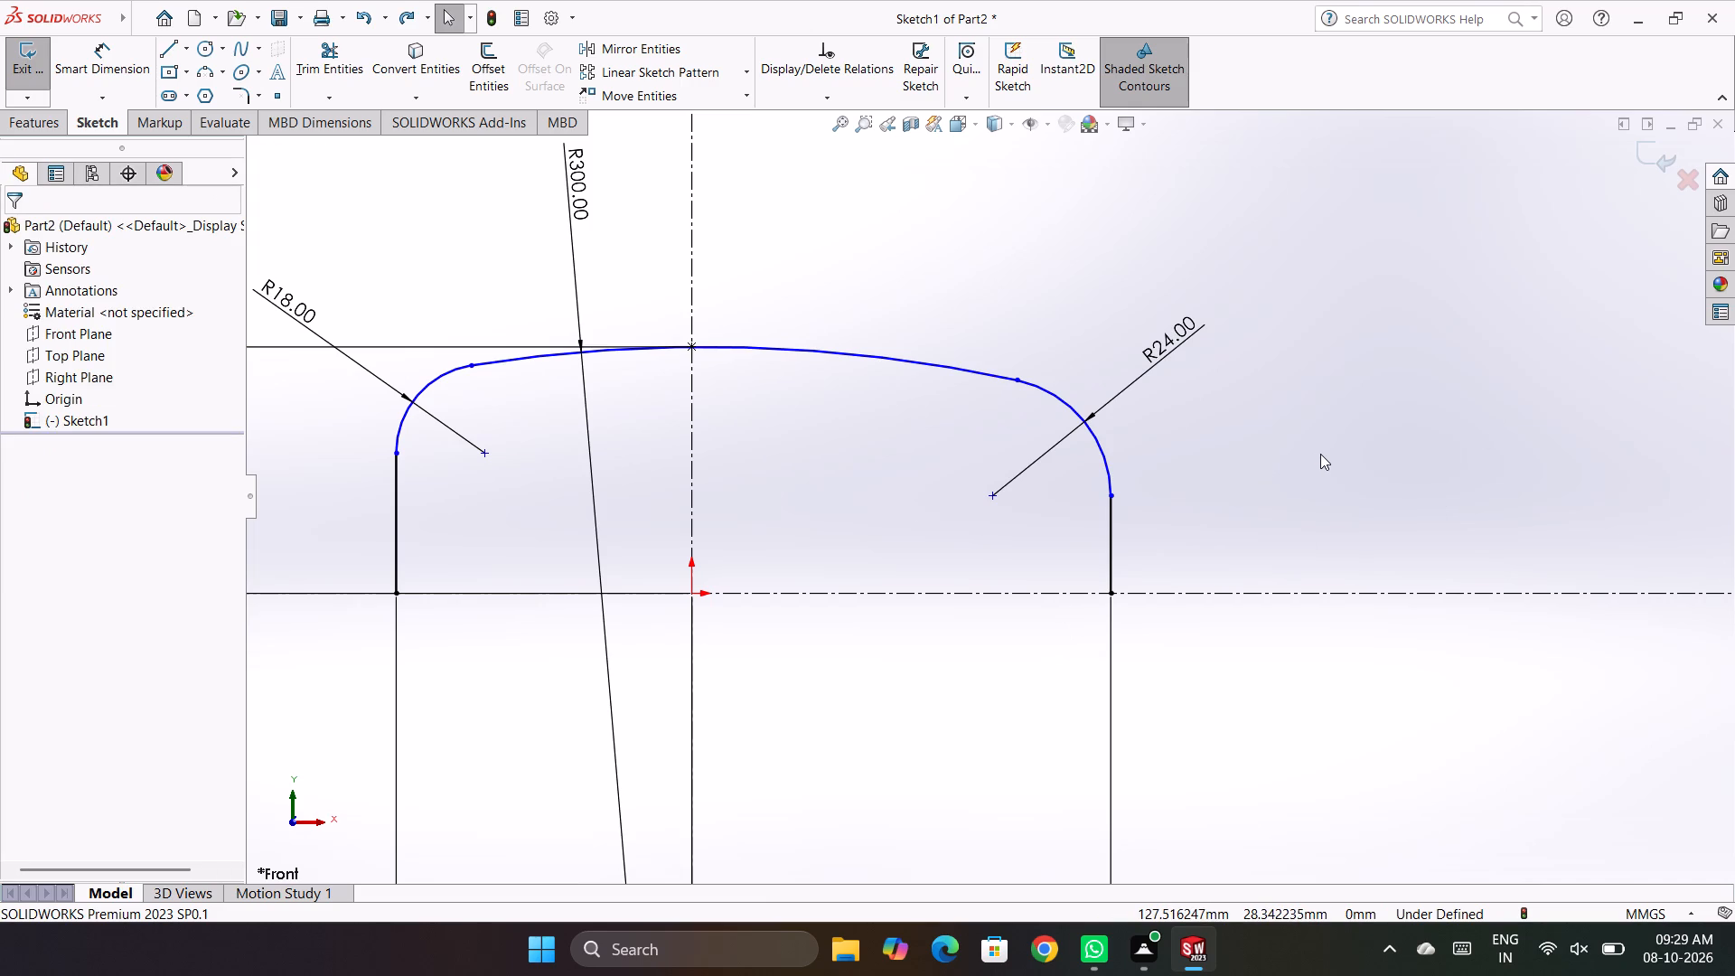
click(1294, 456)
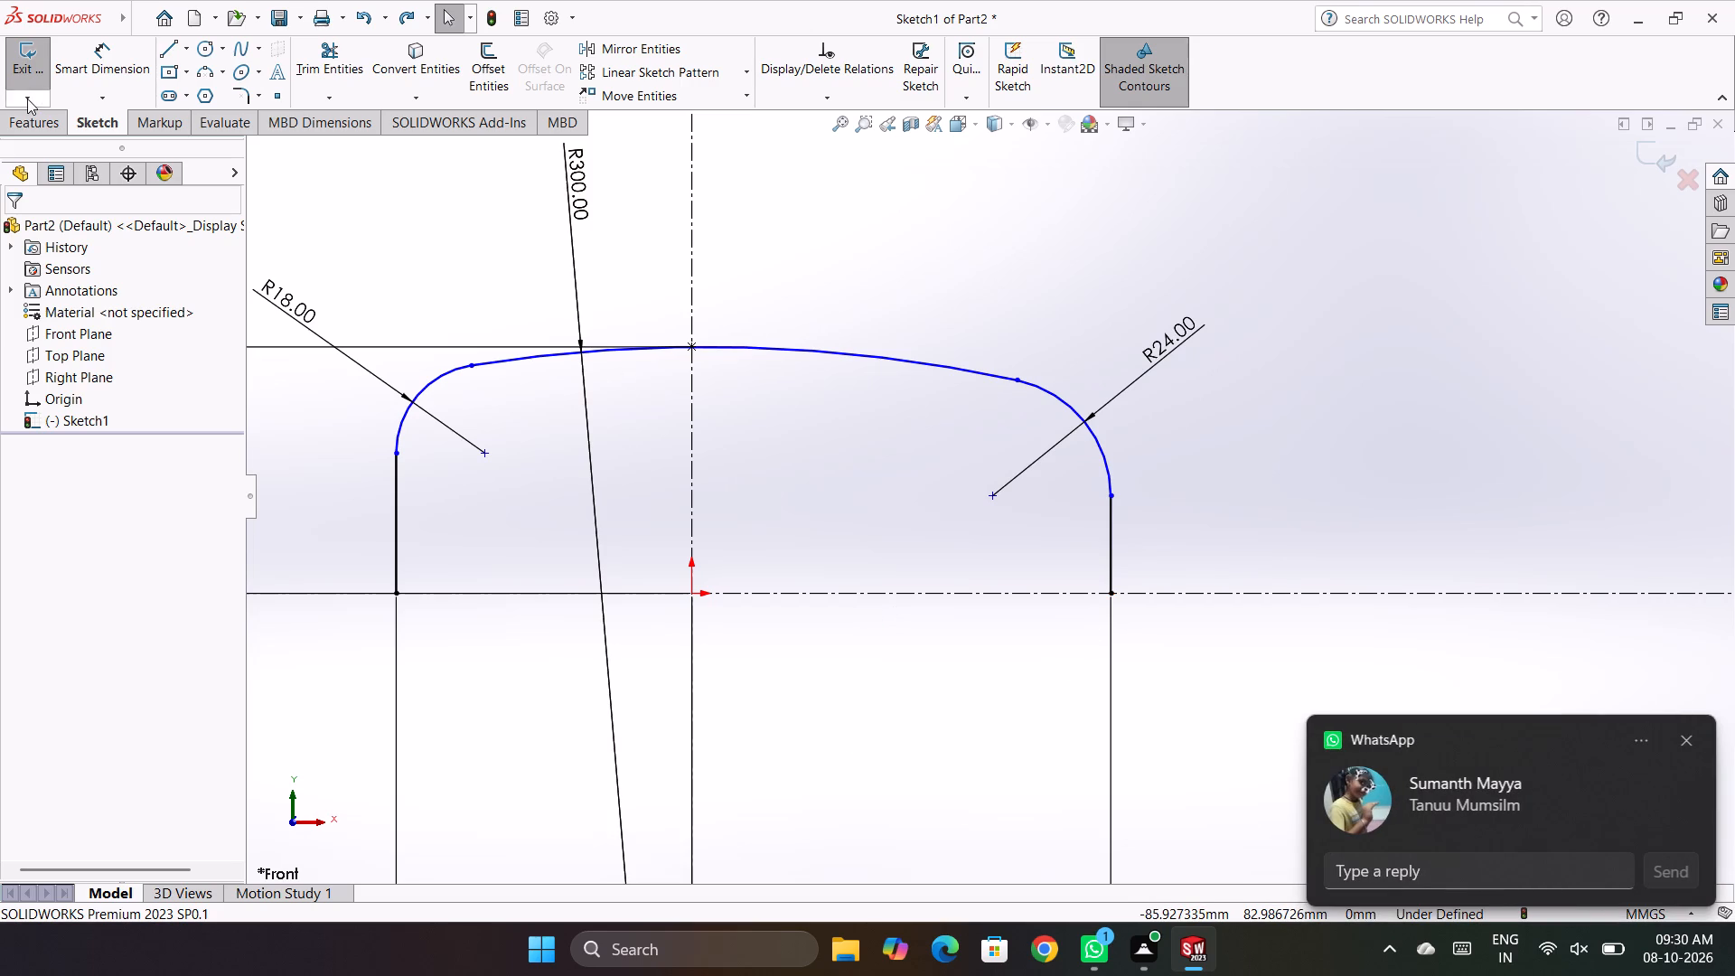
Sketch a three-point arc of about 28.26 mm radius, bulging outward from the 24 mm fillet's lower end to the horizontal centerline.
click(204, 69)
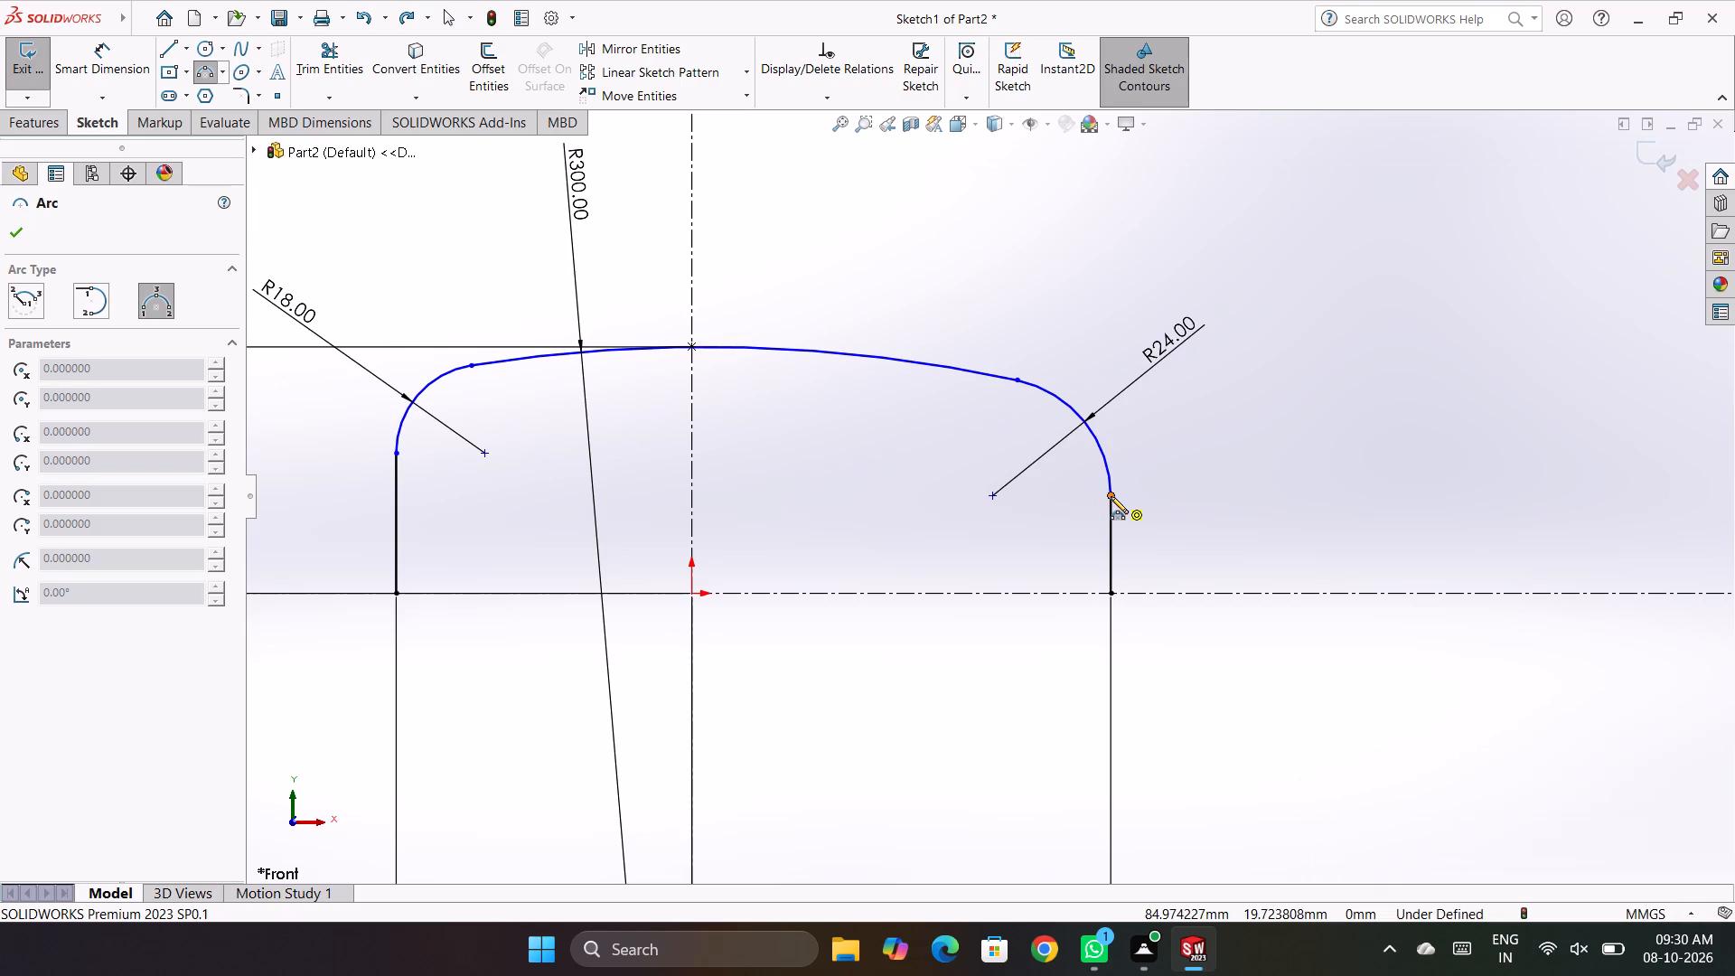
click(1111, 496)
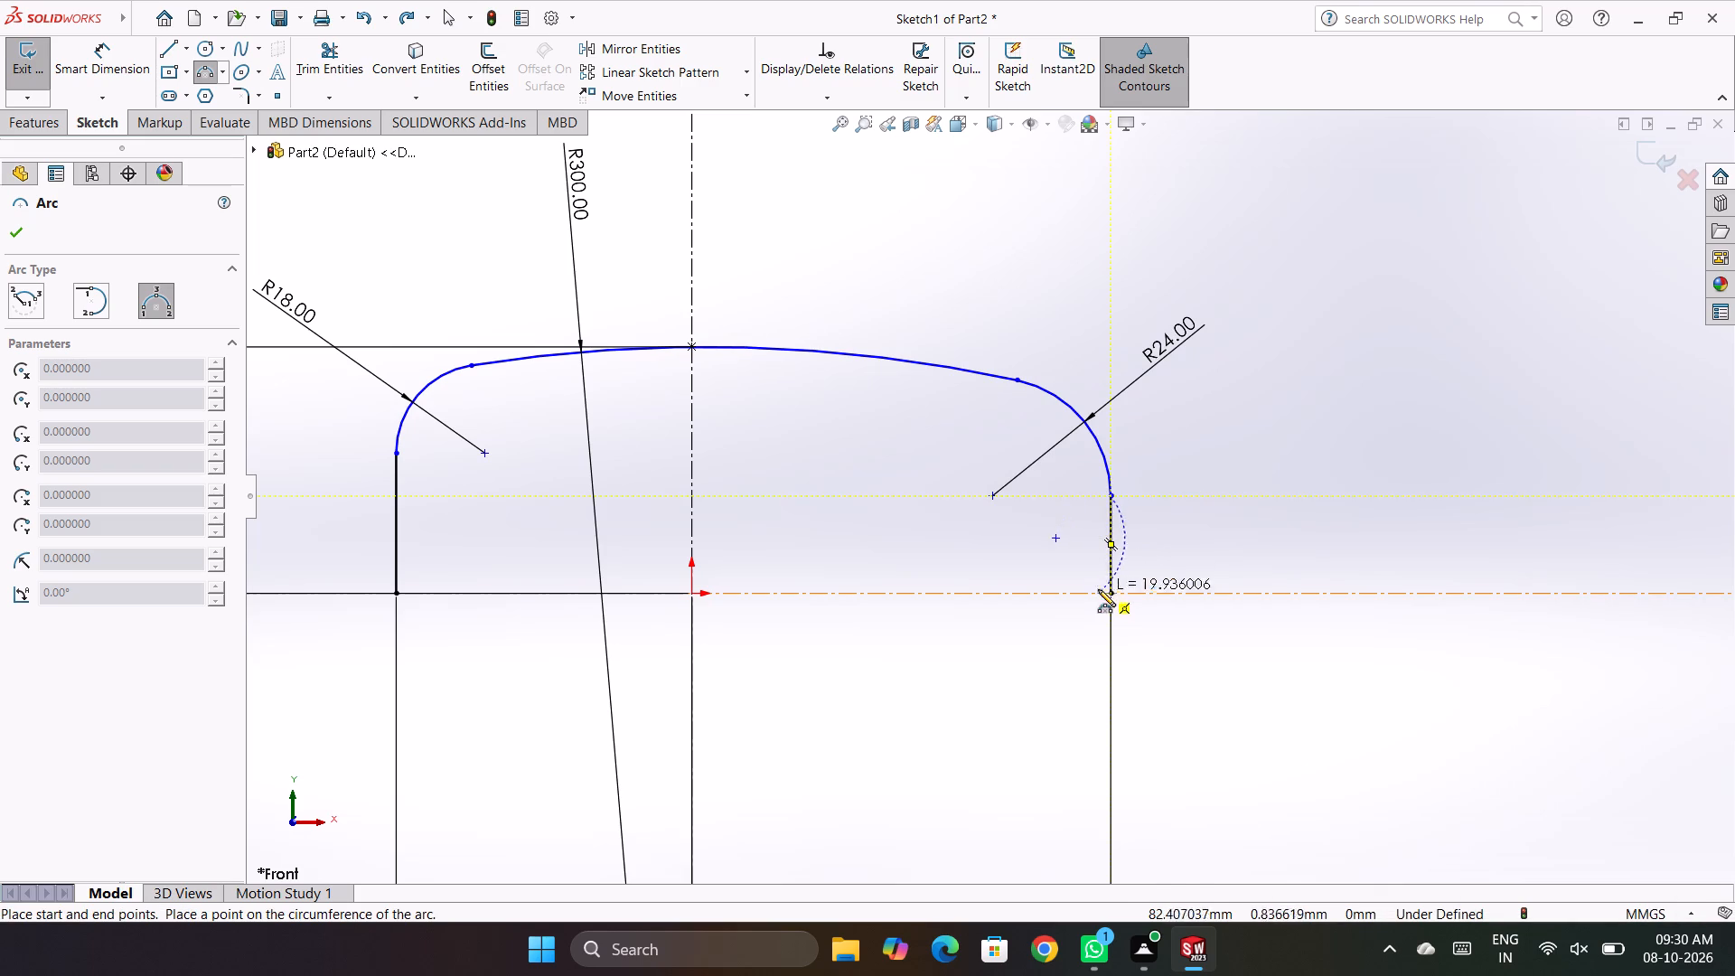
click(1110, 594)
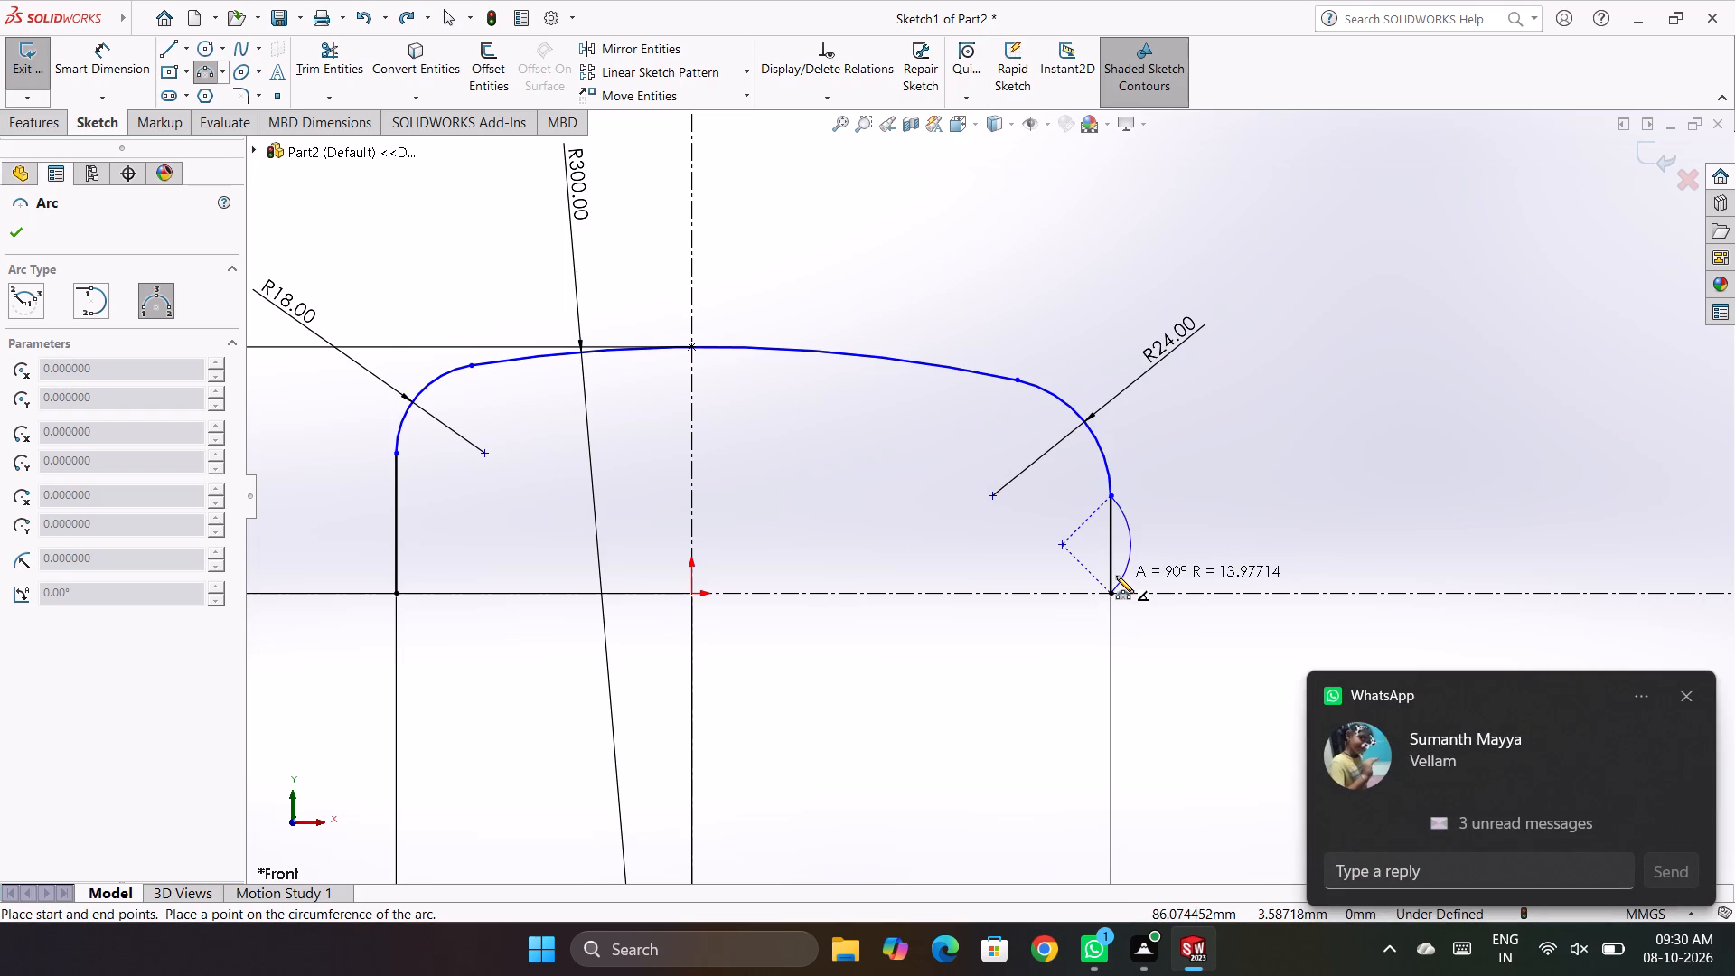
click(1116, 576)
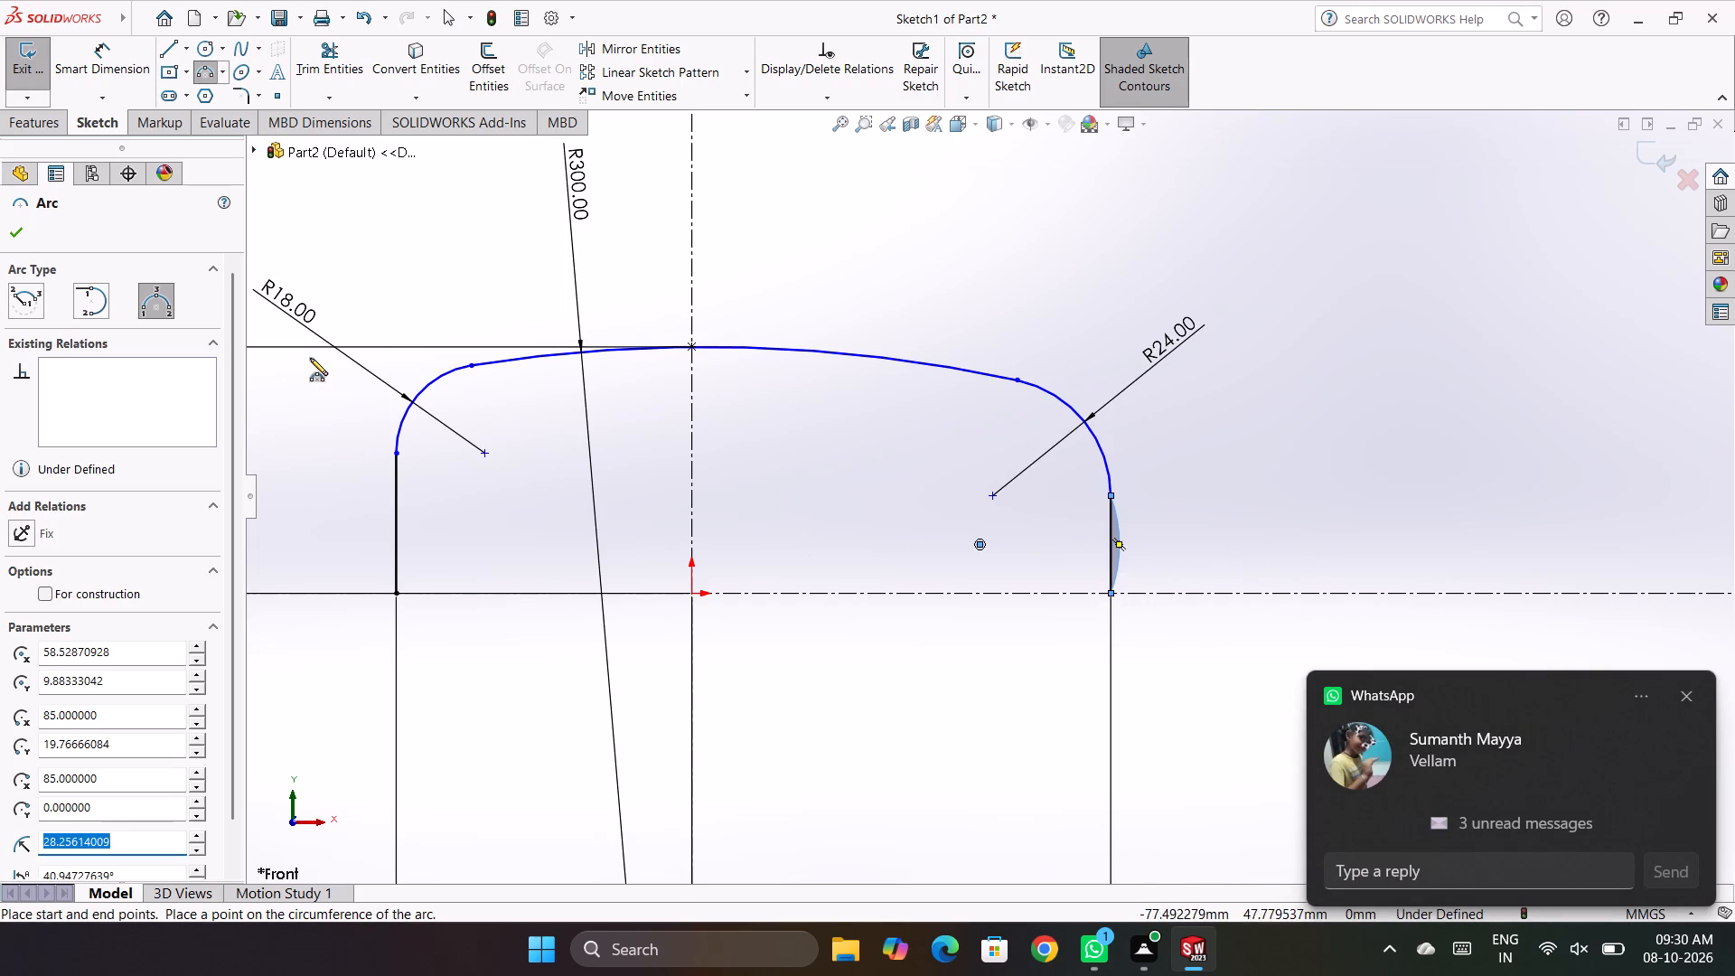
Dimension the new side arc with a 600 mm radius and place the dimension text beside the arc, just above the horizontal centerline.
click(85, 66)
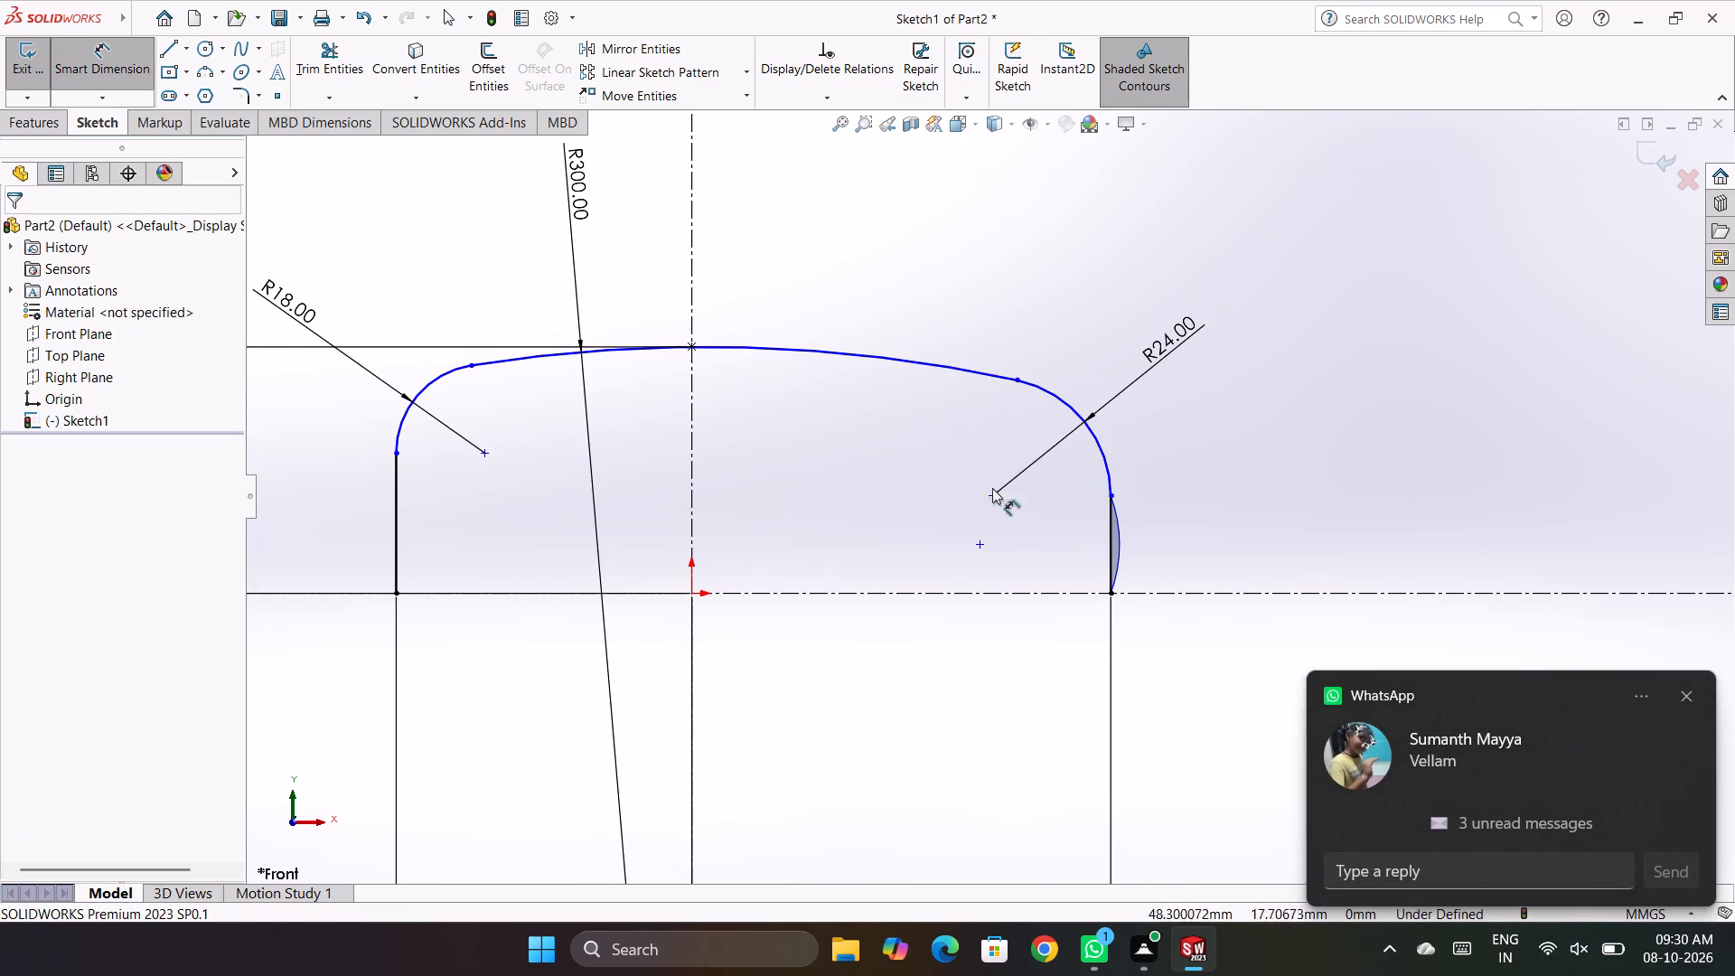
click(1120, 557)
click(1194, 540)
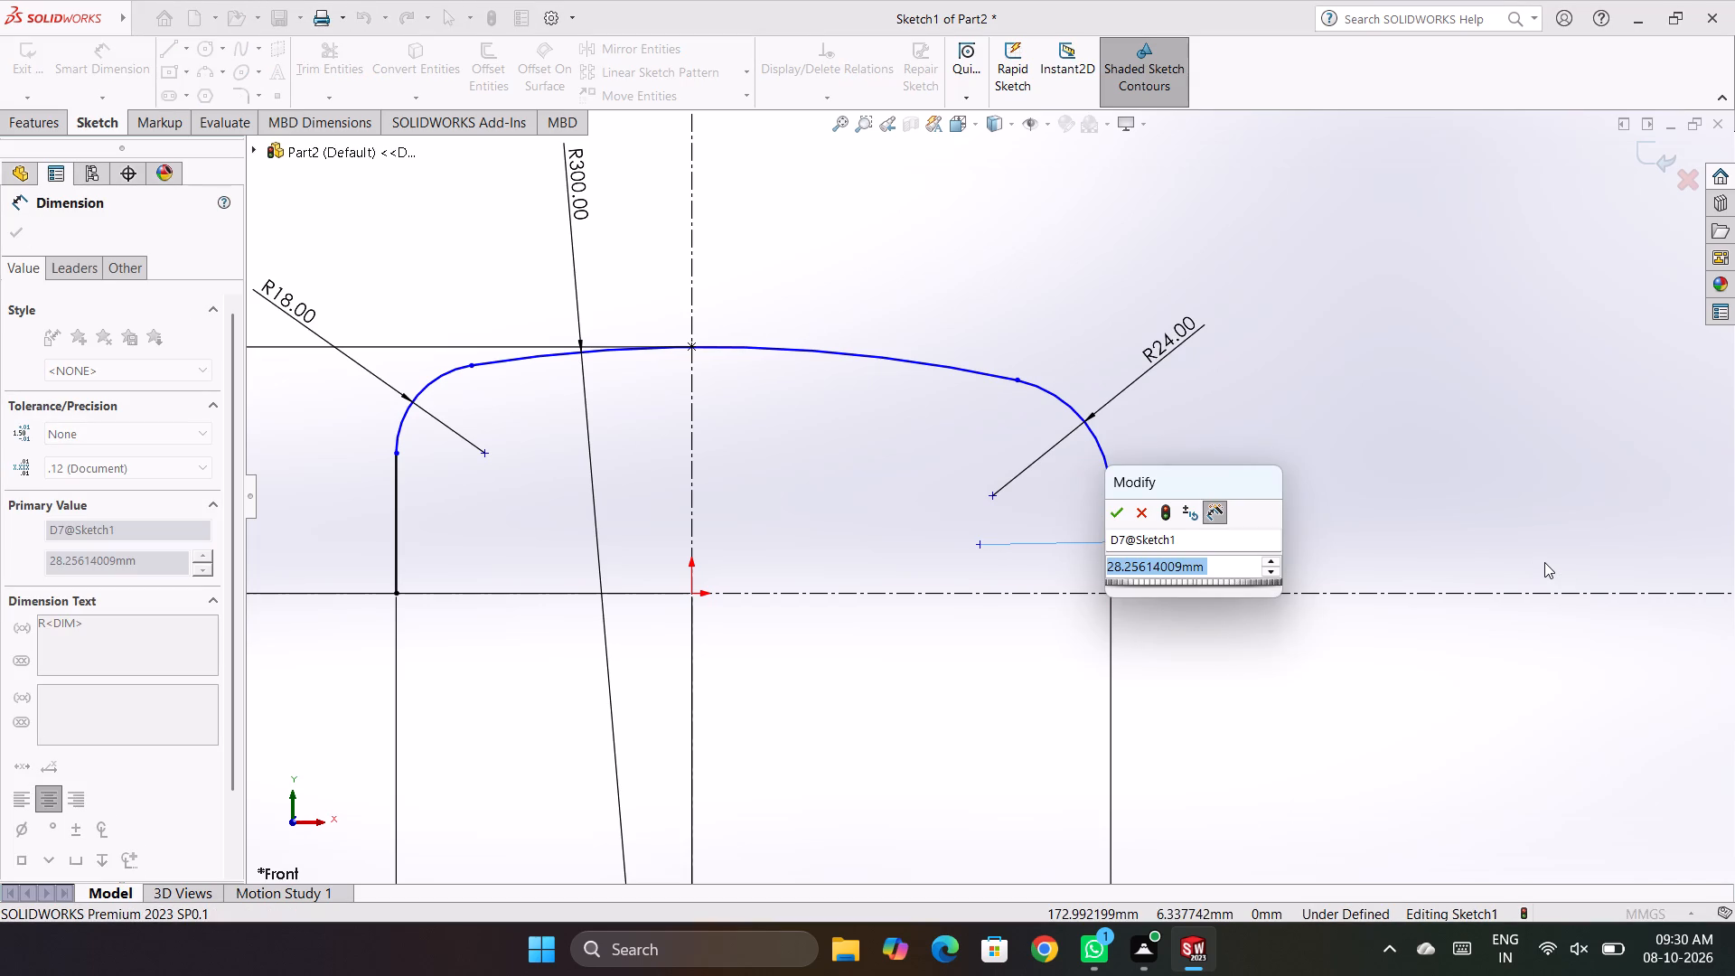
text(600)
key(Return)
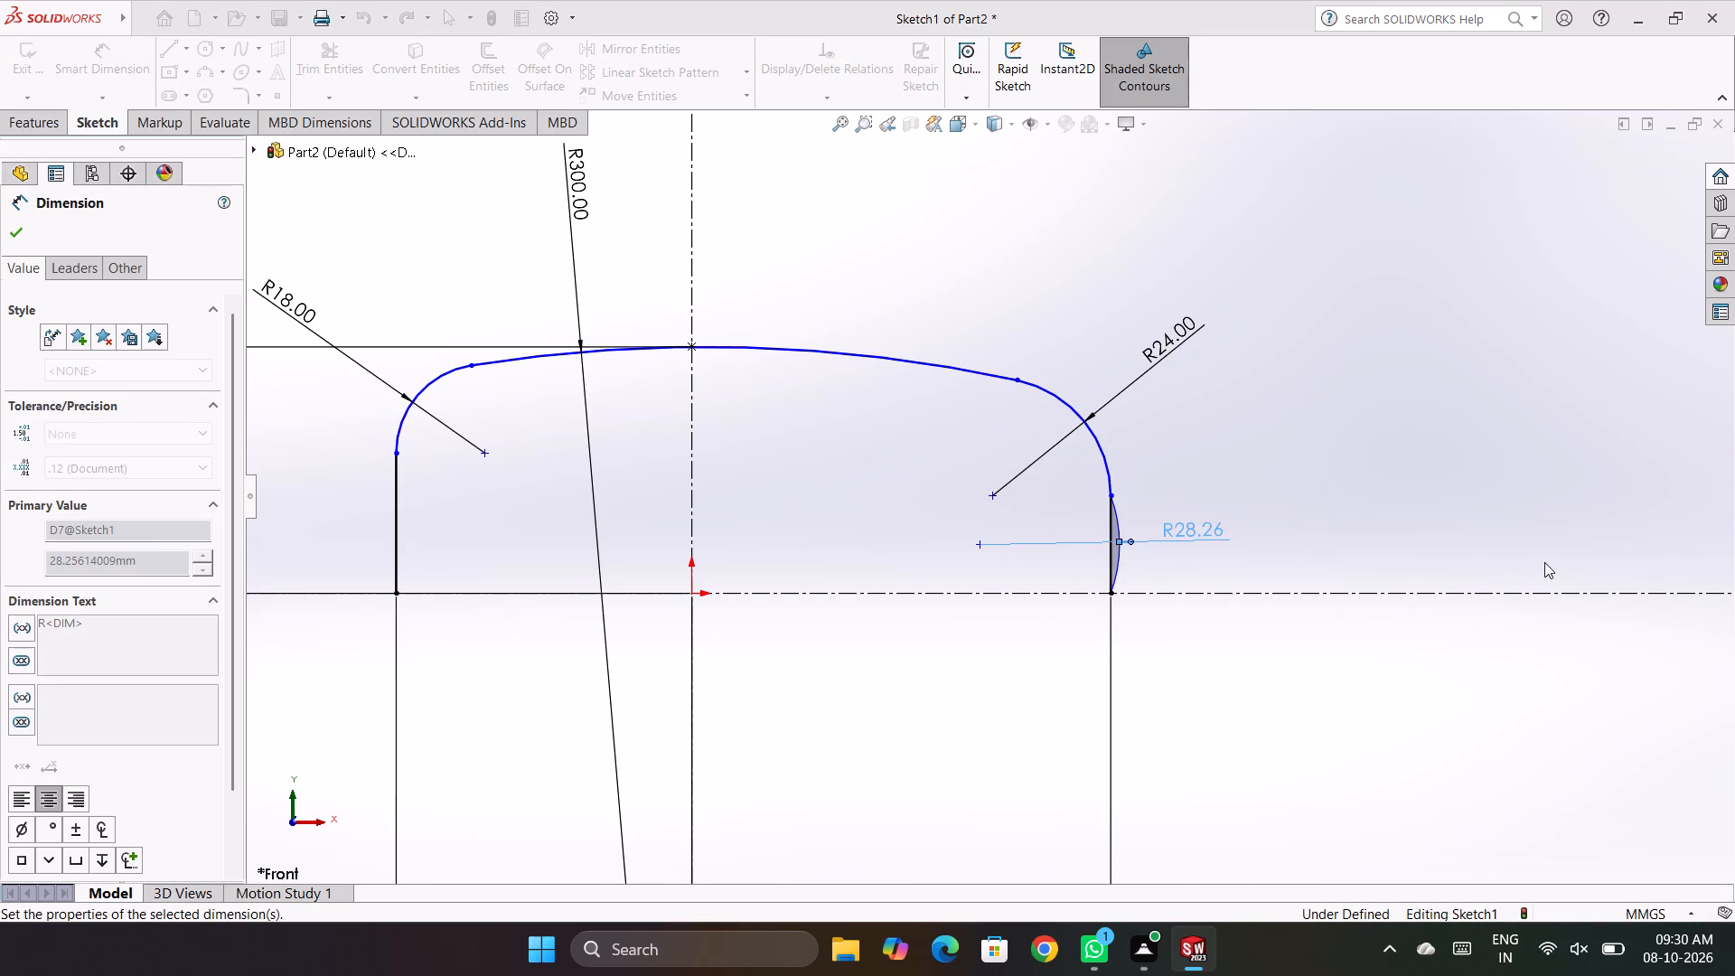
click(1406, 483)
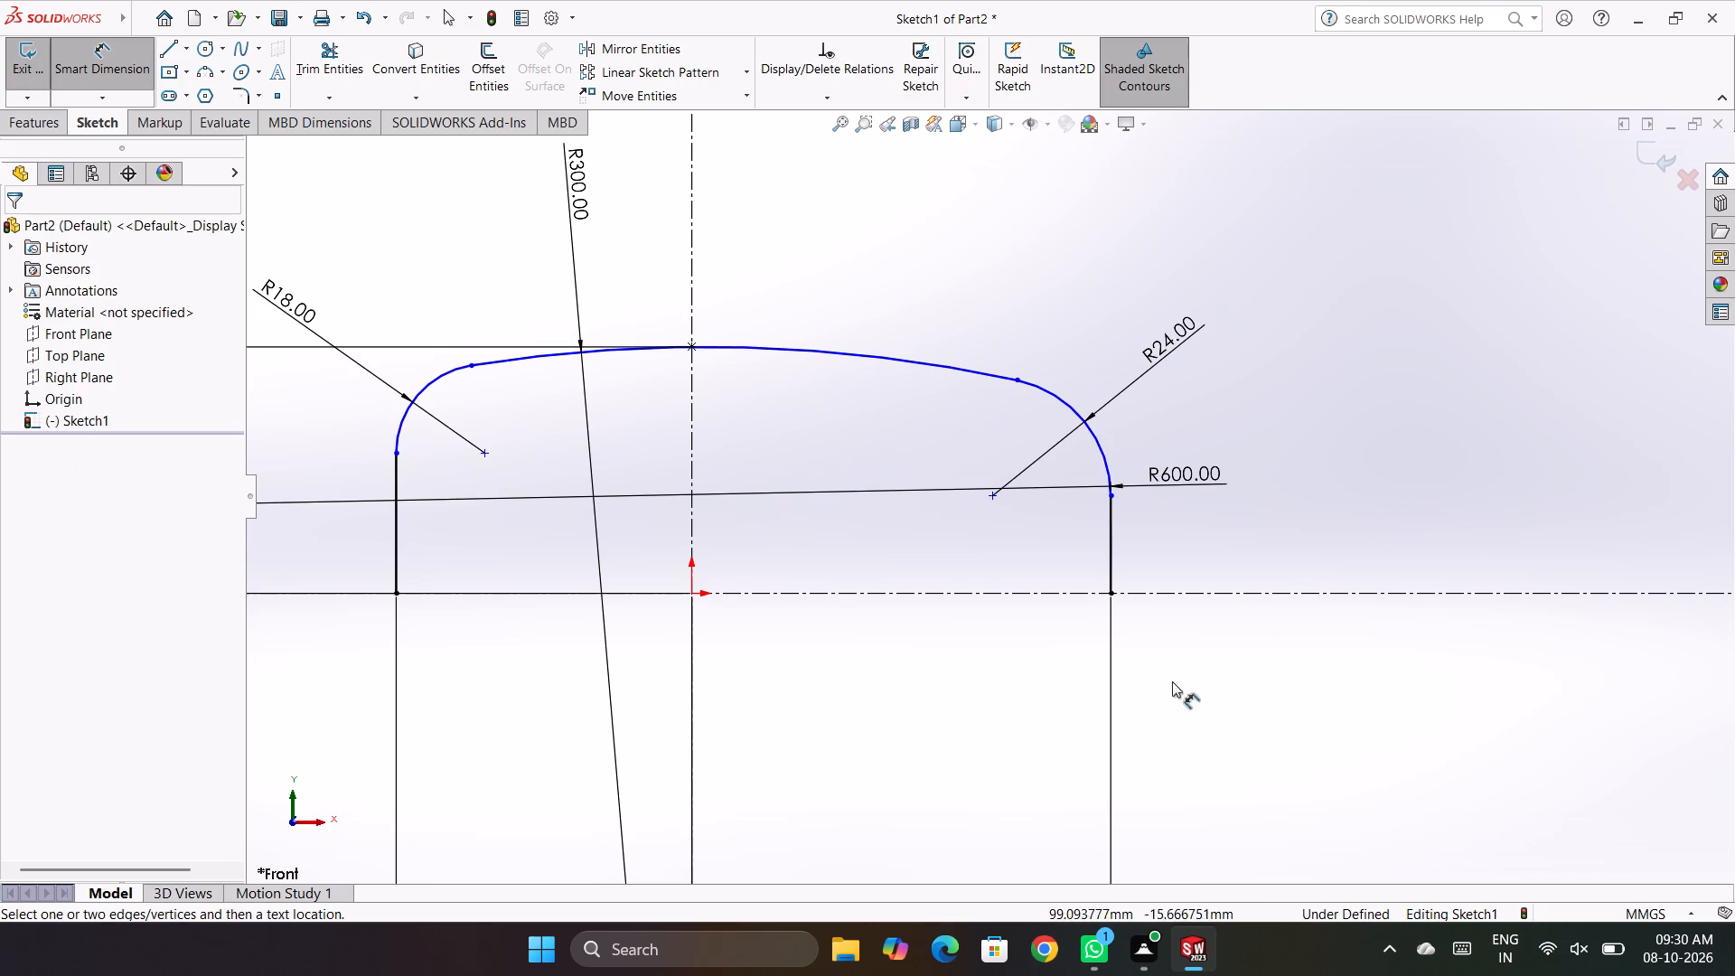
drag(1206, 477, 1235, 551)
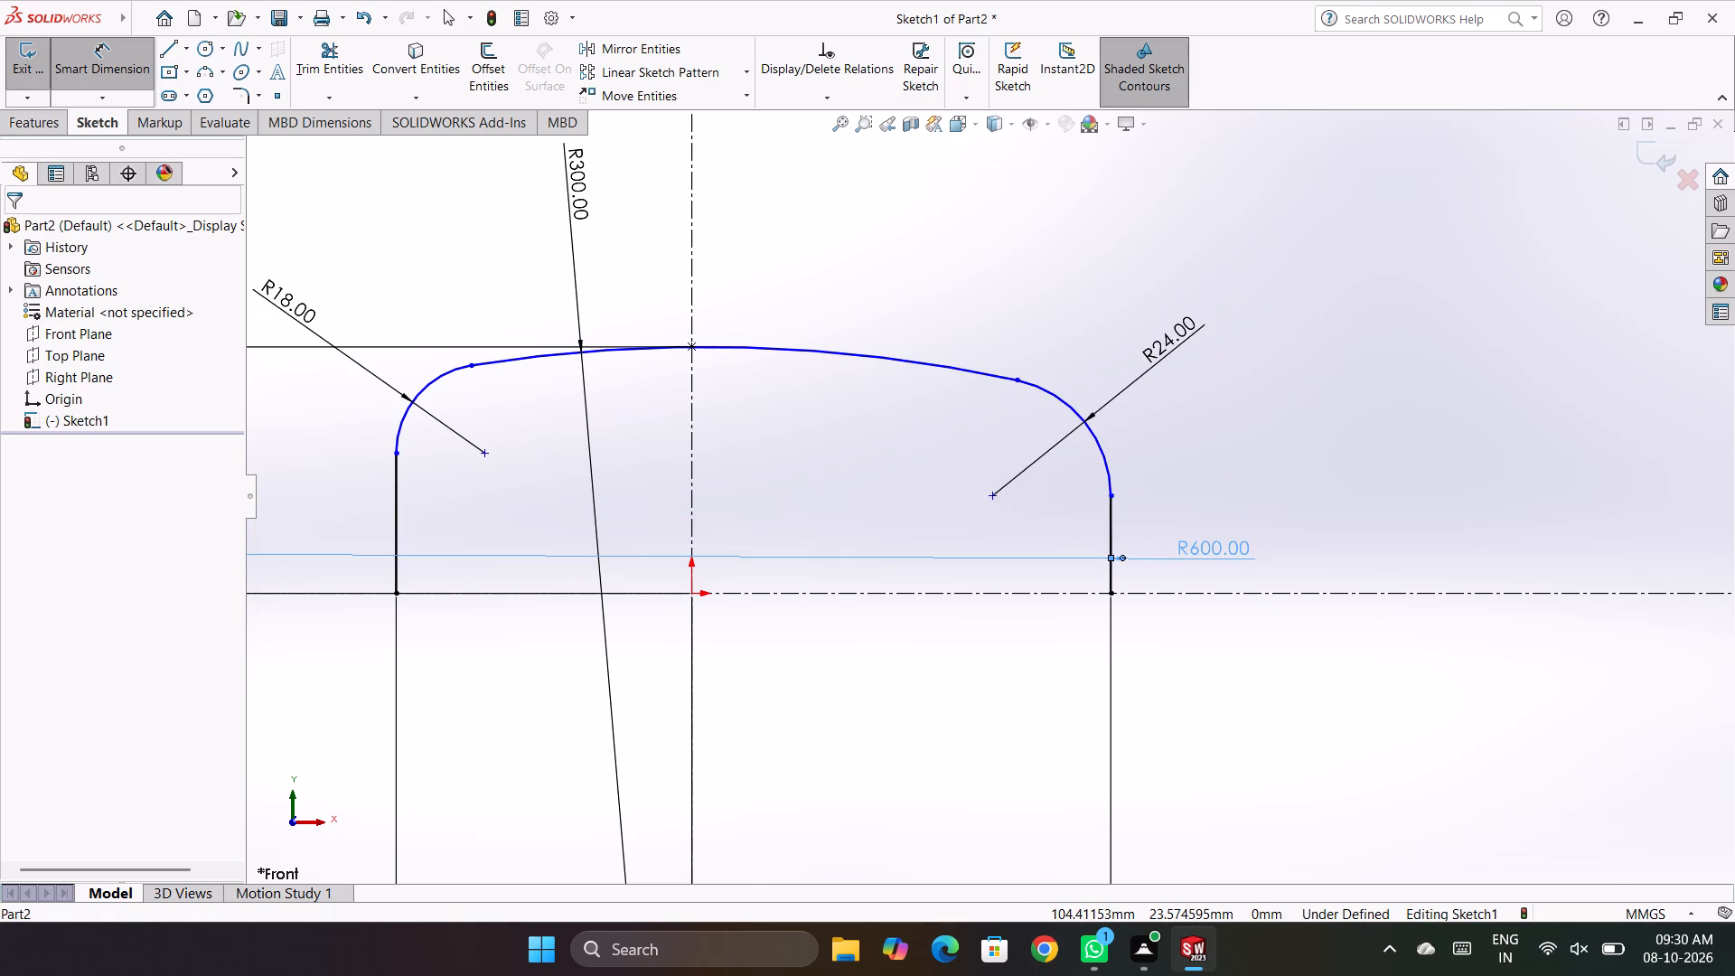
click(1269, 408)
Delete the straight vertical line beside the 600 mm arc, together with its associated dimension.
click(1115, 520)
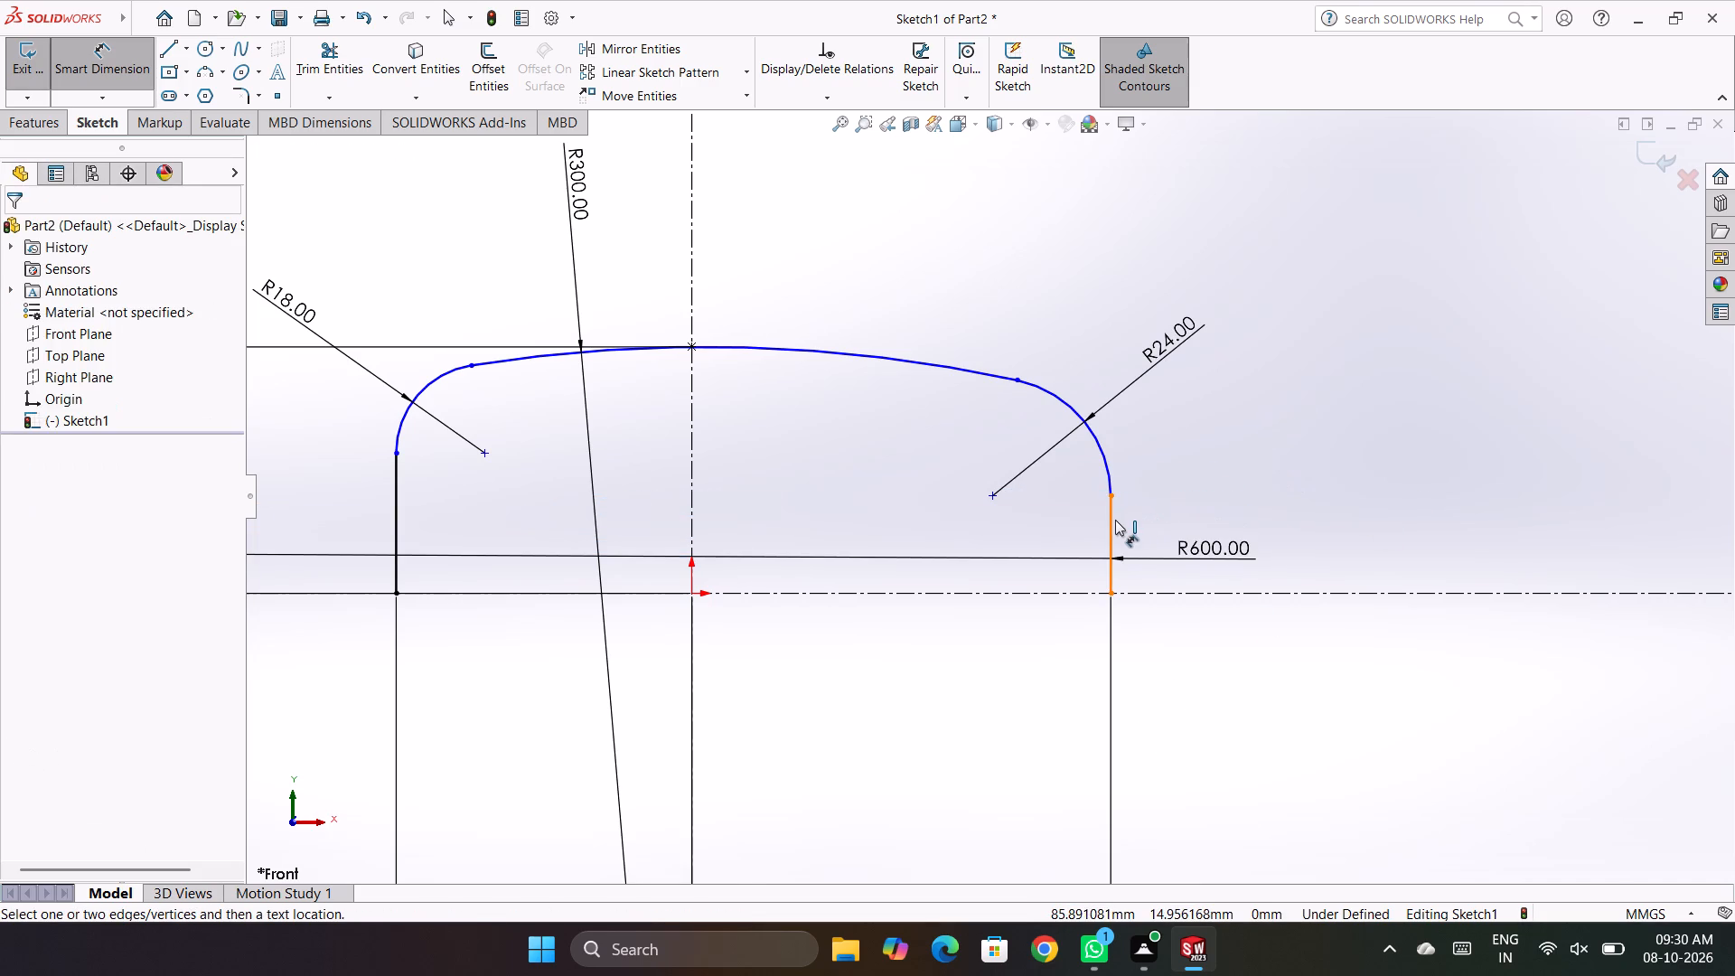
key(Delete)
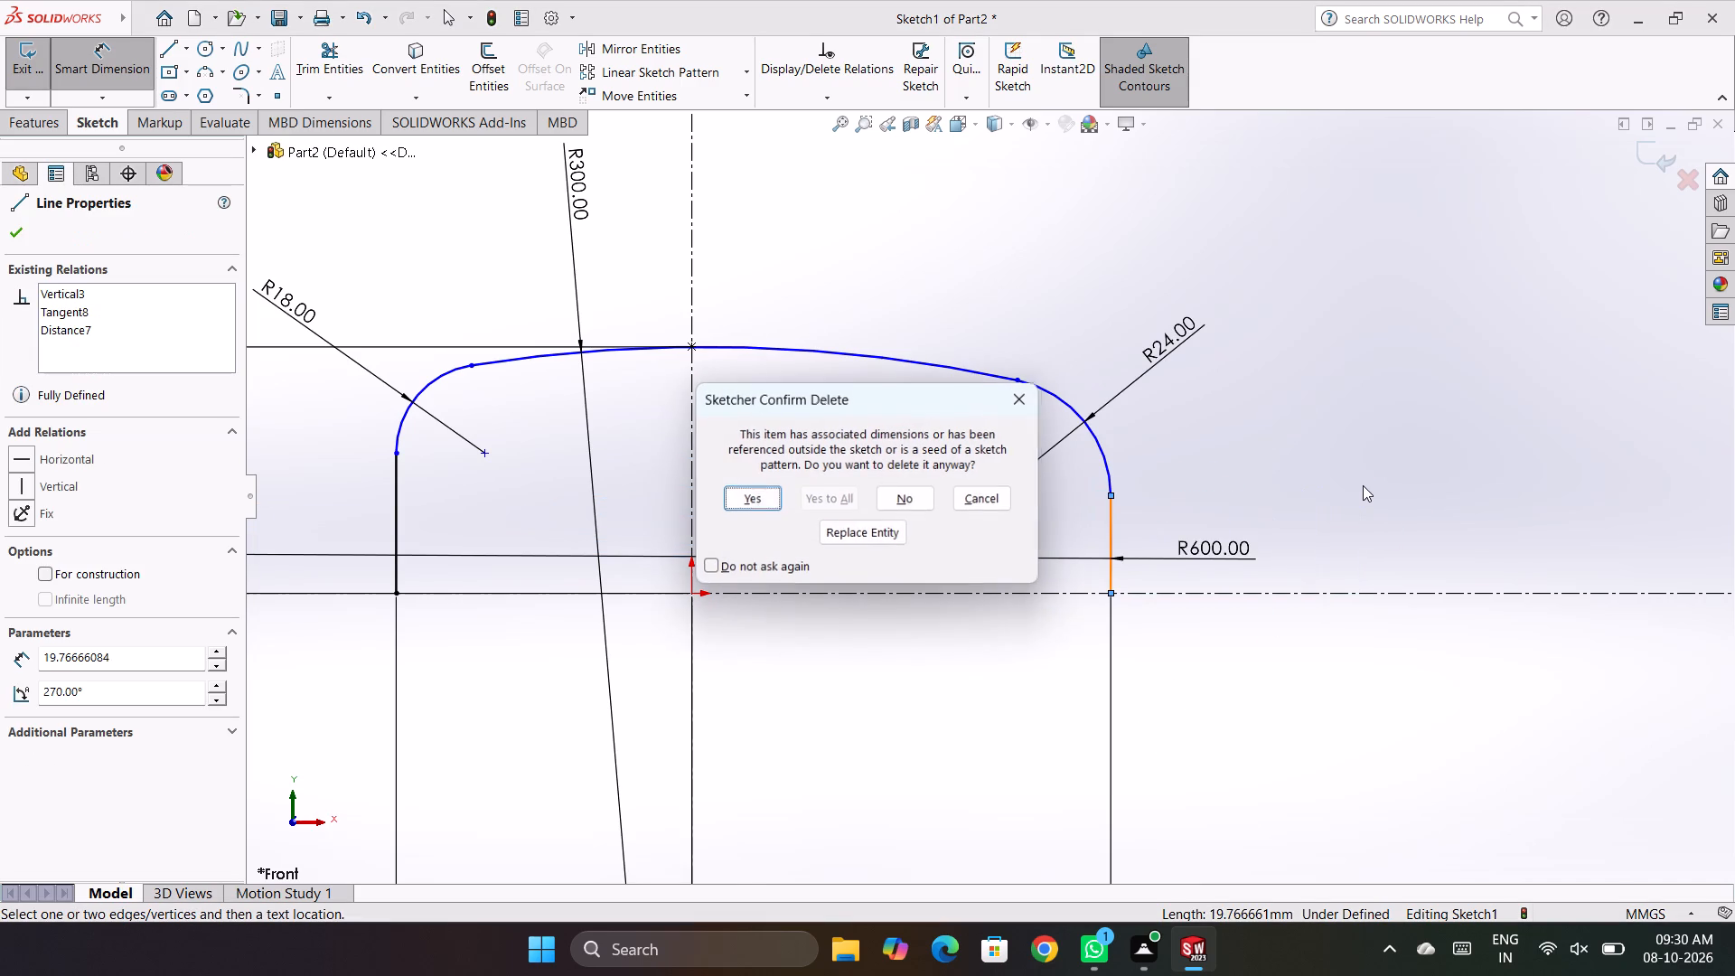
click(758, 506)
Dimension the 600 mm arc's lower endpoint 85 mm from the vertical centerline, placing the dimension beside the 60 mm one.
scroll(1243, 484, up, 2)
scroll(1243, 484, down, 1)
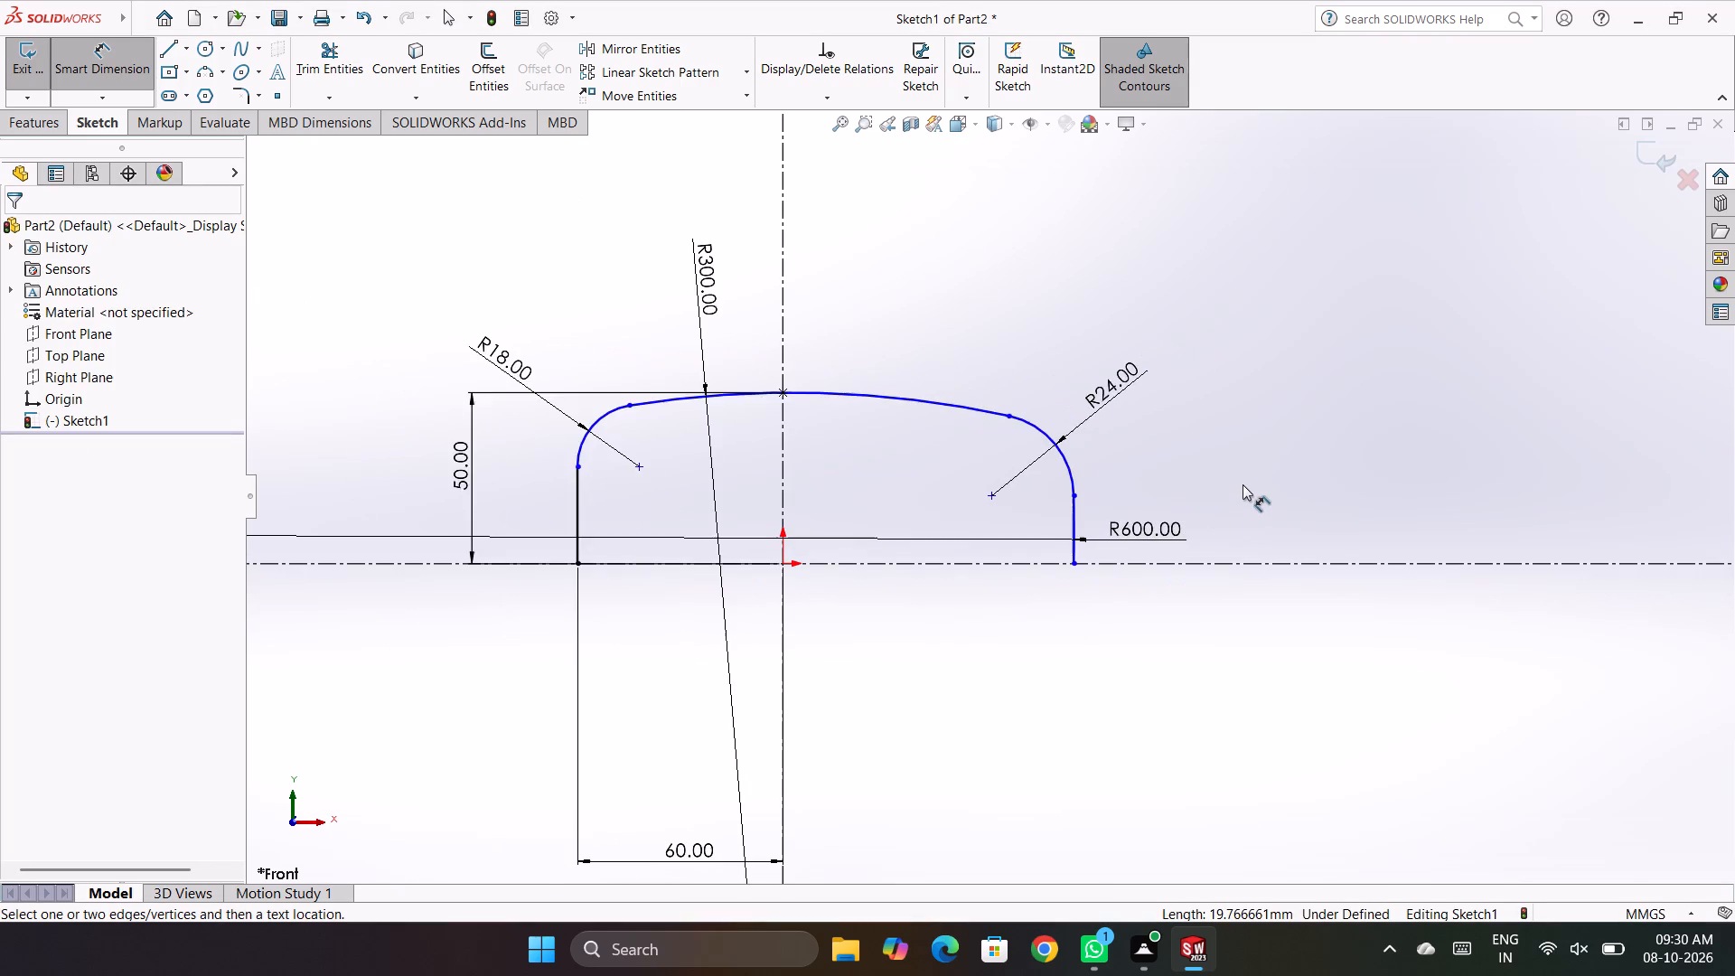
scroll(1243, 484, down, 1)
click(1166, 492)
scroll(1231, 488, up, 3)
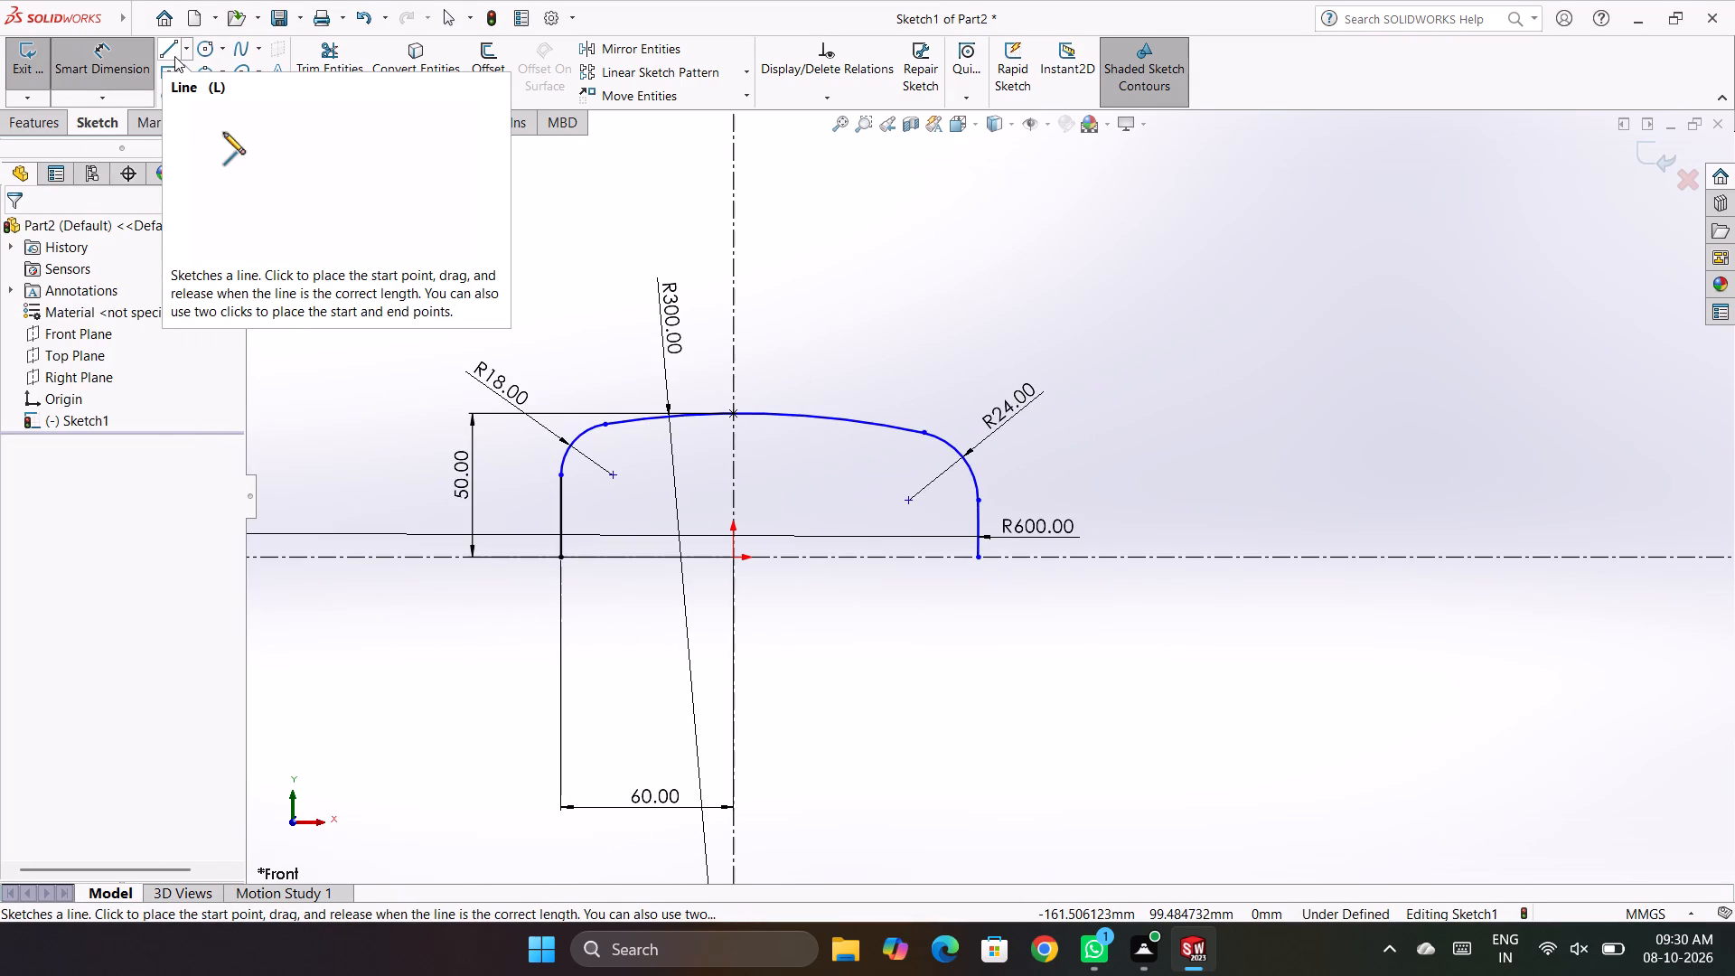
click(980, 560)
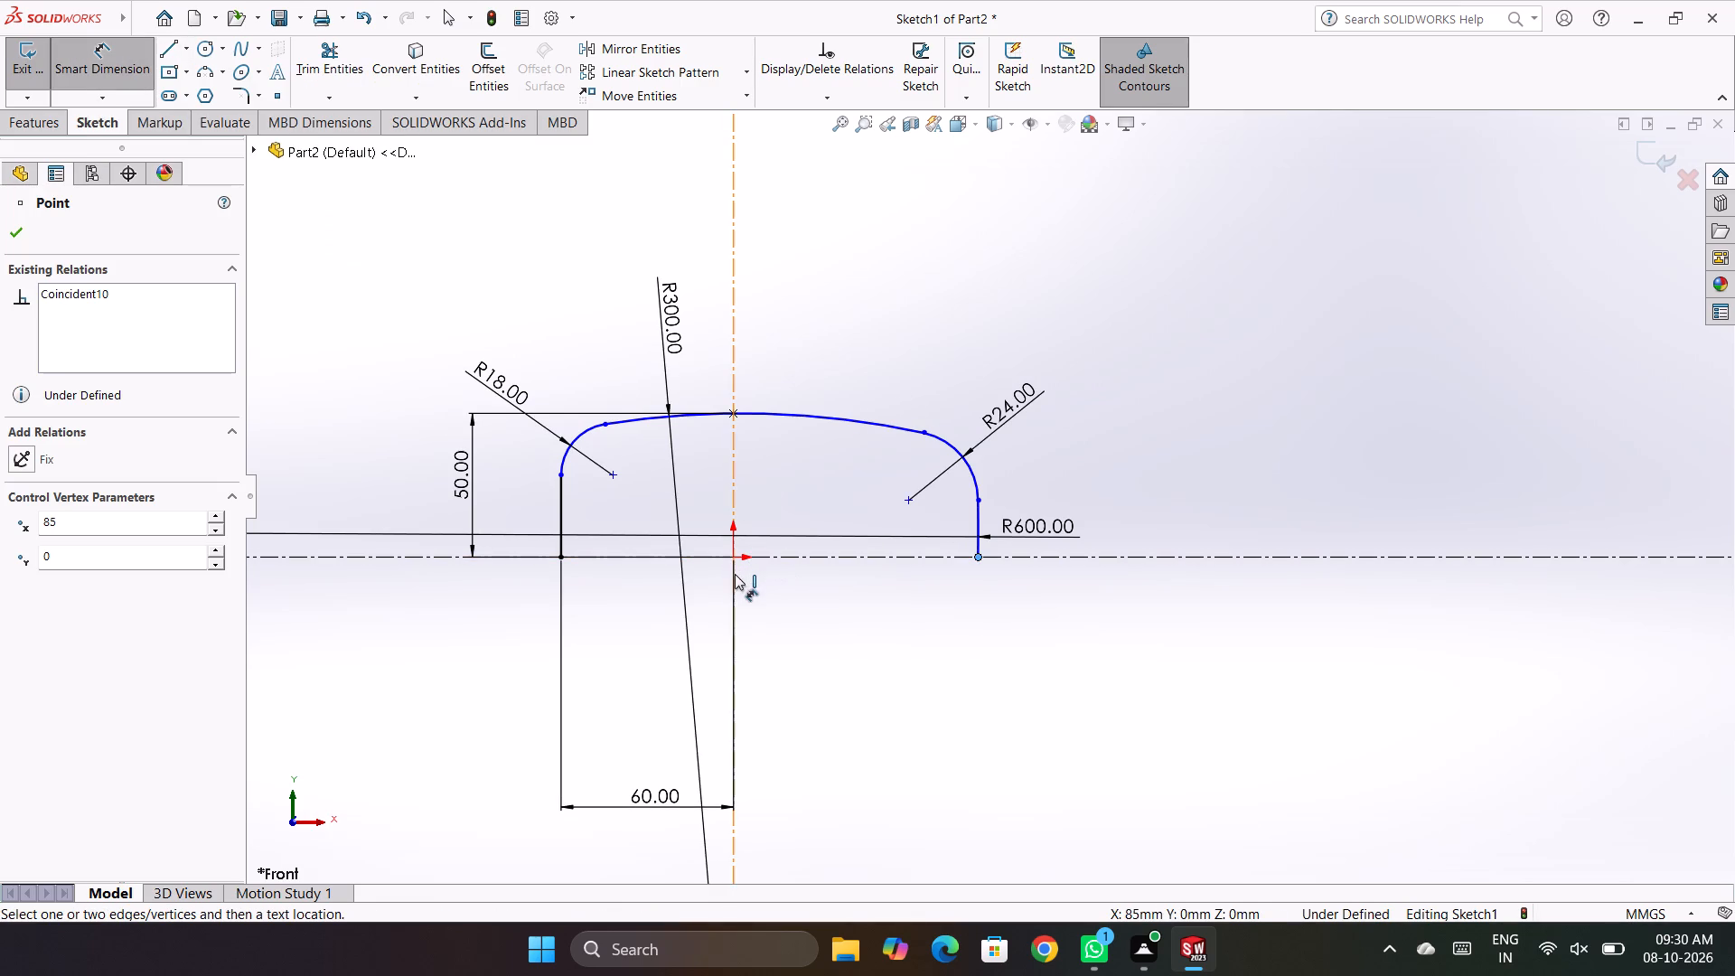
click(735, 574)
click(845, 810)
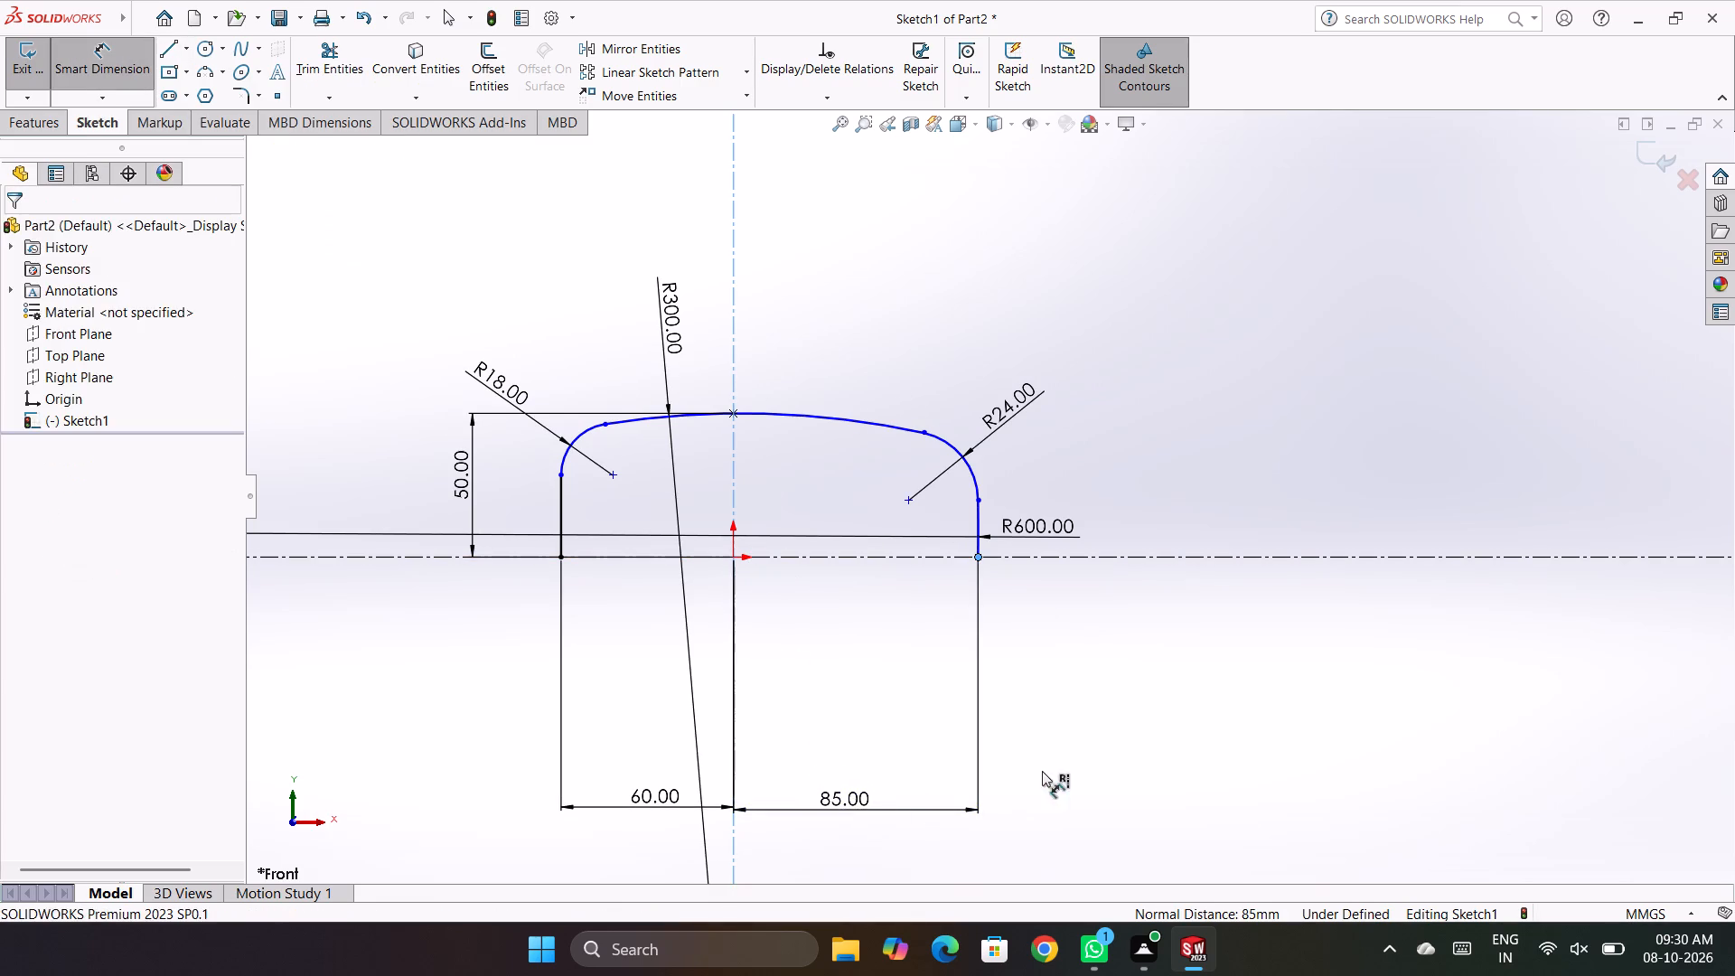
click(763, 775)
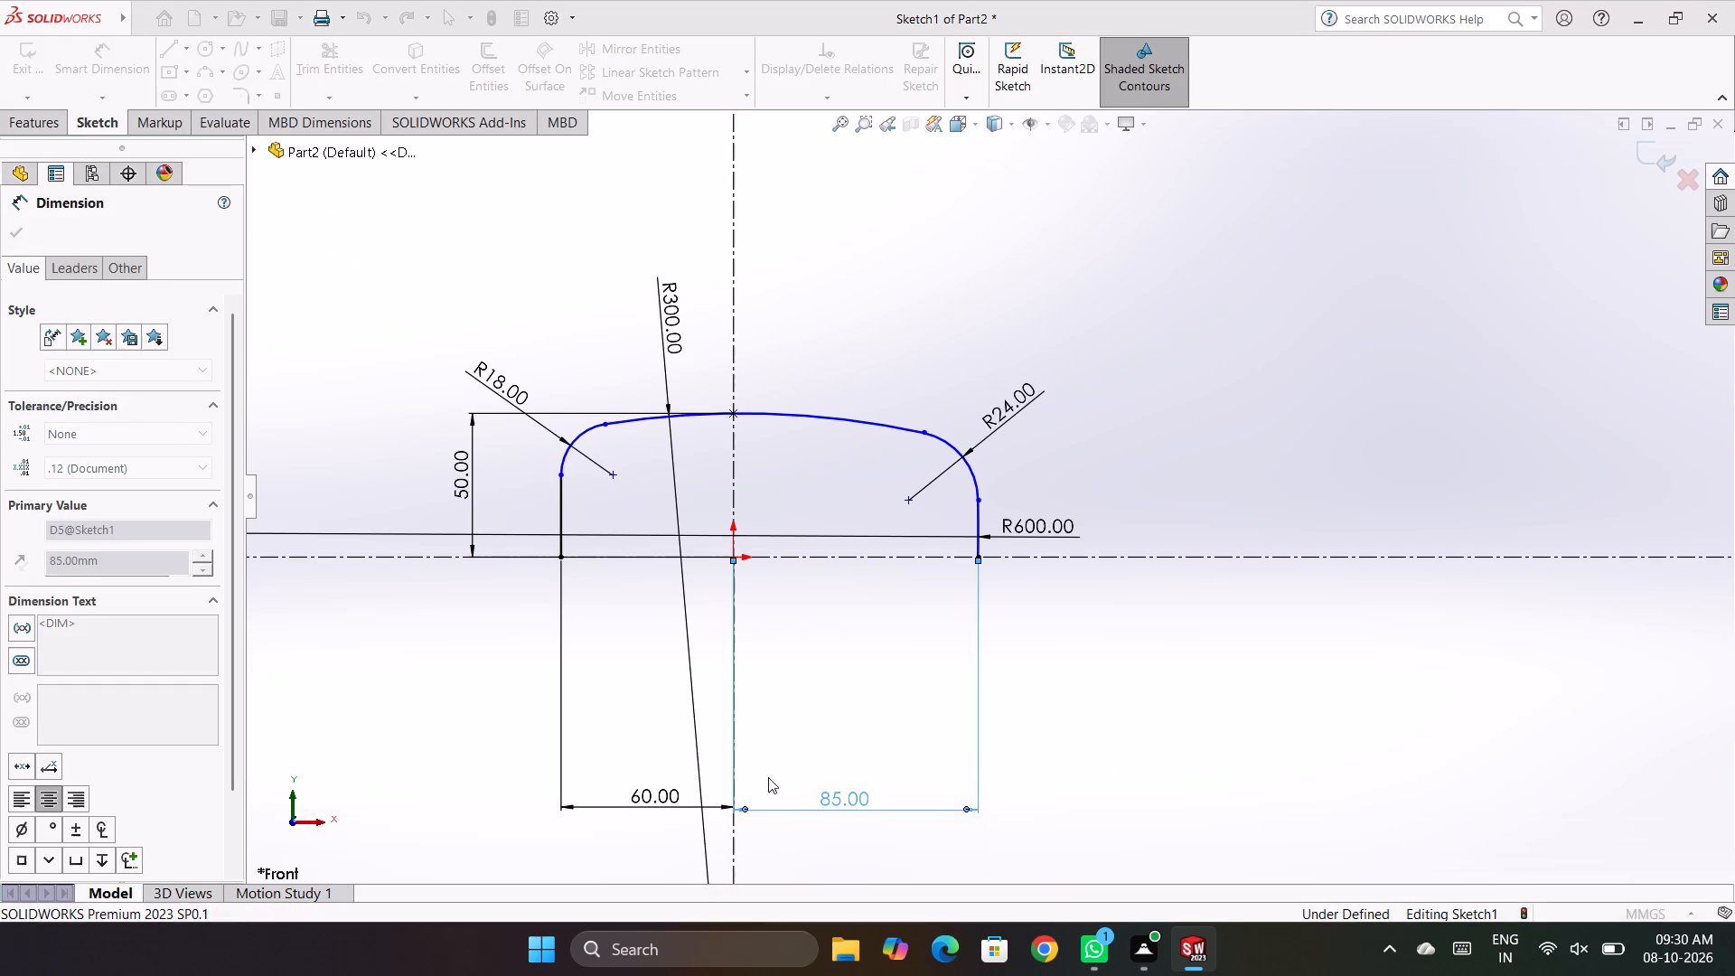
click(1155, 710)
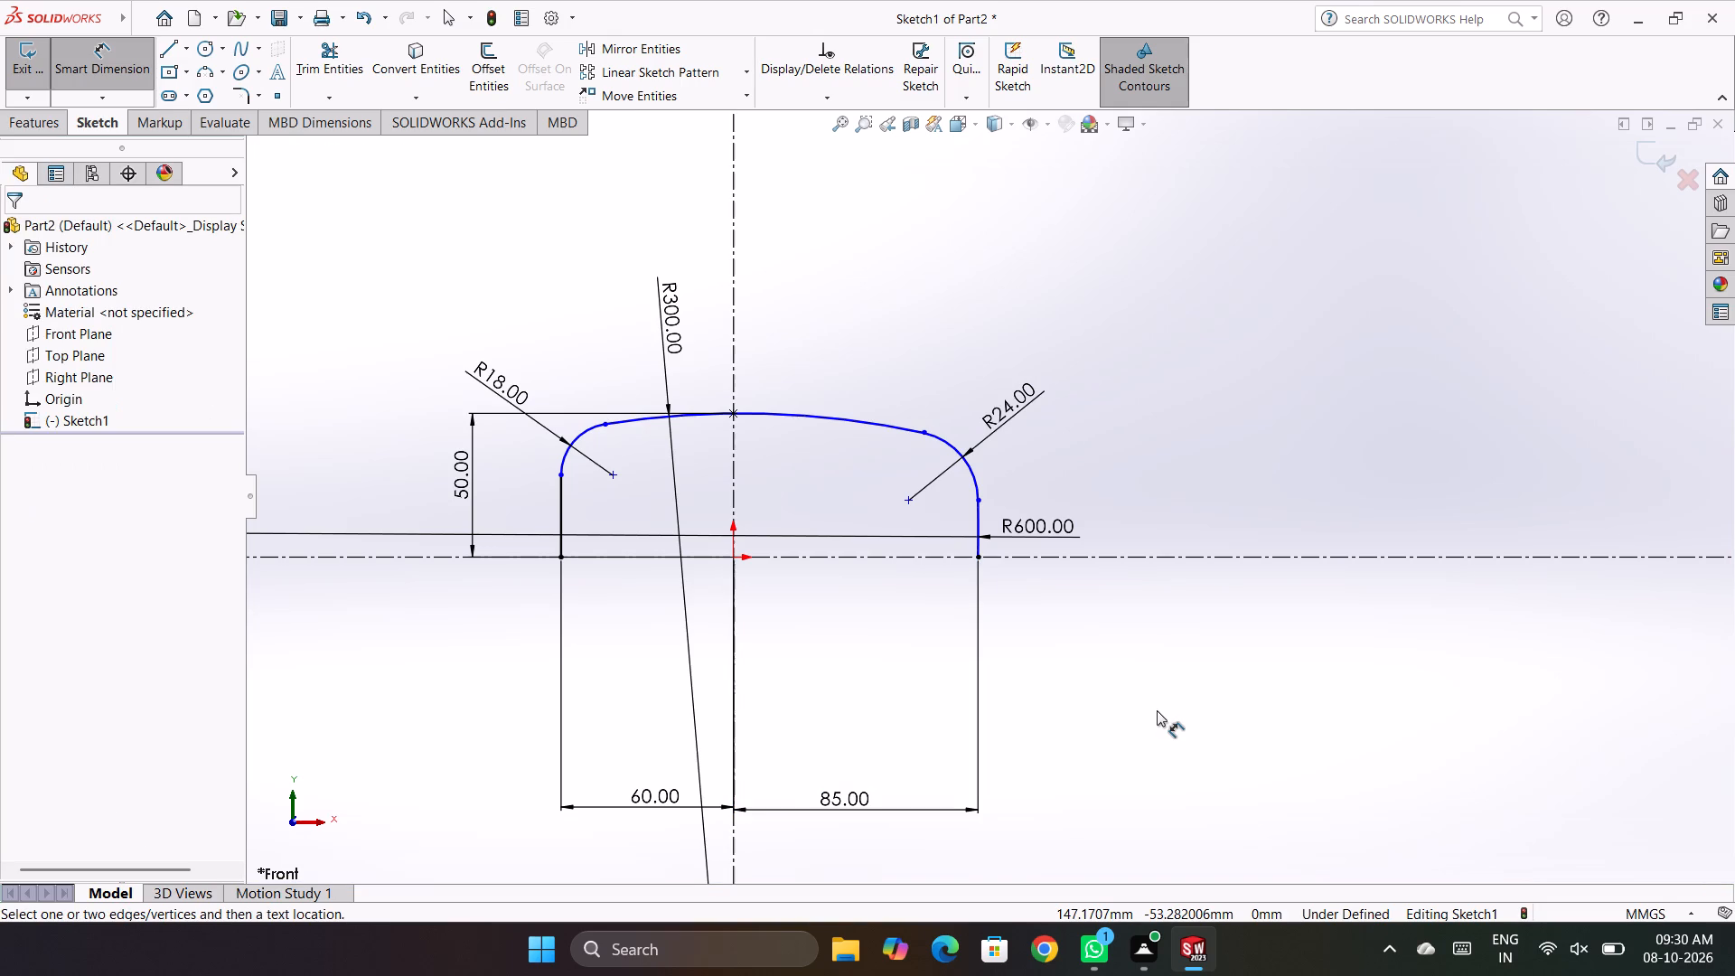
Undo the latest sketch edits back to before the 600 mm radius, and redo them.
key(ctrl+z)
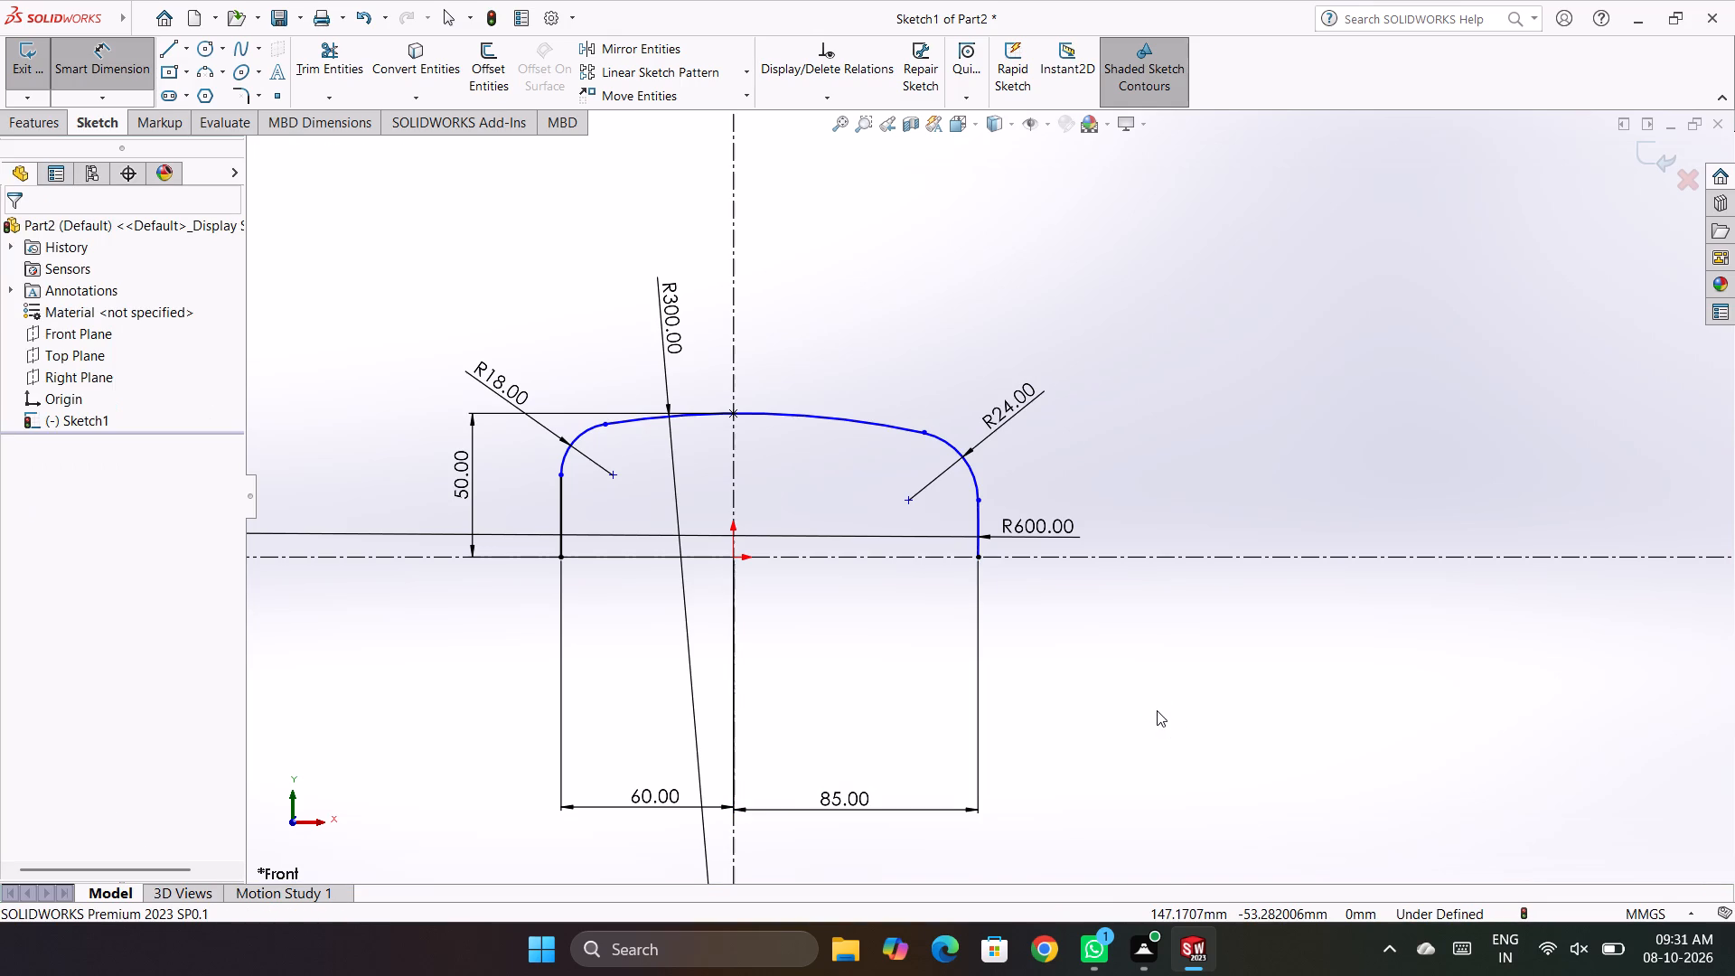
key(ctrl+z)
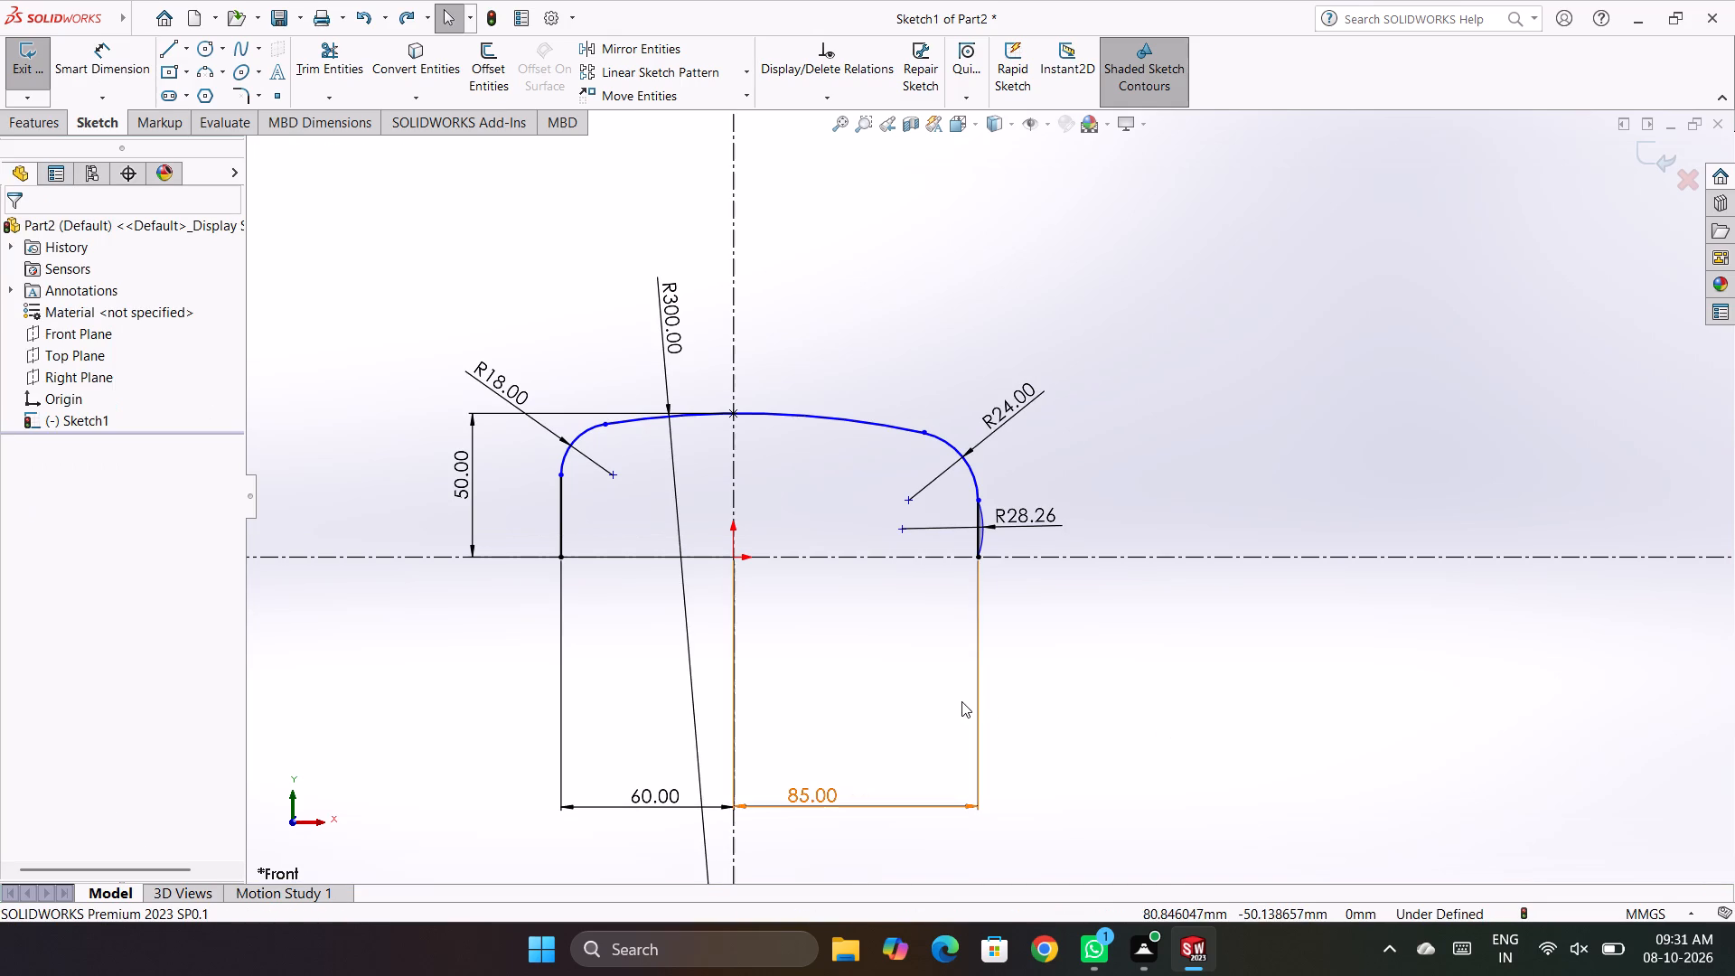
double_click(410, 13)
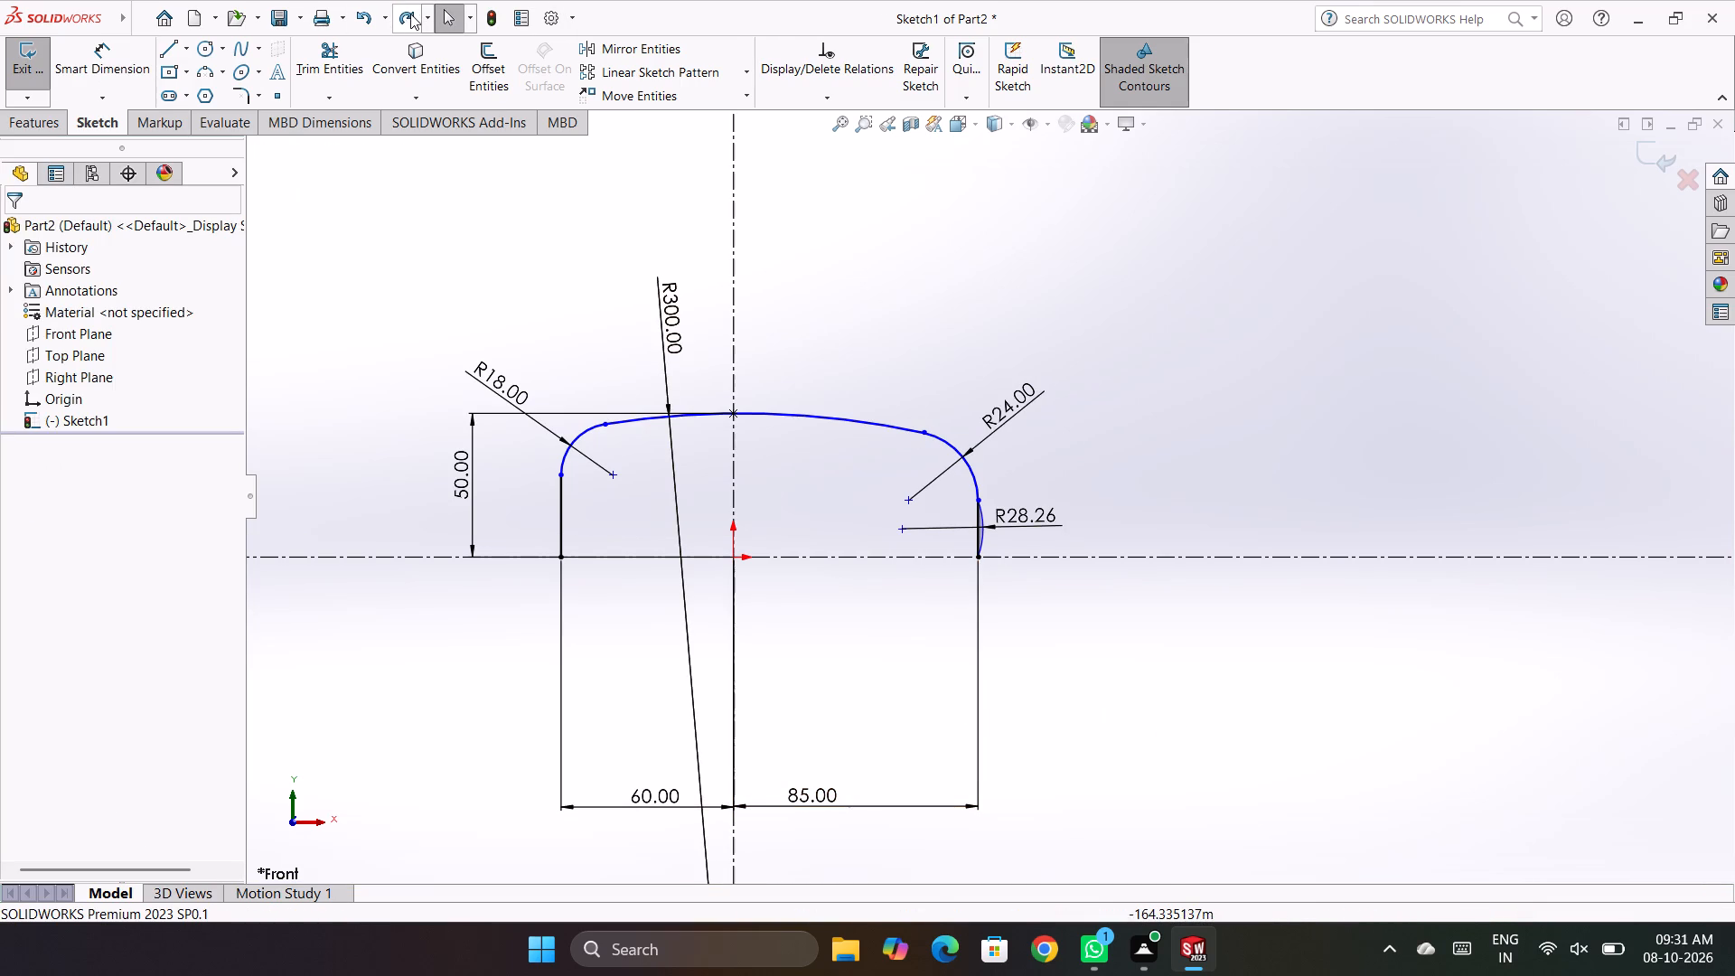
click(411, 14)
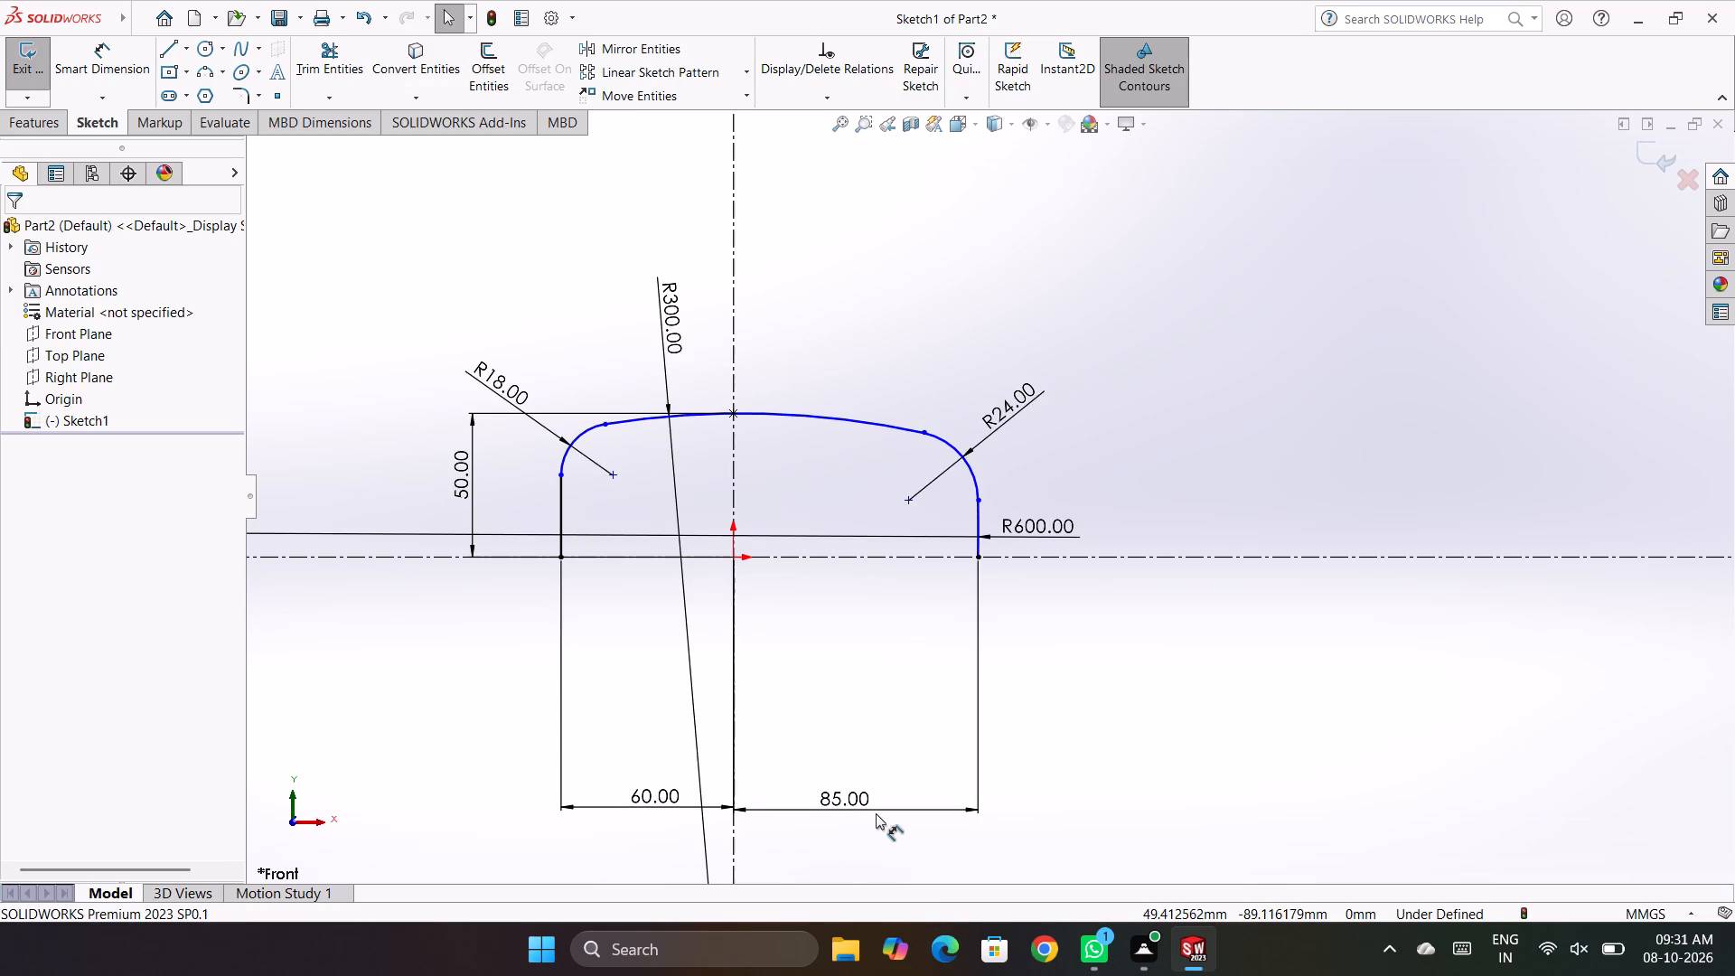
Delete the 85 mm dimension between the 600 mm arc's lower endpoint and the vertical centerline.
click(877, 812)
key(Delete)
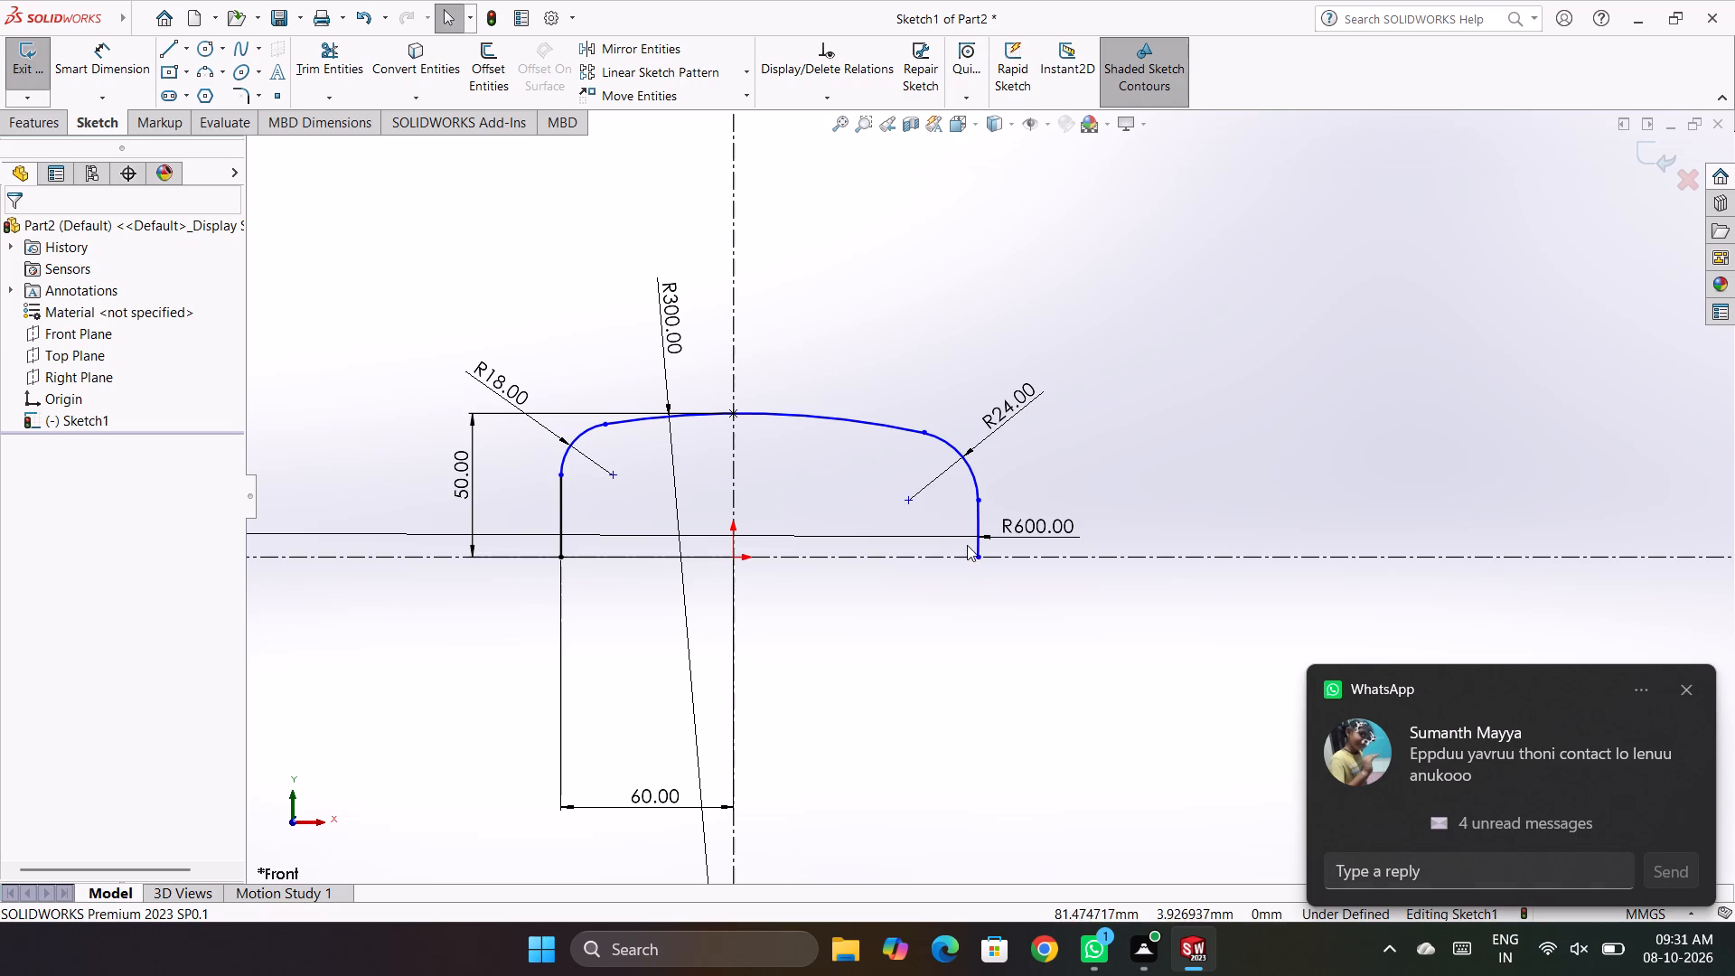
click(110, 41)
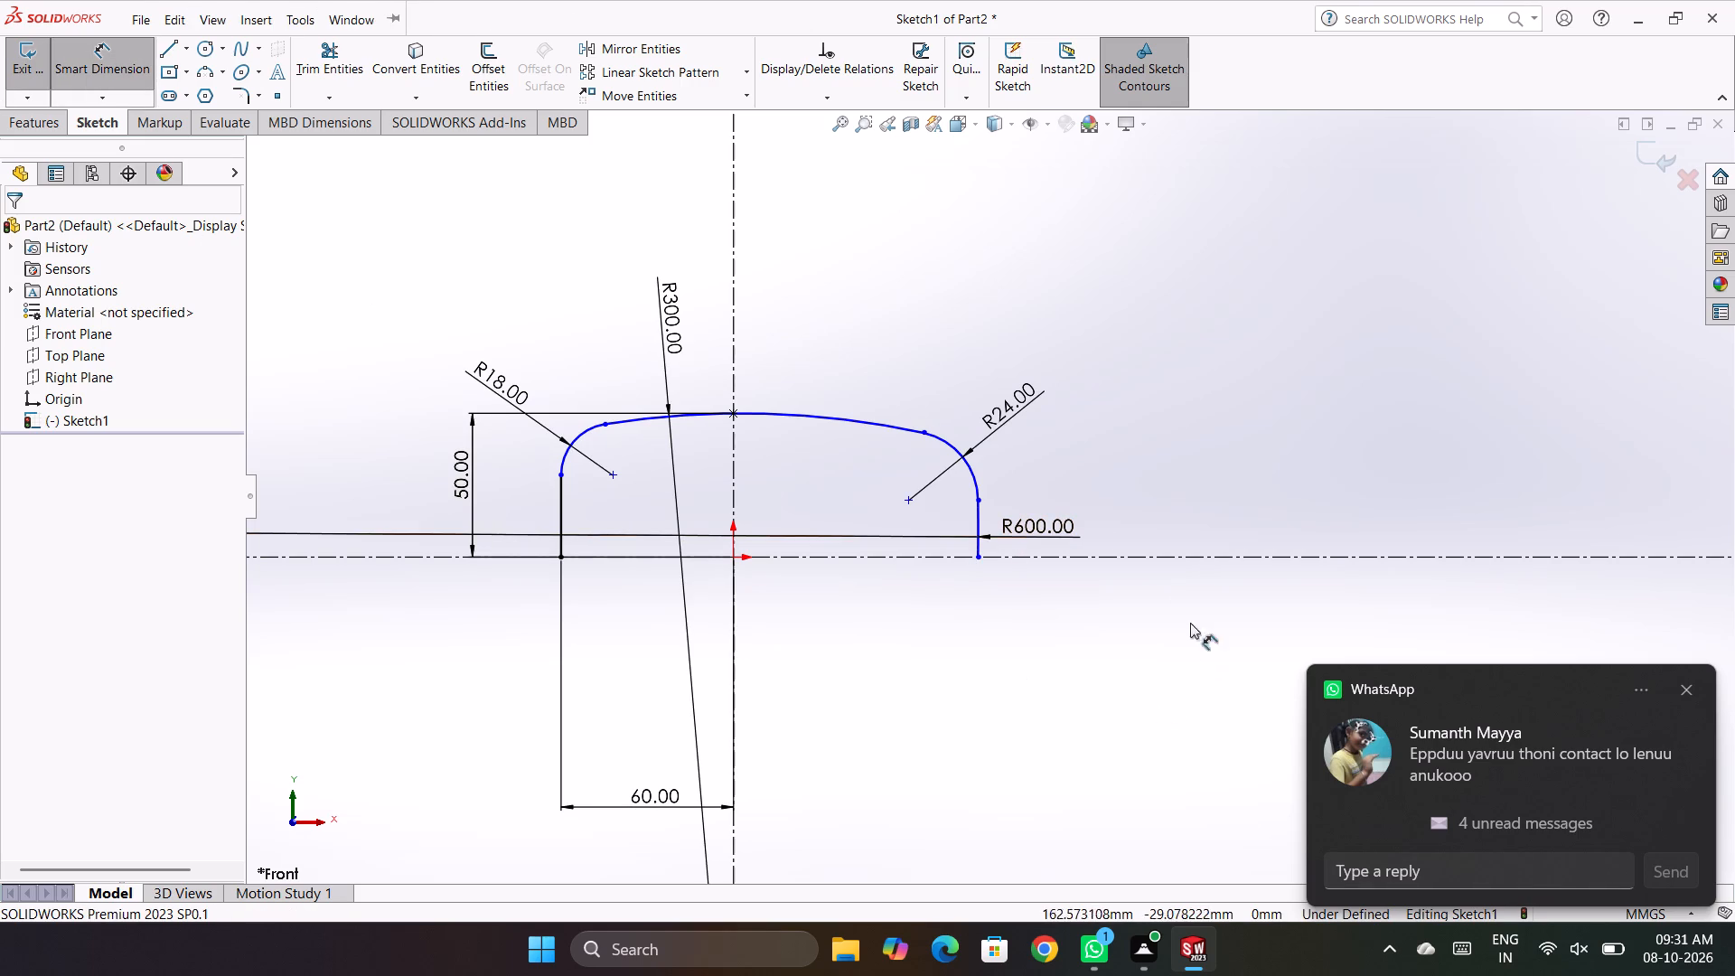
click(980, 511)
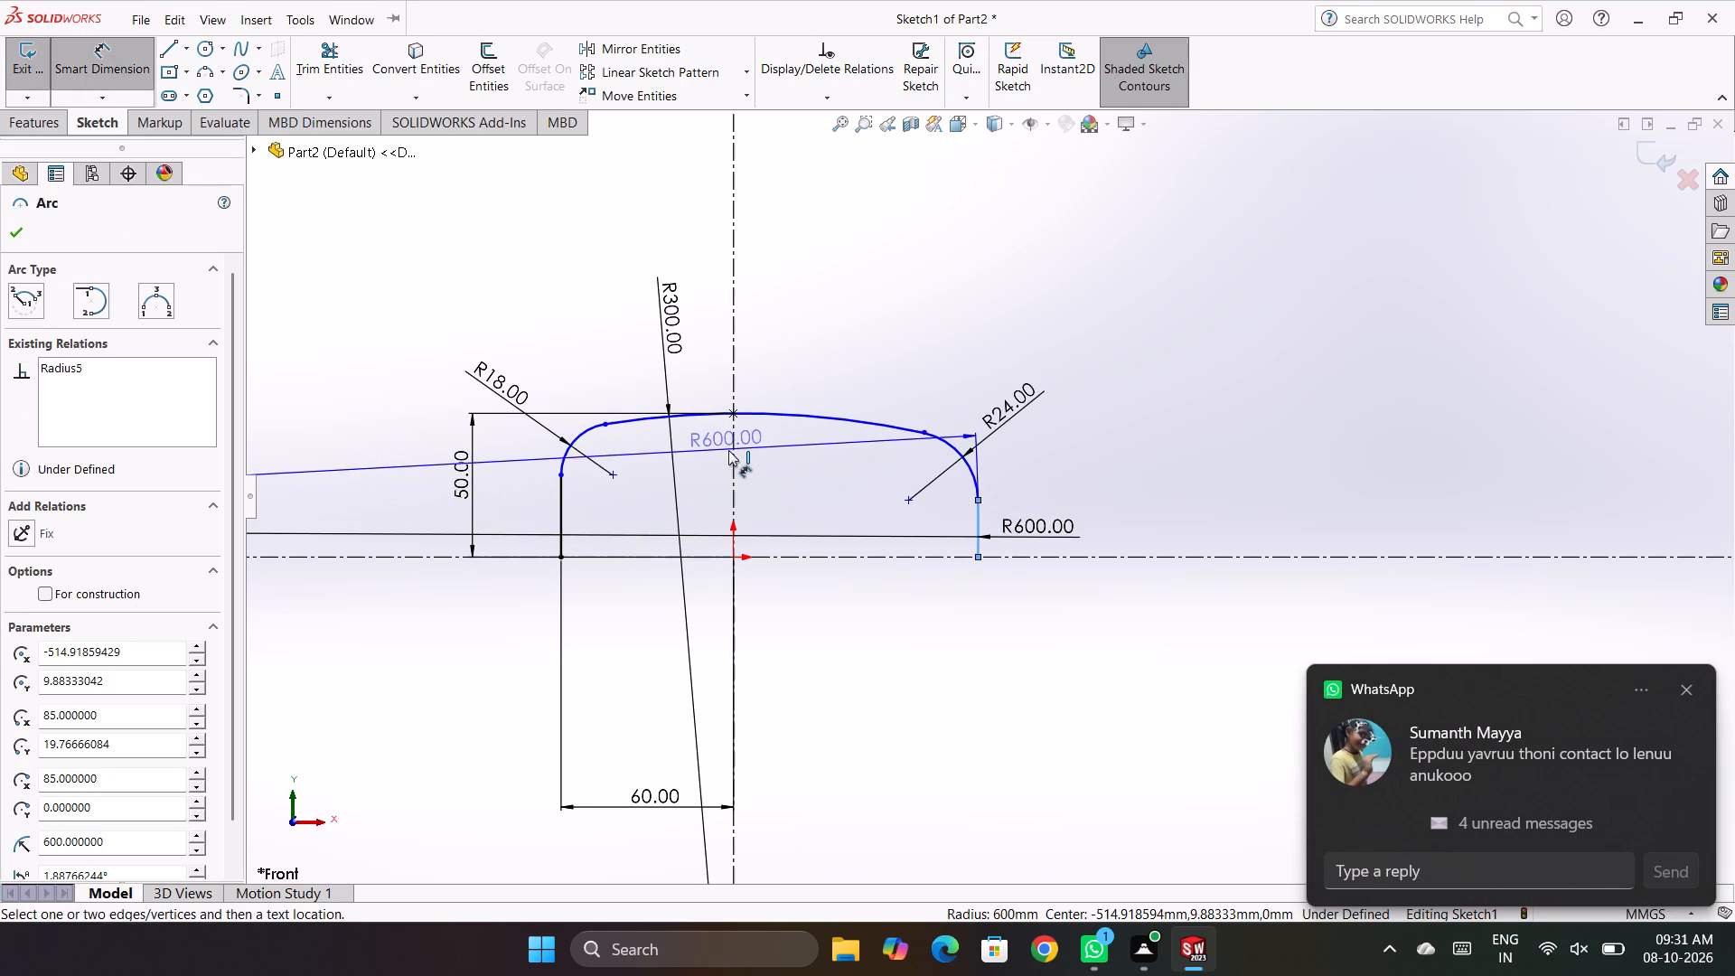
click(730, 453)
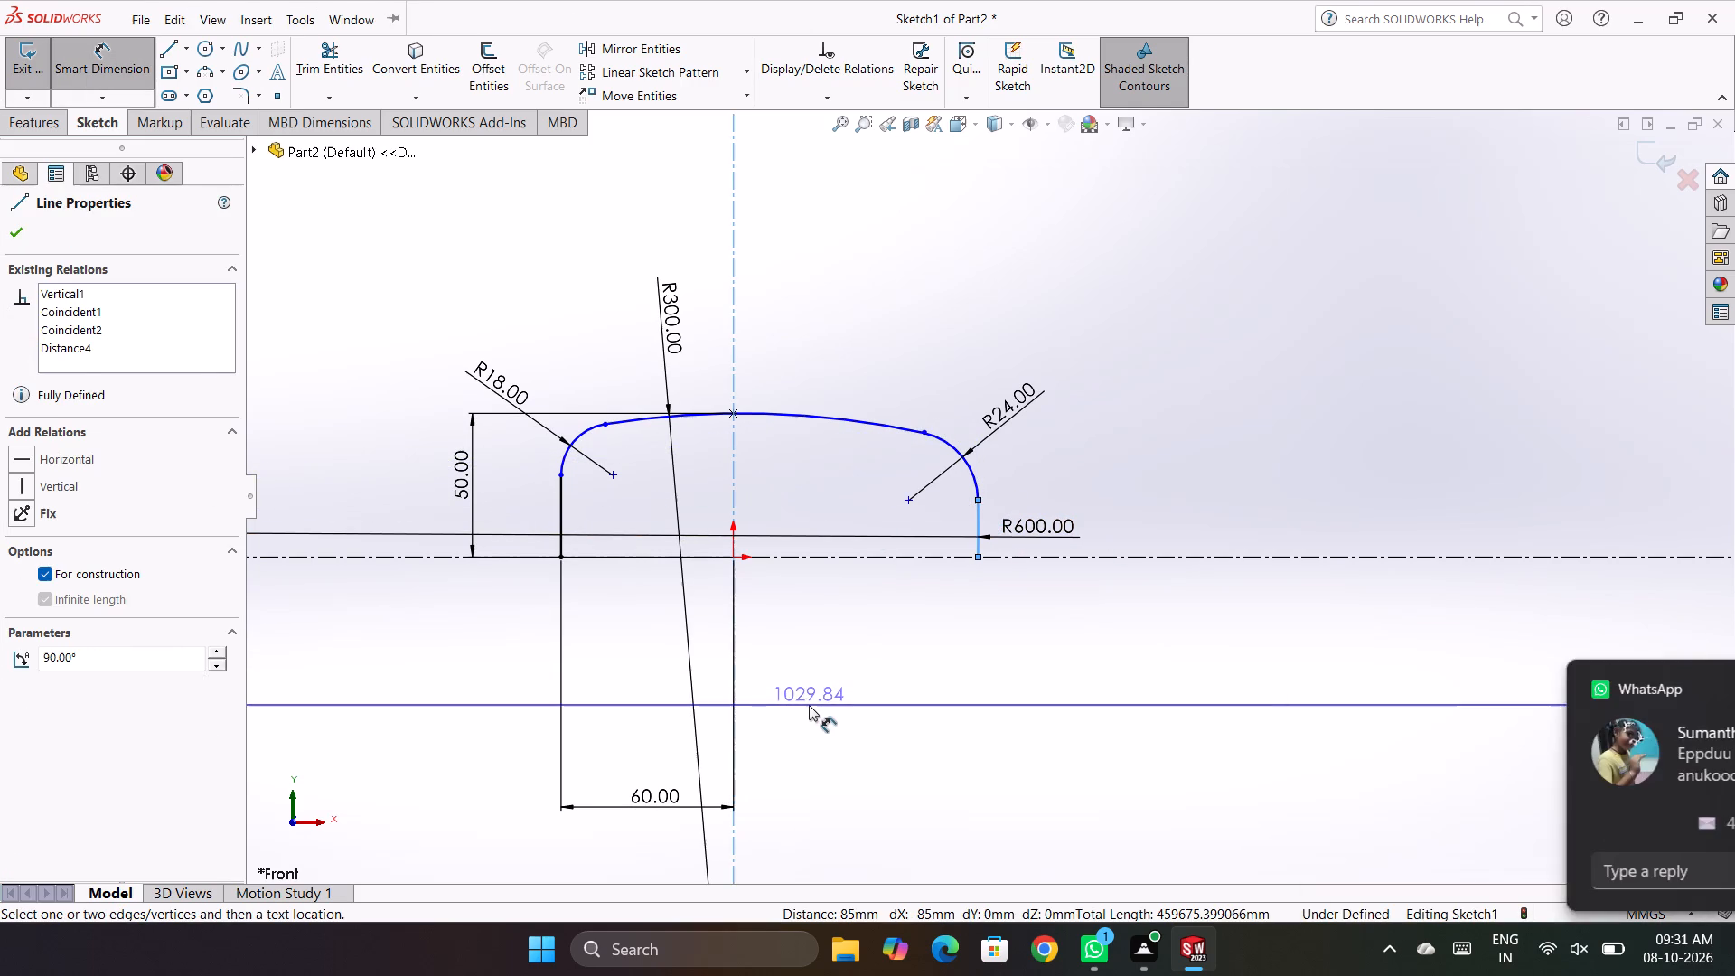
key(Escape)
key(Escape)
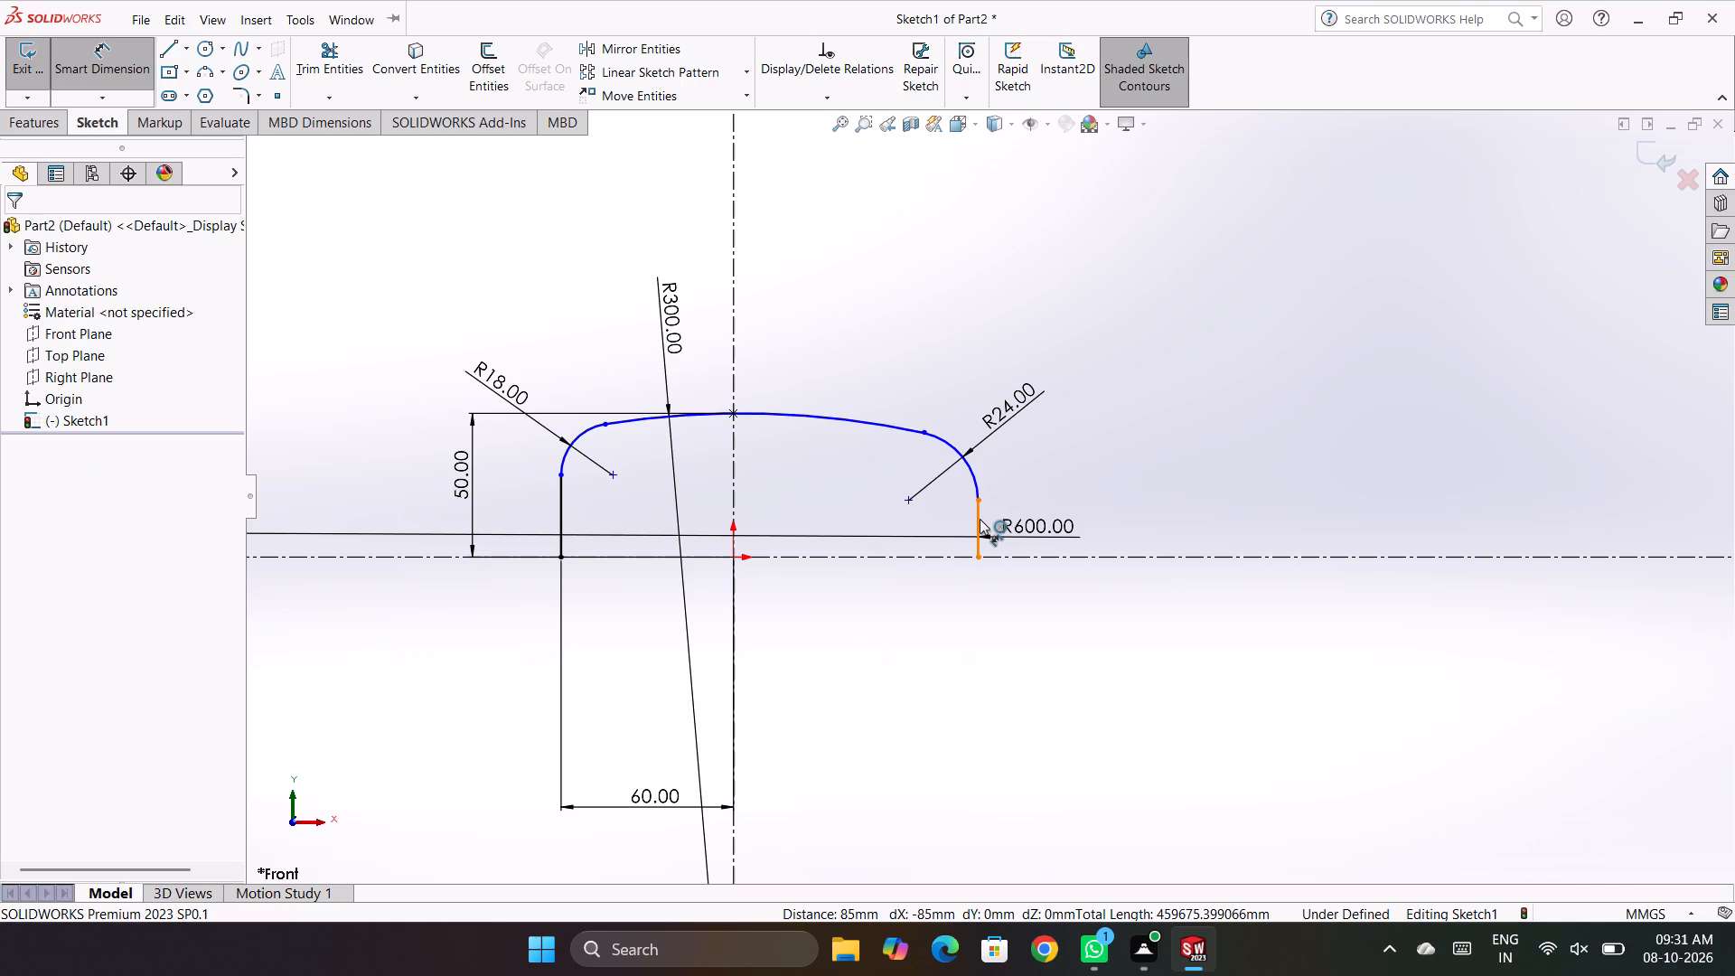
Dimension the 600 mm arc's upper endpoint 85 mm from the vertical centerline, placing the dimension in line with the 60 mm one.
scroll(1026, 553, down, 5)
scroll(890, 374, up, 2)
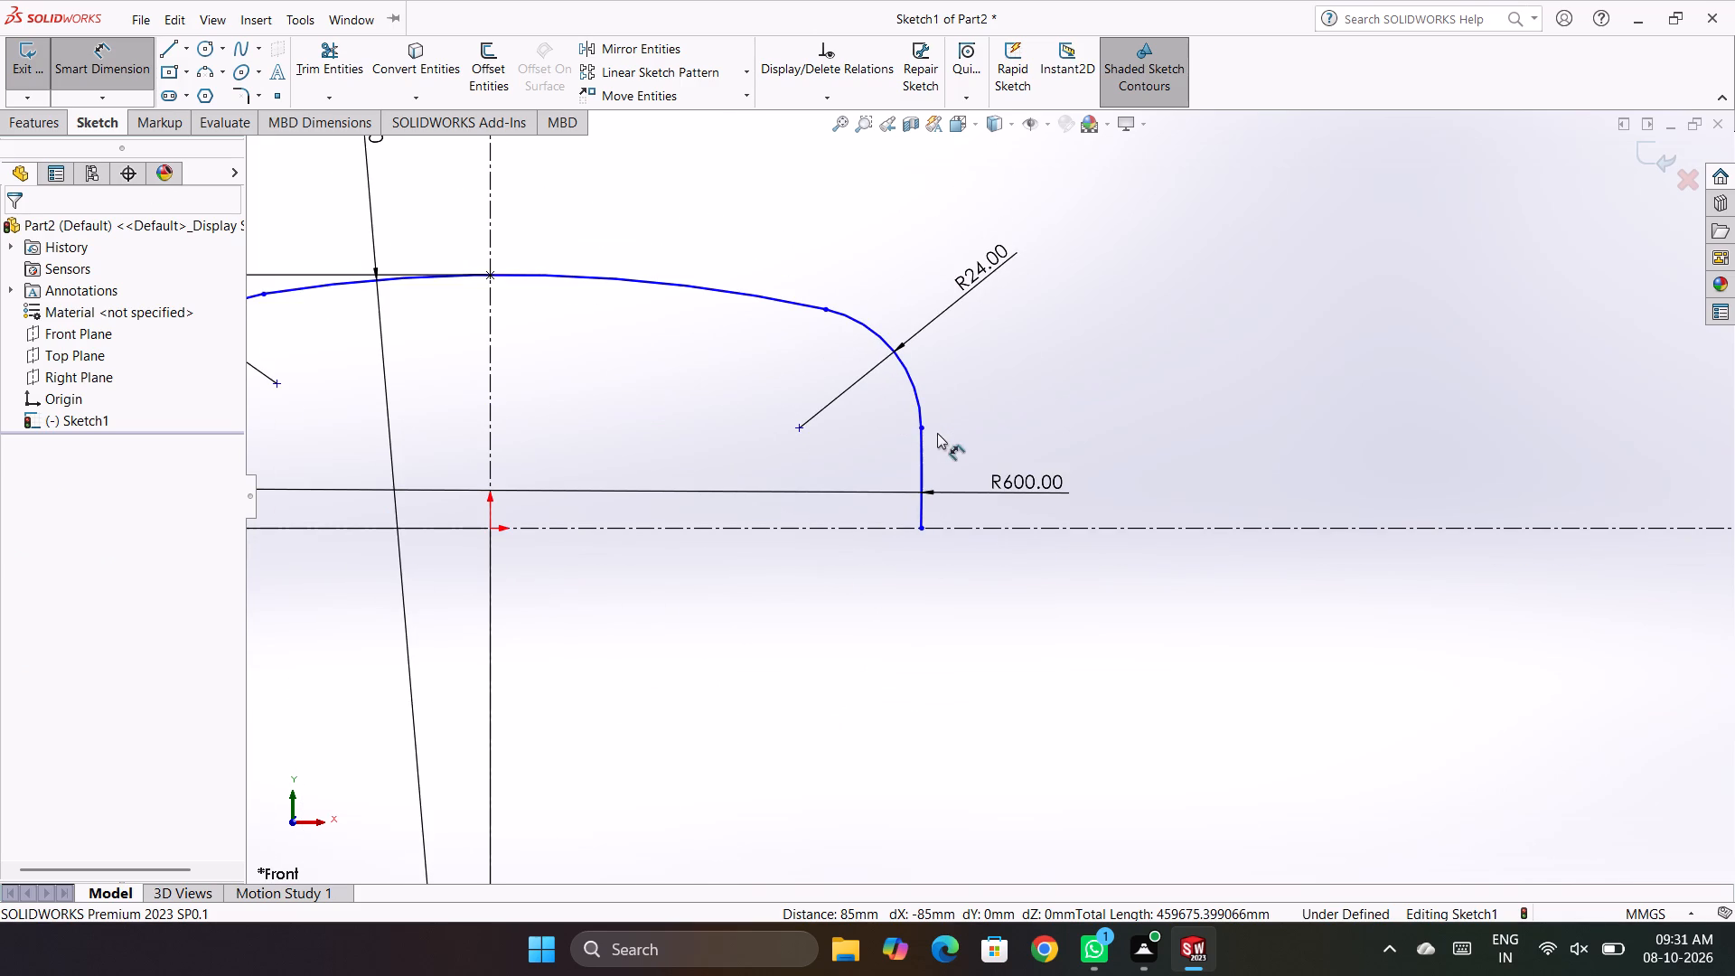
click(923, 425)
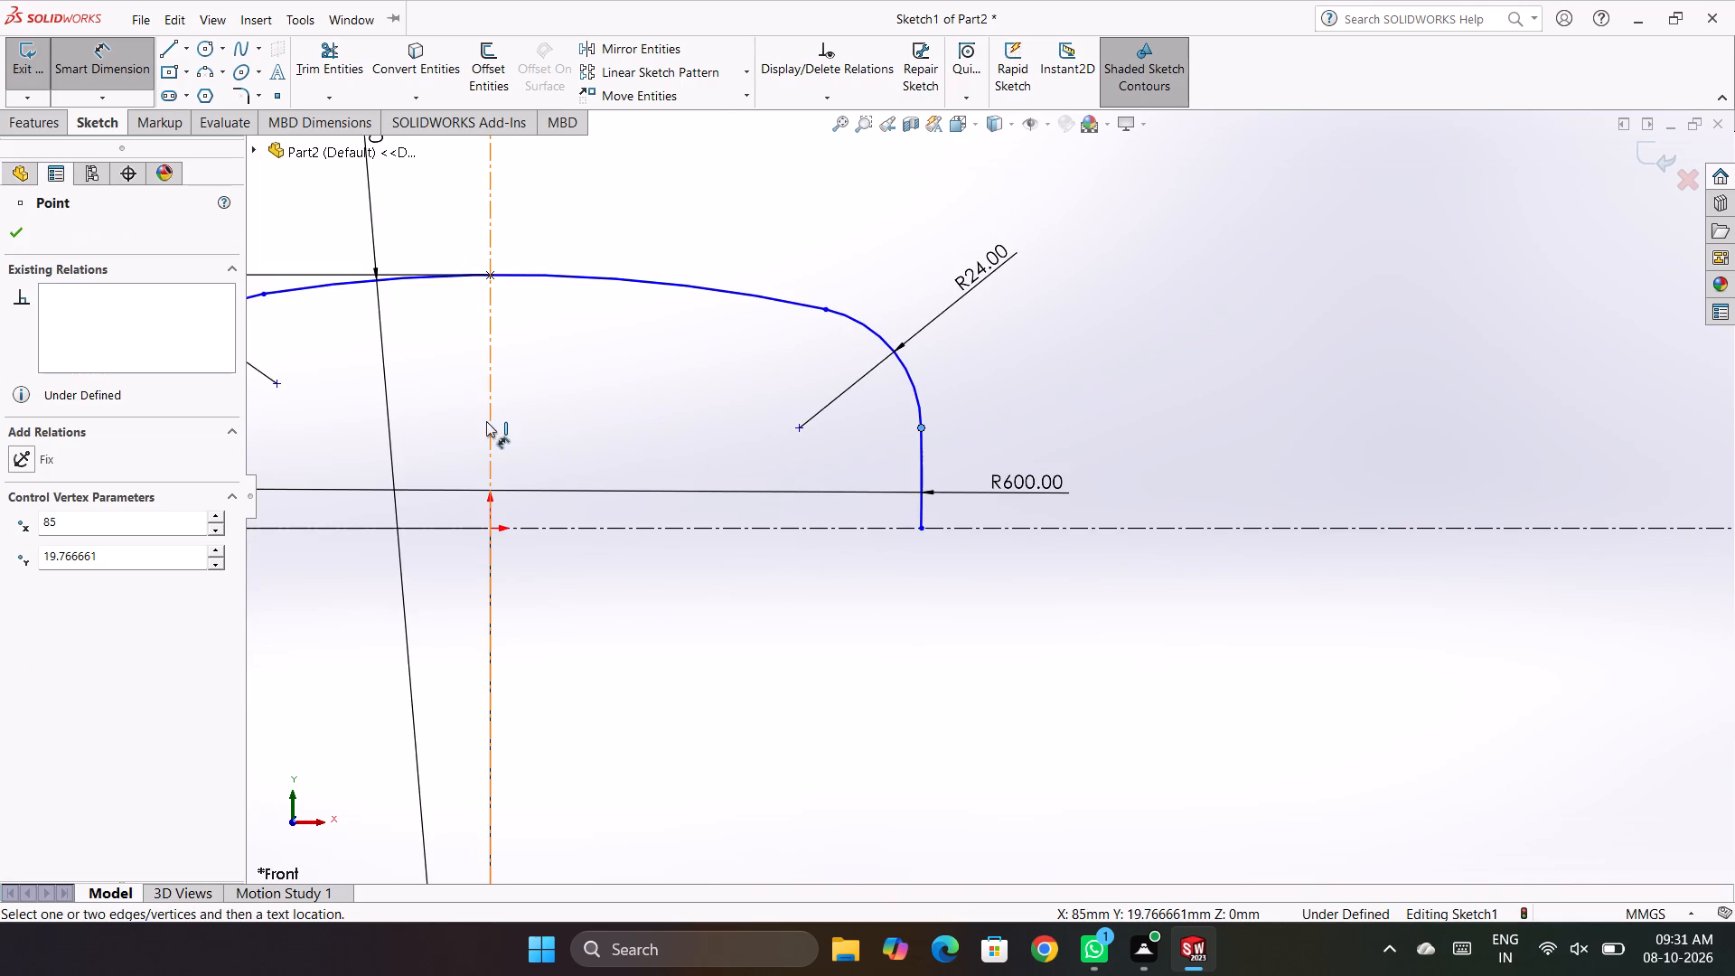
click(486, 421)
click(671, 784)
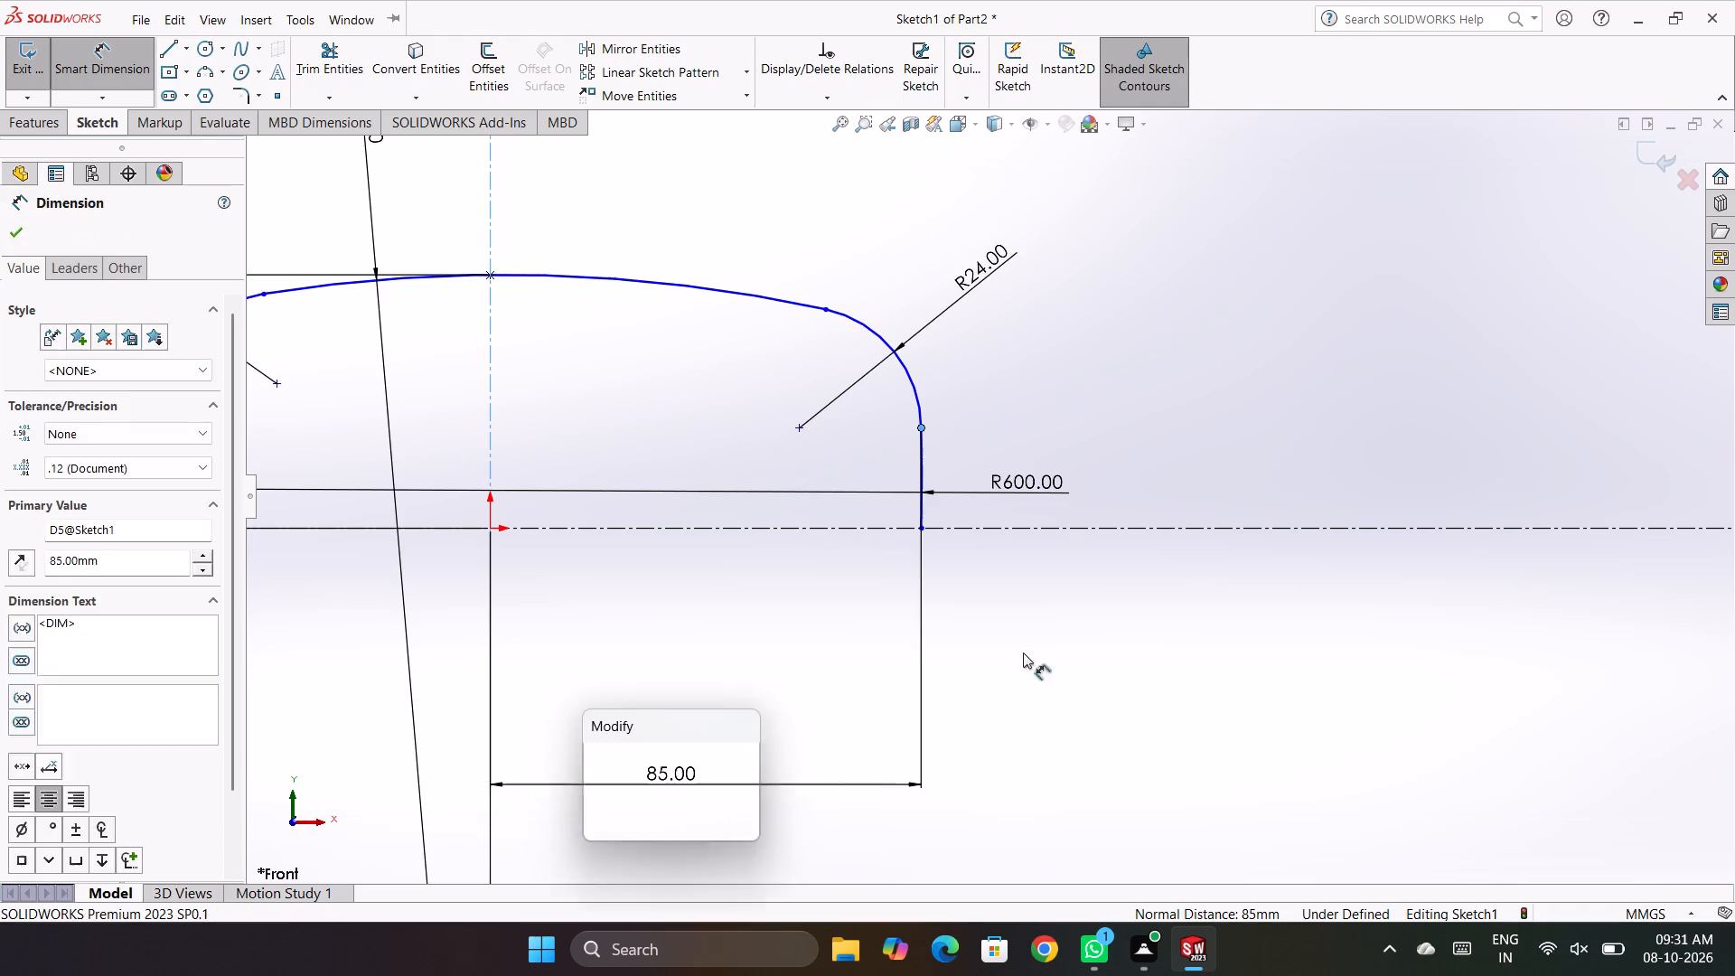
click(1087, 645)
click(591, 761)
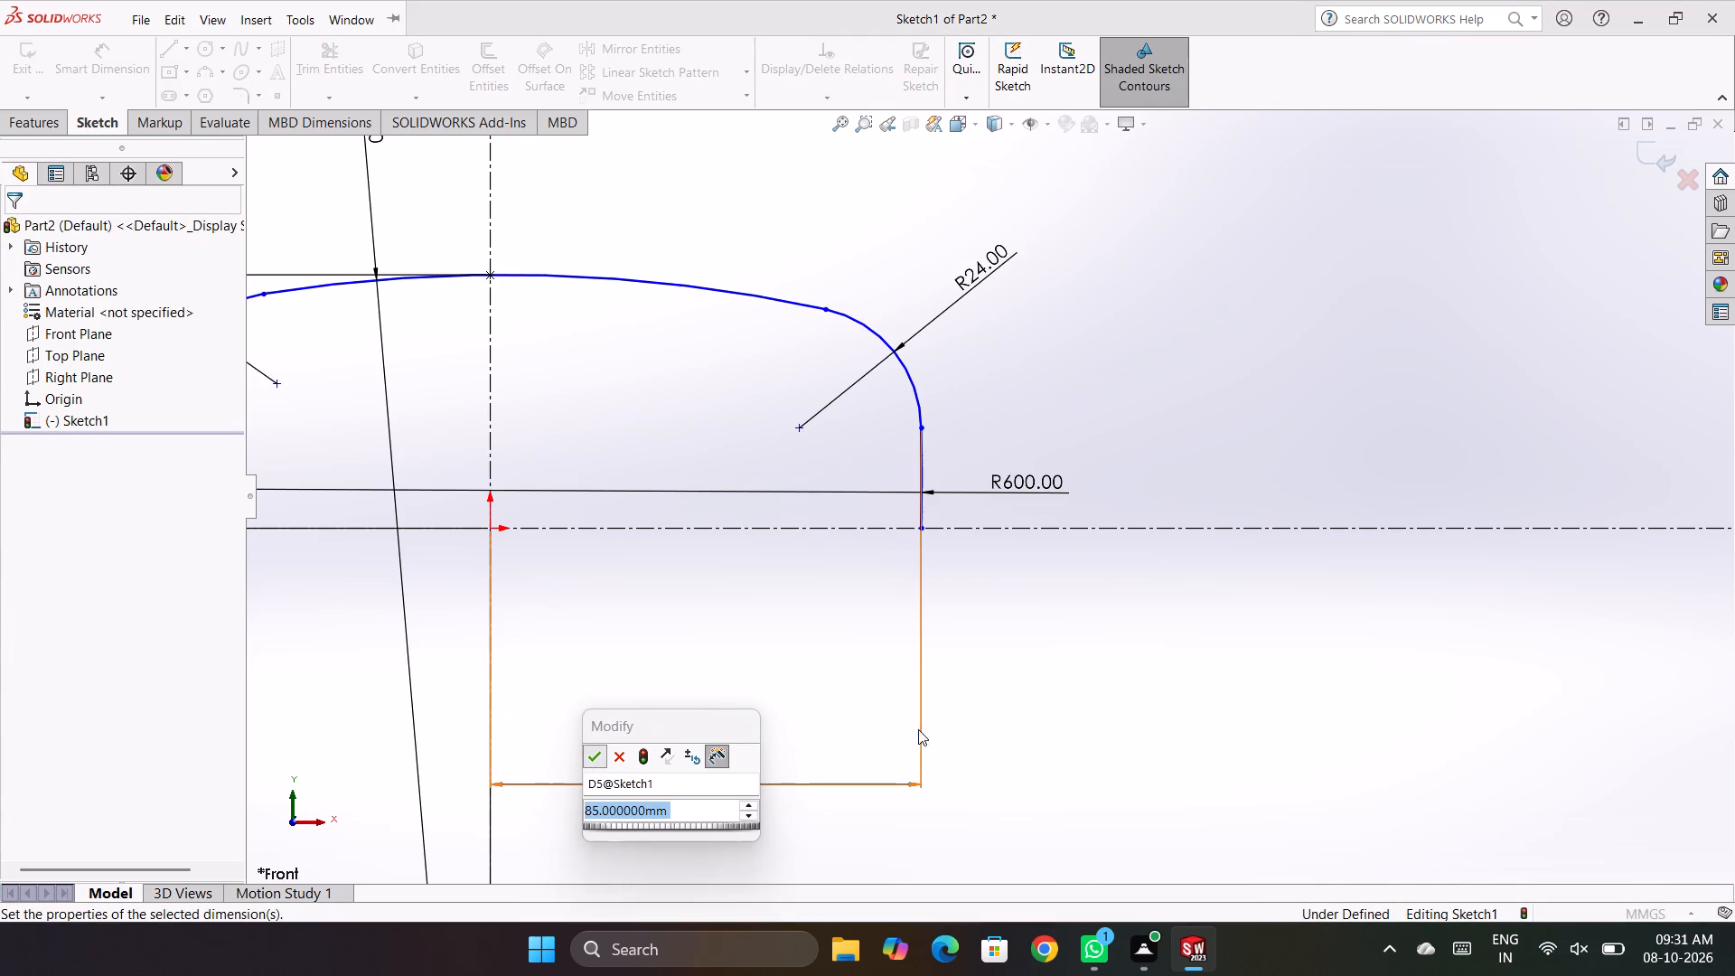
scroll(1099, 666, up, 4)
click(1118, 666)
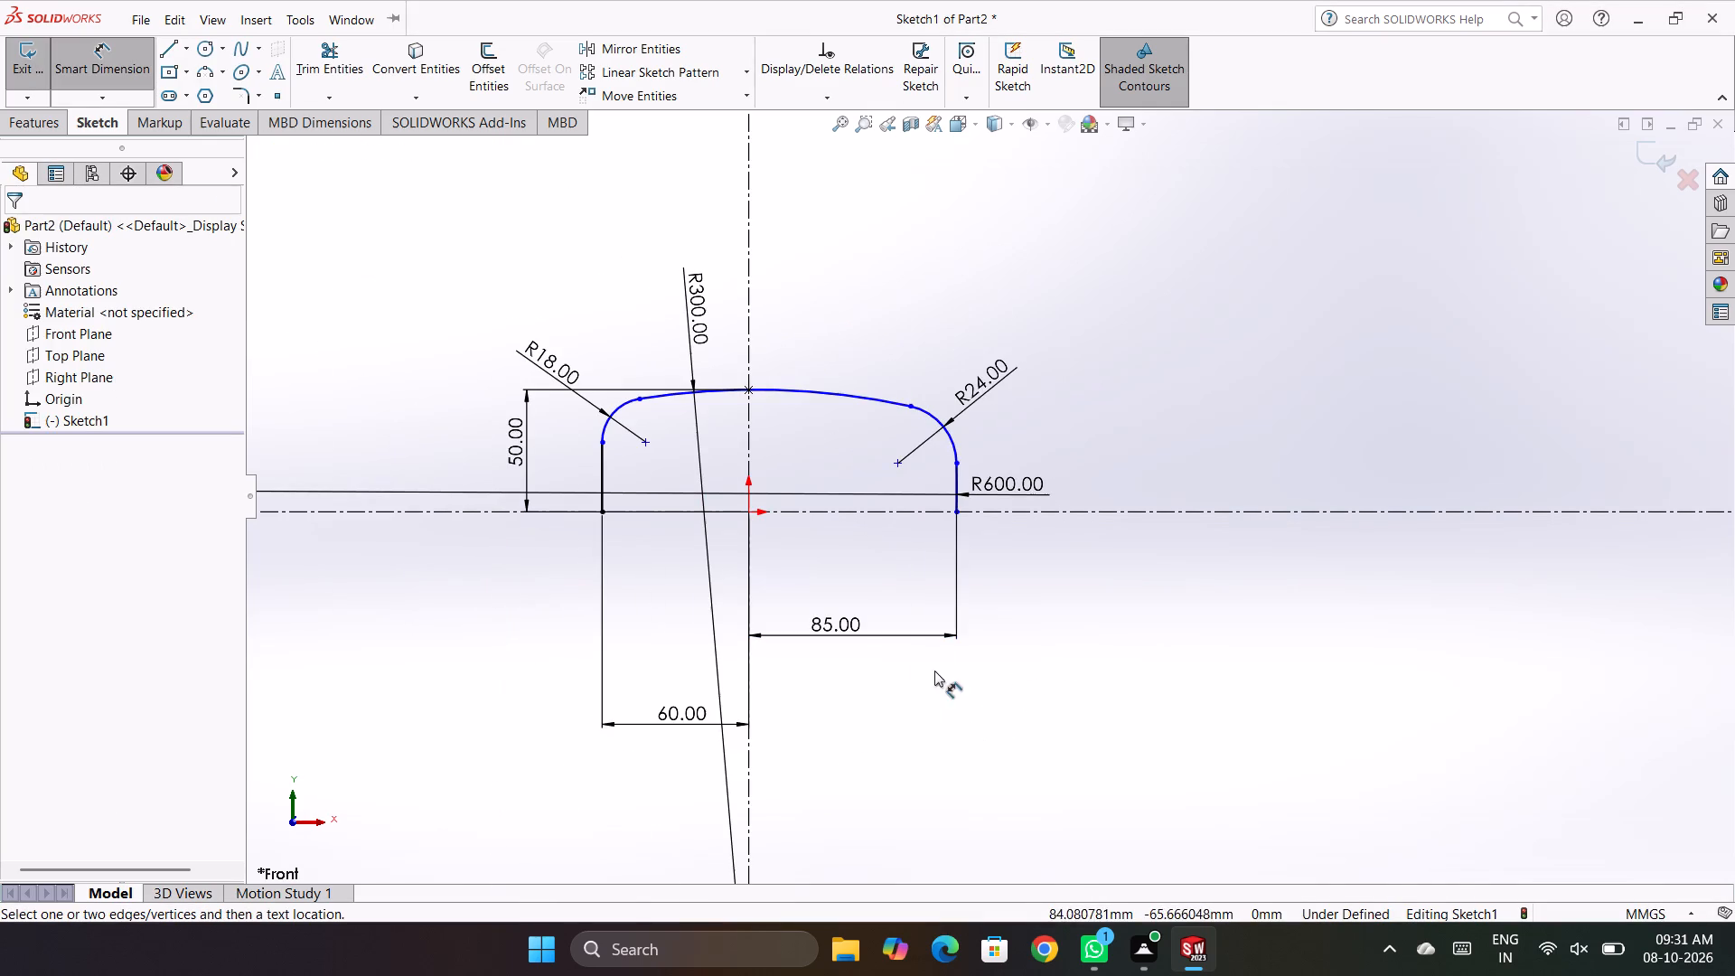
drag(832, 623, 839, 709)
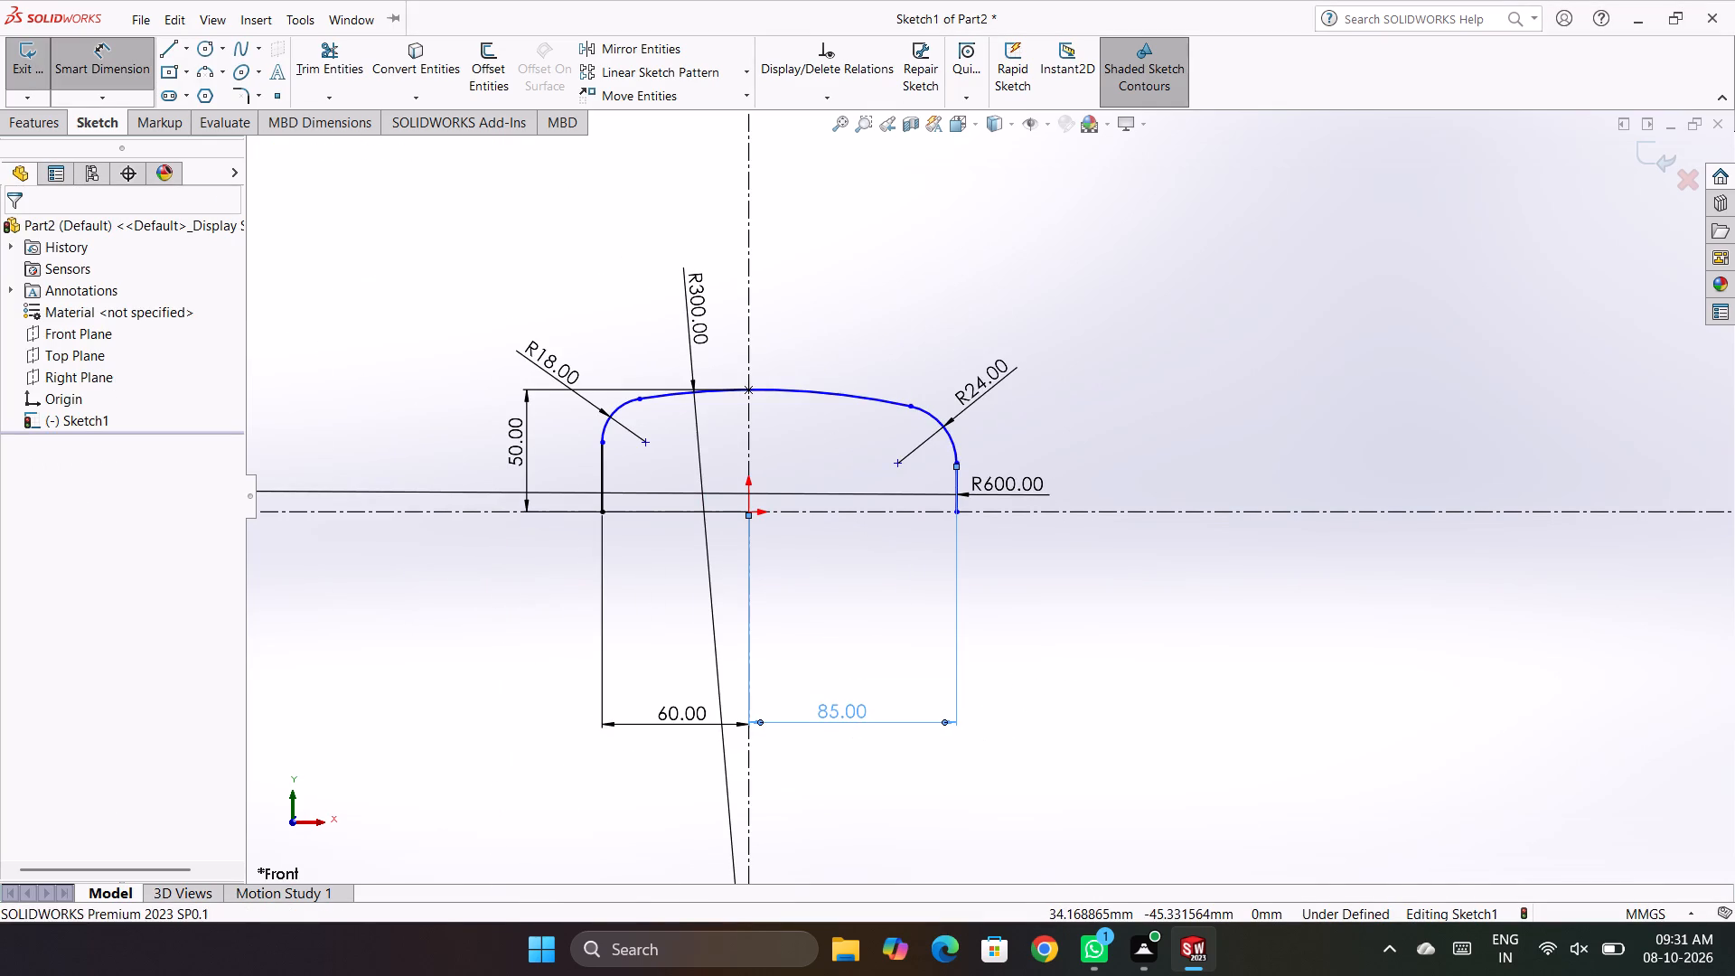
Undo the upper-endpoint dimension and the preceding deletion of the 85 mm dimension at the 600 mm arc's lower endpoint.
key(ctrl+z)
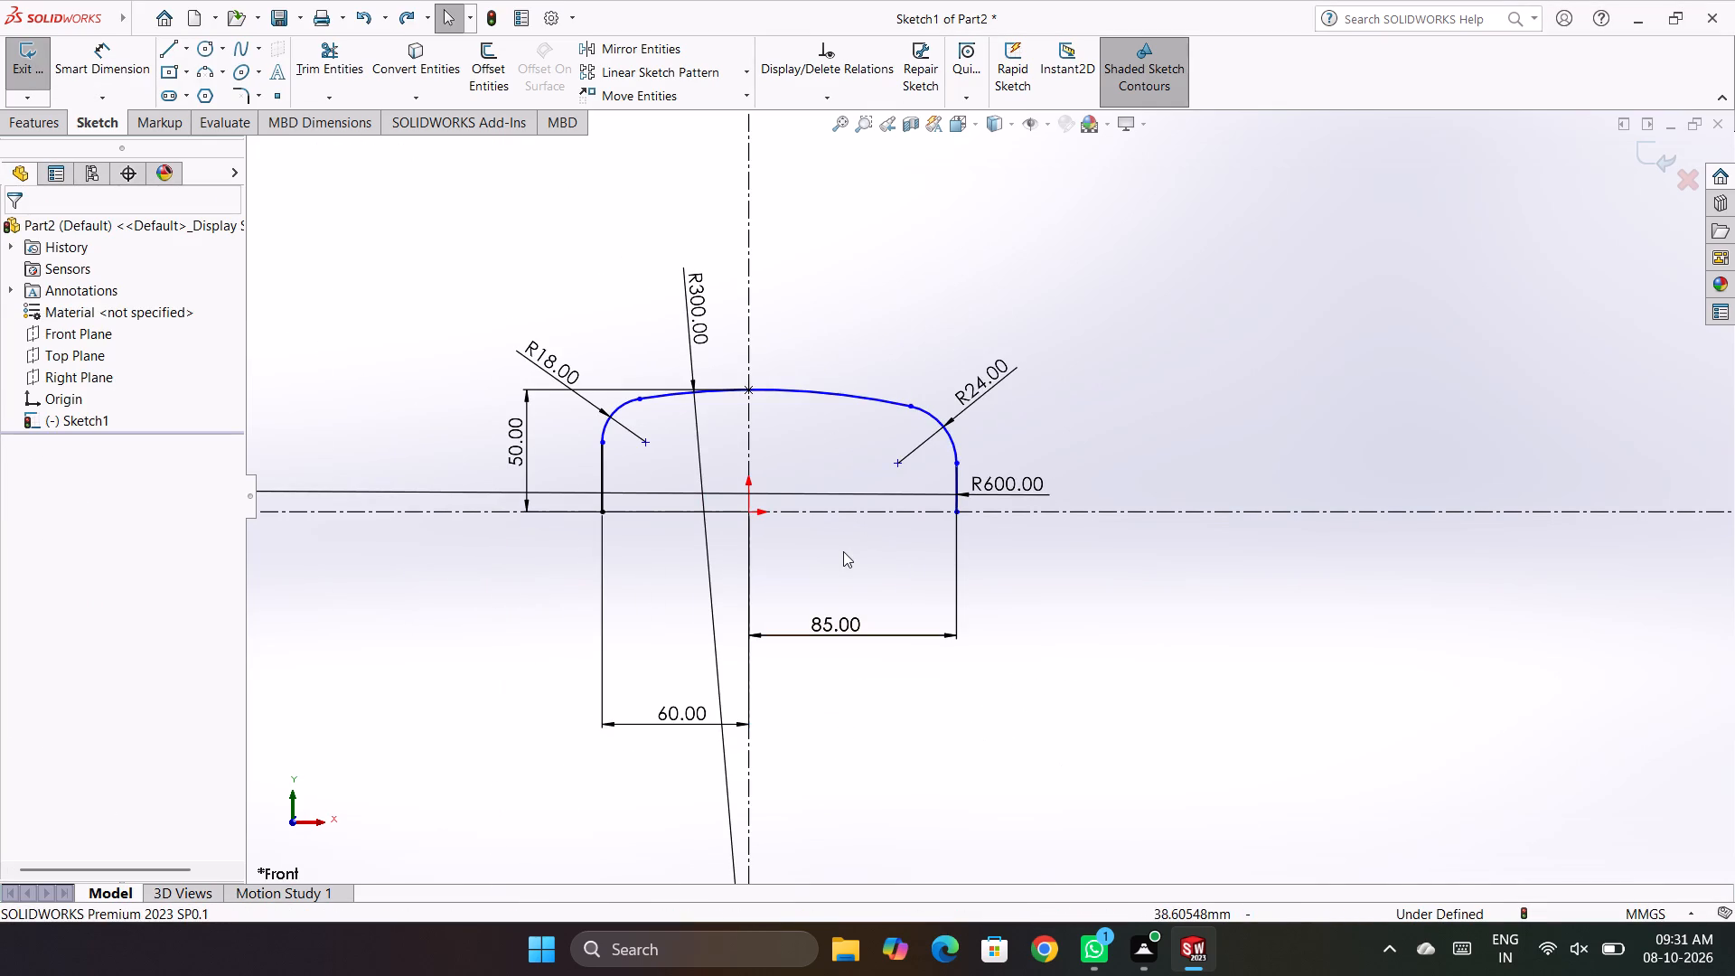
key(ctrl+z)
key(ctrl+z)
key(ctrl+z)
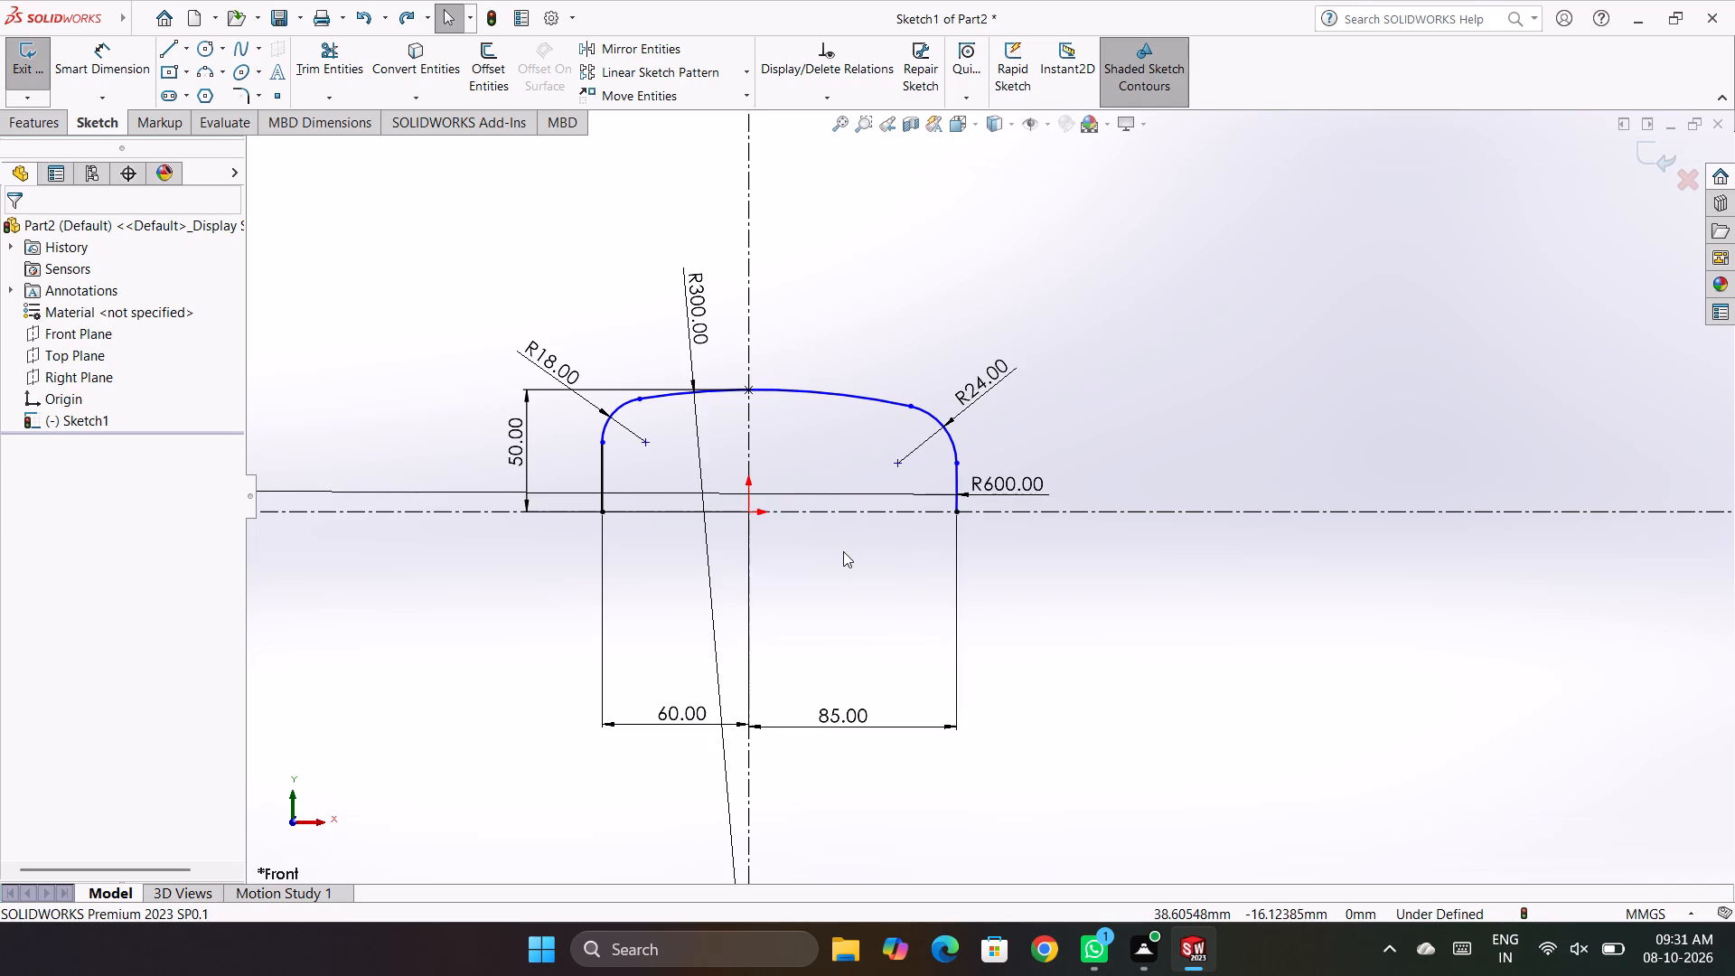
click(1191, 686)
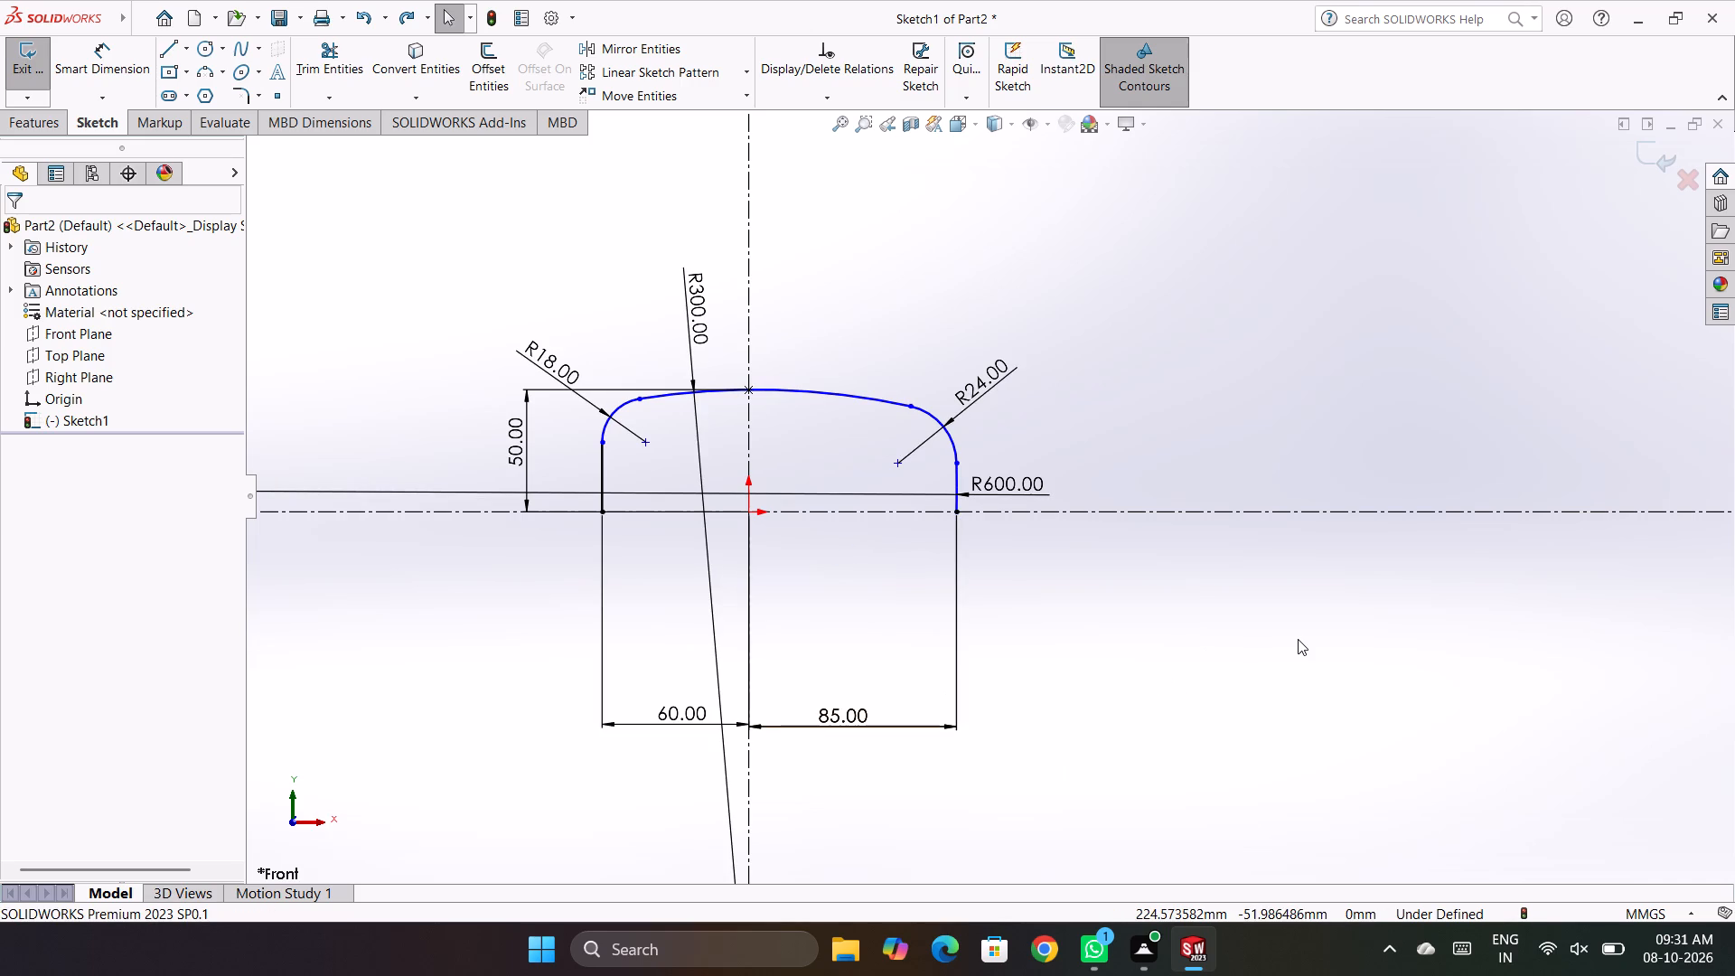
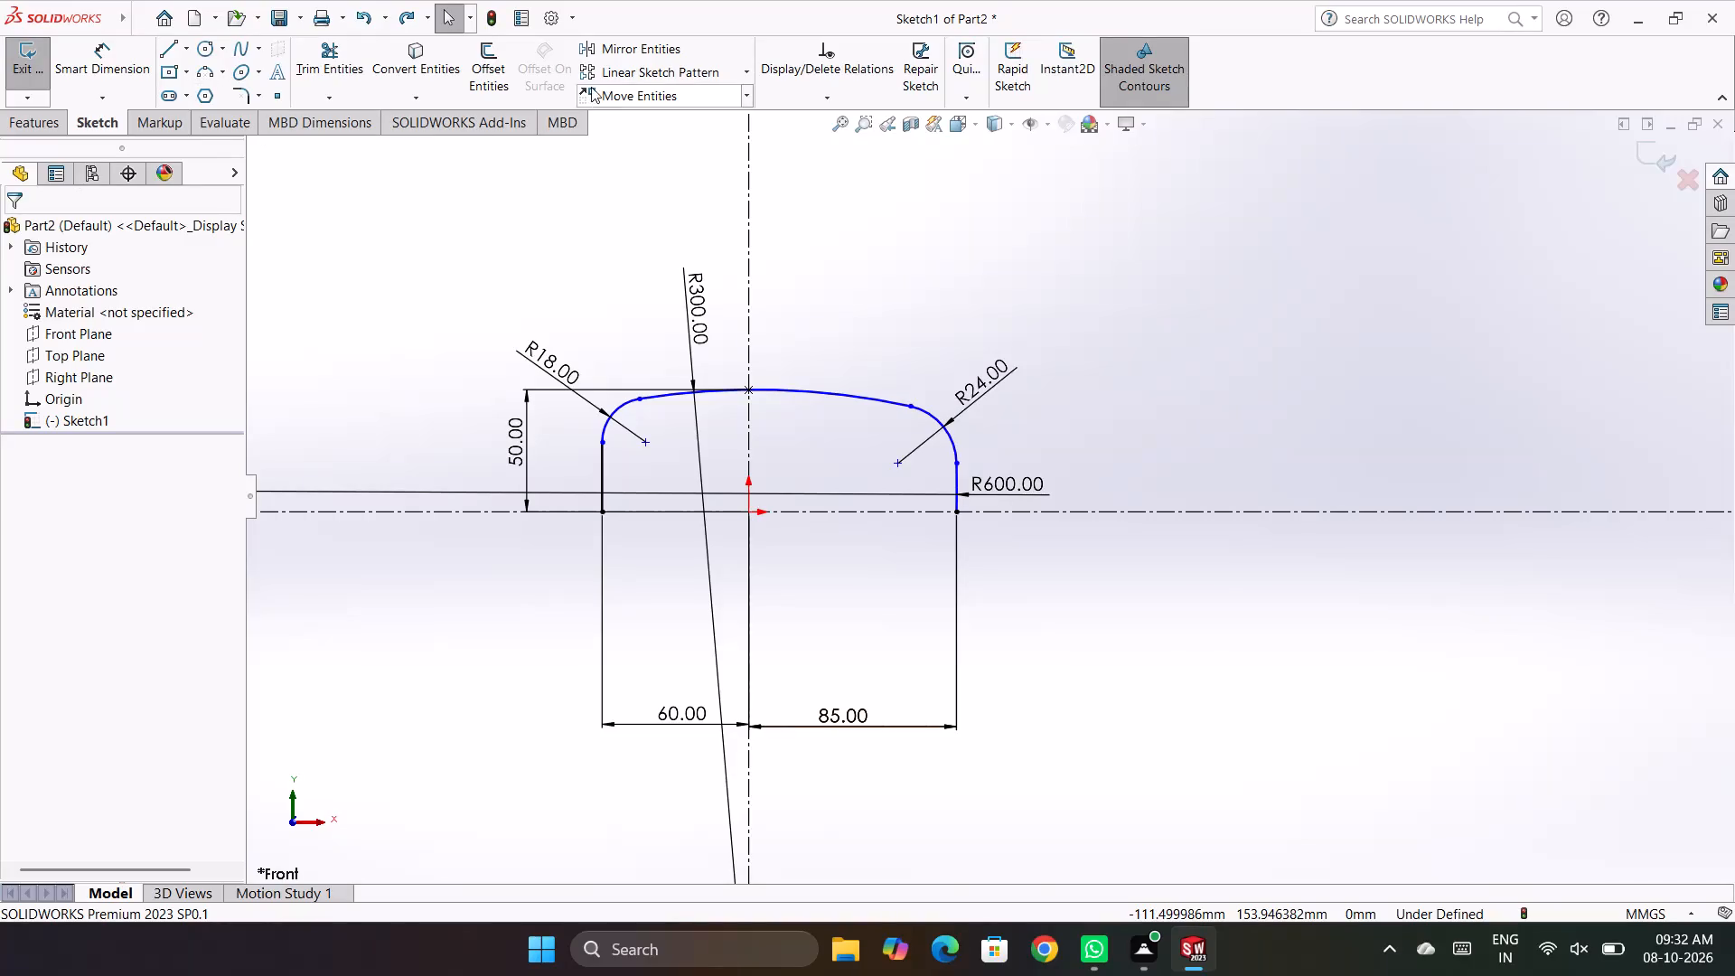
Mirror the whole upper half-profile, including its arcs and straight side, about the horizontal centerline, keeping the original.
click(667, 54)
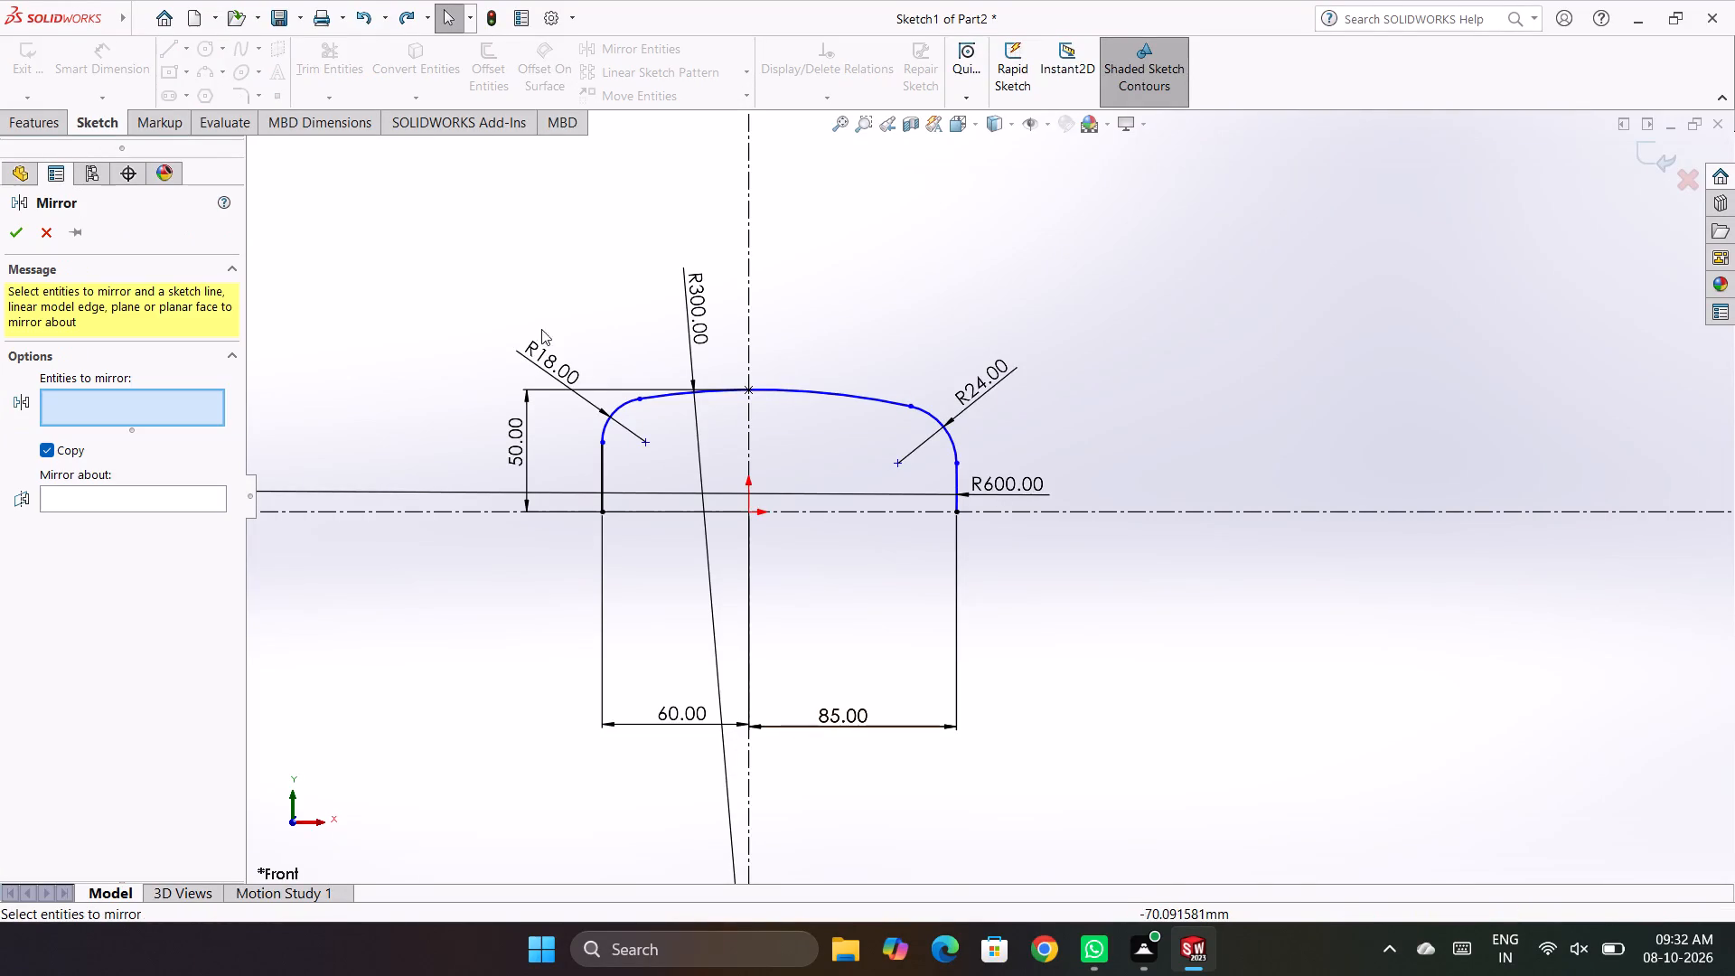
drag(433, 288, 1206, 643)
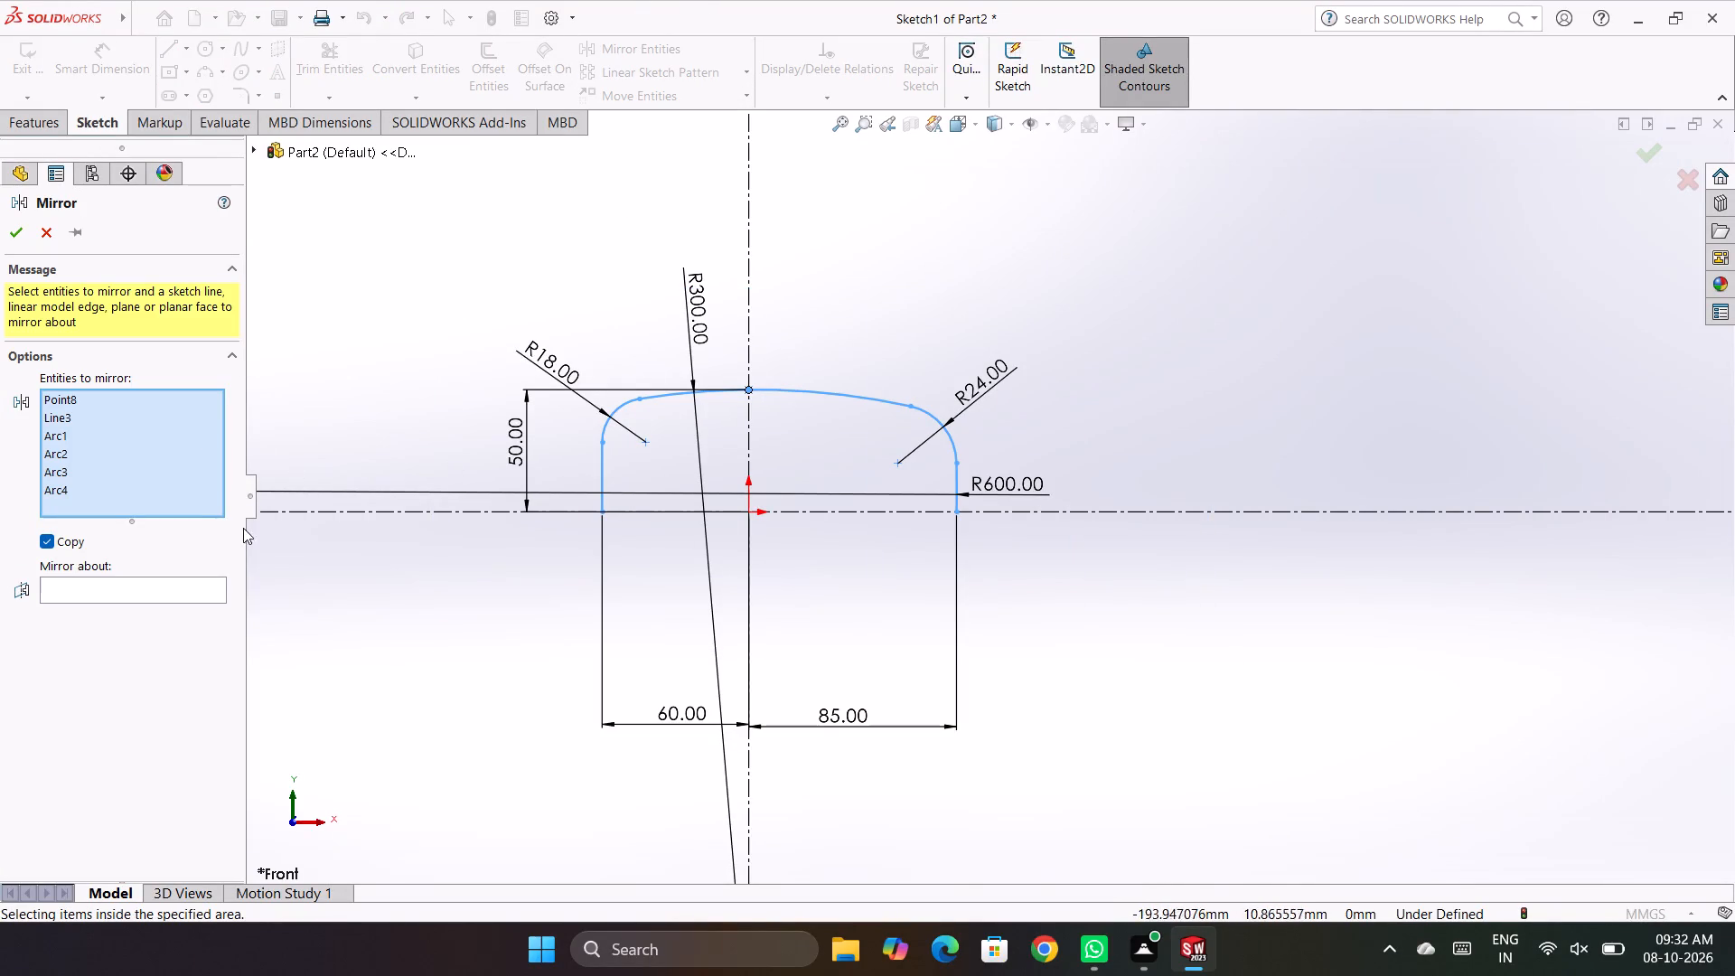
click(170, 604)
click(179, 592)
click(333, 510)
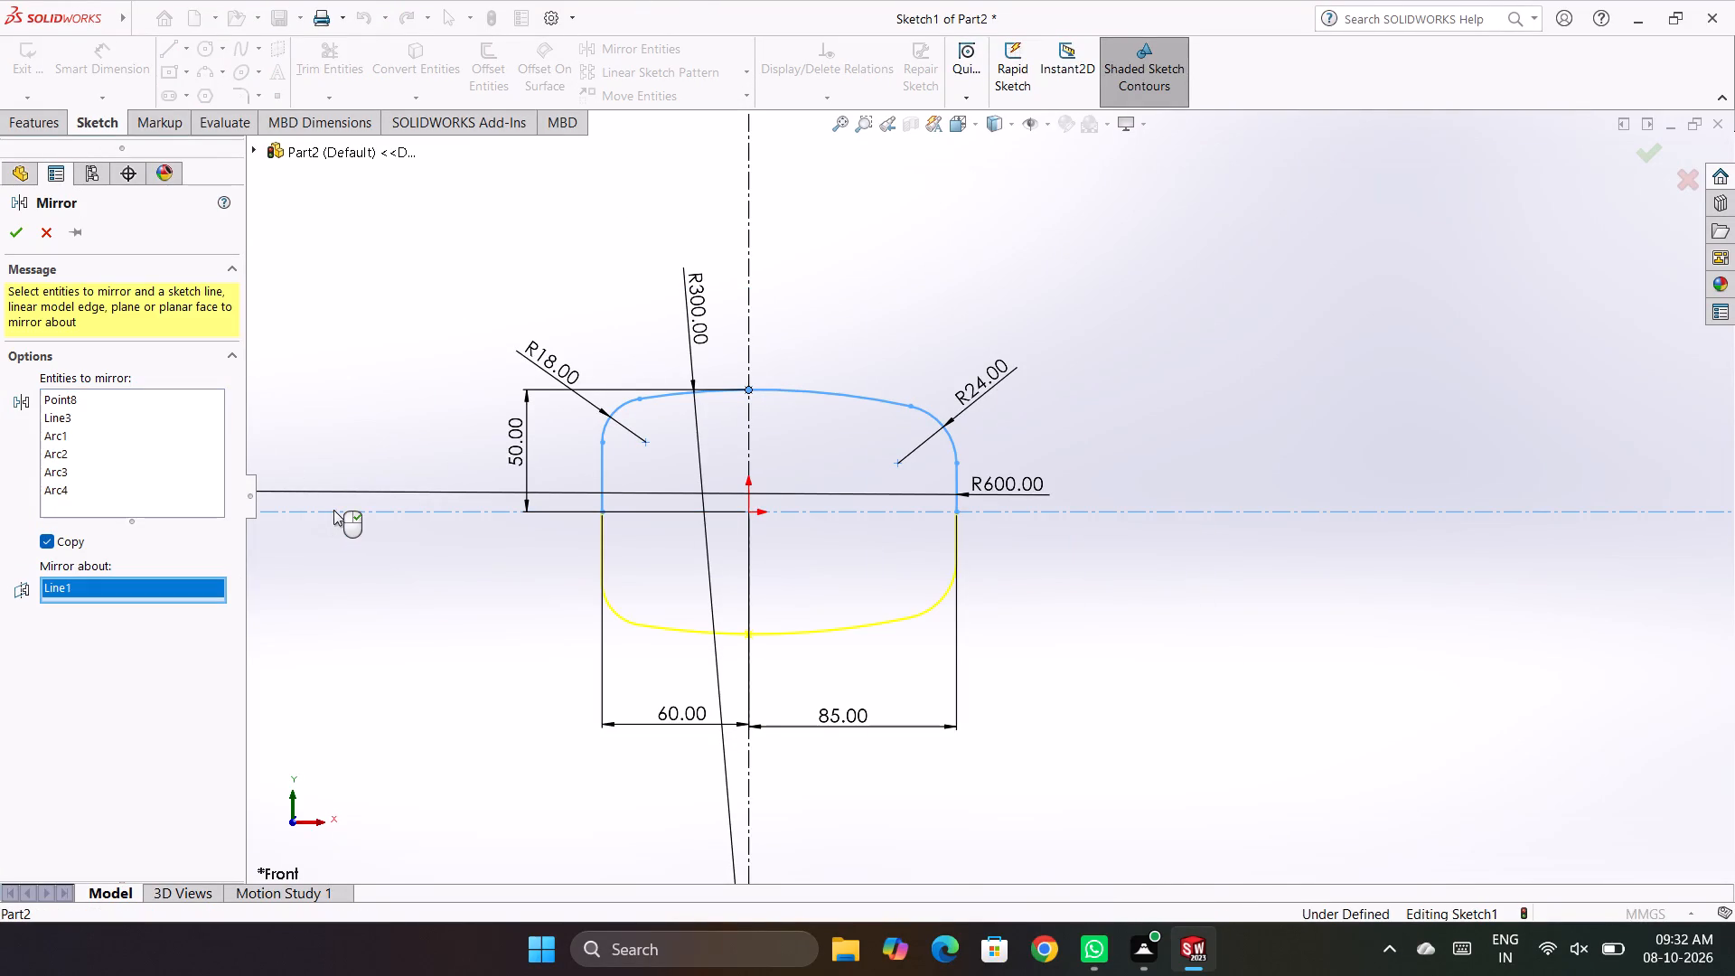
click(21, 240)
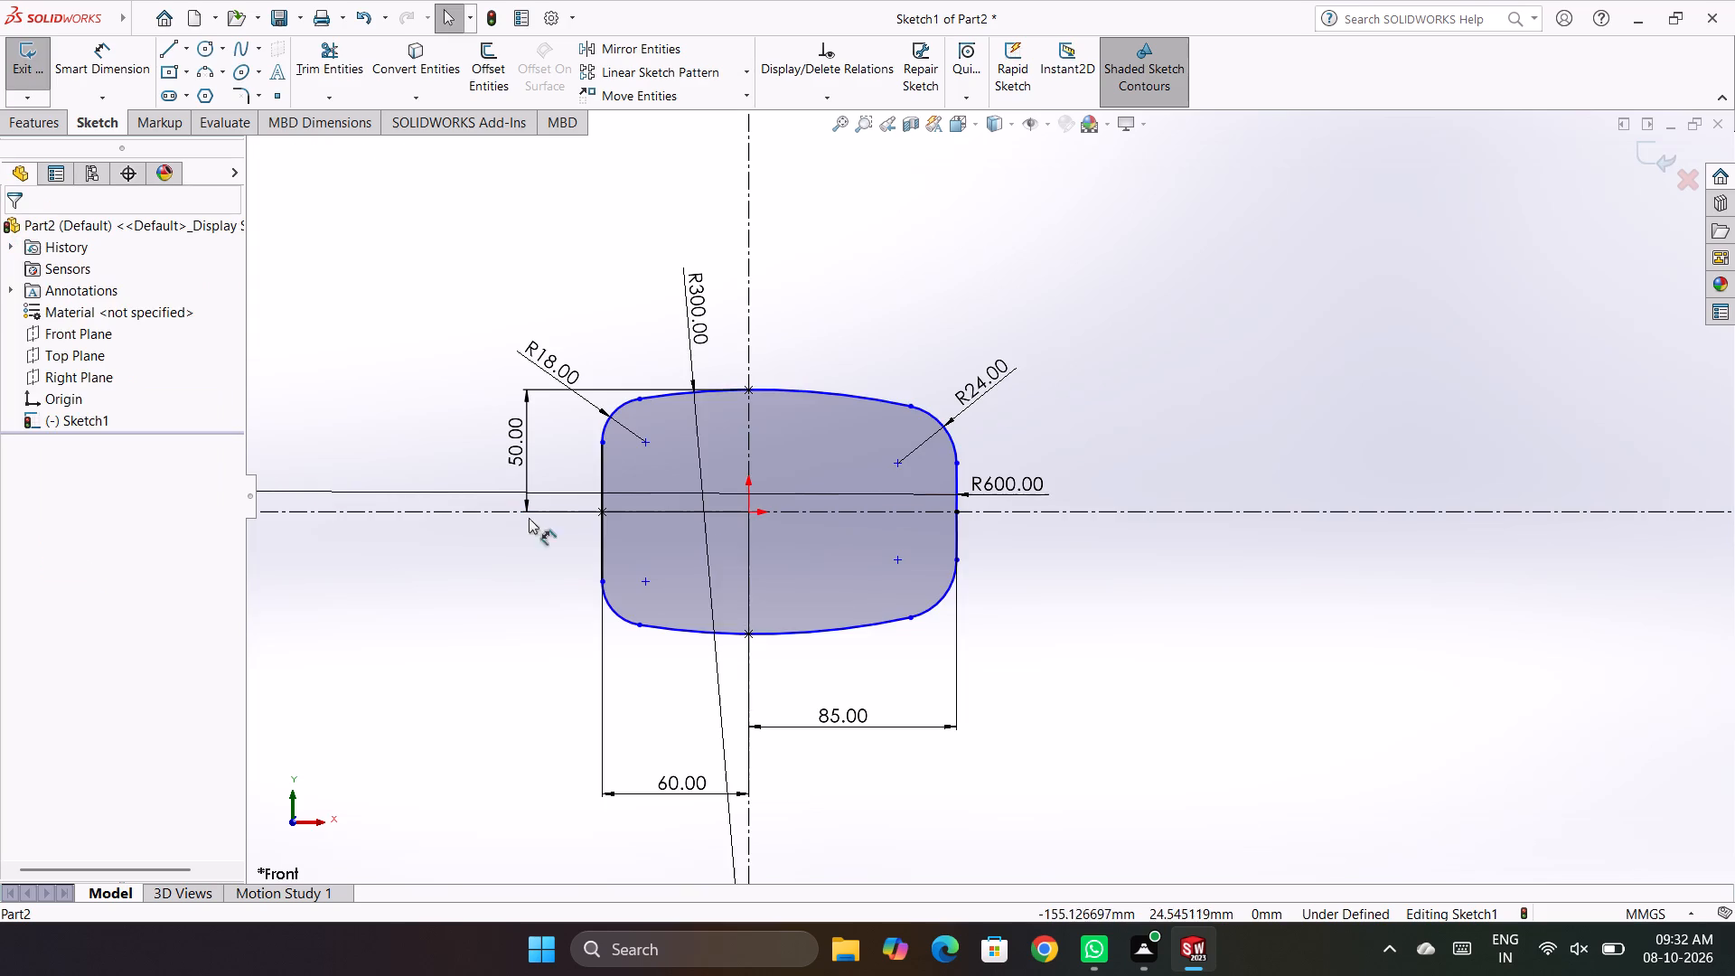
click(558, 259)
click(1167, 432)
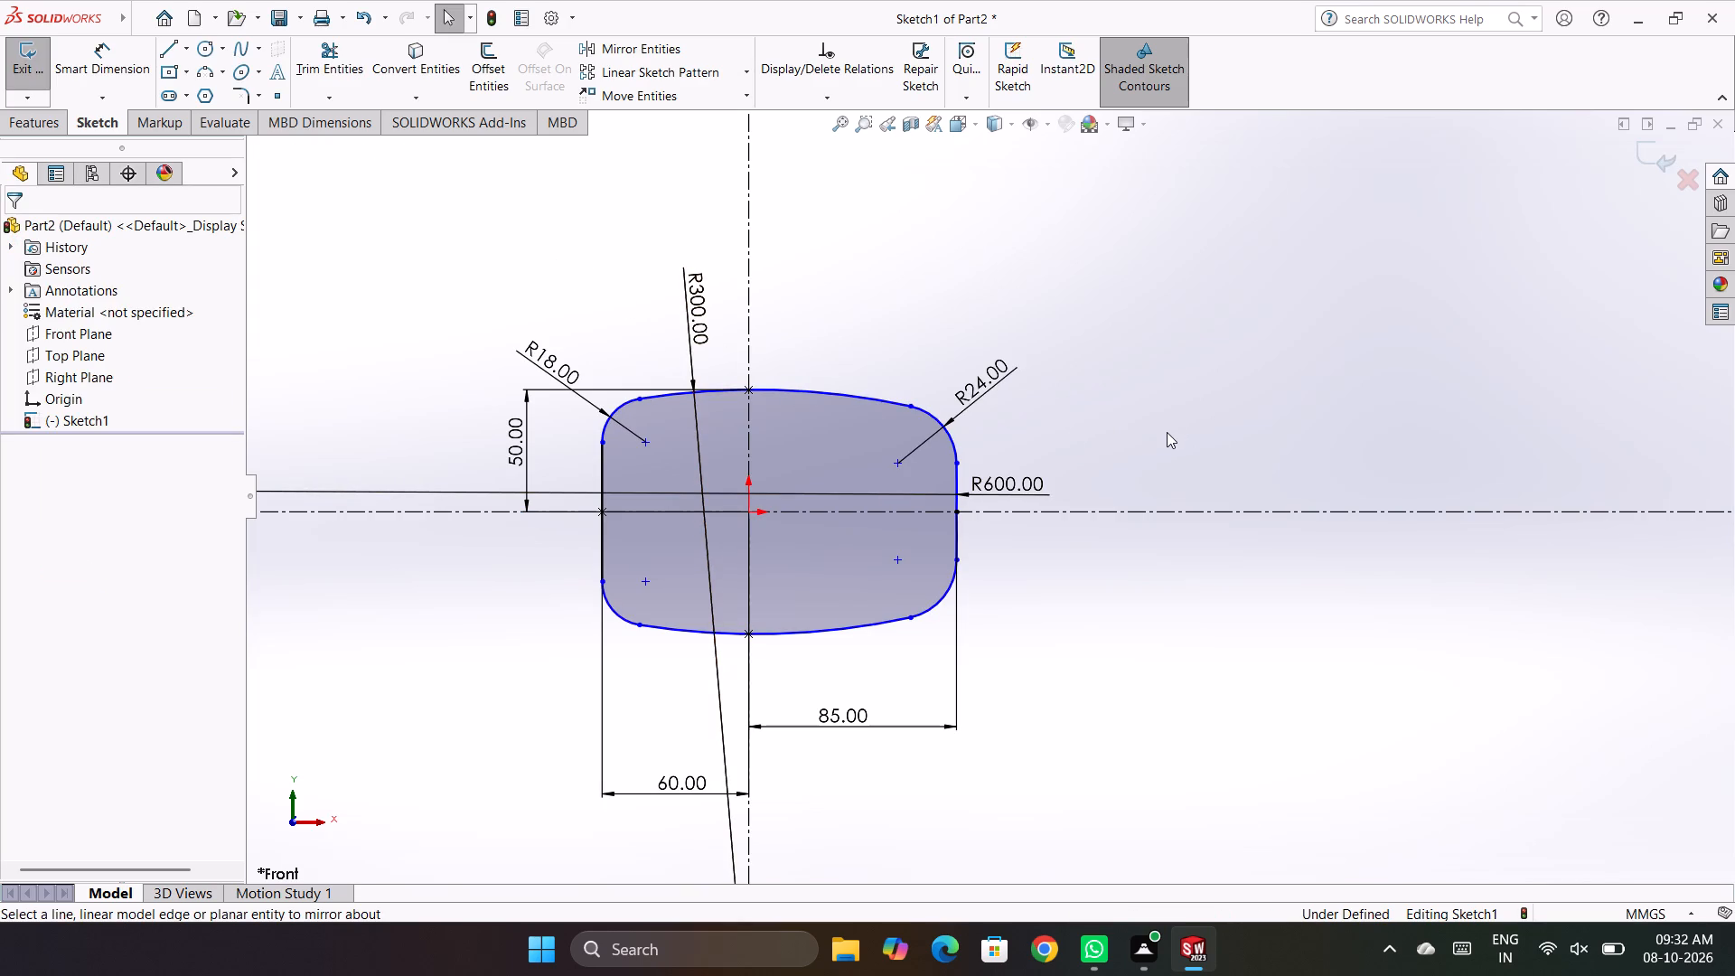
click(1168, 427)
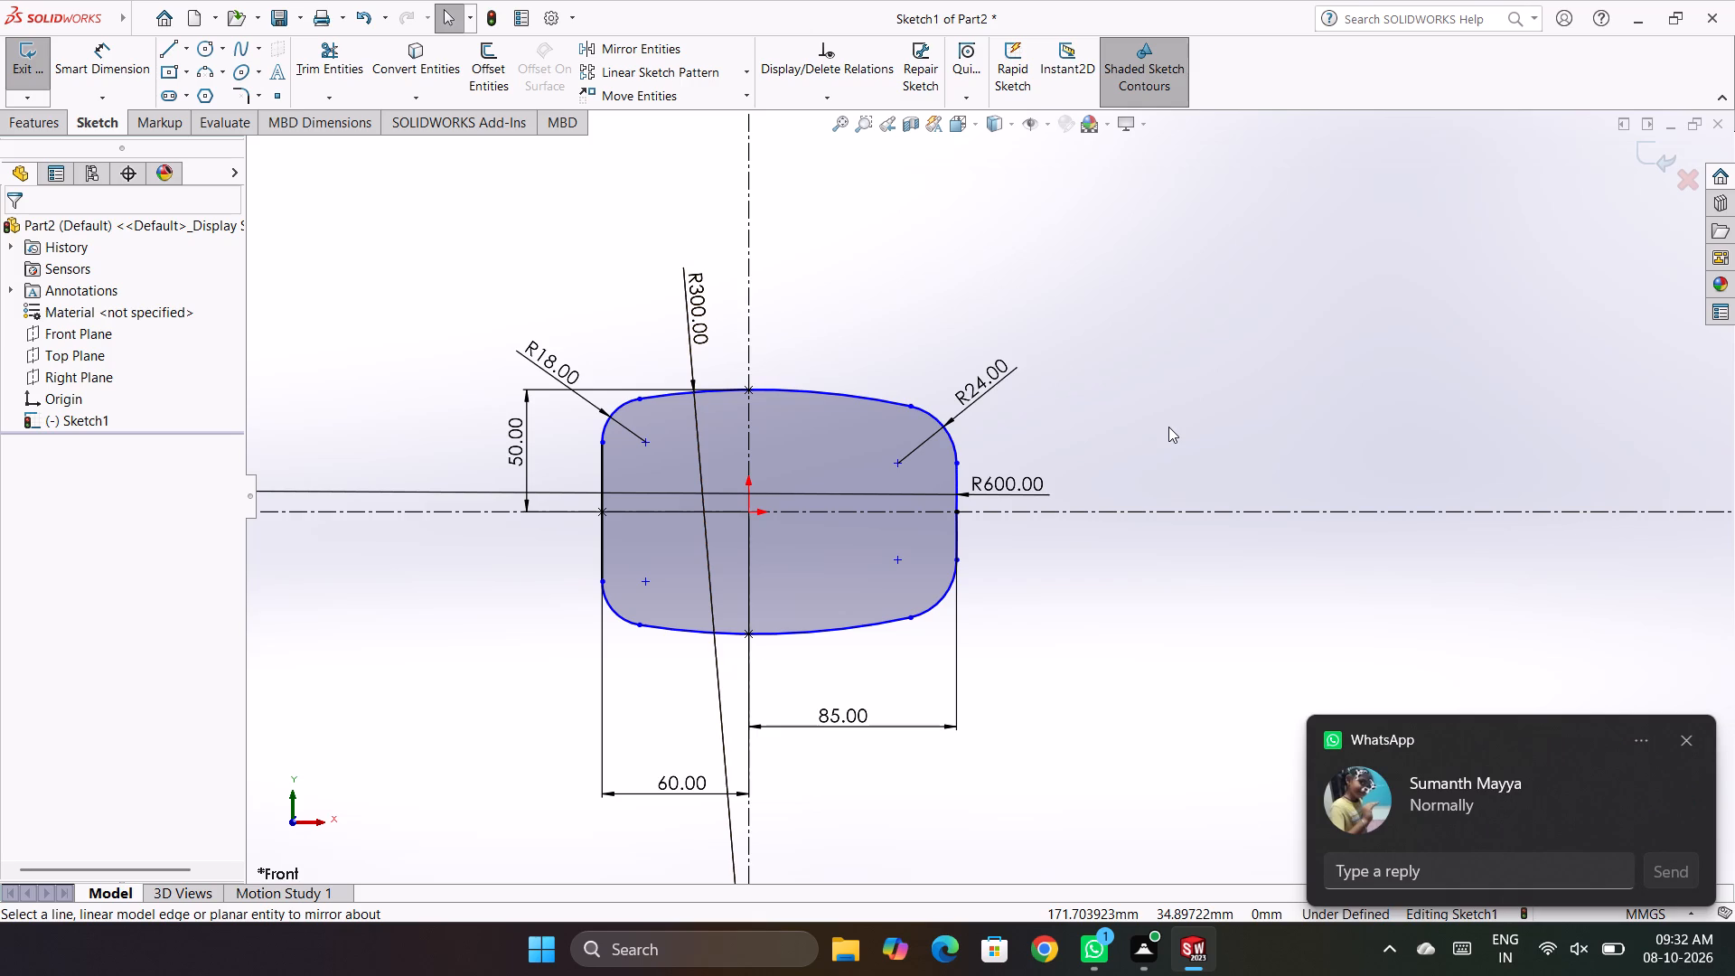
Examine where the 600 mm side arc meets its mirrored copy on the horizontal centerline.
scroll(870, 482, down, 4)
scroll(1043, 542, down, 5)
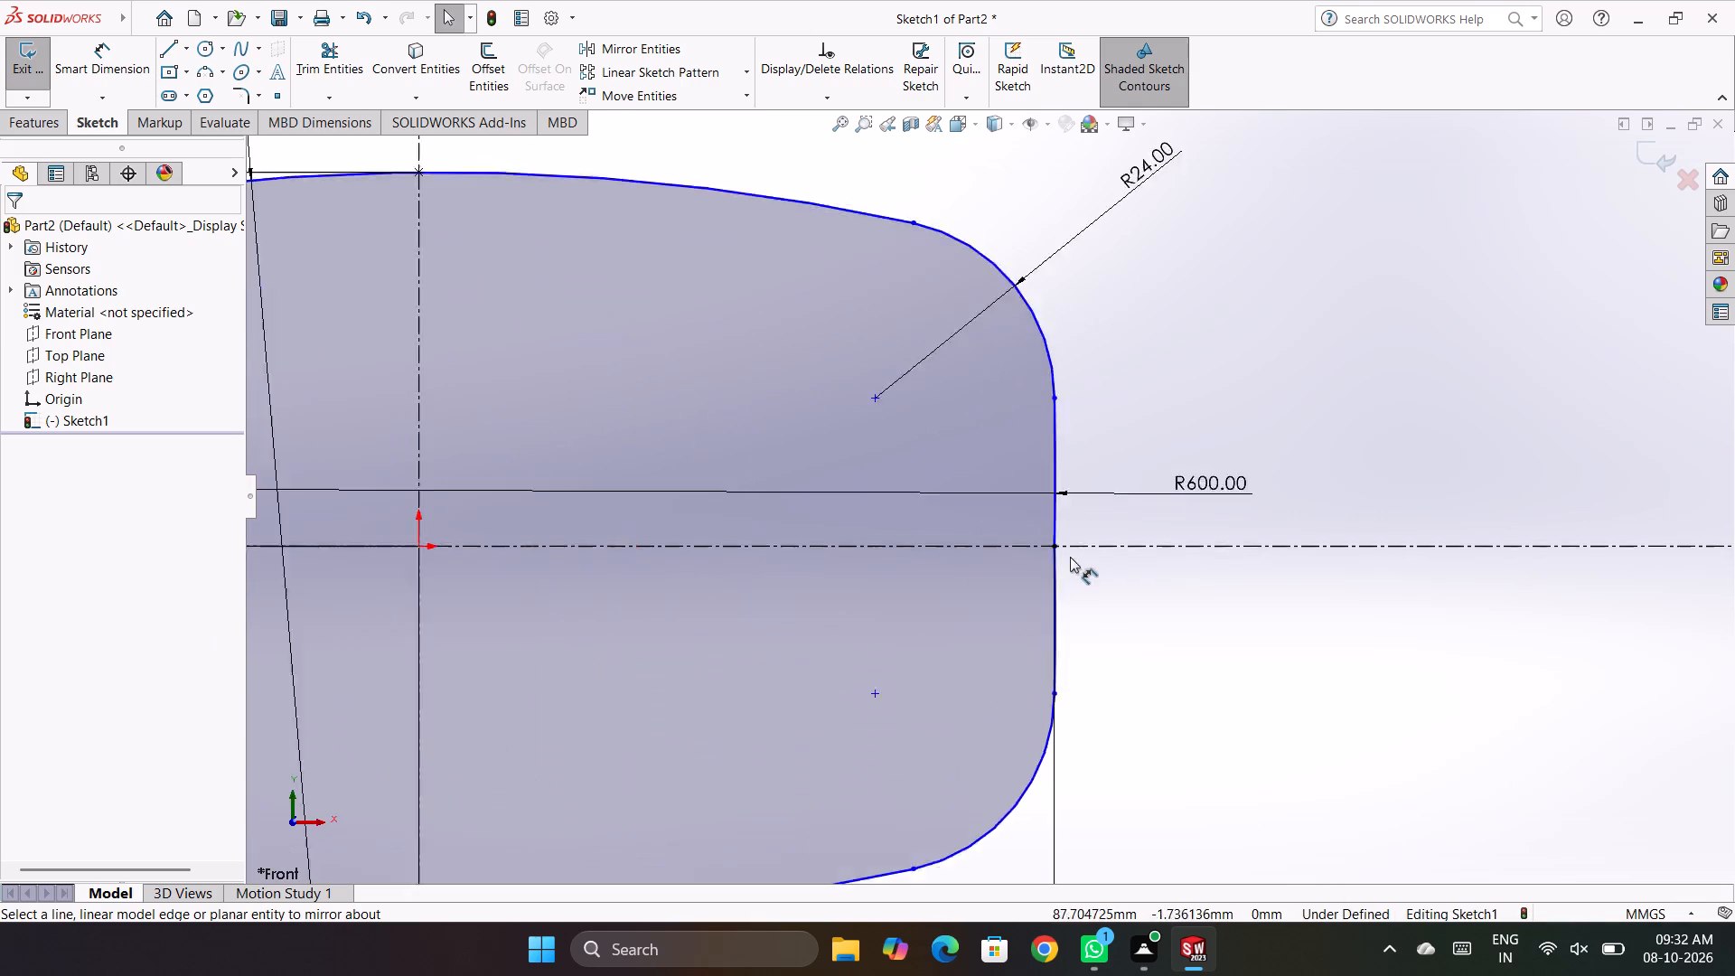
scroll(1046, 476, down, 4)
scroll(1039, 474, up, 4)
scroll(989, 535, up, 2)
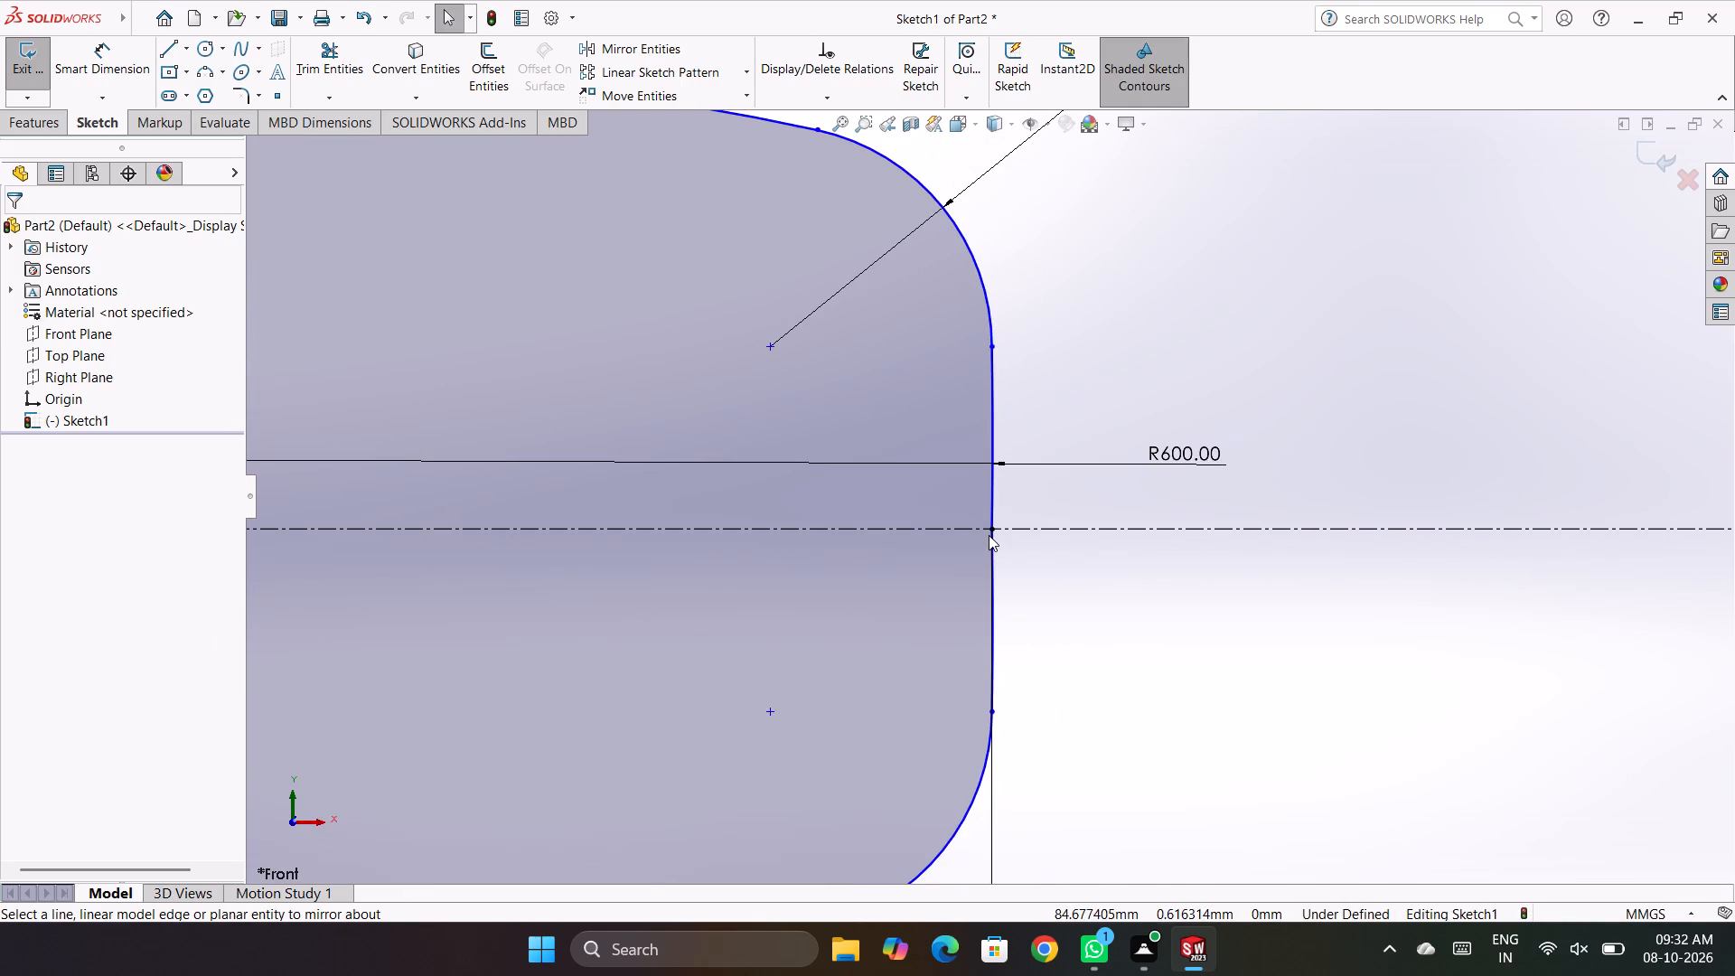
scroll(983, 557, down, 2)
scroll(983, 557, up, 7)
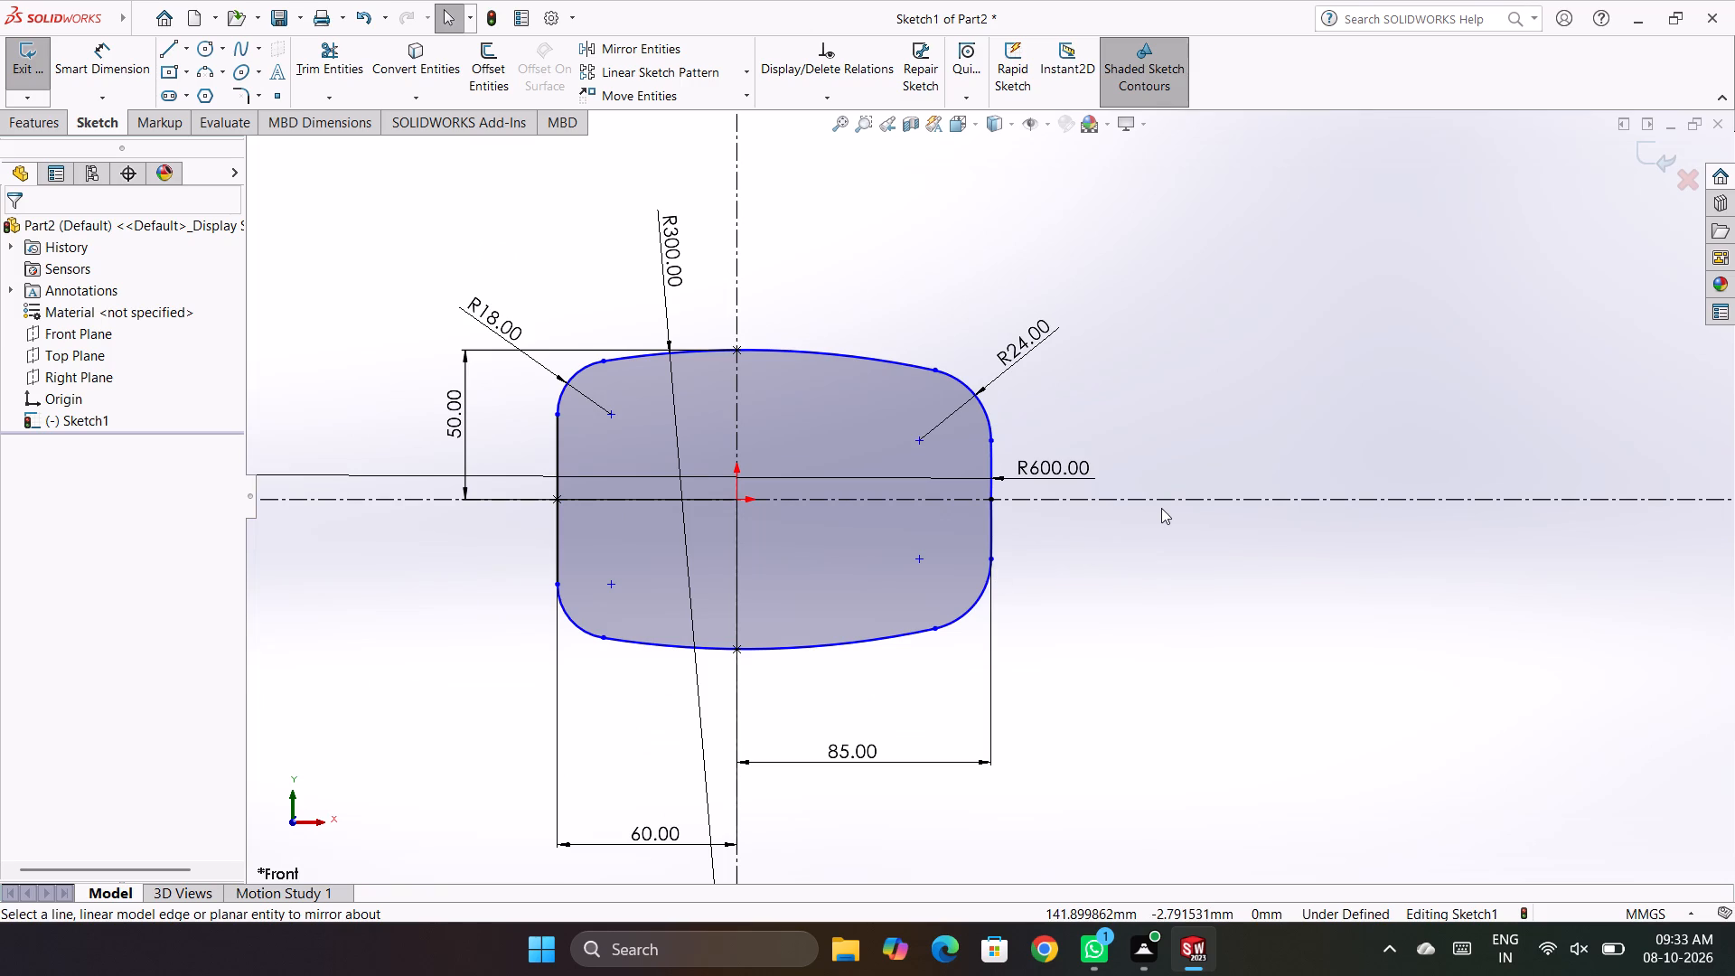
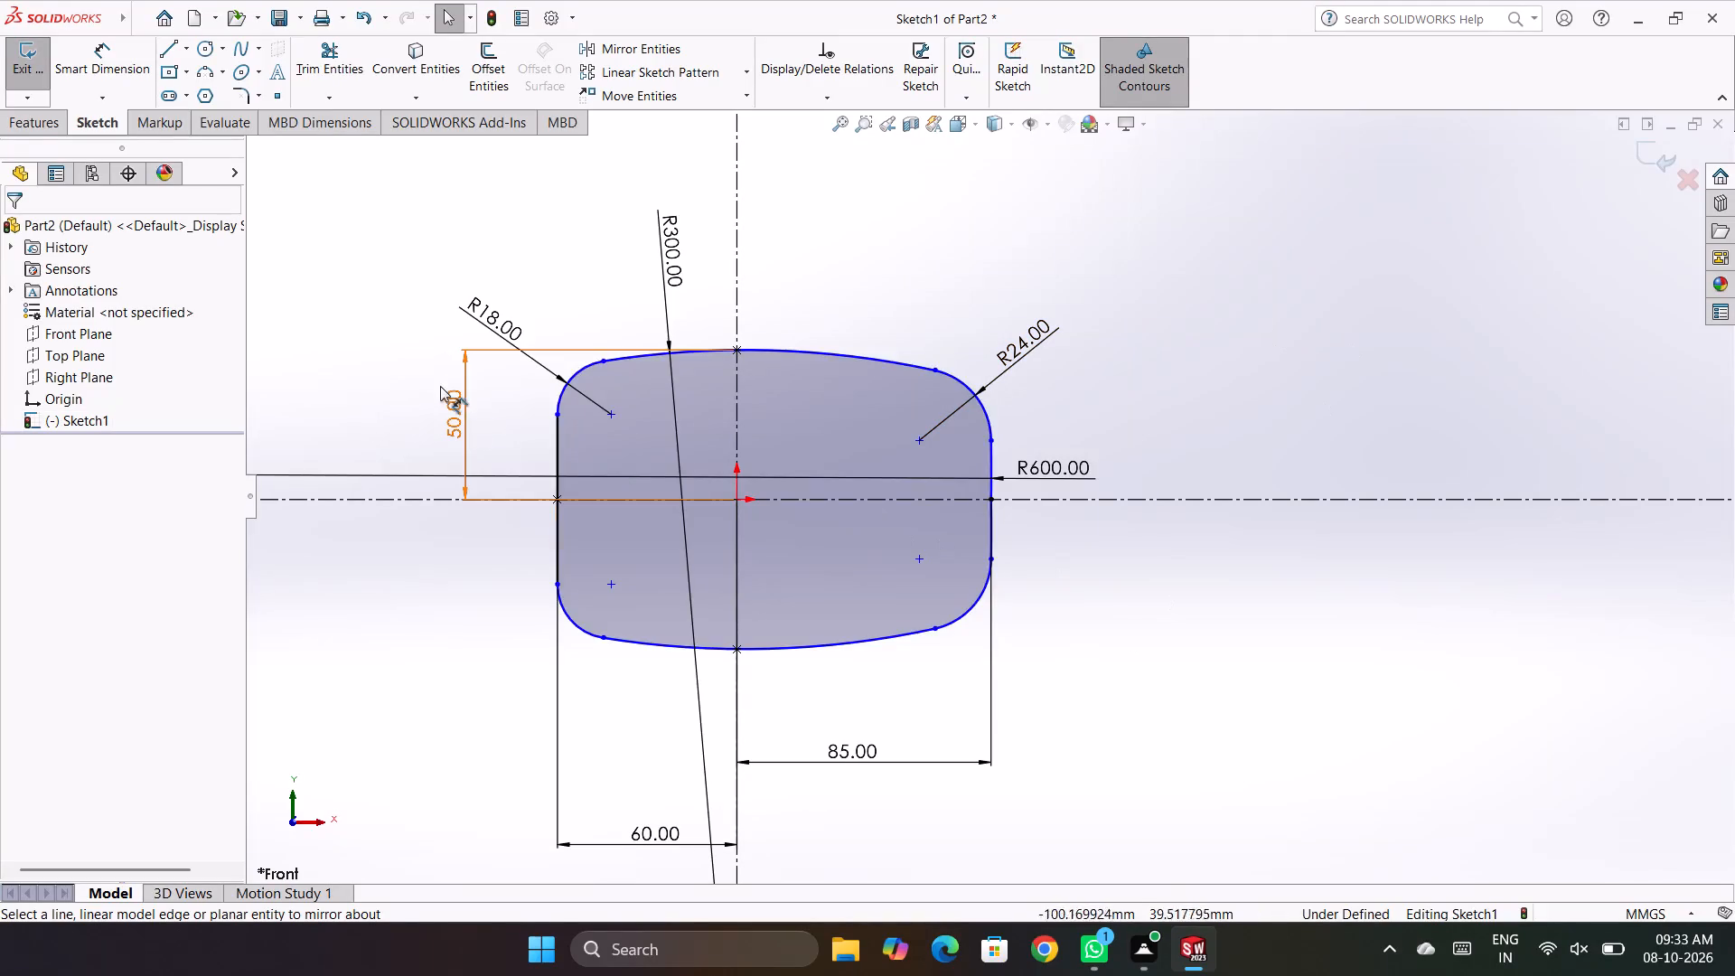
Set the radius of the 18 mm upper corner arc to 15 mm.
double_click(509, 328)
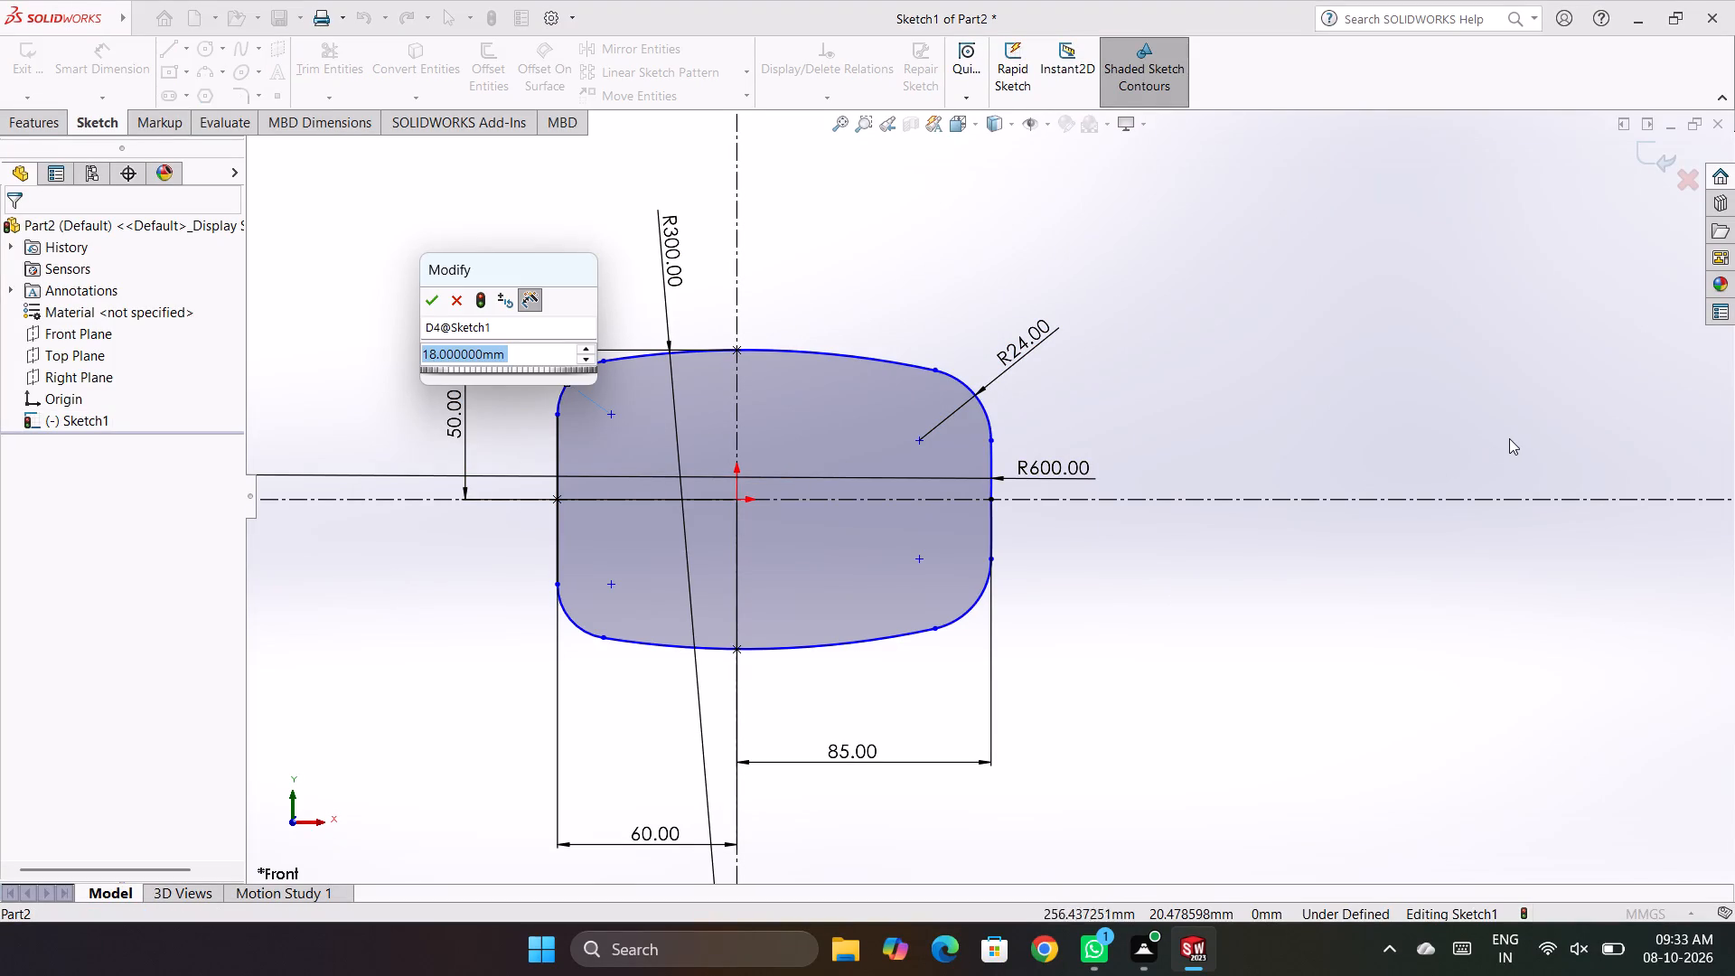
text(15)
key(Return)
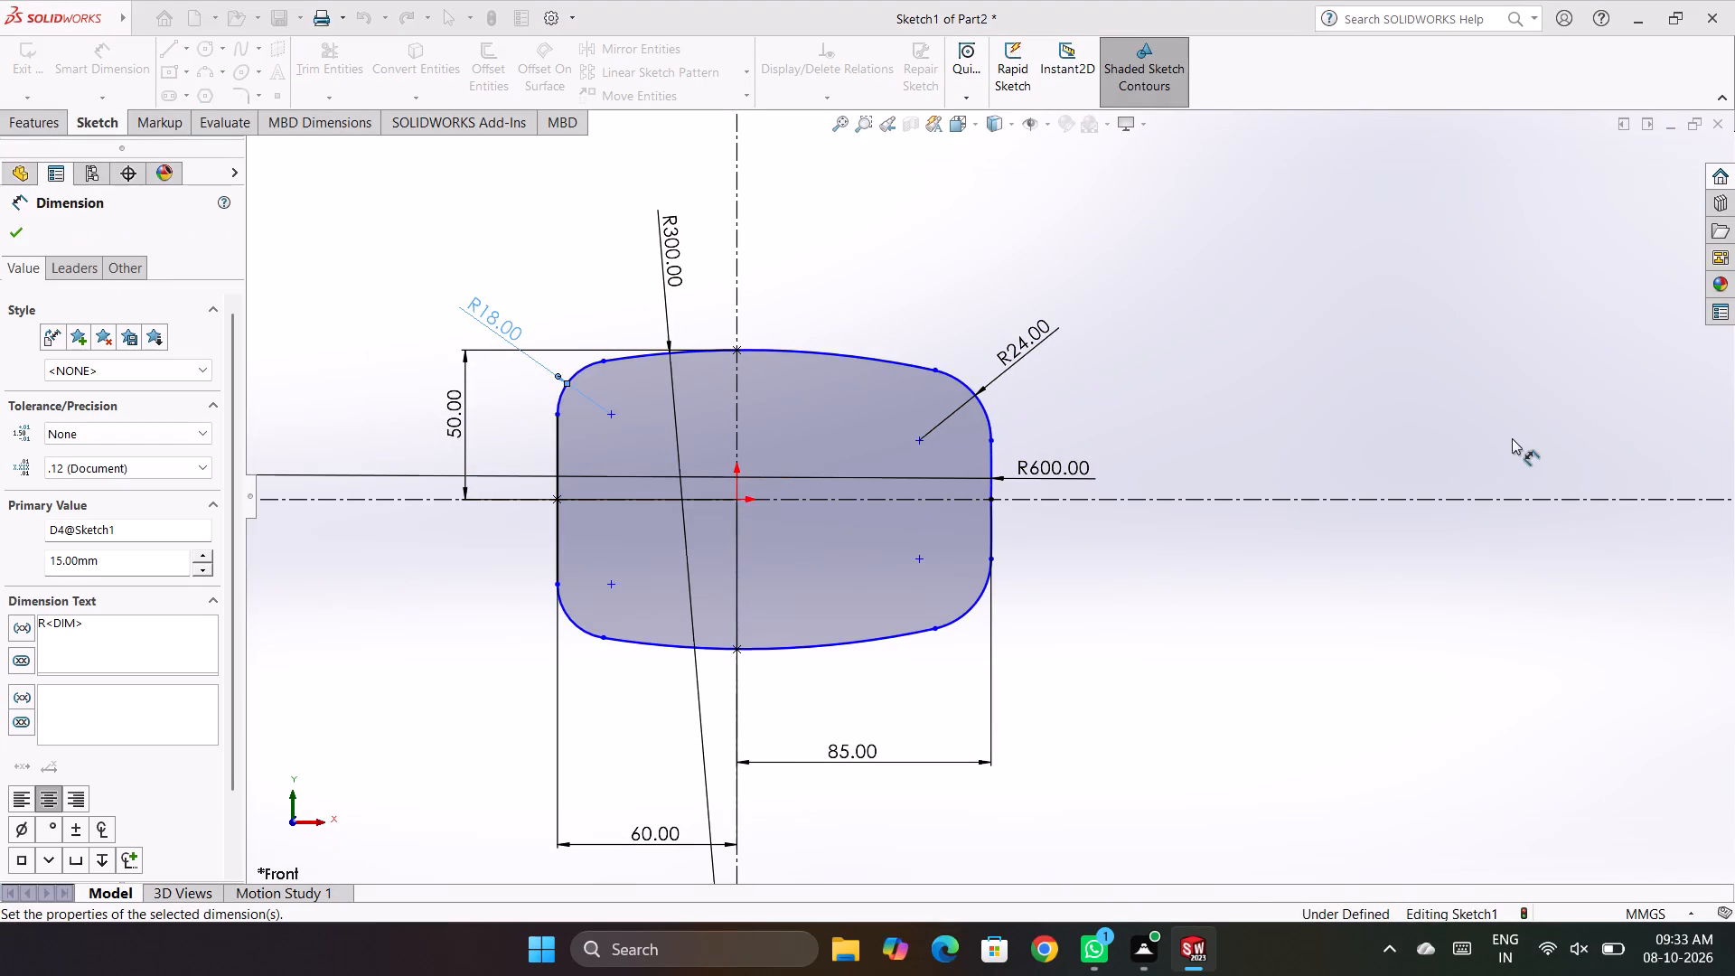
click(7, 239)
click(444, 220)
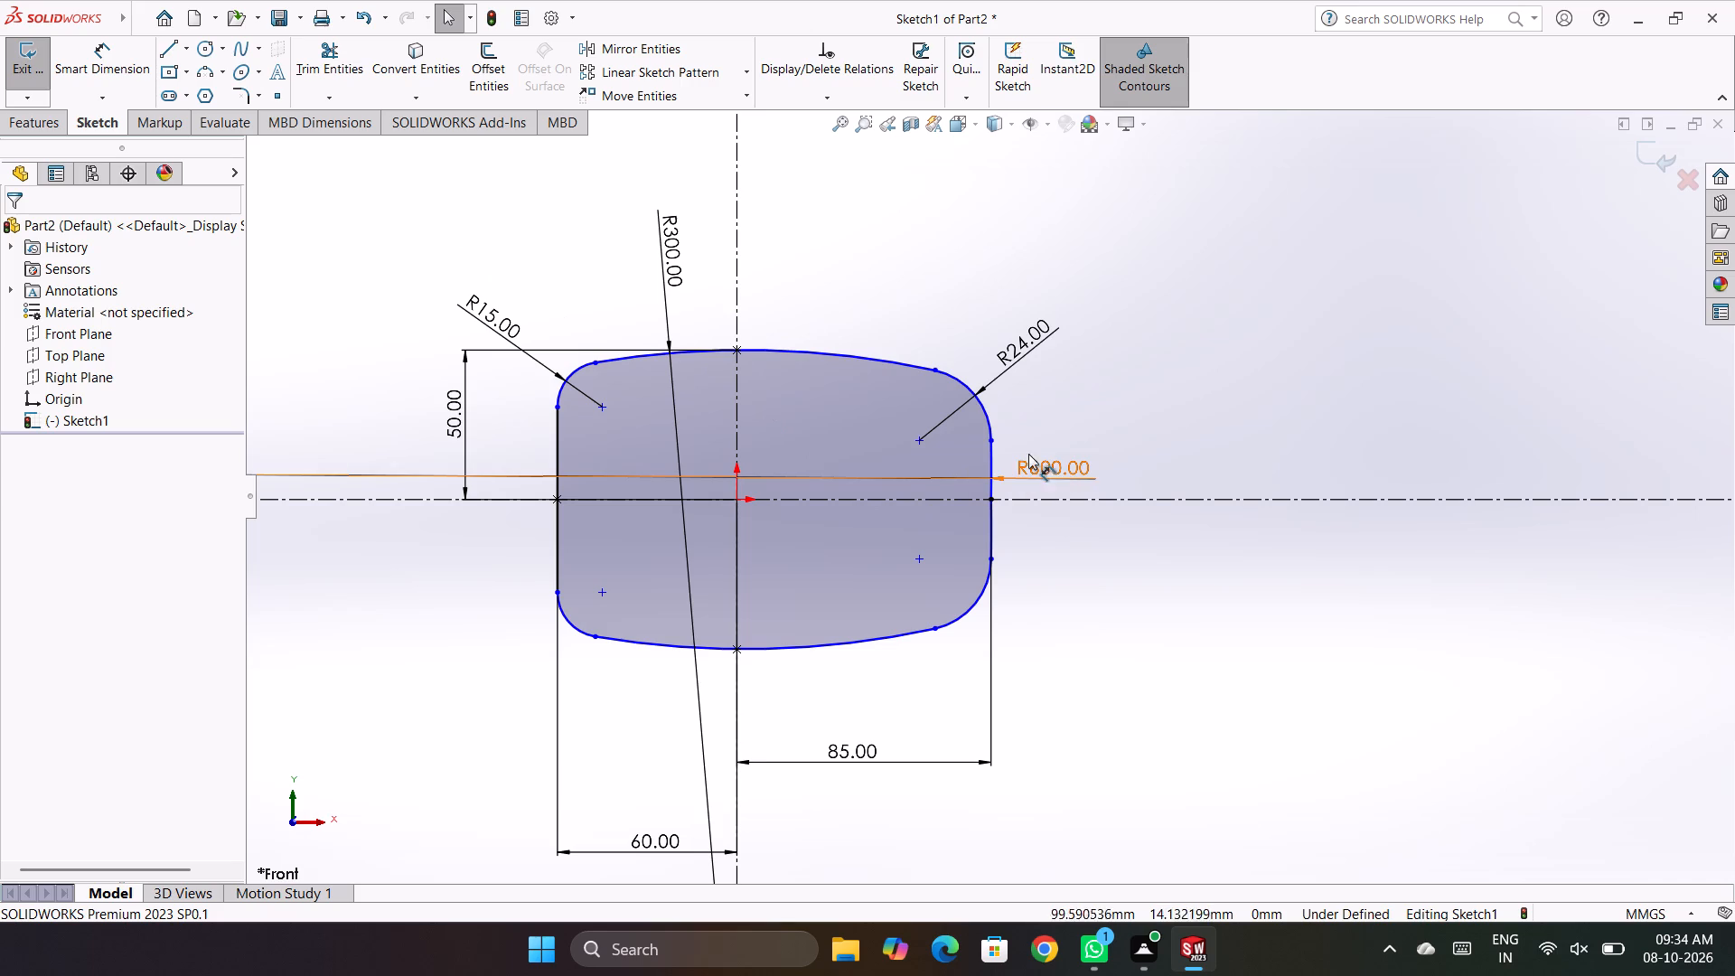
Dimension the vertical distance between the outer ends of the 600 mm side arc and its mirrored copy as 40 mm.
click(131, 55)
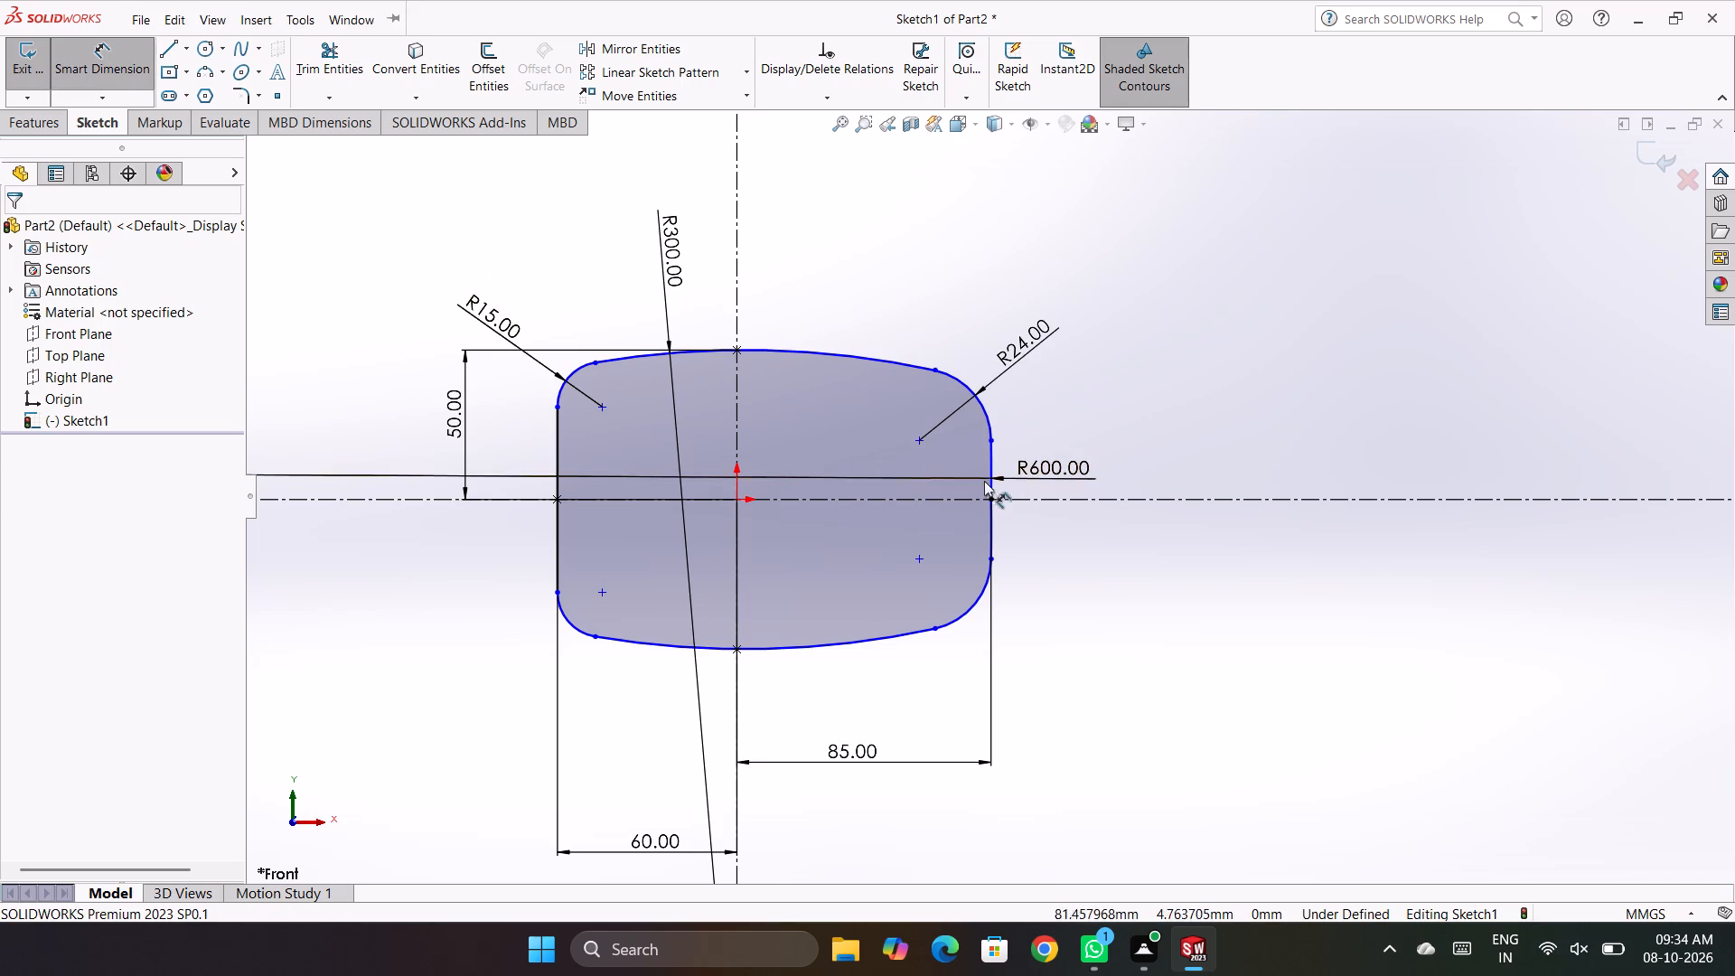
click(991, 443)
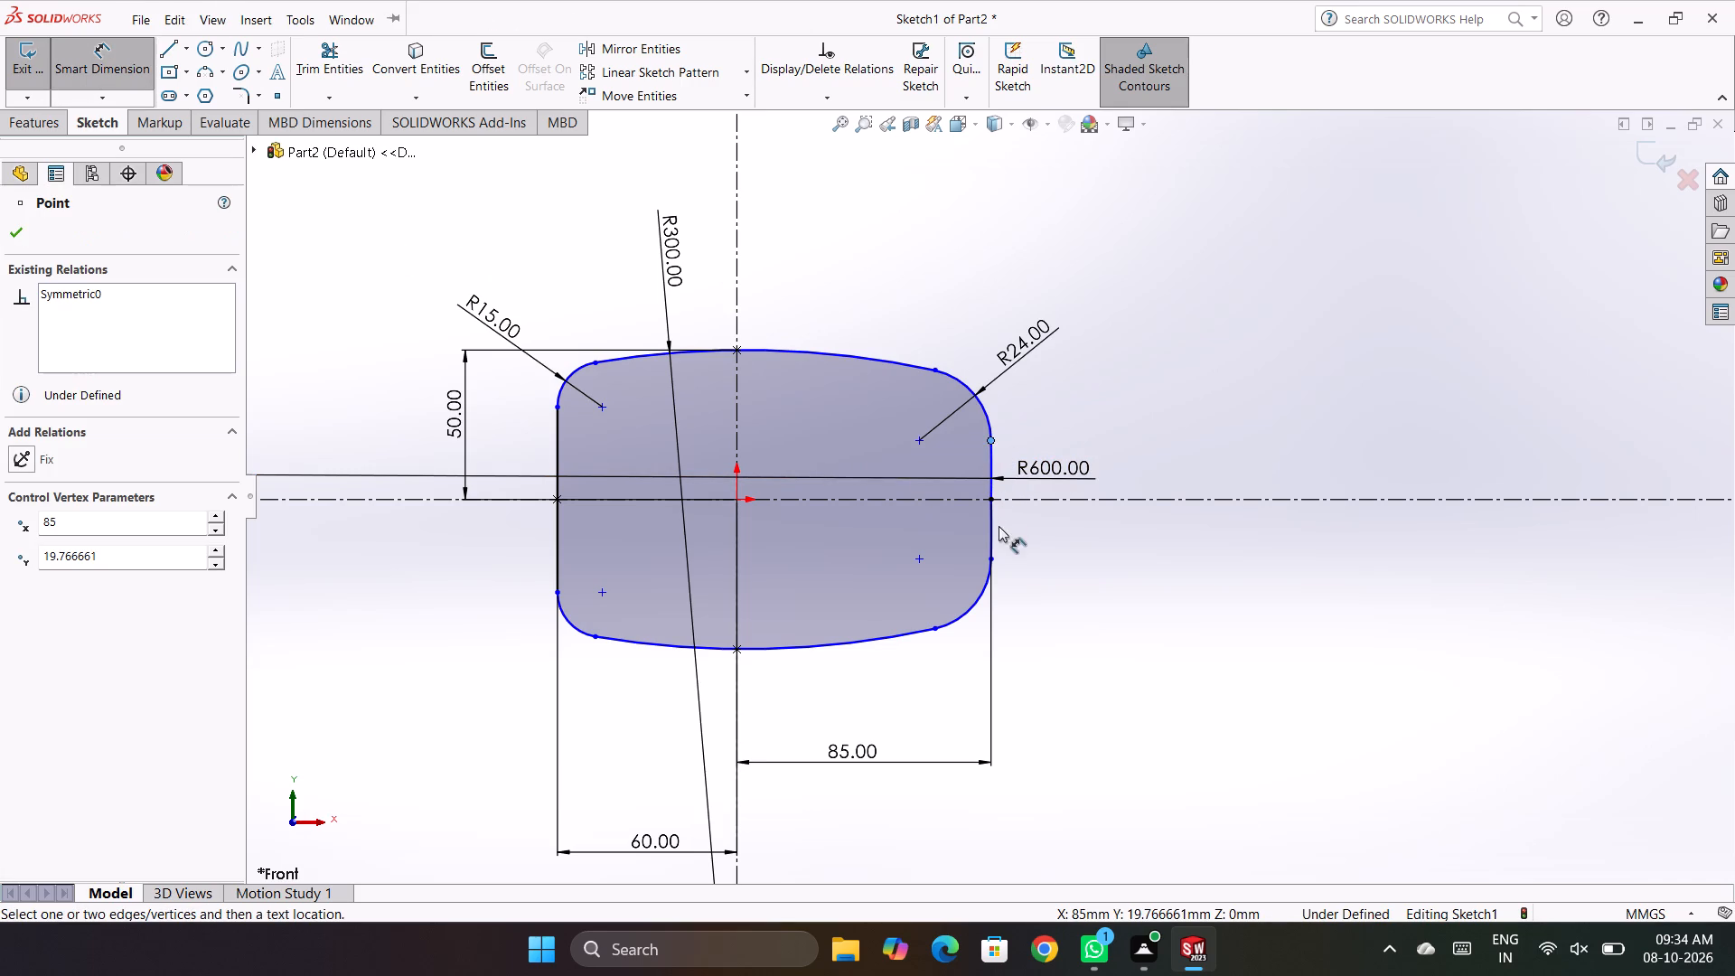
click(993, 556)
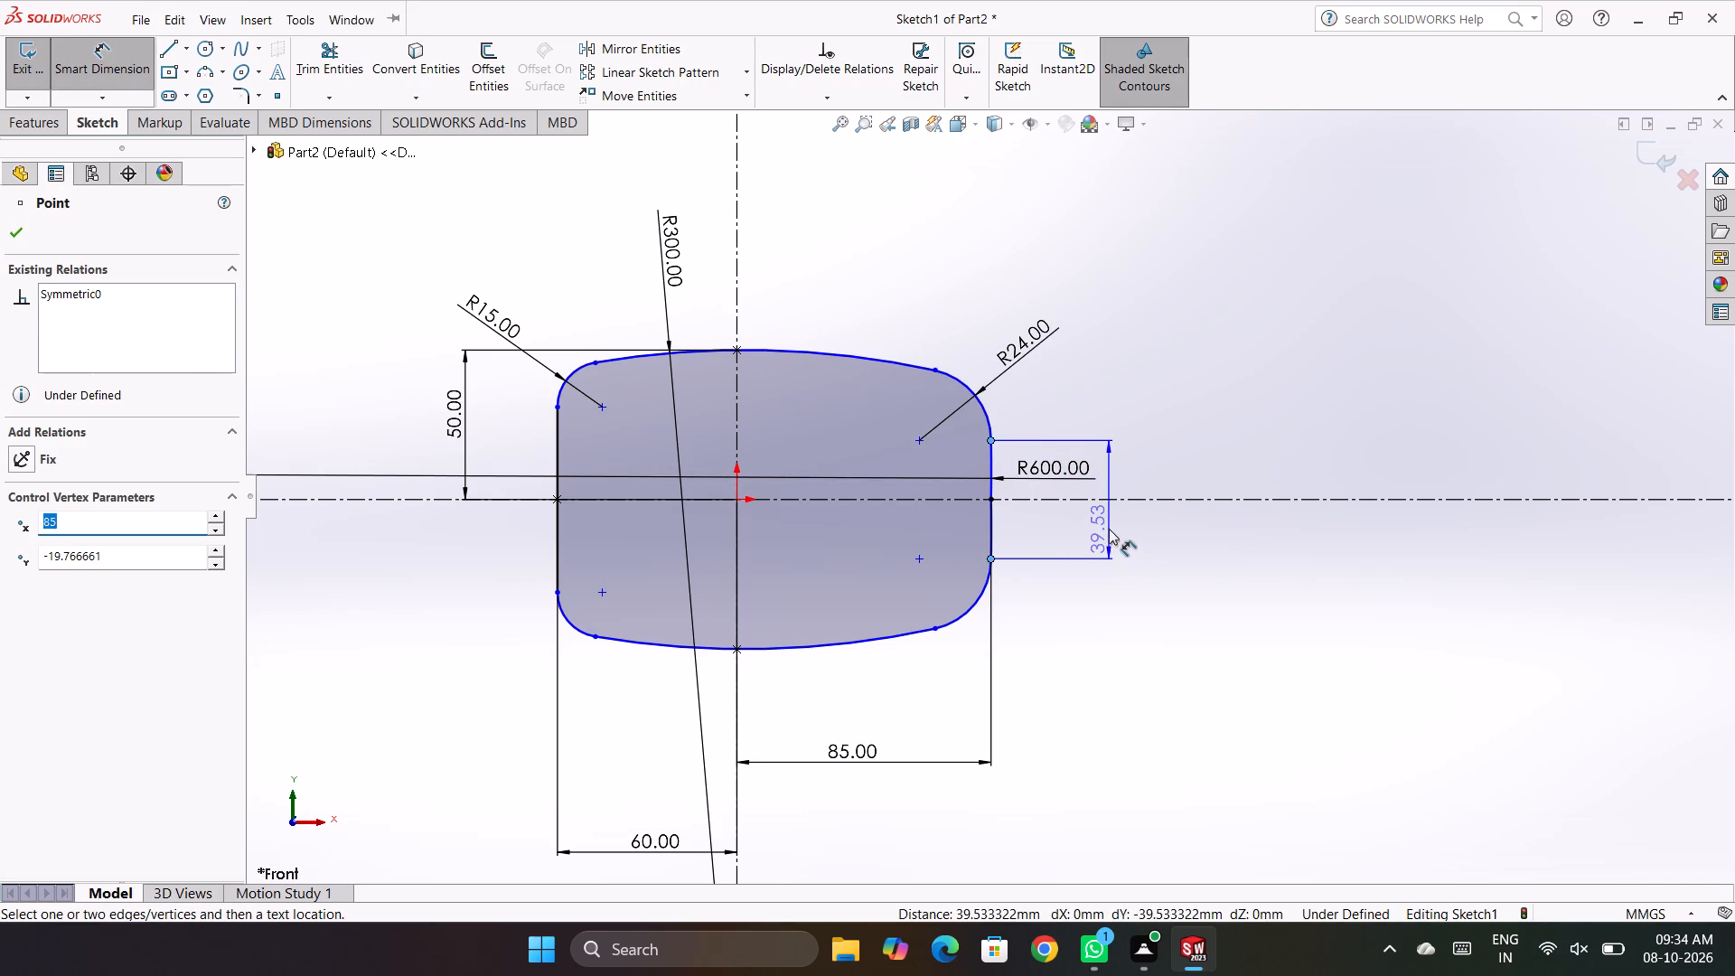
click(1108, 523)
text(40)
key(Return)
click(1275, 396)
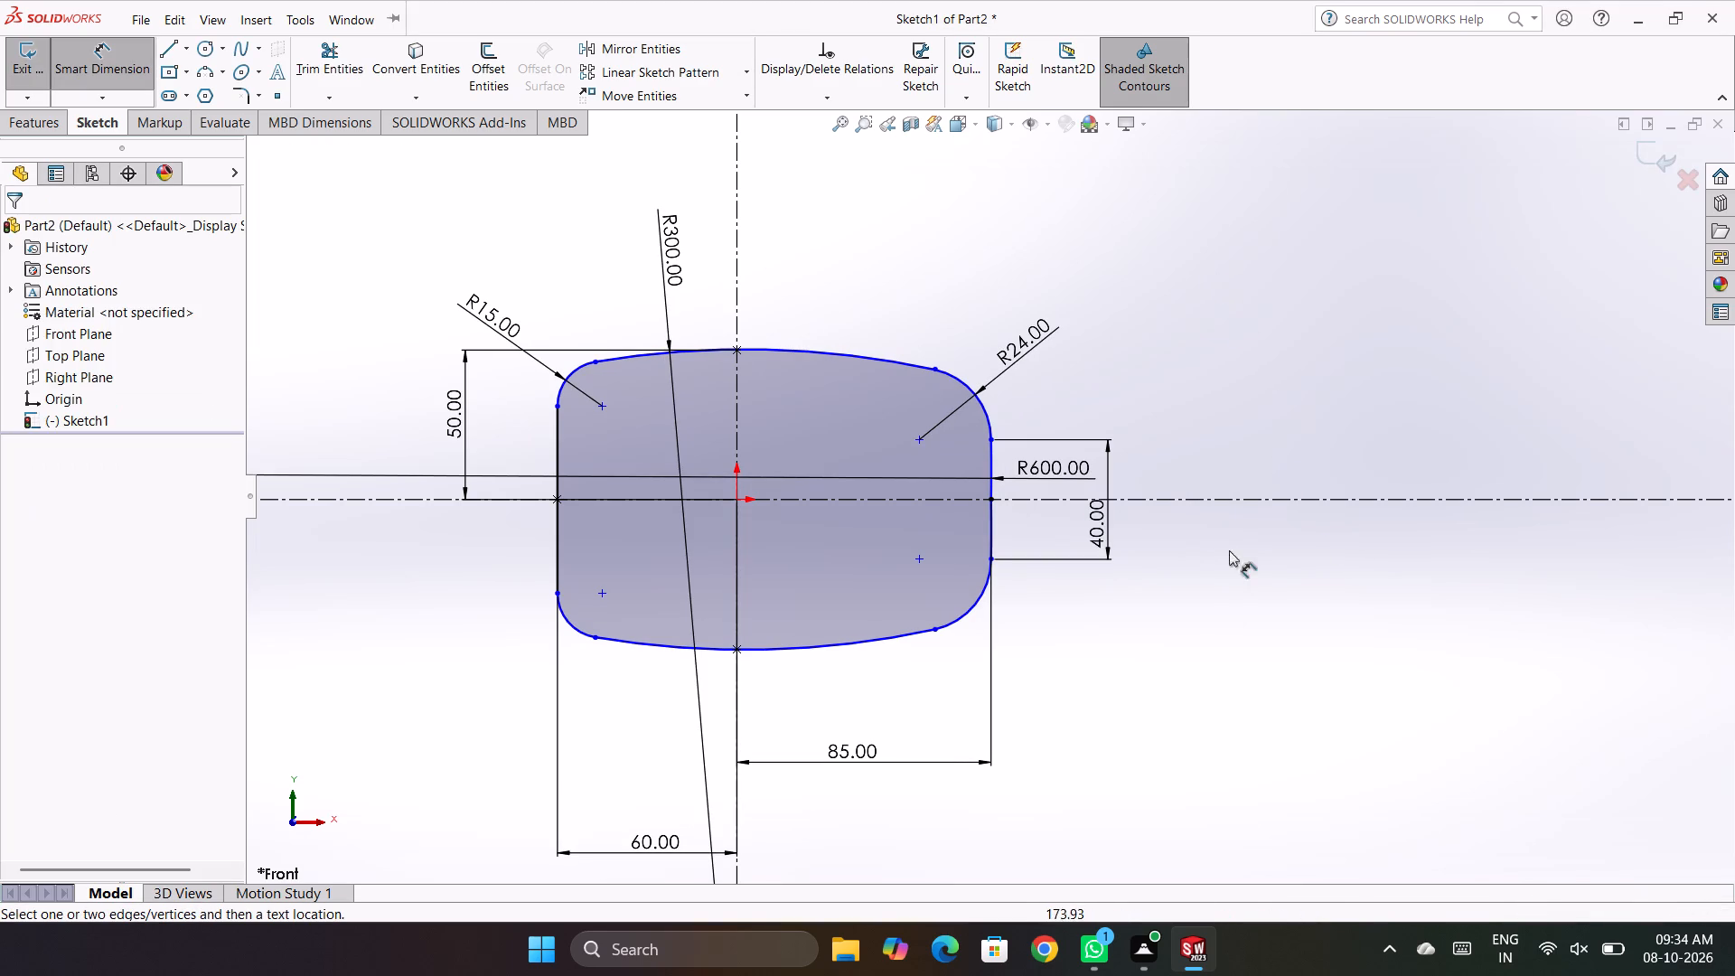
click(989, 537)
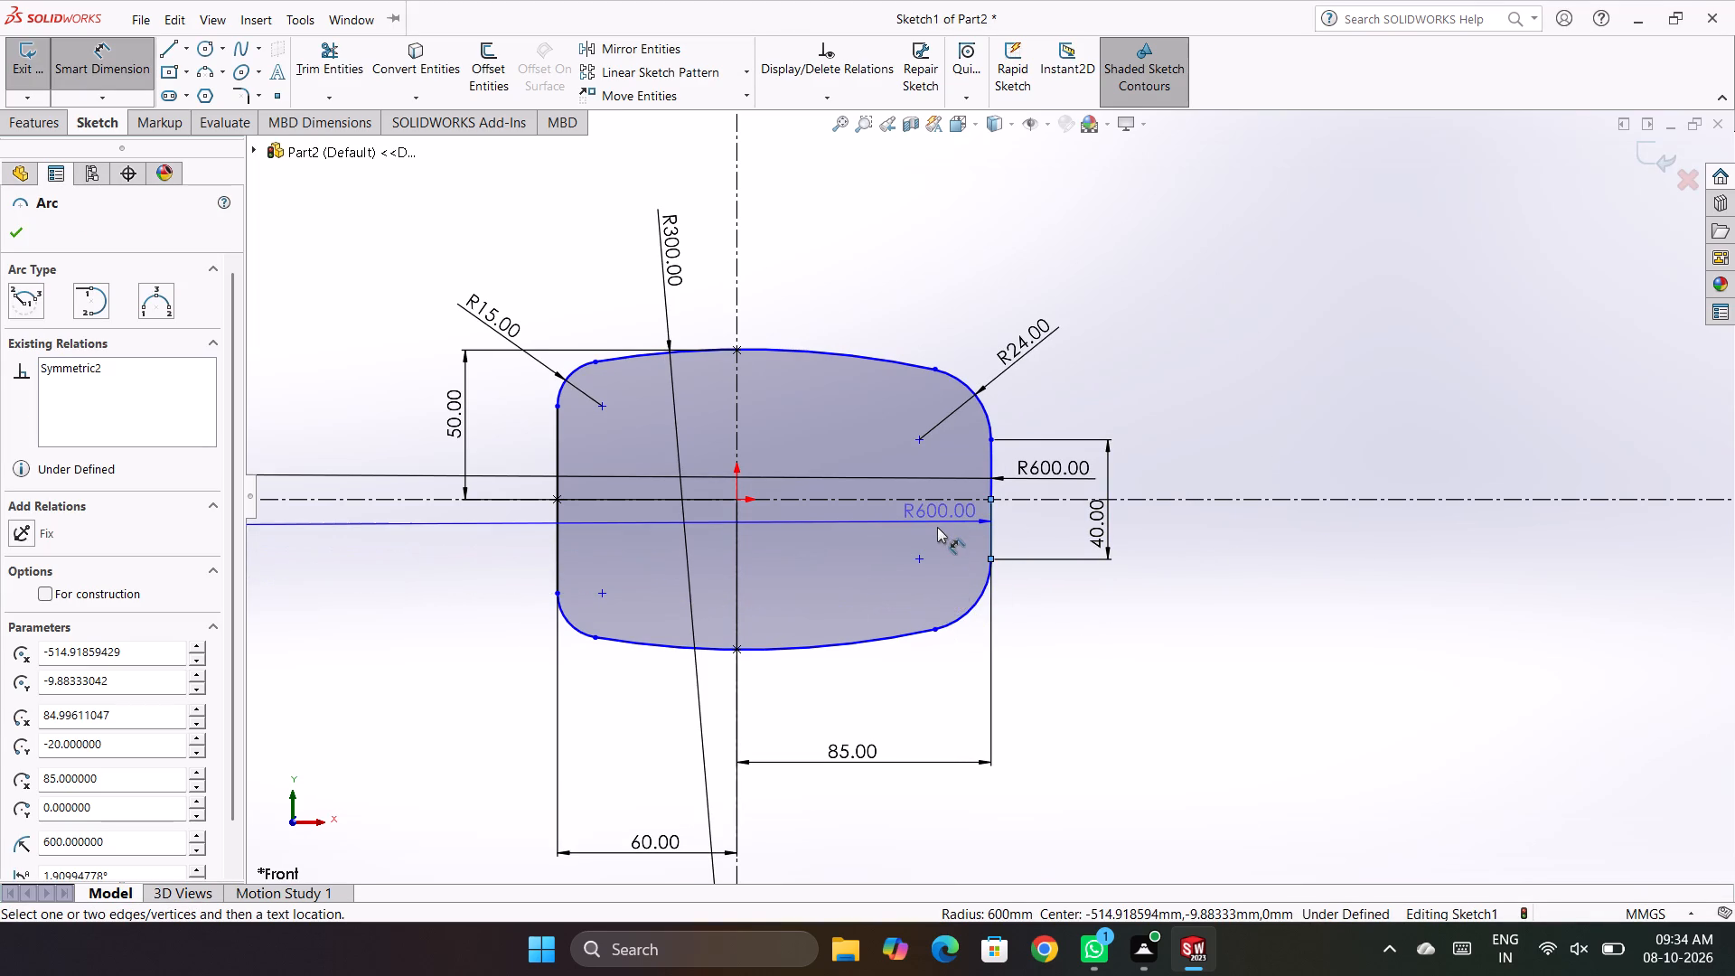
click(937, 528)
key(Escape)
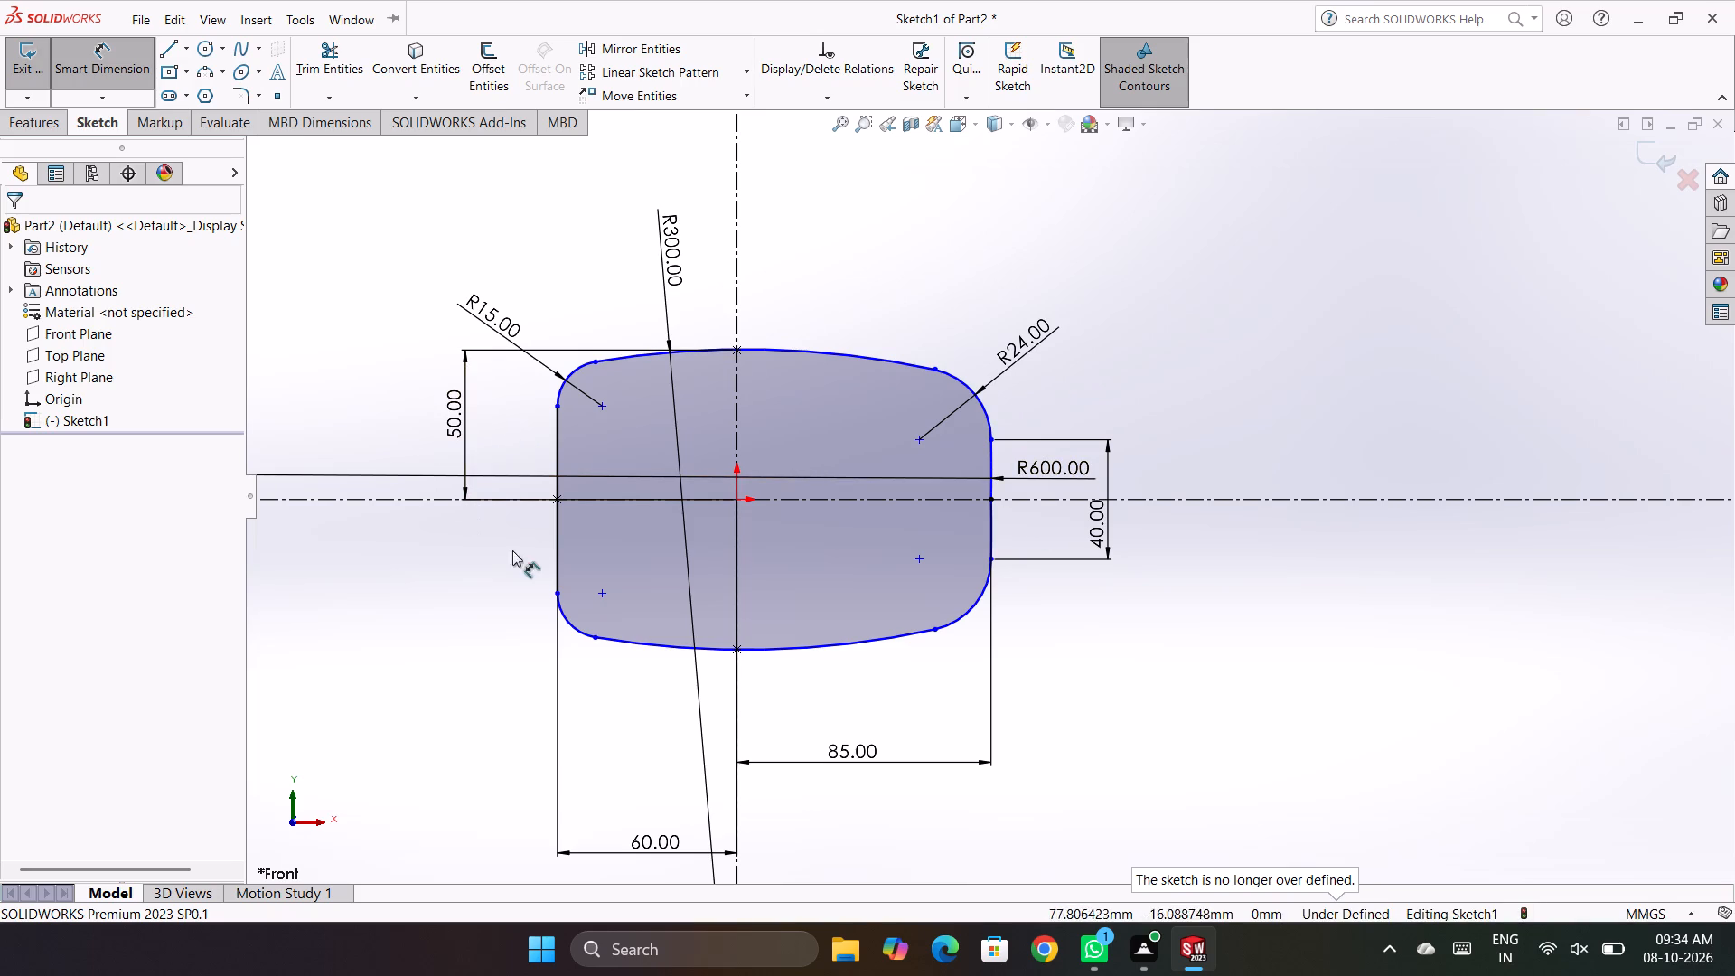
Delete the sketch points where the bottom and top 300 mm arcs cross the vertical centerline.
click(736, 652)
key(Delete)
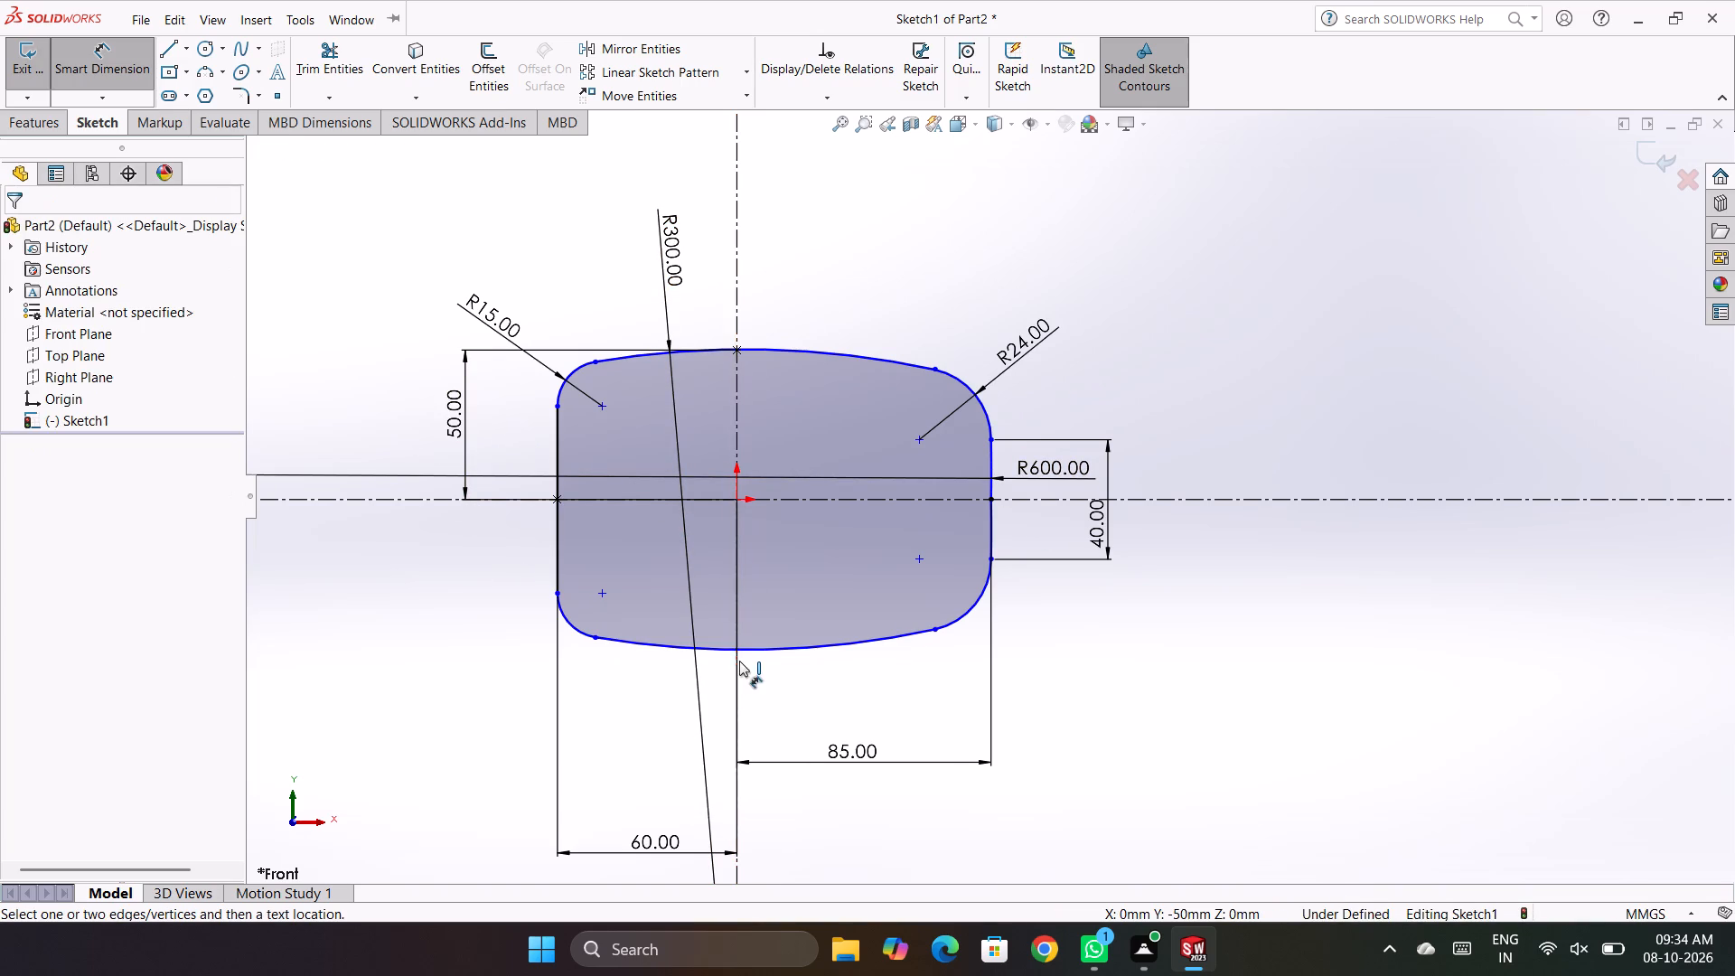
click(734, 347)
key(Delete)
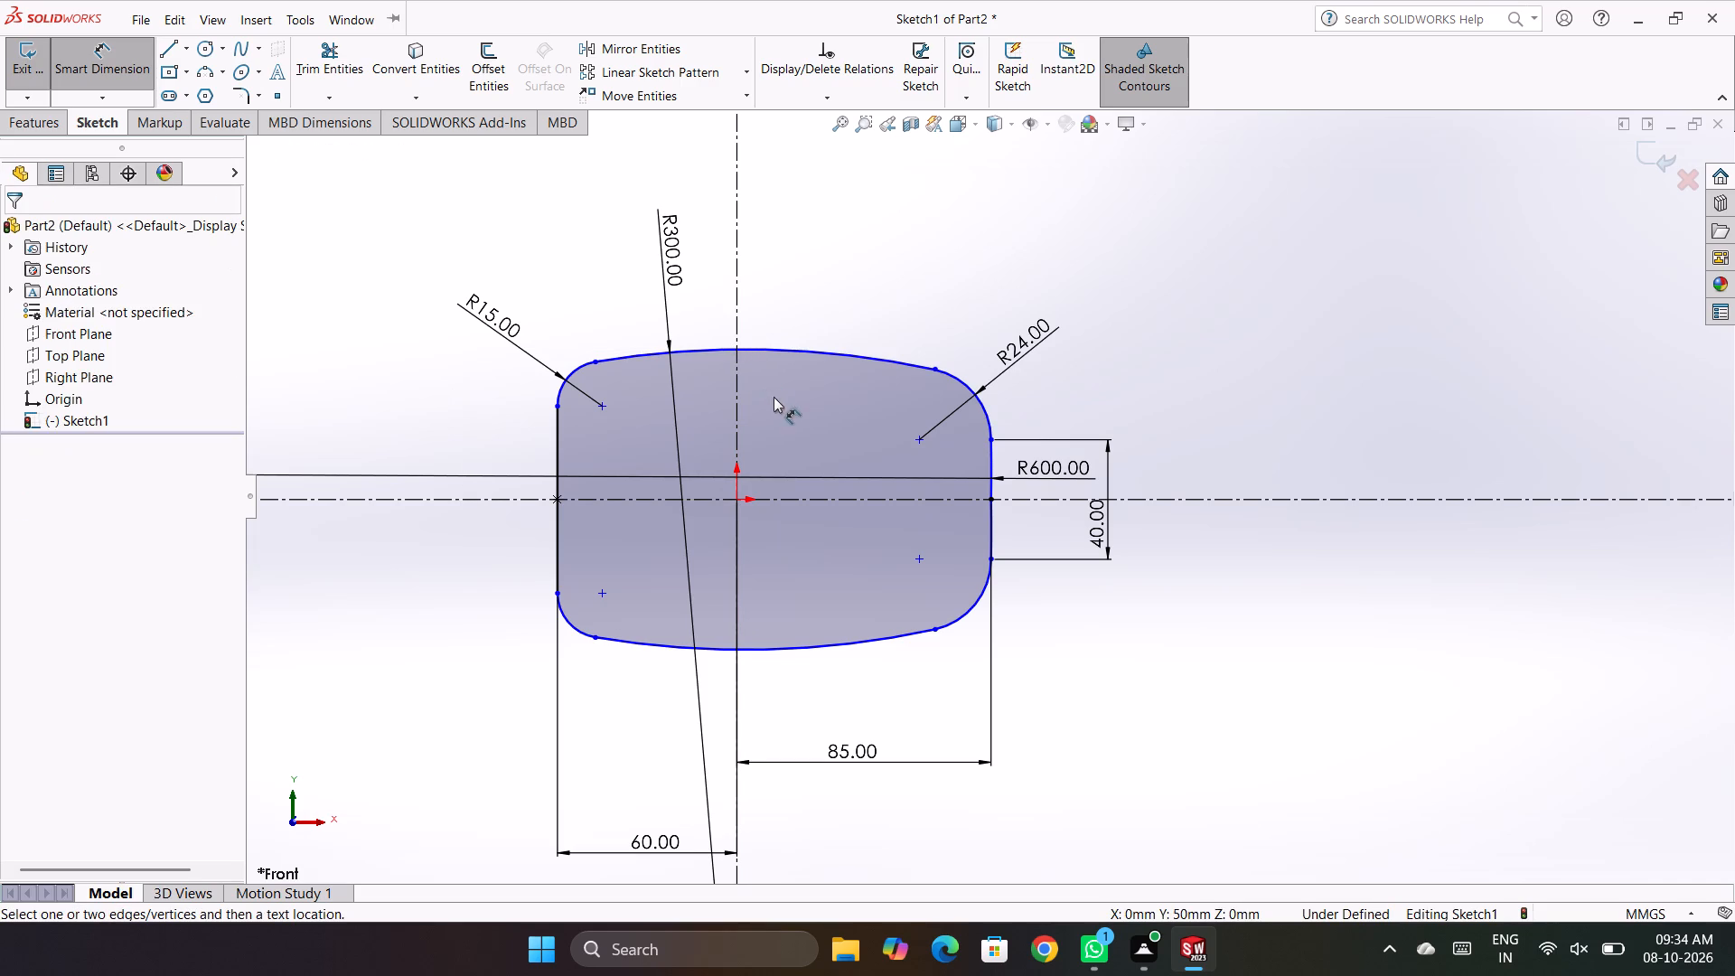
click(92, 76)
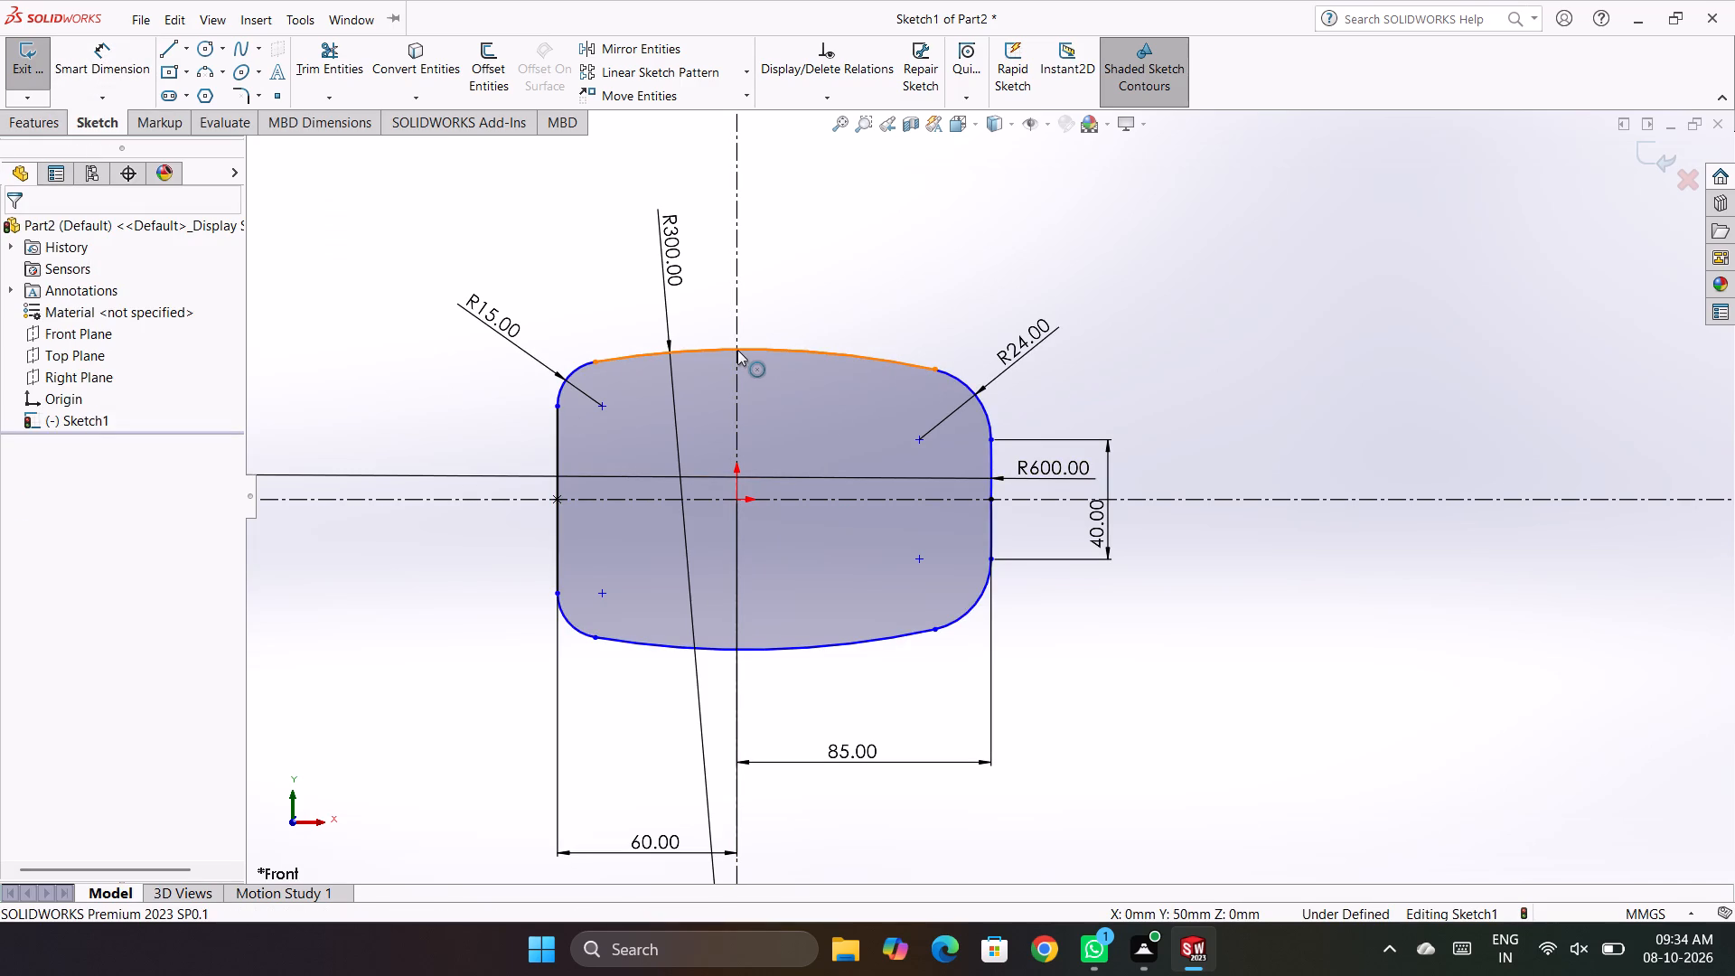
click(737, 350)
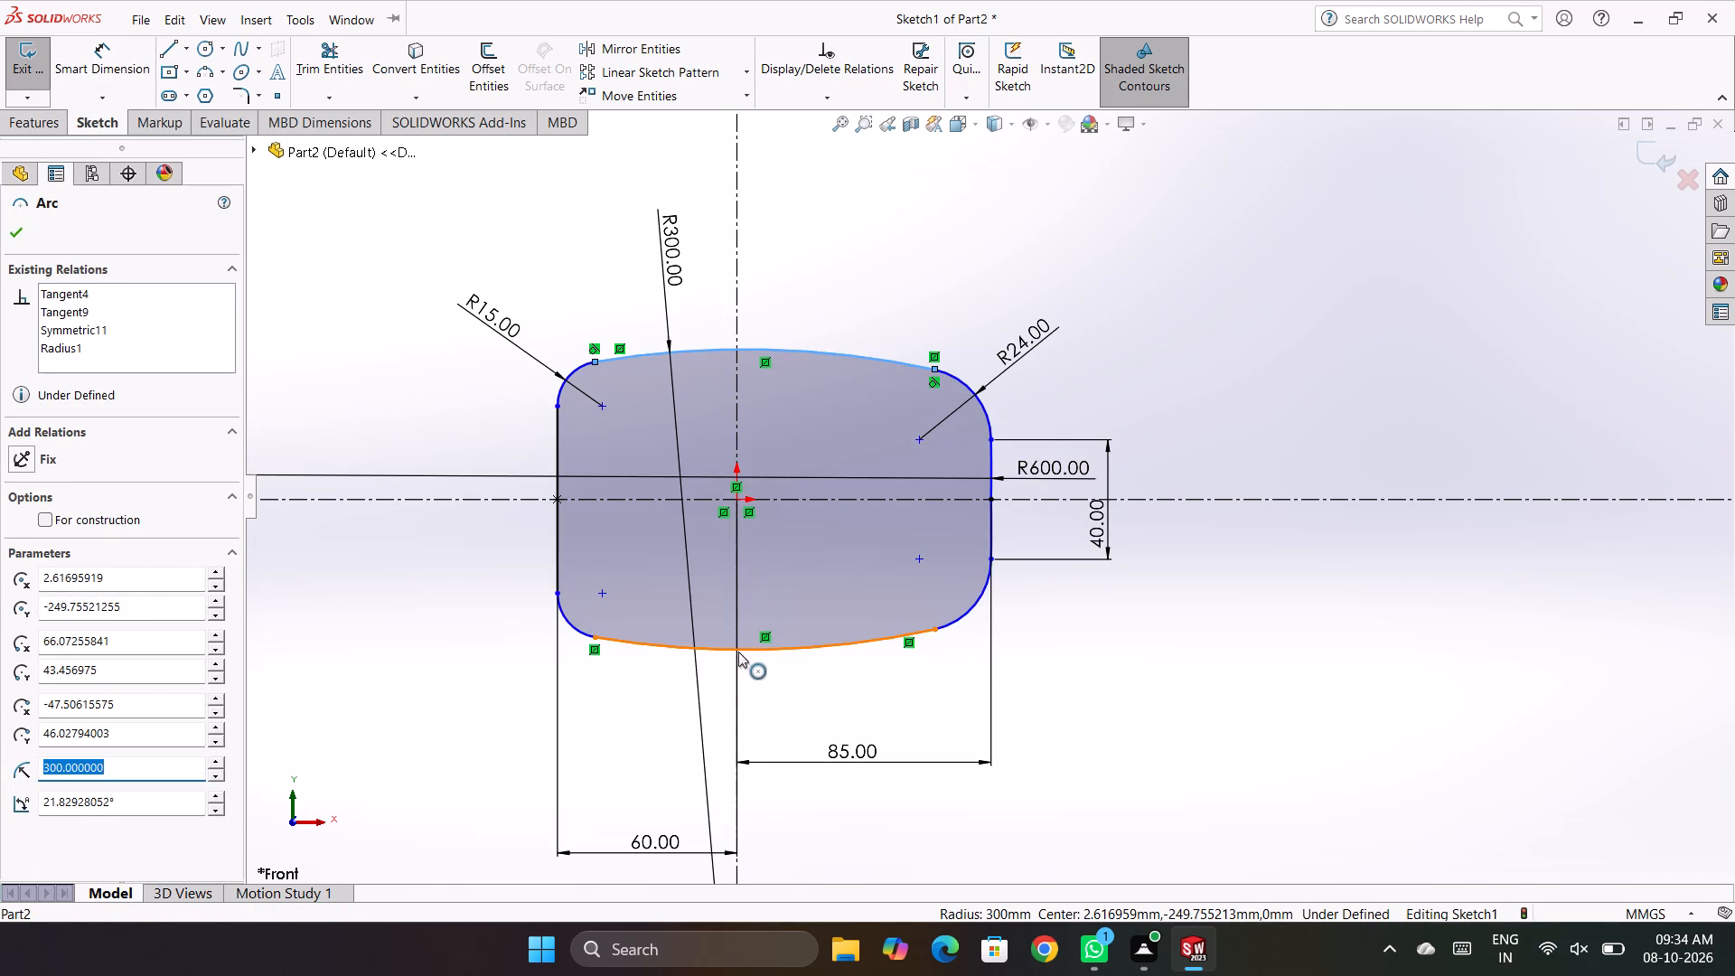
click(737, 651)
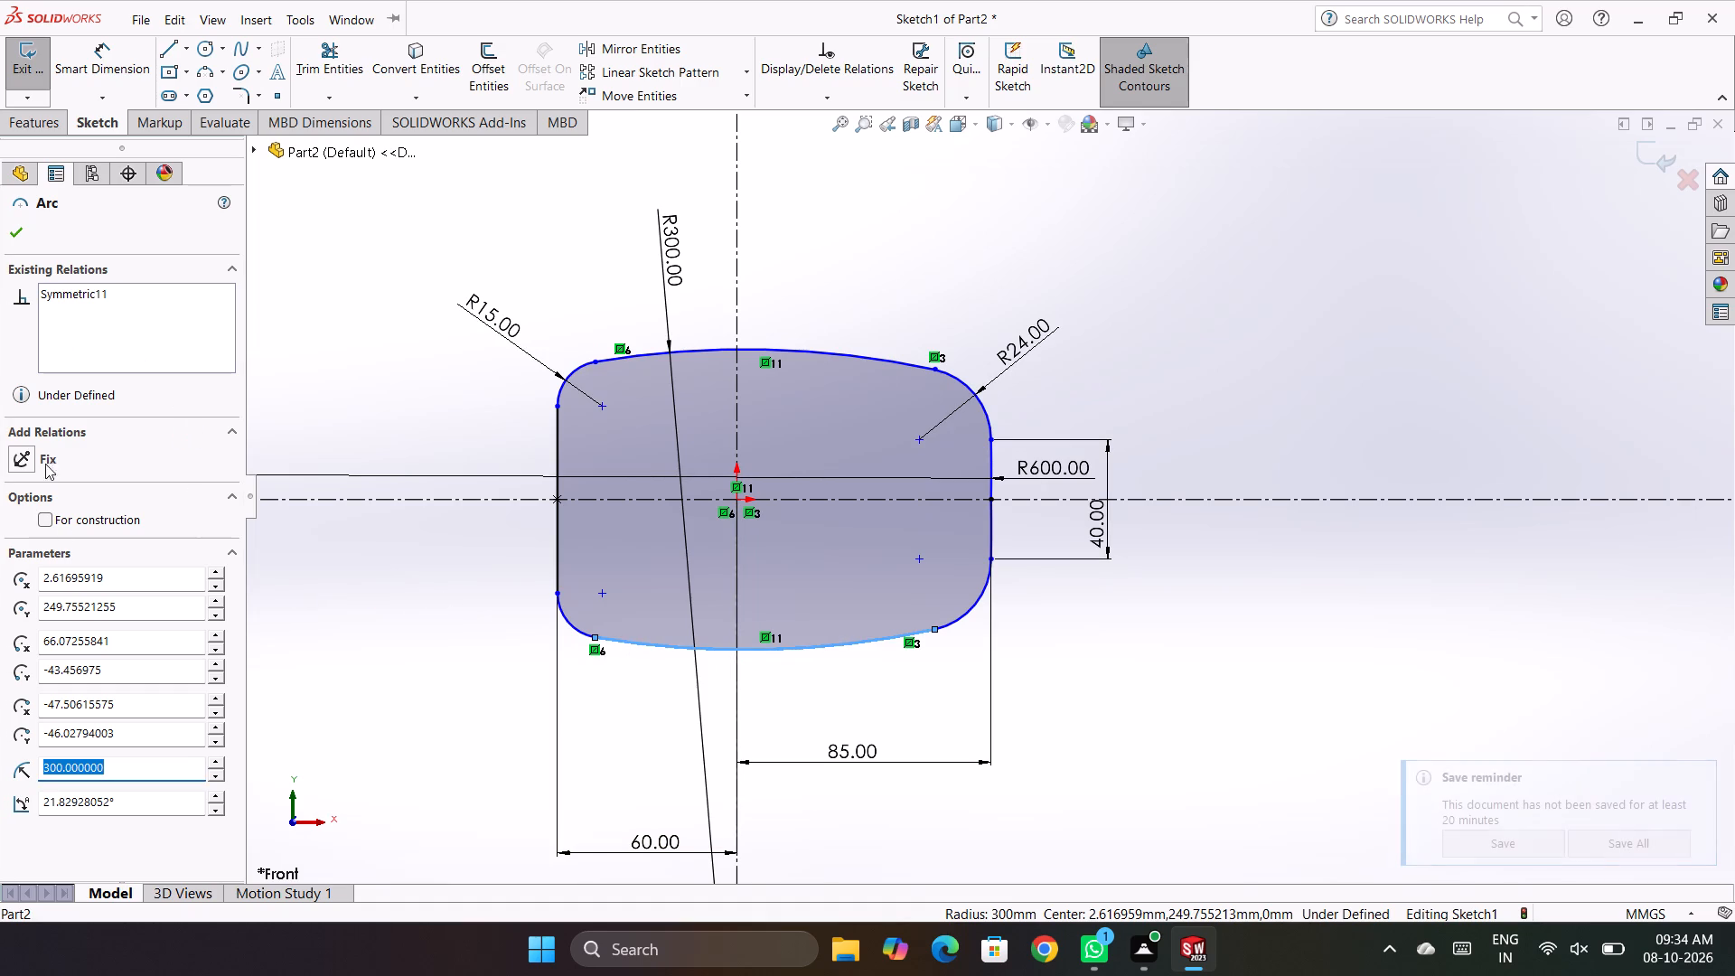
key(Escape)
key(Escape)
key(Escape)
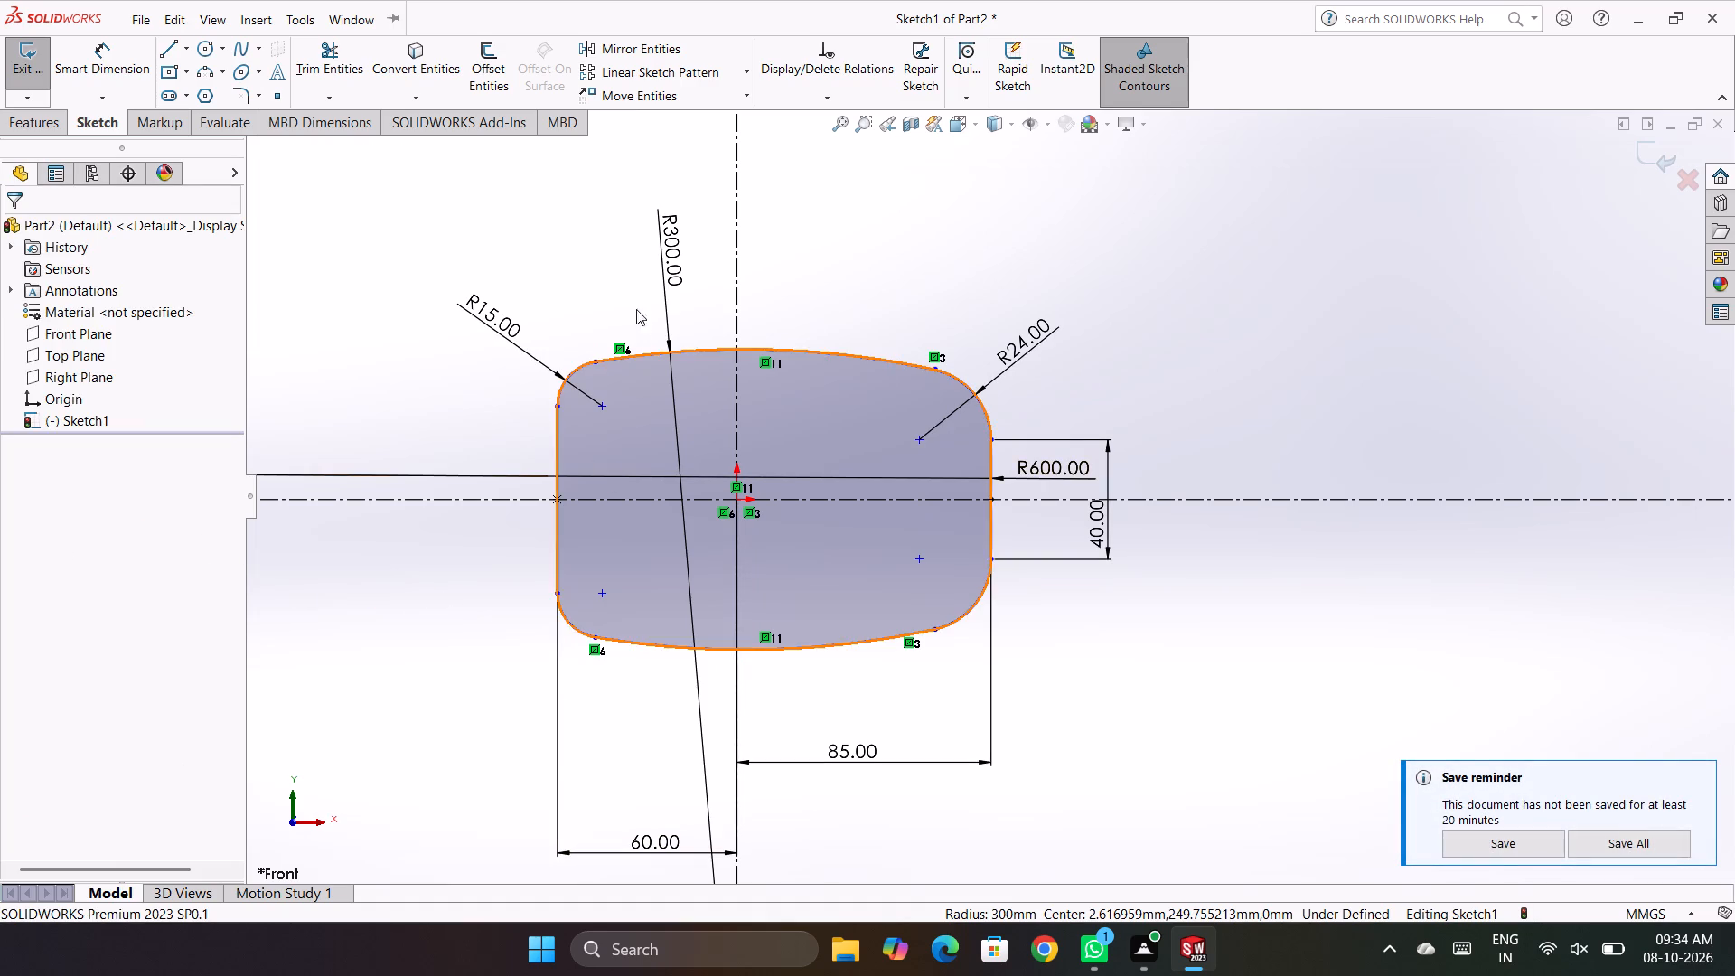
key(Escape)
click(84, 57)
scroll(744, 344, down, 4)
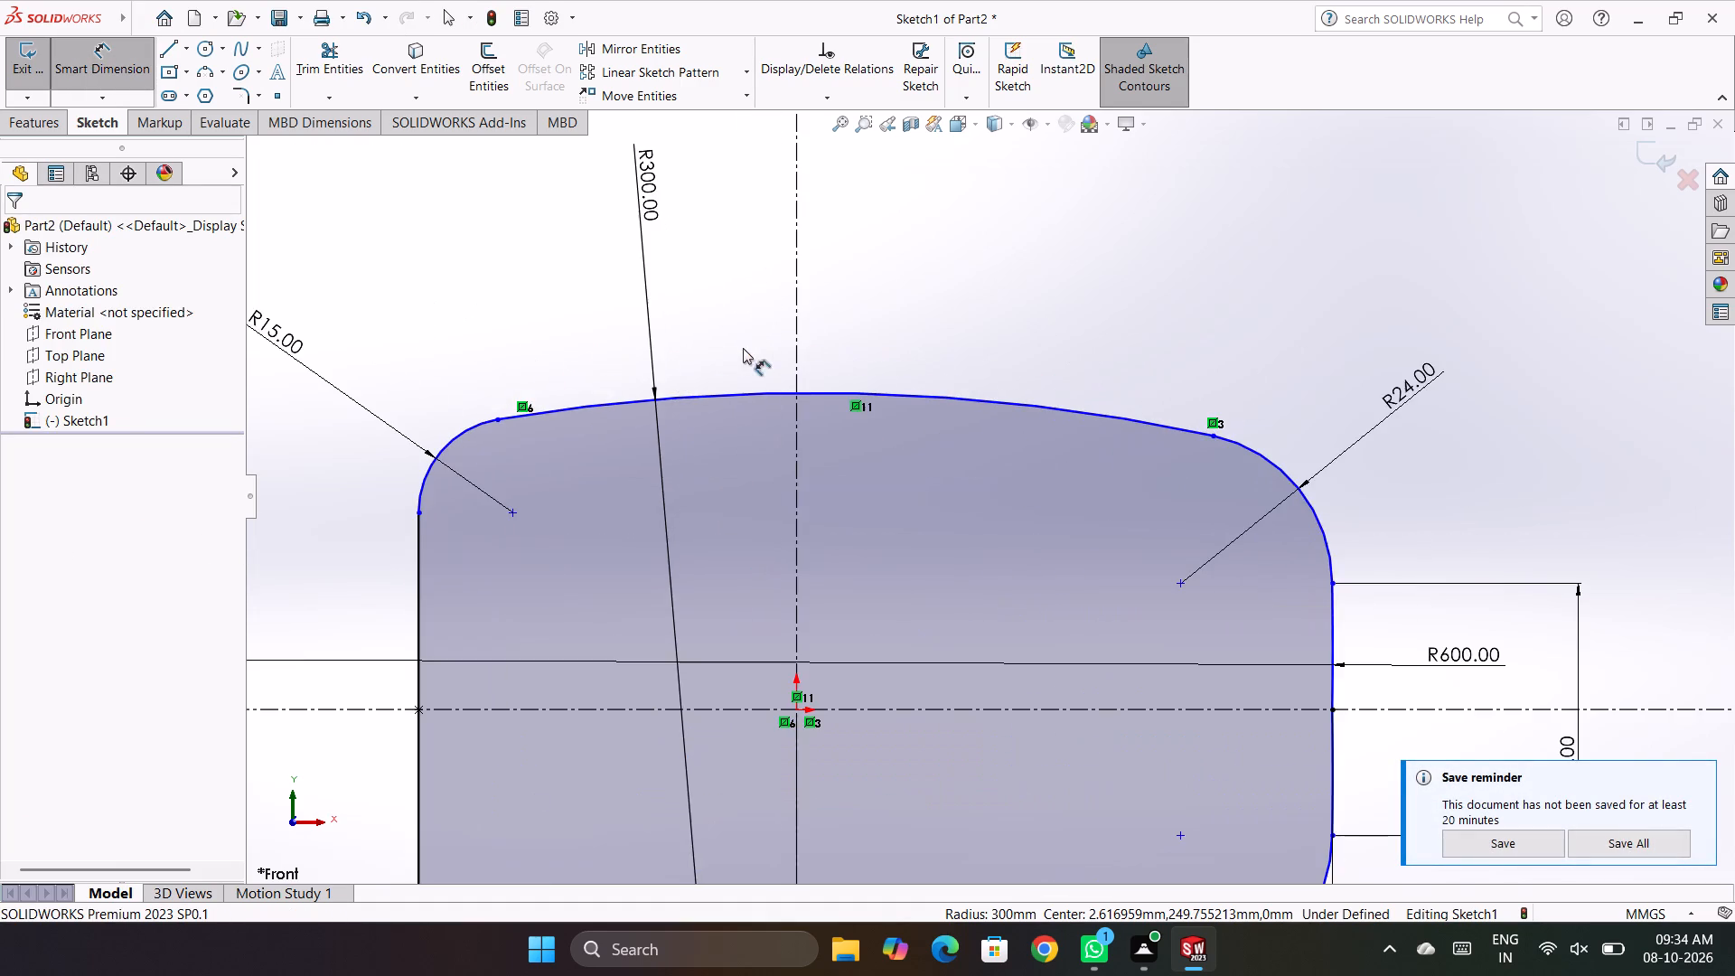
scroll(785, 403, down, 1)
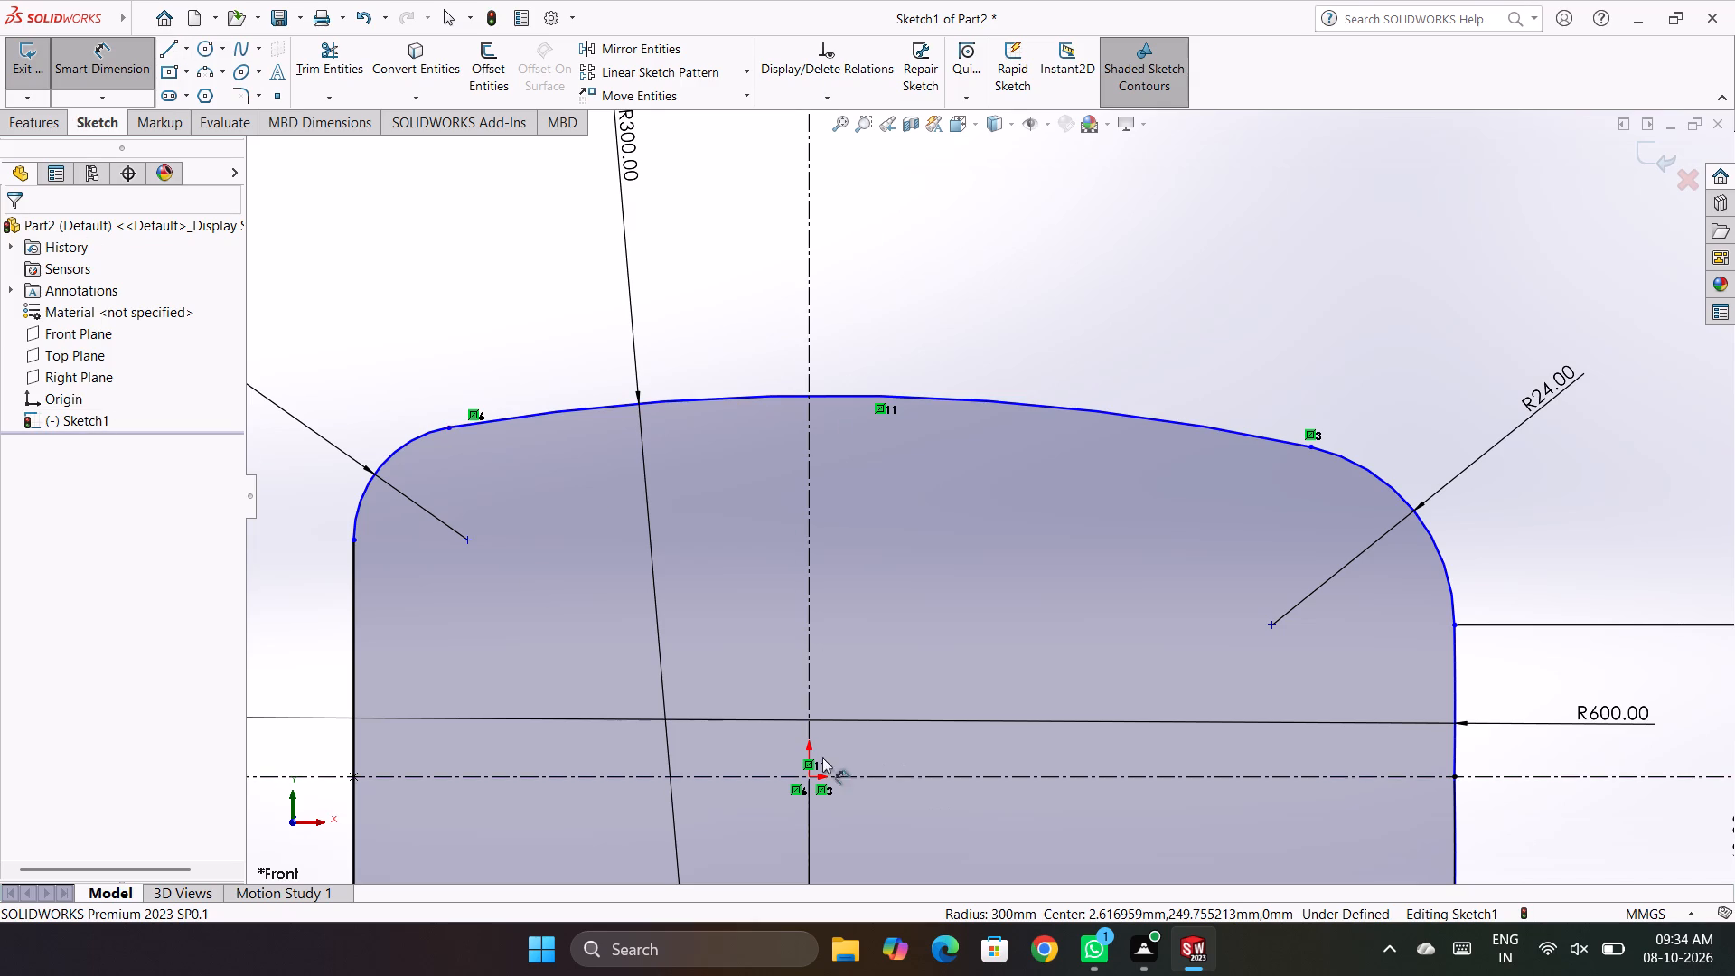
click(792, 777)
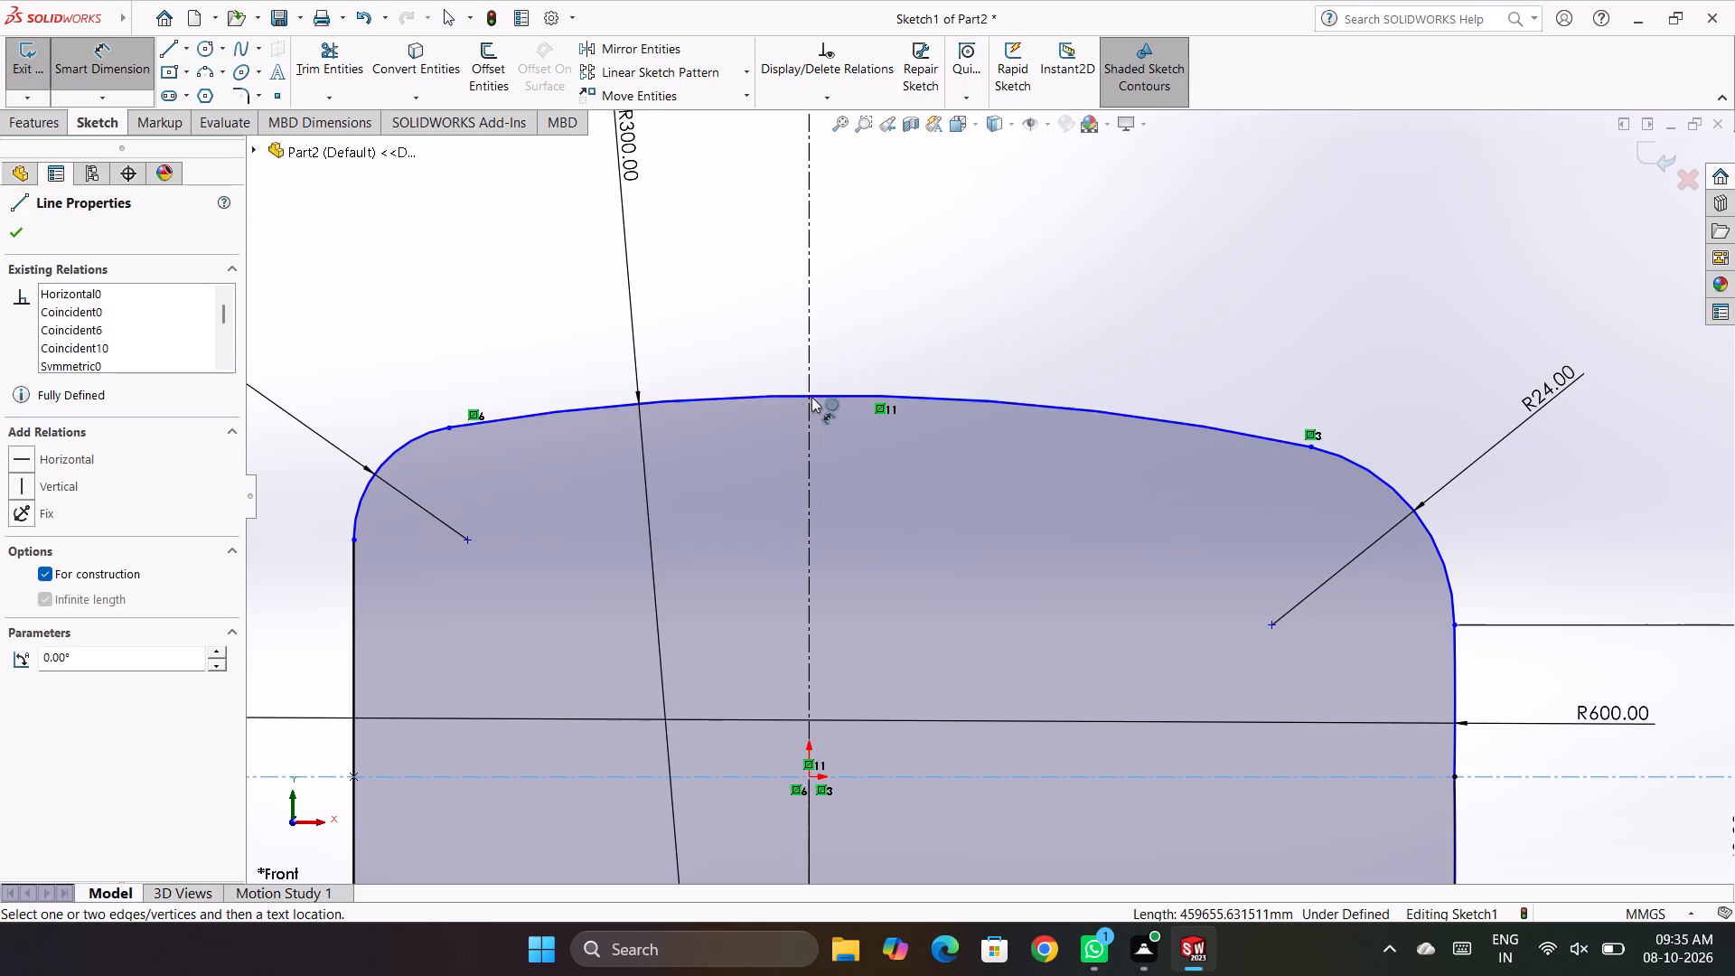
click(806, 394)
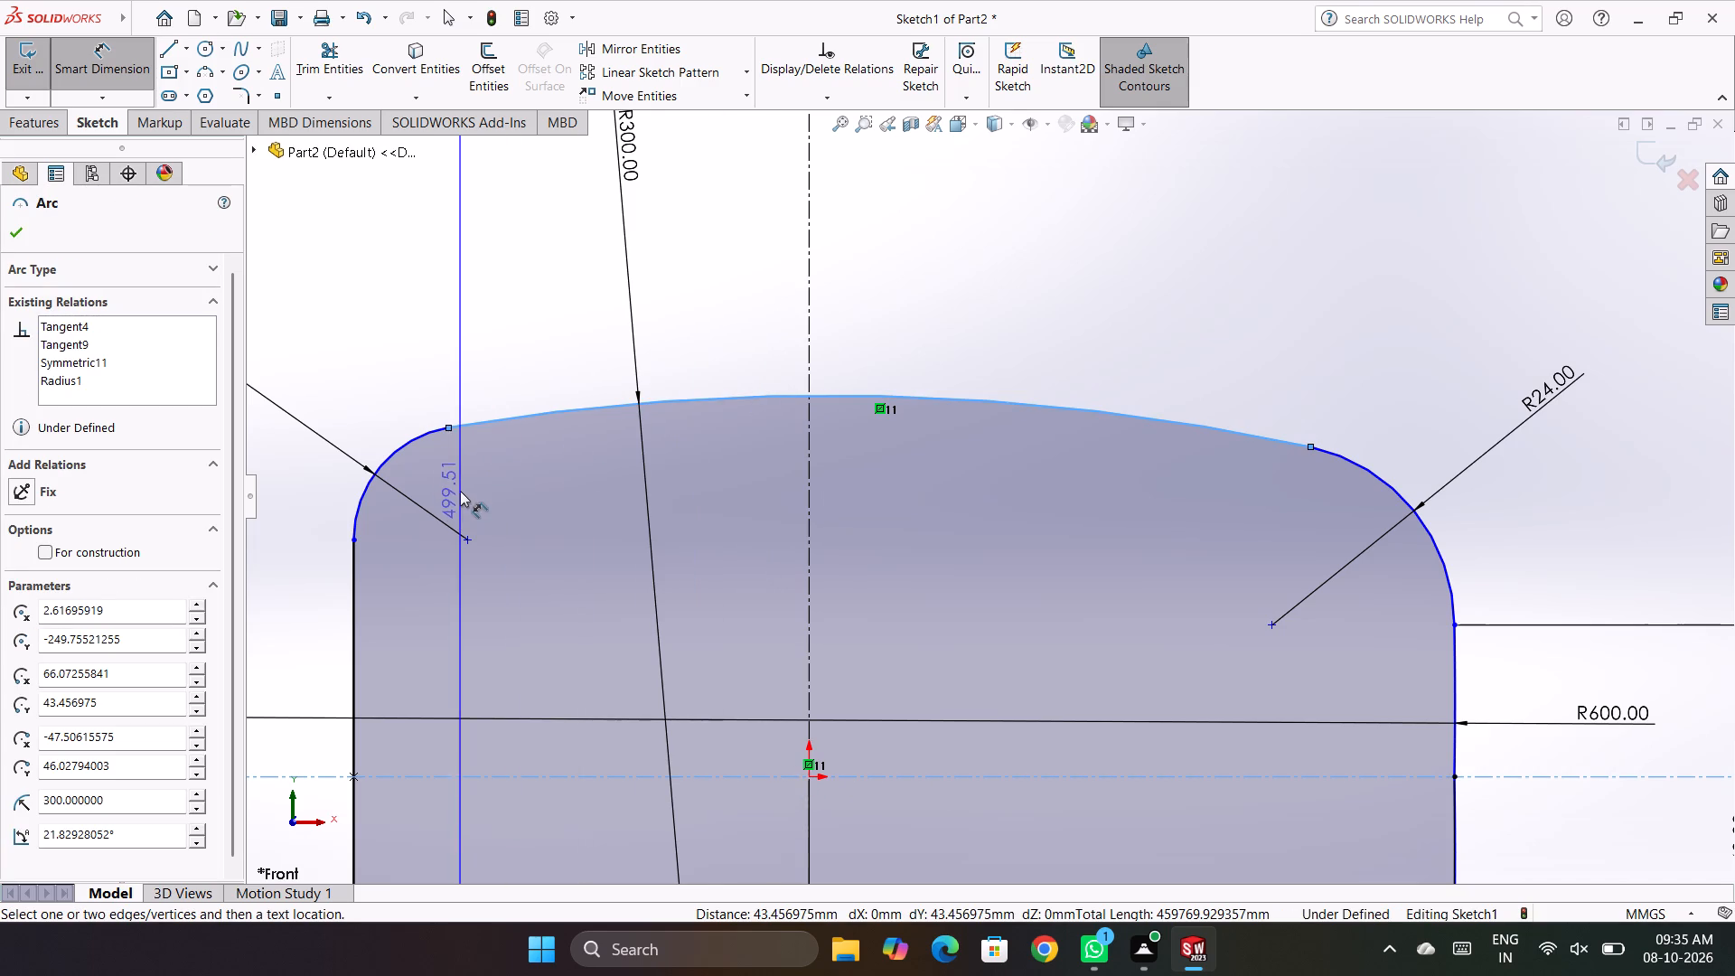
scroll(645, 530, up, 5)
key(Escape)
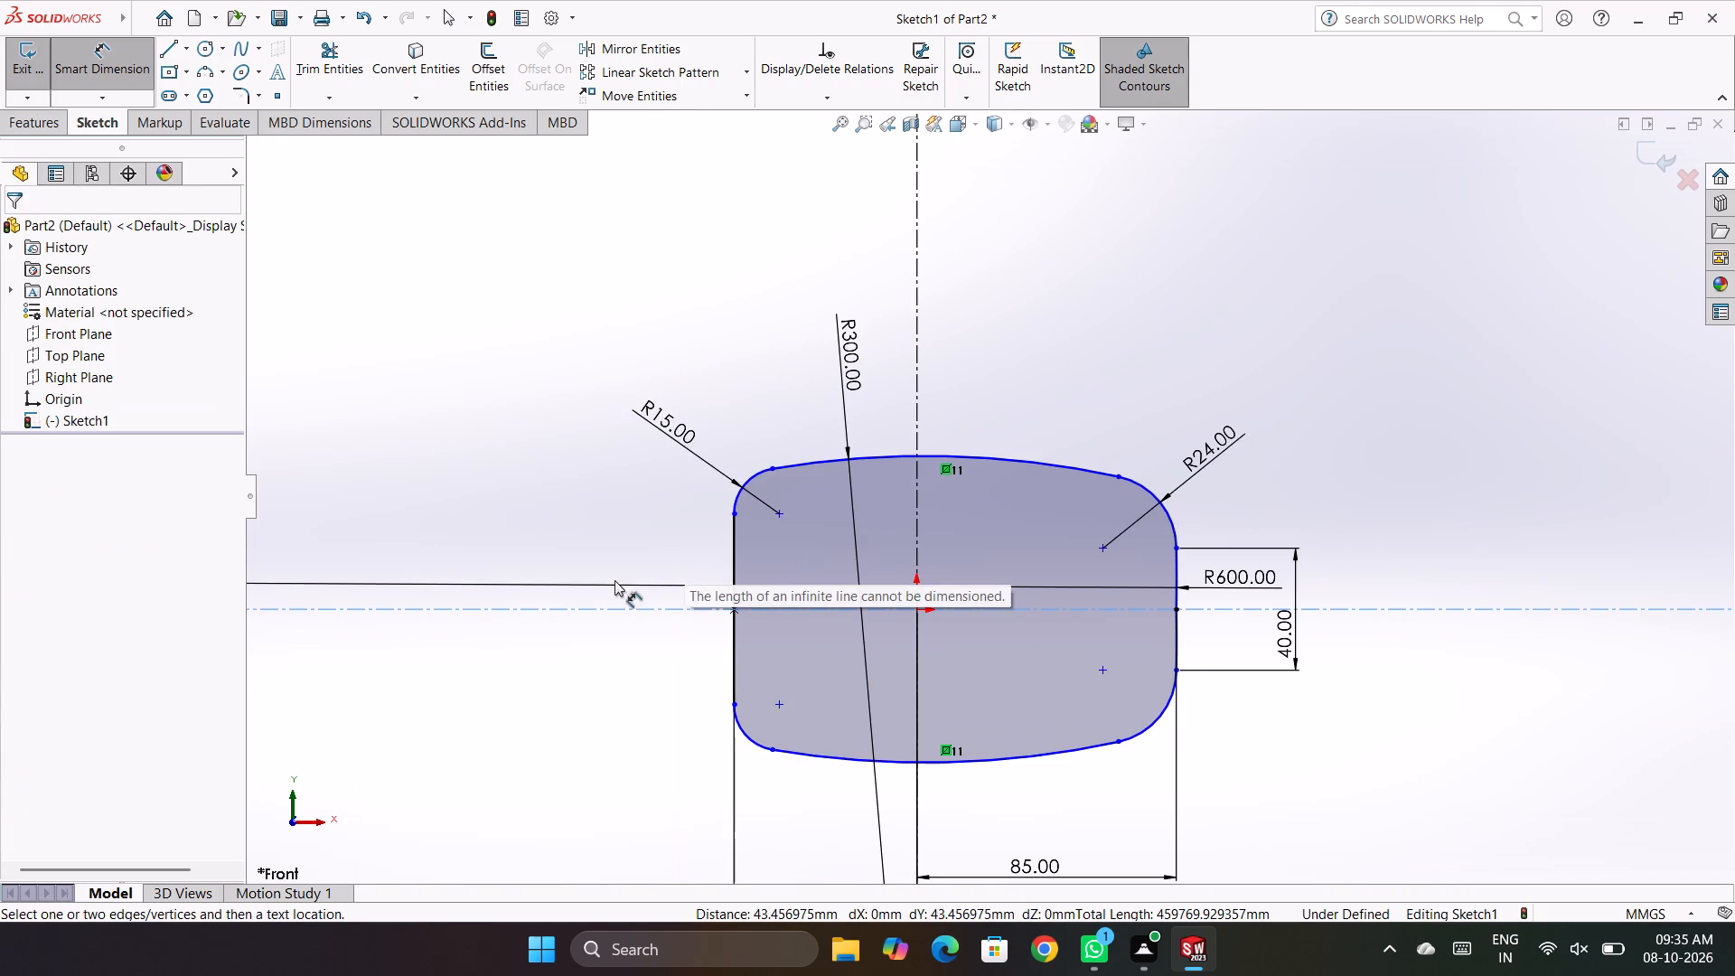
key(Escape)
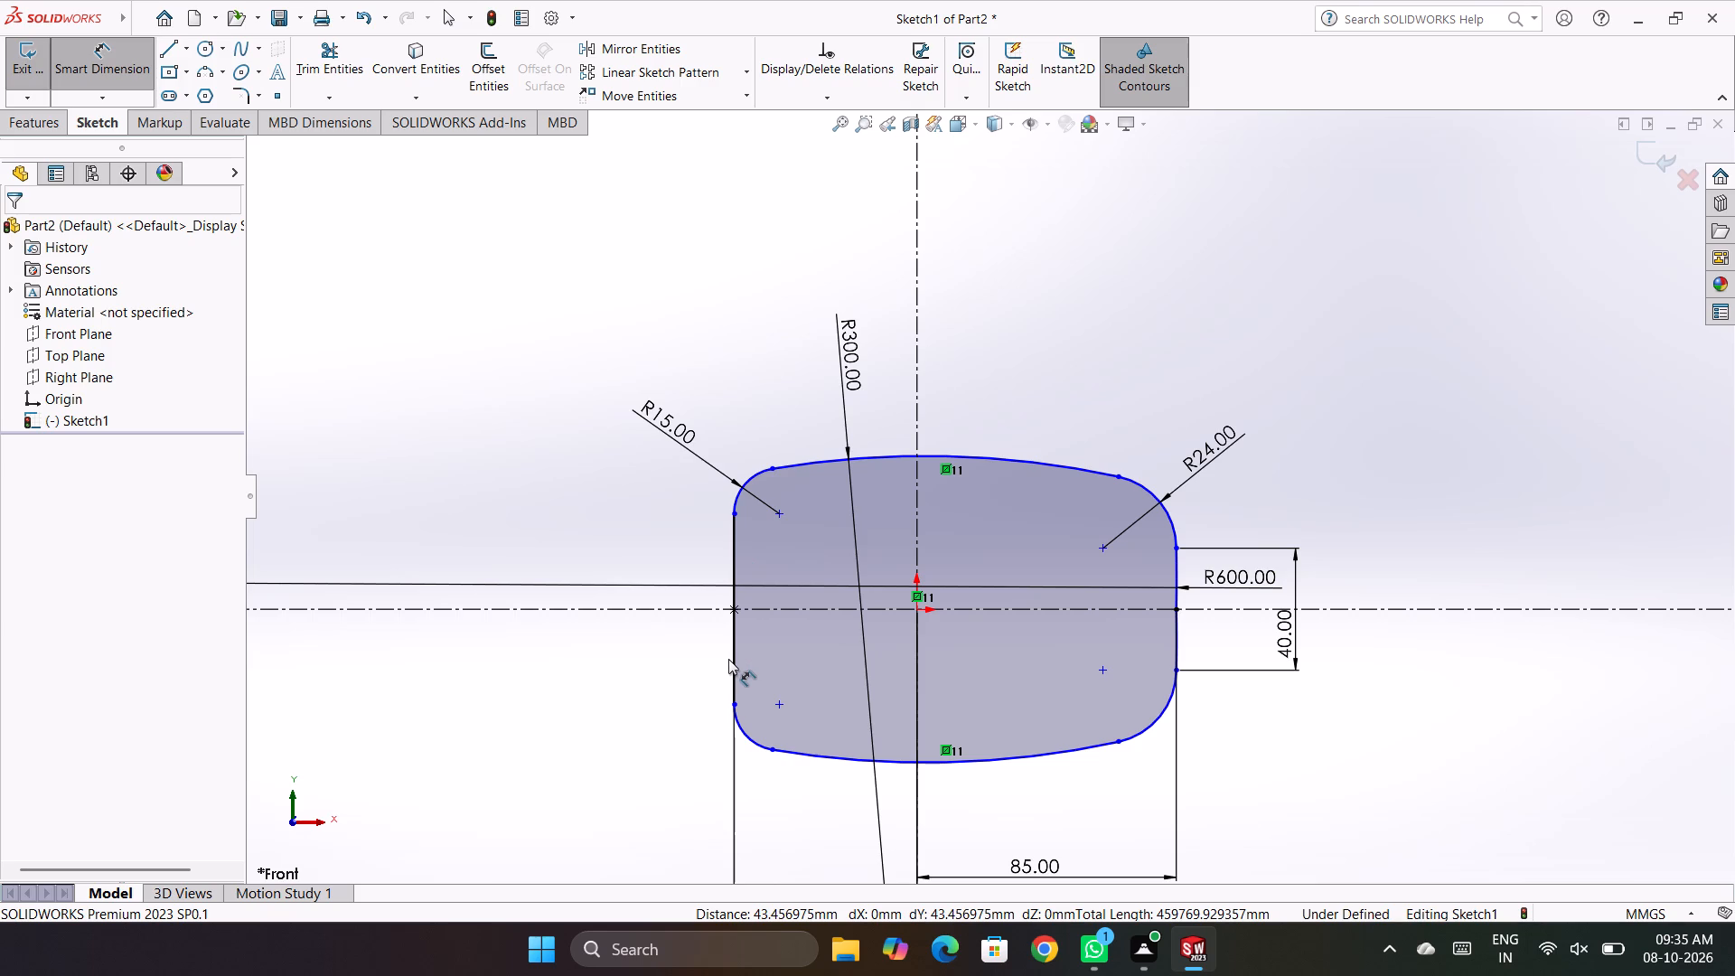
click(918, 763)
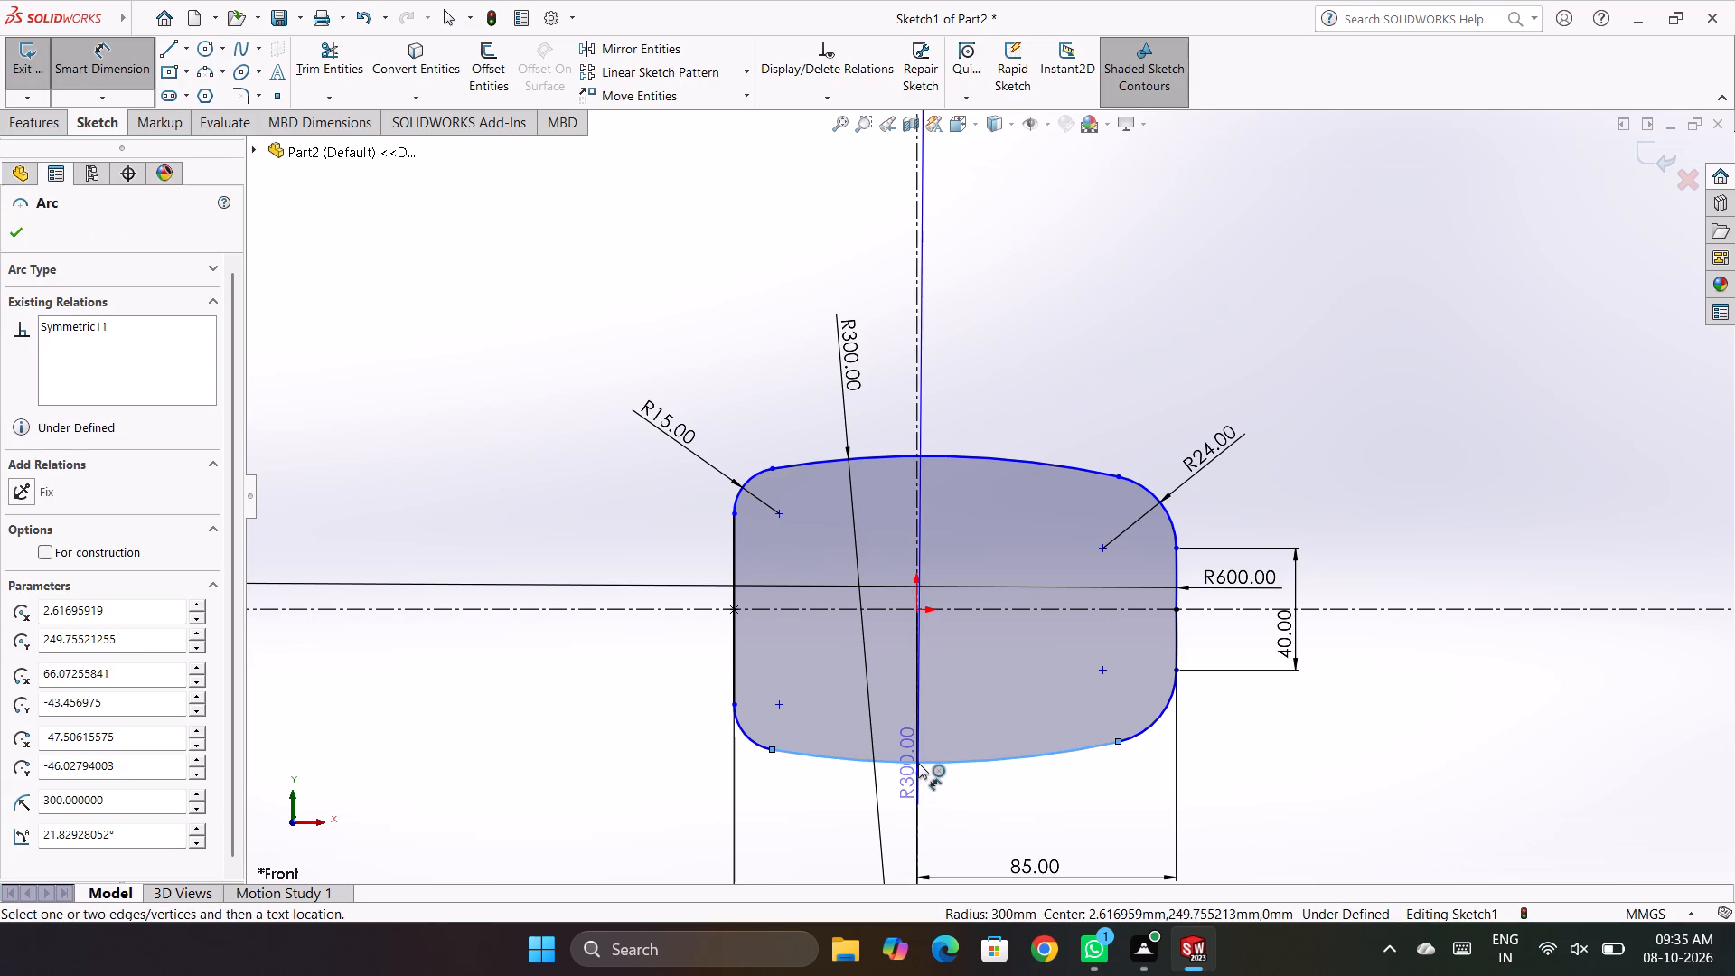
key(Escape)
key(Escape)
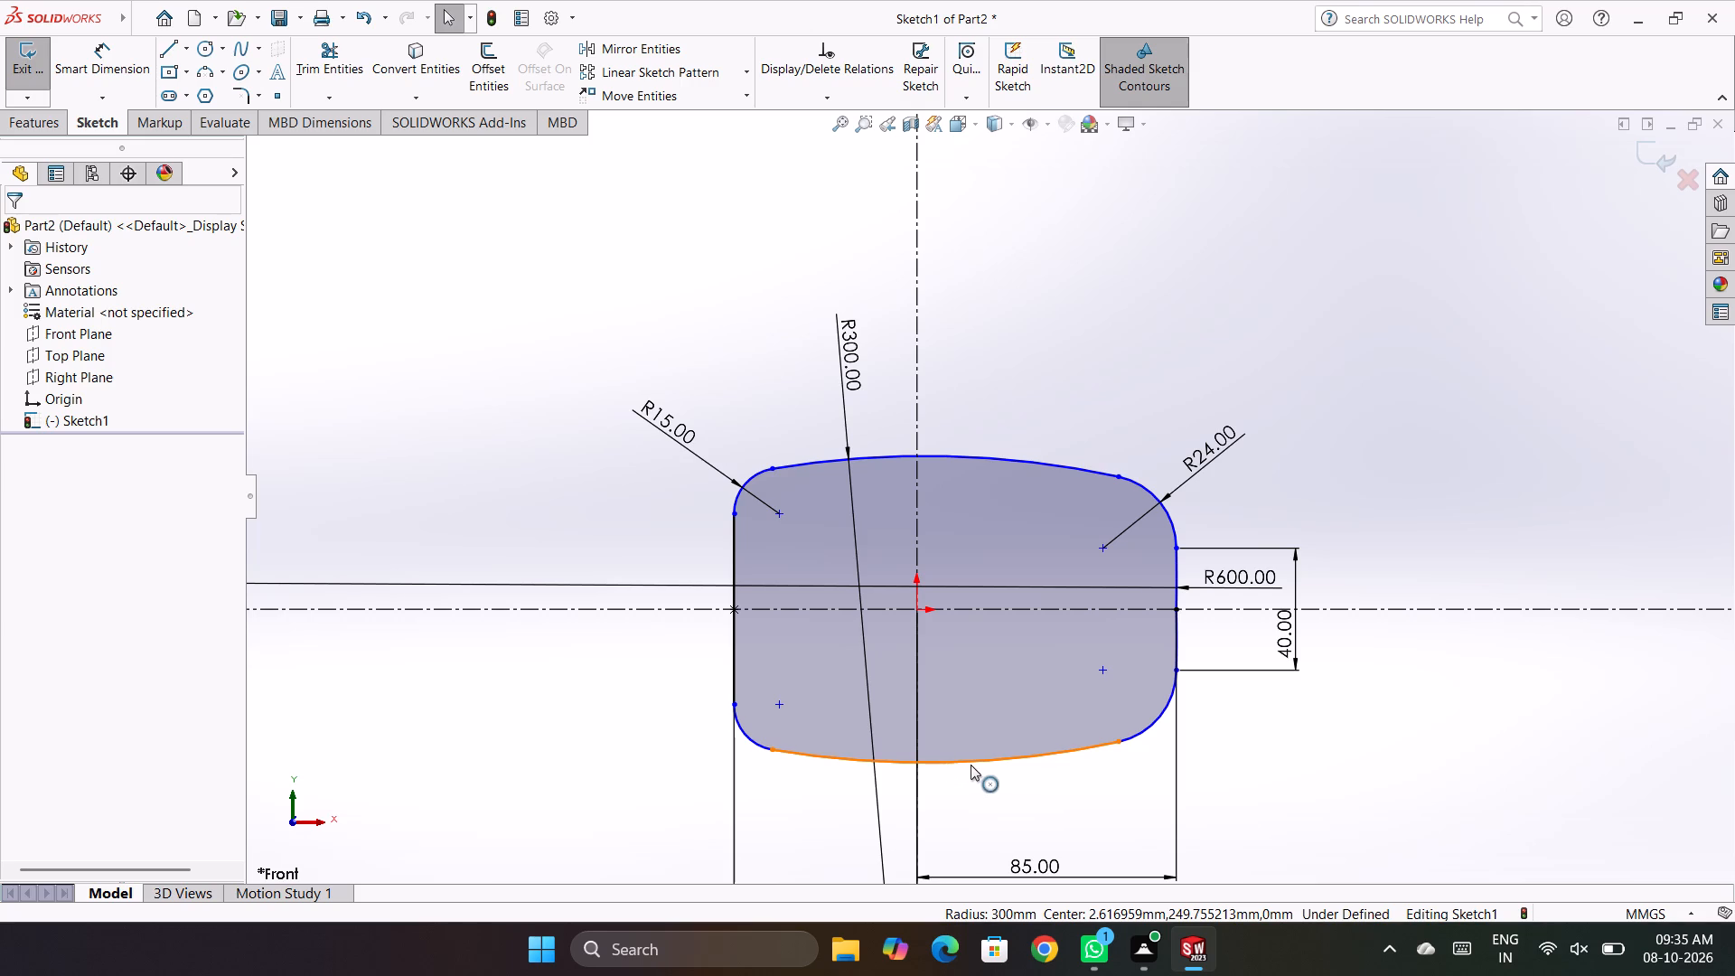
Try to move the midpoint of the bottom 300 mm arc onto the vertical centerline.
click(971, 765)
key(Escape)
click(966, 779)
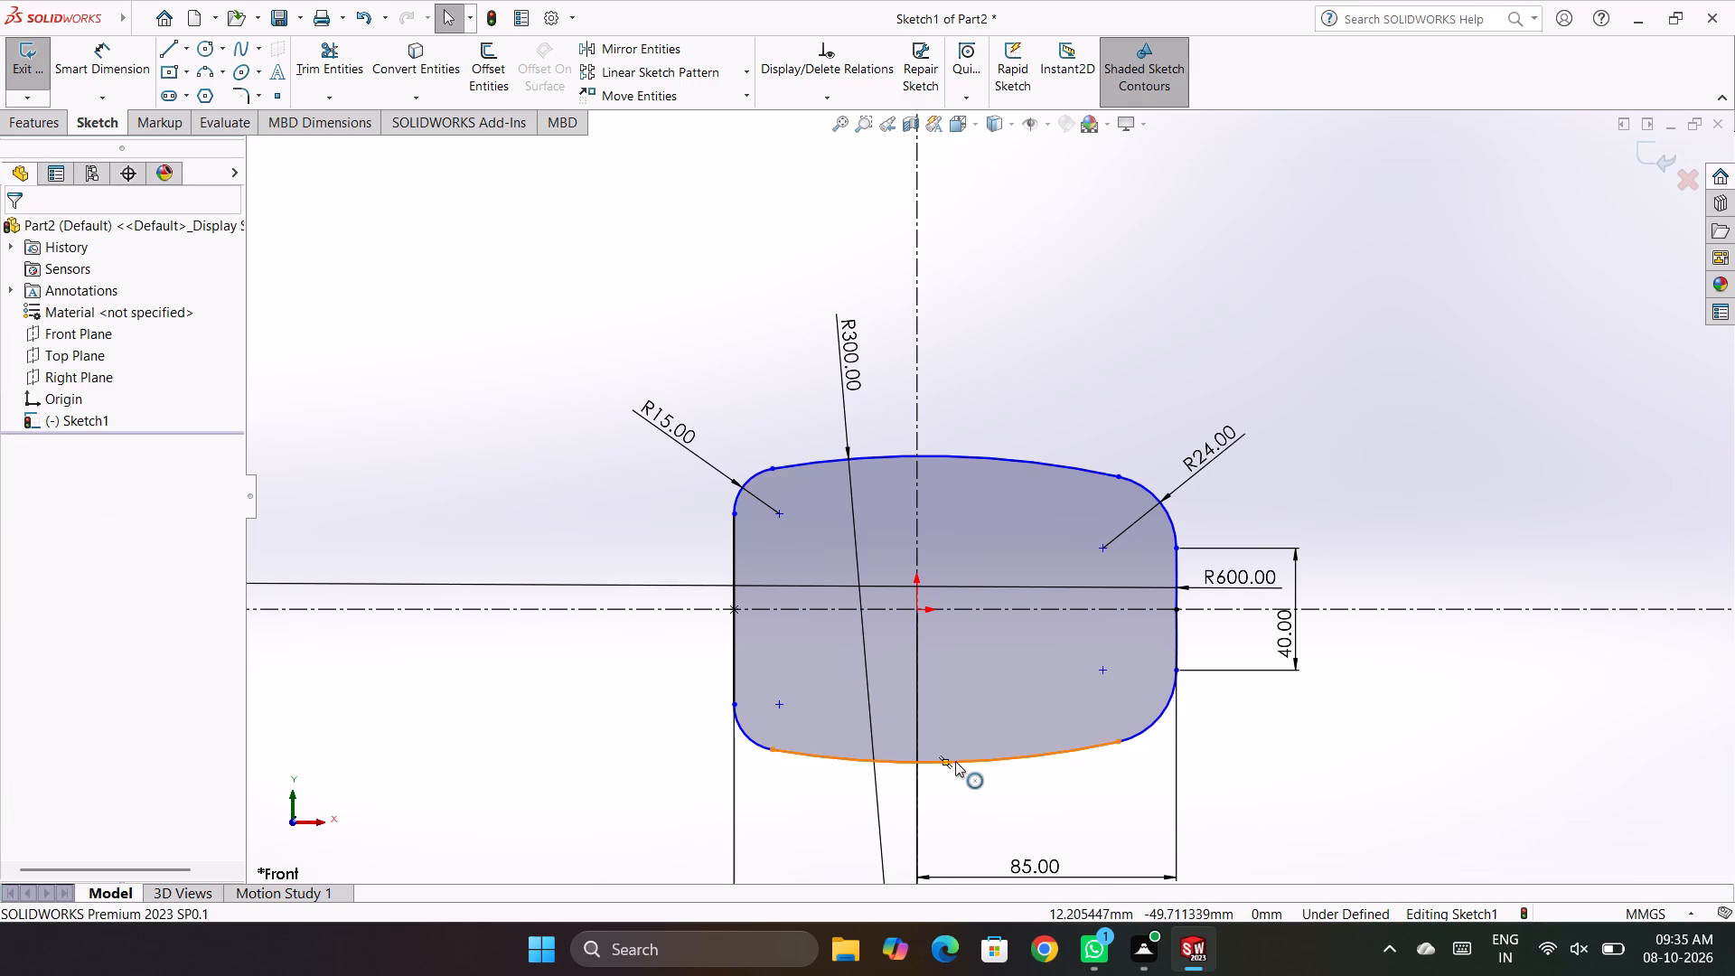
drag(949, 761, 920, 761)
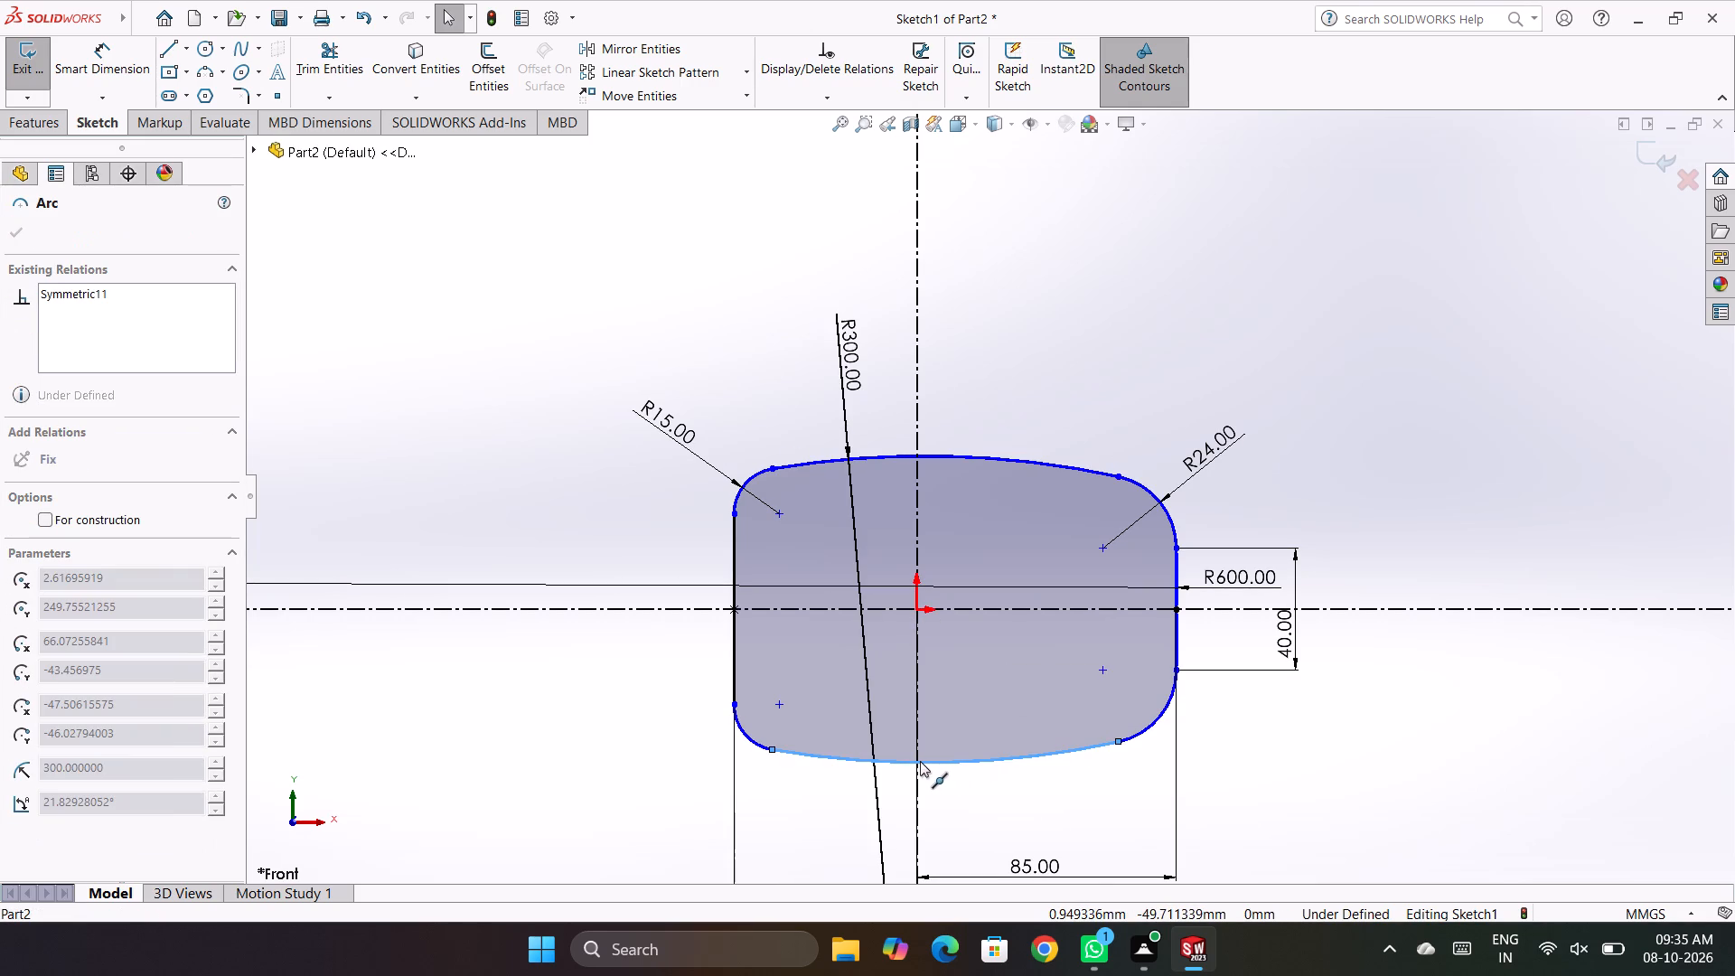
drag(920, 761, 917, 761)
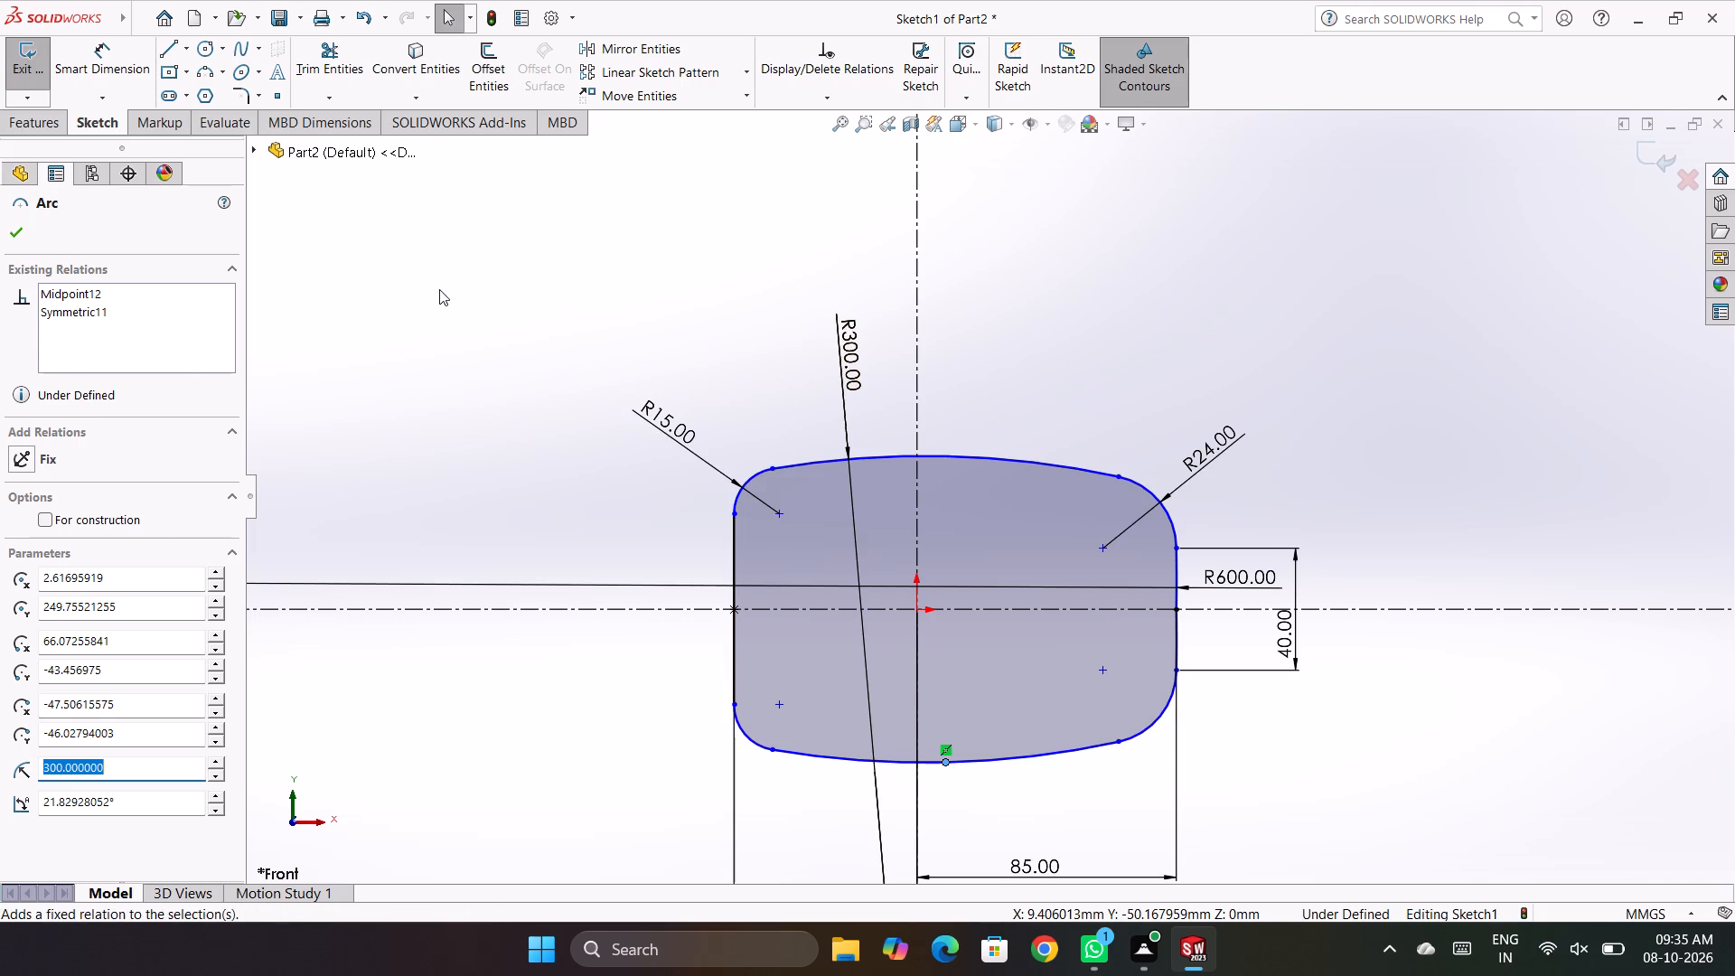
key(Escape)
Add a Coincident relation between the midpoint of the bottom 300 mm arc and the vertical centerline.
right_drag(474, 258, 339, 281)
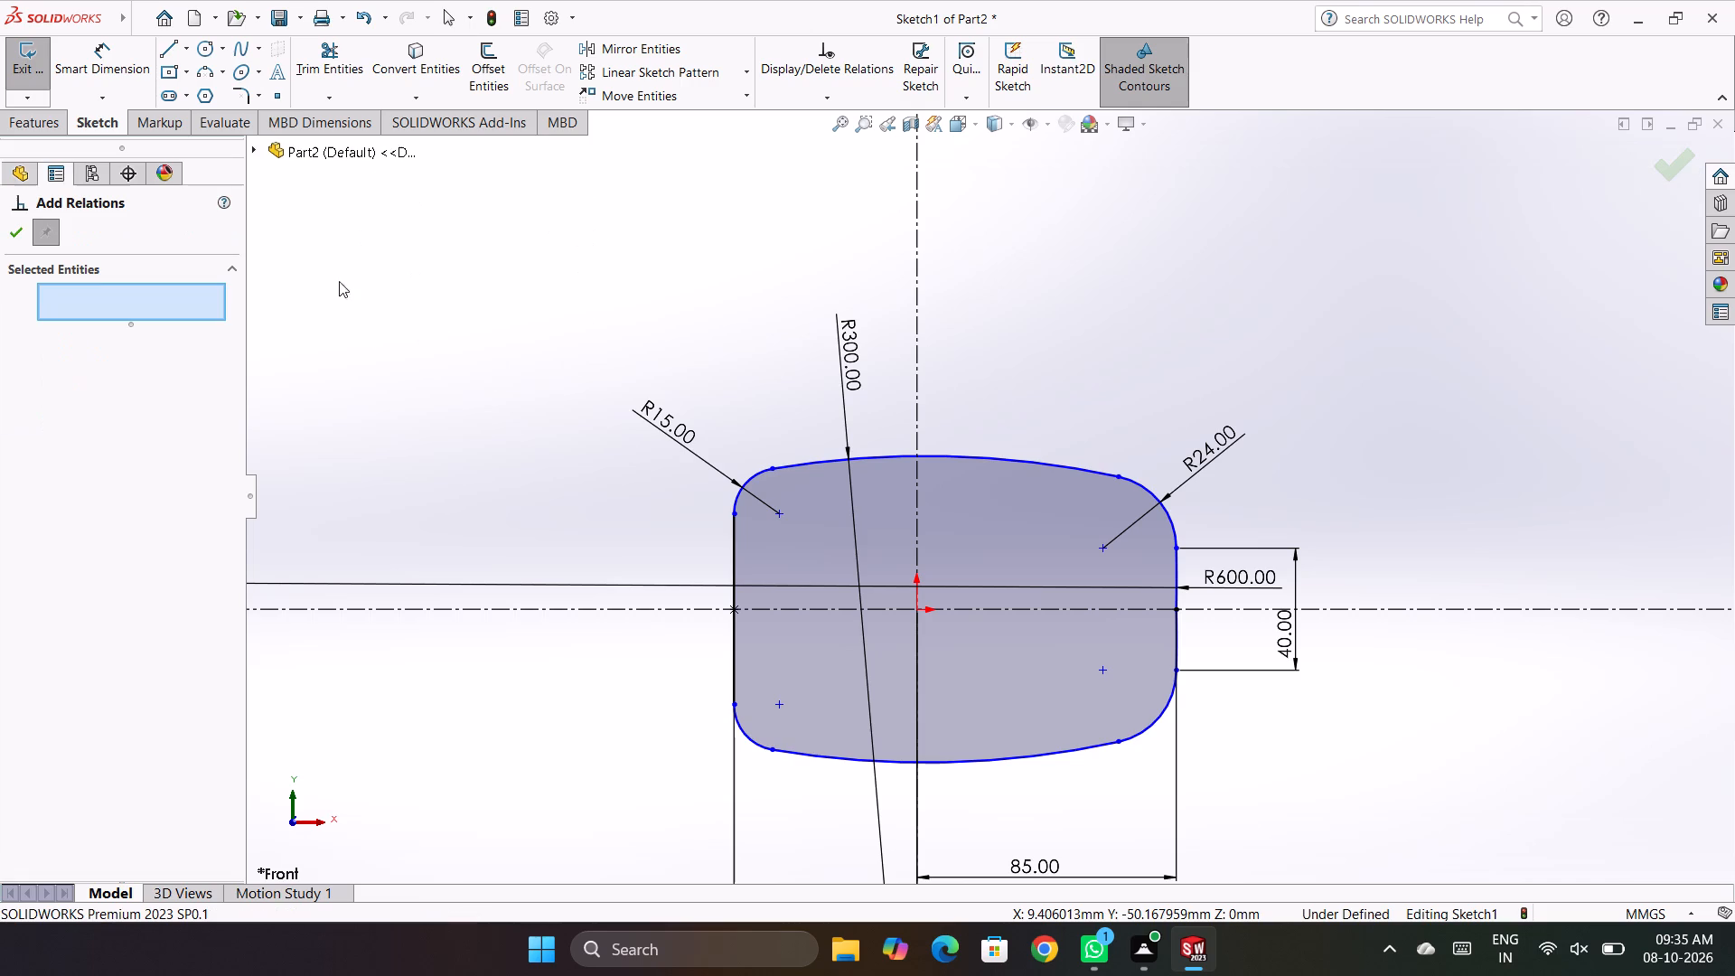
right_drag(339, 281, 338, 282)
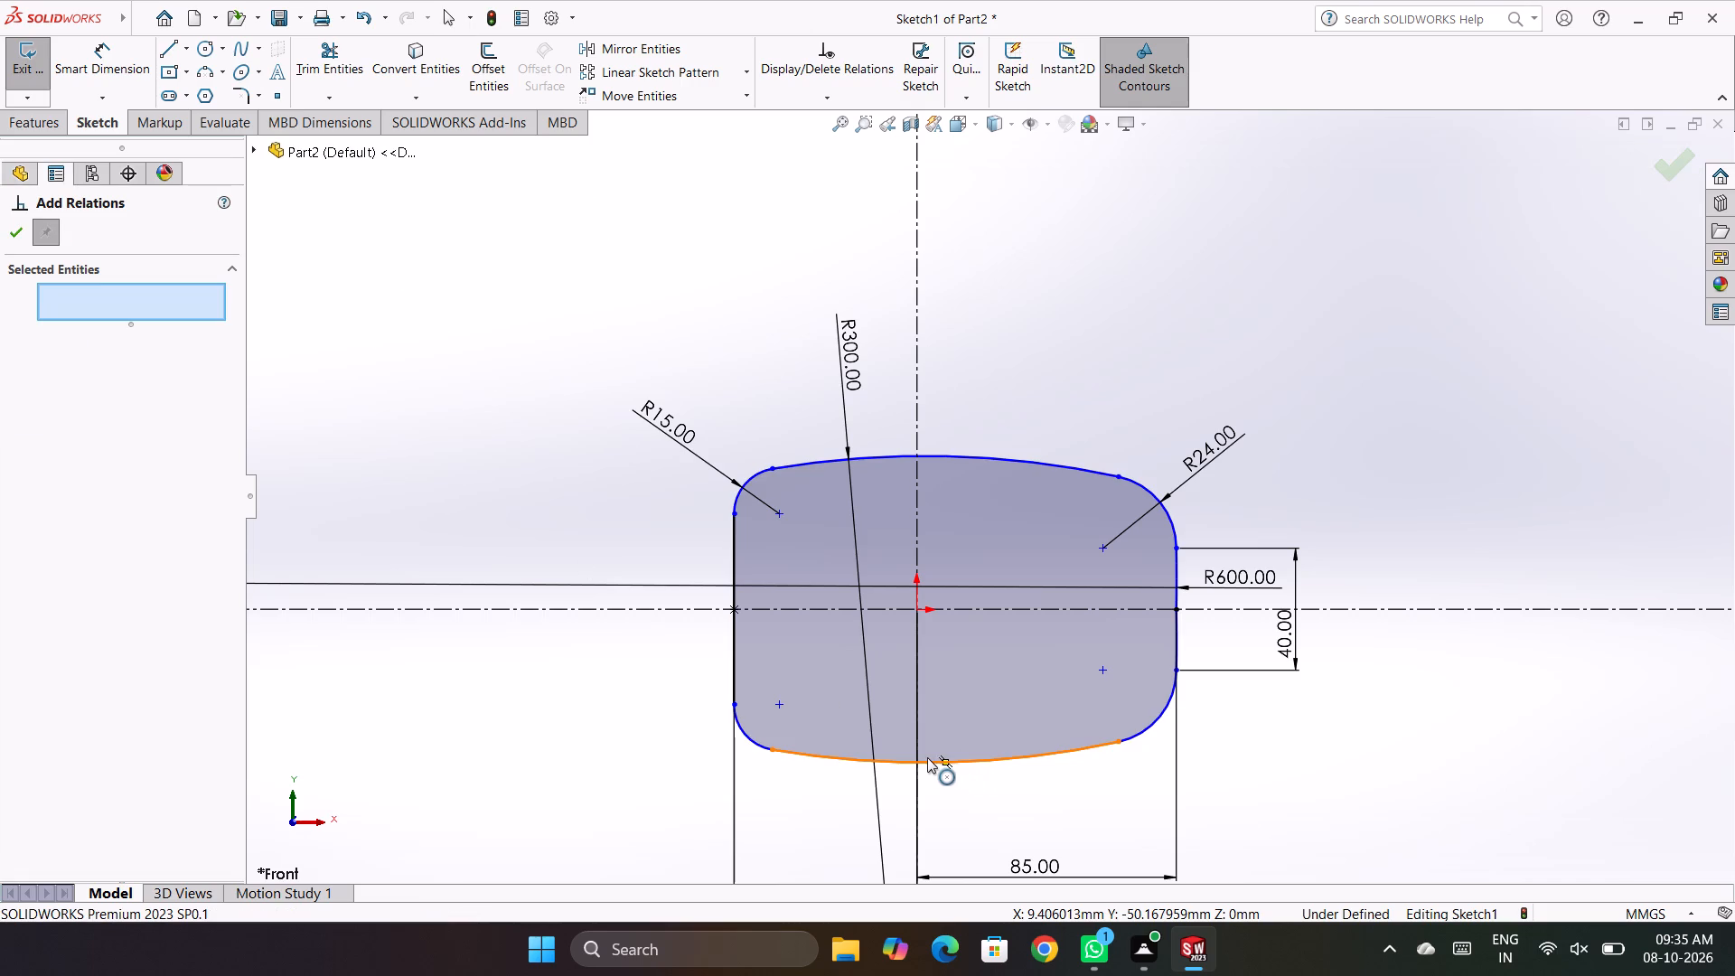
click(947, 765)
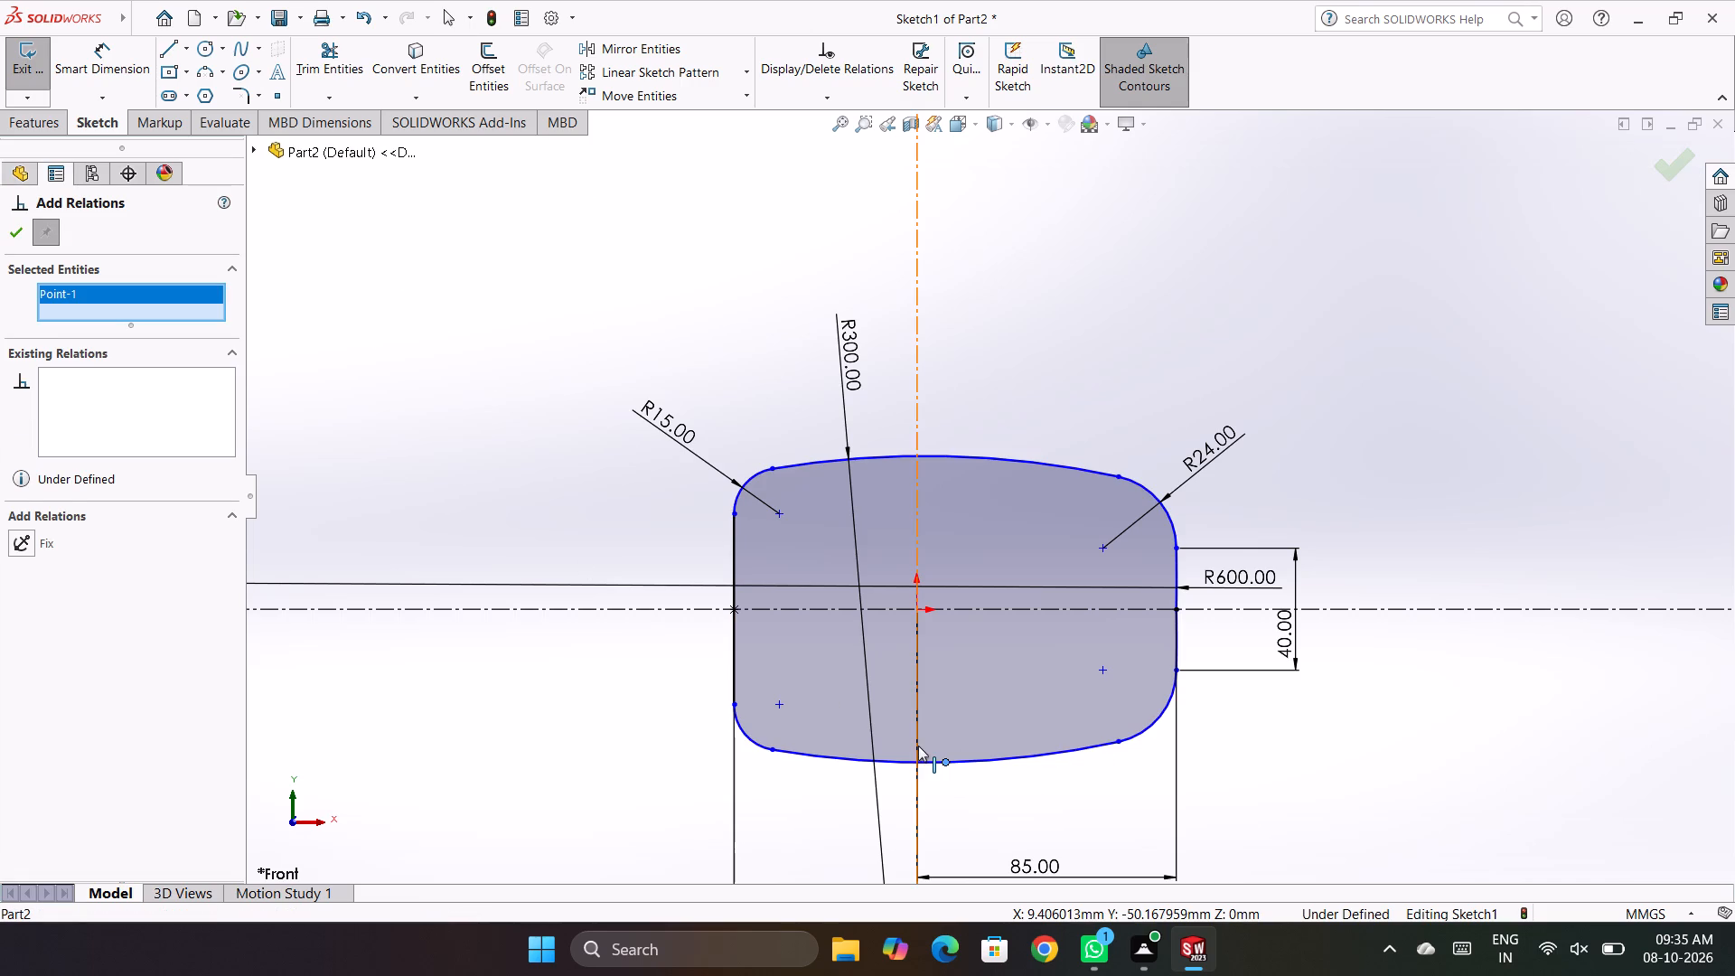
click(916, 745)
click(76, 566)
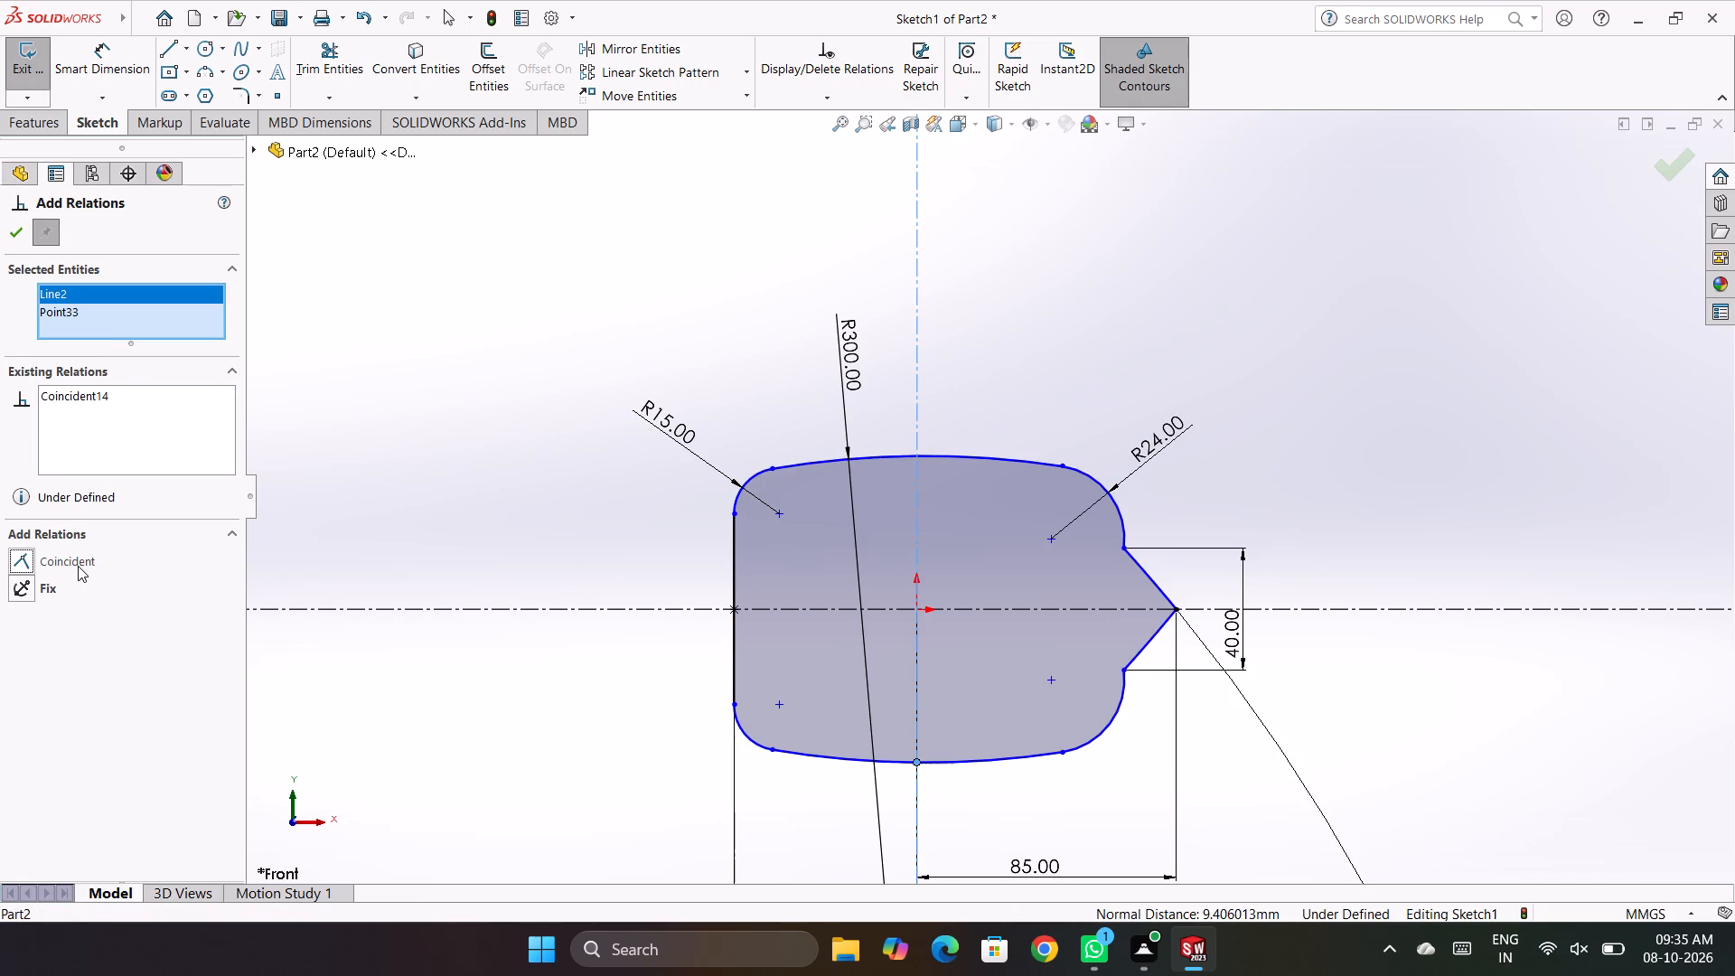
scroll(536, 814, up, 1)
key(ctrl+z)
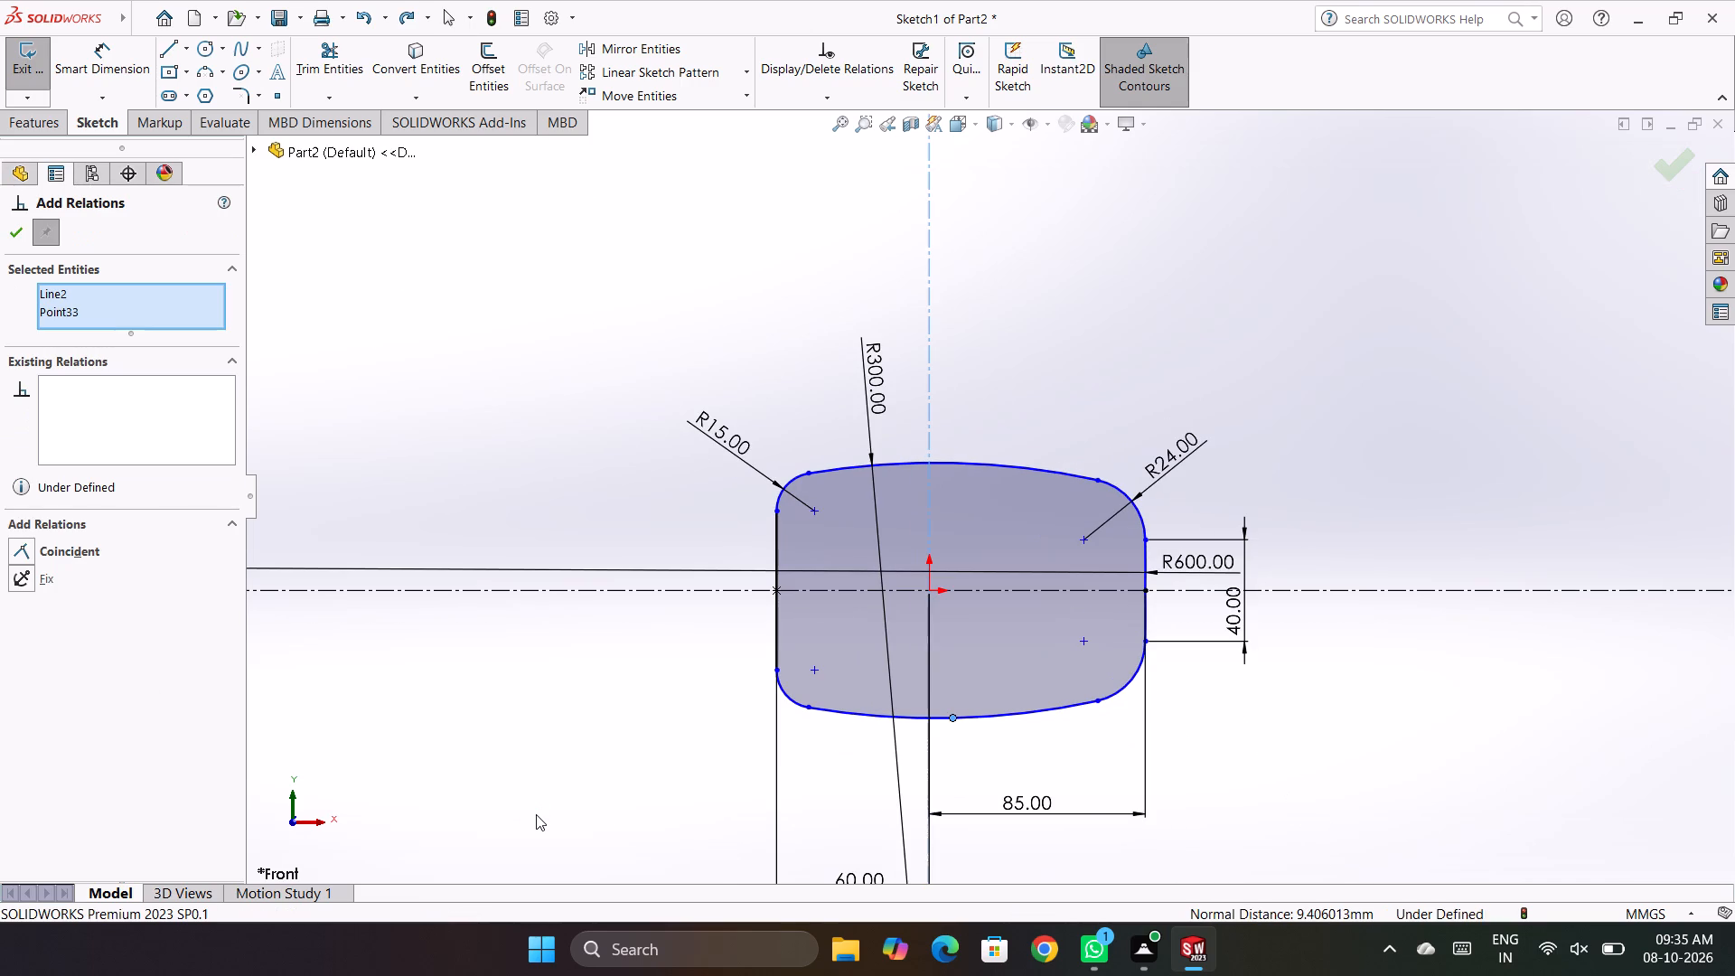
drag(1515, 418, 1505, 402)
double_click(1495, 418)
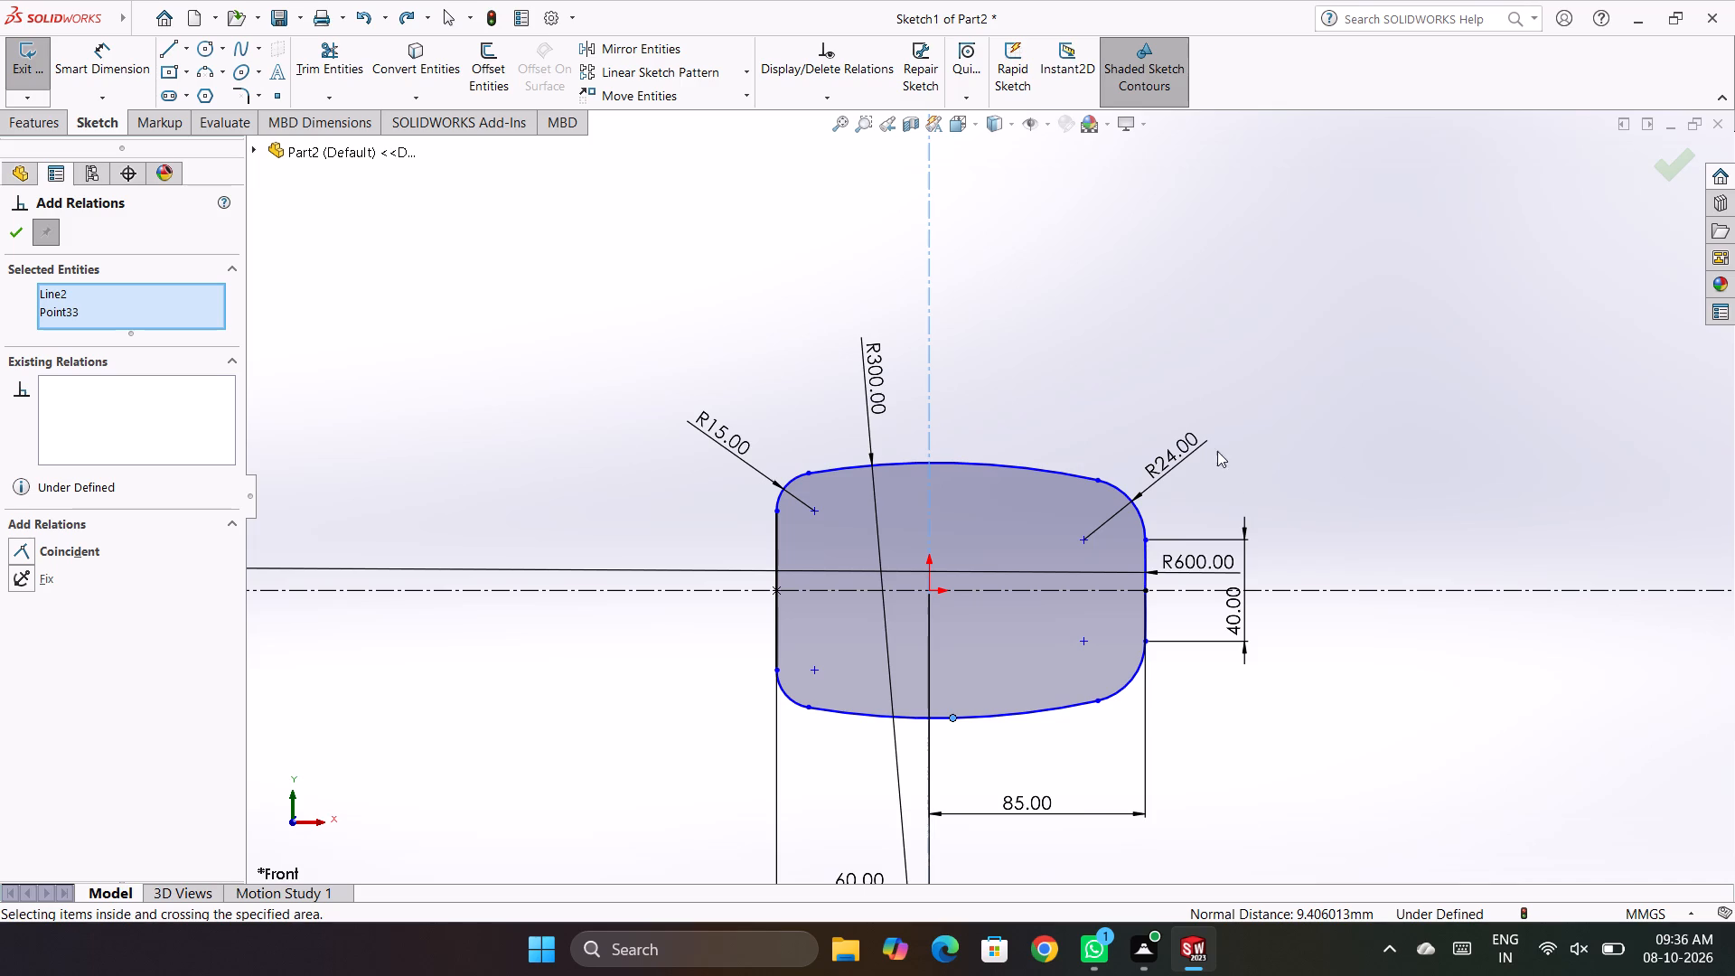
click(1362, 373)
click(77, 554)
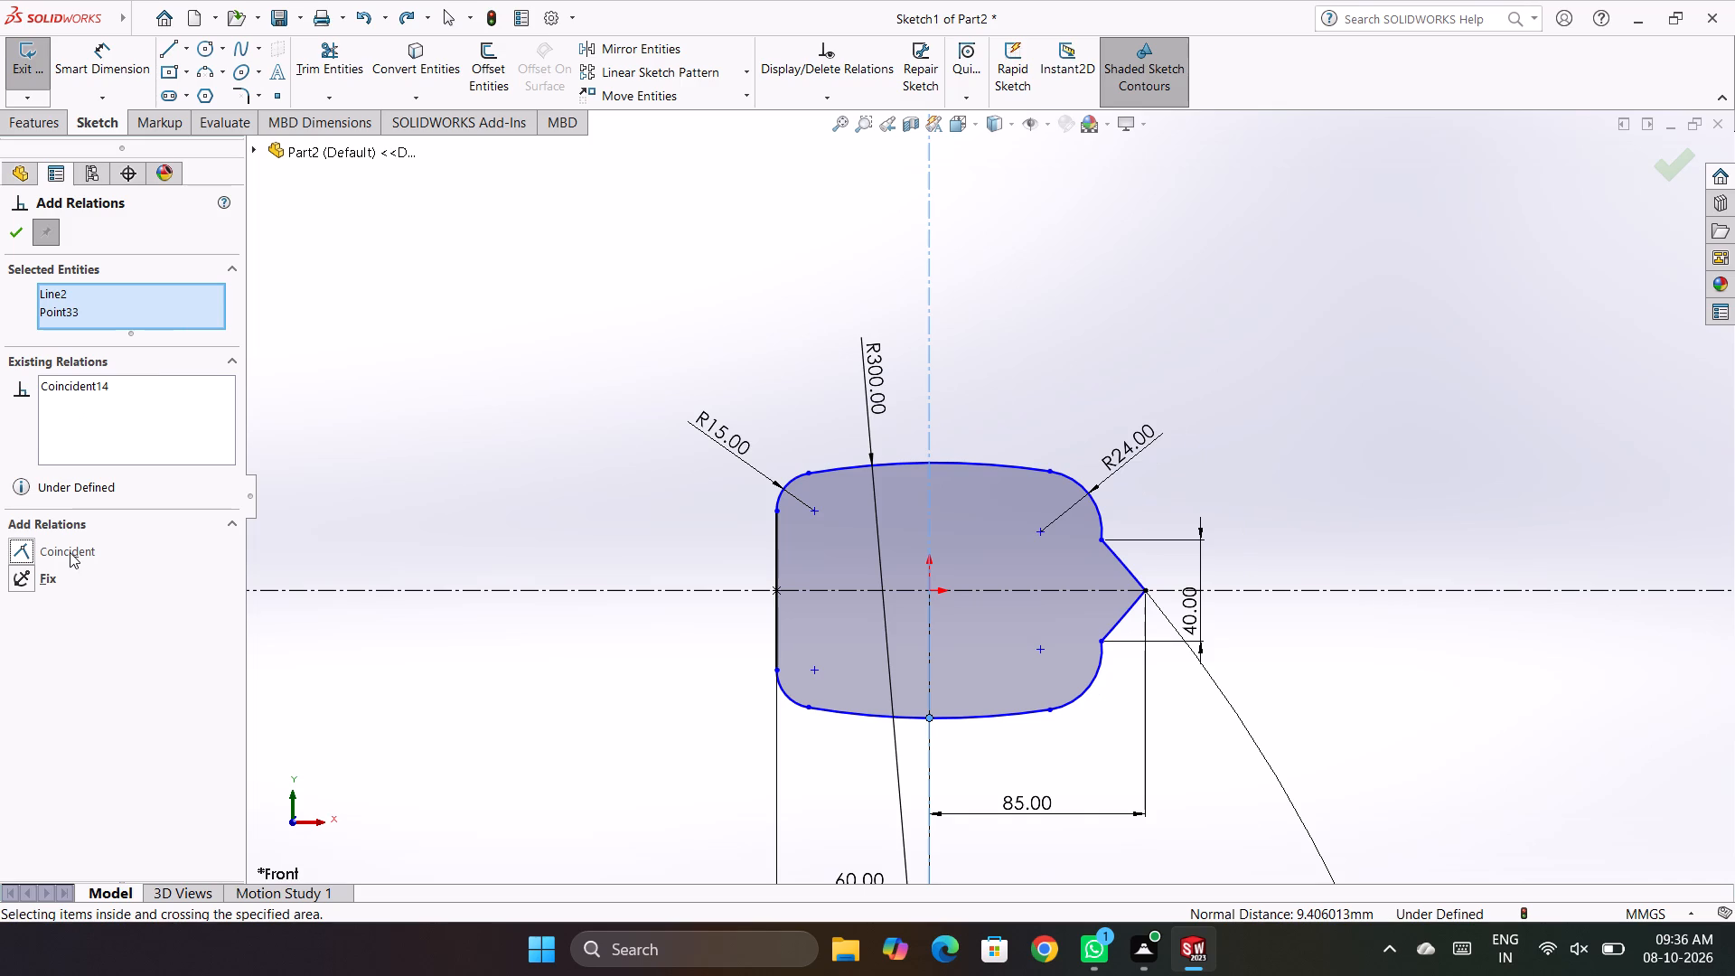
key(Escape)
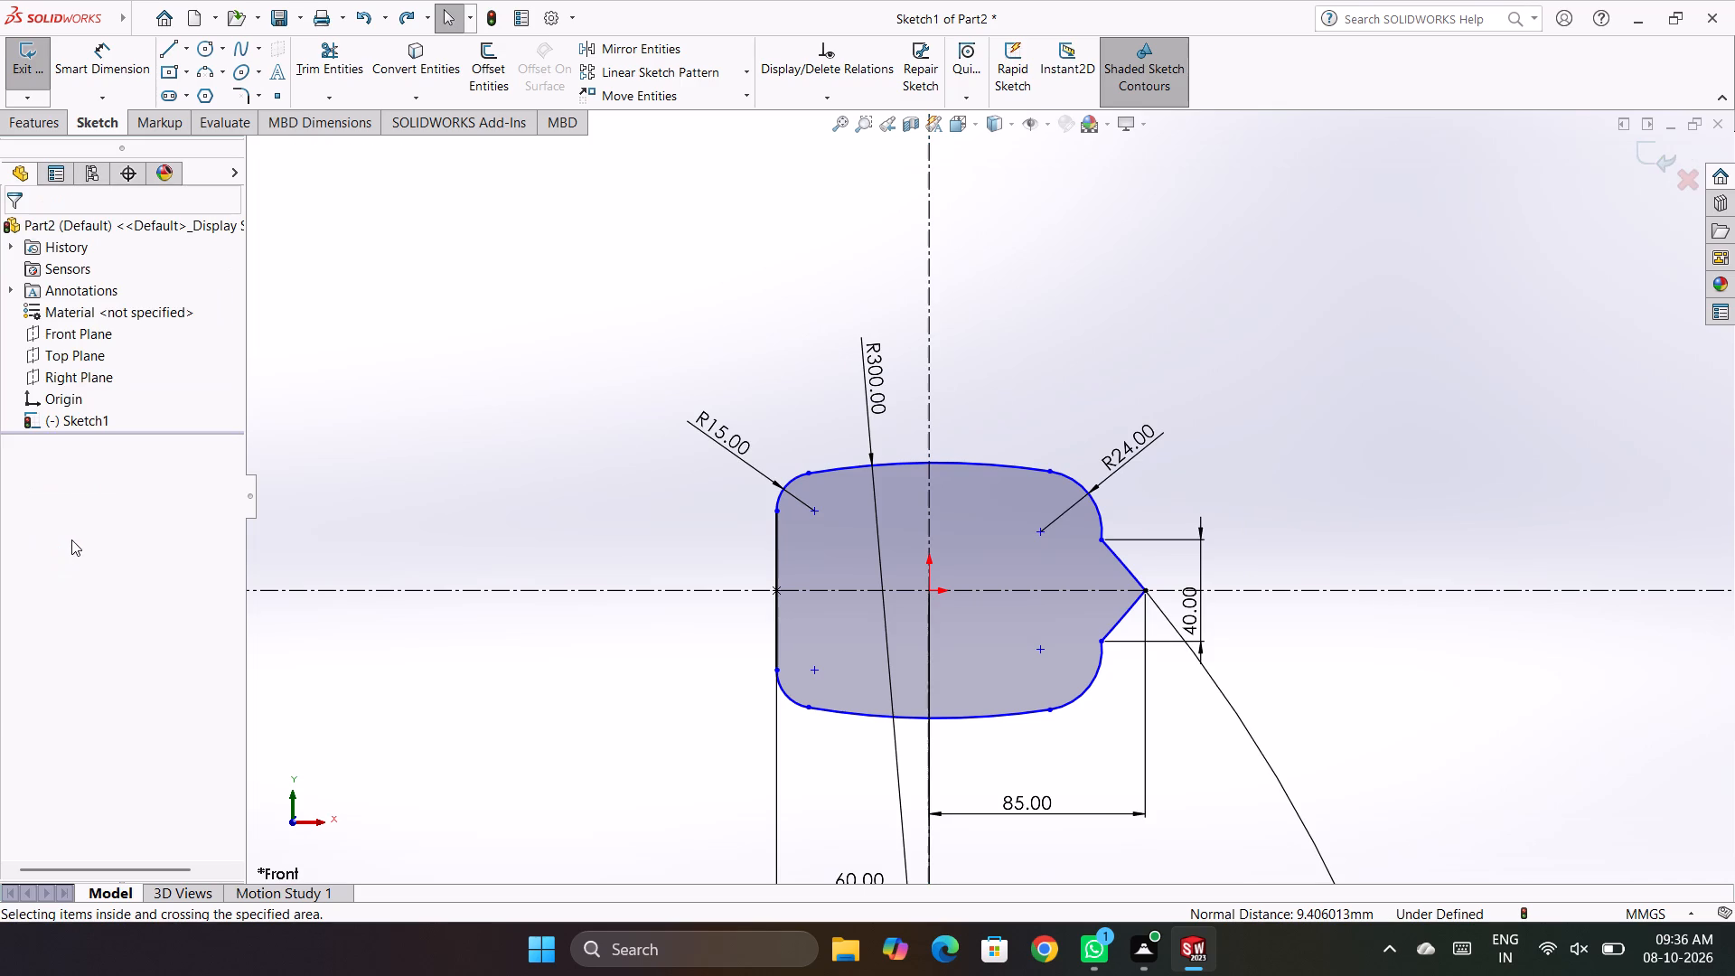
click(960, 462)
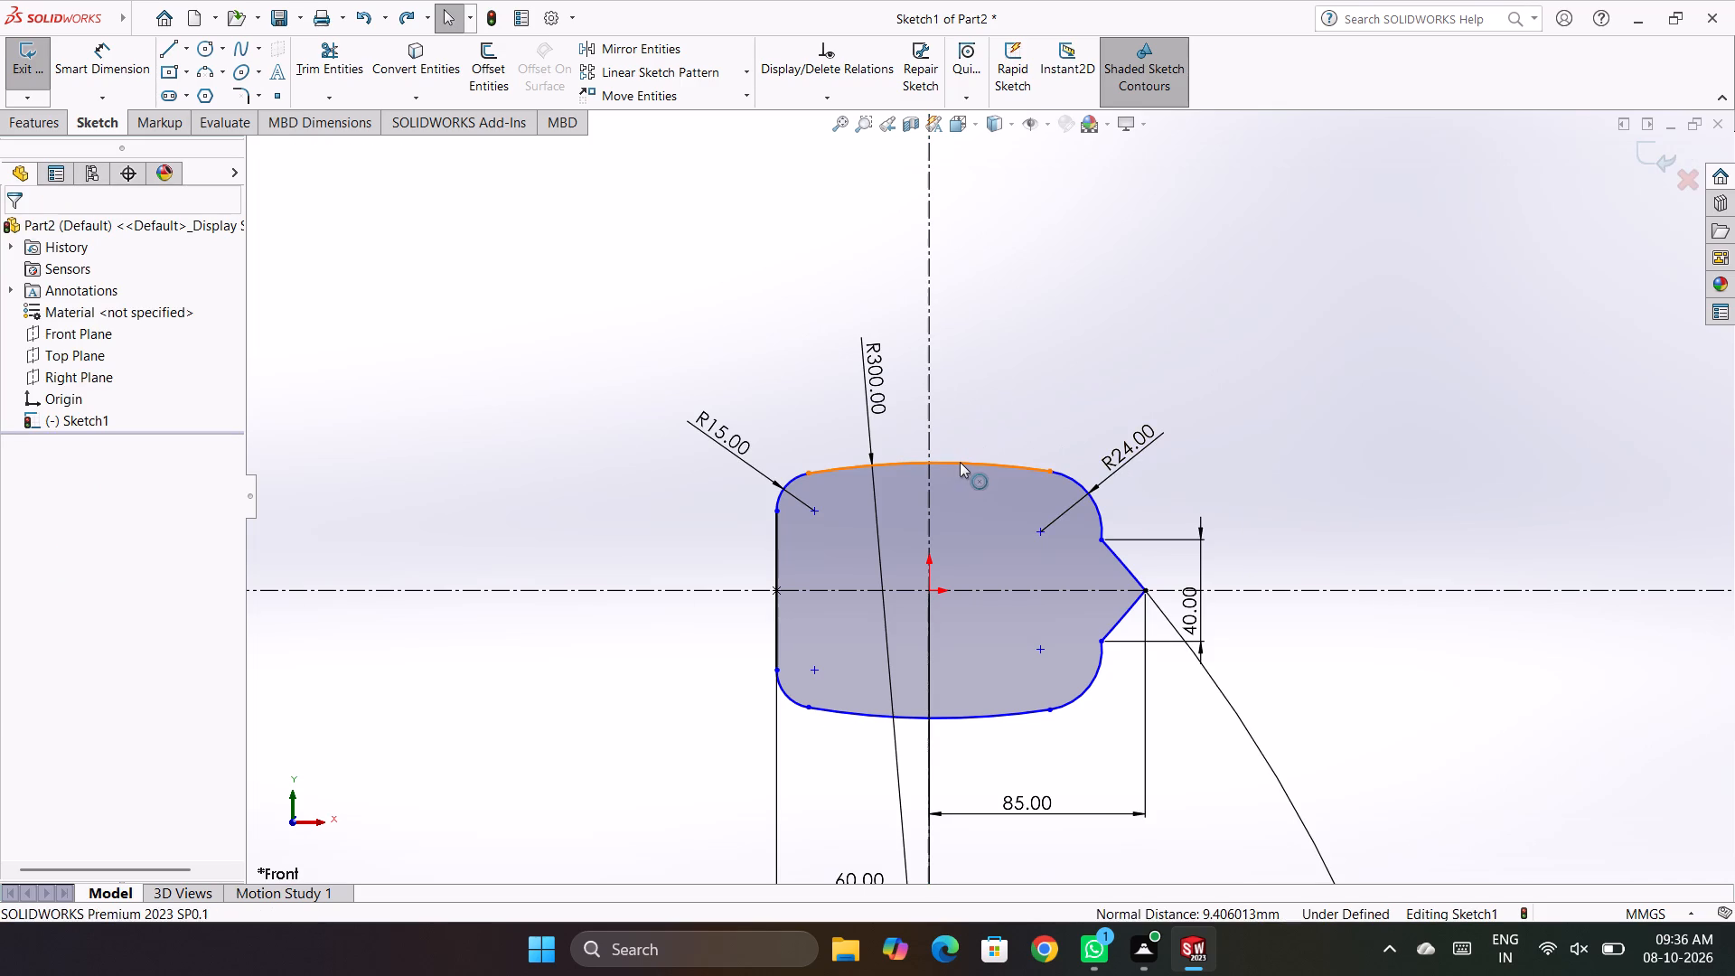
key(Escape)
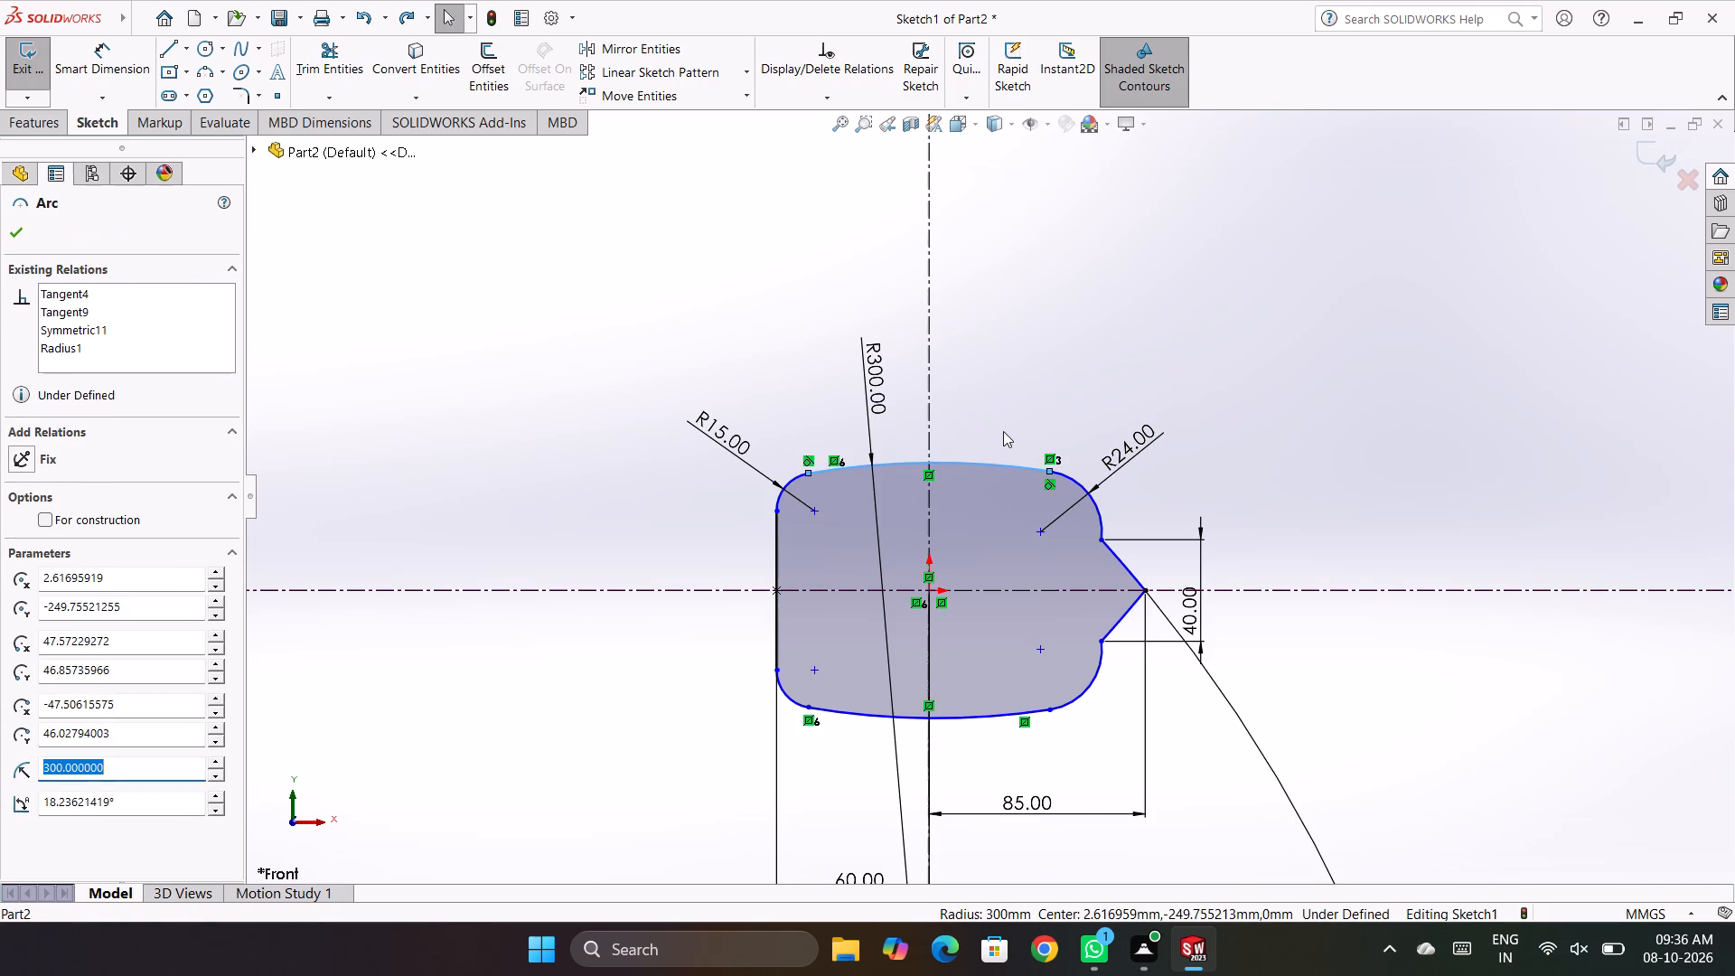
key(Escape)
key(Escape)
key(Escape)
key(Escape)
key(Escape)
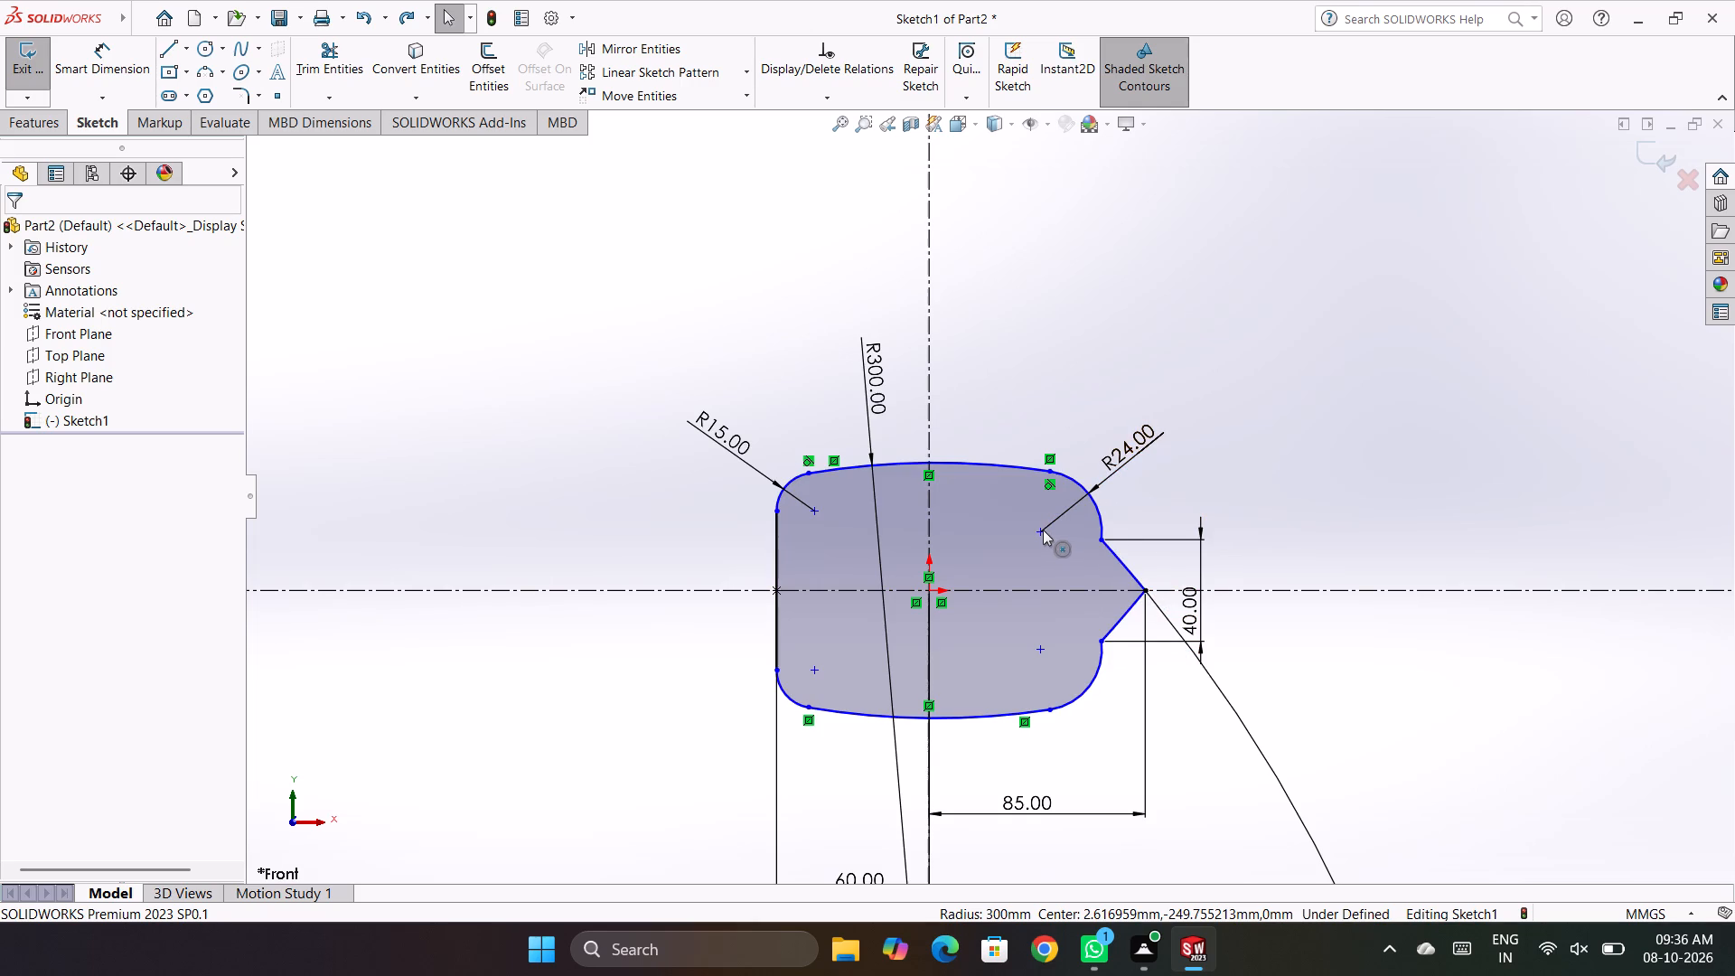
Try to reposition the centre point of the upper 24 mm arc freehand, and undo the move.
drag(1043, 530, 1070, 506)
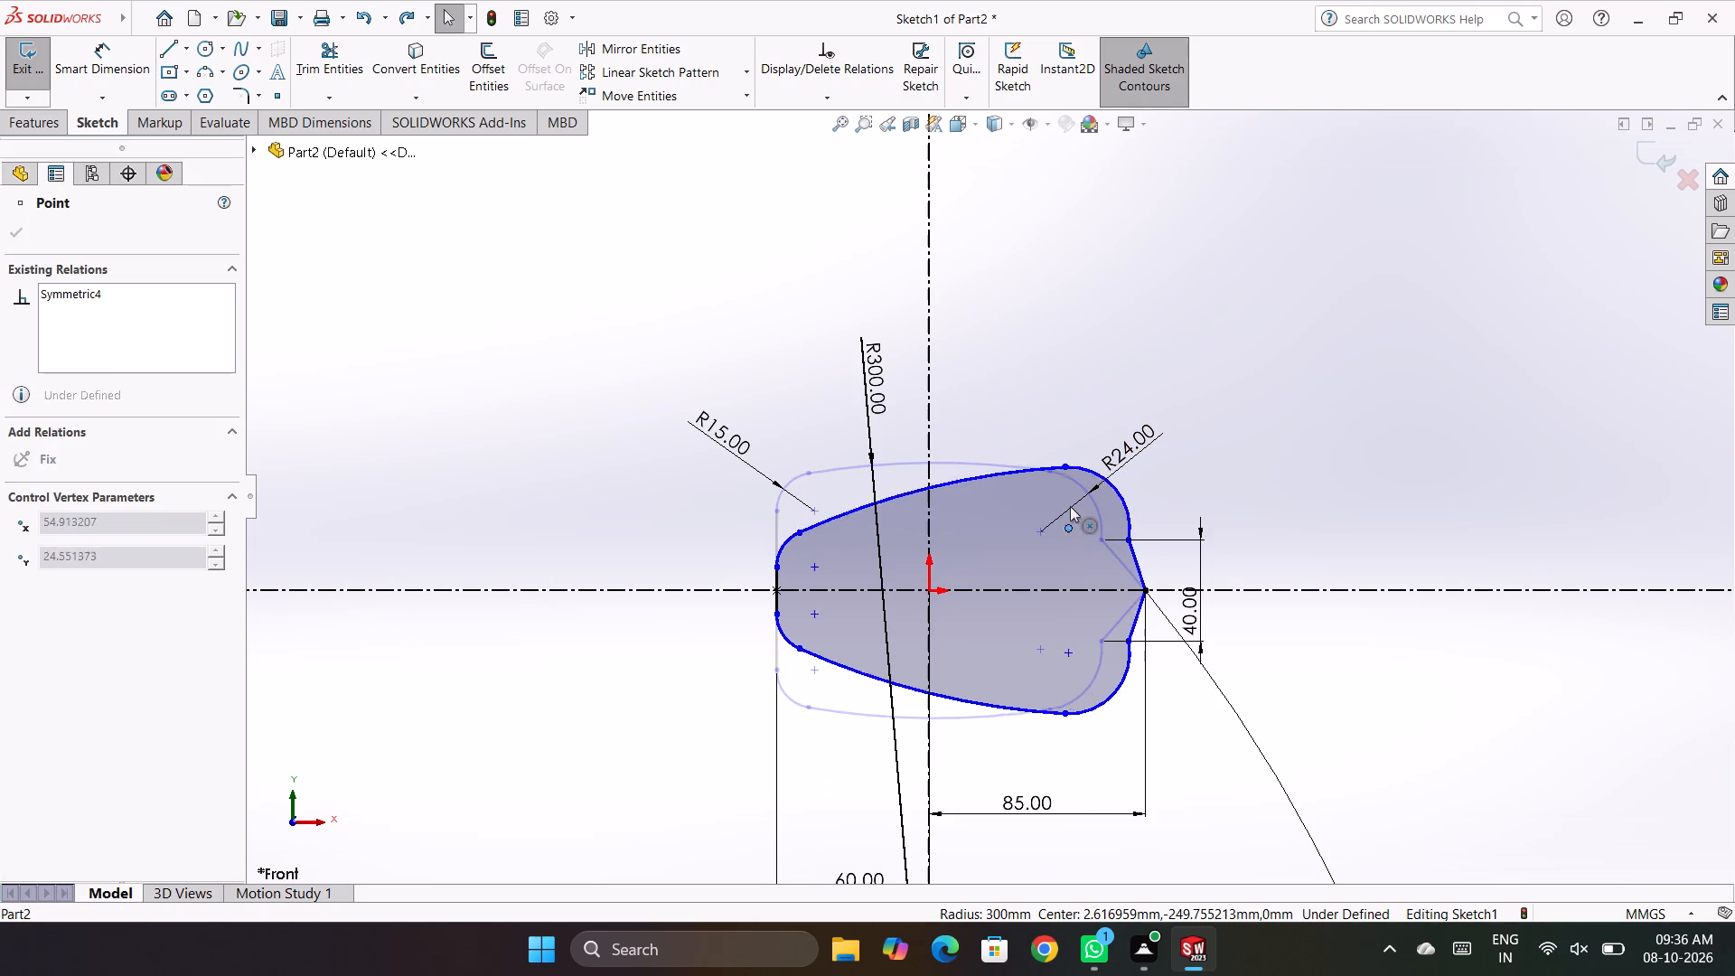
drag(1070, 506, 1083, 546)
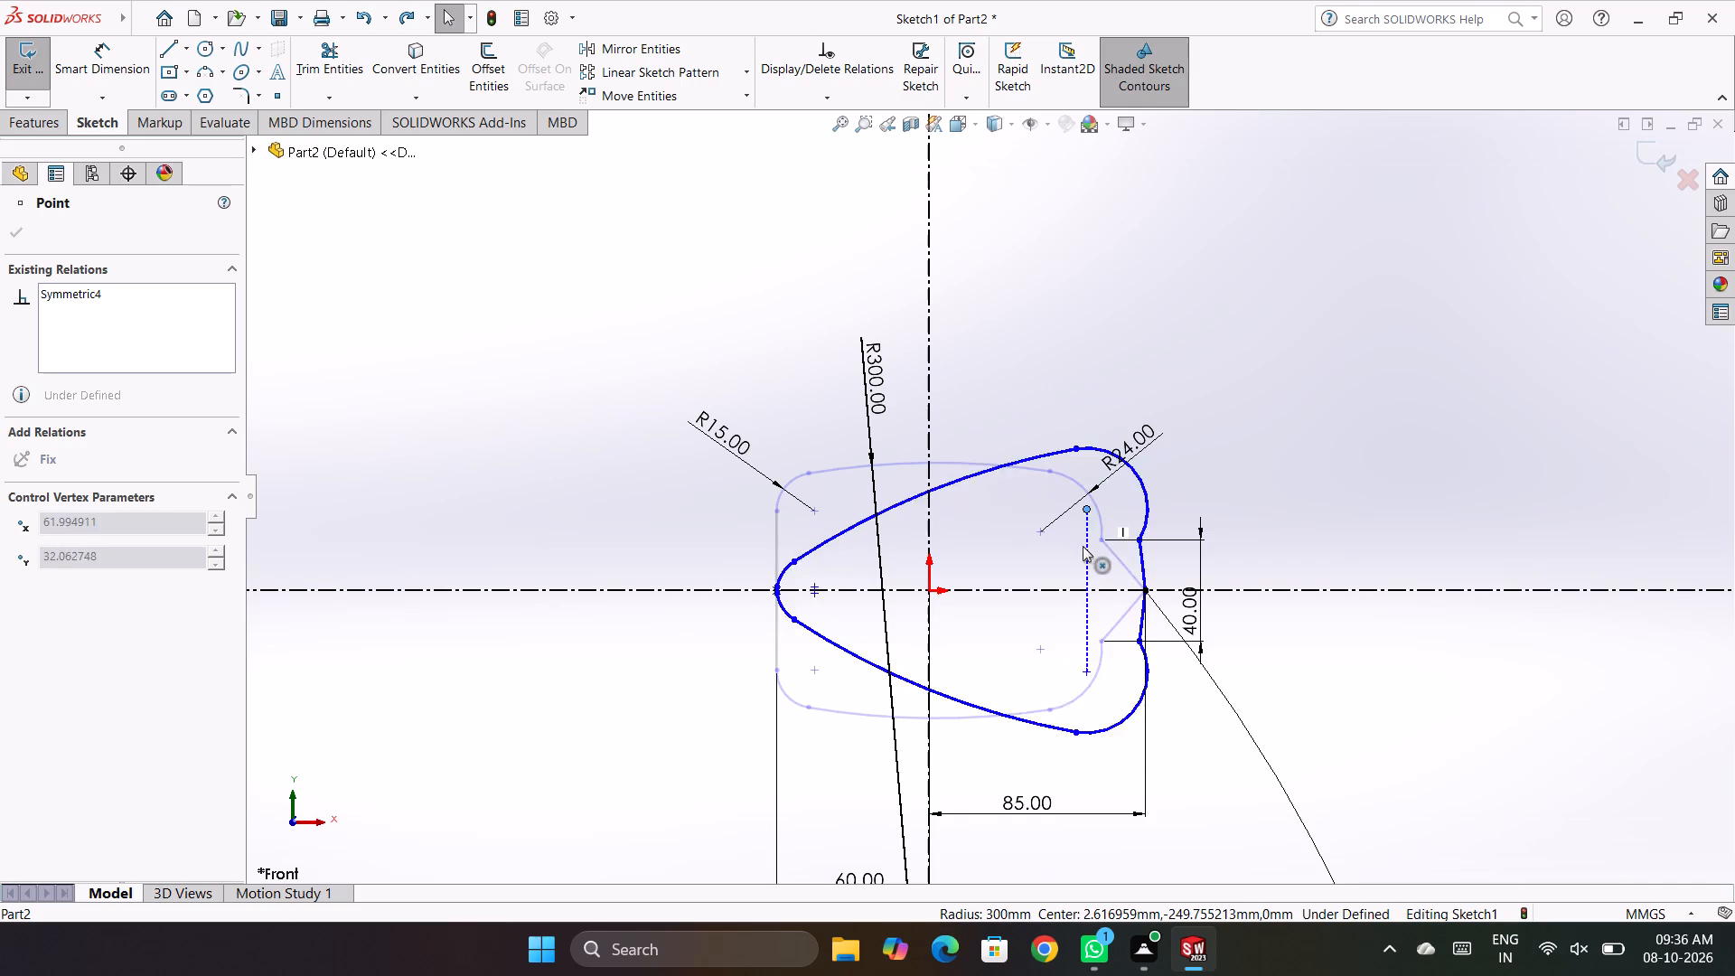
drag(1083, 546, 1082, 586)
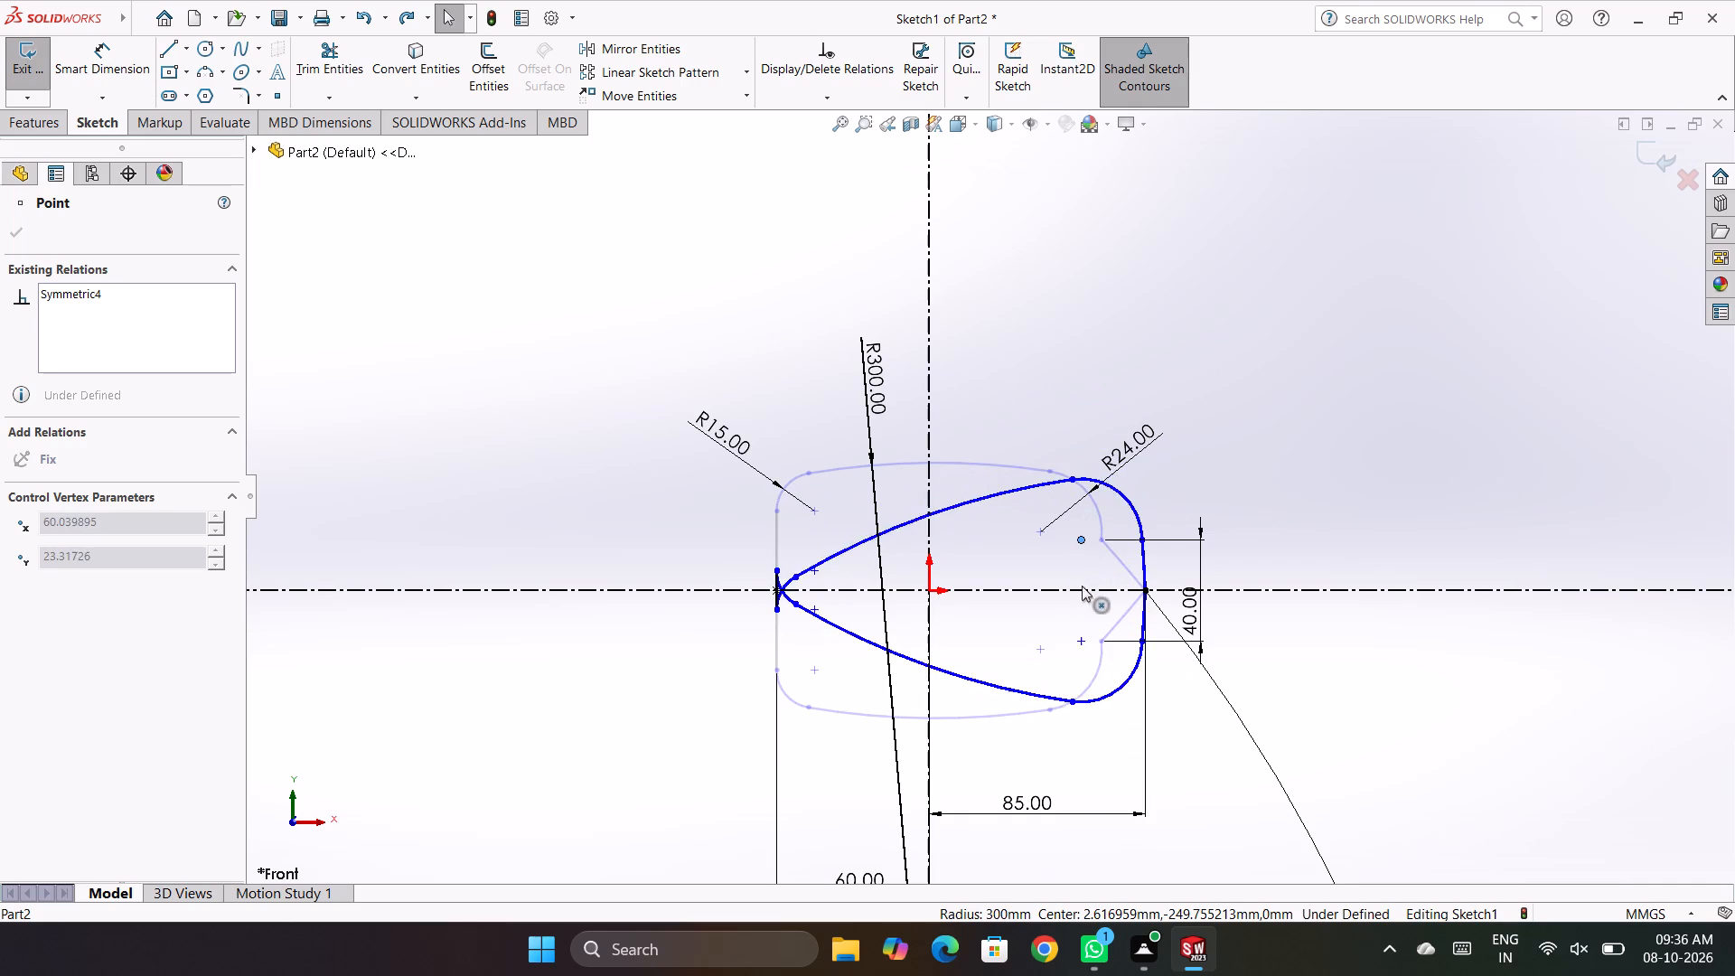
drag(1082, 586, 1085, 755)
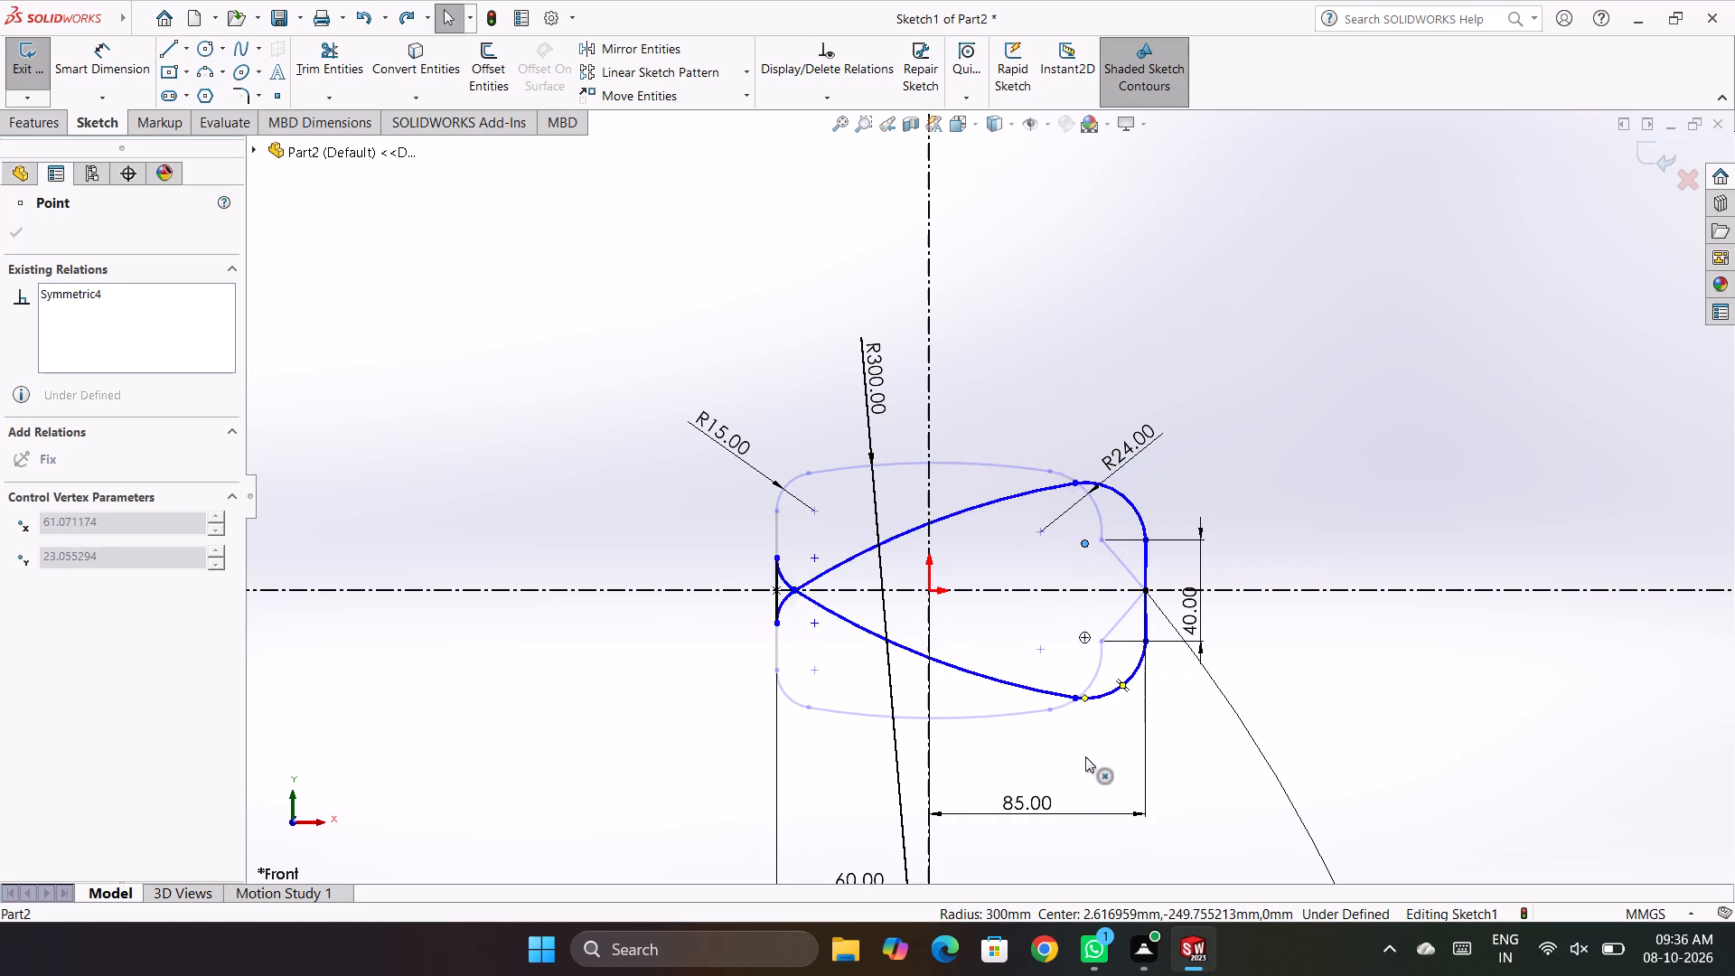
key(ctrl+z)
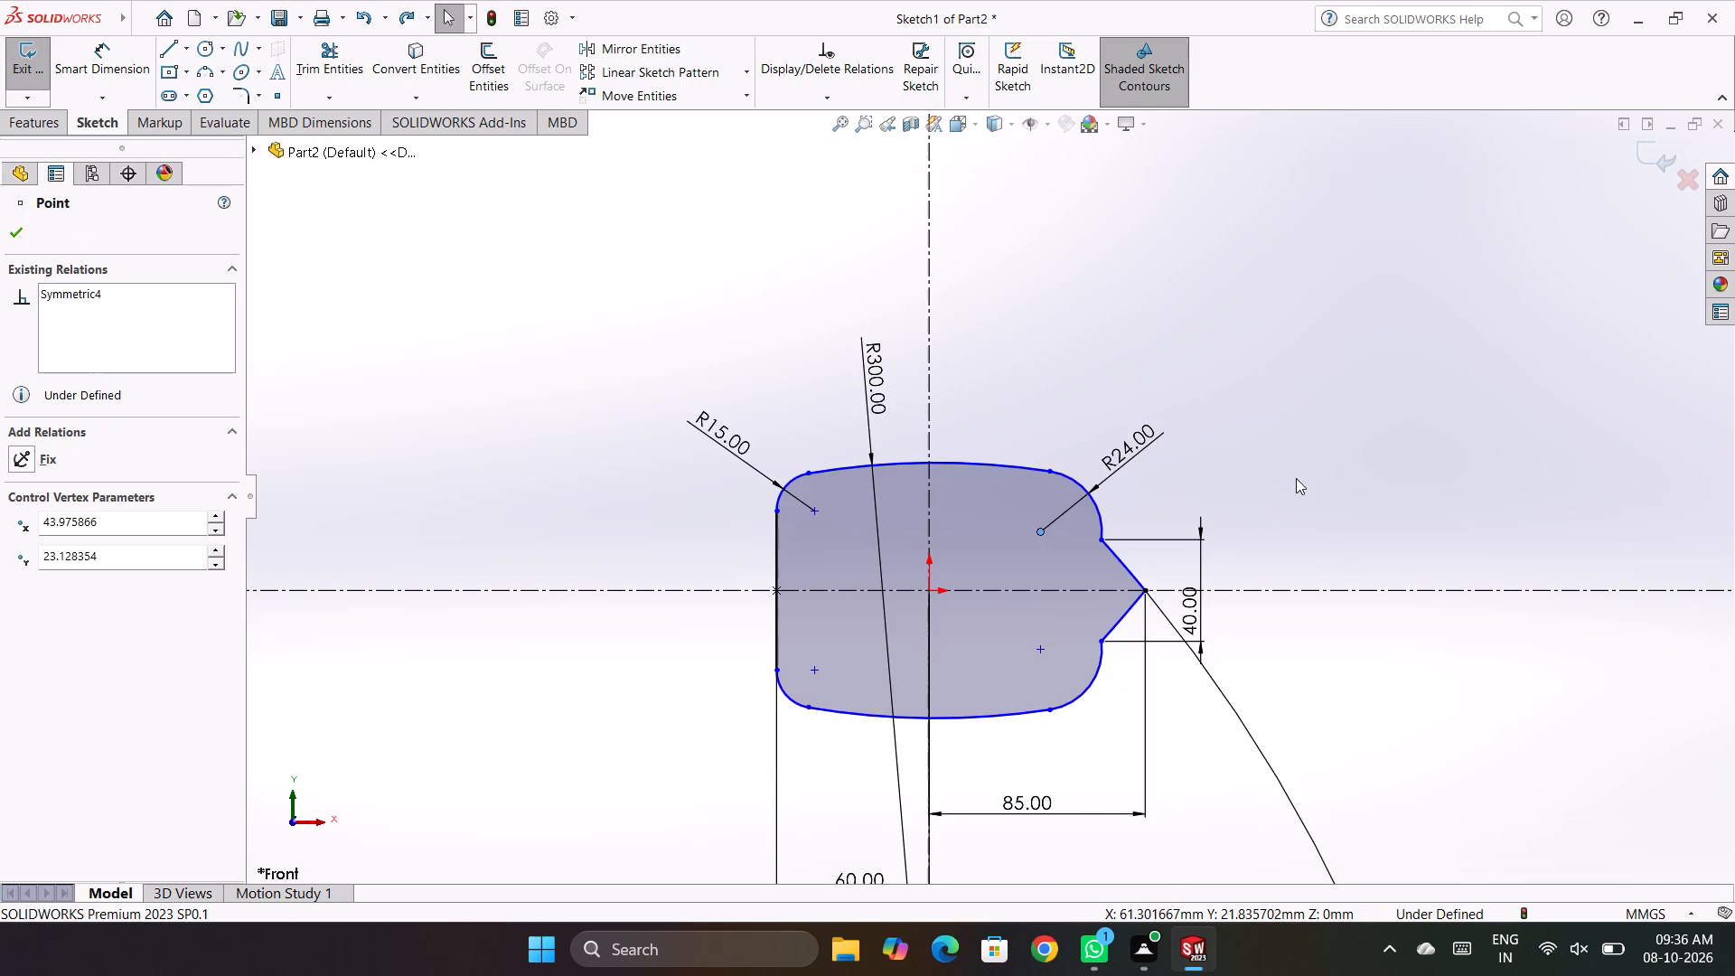
Delete both 600 mm side arcs together with the 24 mm radius dimension and the 40 mm dimension.
scroll(1302, 613, up, 2)
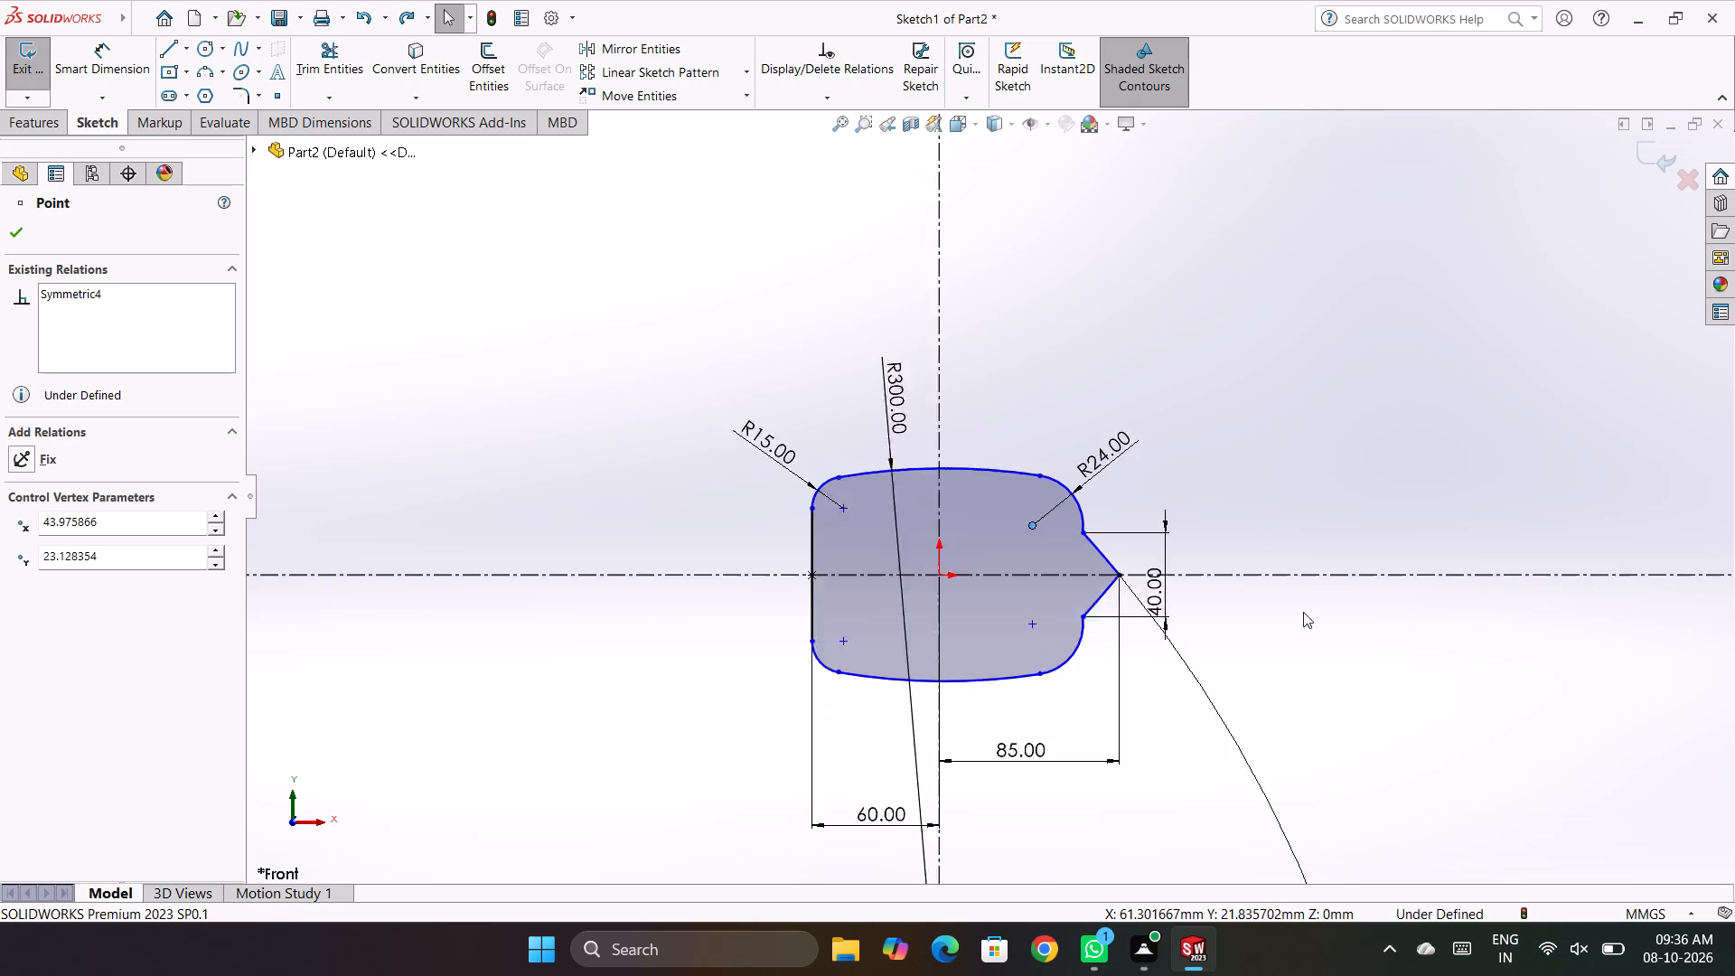
scroll(1303, 612, up, 2)
scroll(1169, 632, down, 4)
scroll(1198, 638, up, 9)
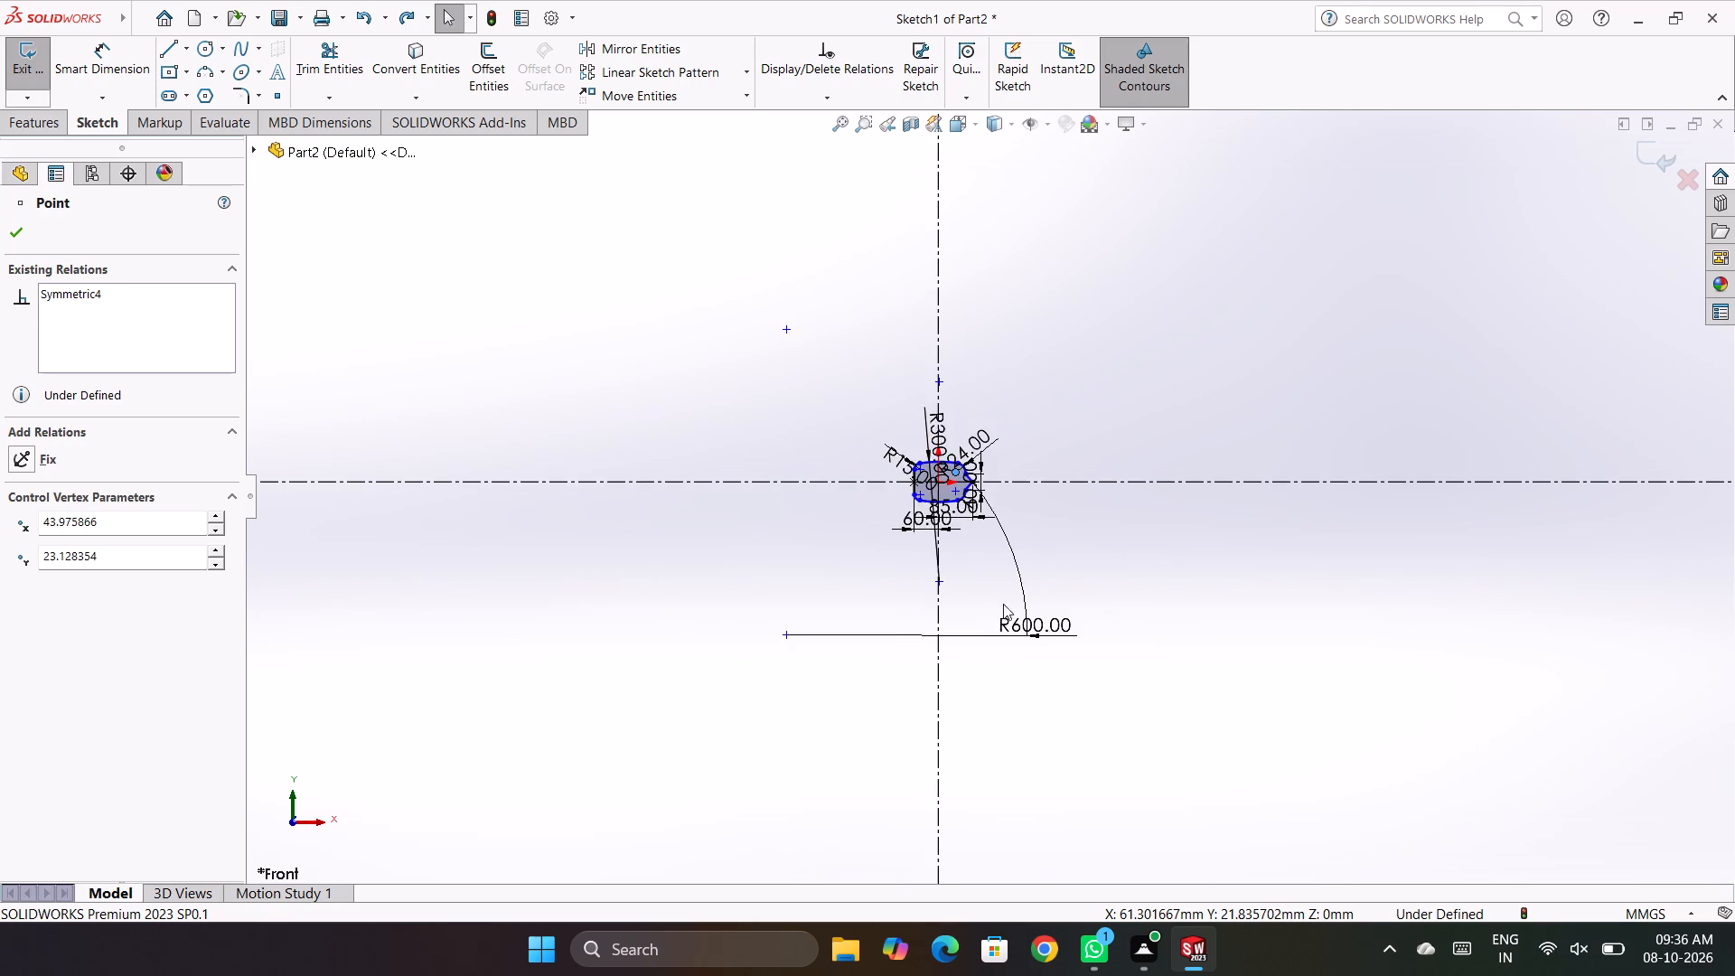
scroll(877, 506, down, 5)
scroll(1146, 537, down, 5)
scroll(1097, 343, down, 4)
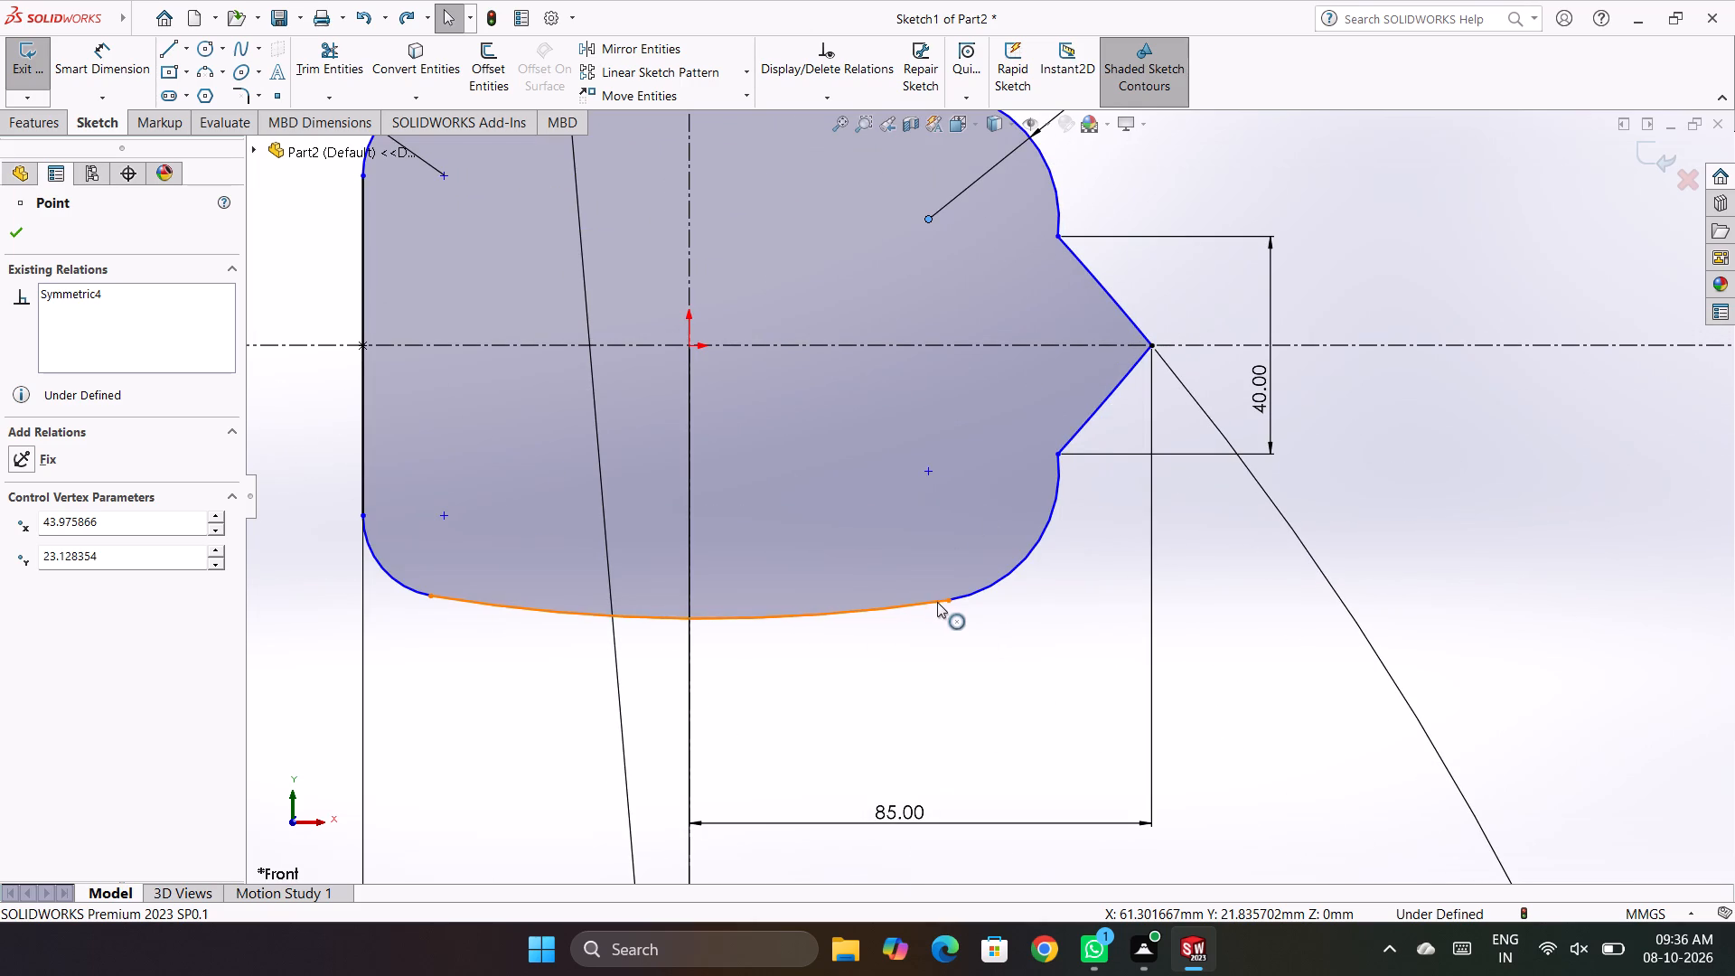
scroll(1295, 440, up, 3)
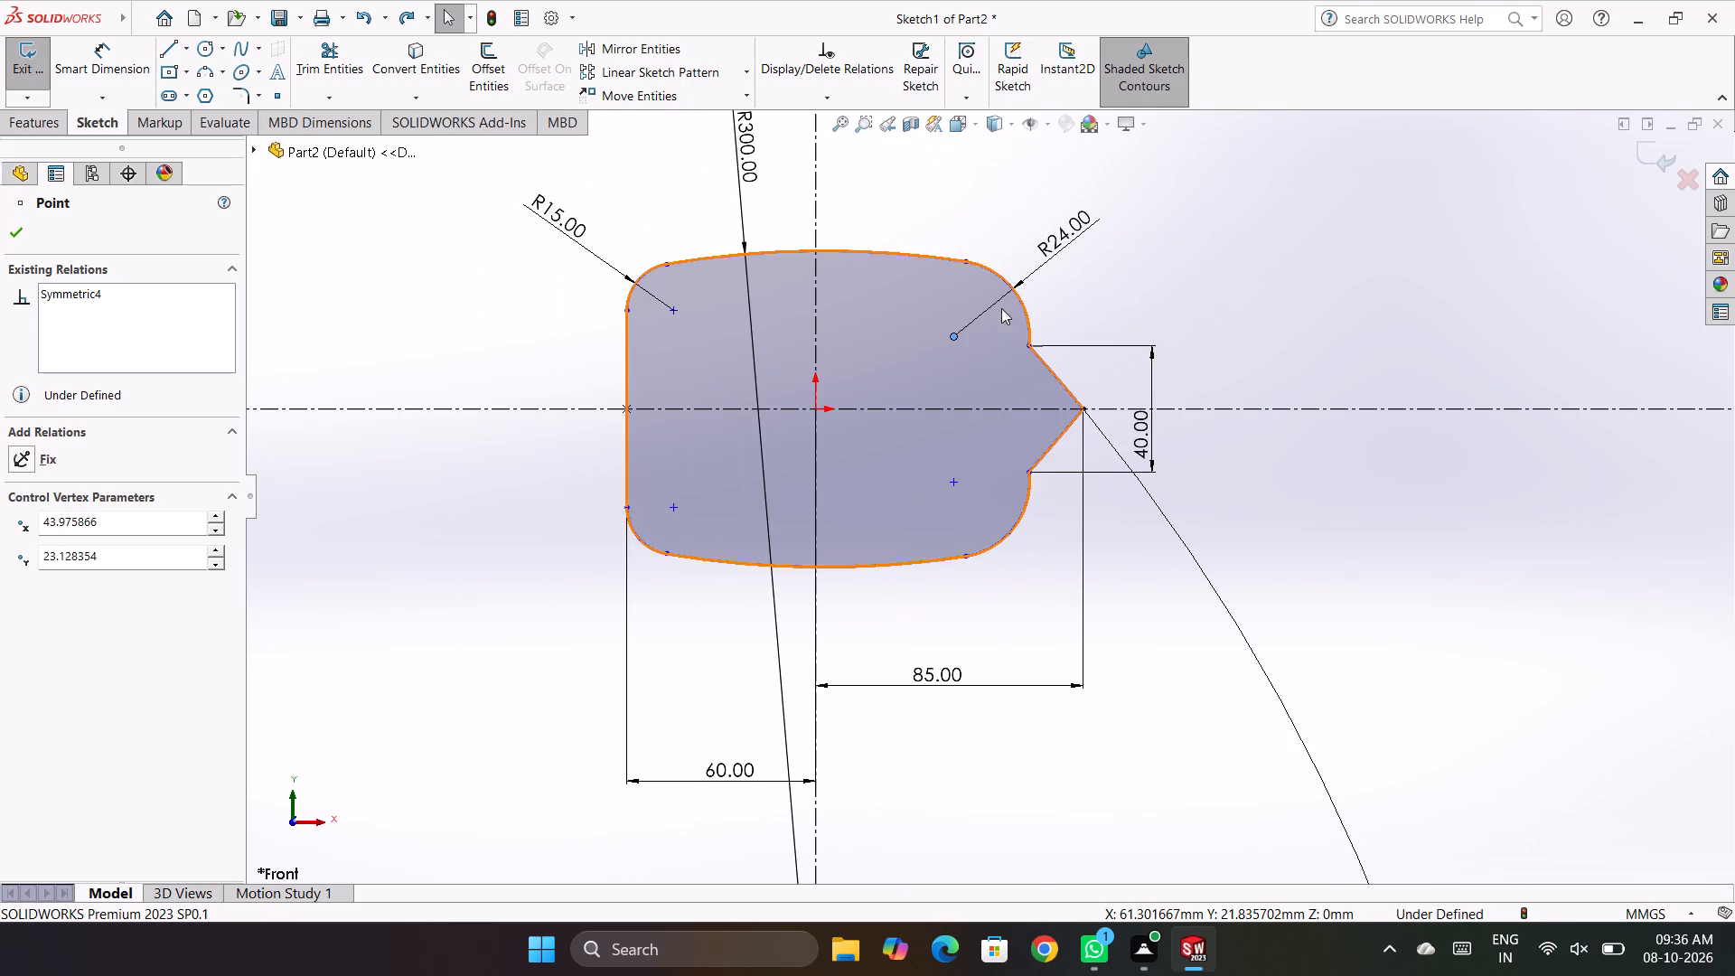
drag(975, 201, 963, 370)
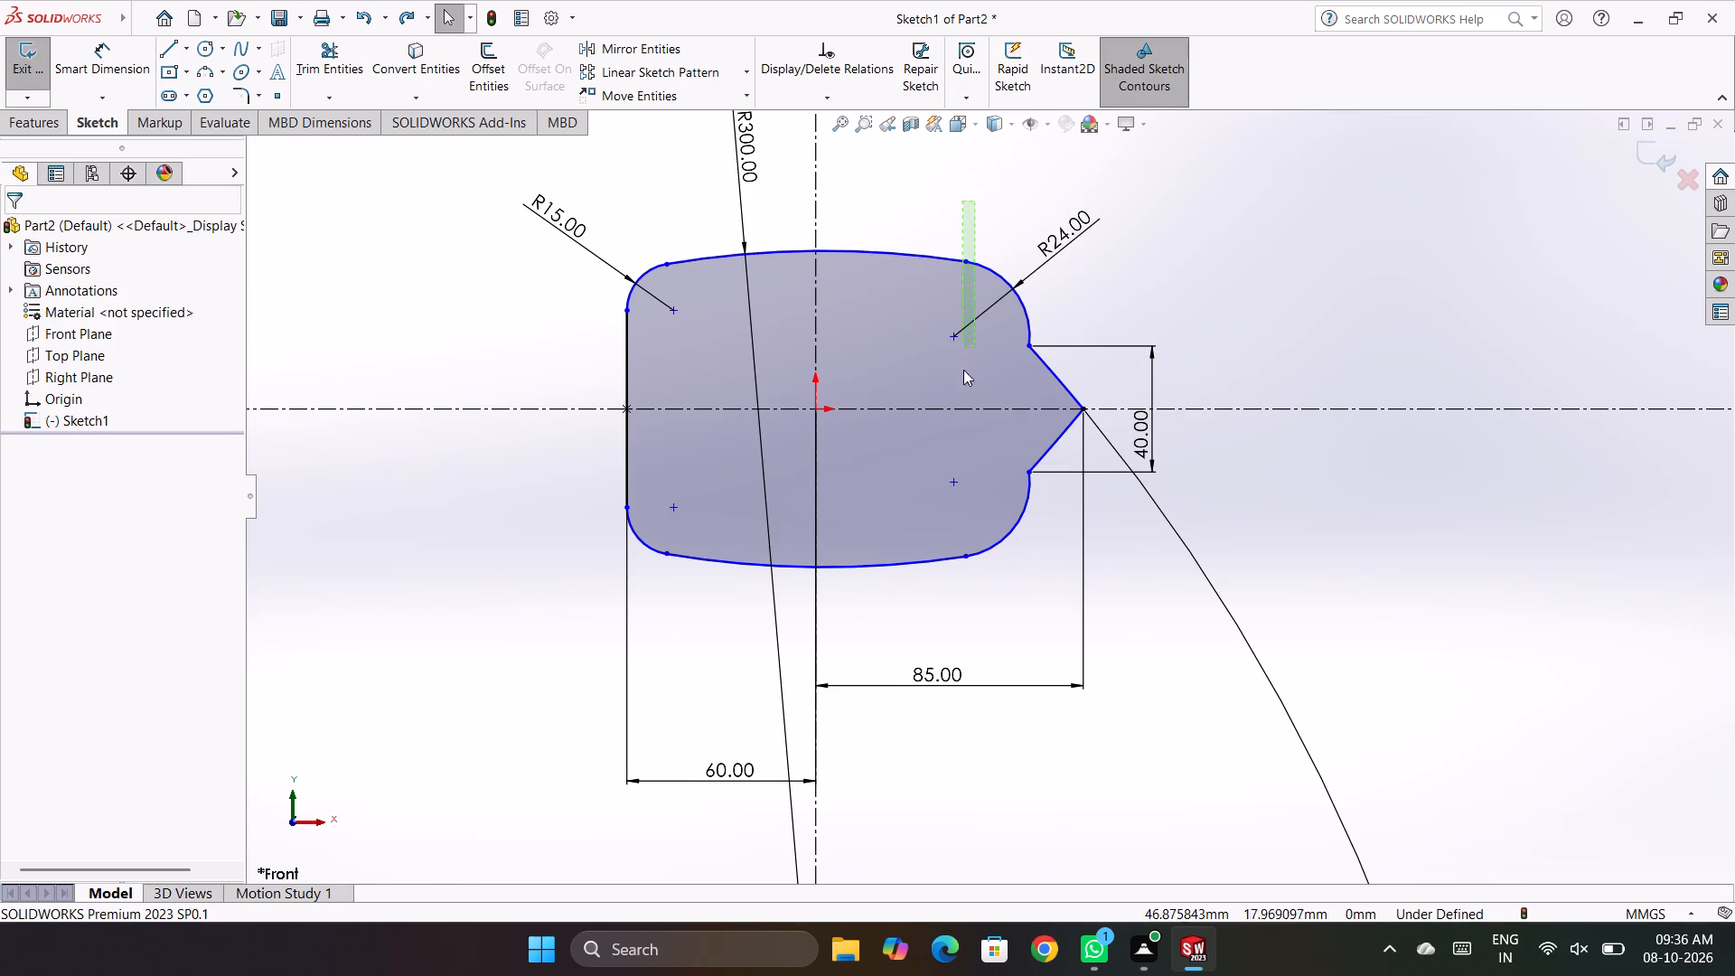
drag(963, 370, 1198, 698)
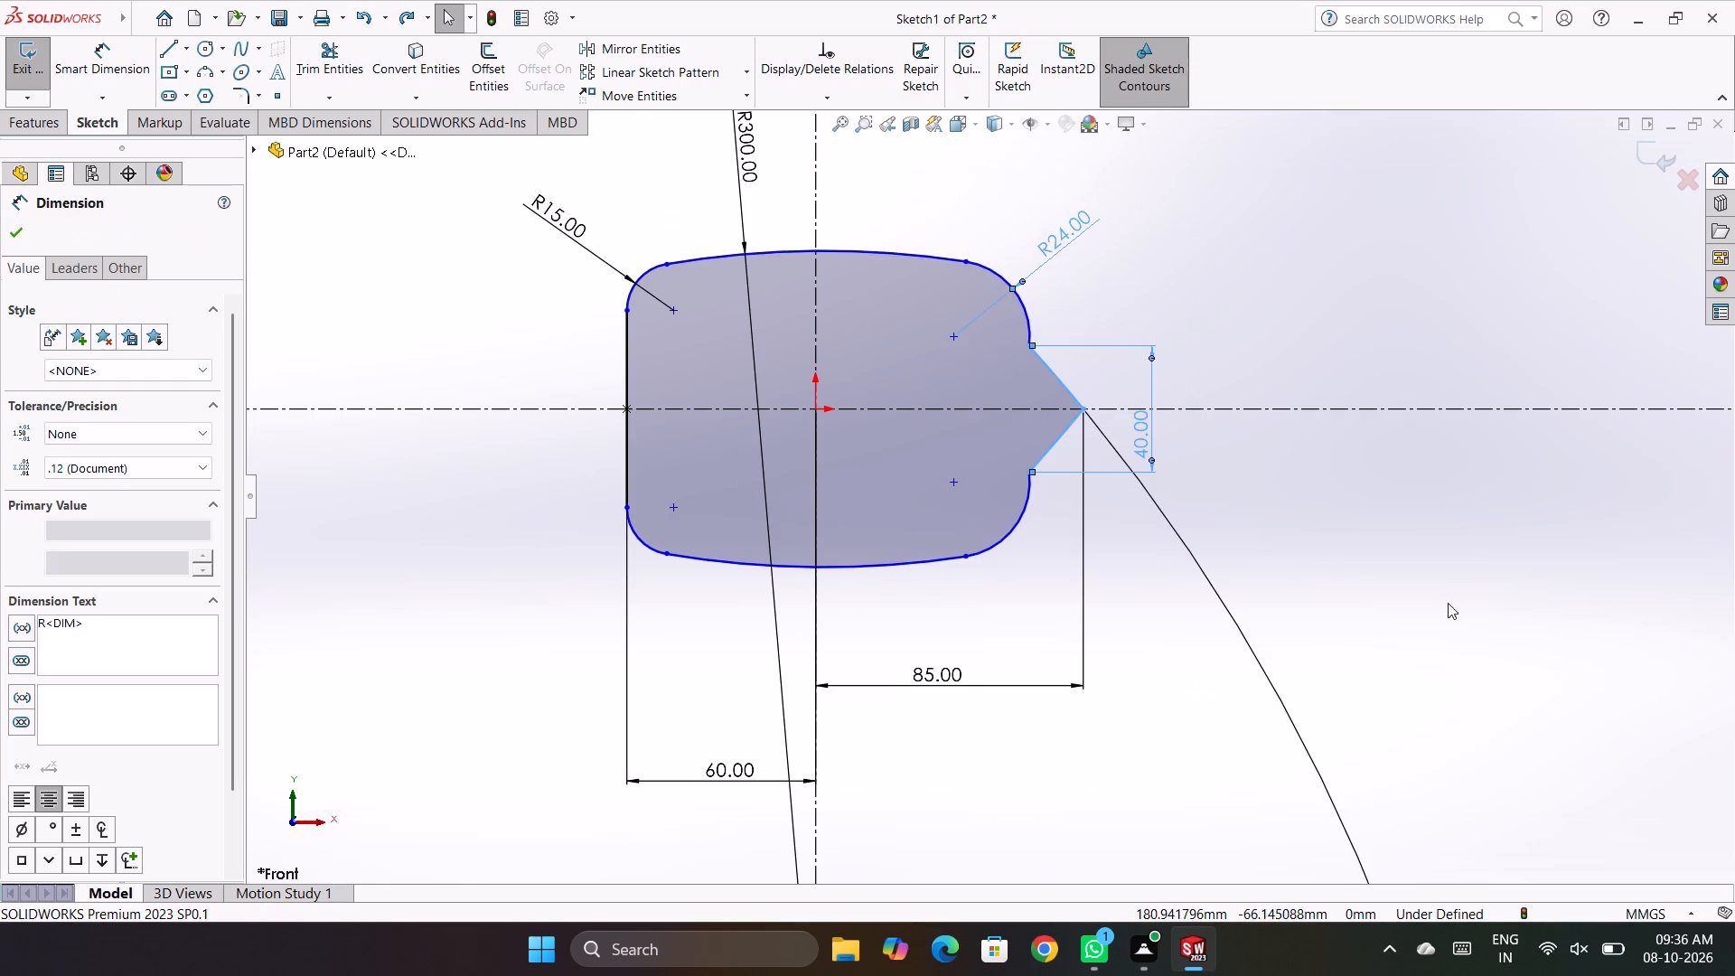
key(Delete)
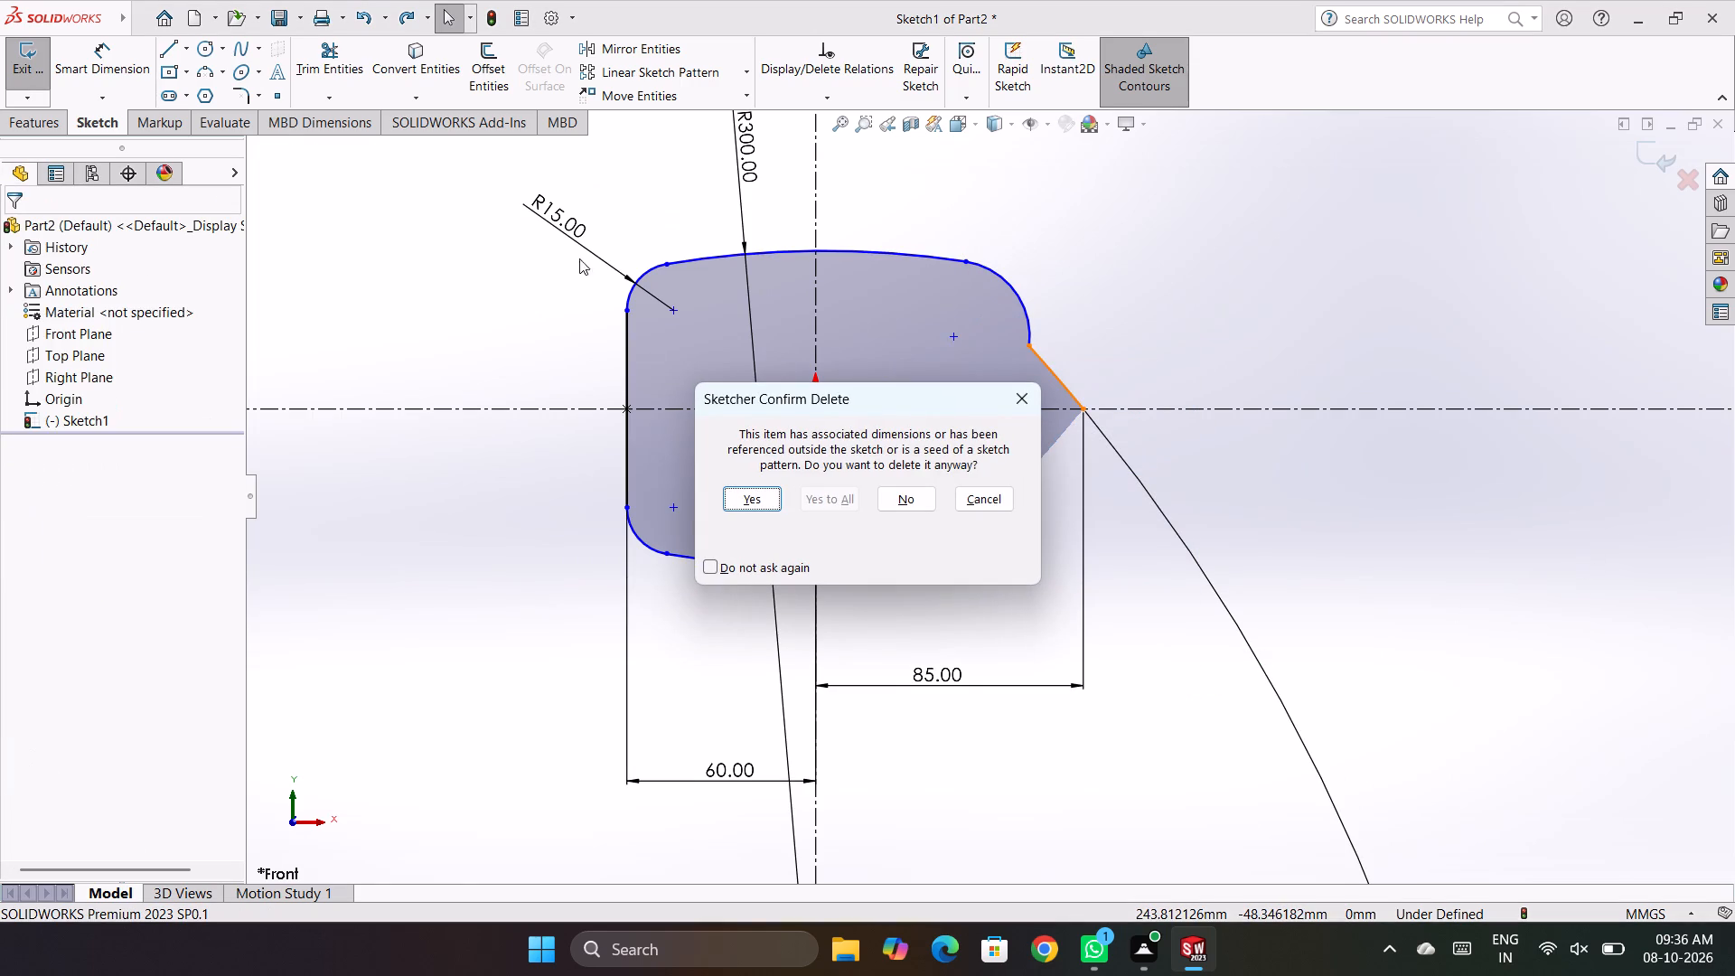
click(747, 508)
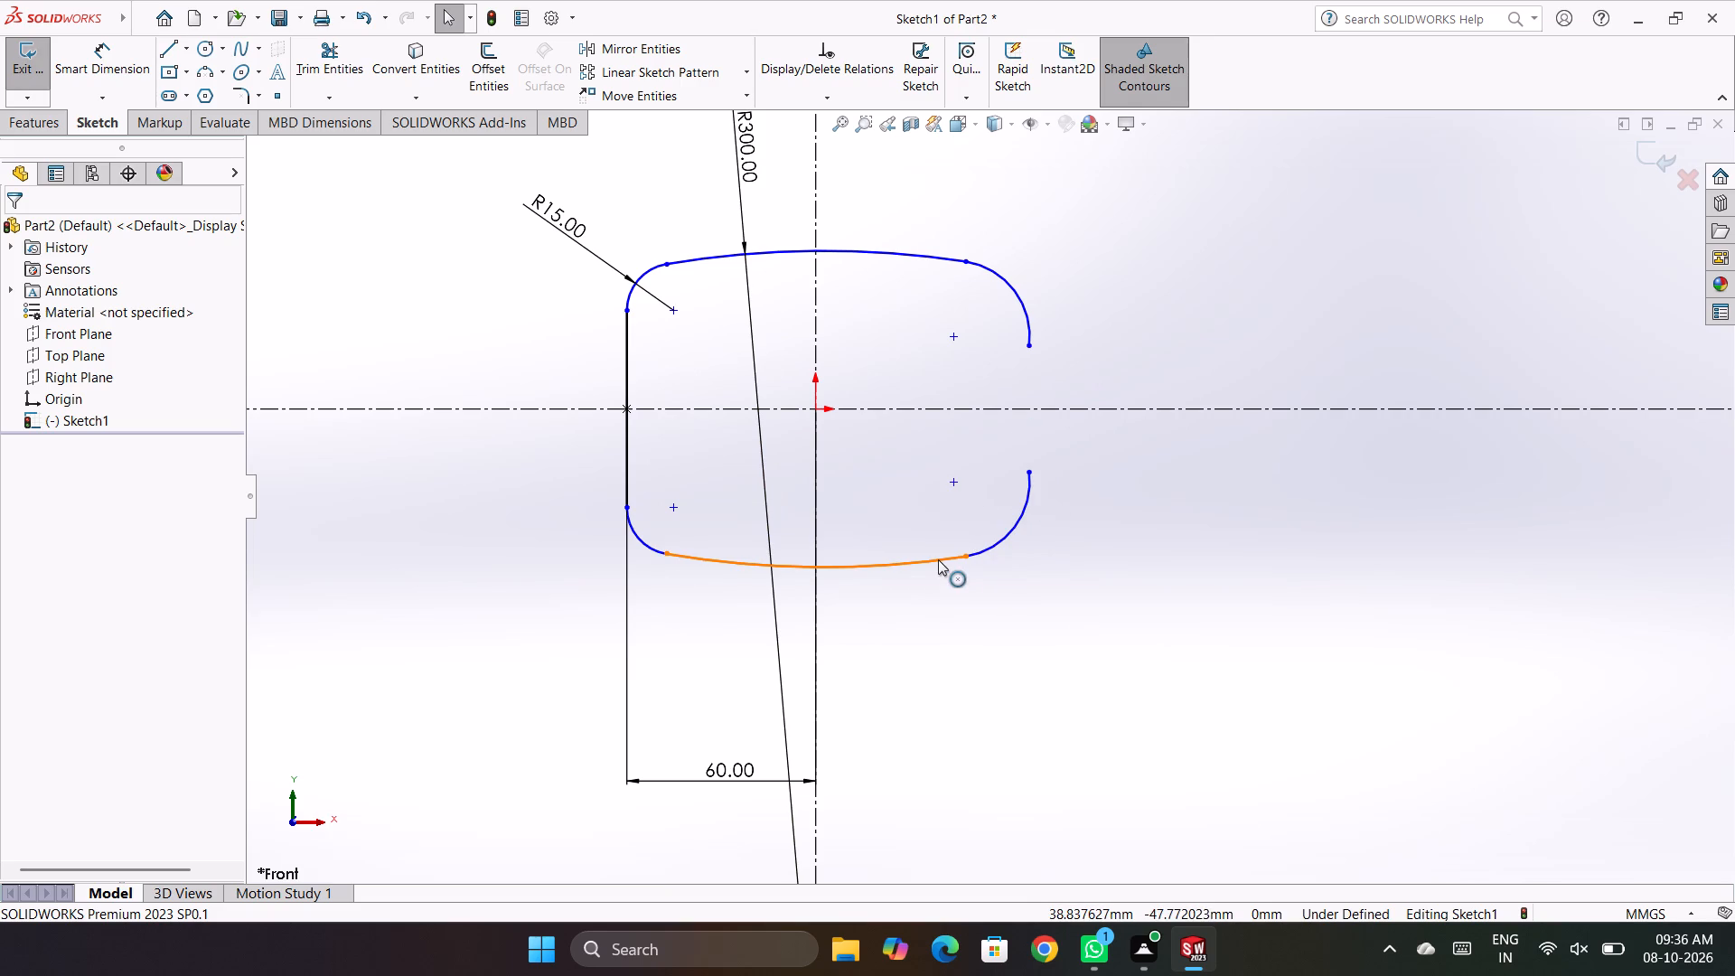
Delete the lower and upper 24 mm corner arcs.
click(1021, 506)
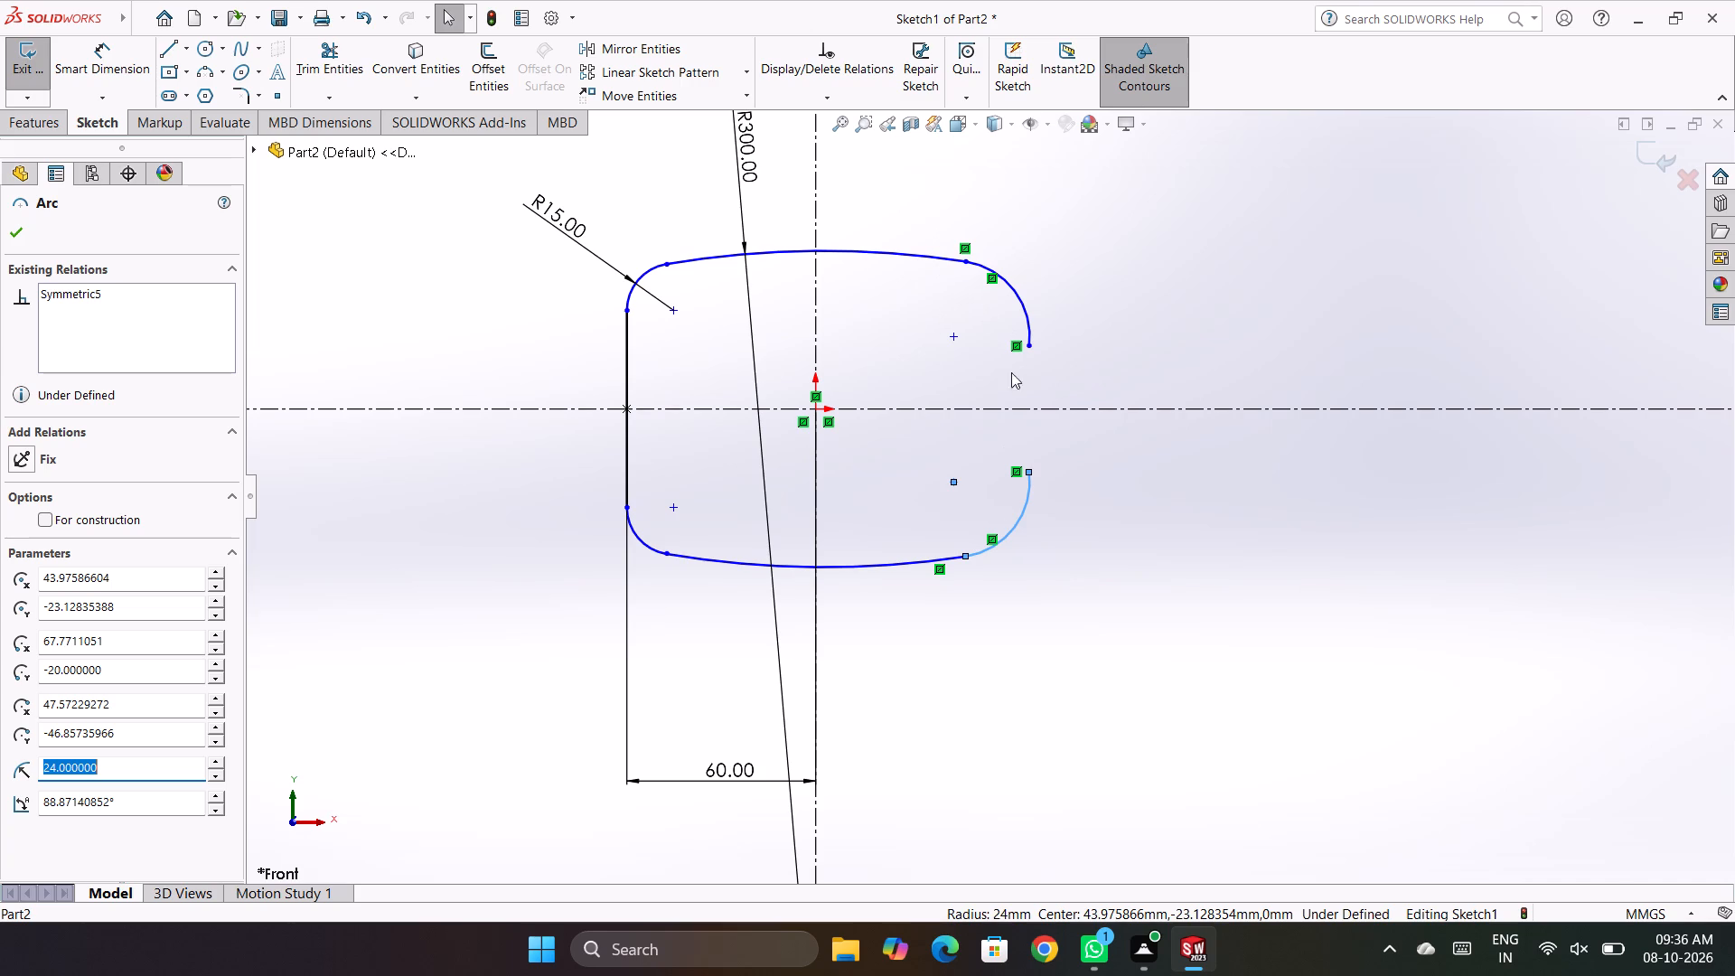
key(Delete)
click(1022, 310)
key(Delete)
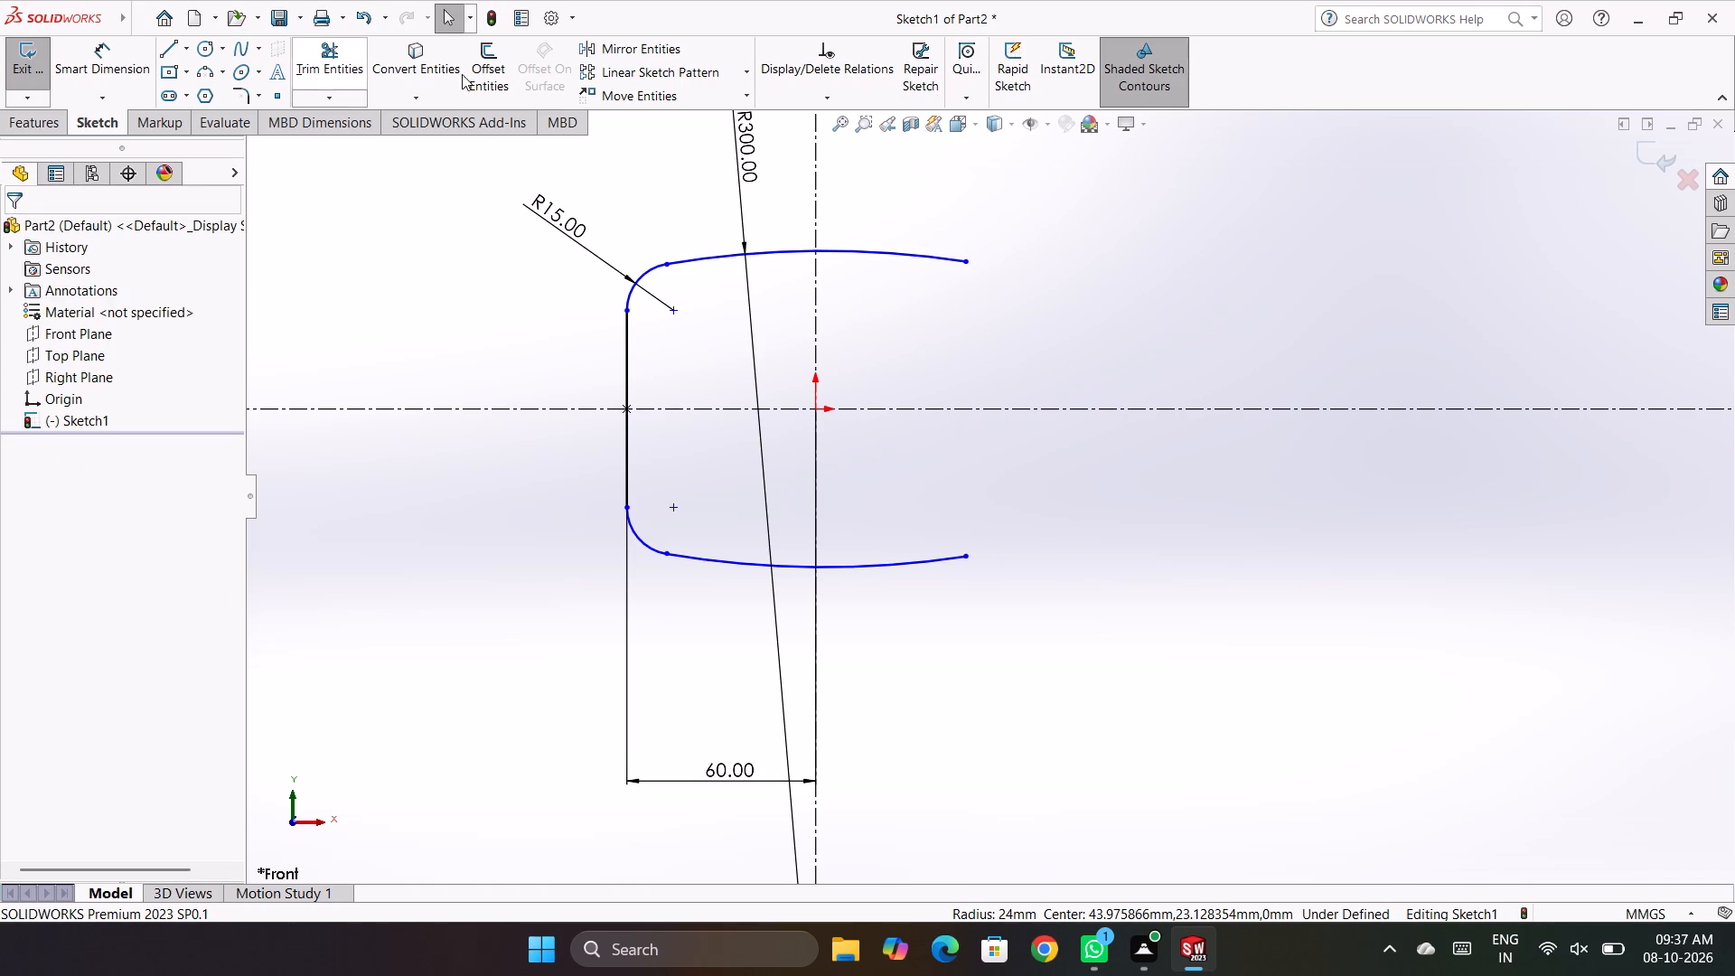
Extend the top and bottom 300 mm arcs to the horizontal centerline so they meet in a point.
click(312, 68)
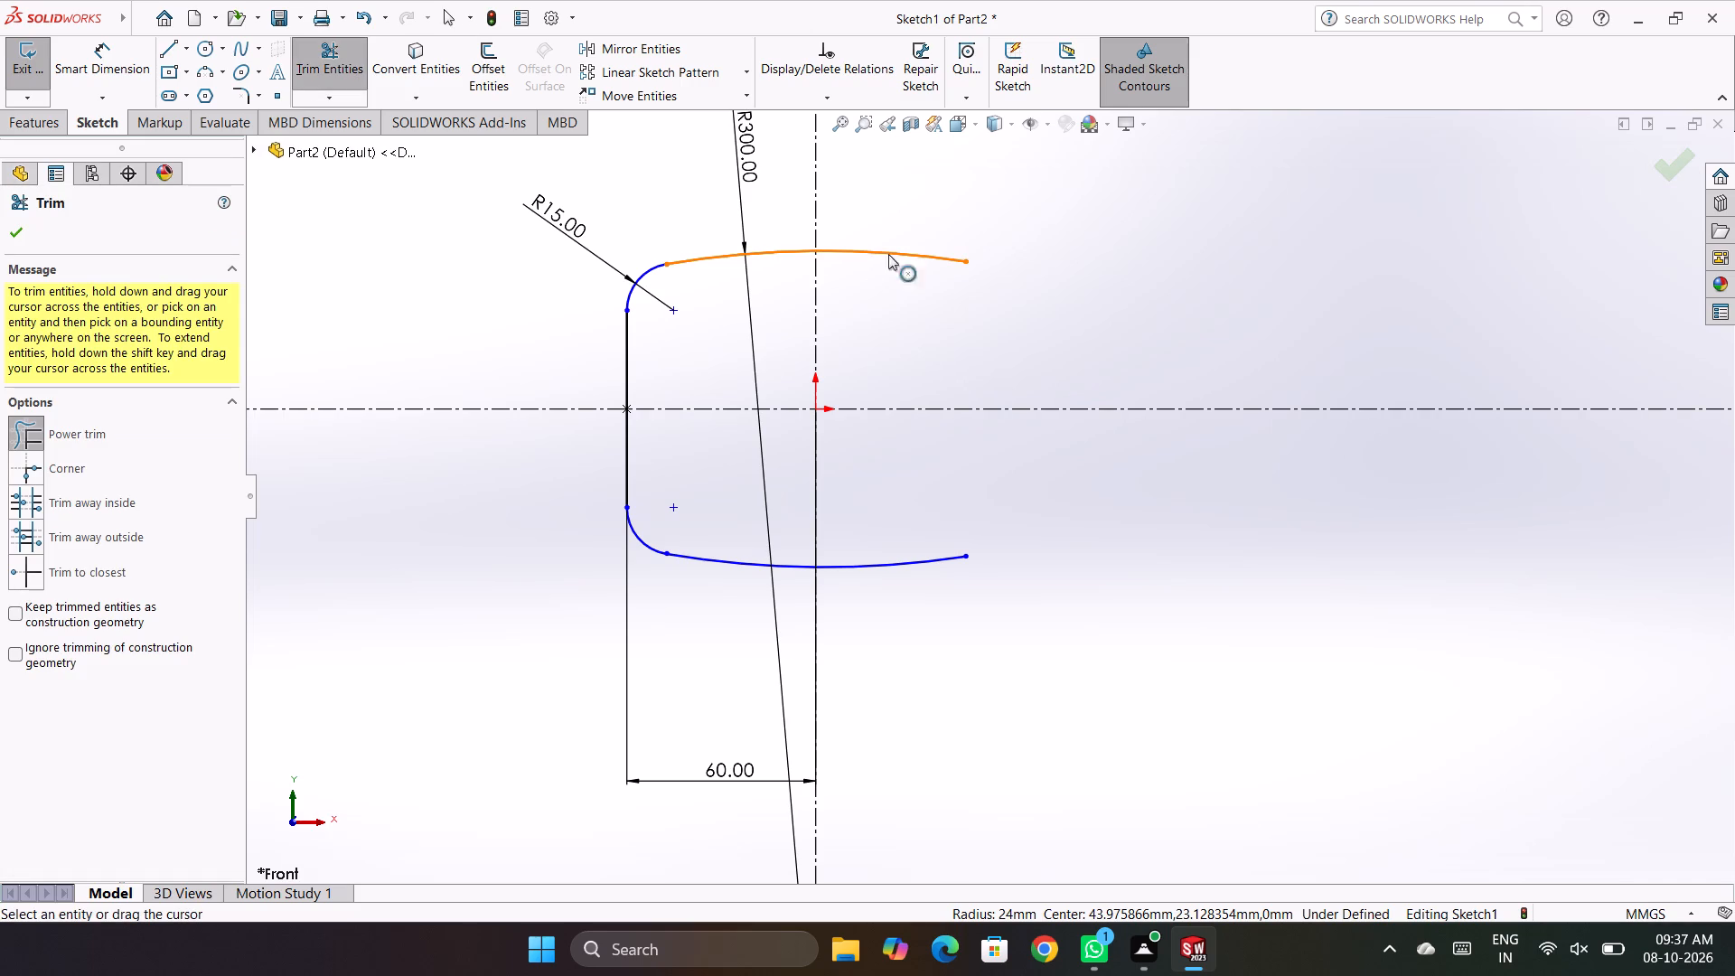
click(971, 264)
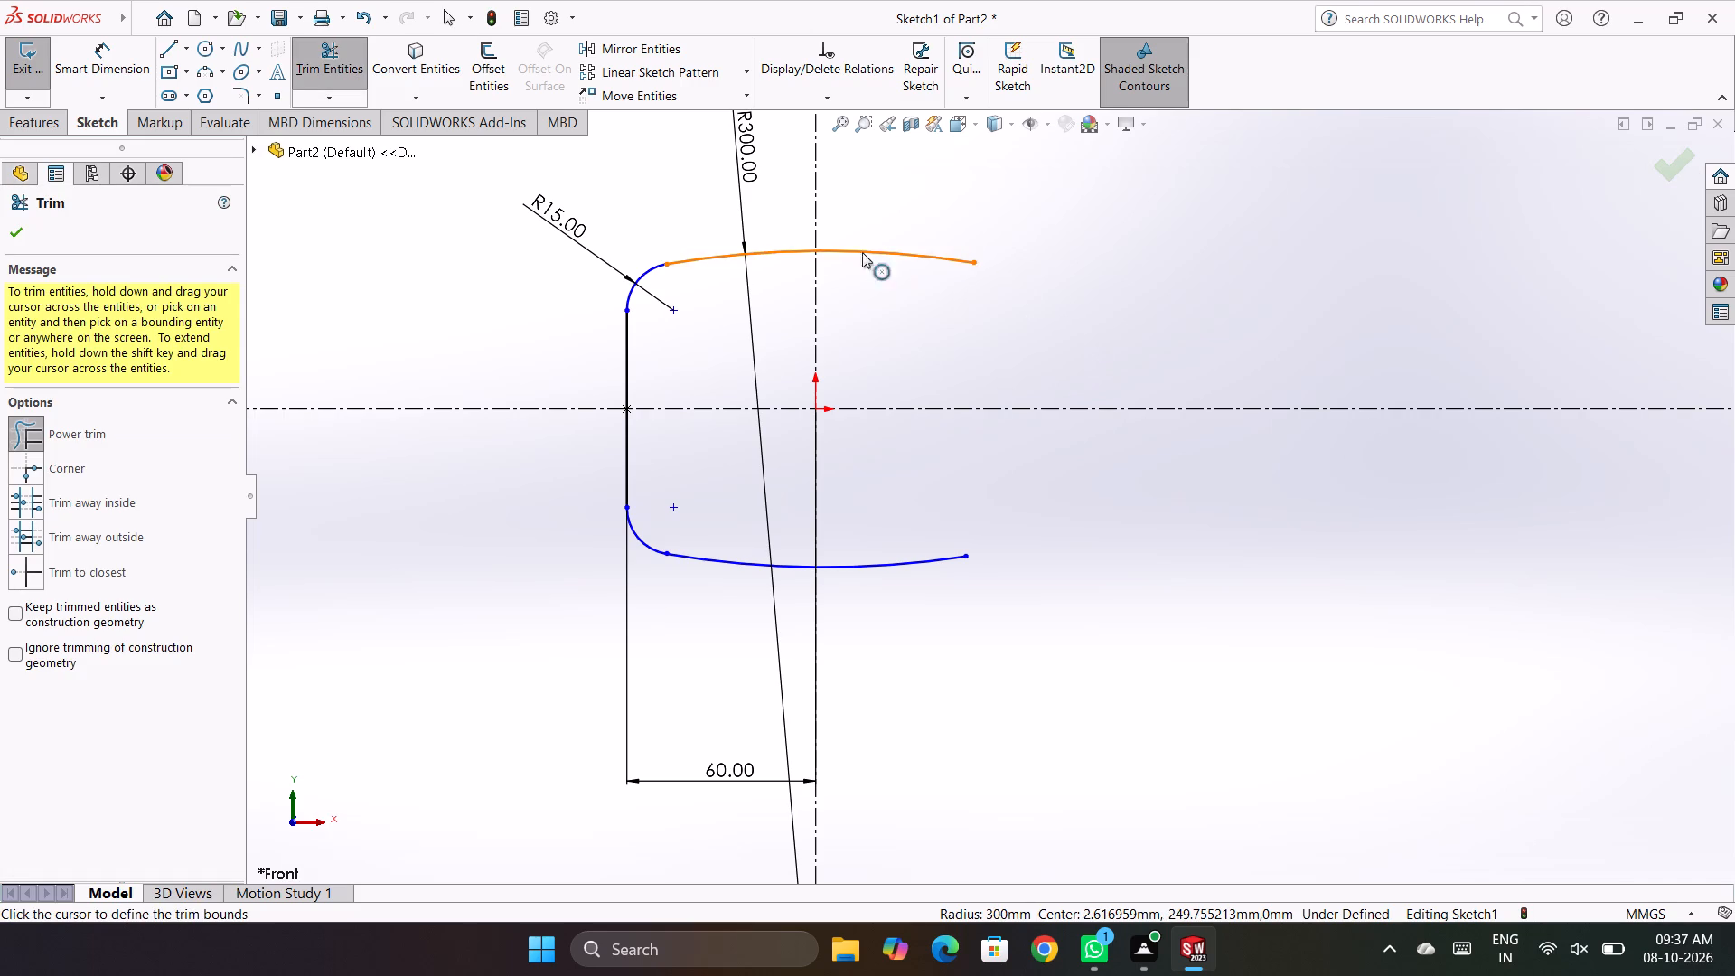
click(321, 96)
click(342, 138)
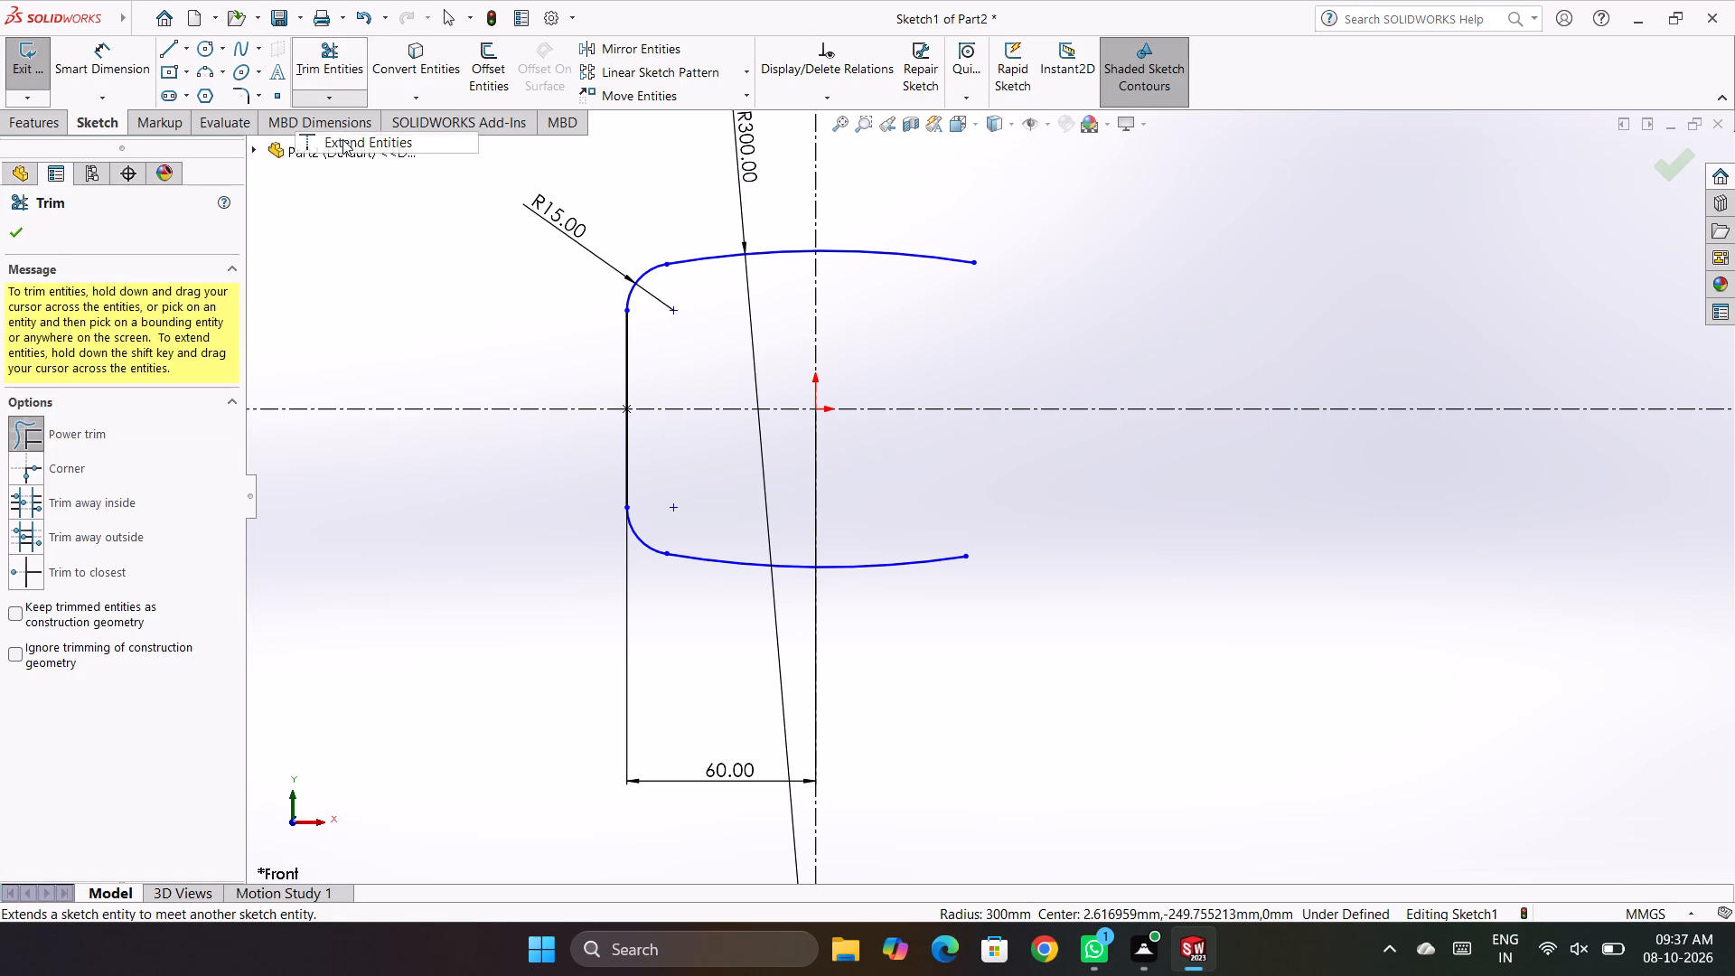
click(921, 257)
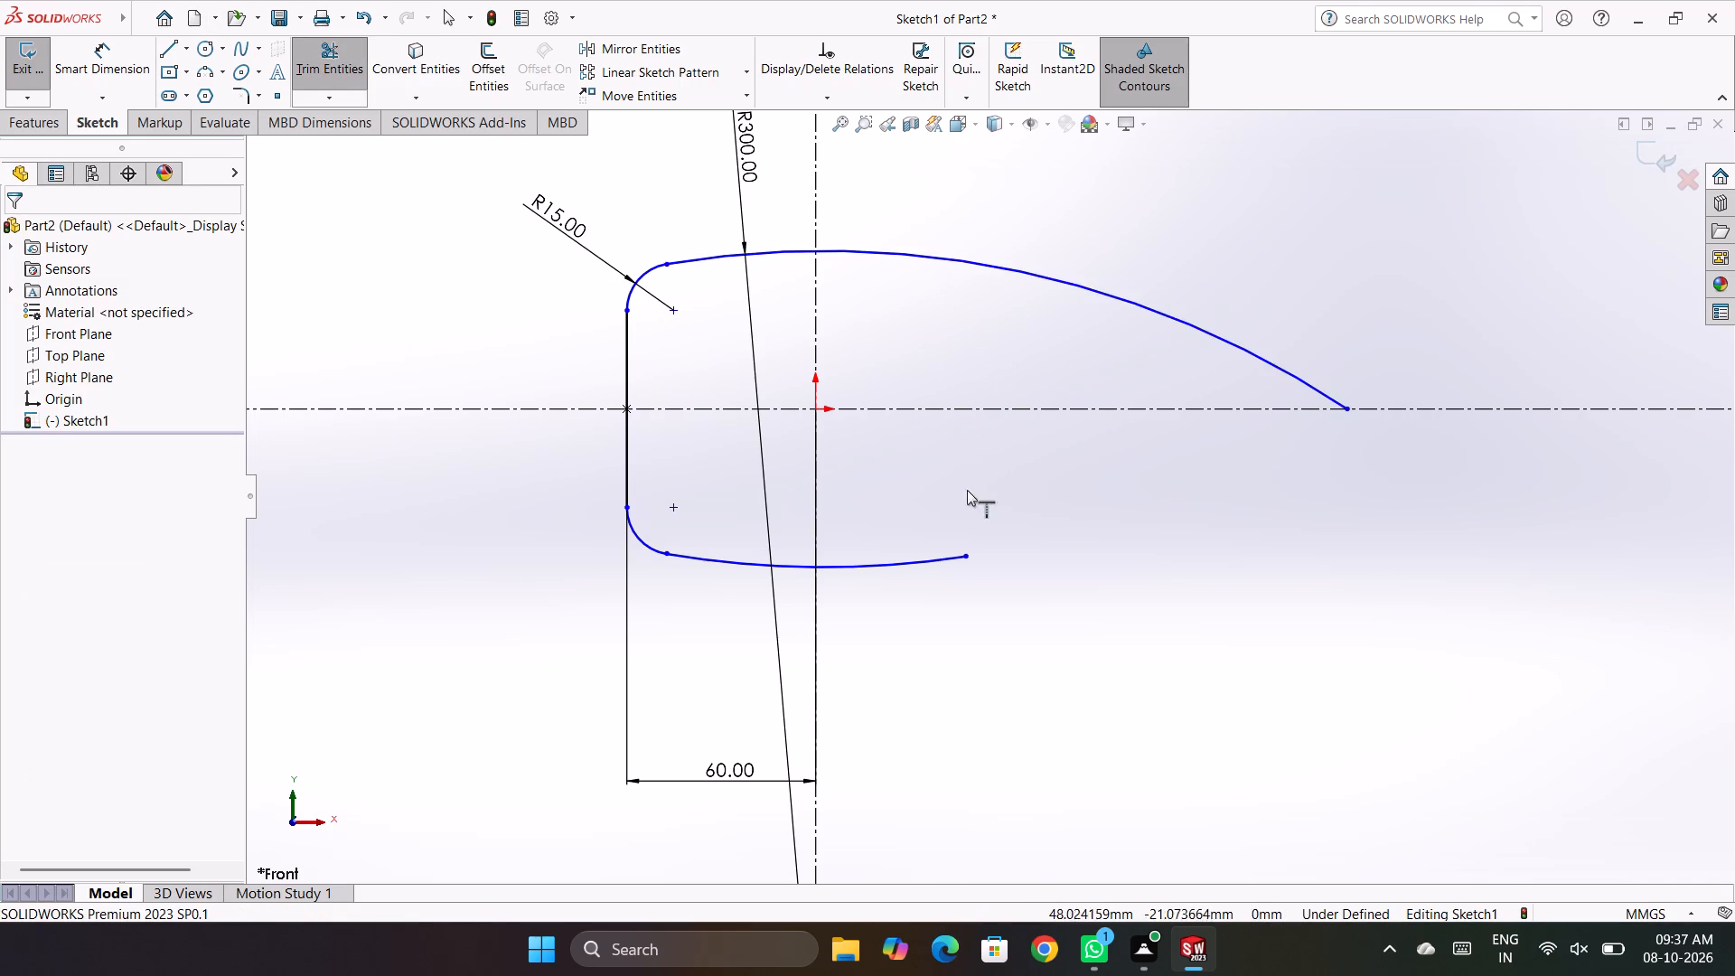
click(947, 558)
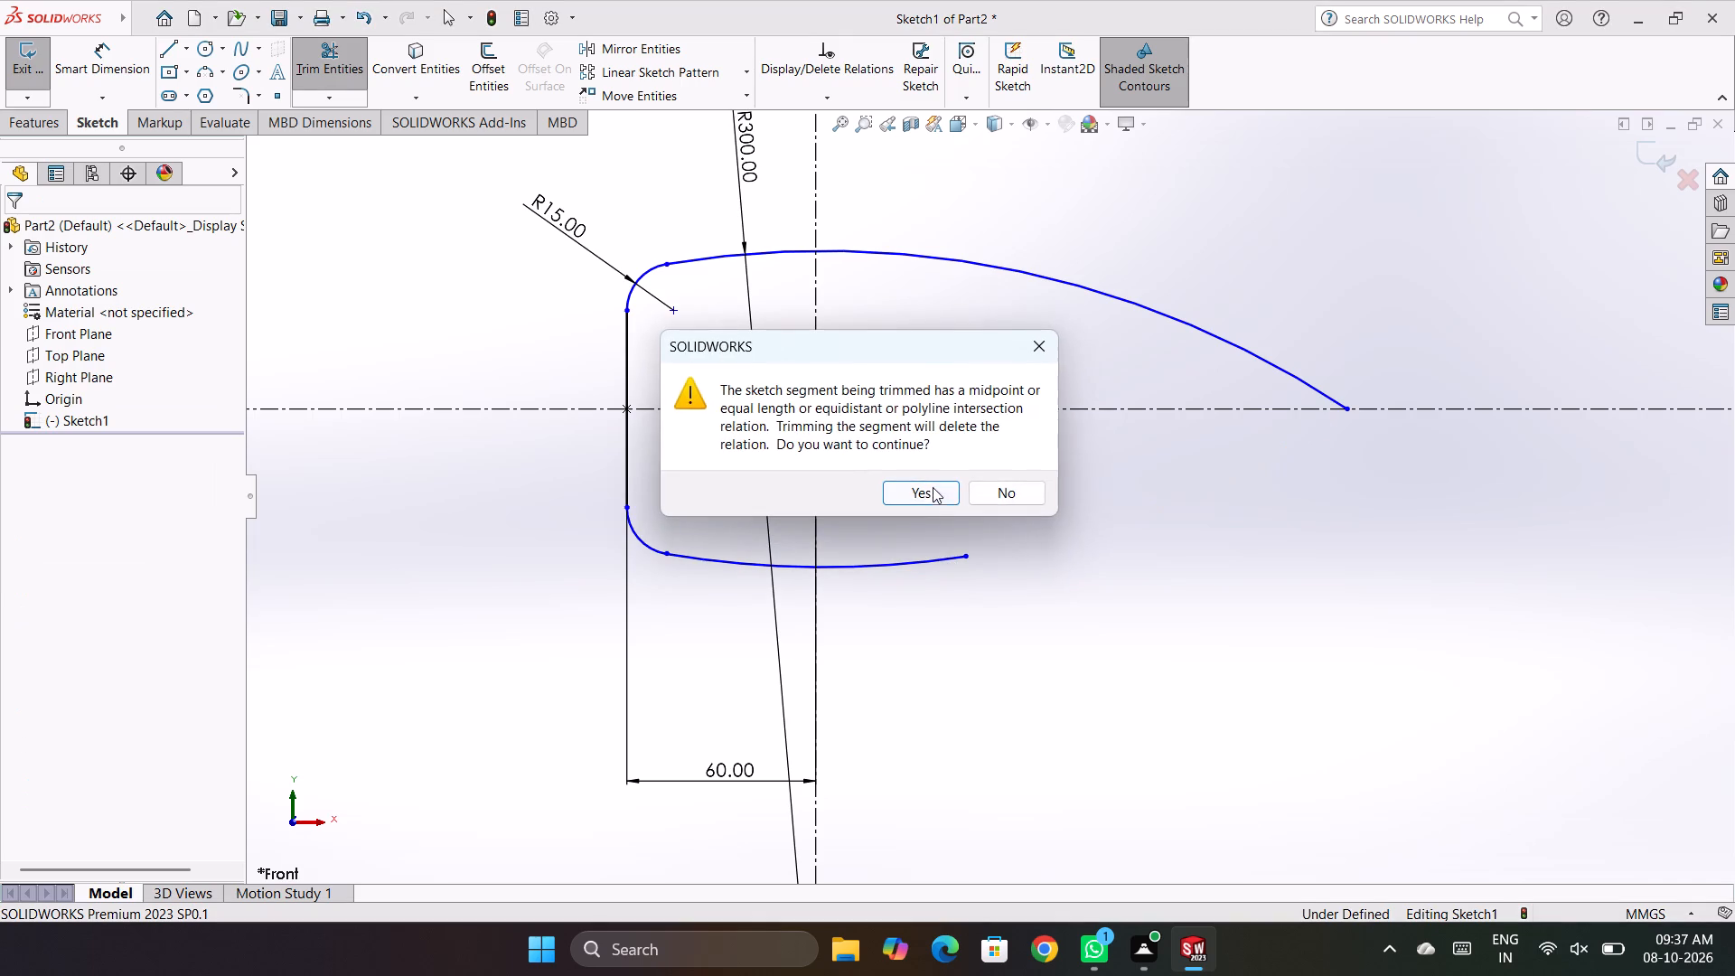
click(928, 491)
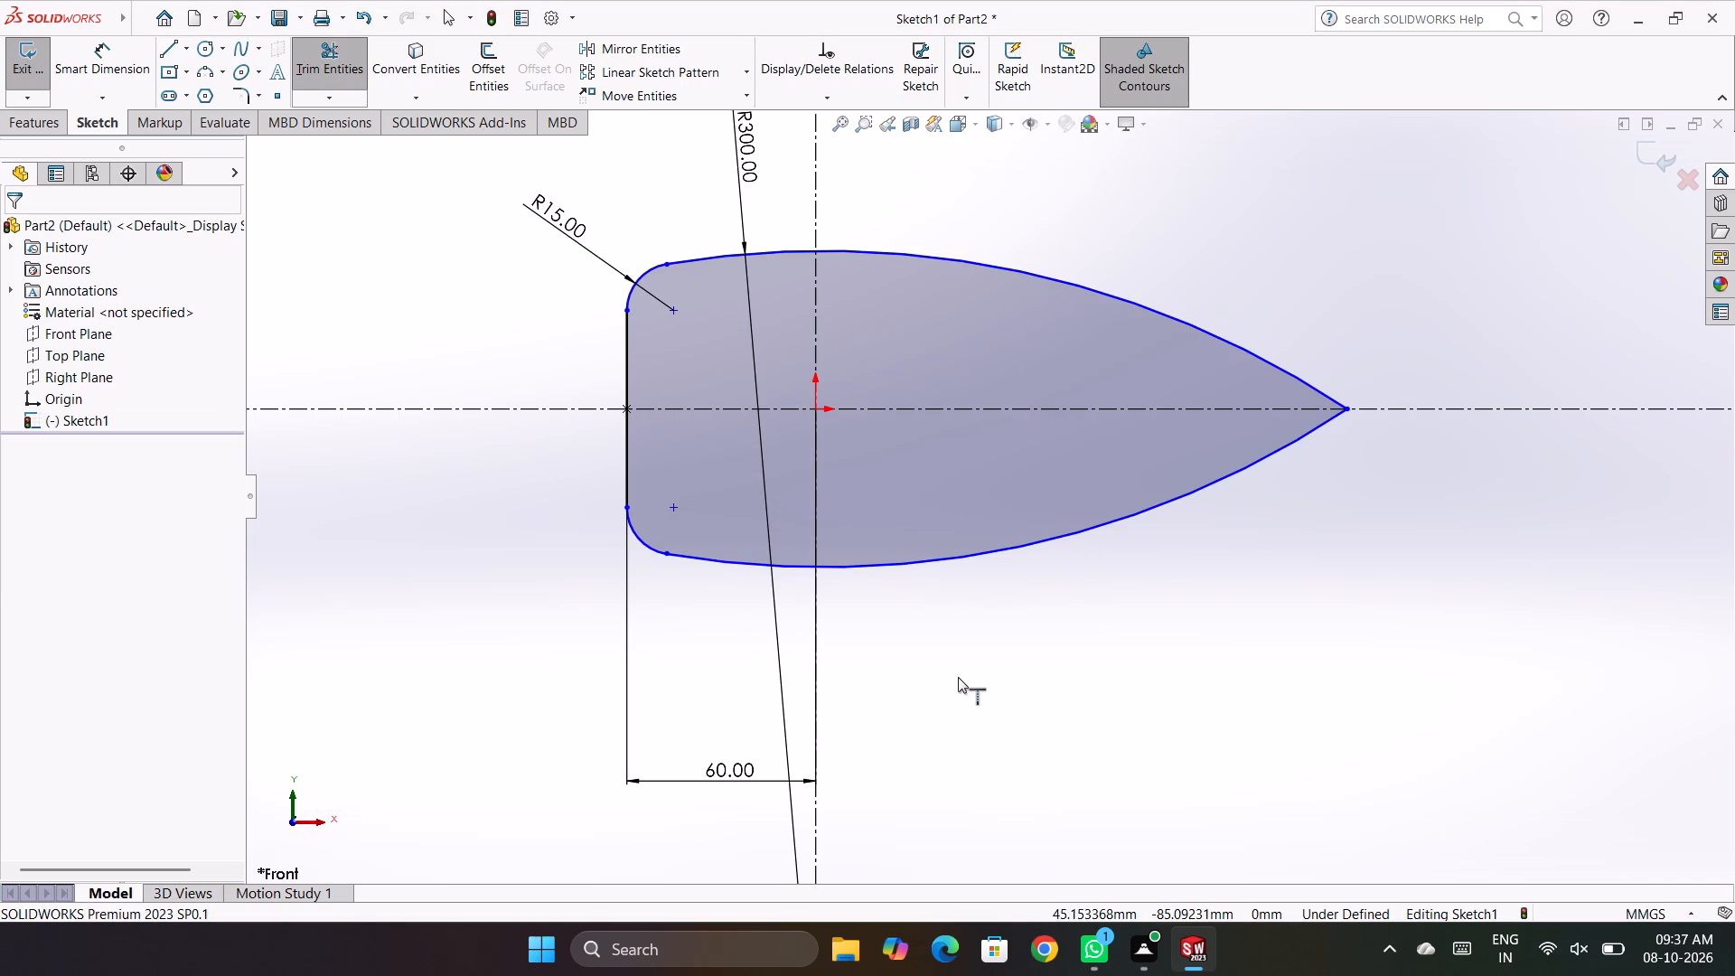
key(Escape)
key(Escape)
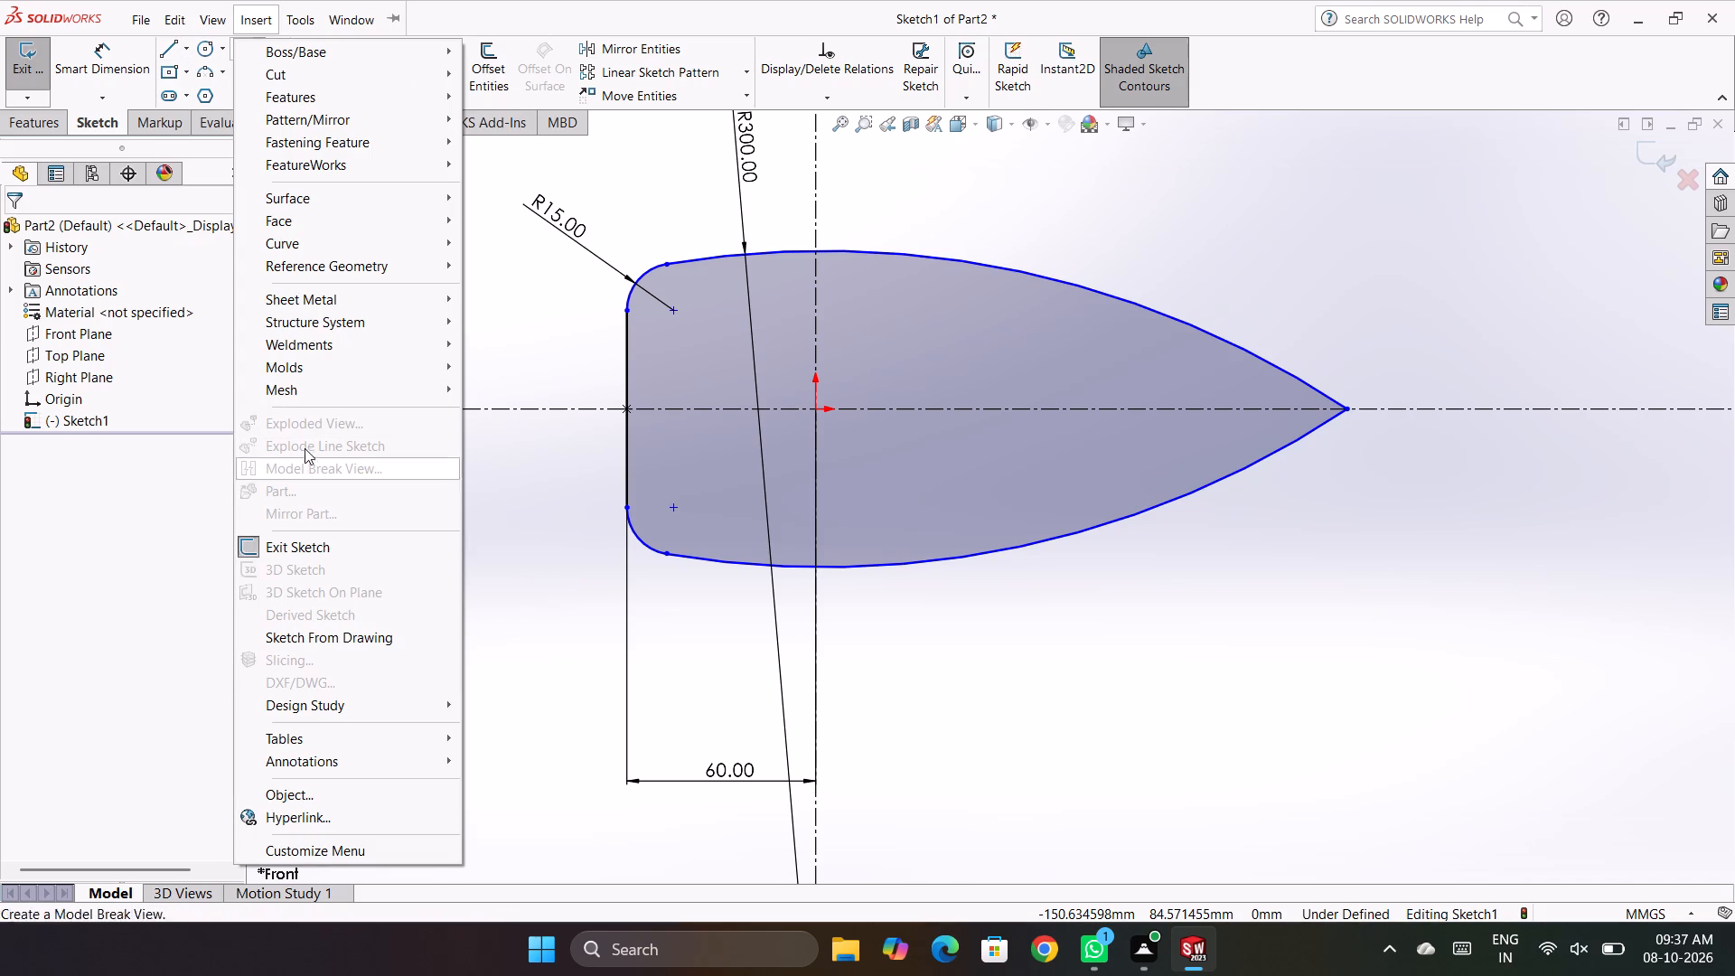
Sketch a three-point arc of about 376 mm radius from the horizontal centerline up about 29 mm, about 100 mm beyond the origin towards the pointed end.
click(203, 75)
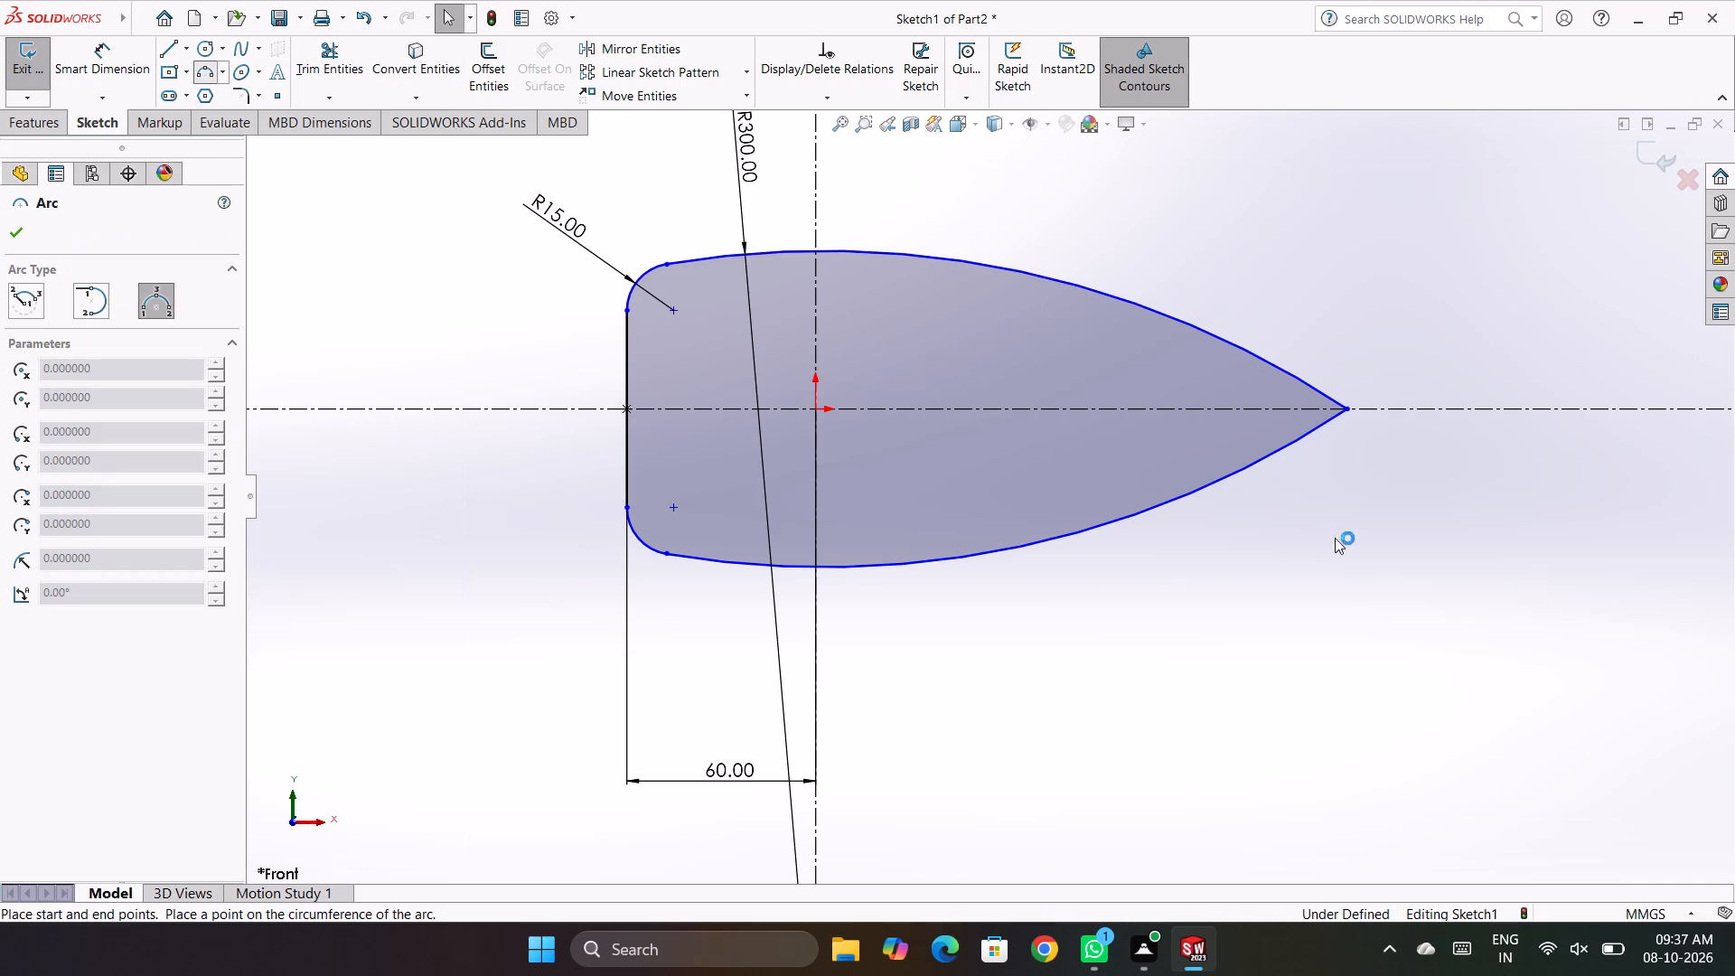
click(1130, 414)
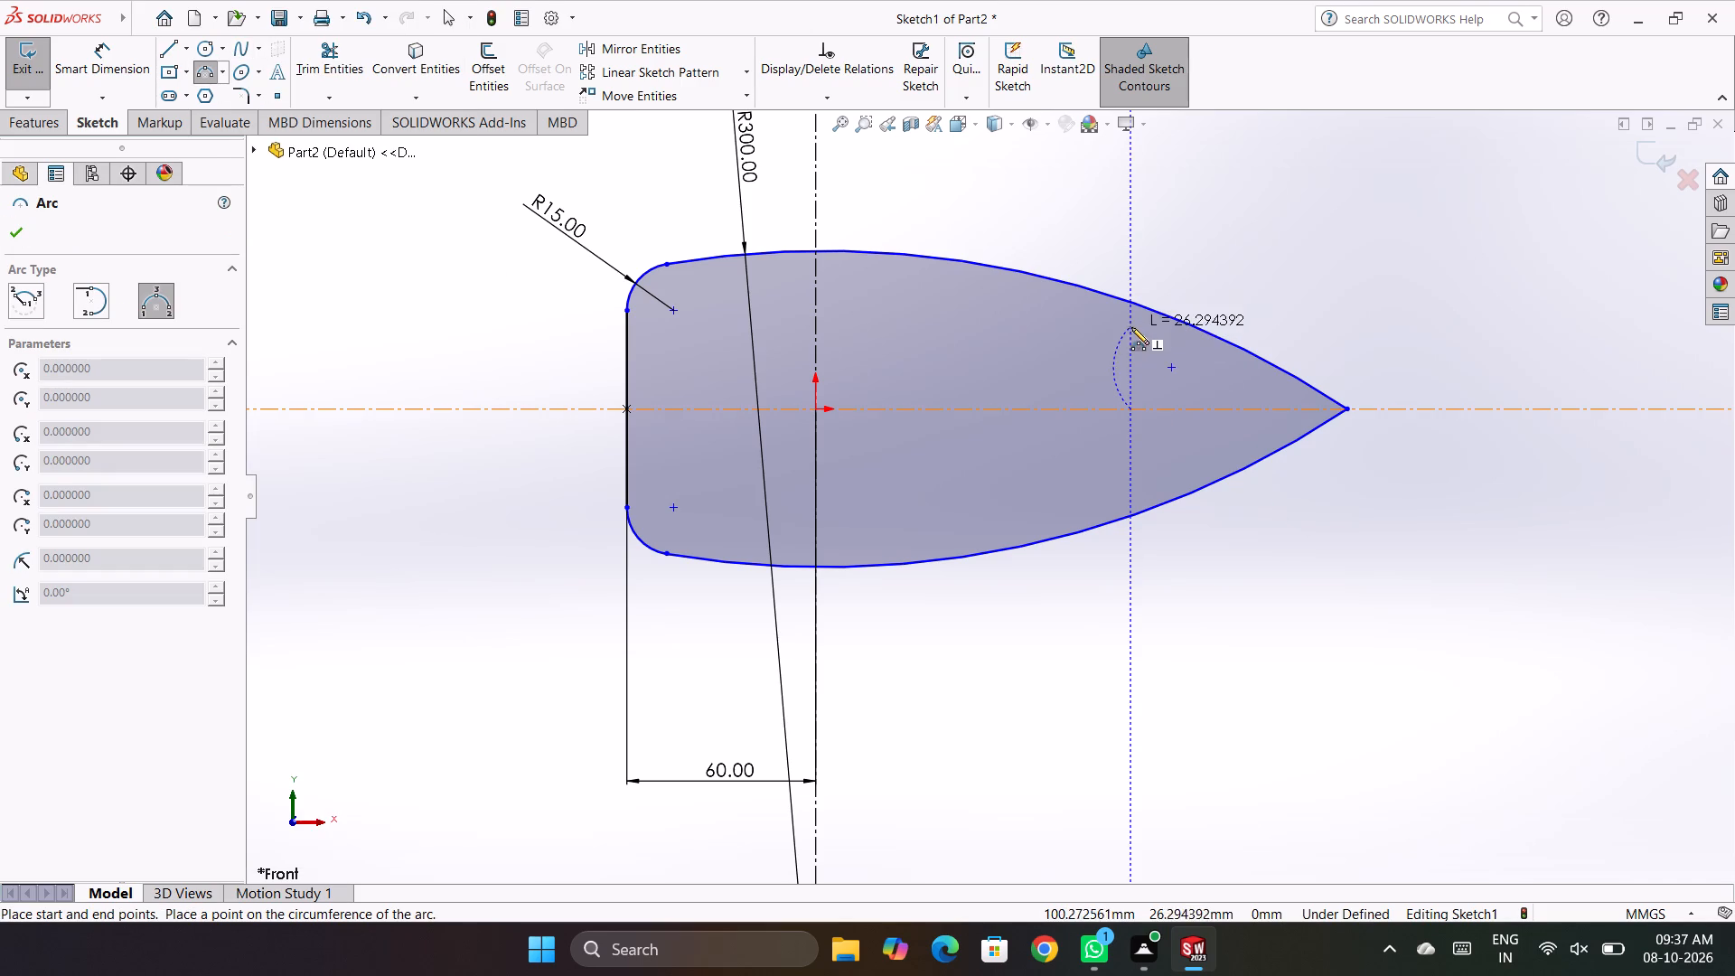
click(1132, 316)
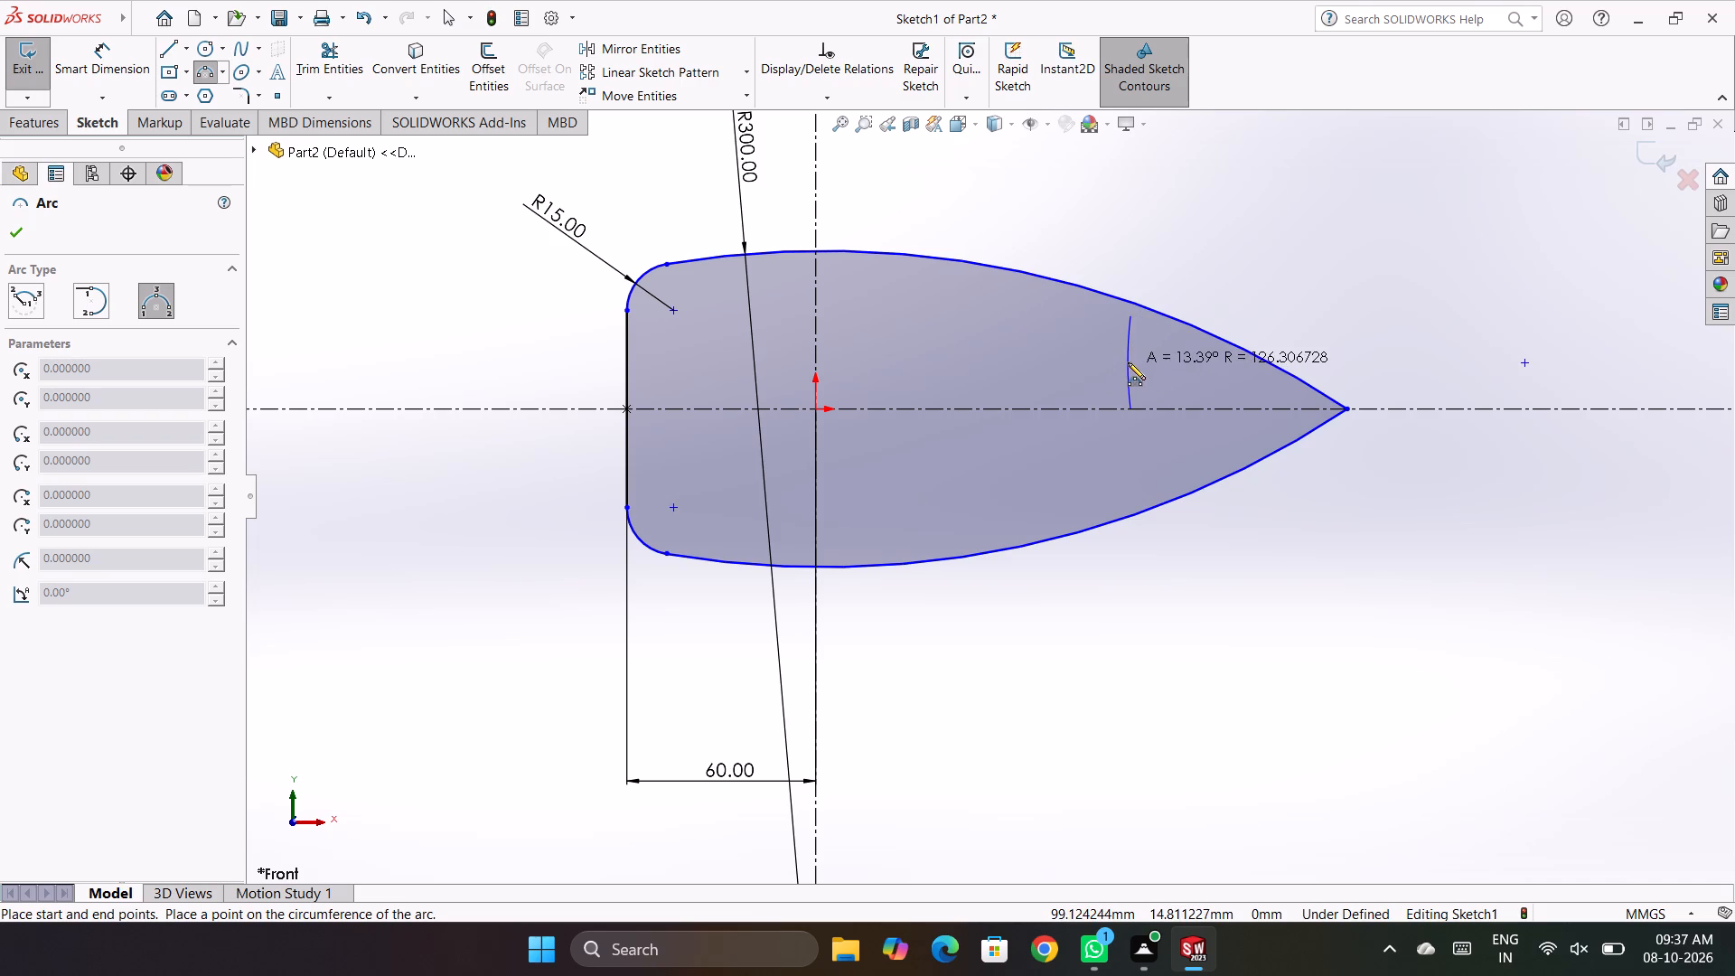
click(1131, 366)
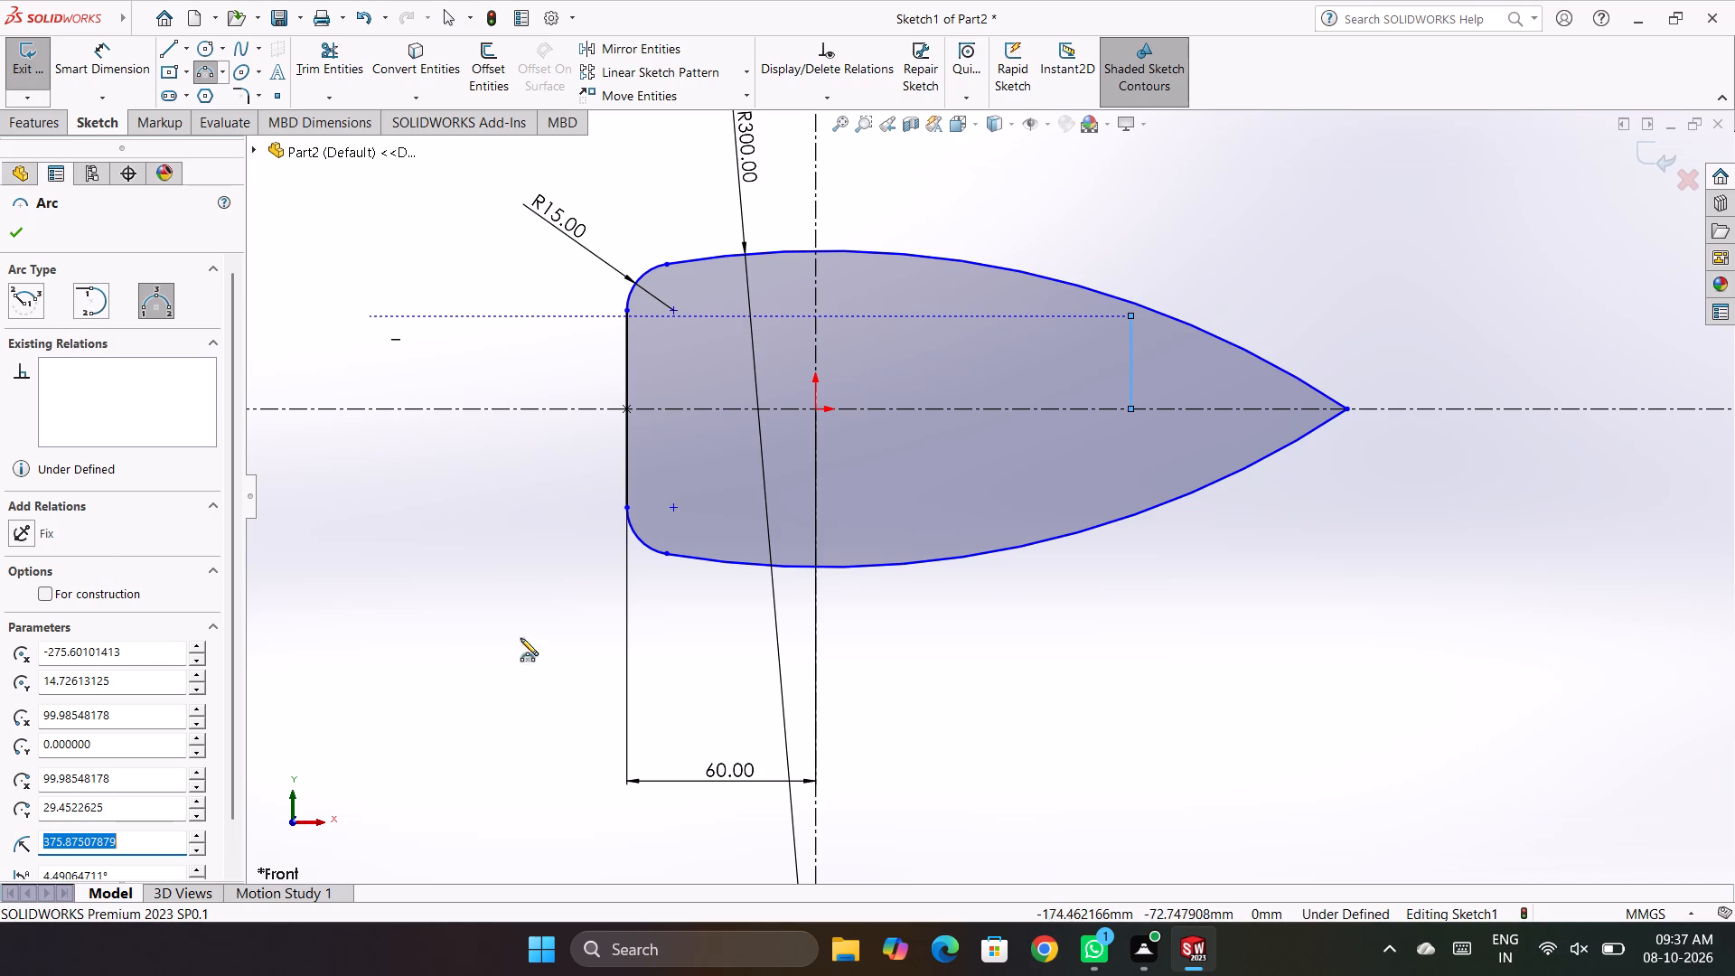
Dimension the radius of the new near-vertical arc as 600 mm.
click(110, 55)
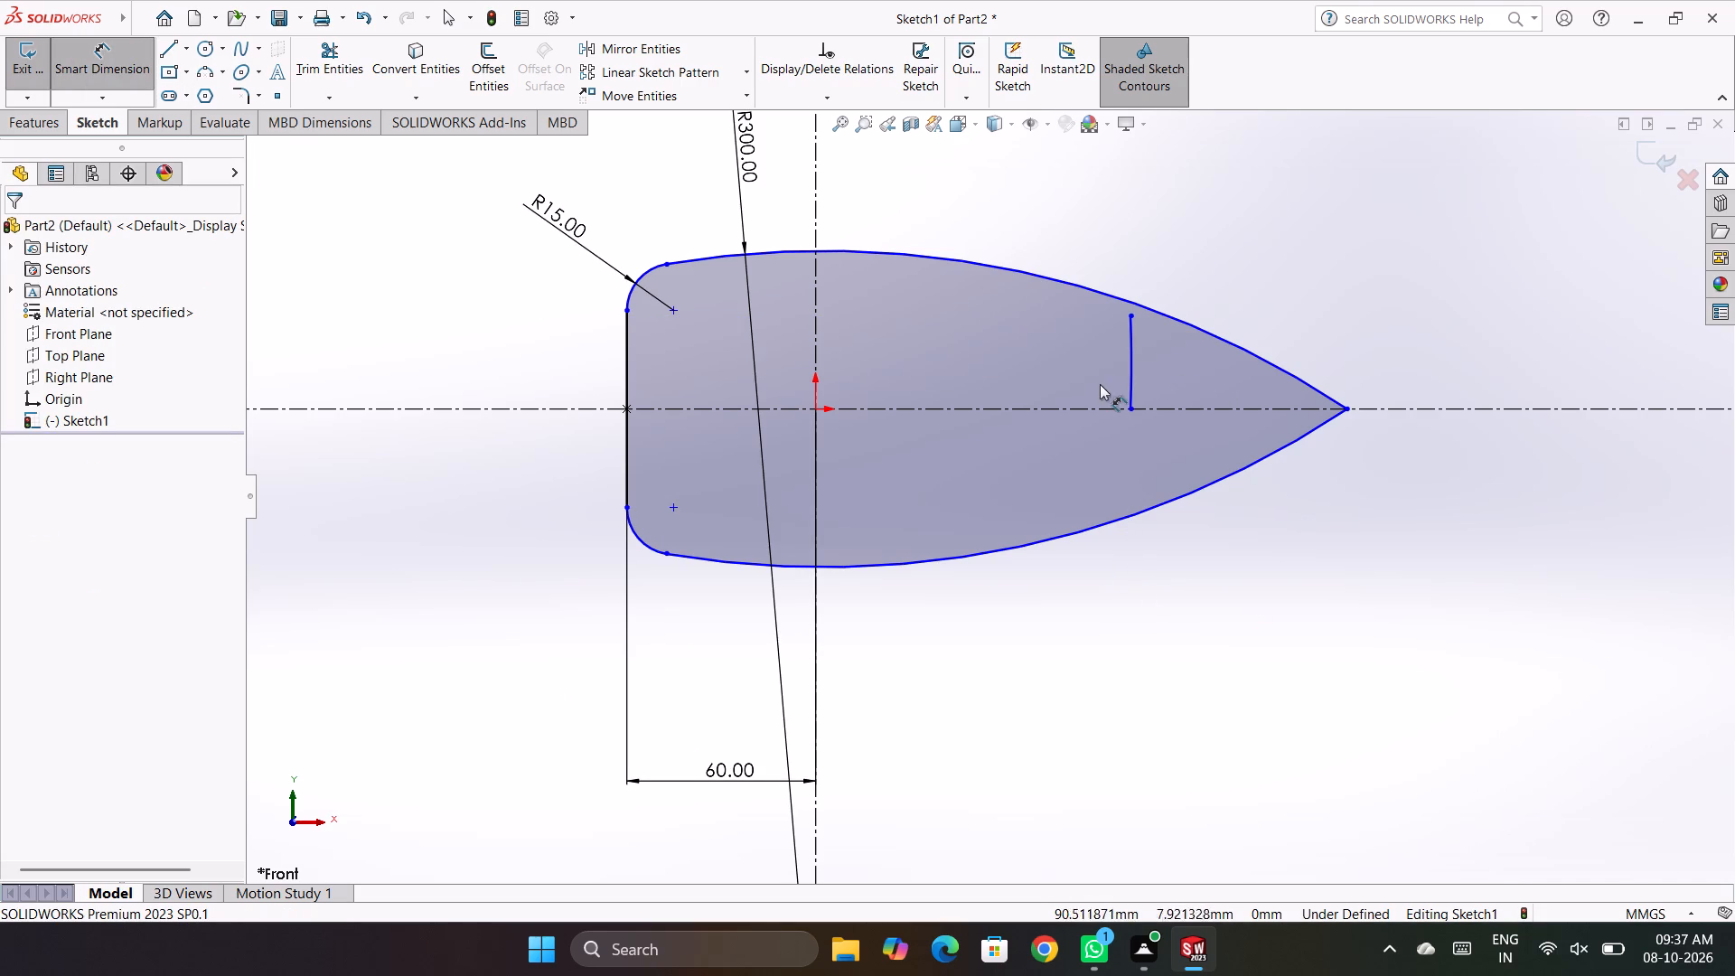
click(1126, 367)
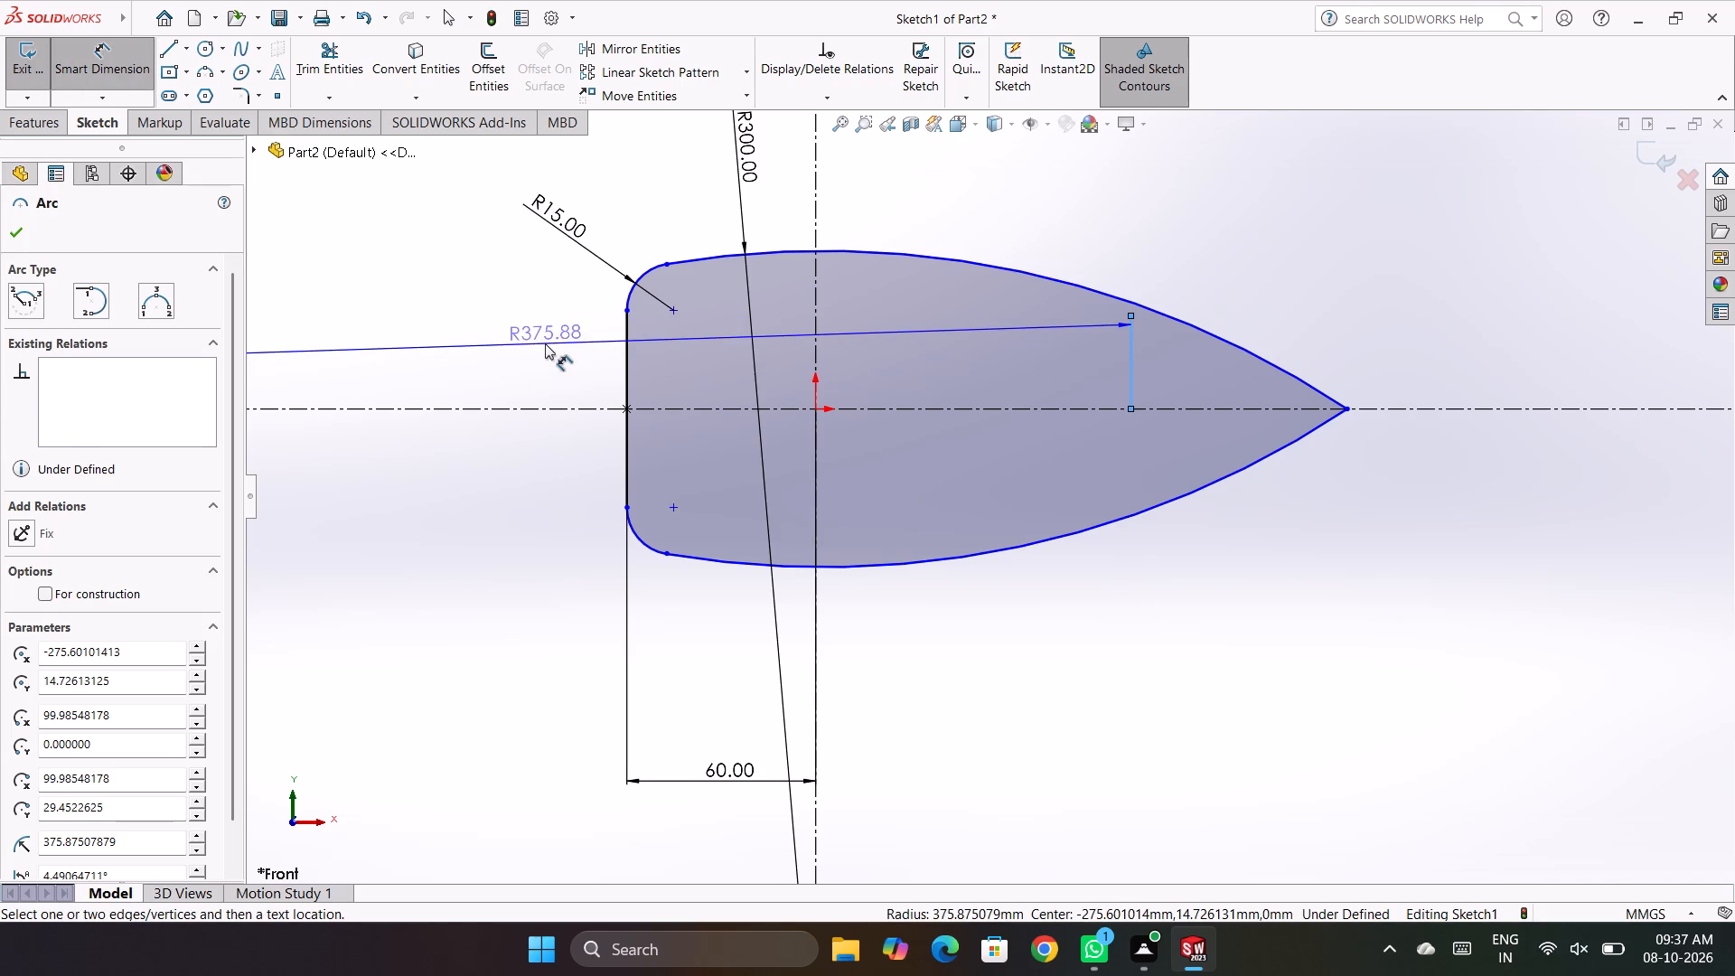
click(545, 343)
text(600)
key(Return)
click(1405, 294)
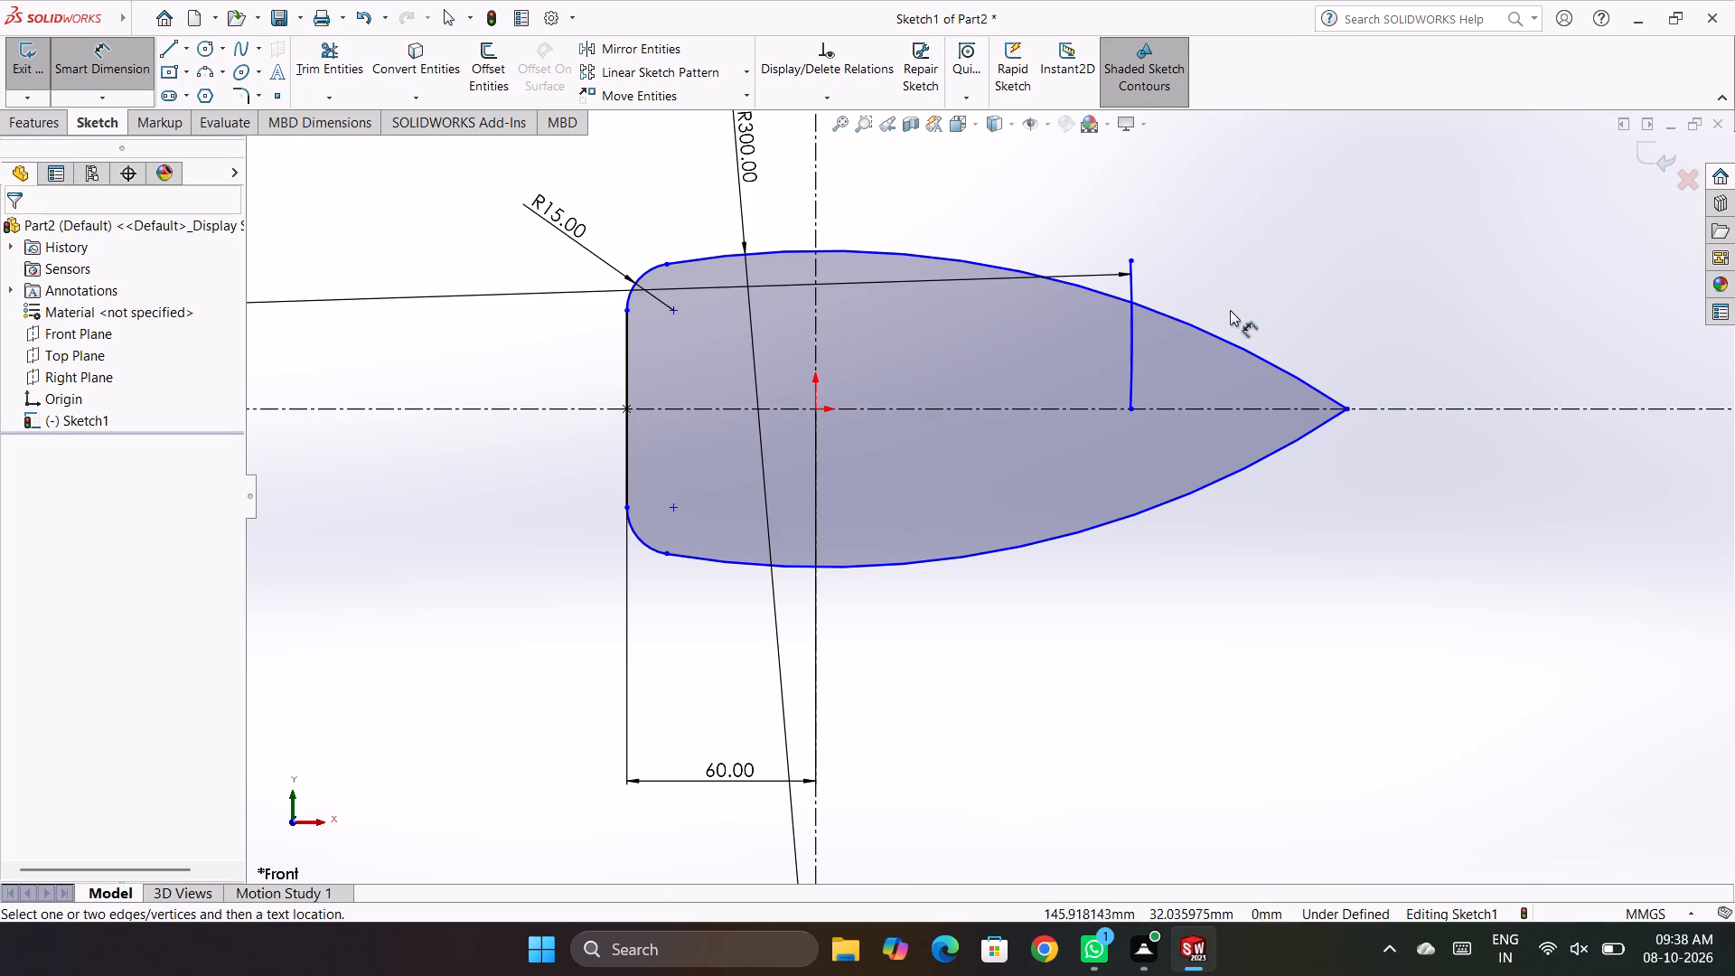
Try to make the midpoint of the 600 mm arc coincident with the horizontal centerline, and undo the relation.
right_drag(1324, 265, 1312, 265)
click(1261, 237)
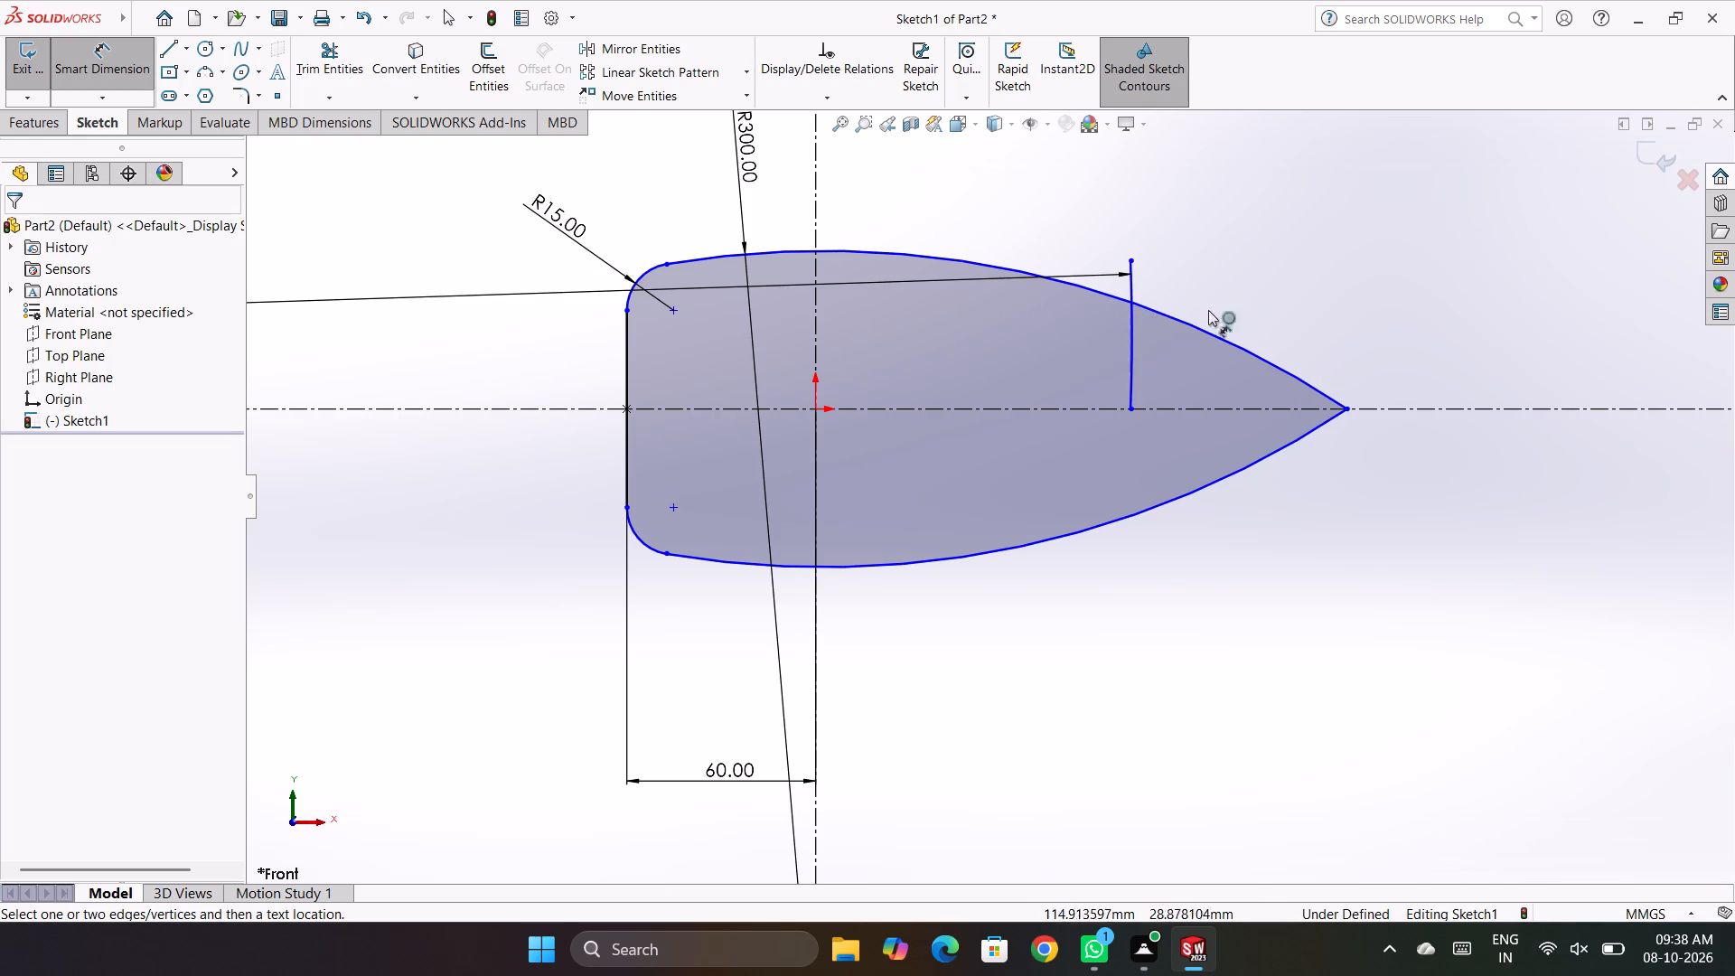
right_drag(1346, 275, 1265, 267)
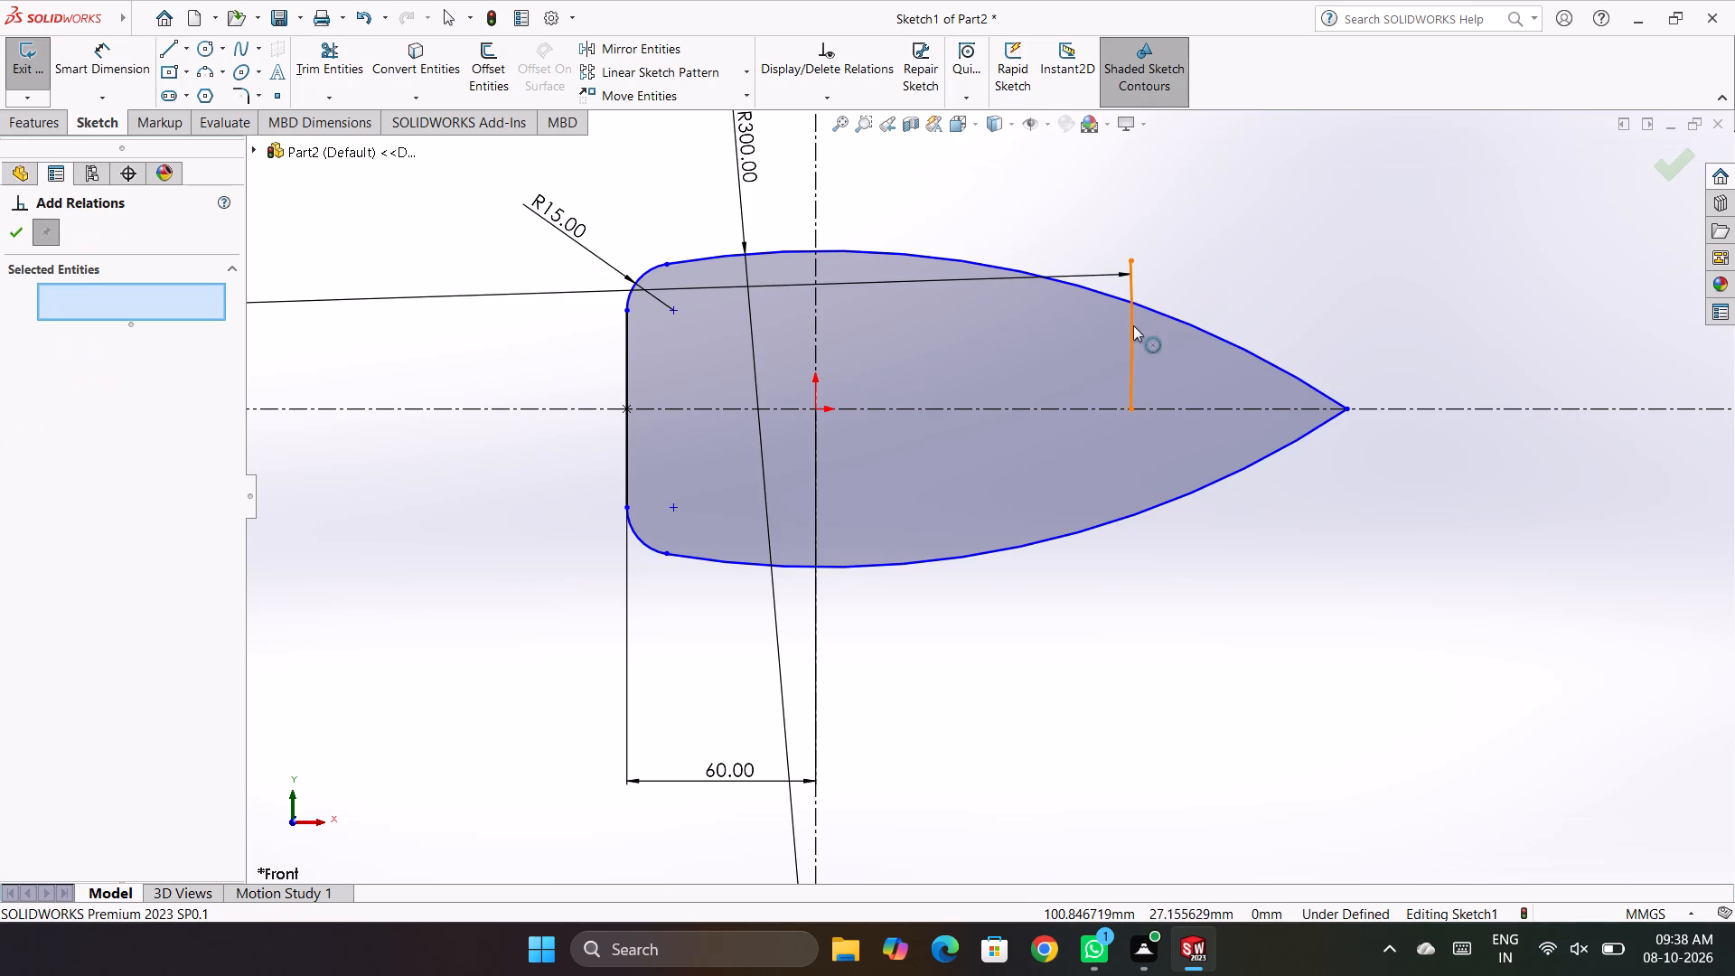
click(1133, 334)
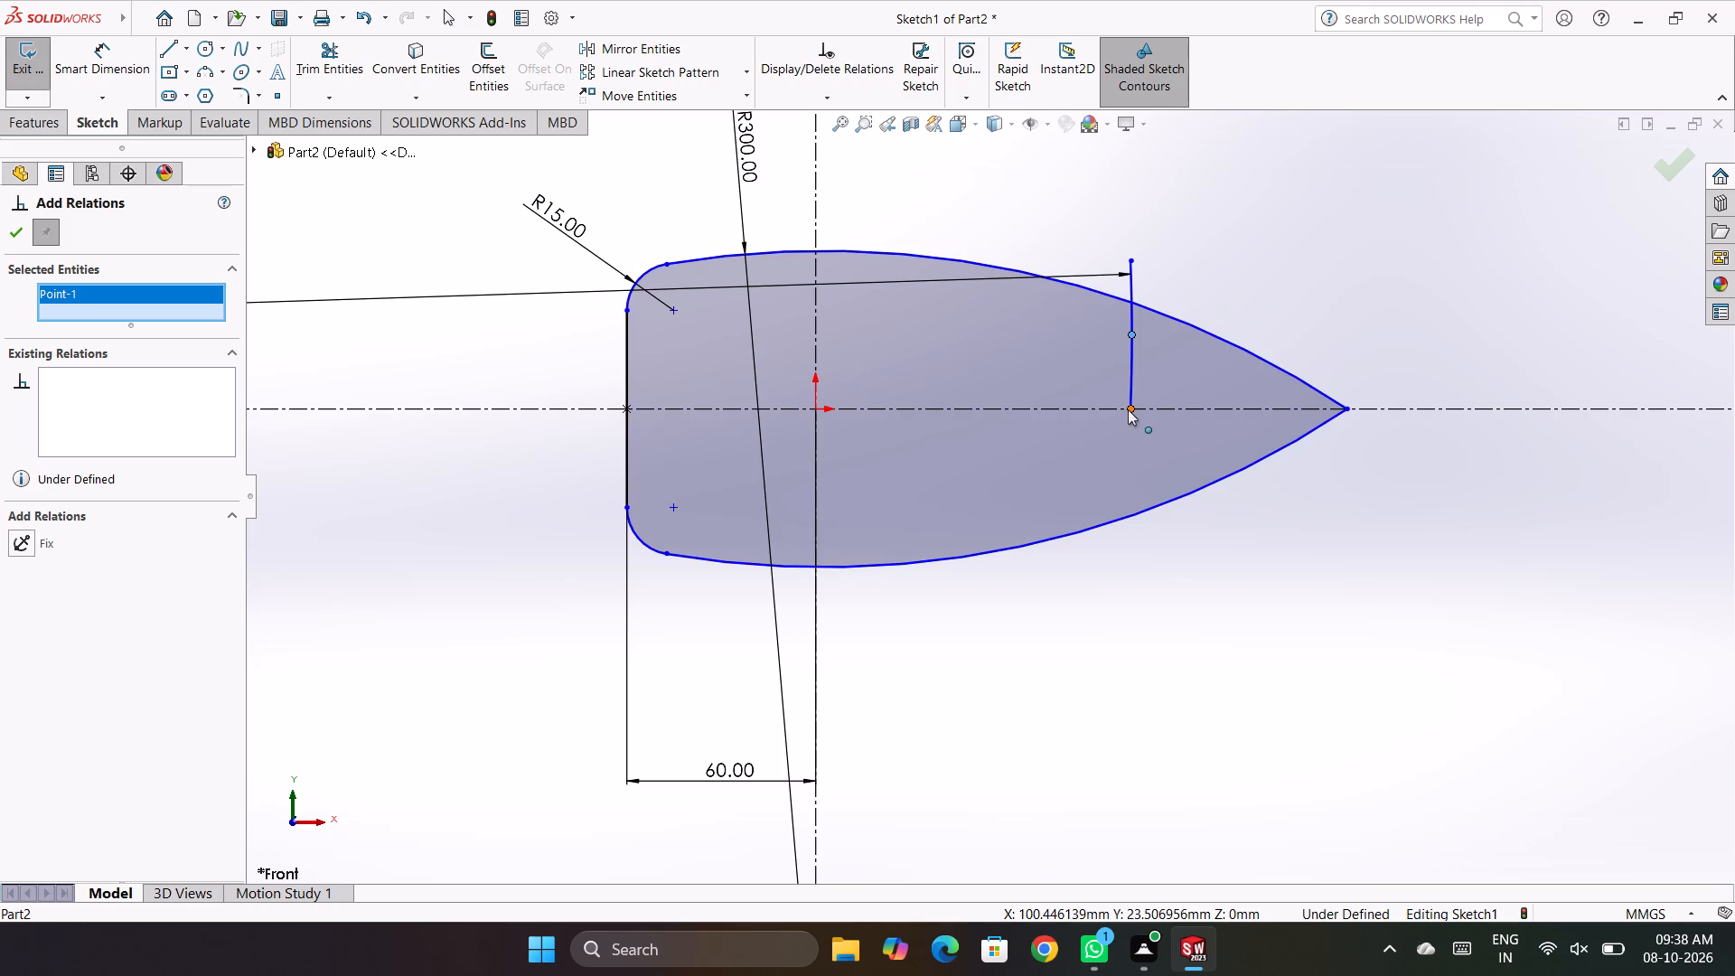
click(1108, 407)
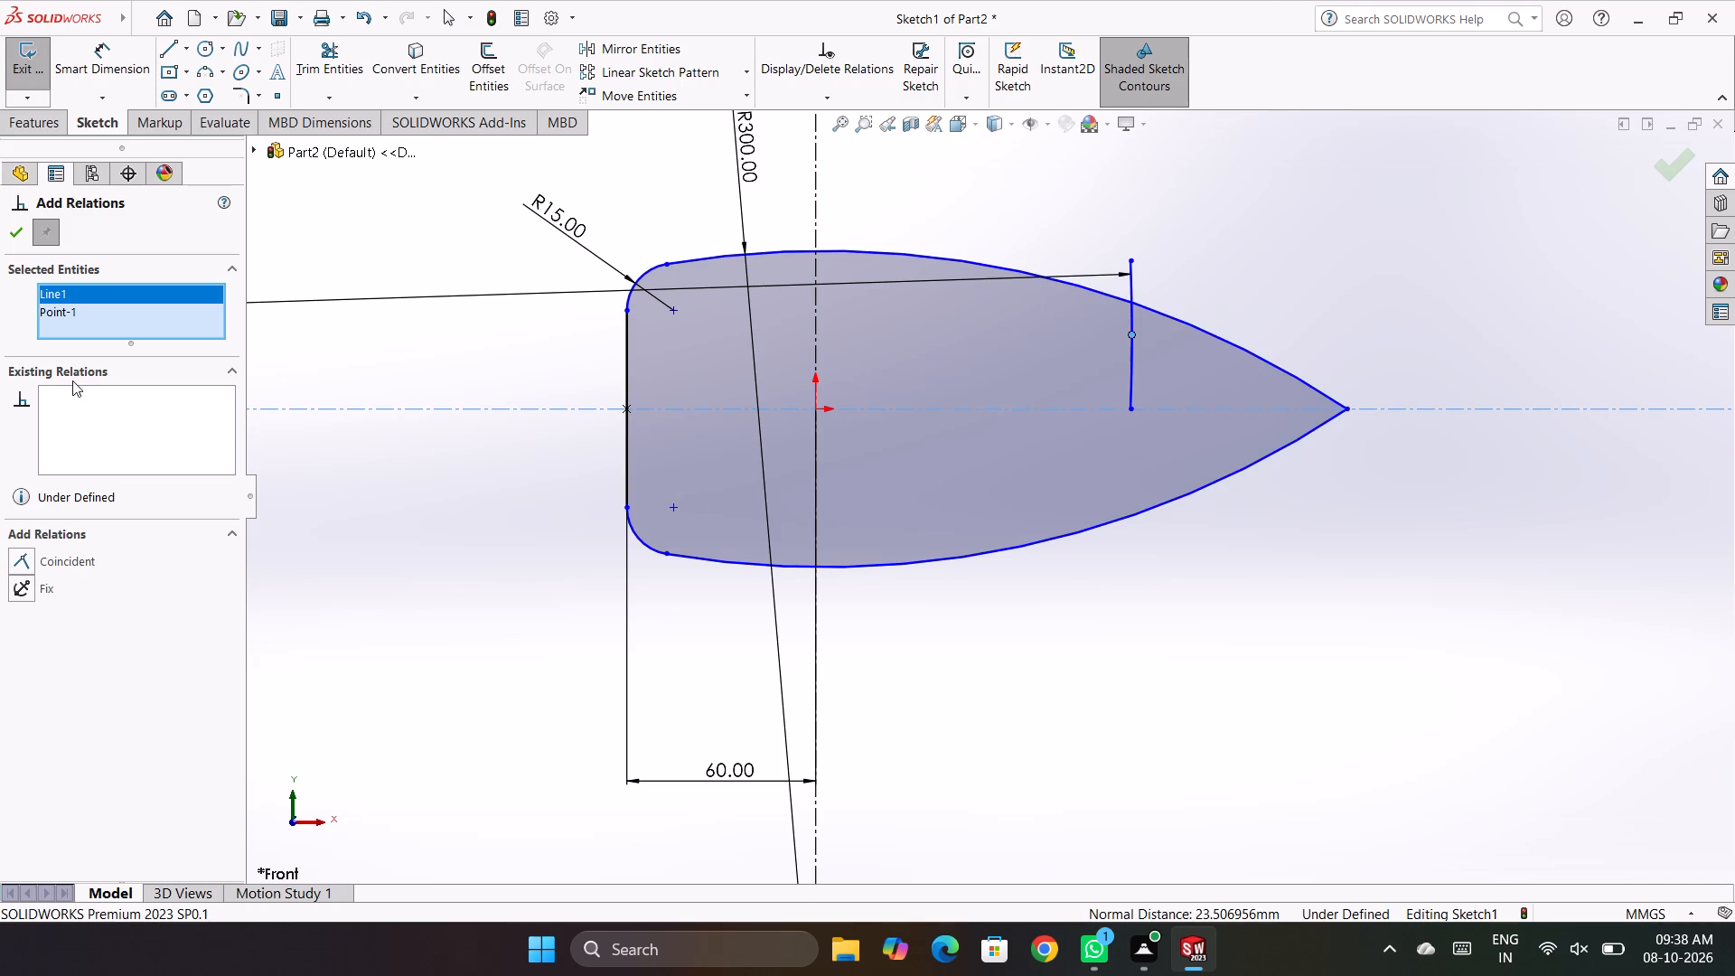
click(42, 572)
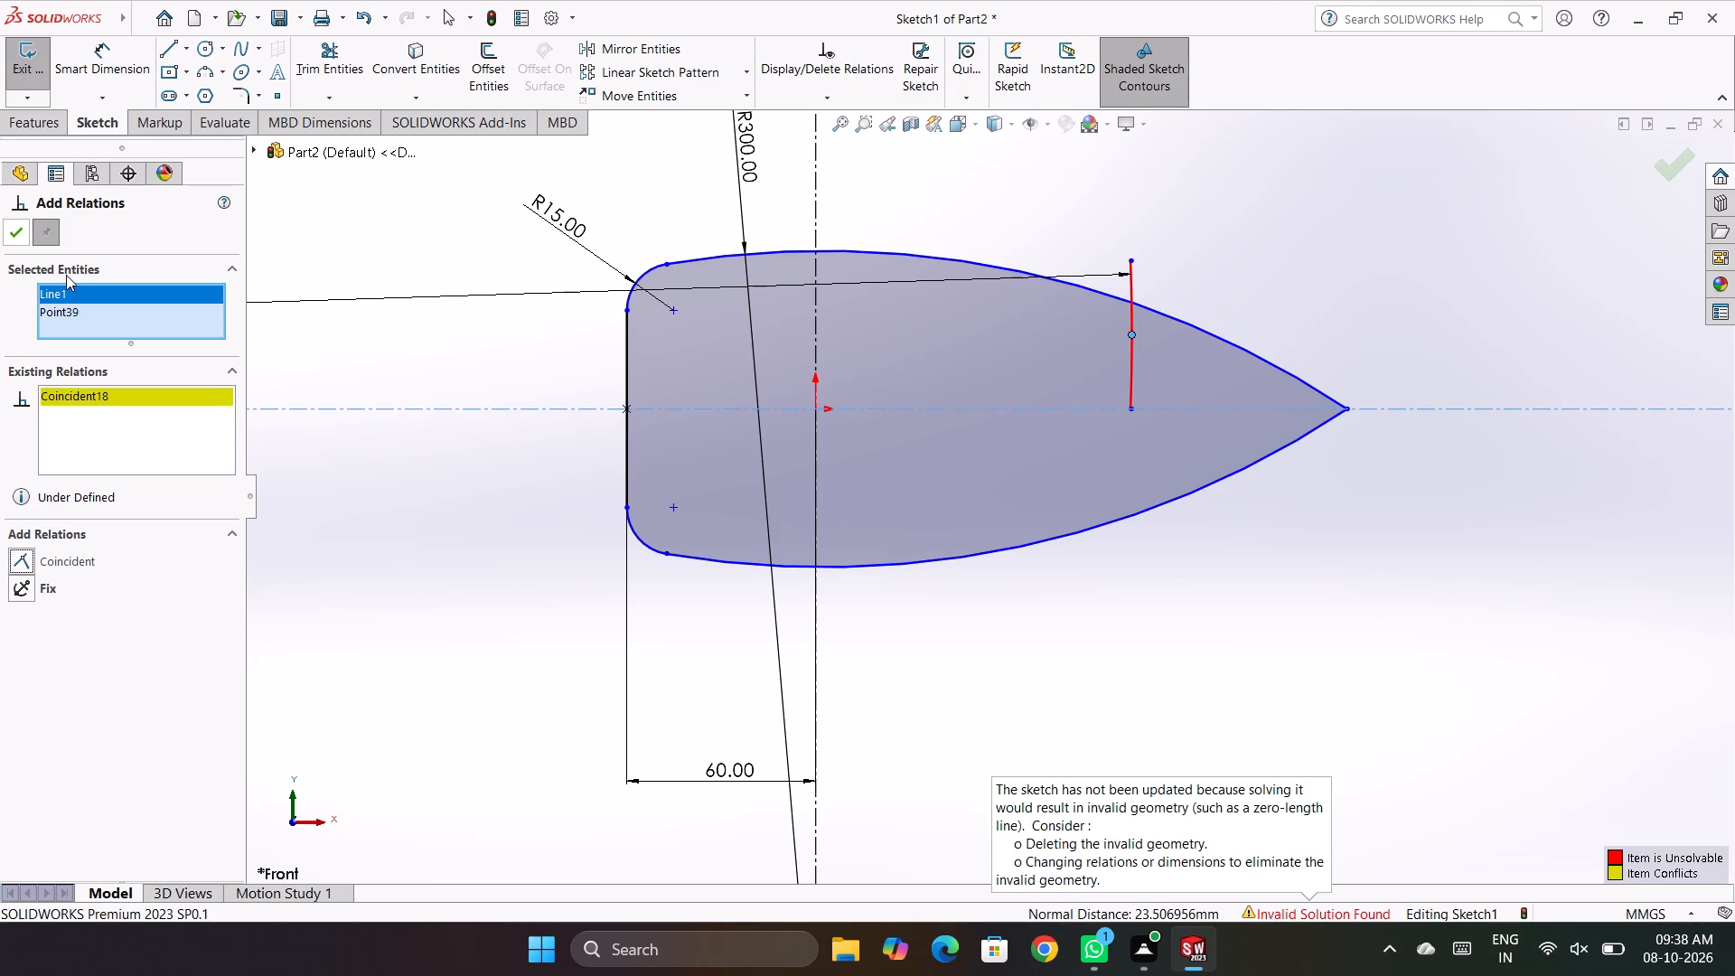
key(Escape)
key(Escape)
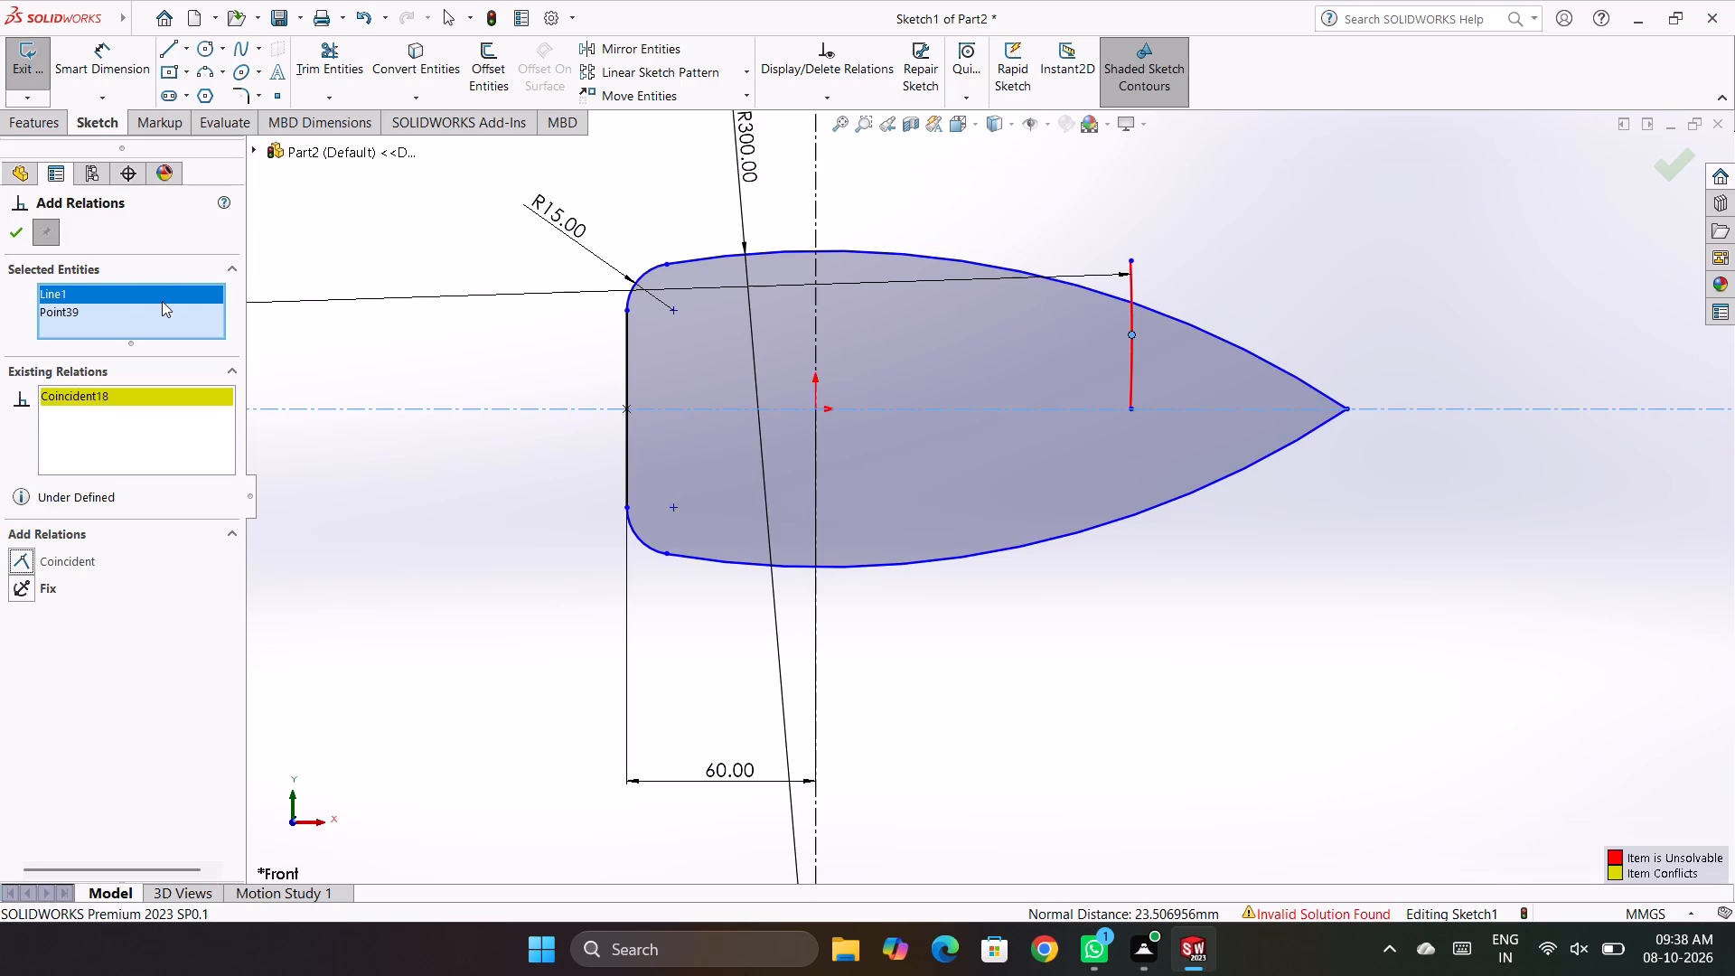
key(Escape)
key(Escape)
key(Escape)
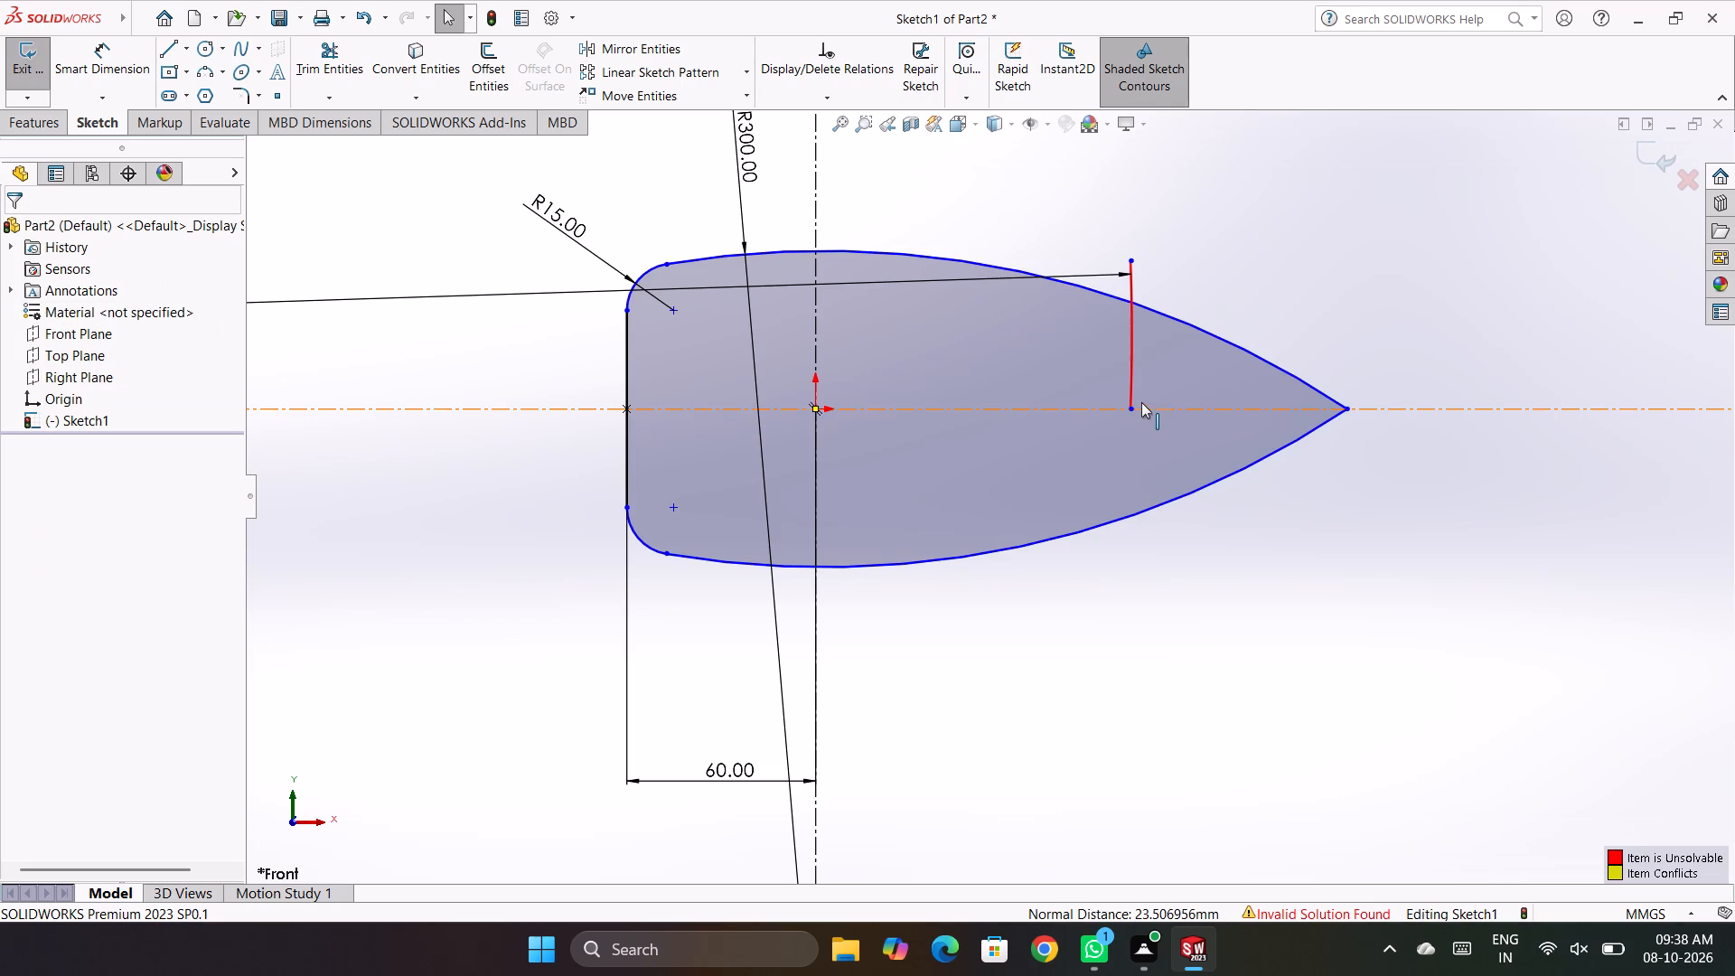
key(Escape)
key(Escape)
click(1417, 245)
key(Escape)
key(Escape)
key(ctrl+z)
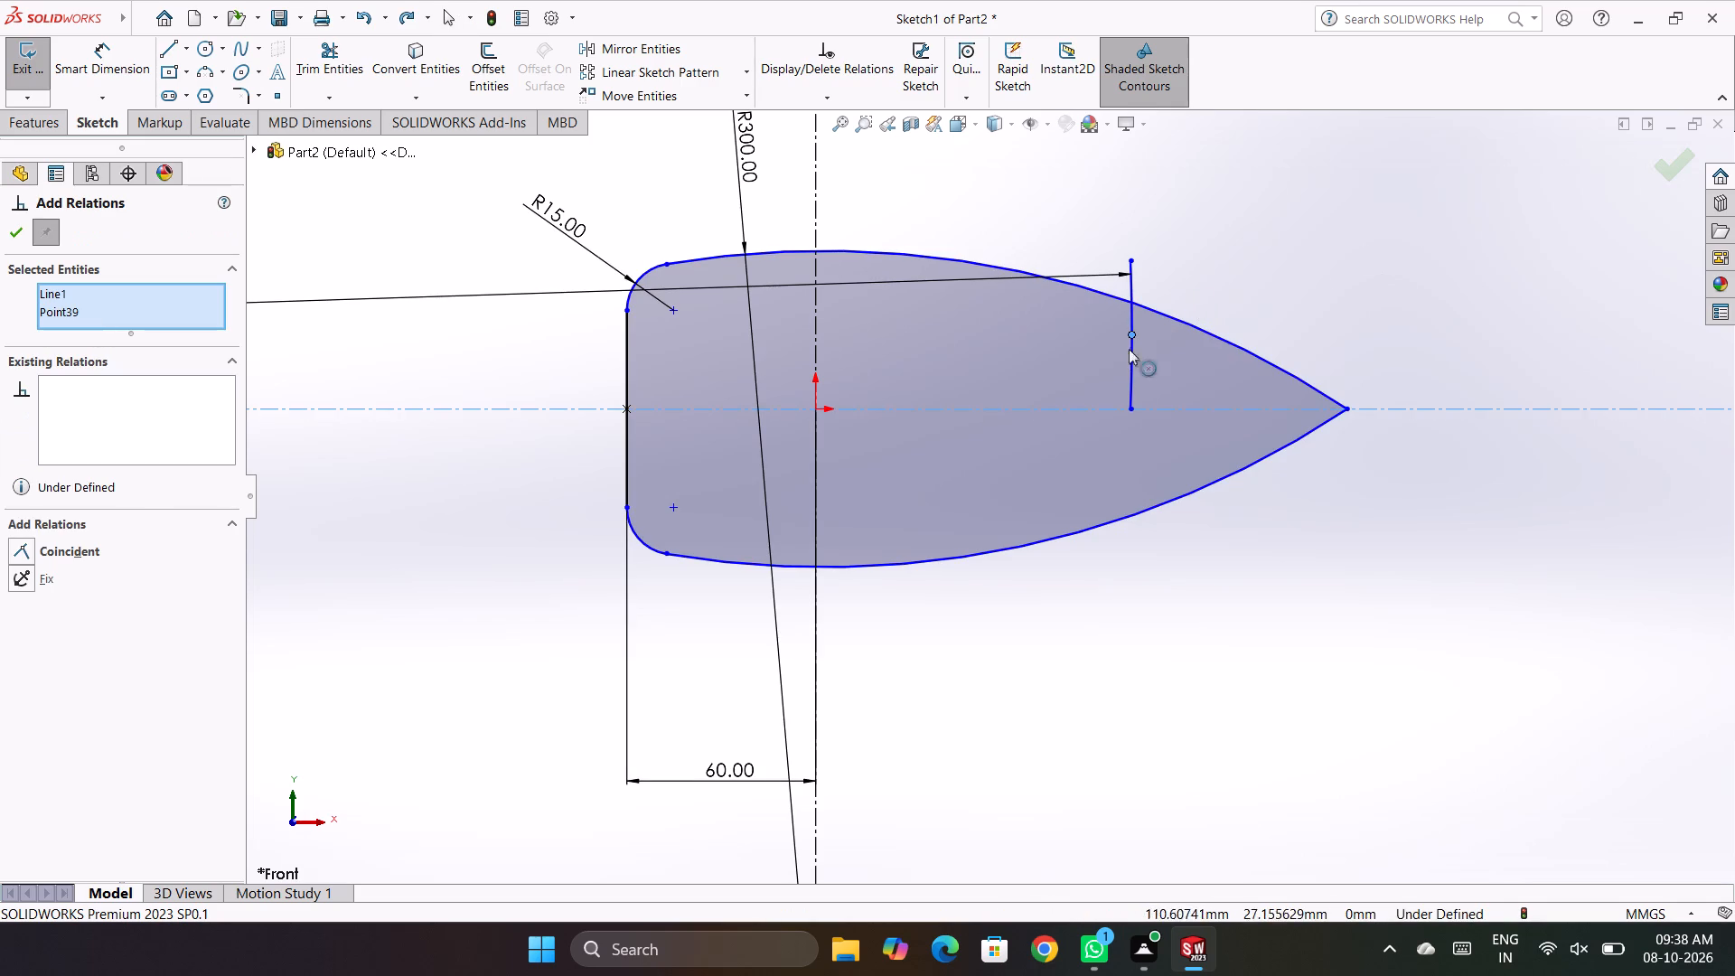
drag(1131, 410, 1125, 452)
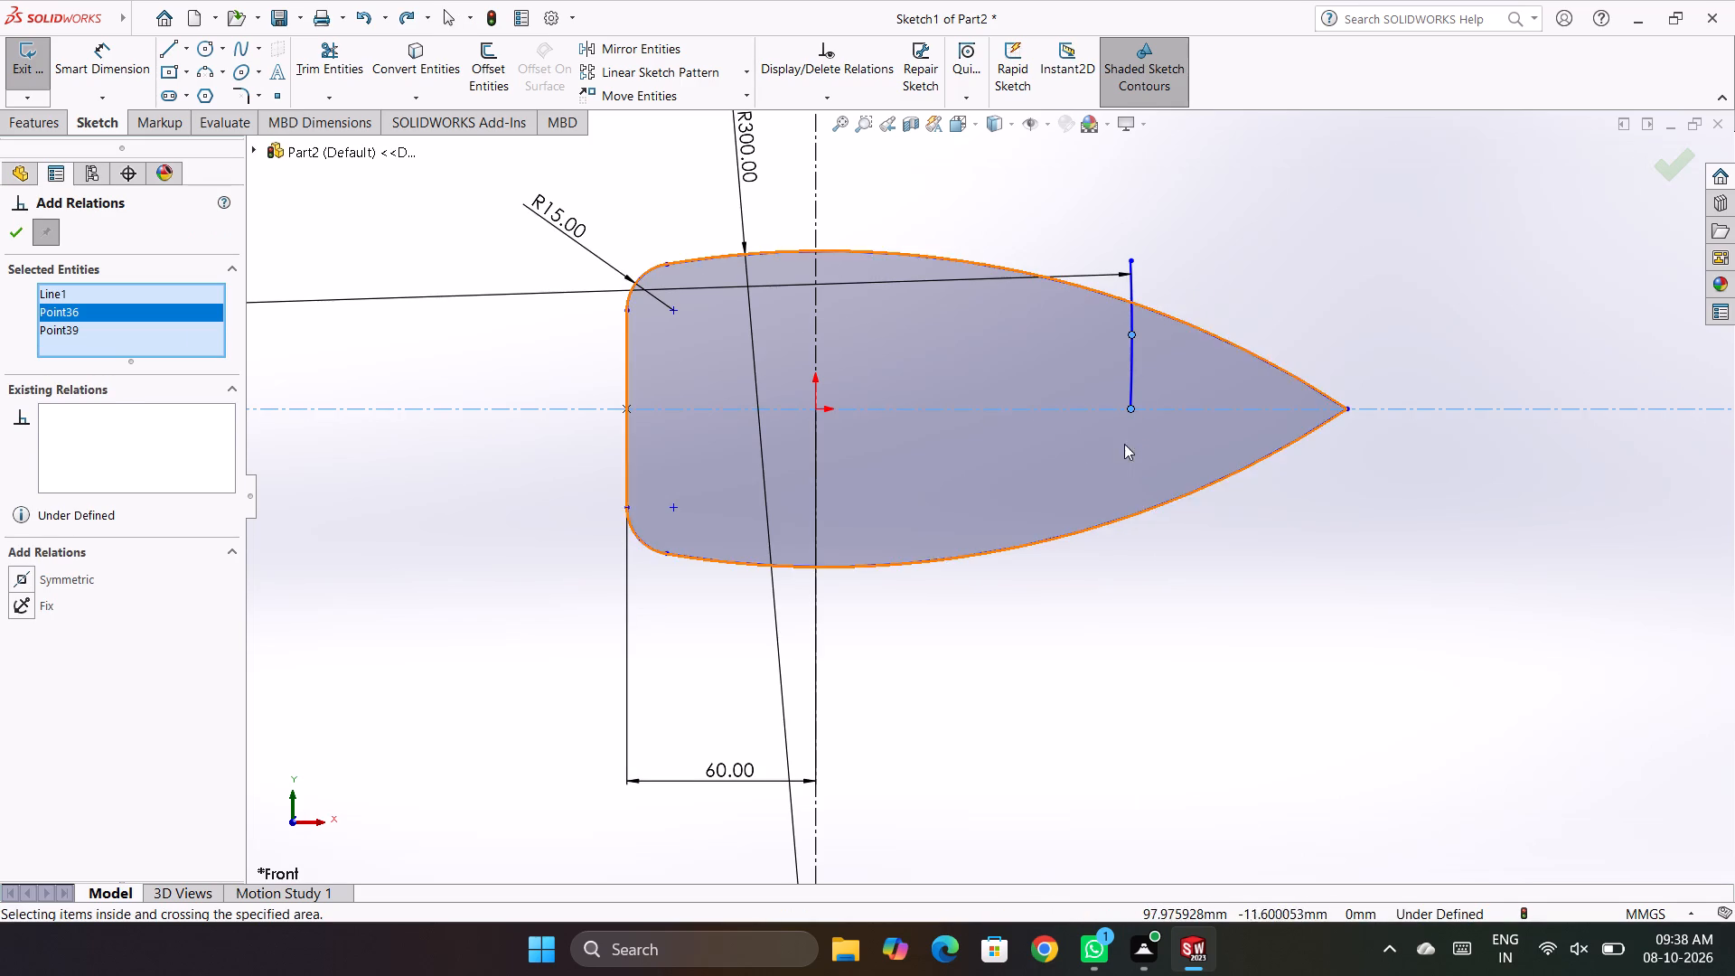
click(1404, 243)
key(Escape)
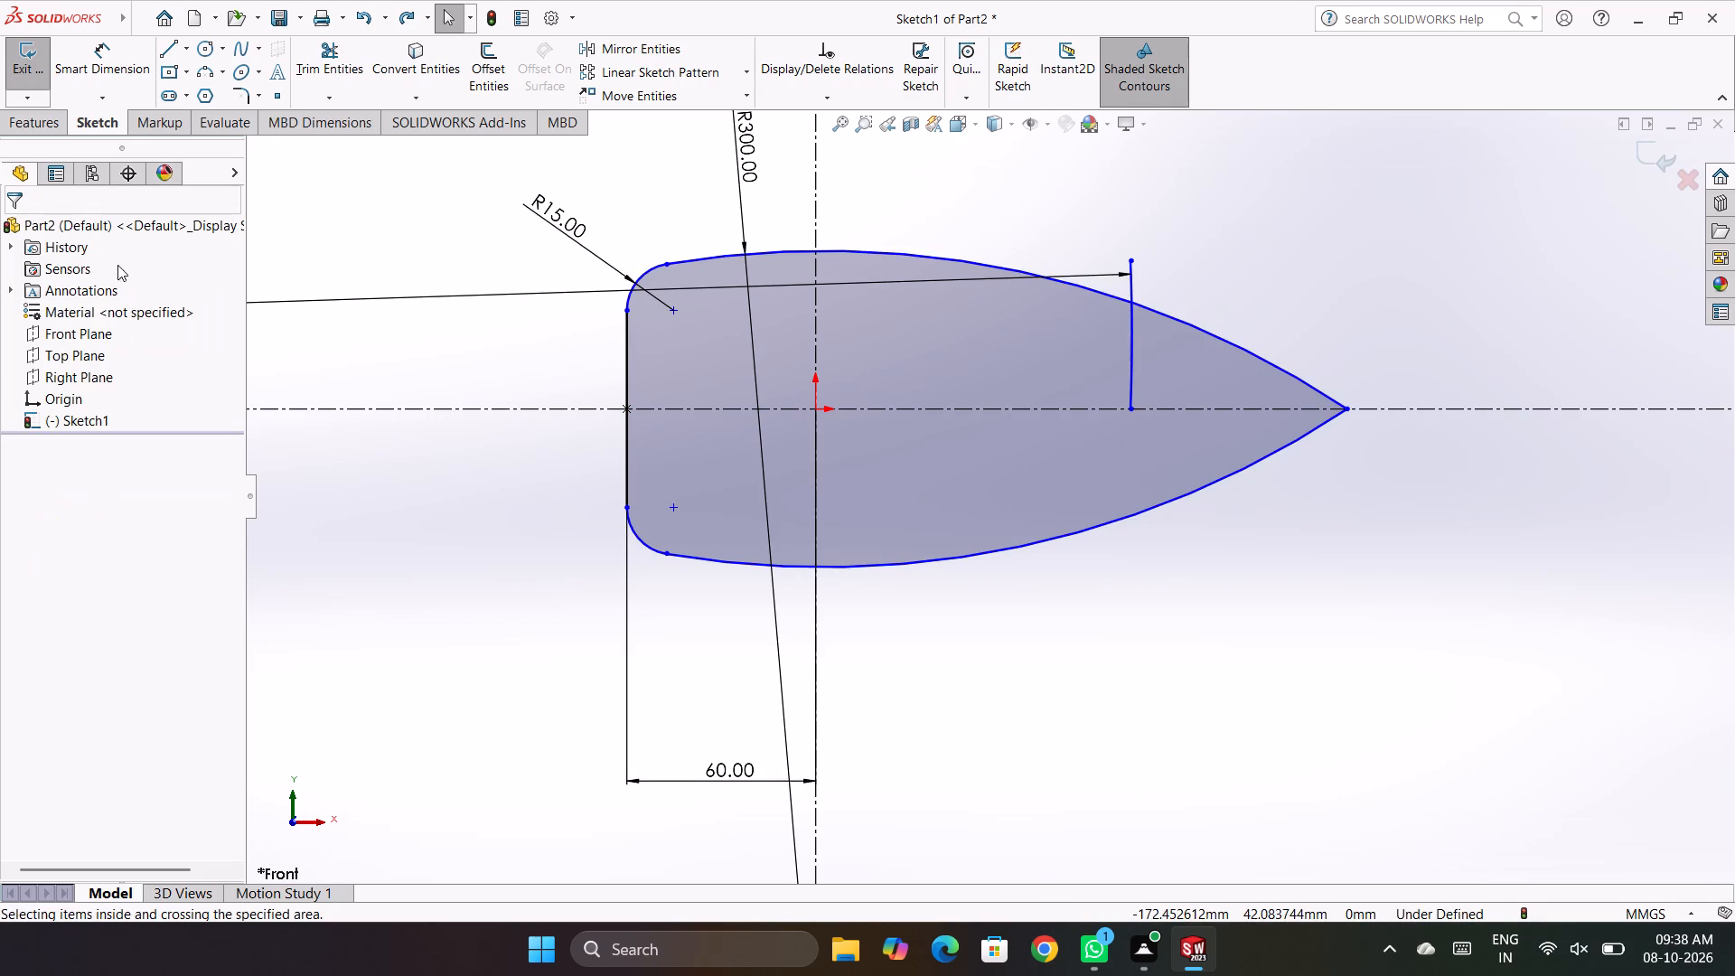
Extend the 600 mm arc down to the lower 300 mm arc and trim its end protruding above the upper one.
click(337, 102)
click(334, 135)
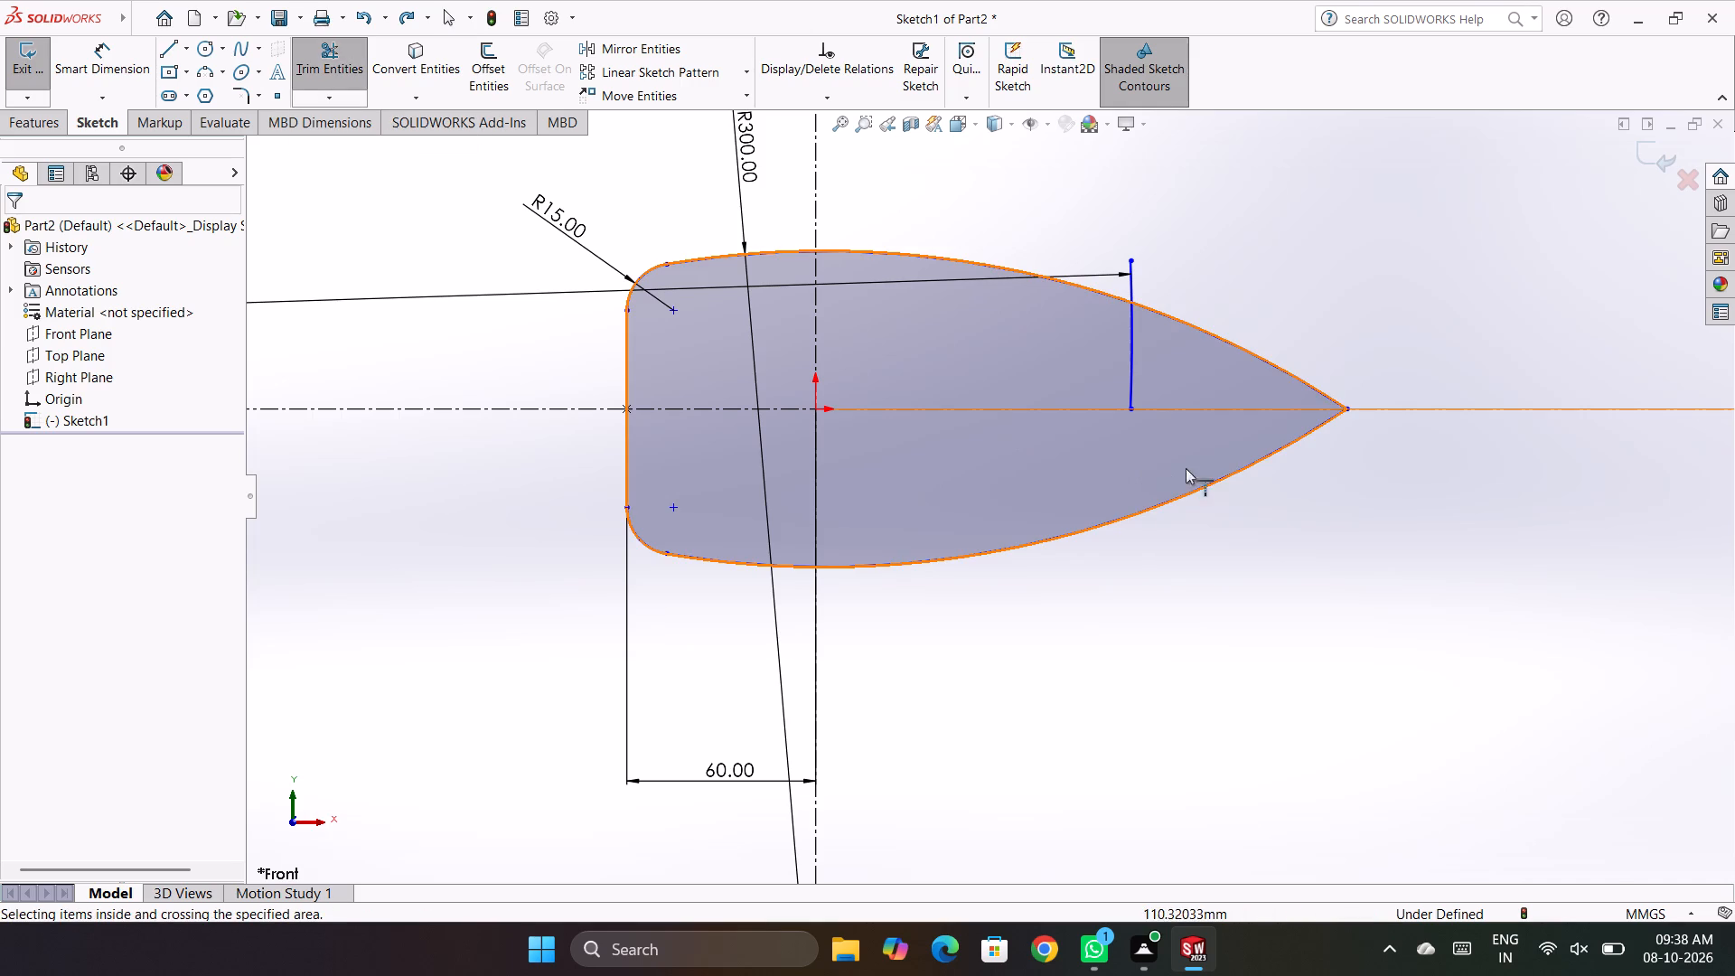
click(1130, 381)
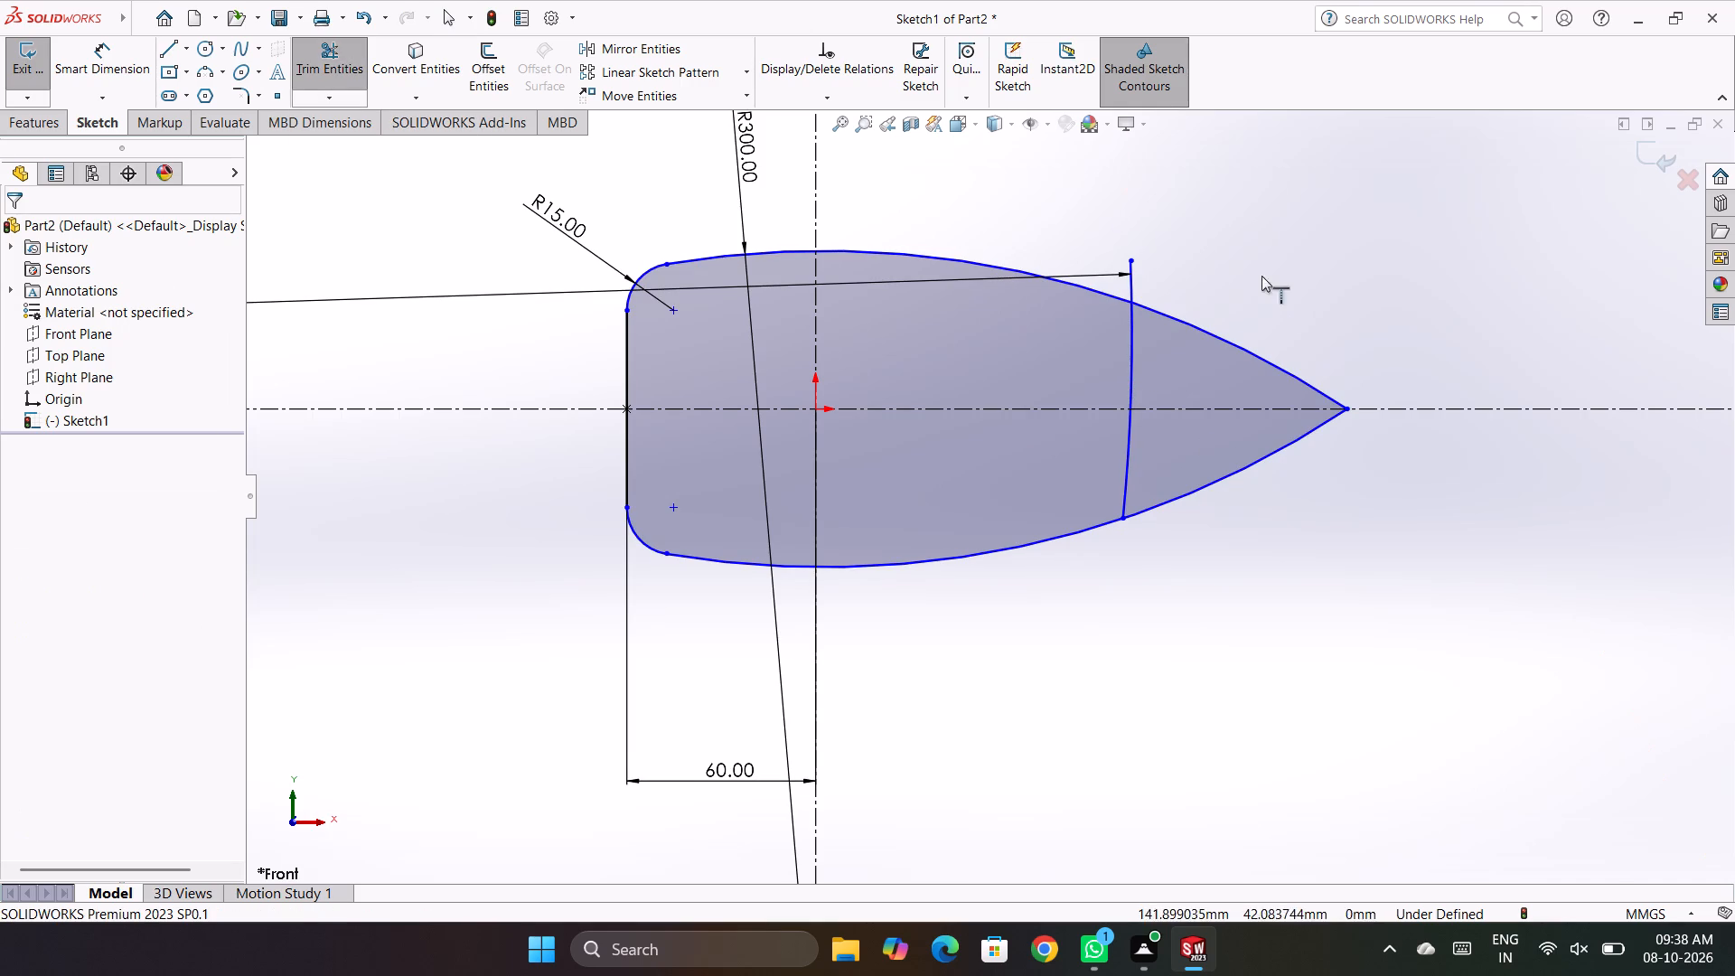
click(1255, 265)
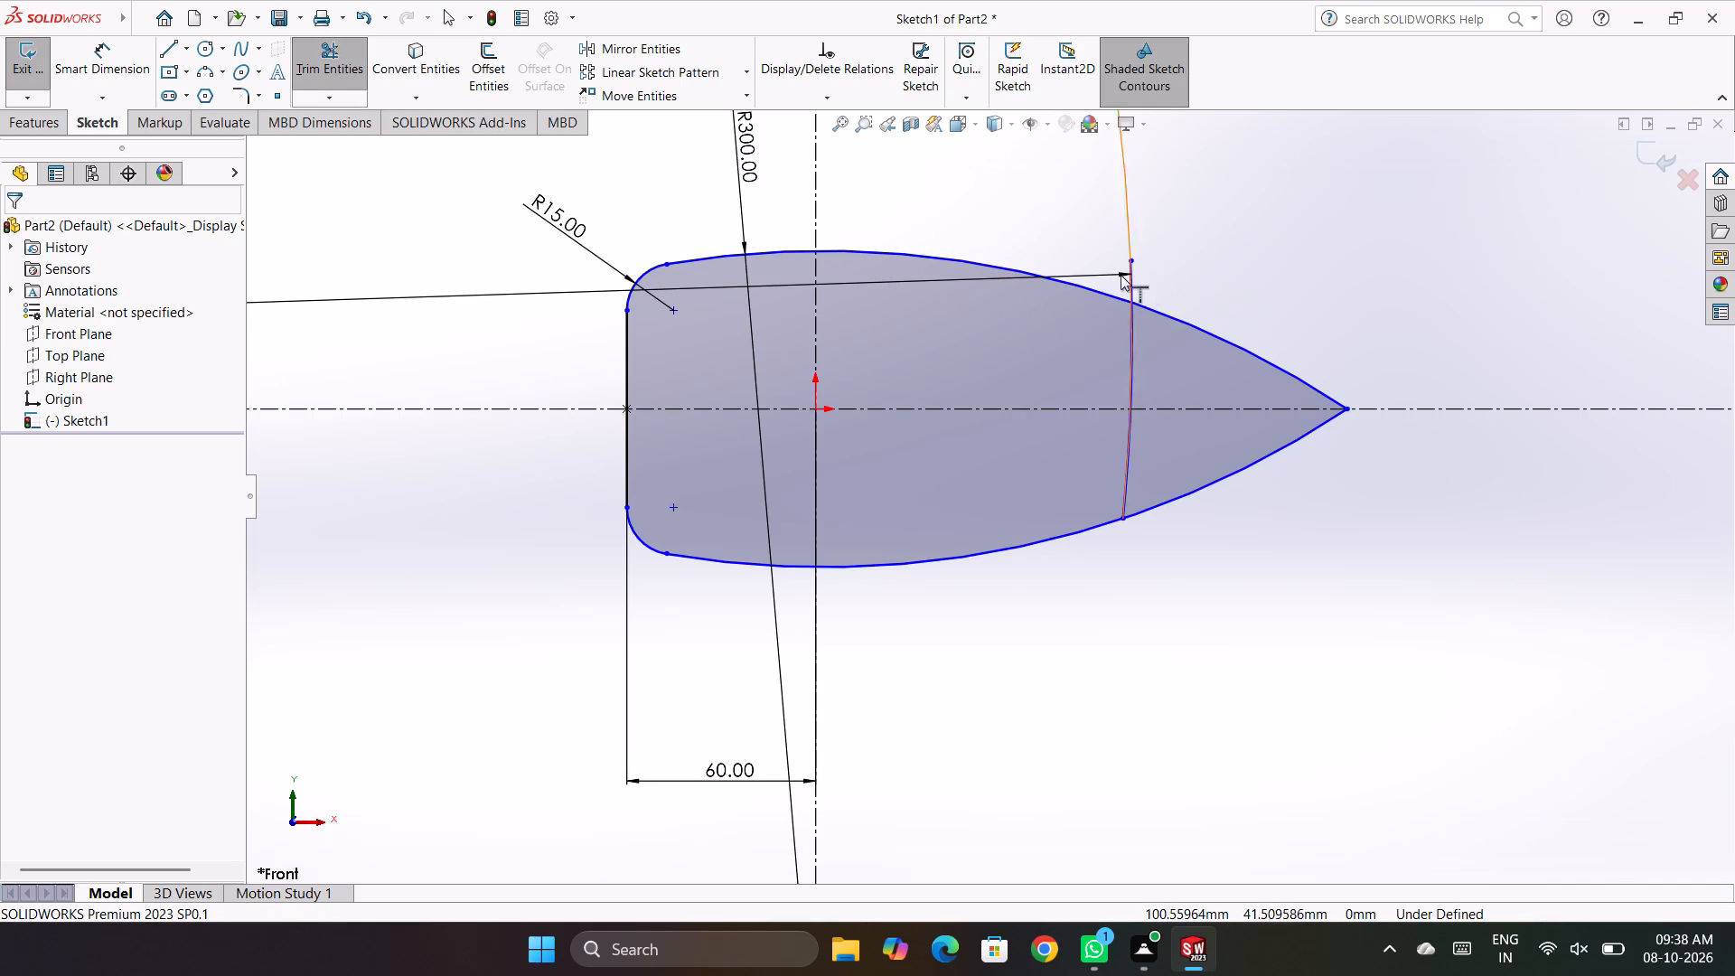
right_drag(1301, 275, 1228, 365)
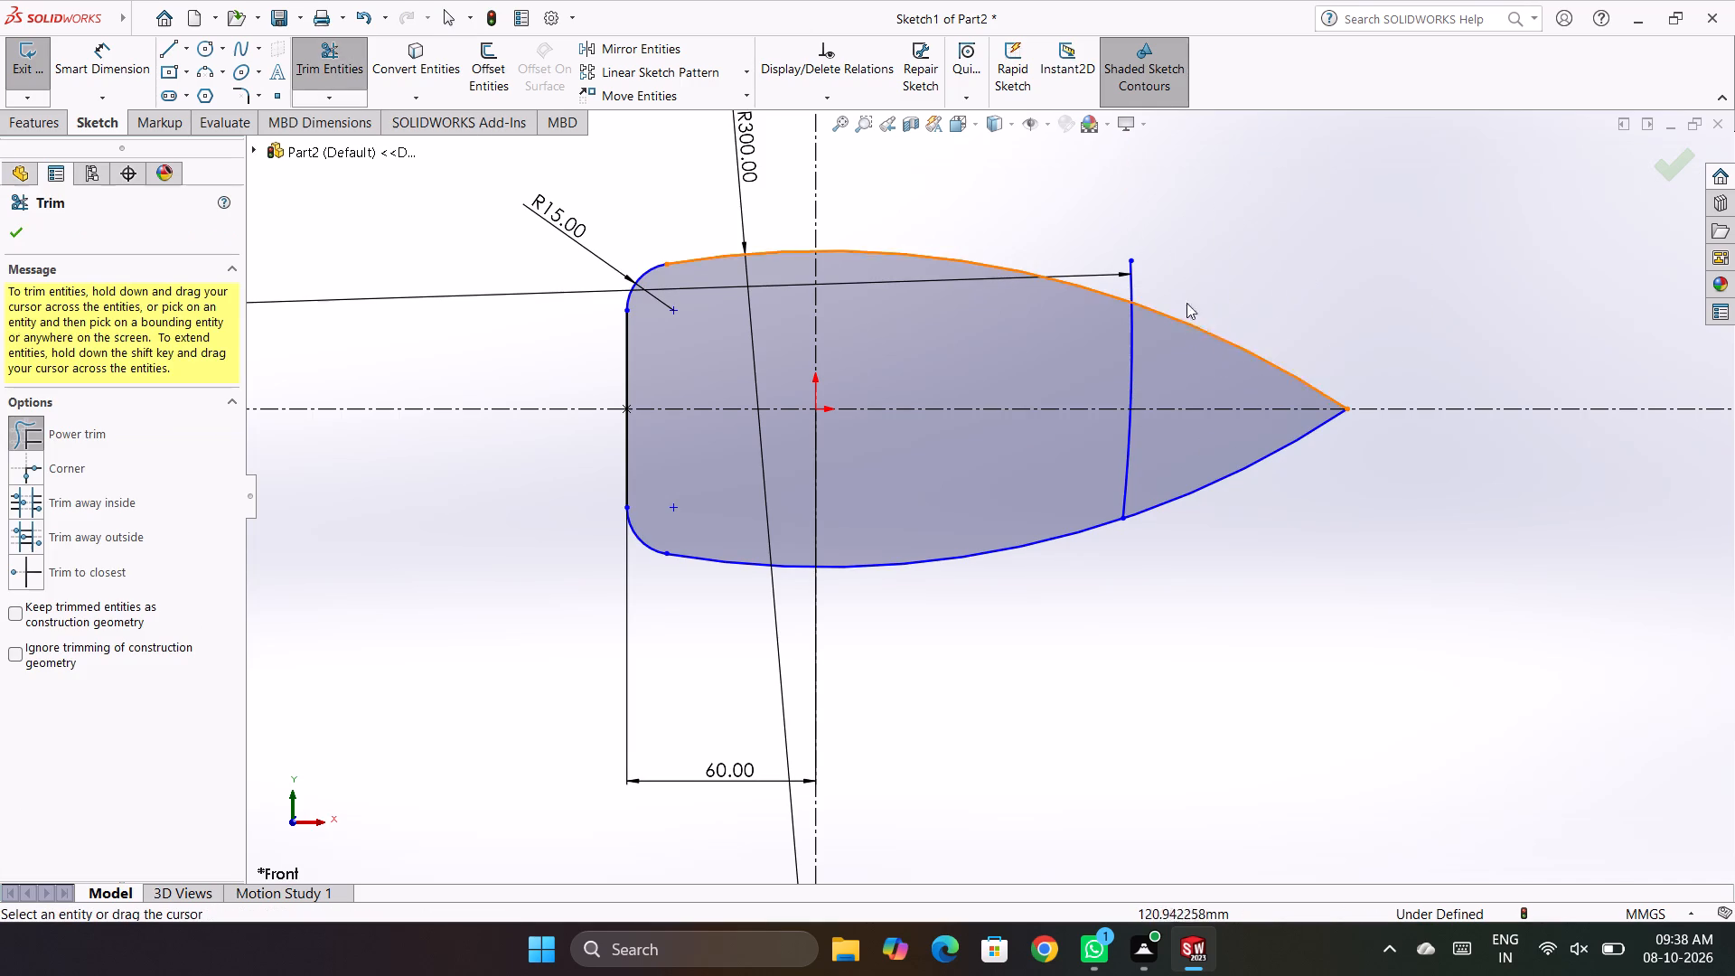
drag(1119, 250, 1151, 293)
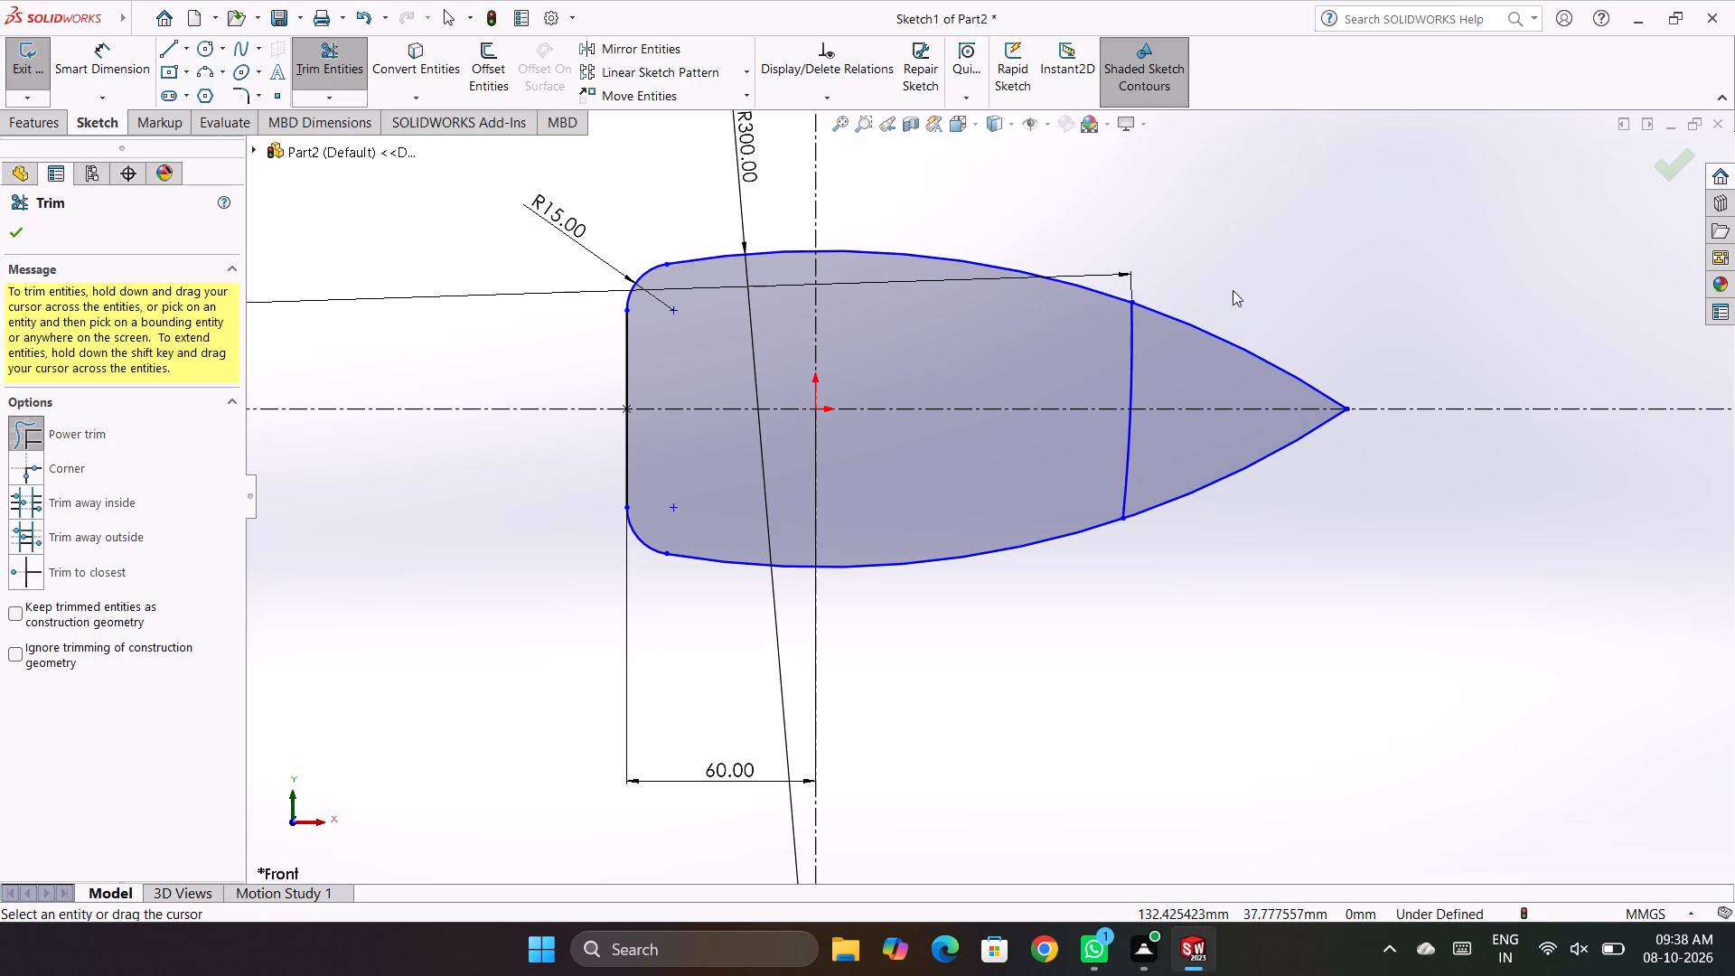
key(Escape)
key(Escape)
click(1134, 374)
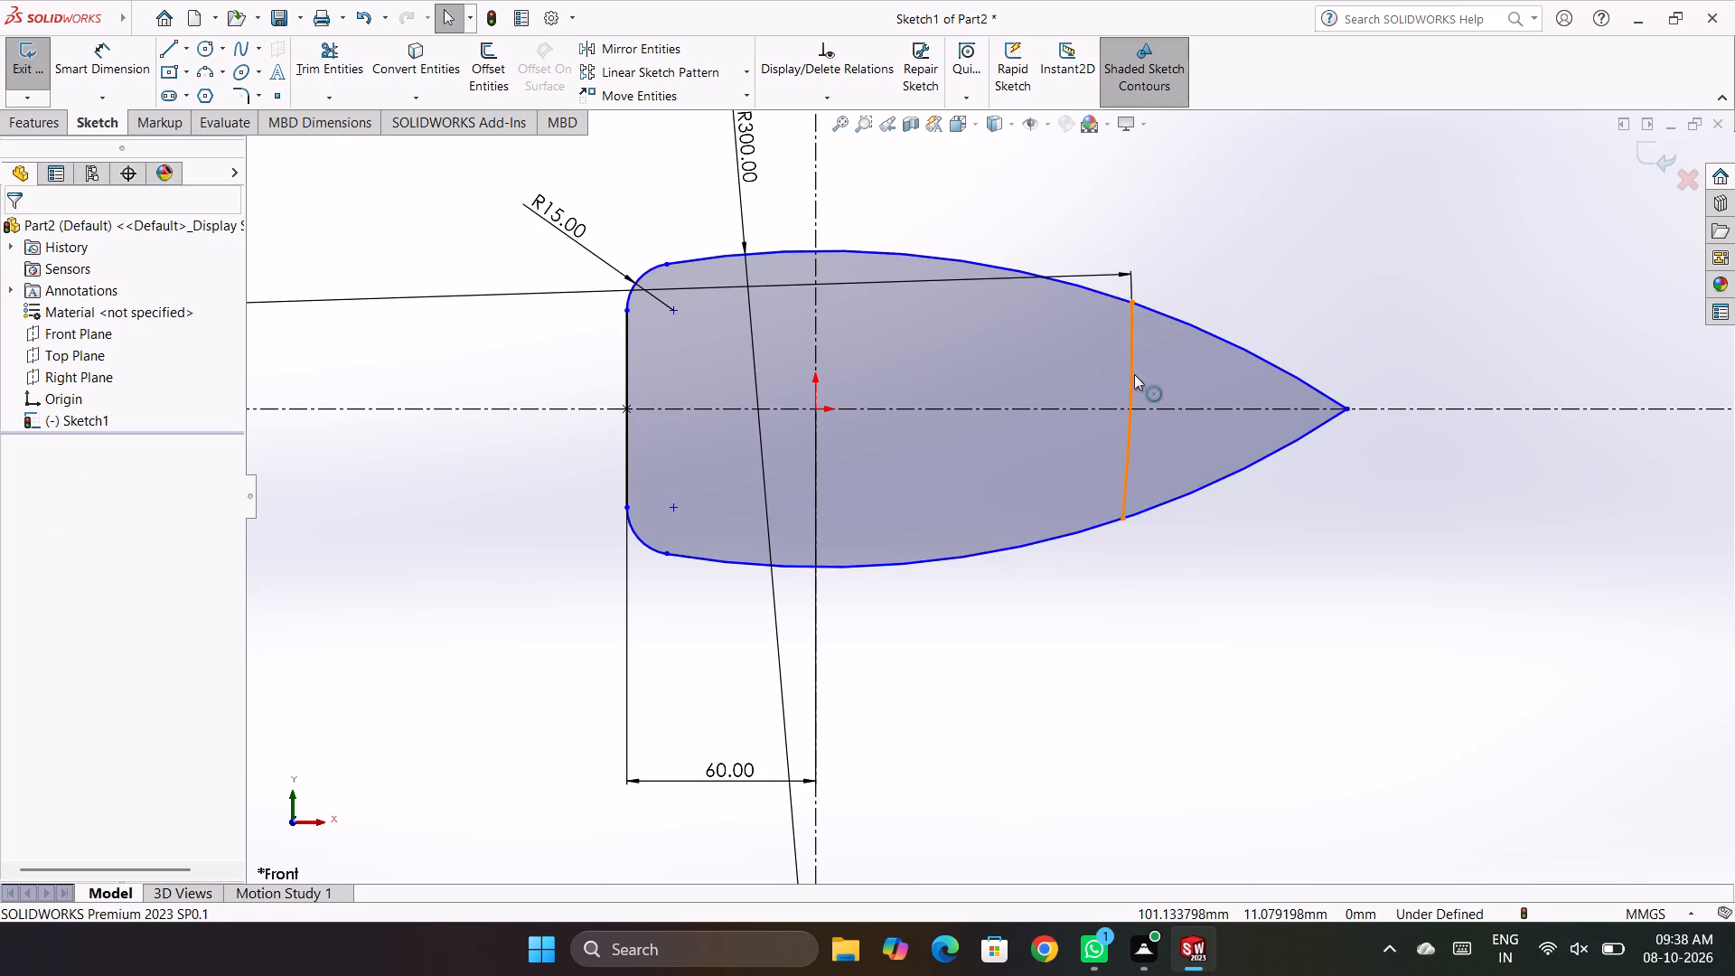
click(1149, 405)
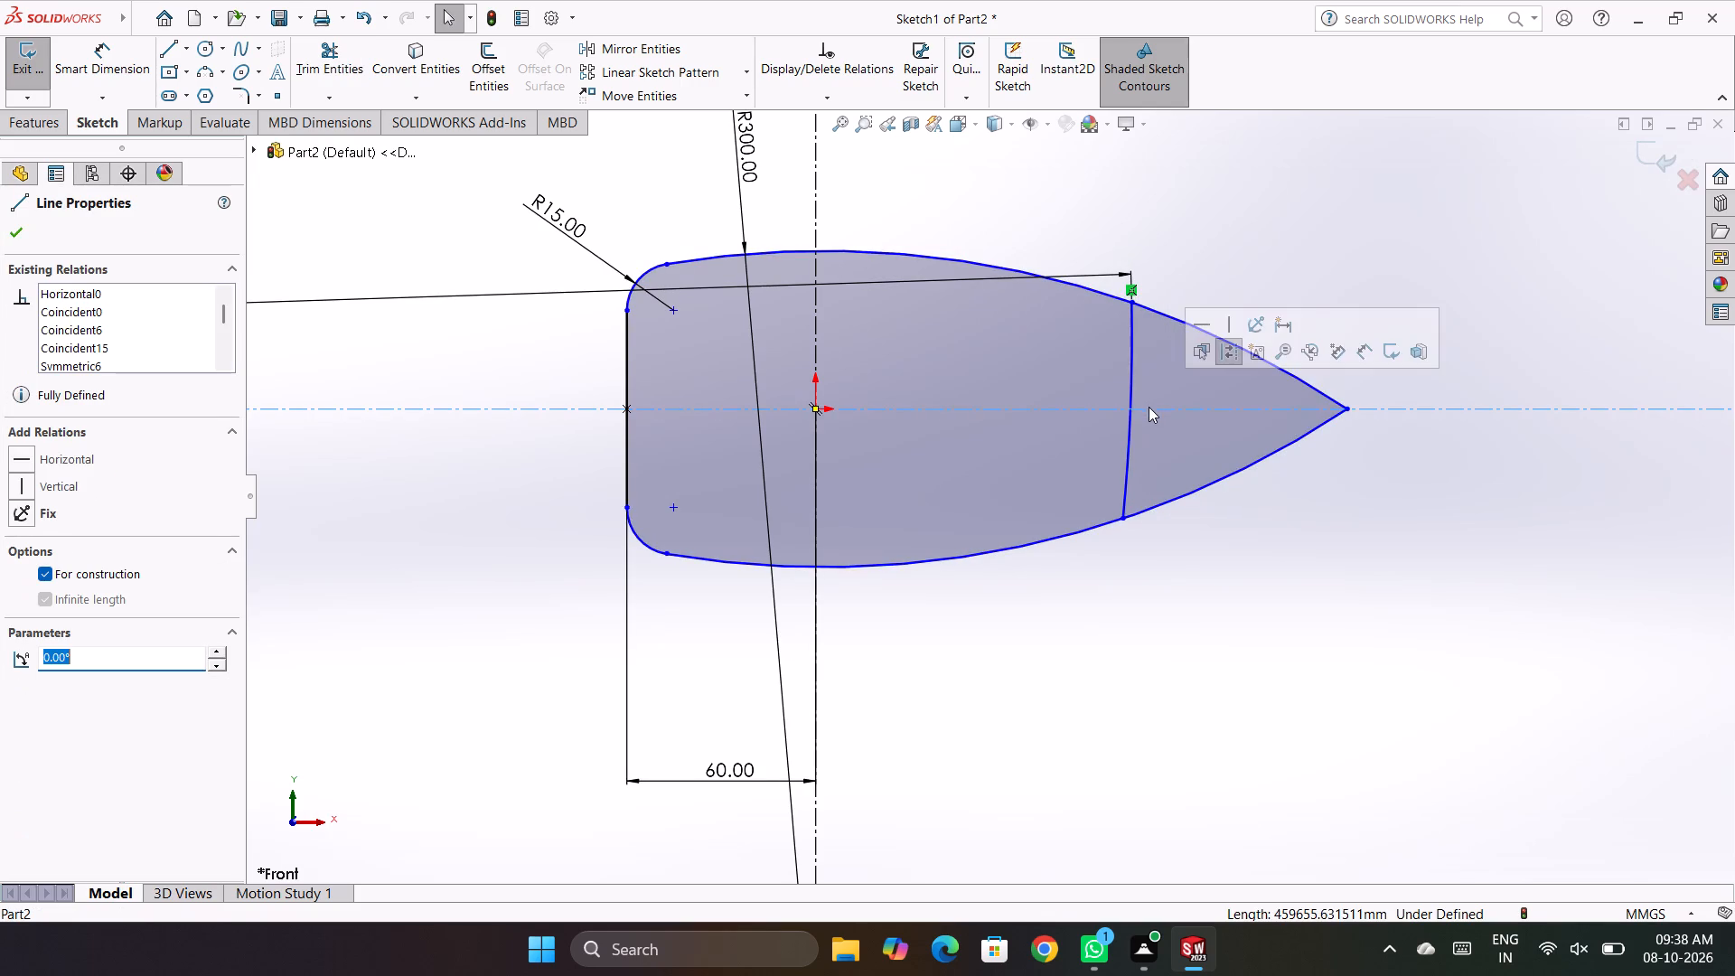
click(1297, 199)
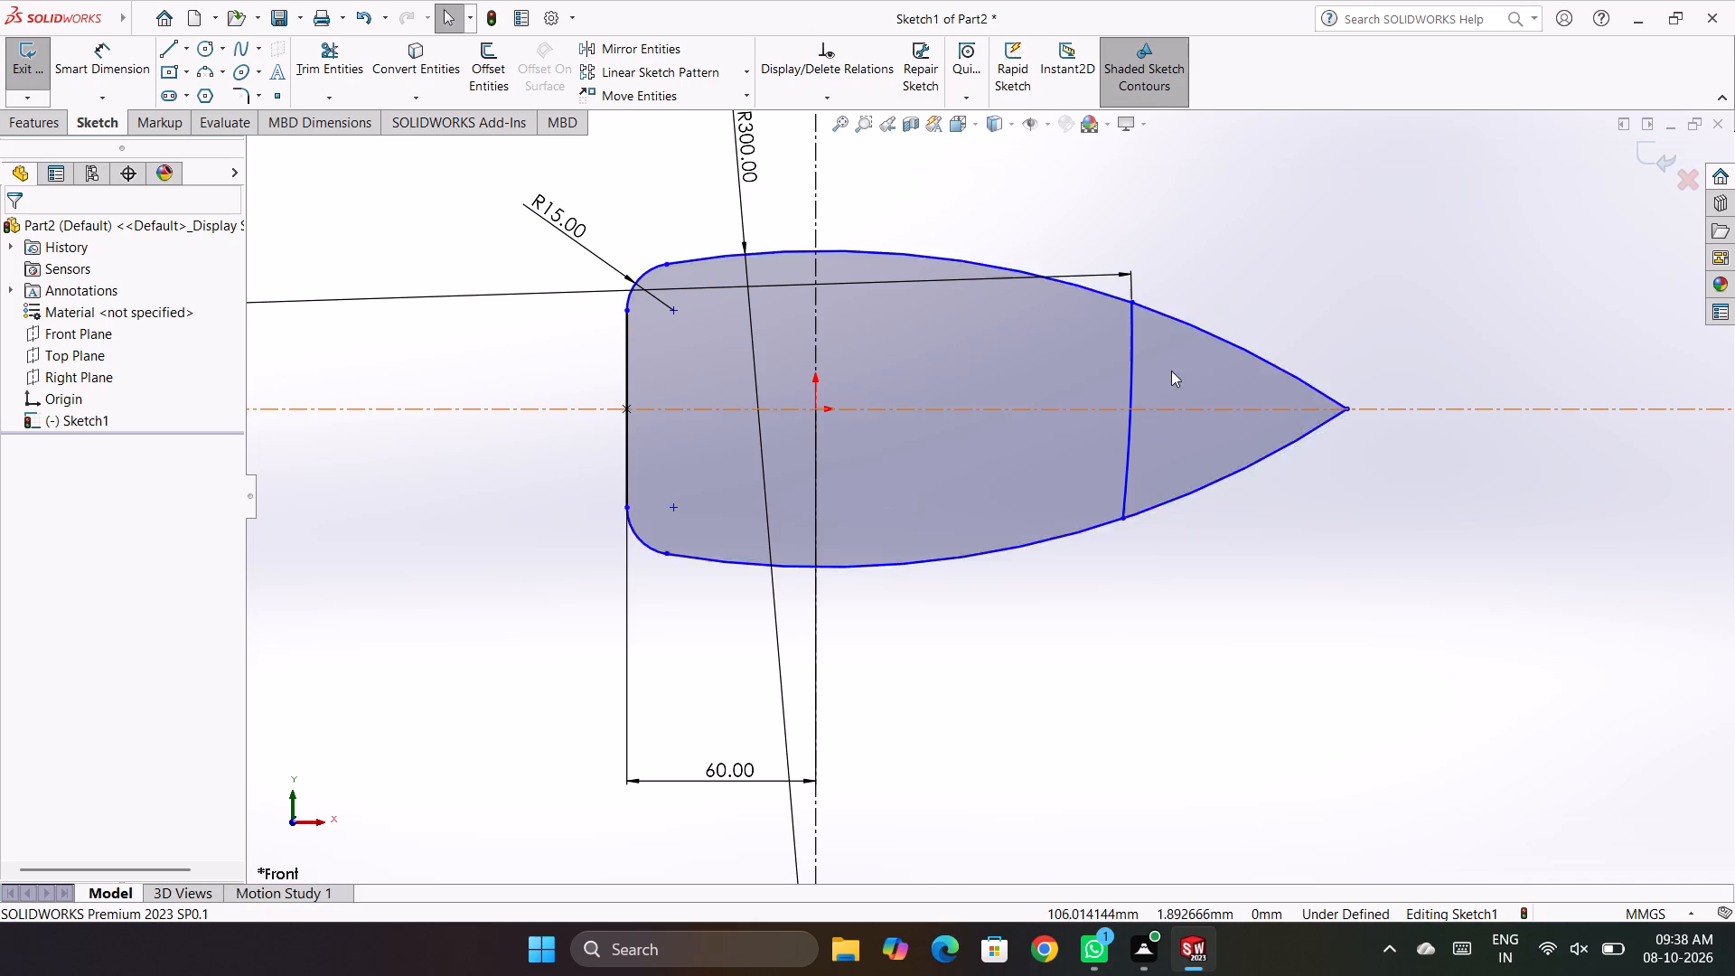
Reposition the 600 mm radius dimension so its arrow meets the arc near the horizontal centerline.
drag(1010, 277, 1012, 410)
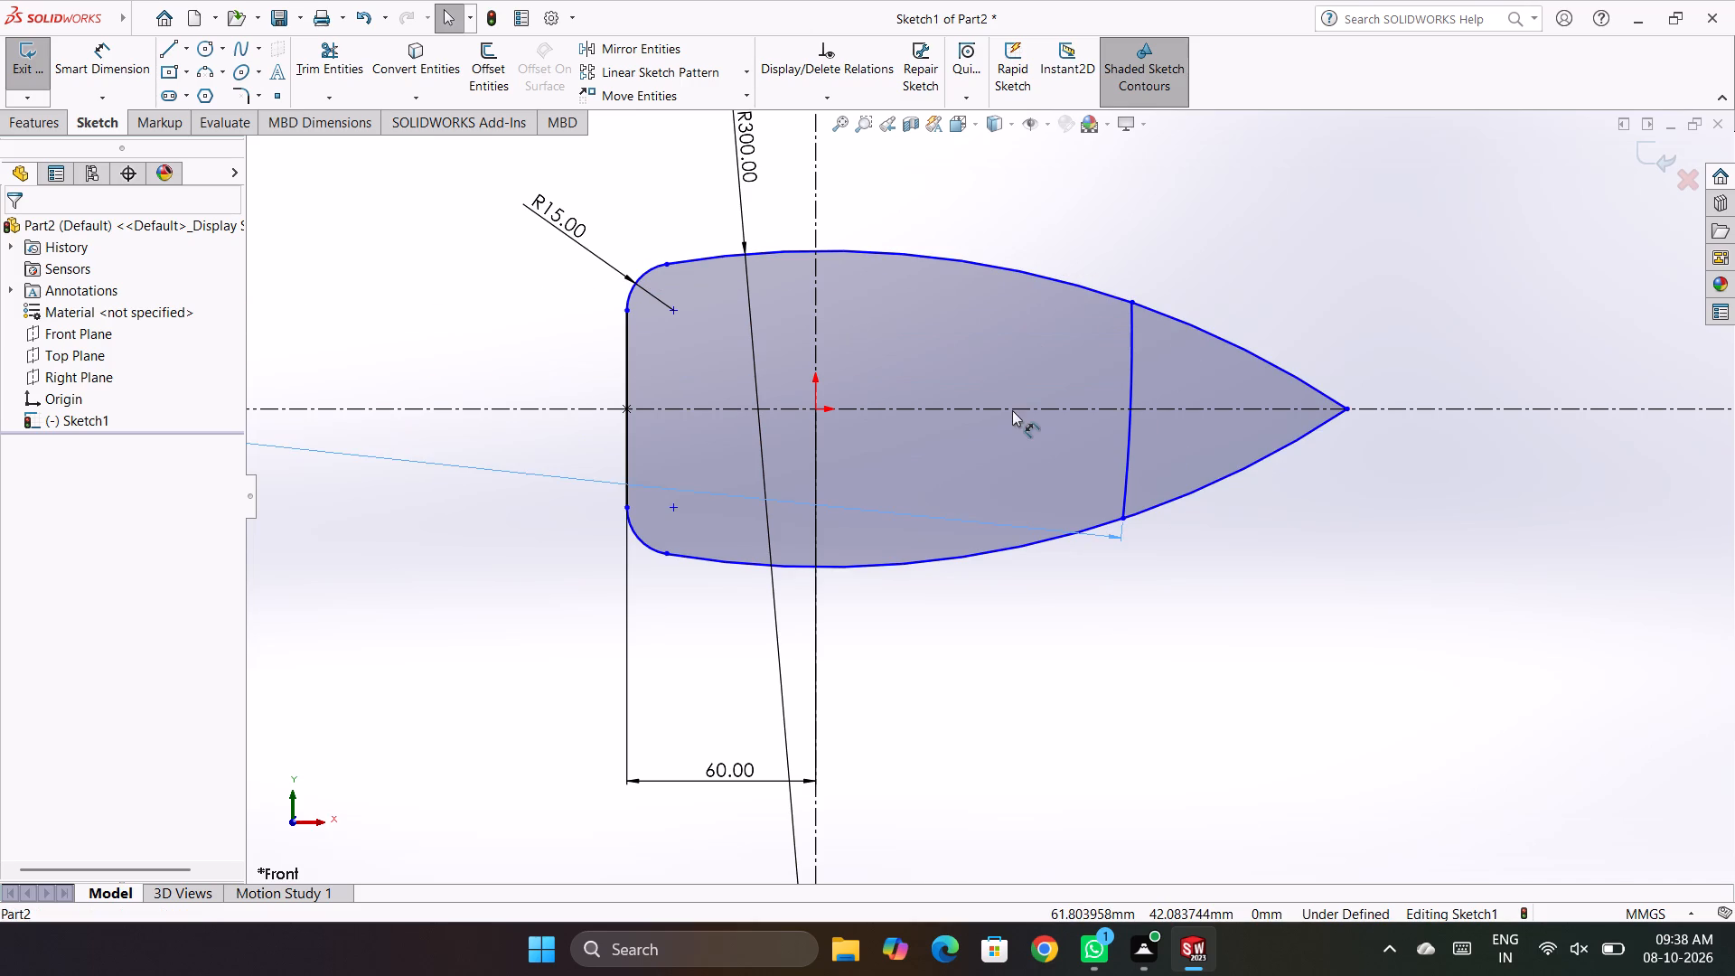
drag(1012, 410, 1010, 343)
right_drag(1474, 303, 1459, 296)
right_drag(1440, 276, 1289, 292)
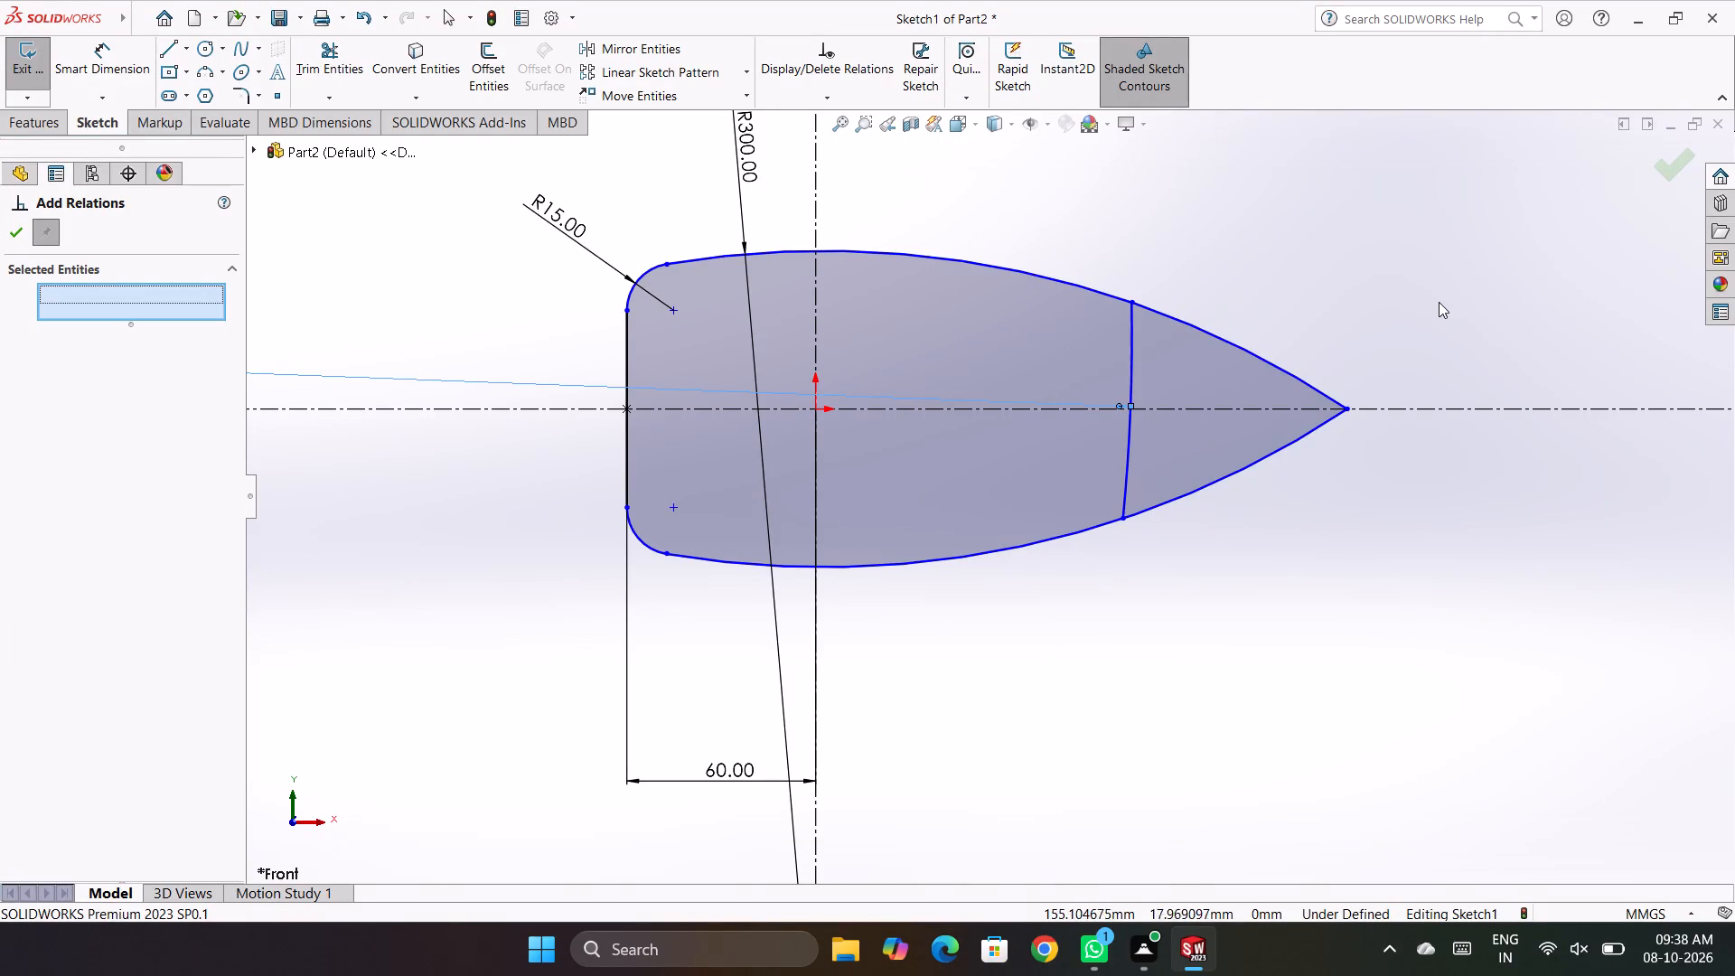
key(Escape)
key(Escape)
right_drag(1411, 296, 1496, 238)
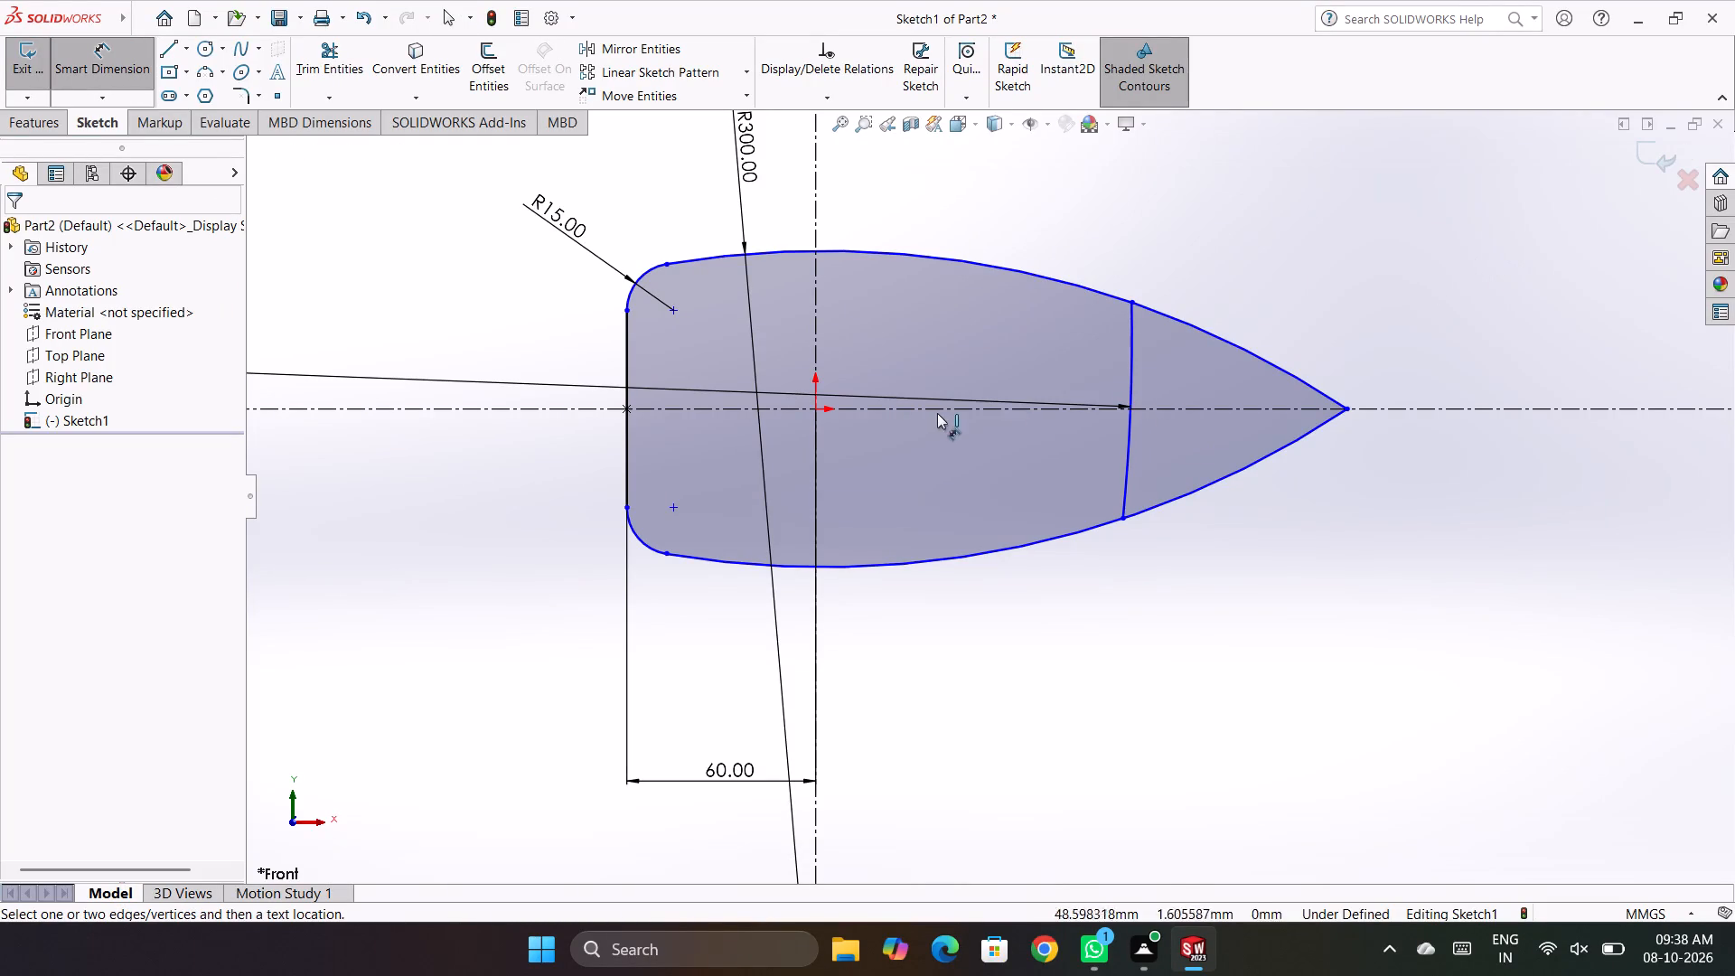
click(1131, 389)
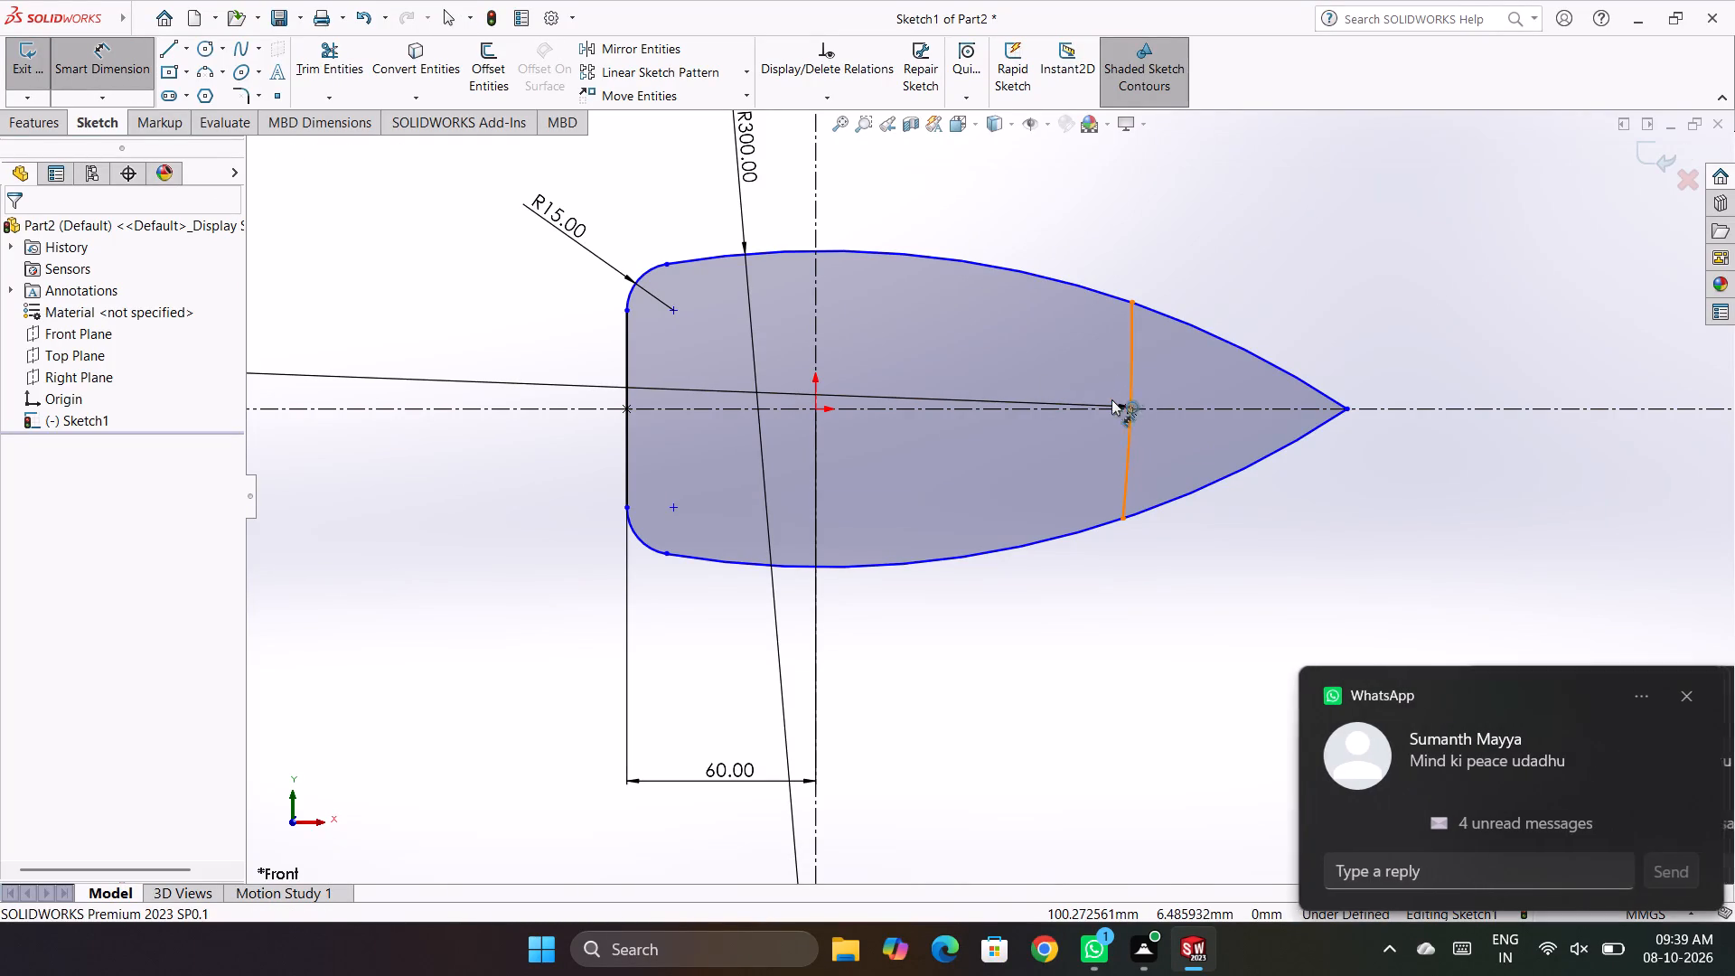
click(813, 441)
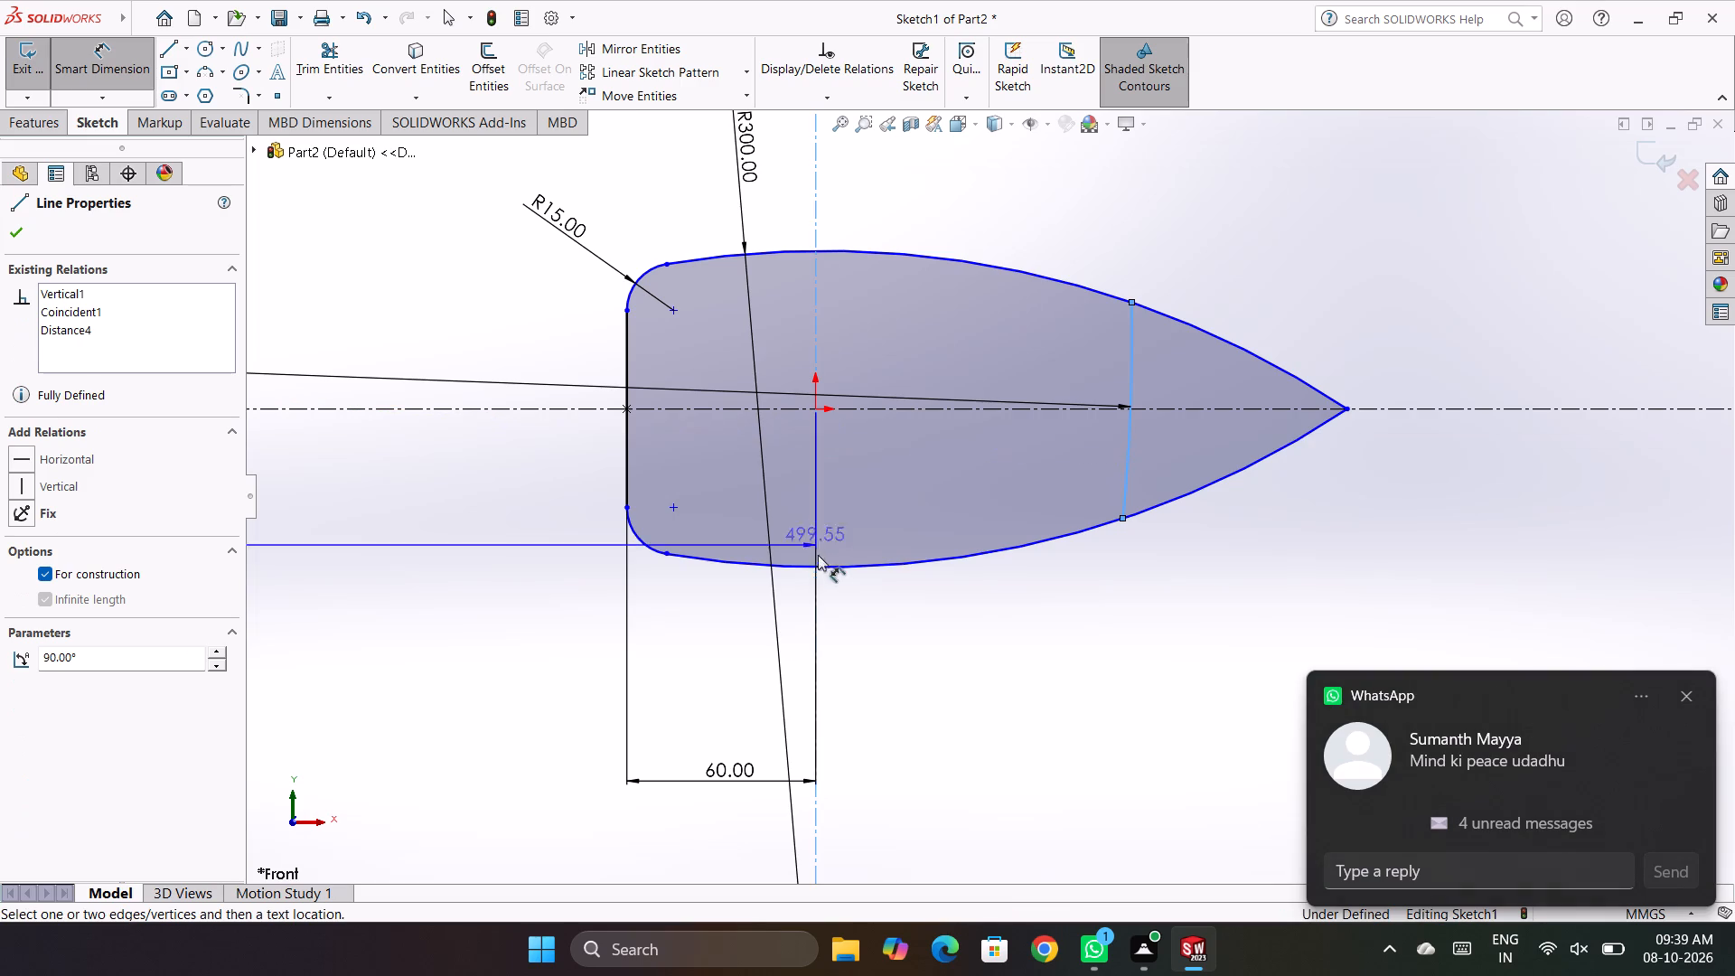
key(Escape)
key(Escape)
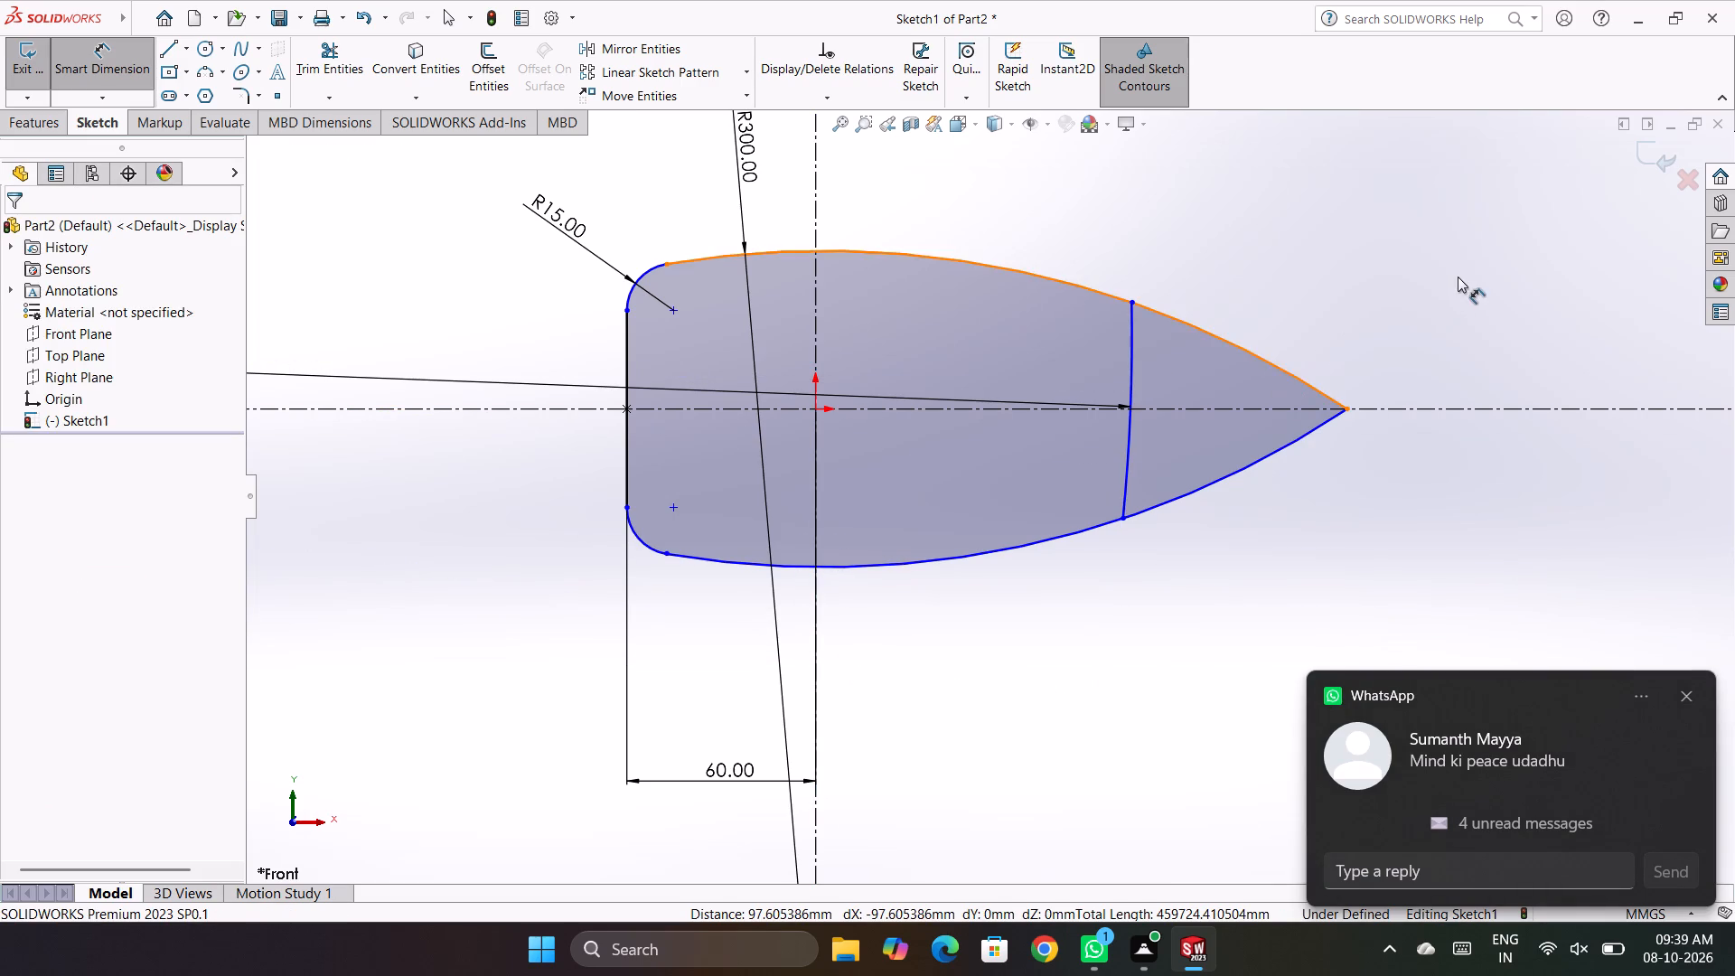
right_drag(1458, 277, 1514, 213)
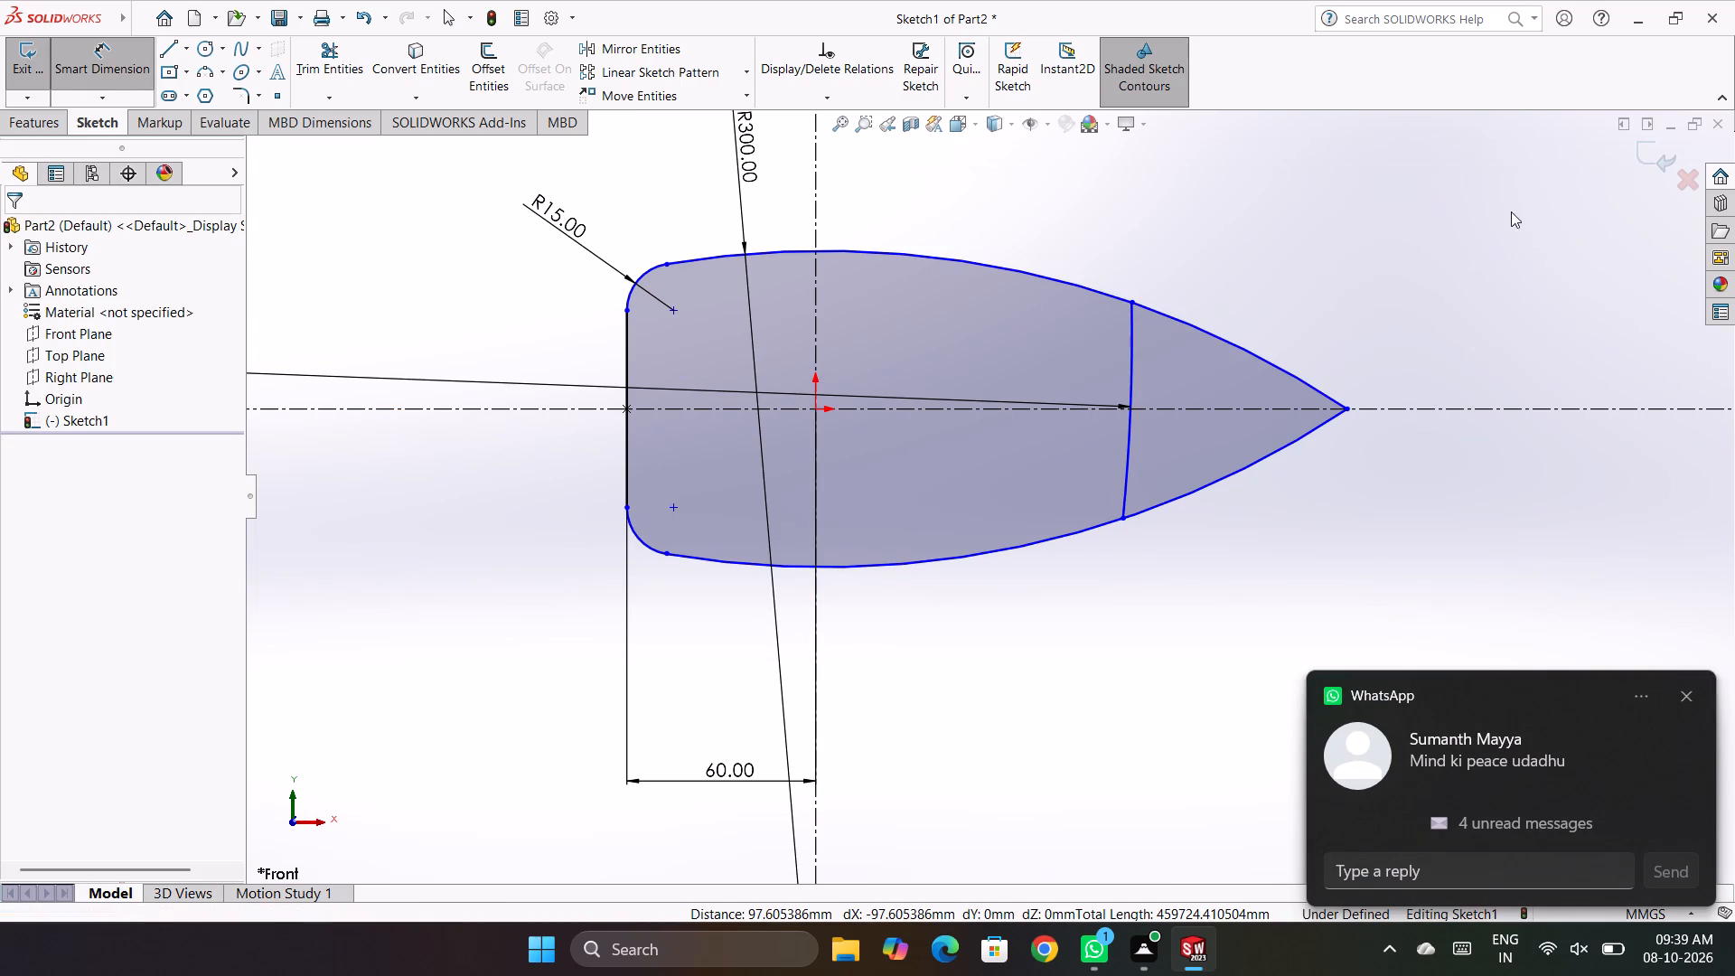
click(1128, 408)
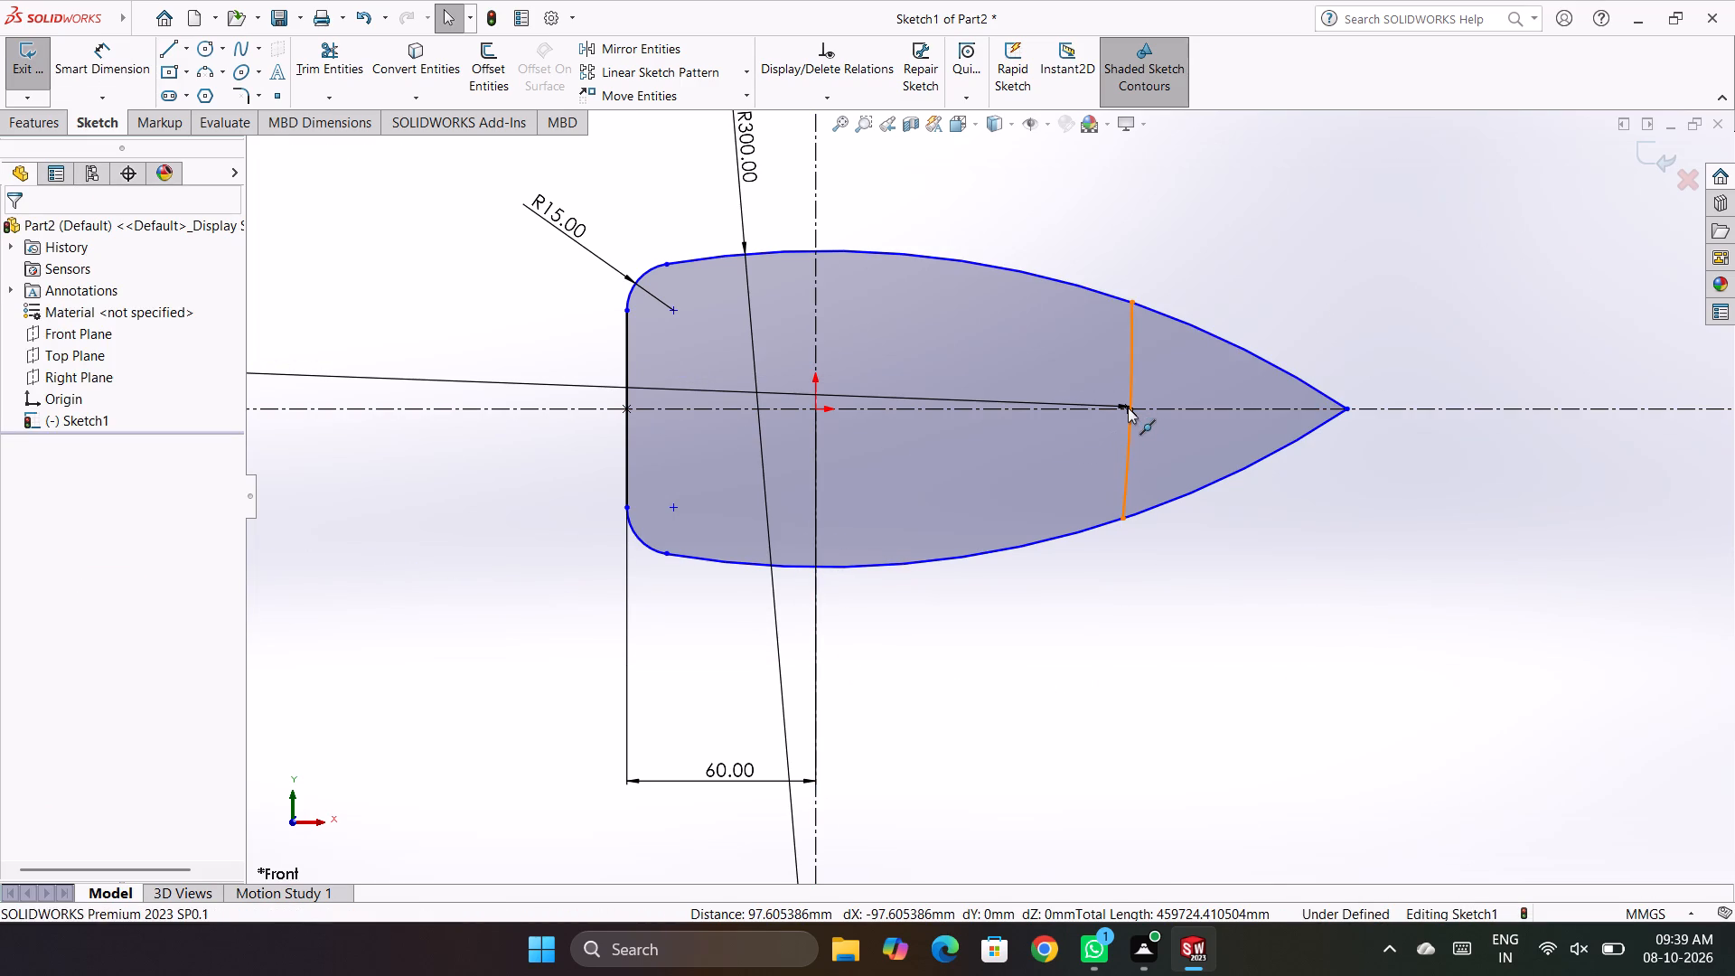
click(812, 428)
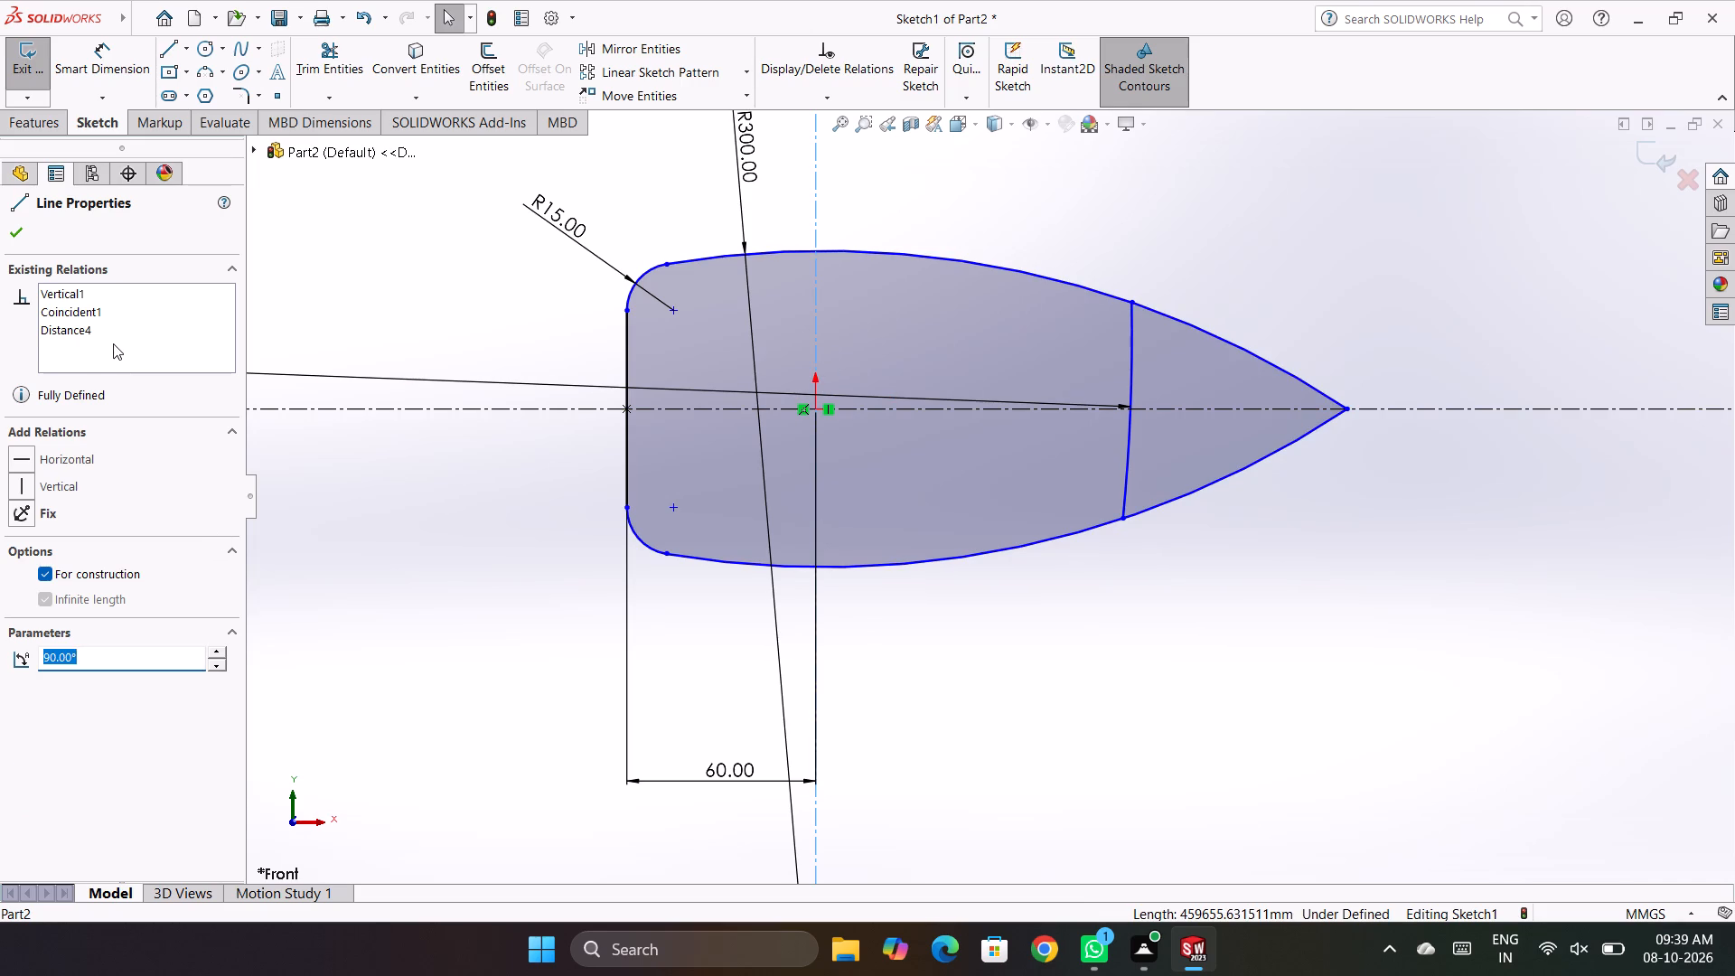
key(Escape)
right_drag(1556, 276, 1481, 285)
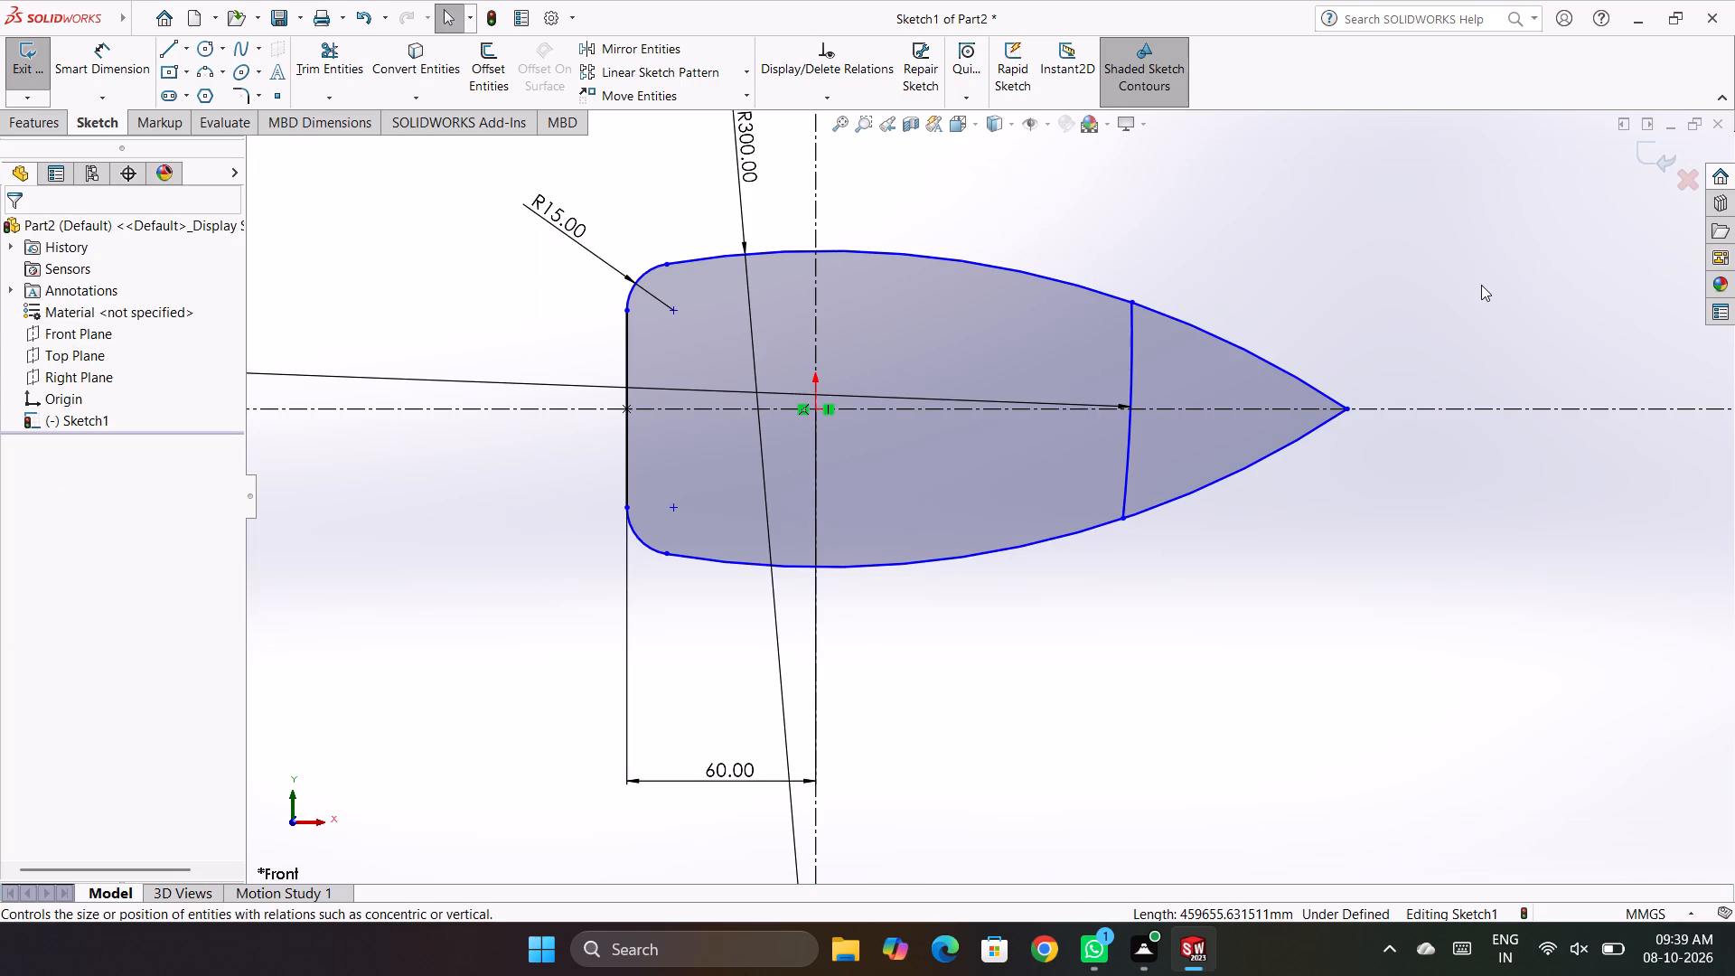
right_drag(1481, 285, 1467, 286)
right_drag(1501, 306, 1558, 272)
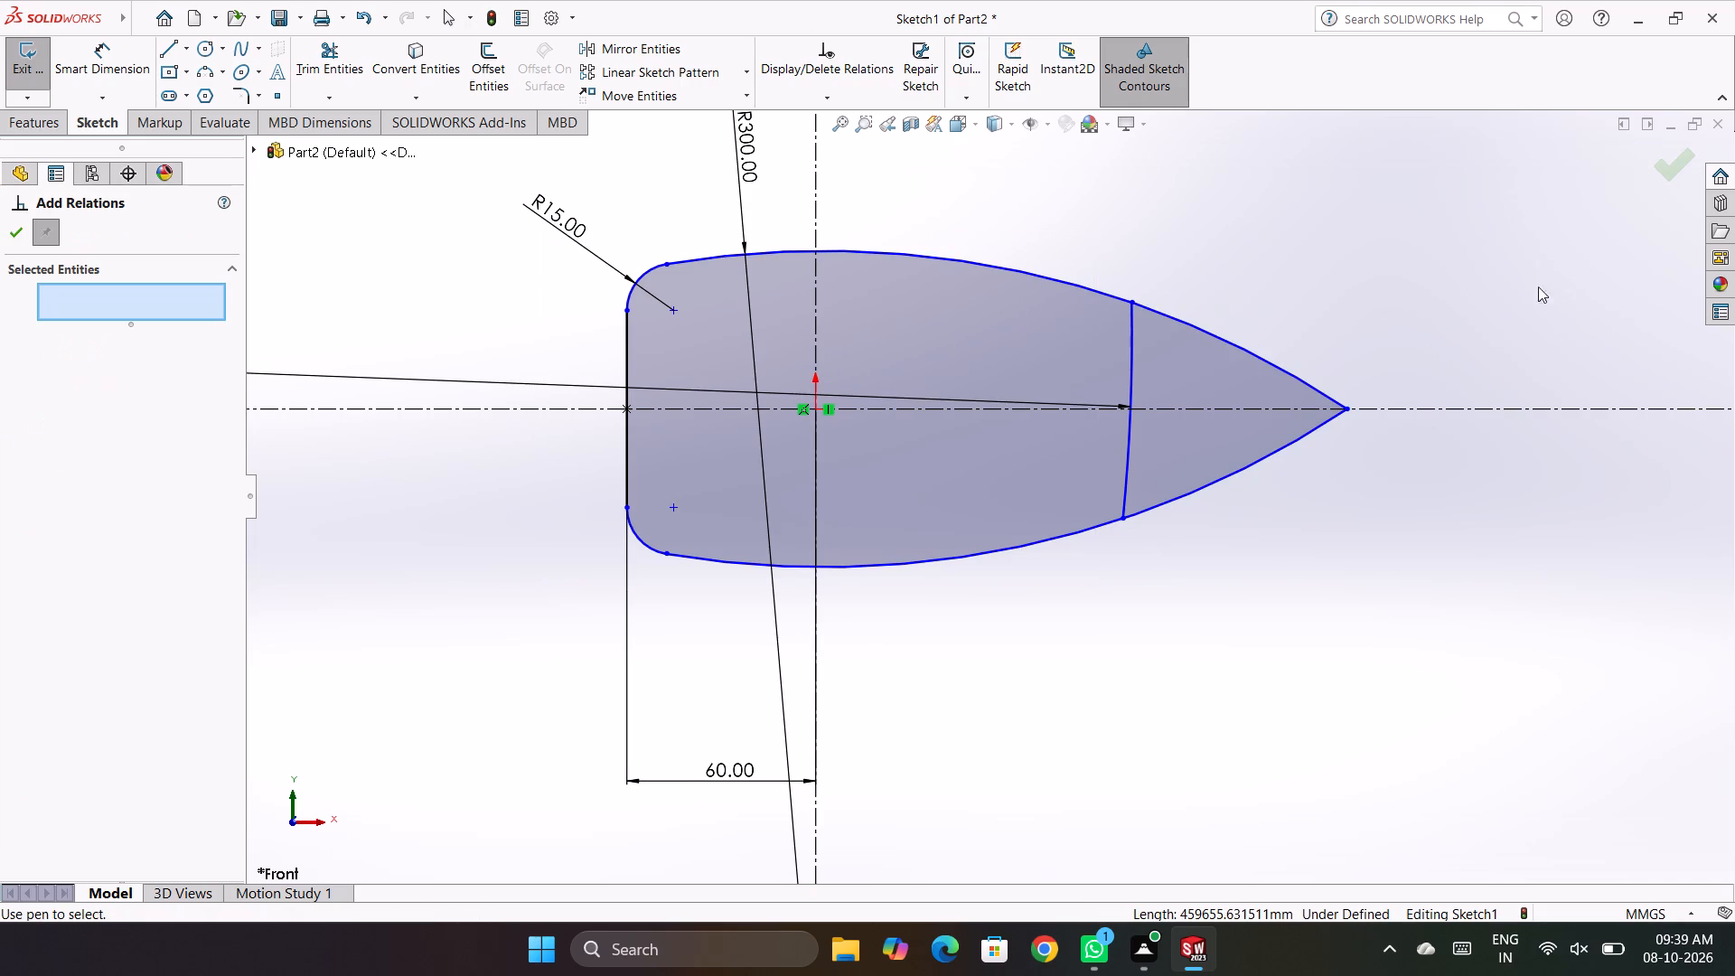
Dimension the midpoint of the 600 mm arc 85 mm from the vertical centerline.
right_drag(1495, 324, 1556, 243)
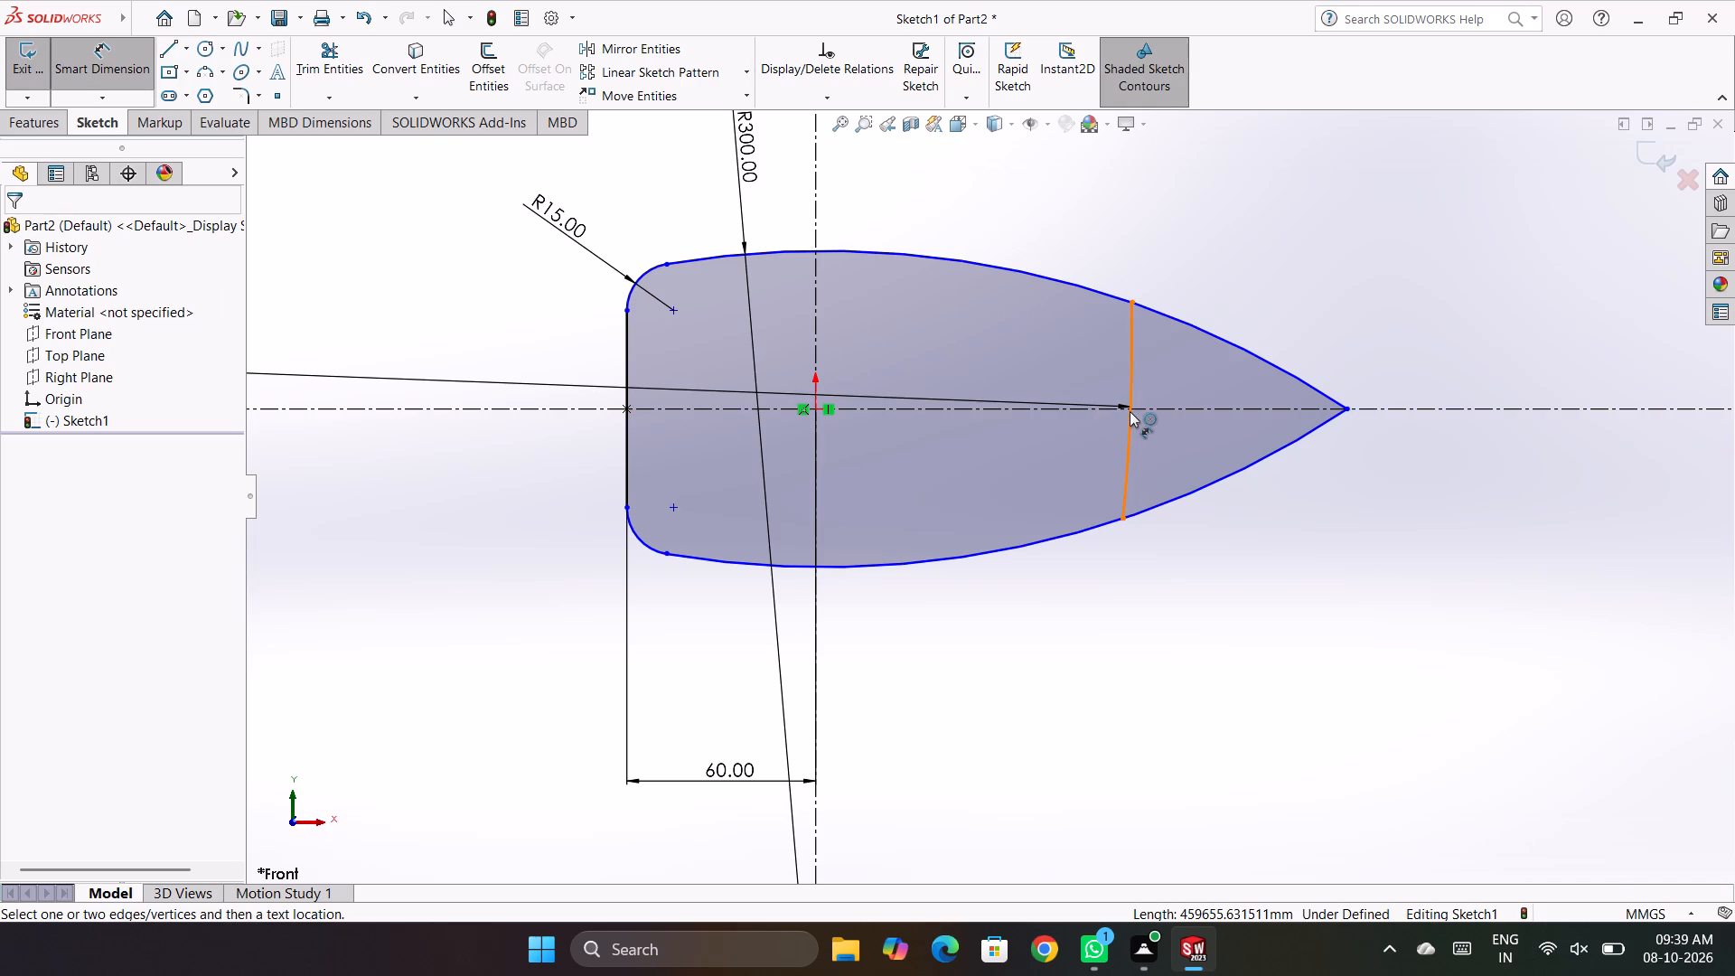
click(1129, 407)
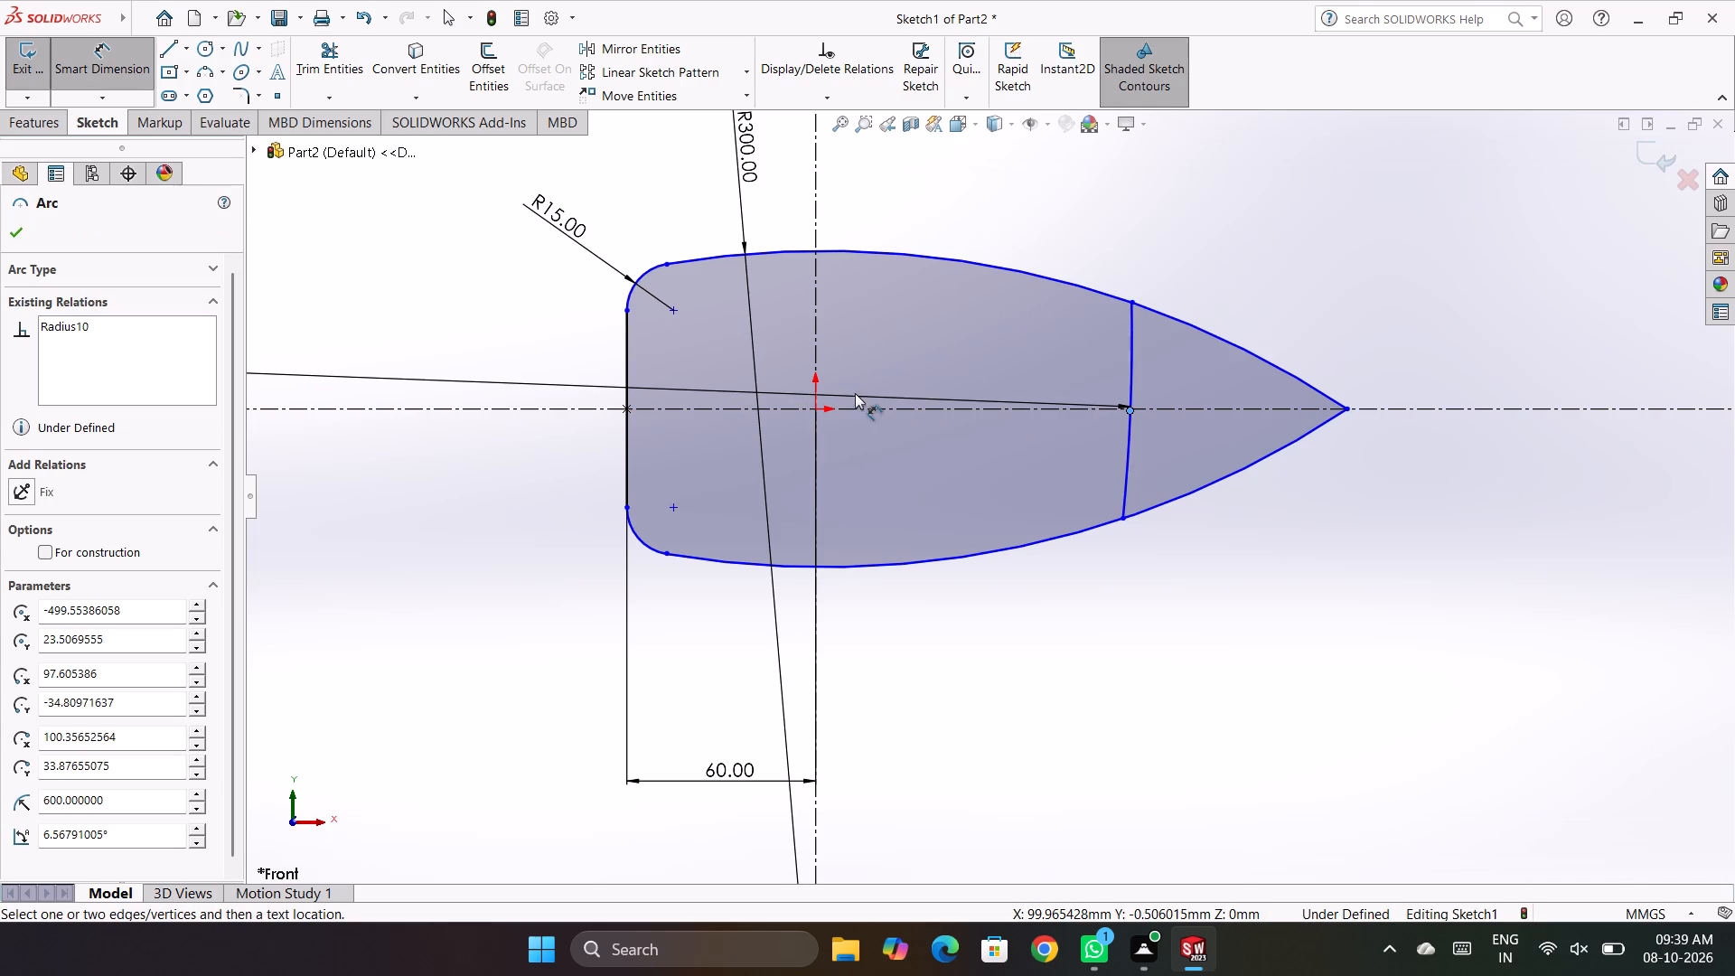
click(813, 340)
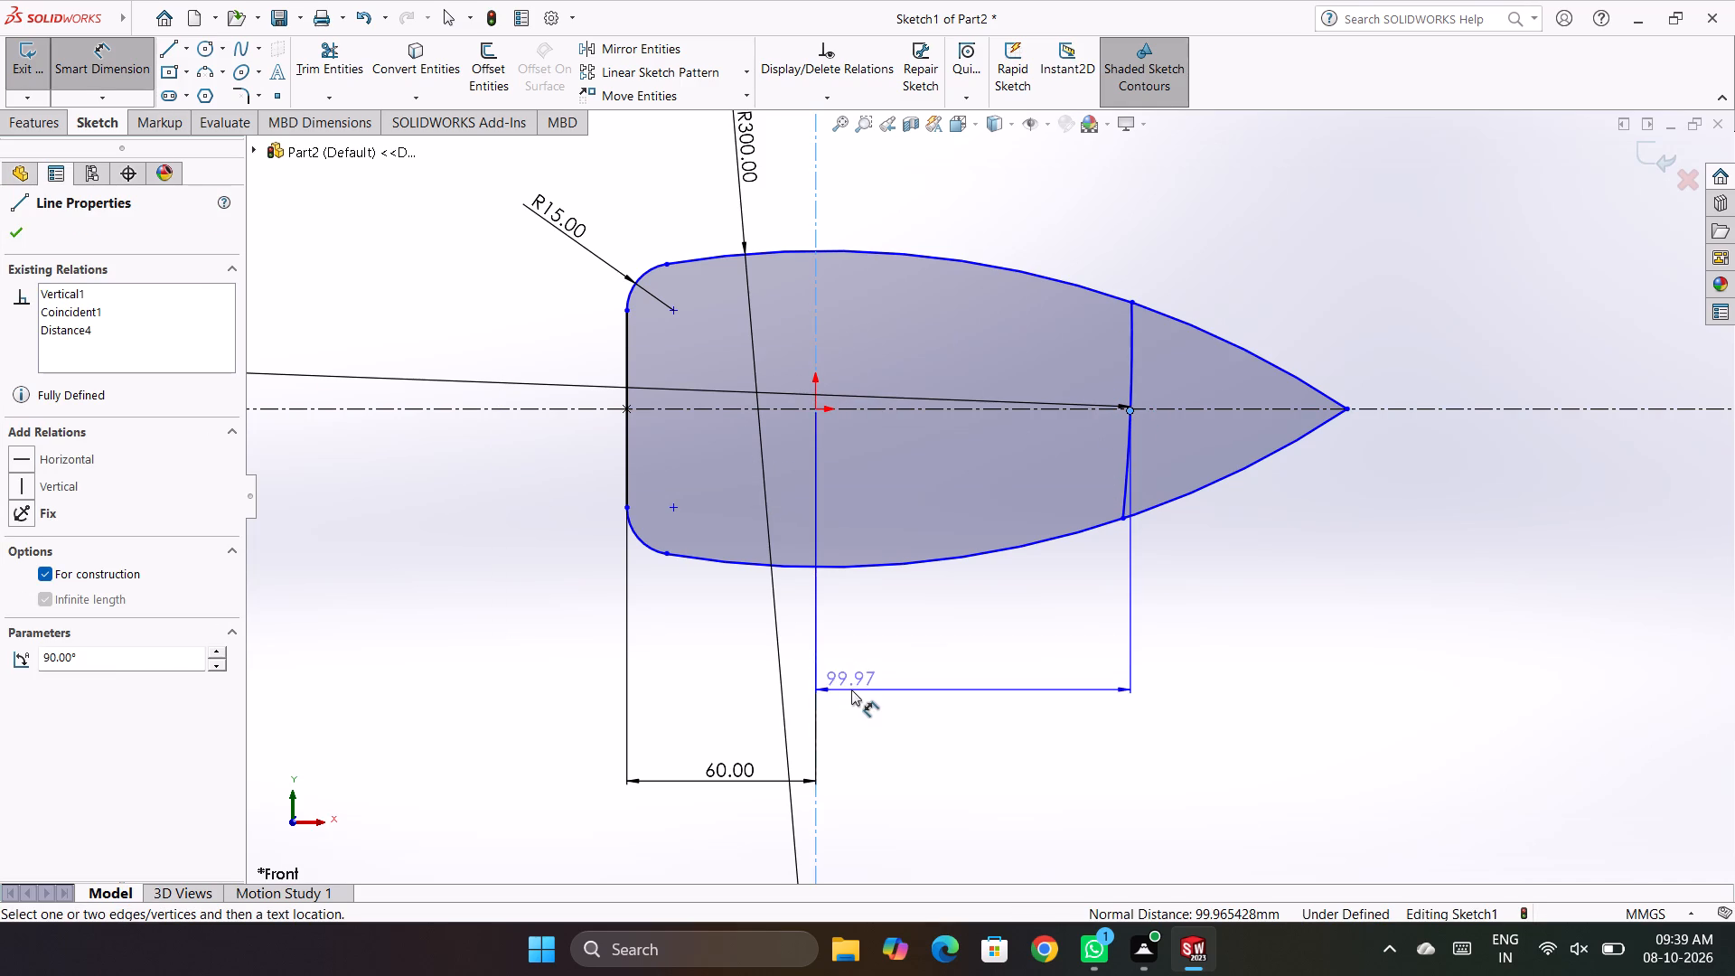
click(908, 783)
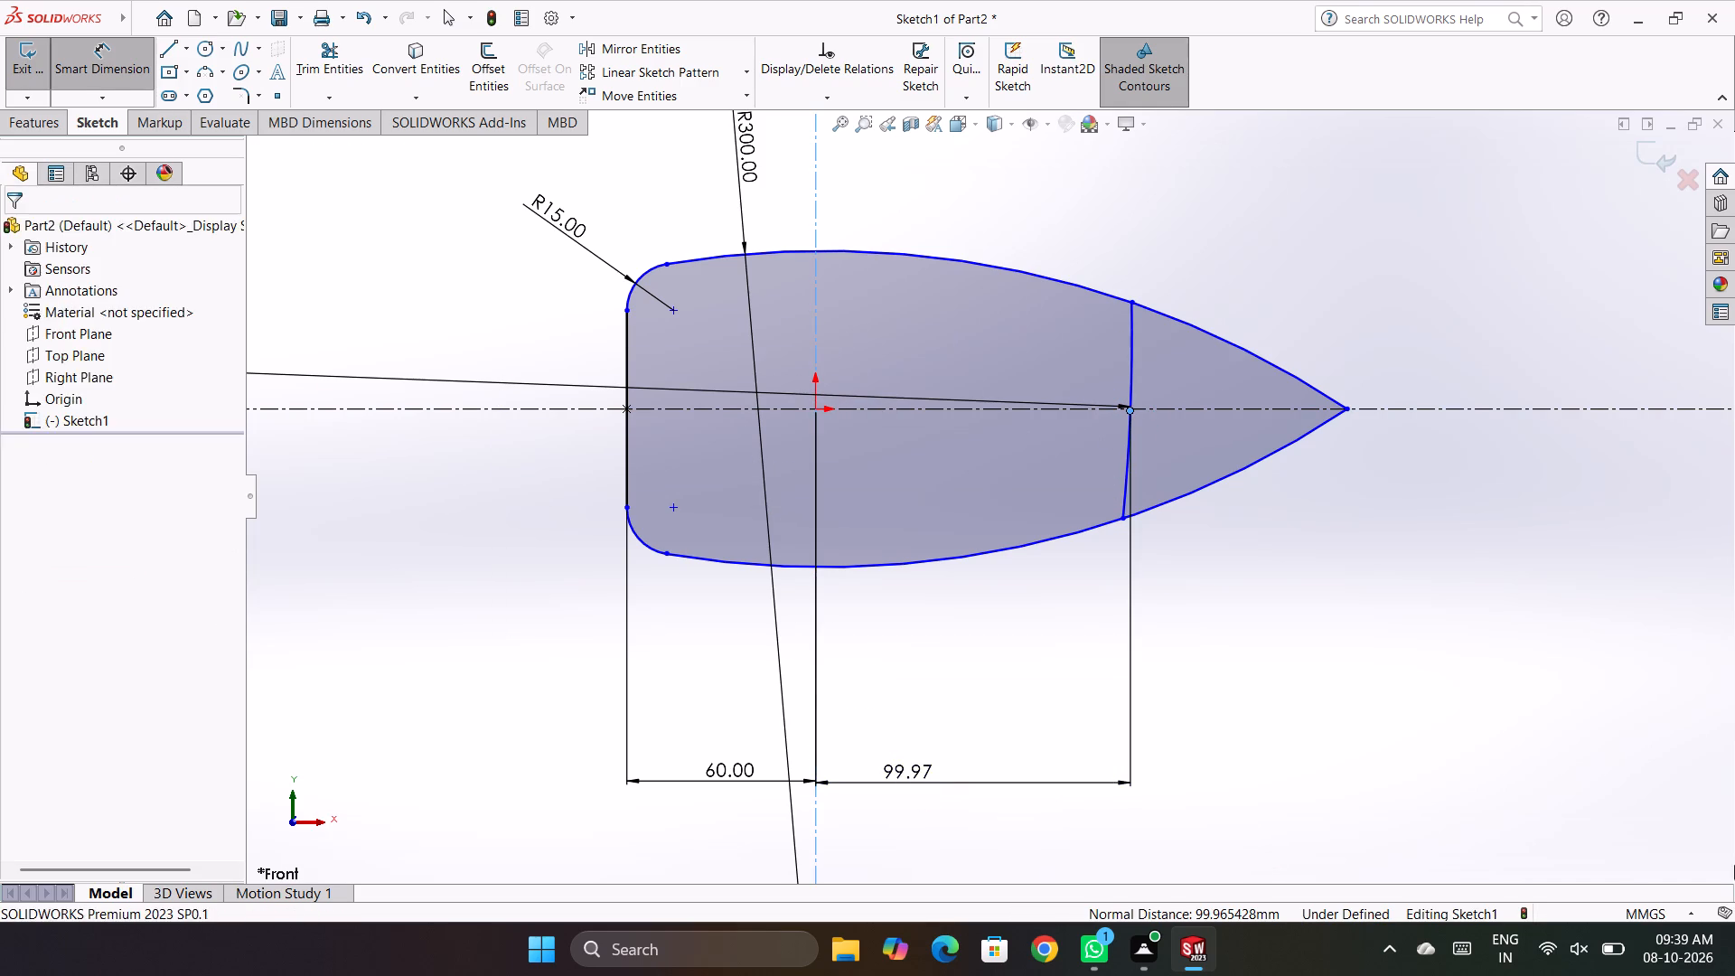
text(85)
key(Return)
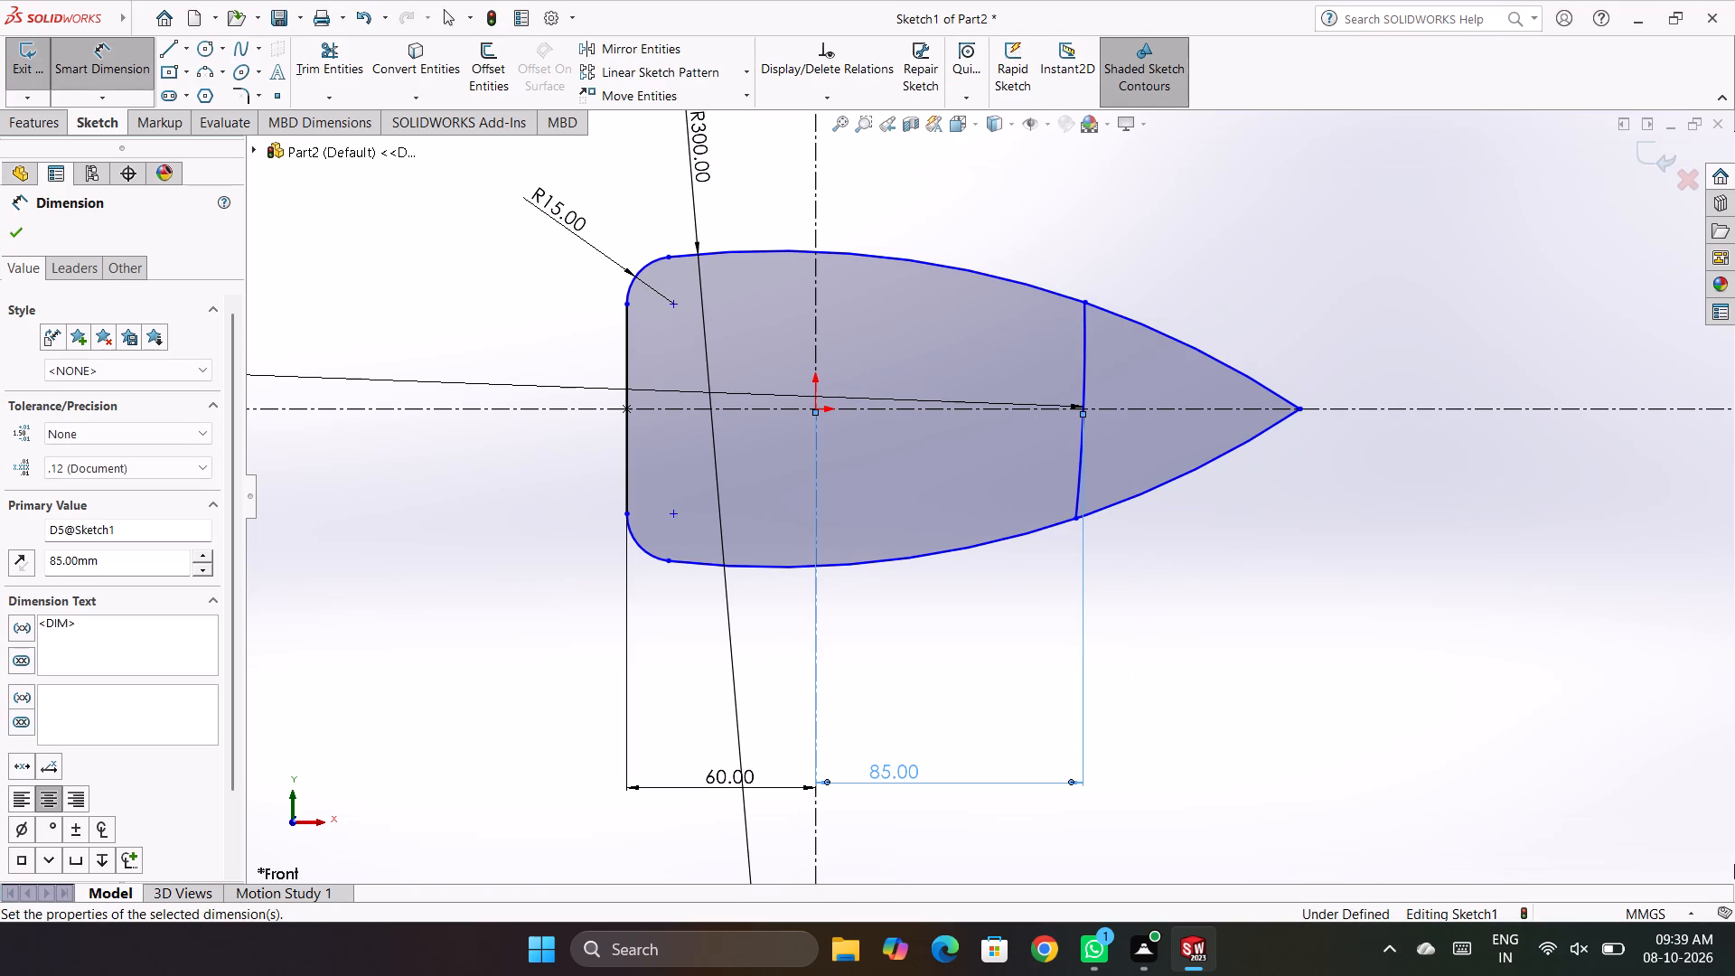
click(1528, 671)
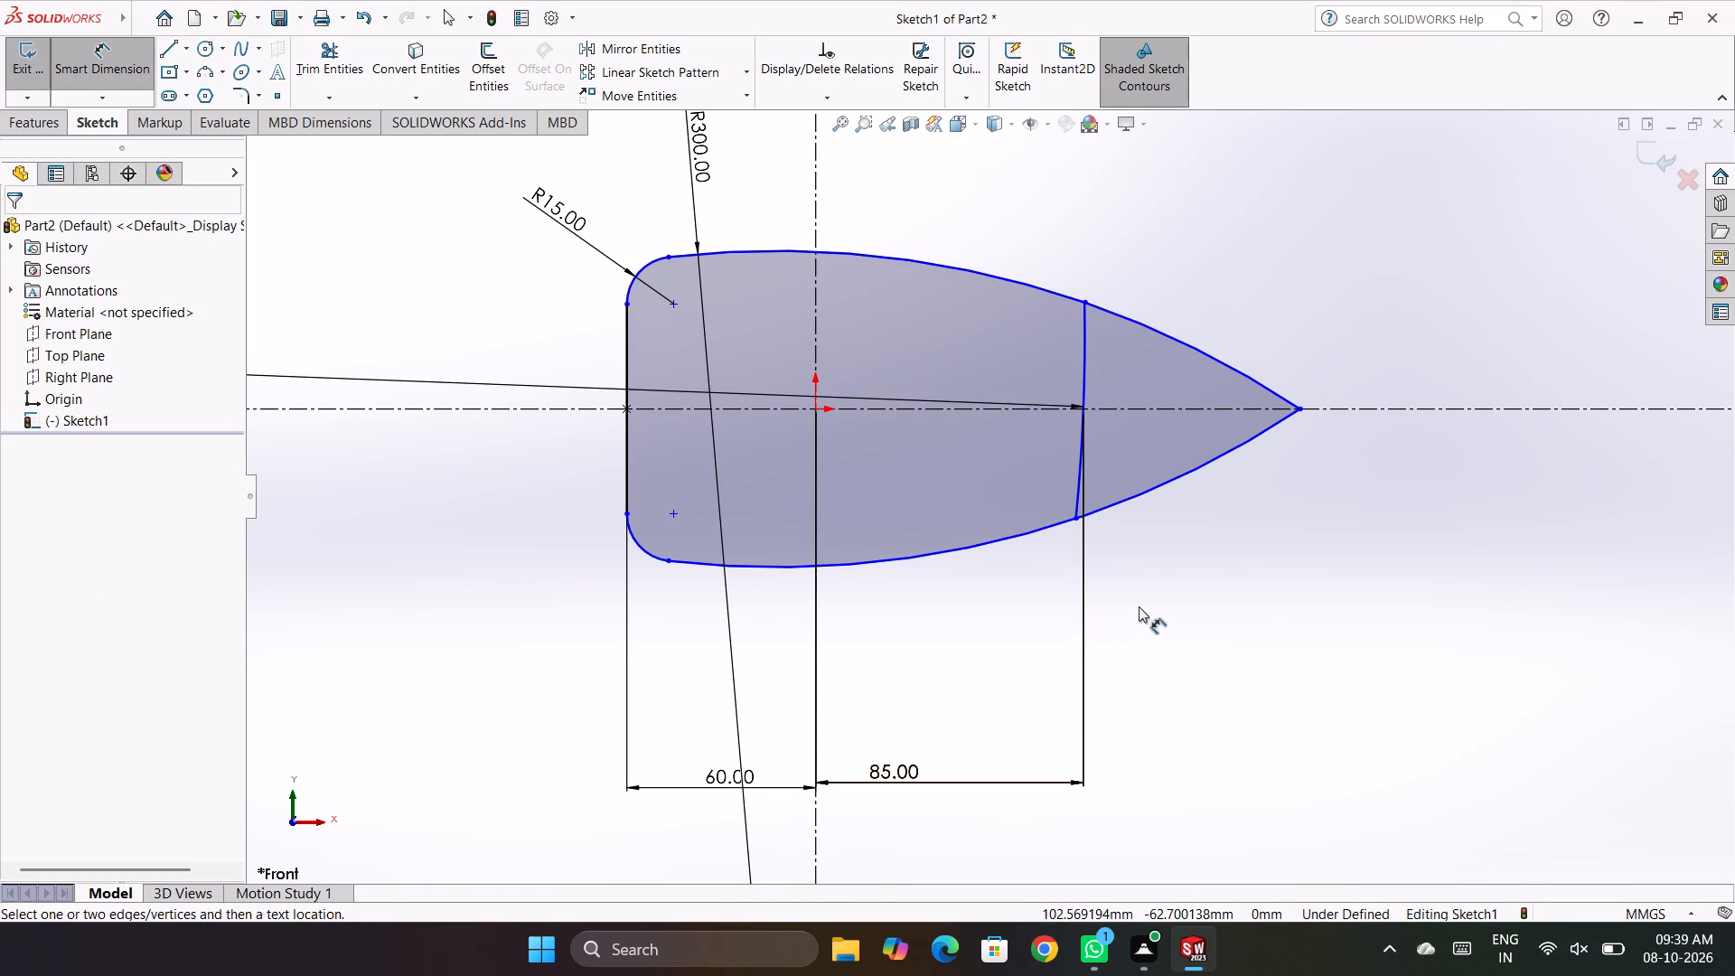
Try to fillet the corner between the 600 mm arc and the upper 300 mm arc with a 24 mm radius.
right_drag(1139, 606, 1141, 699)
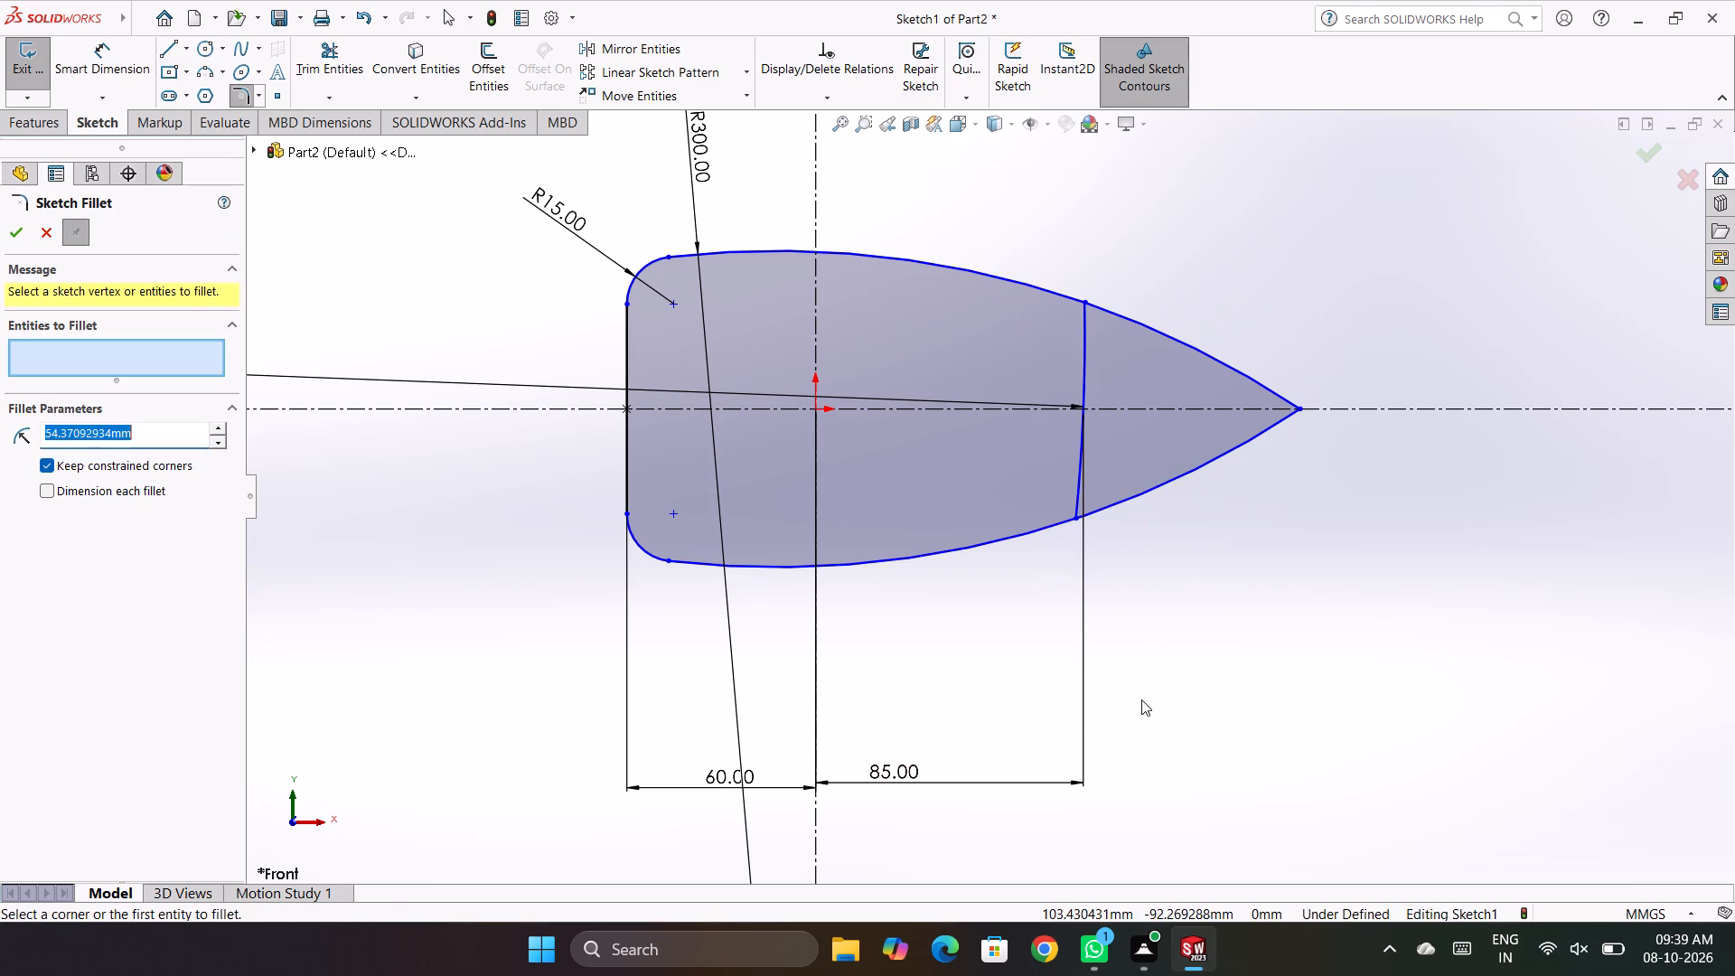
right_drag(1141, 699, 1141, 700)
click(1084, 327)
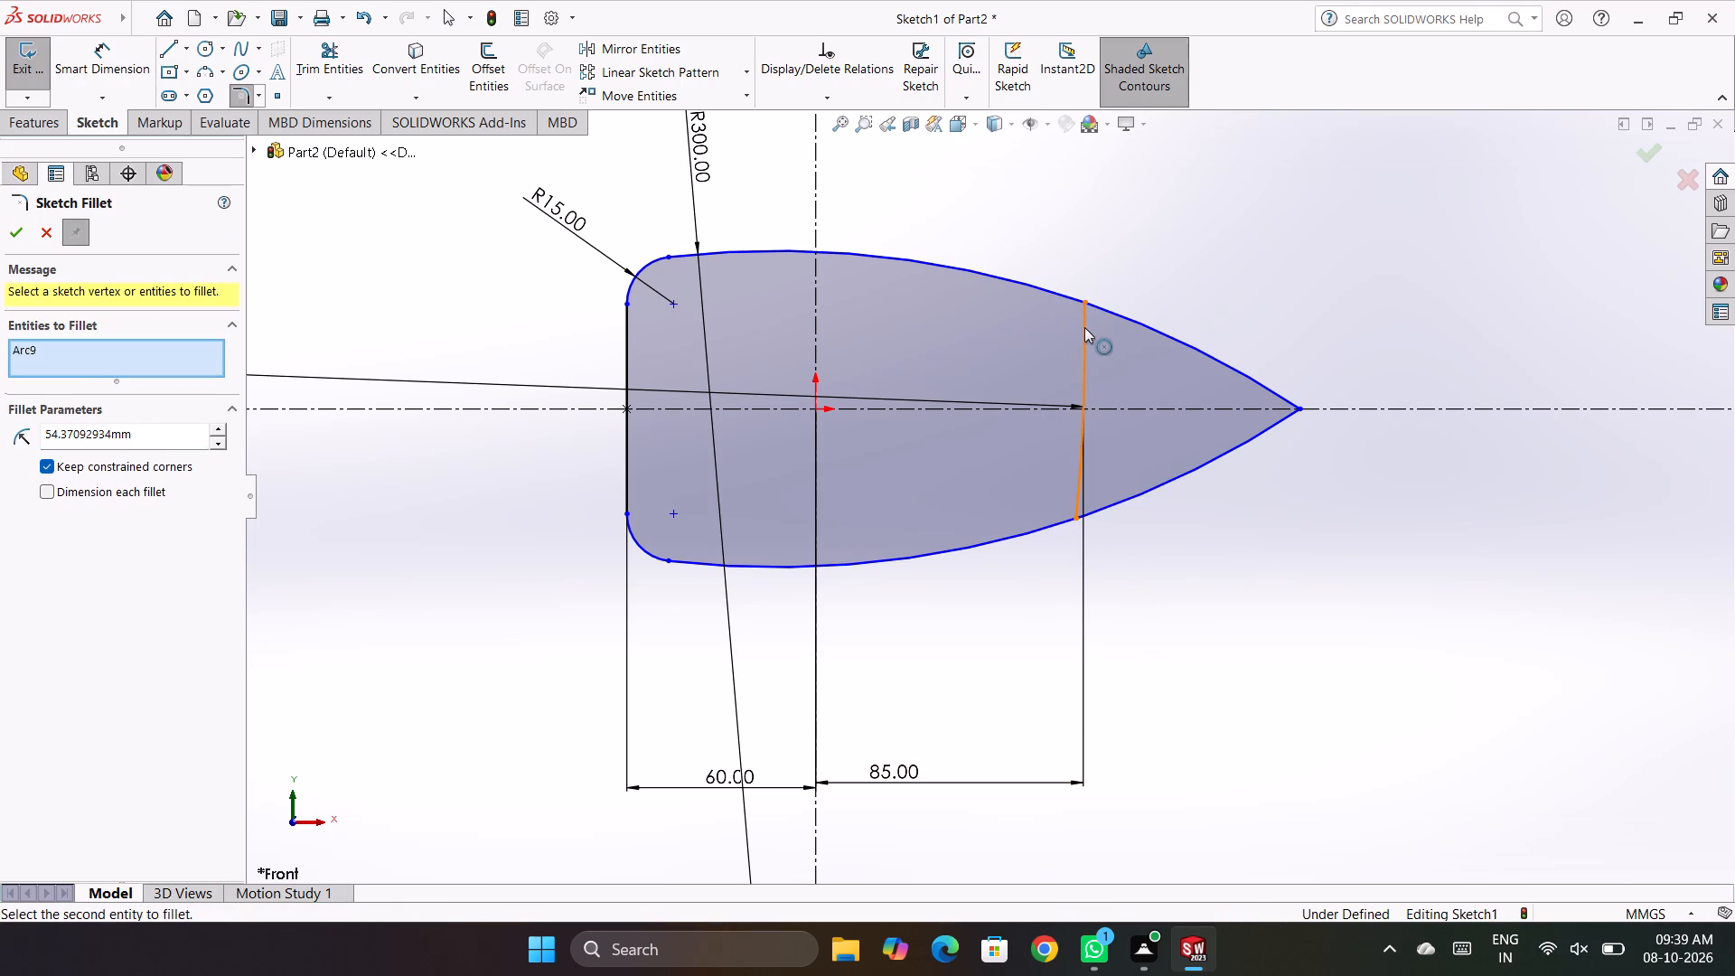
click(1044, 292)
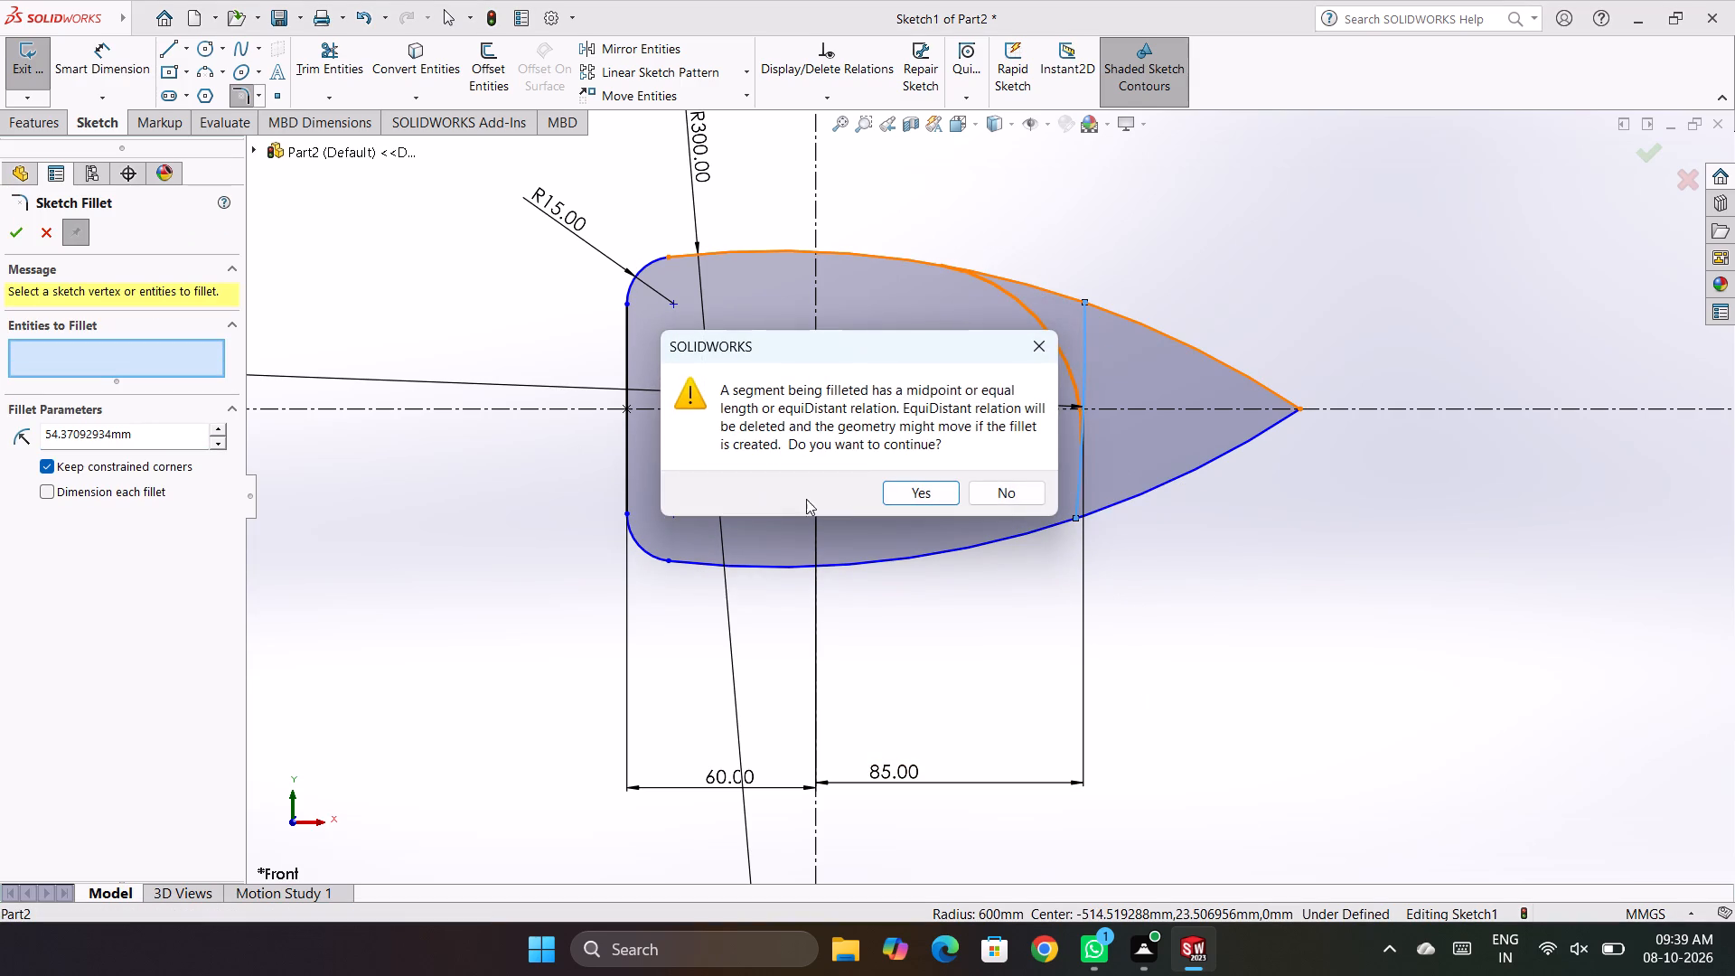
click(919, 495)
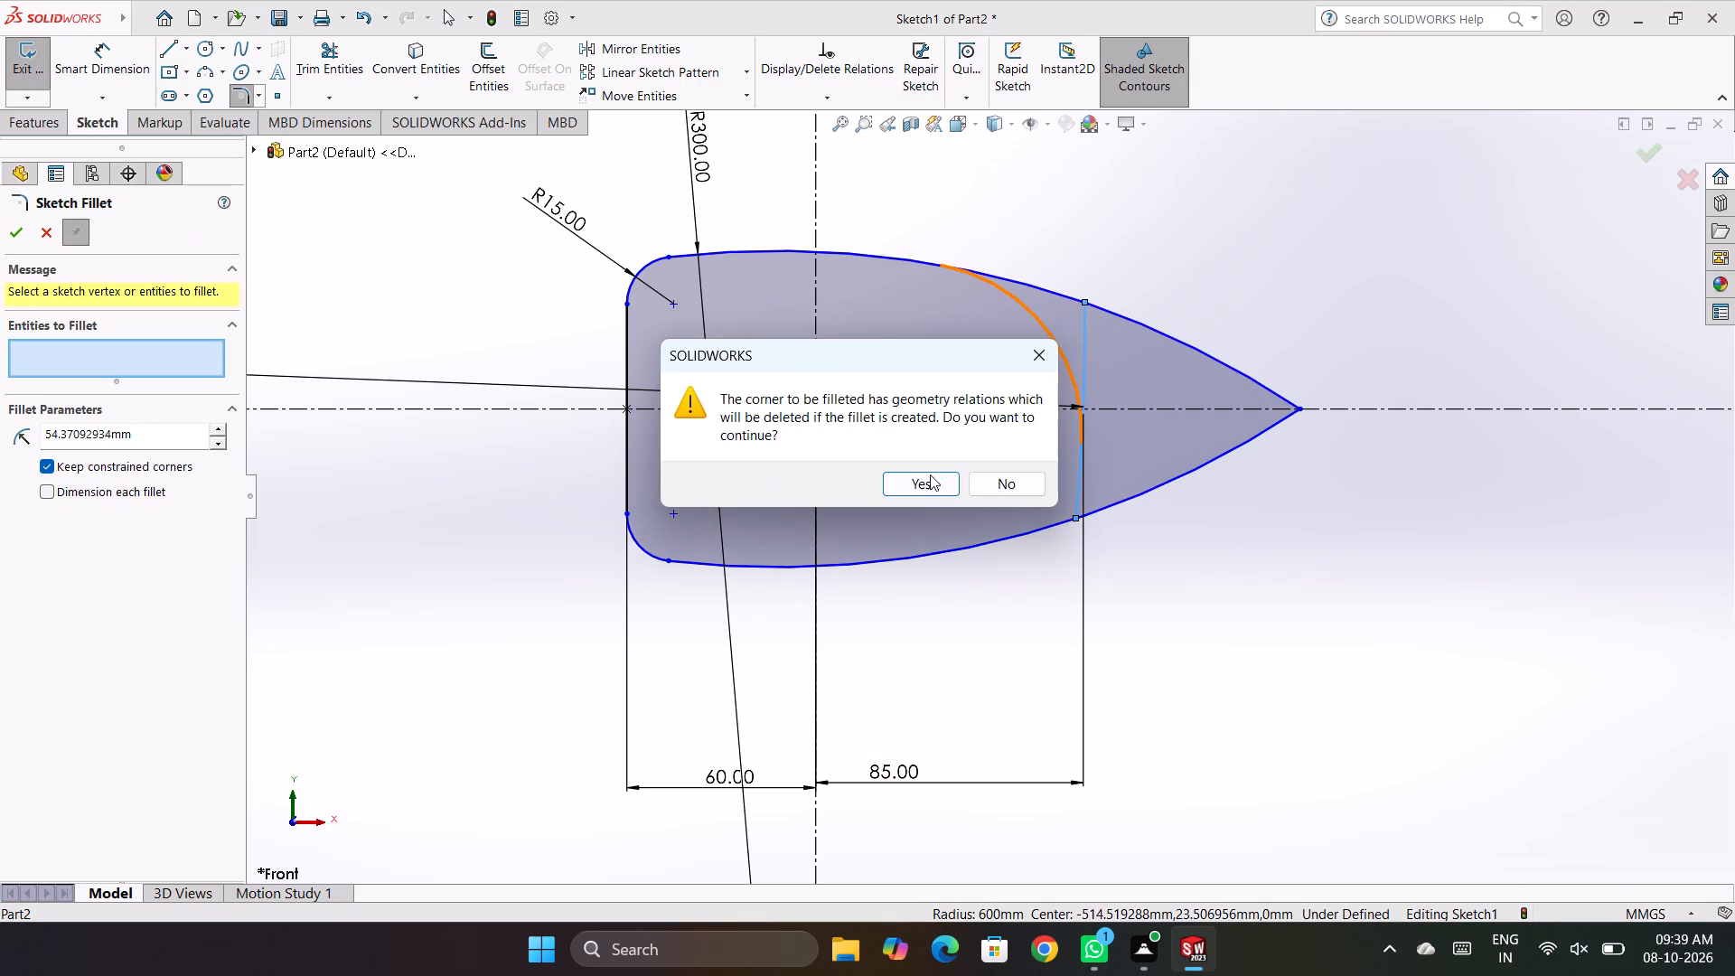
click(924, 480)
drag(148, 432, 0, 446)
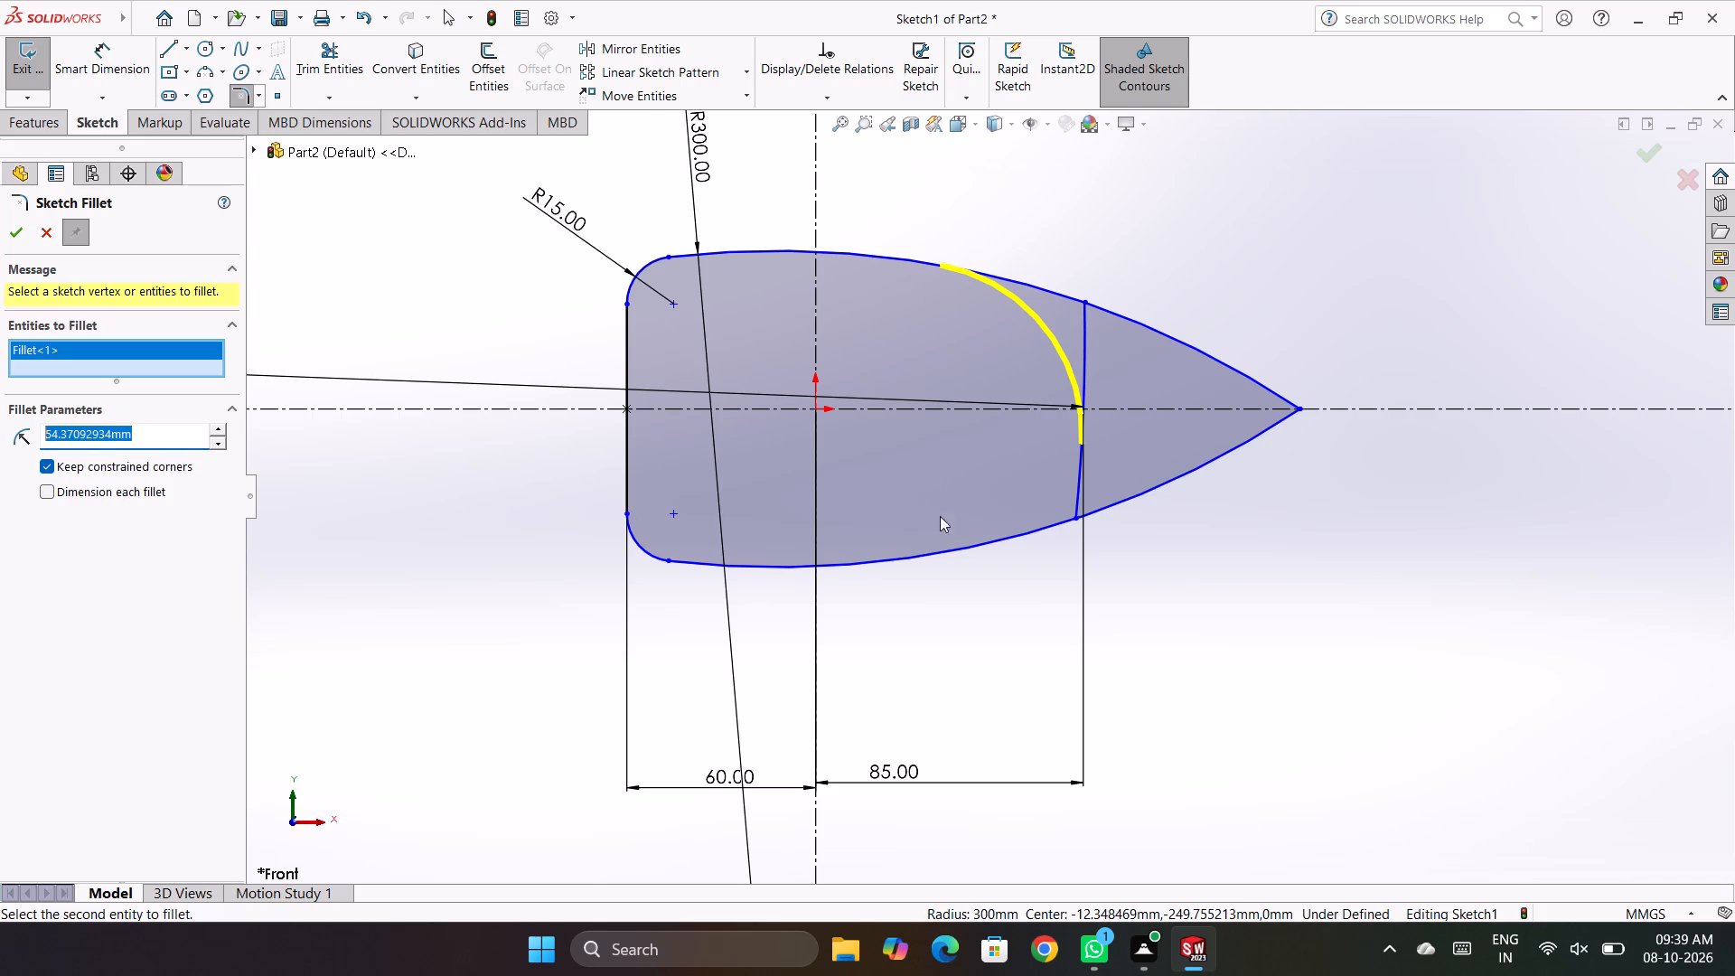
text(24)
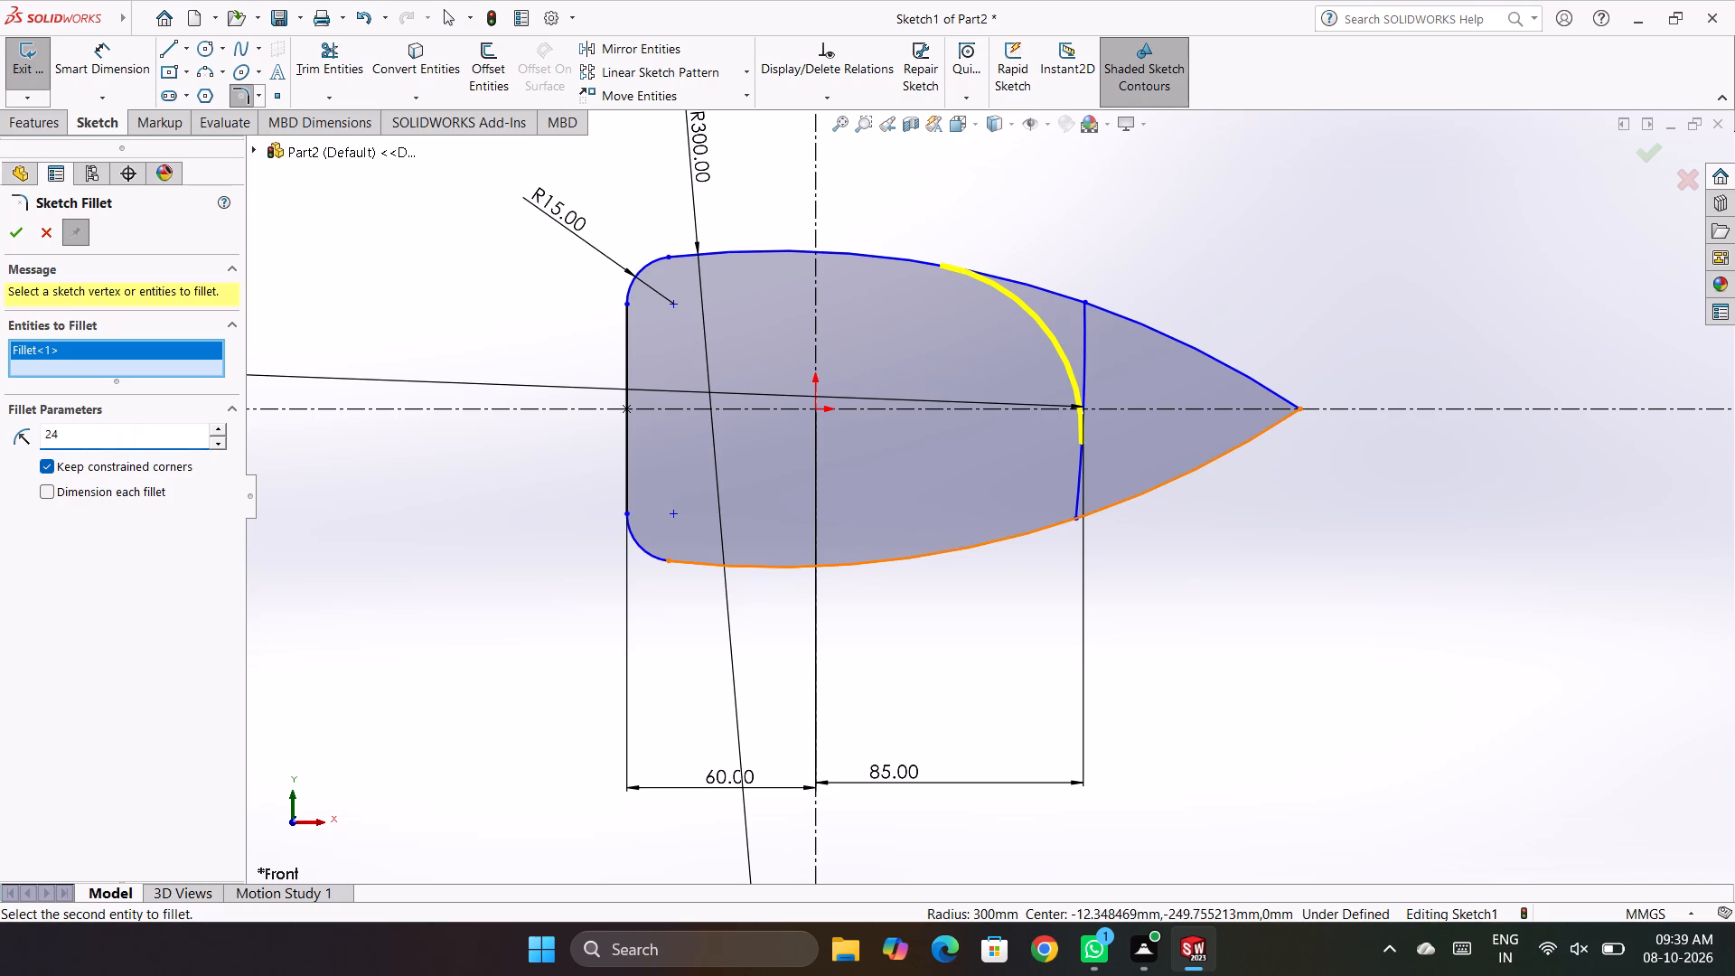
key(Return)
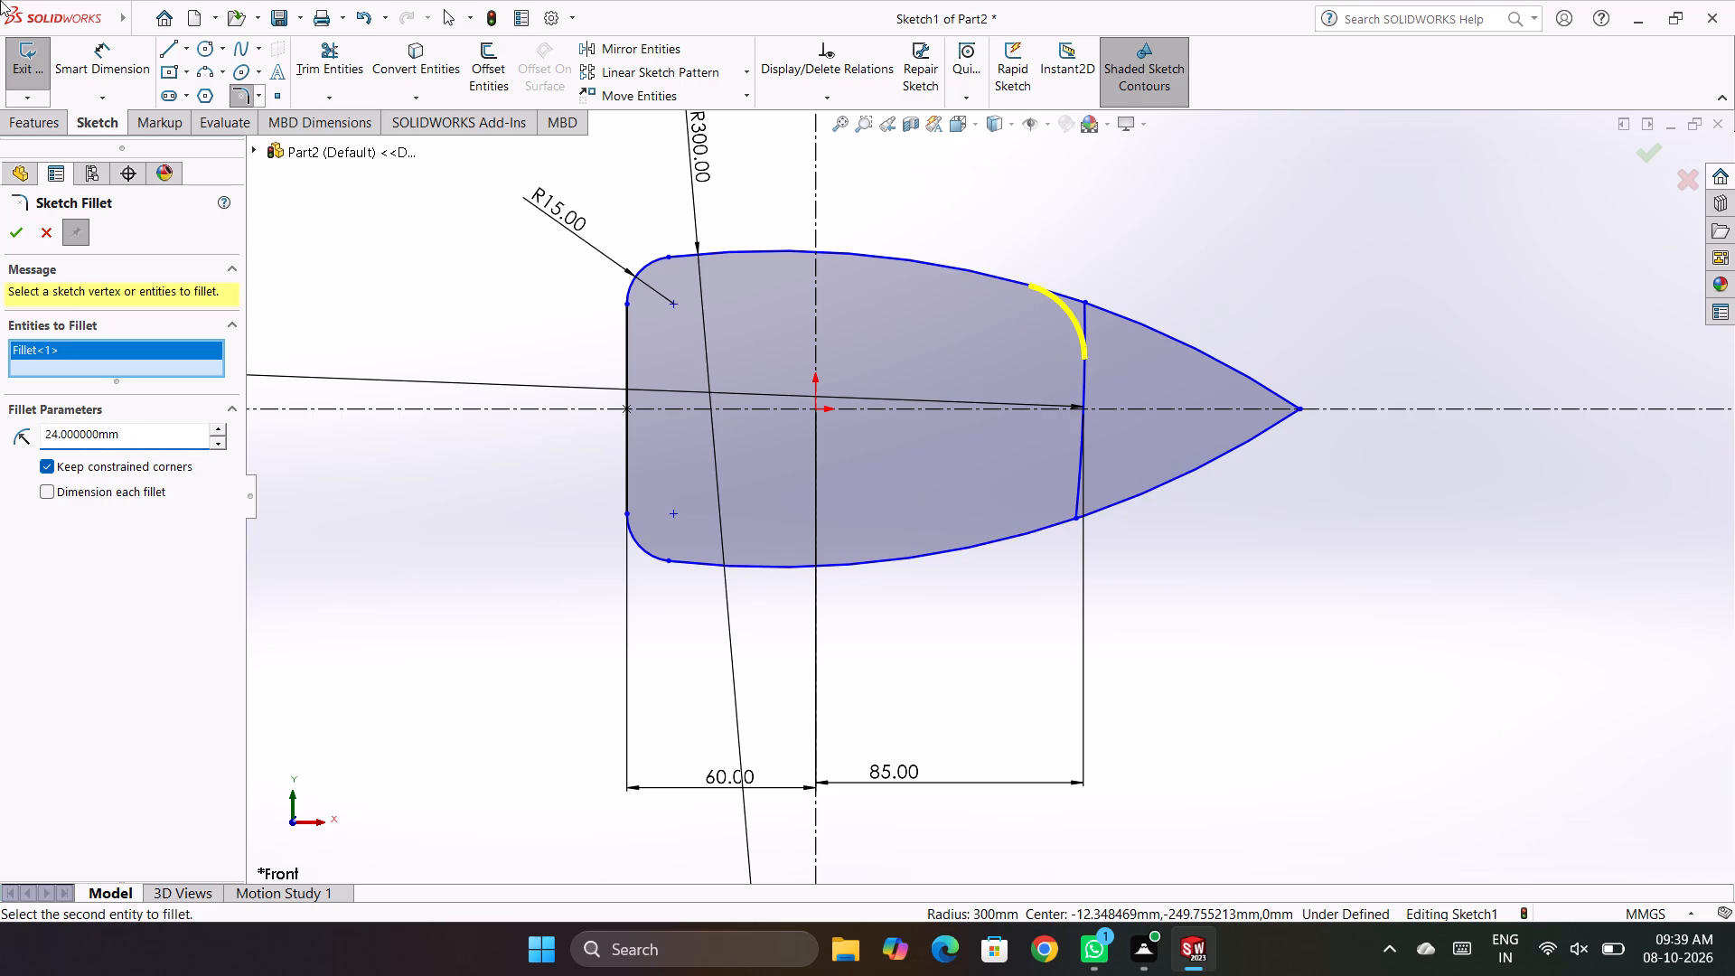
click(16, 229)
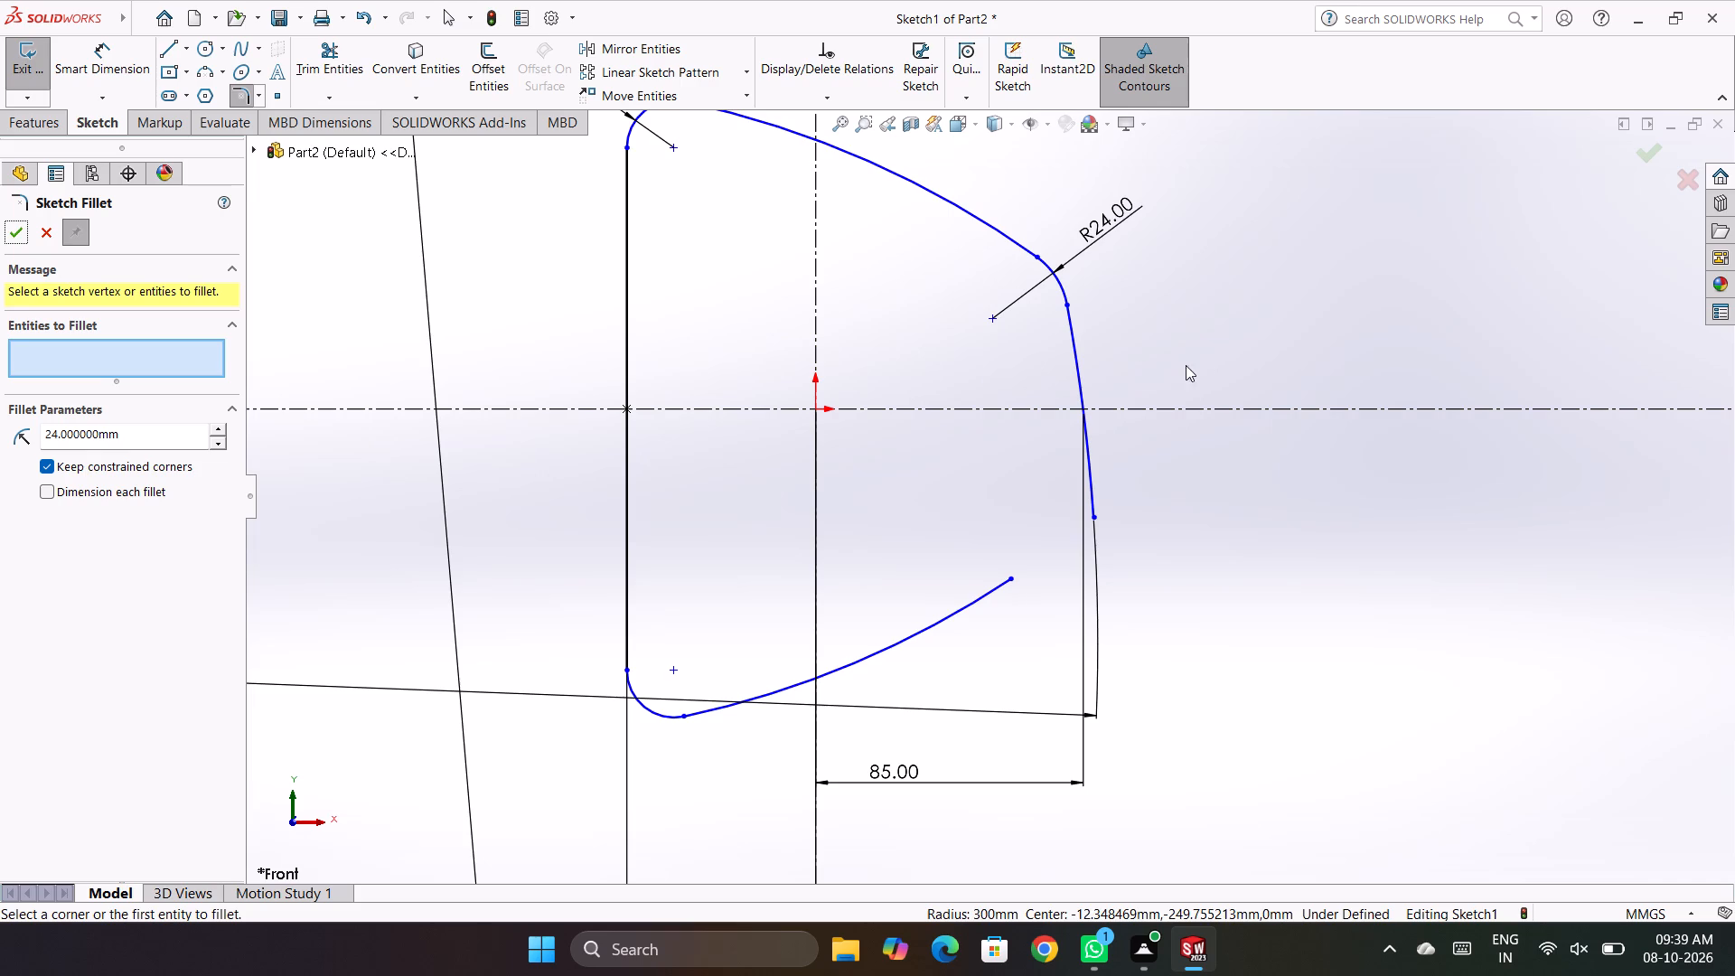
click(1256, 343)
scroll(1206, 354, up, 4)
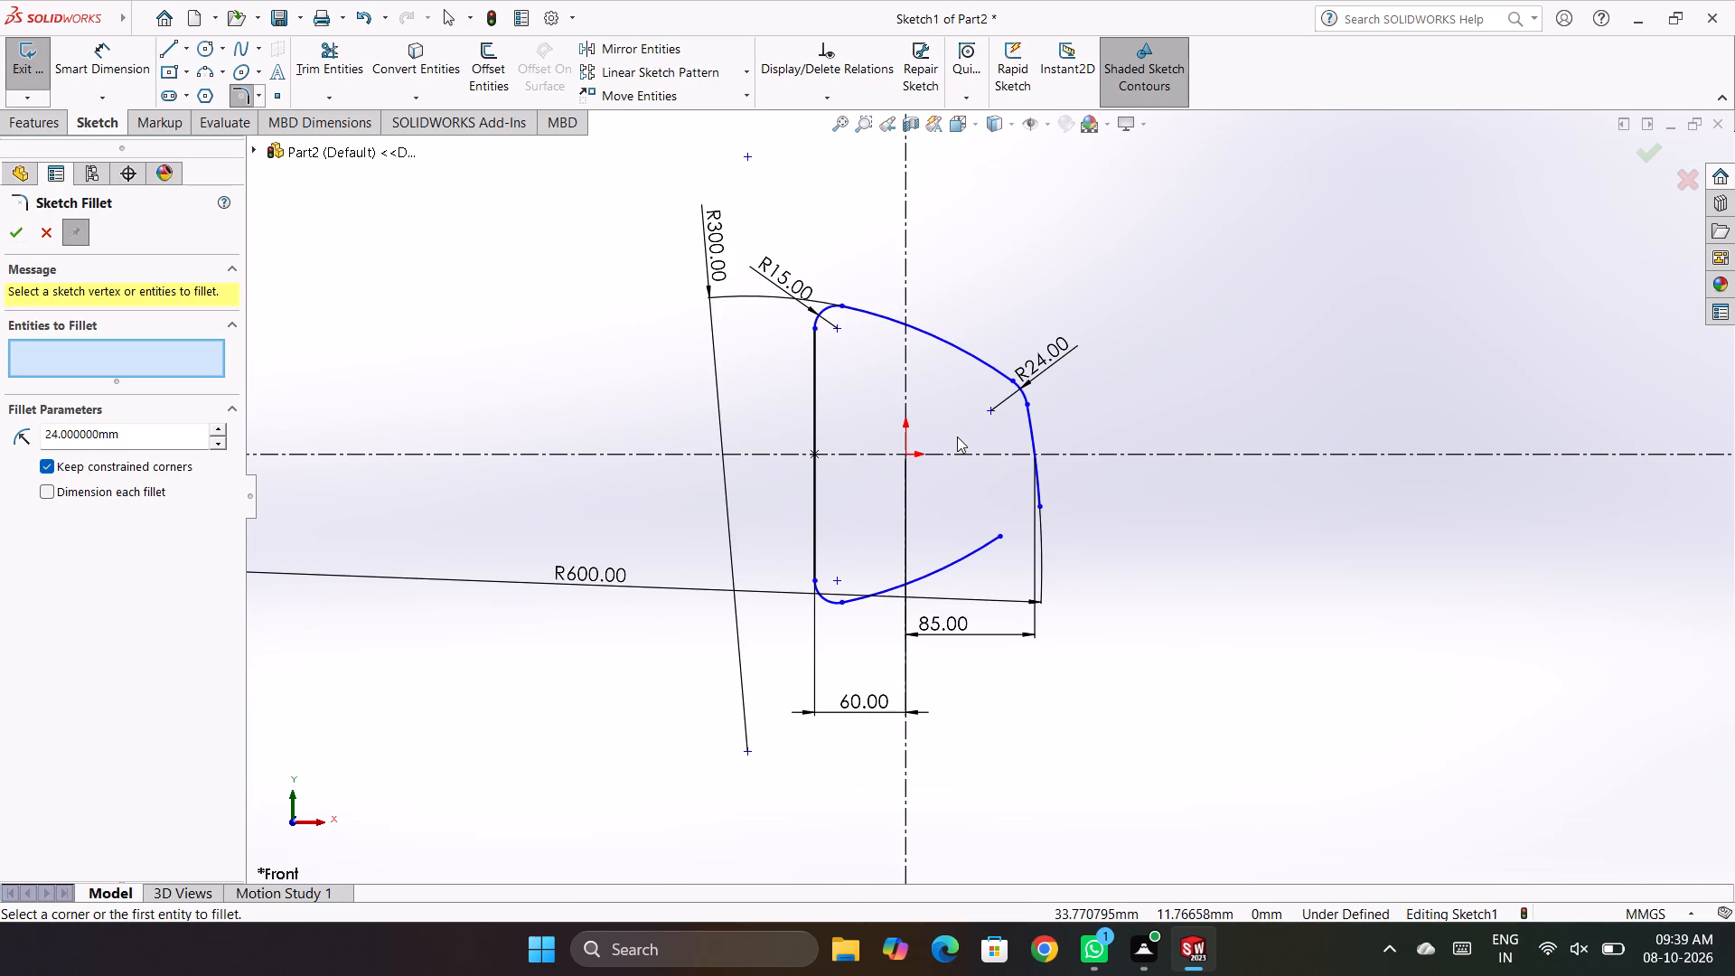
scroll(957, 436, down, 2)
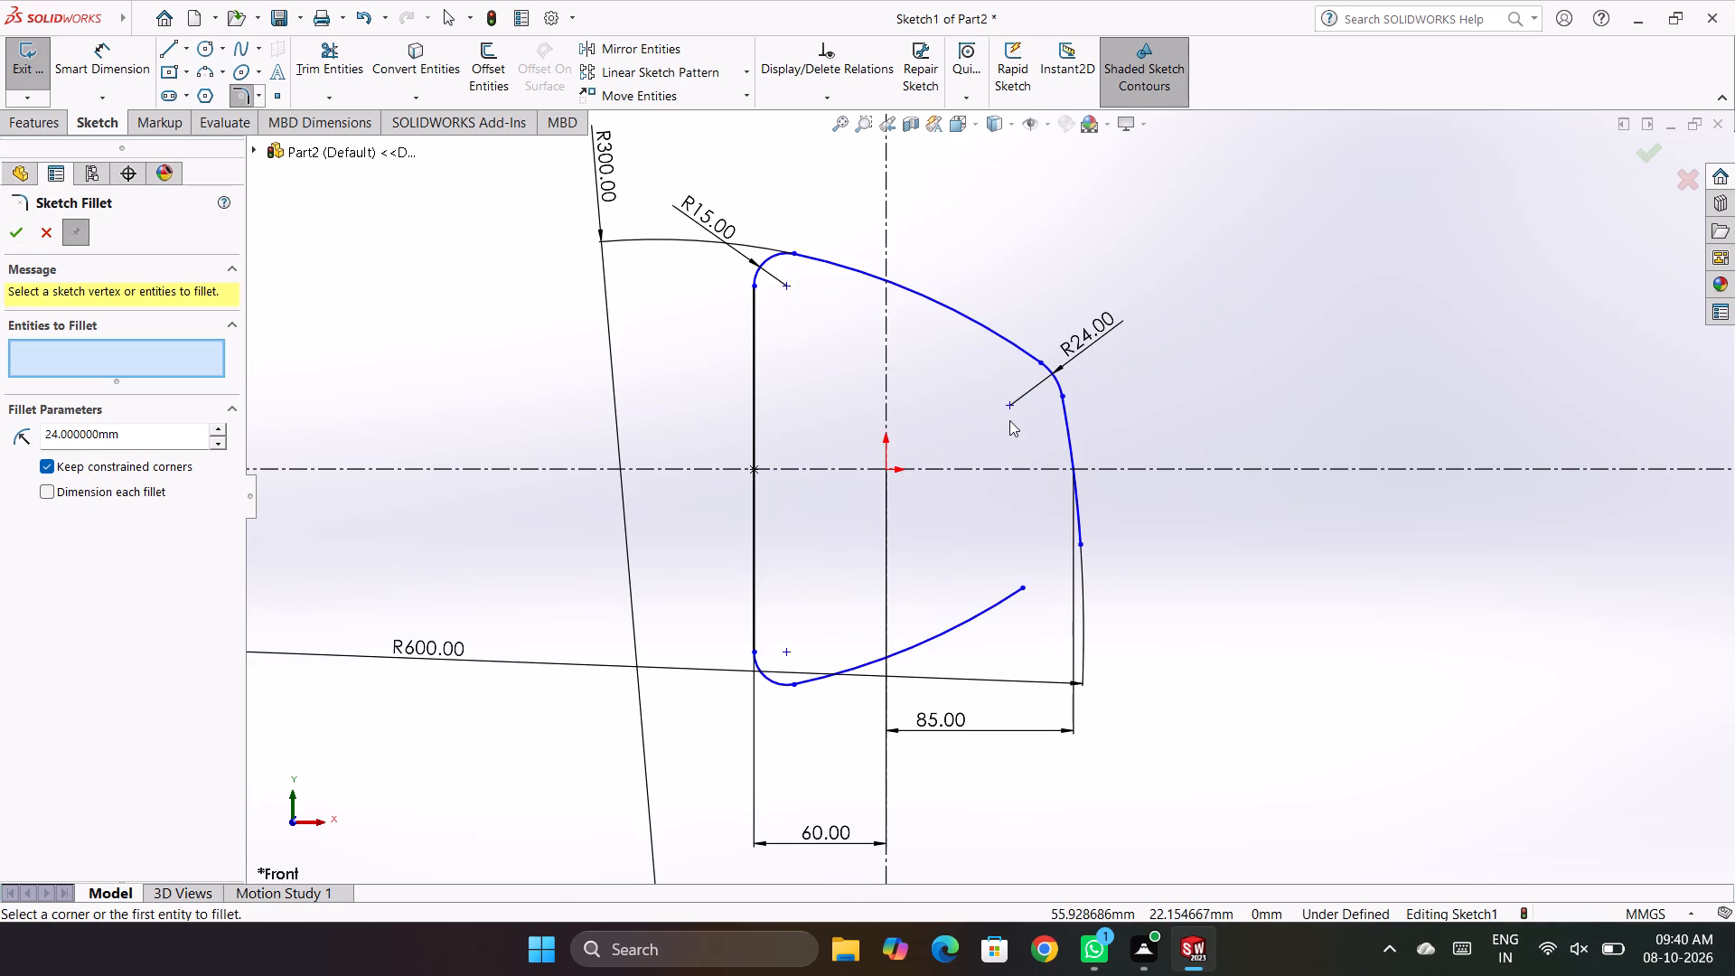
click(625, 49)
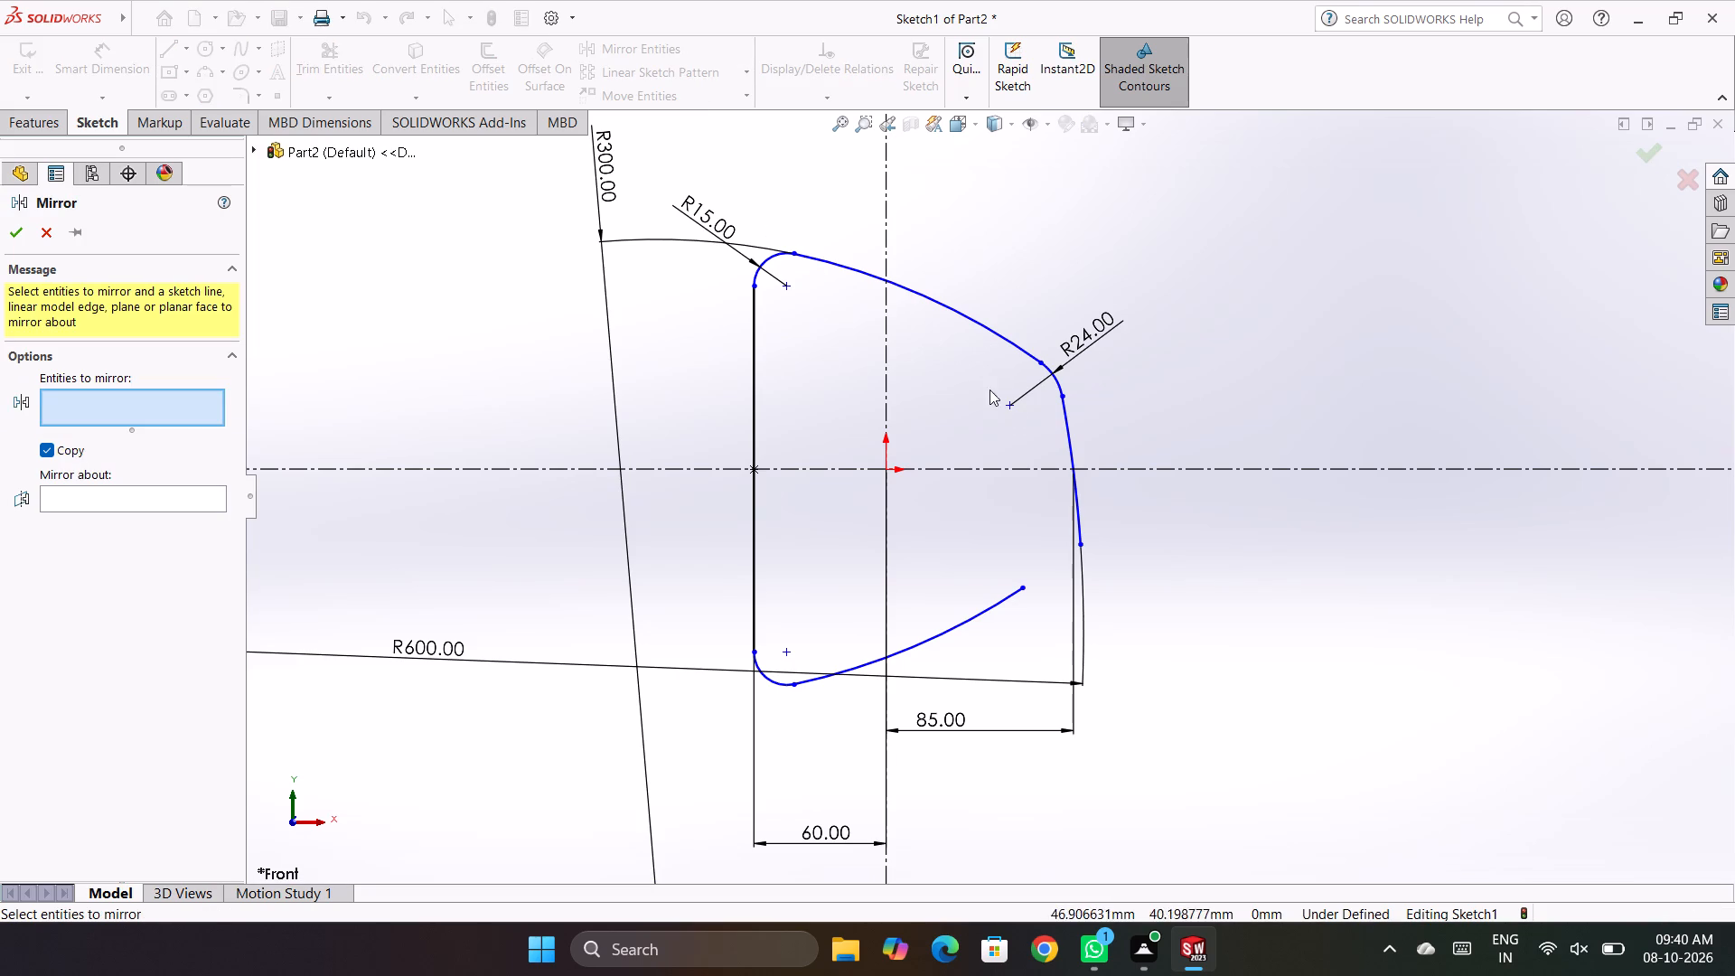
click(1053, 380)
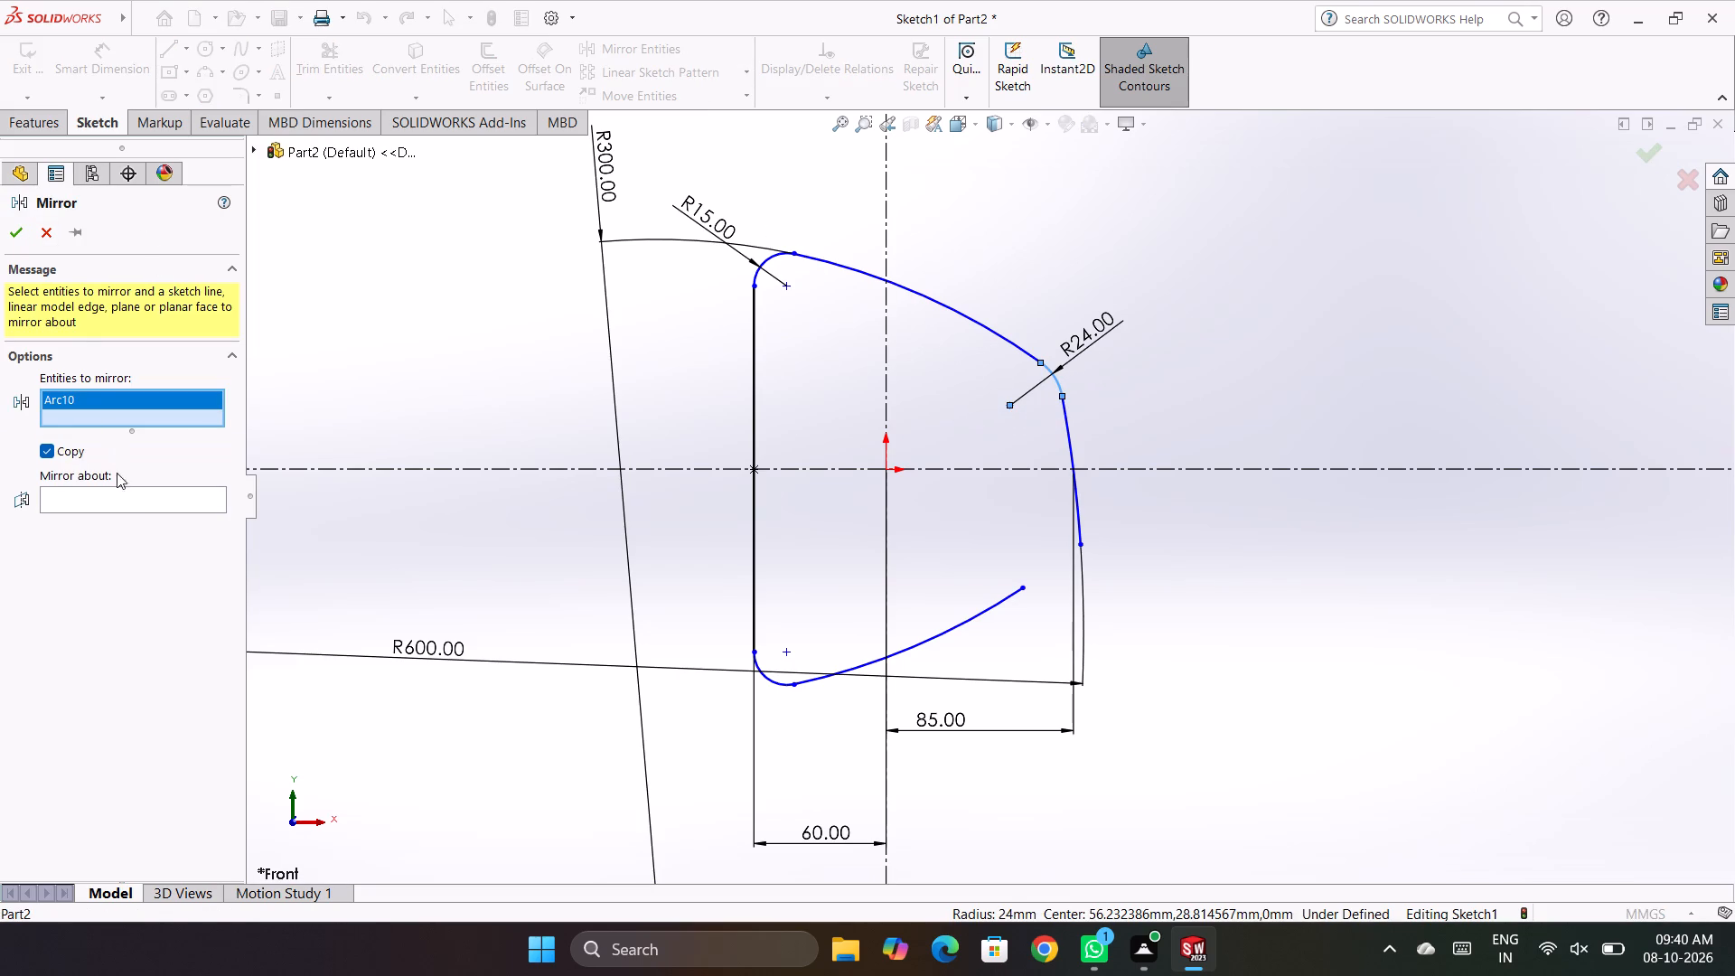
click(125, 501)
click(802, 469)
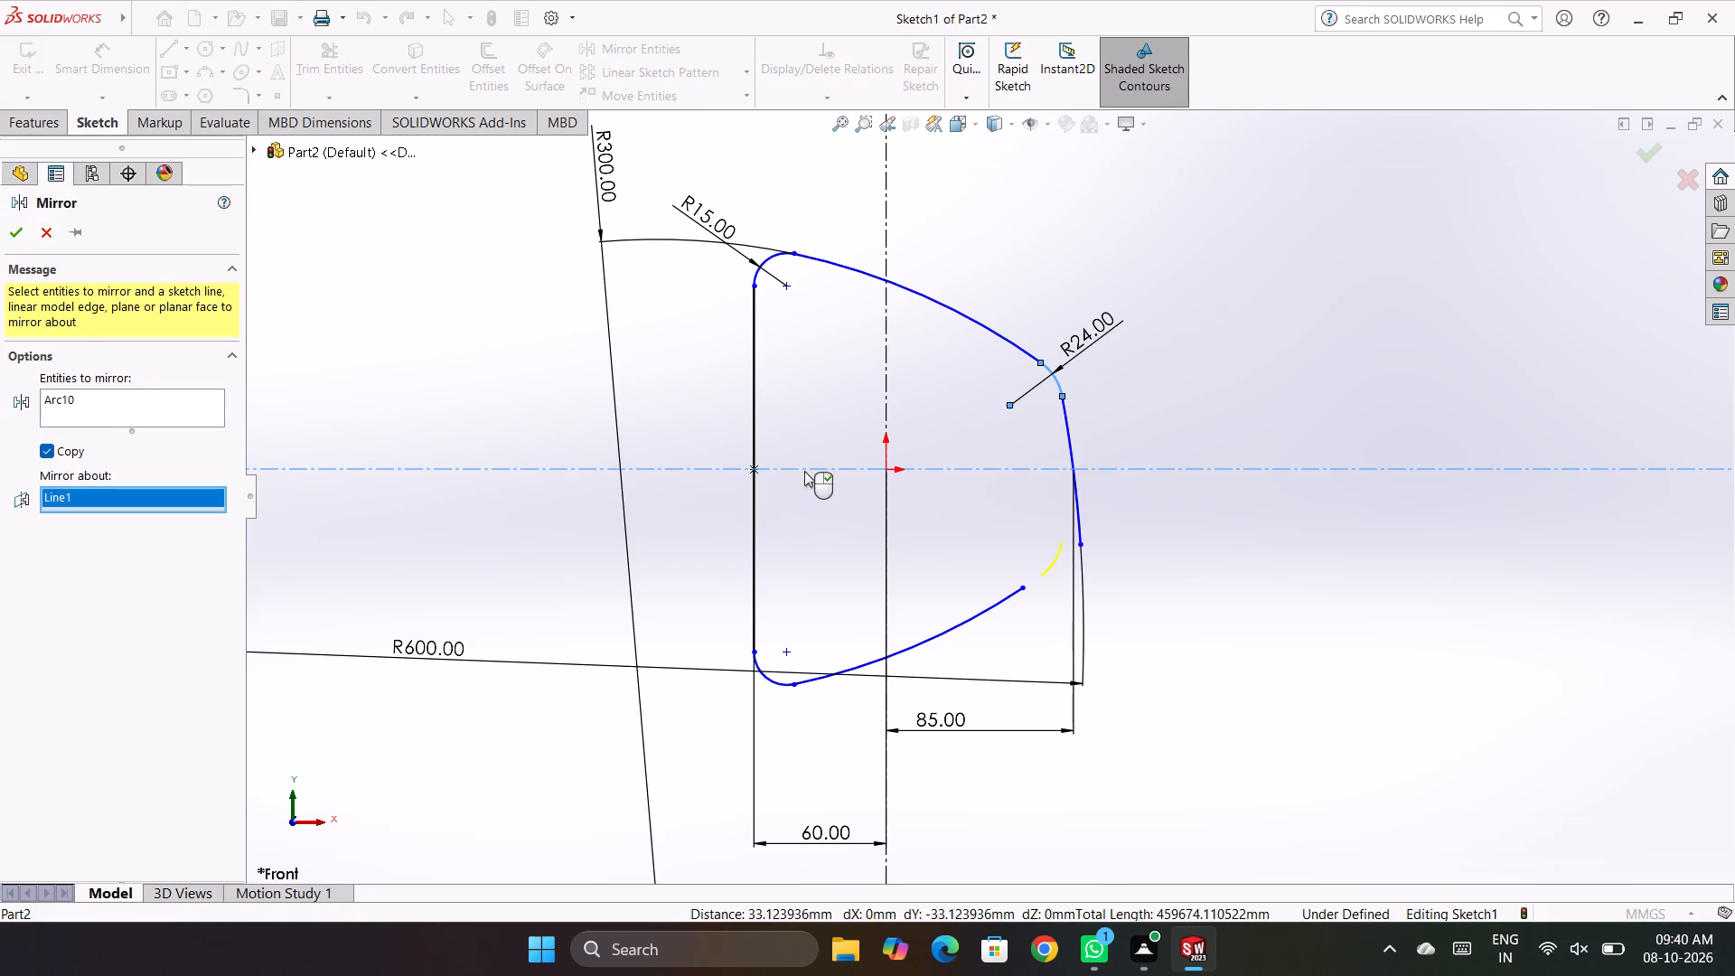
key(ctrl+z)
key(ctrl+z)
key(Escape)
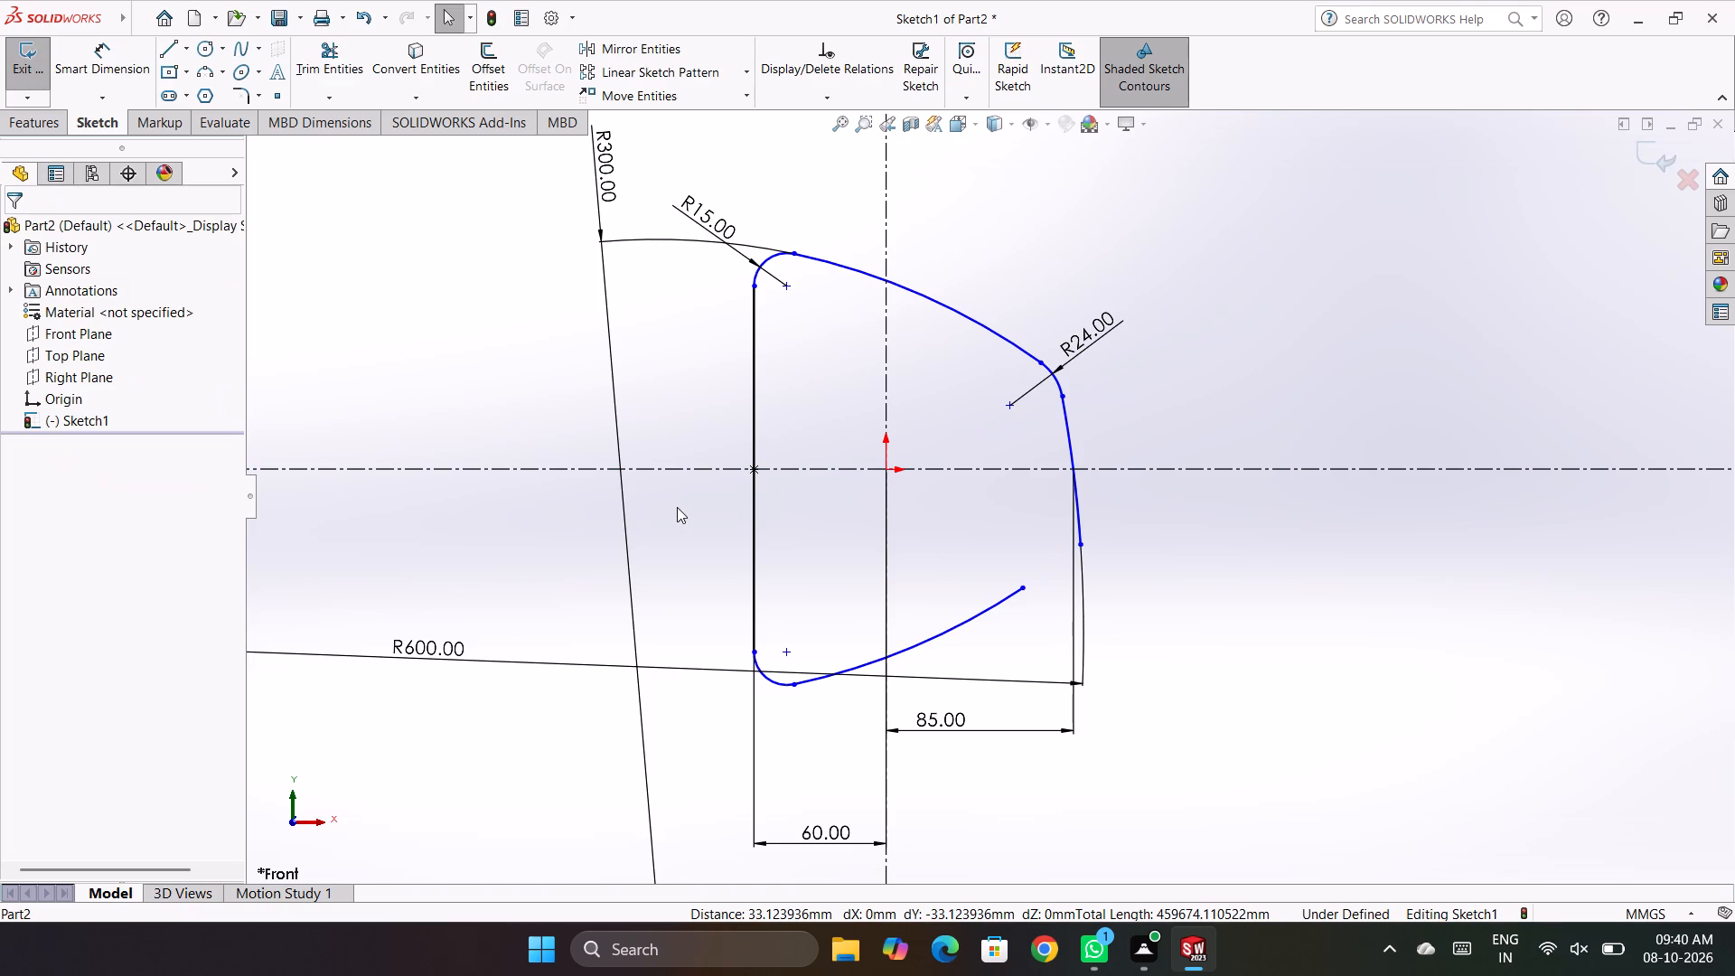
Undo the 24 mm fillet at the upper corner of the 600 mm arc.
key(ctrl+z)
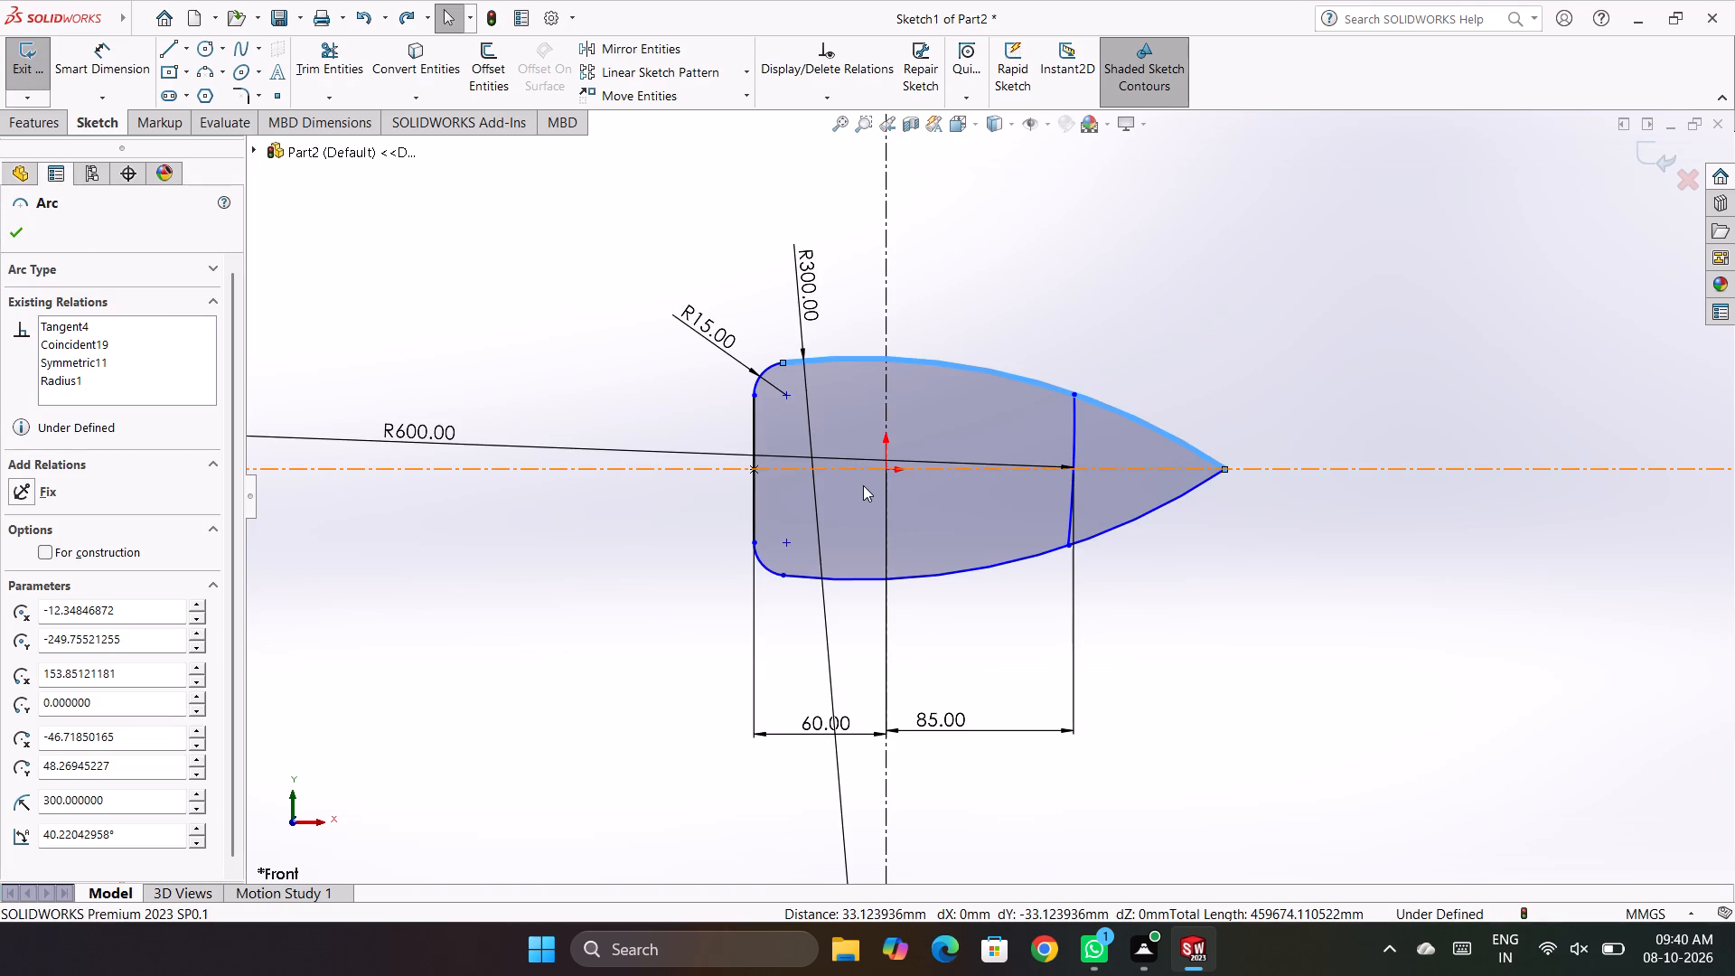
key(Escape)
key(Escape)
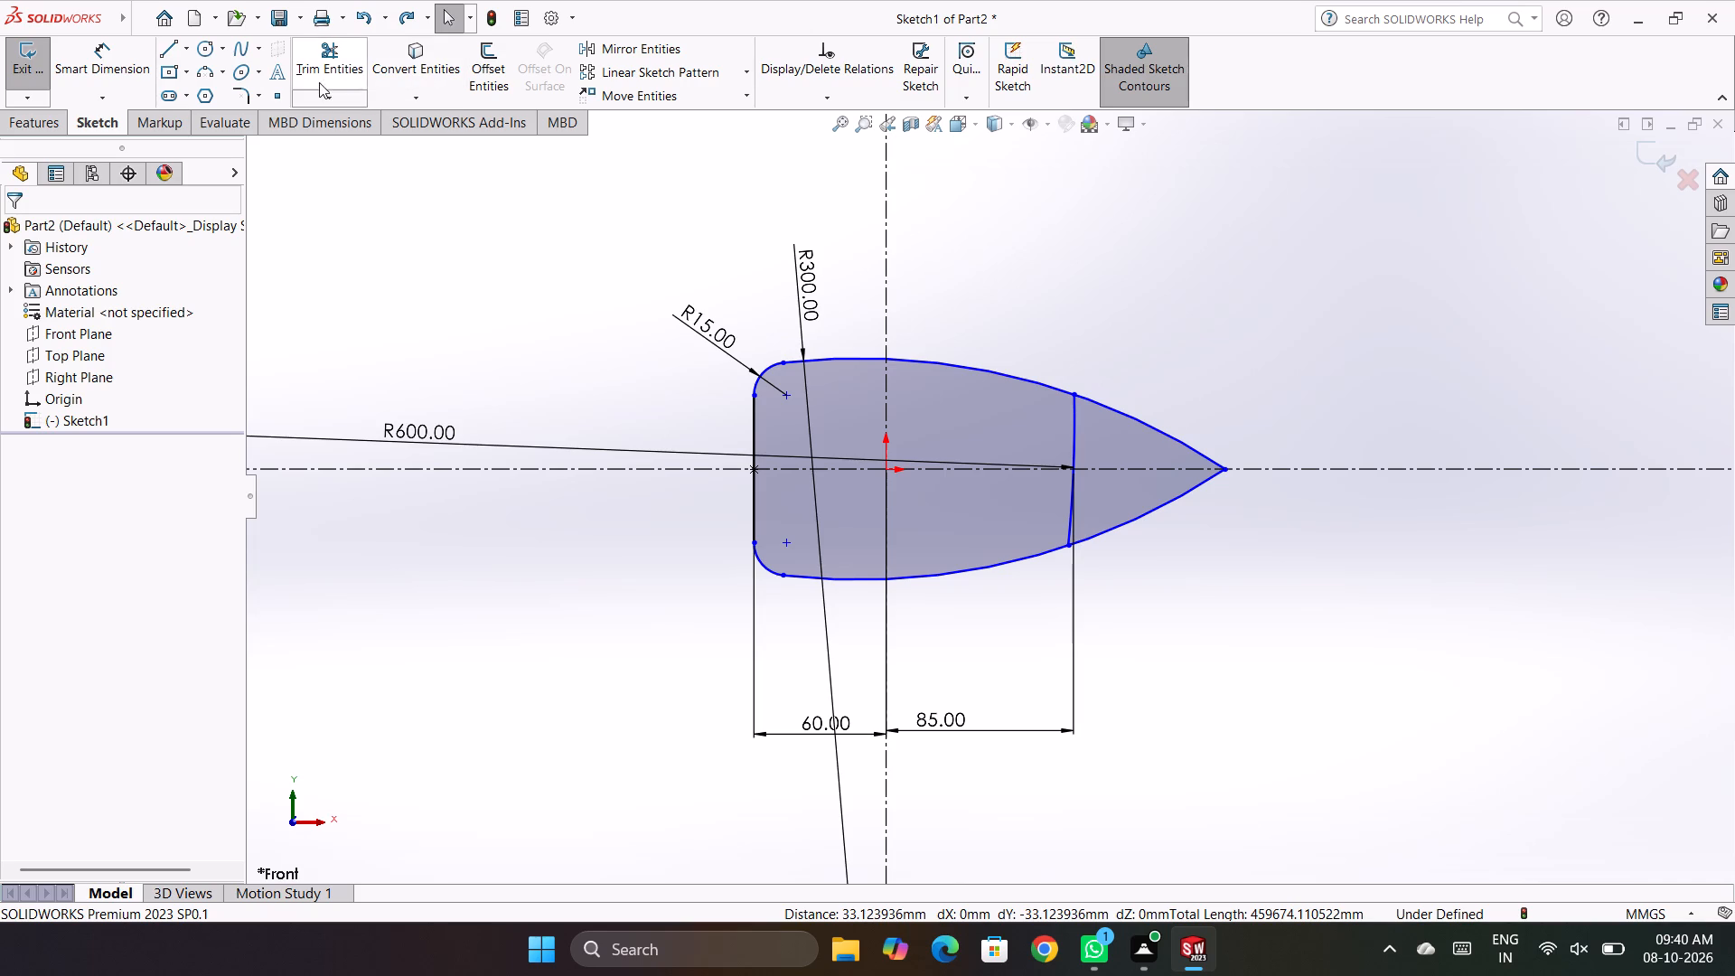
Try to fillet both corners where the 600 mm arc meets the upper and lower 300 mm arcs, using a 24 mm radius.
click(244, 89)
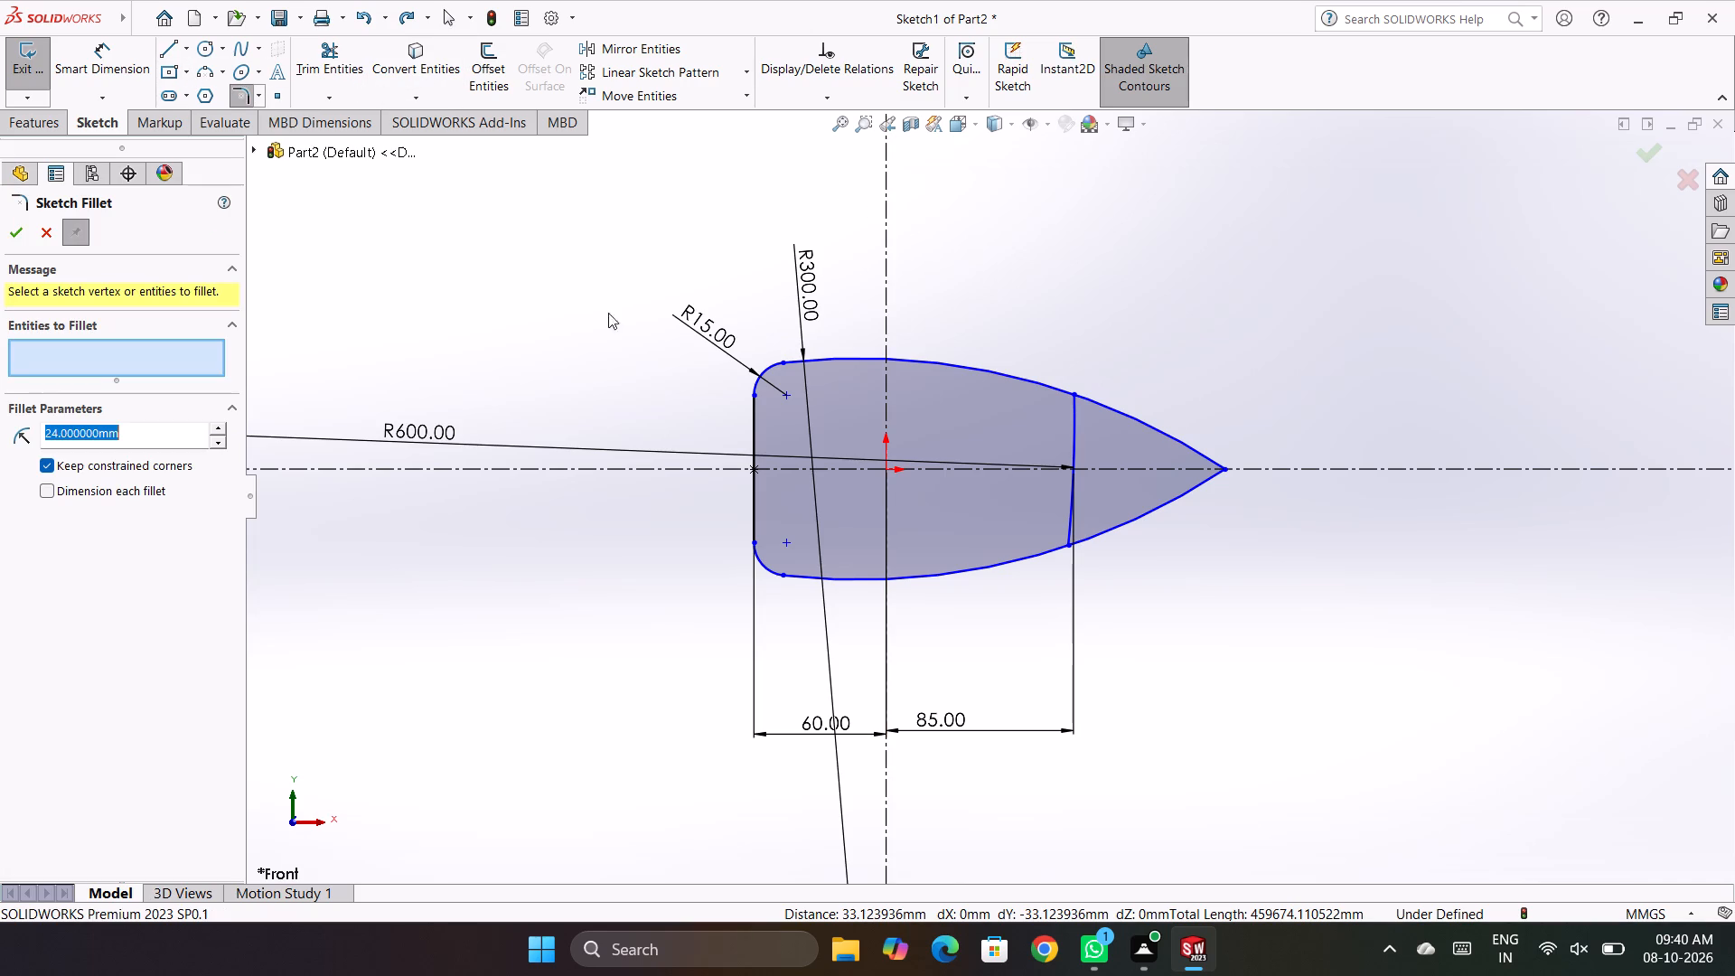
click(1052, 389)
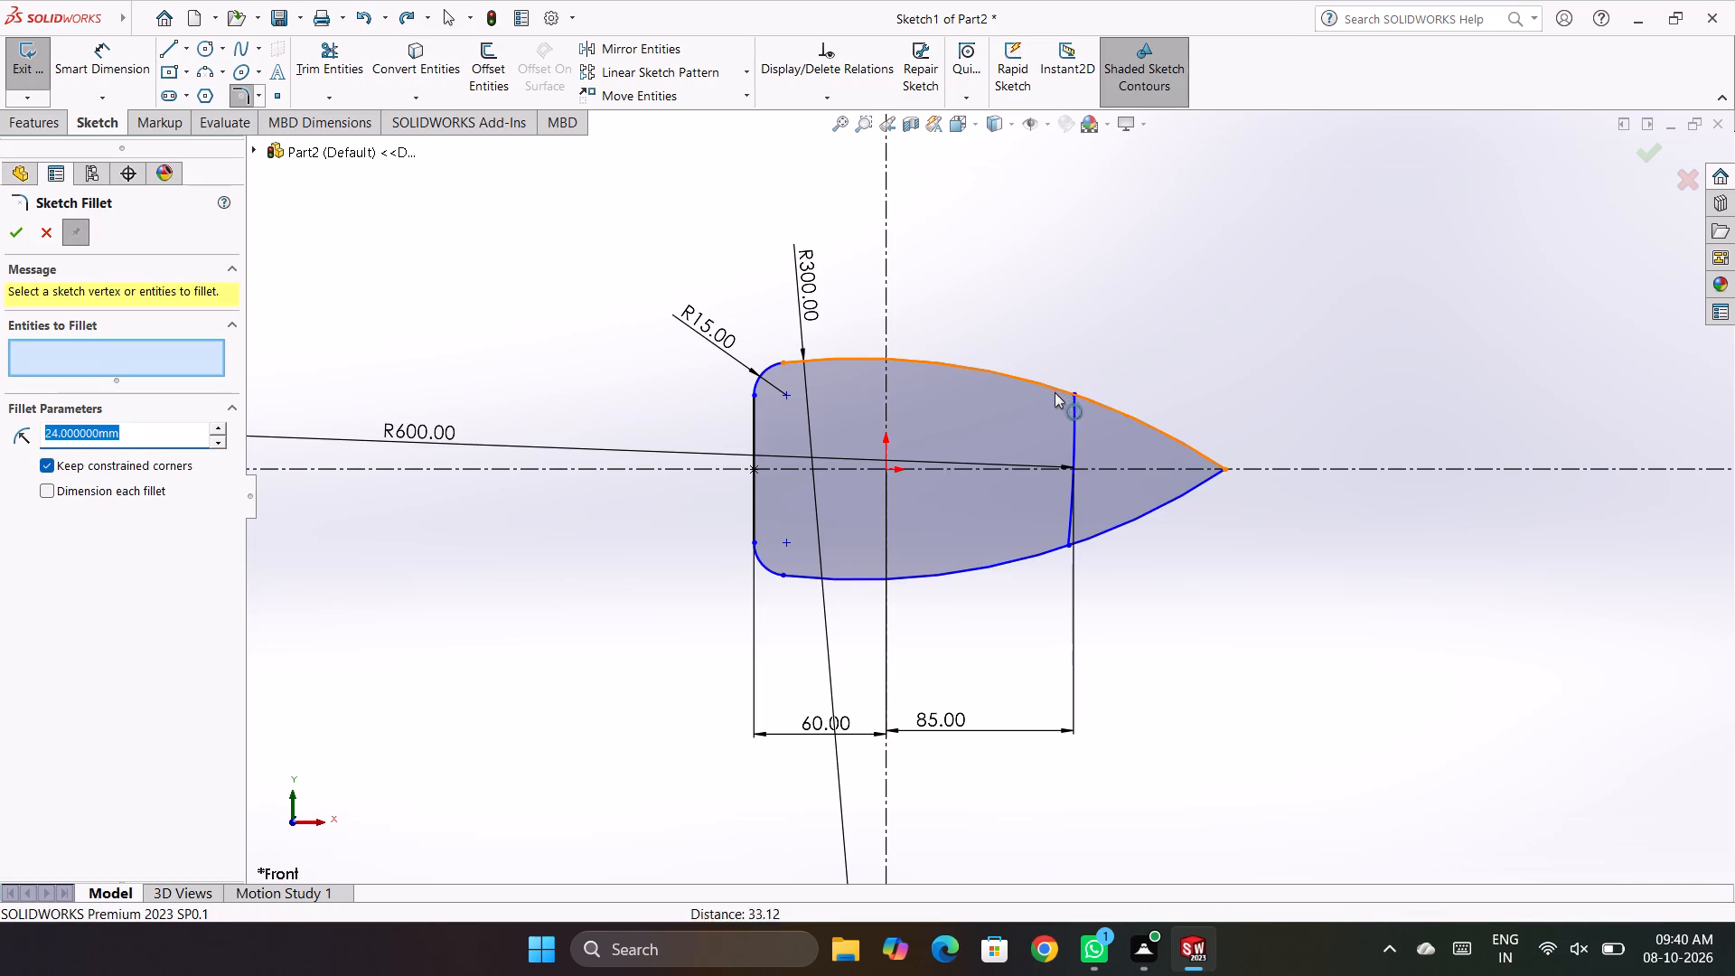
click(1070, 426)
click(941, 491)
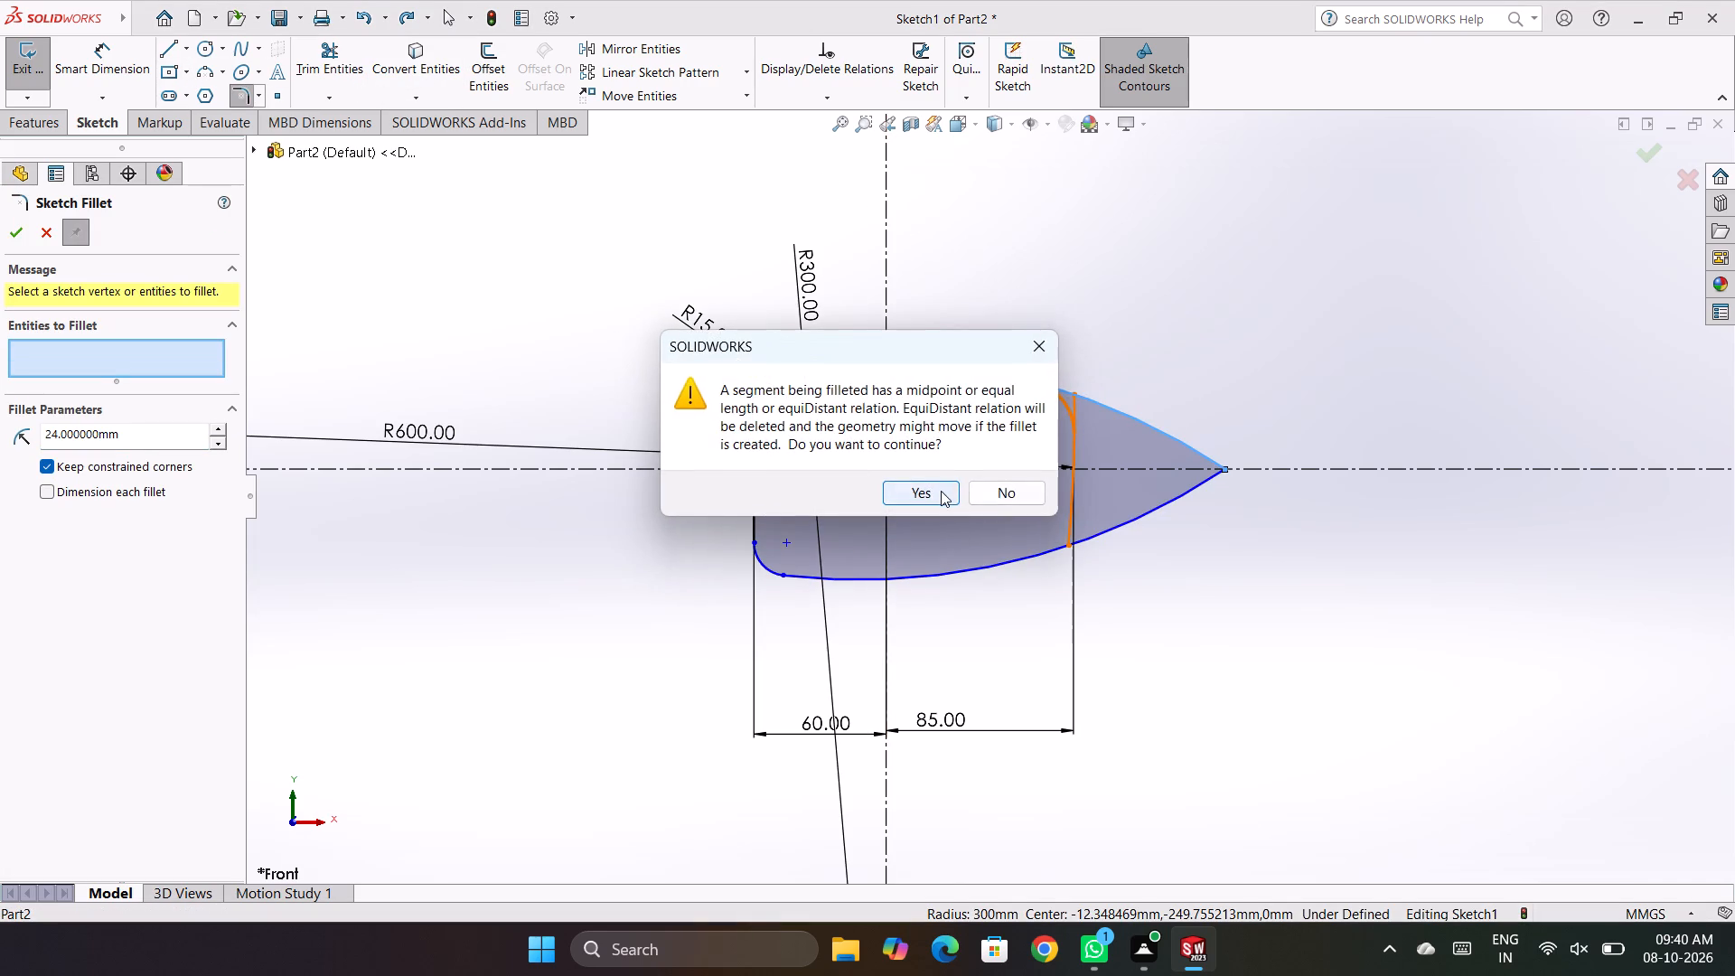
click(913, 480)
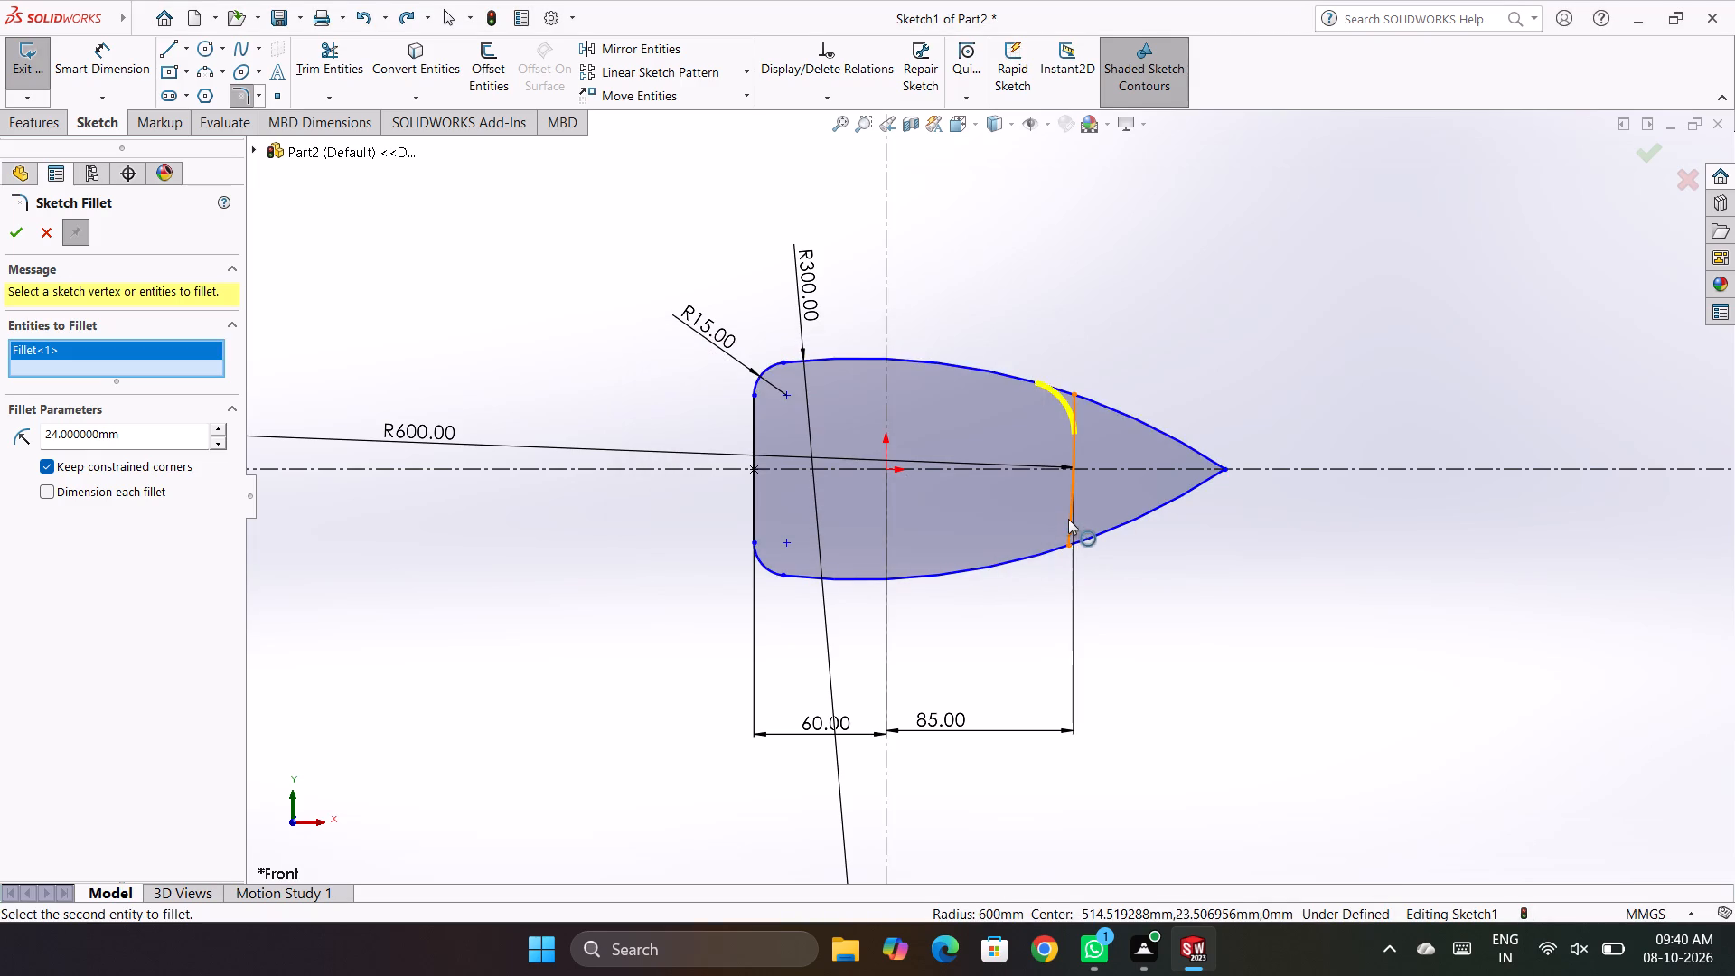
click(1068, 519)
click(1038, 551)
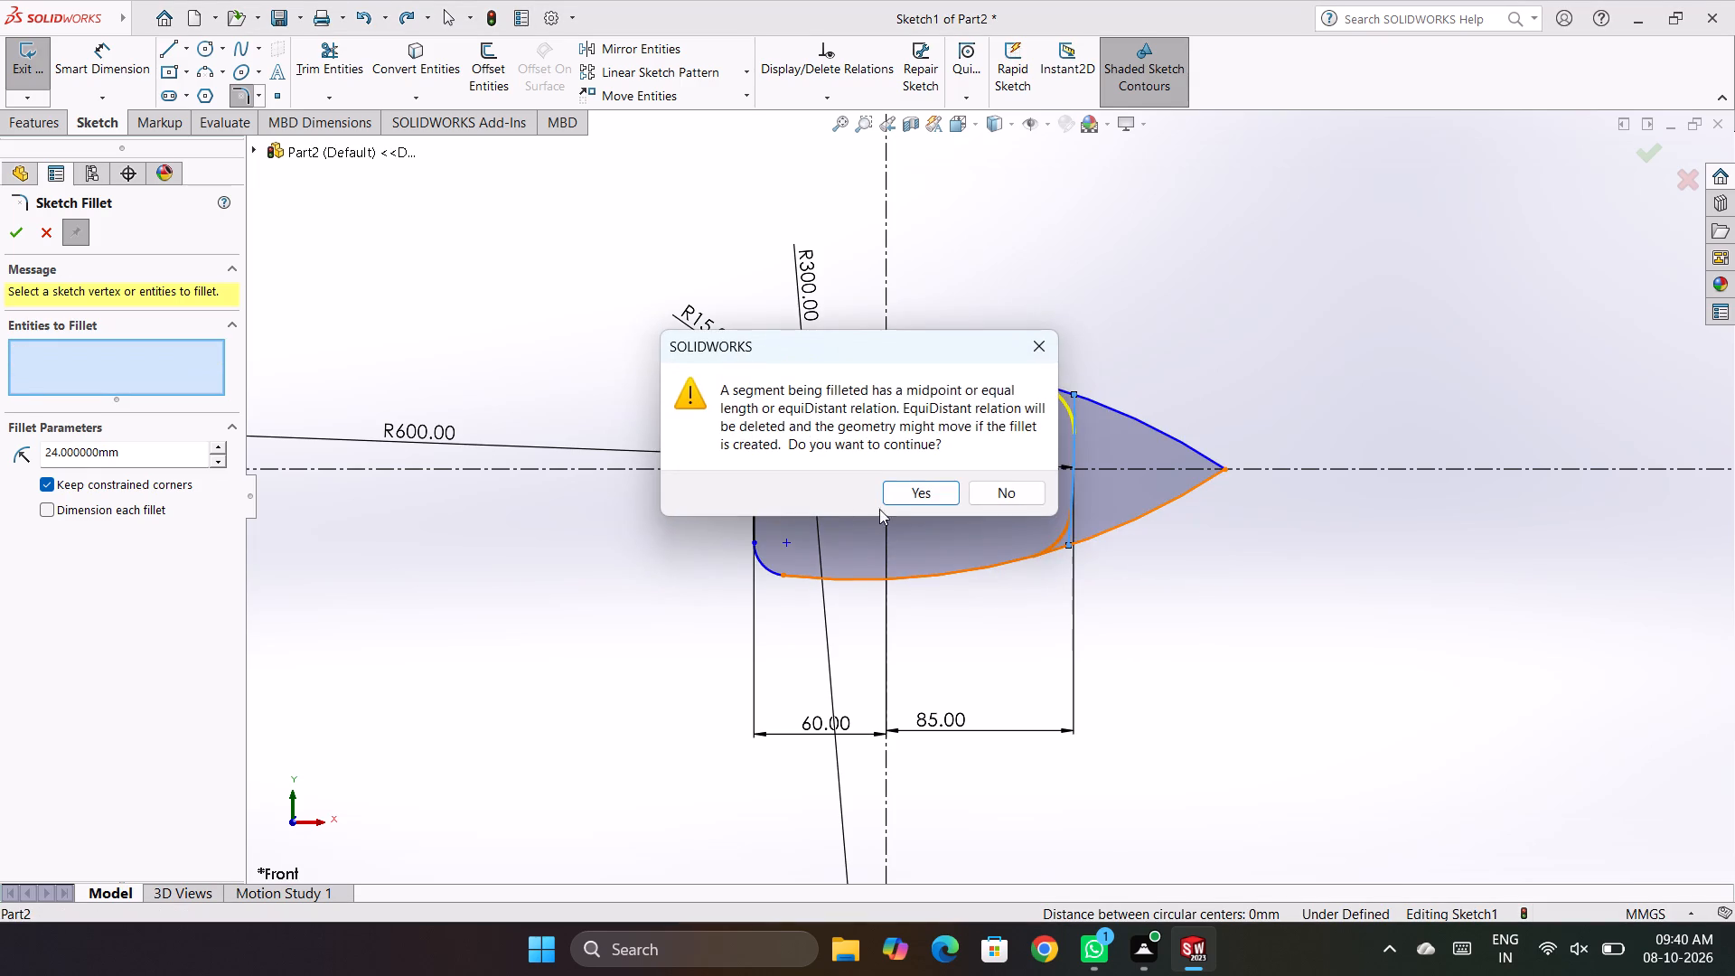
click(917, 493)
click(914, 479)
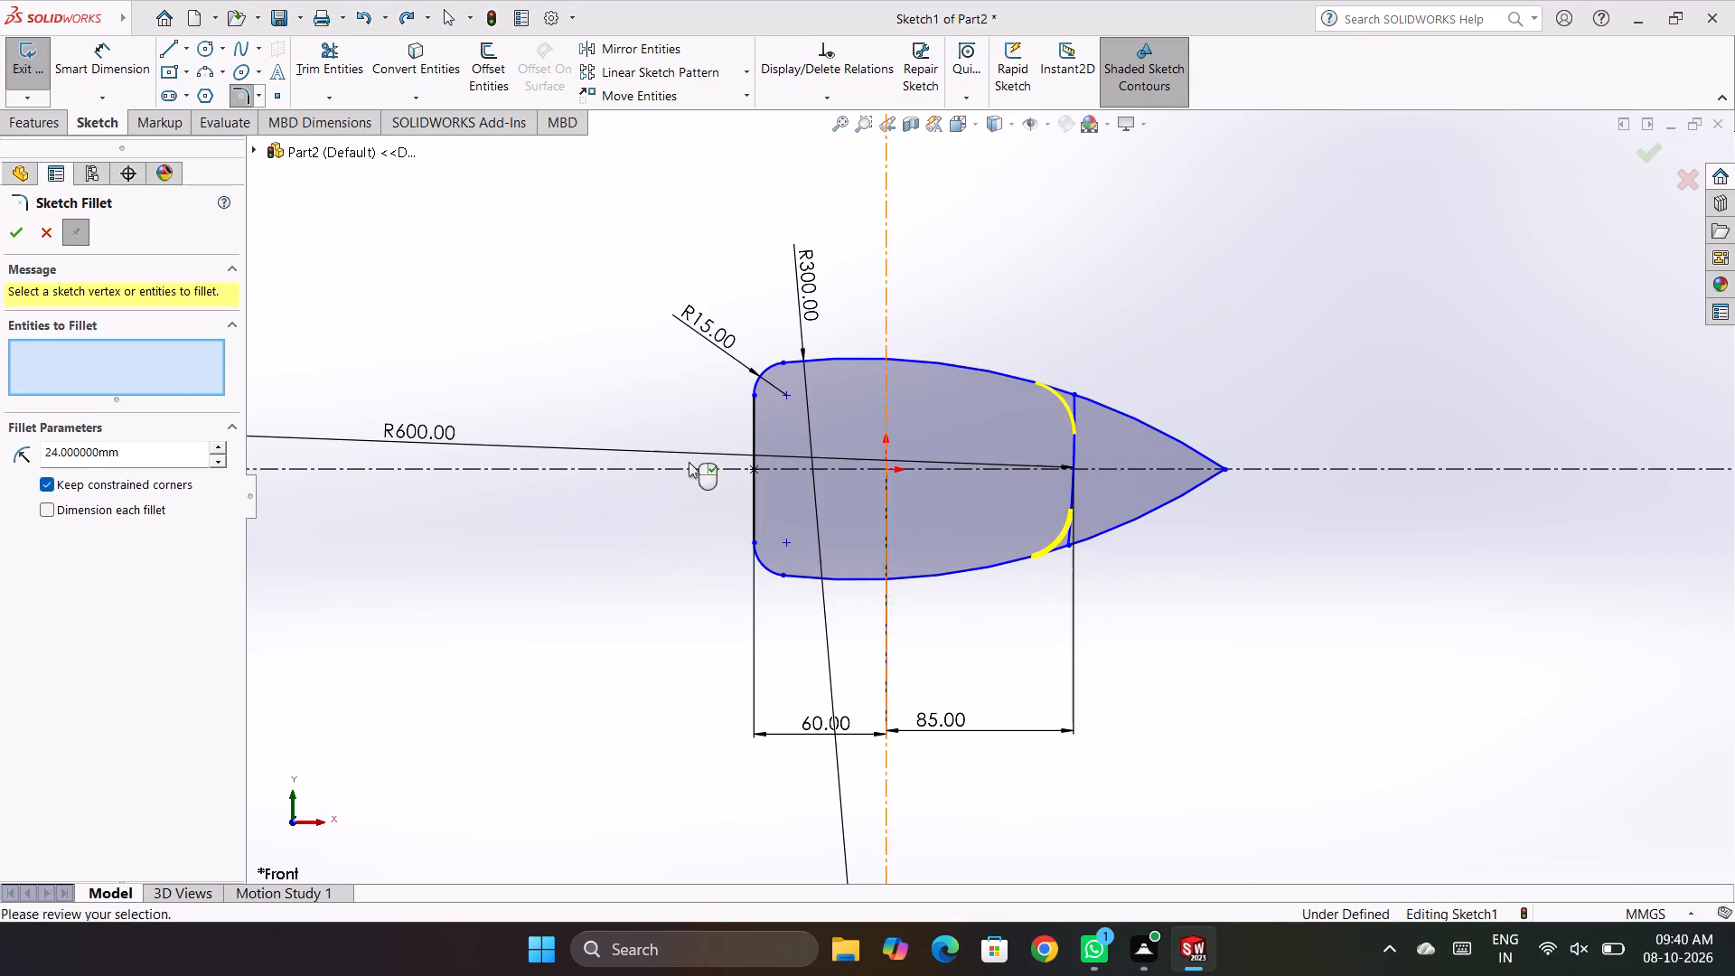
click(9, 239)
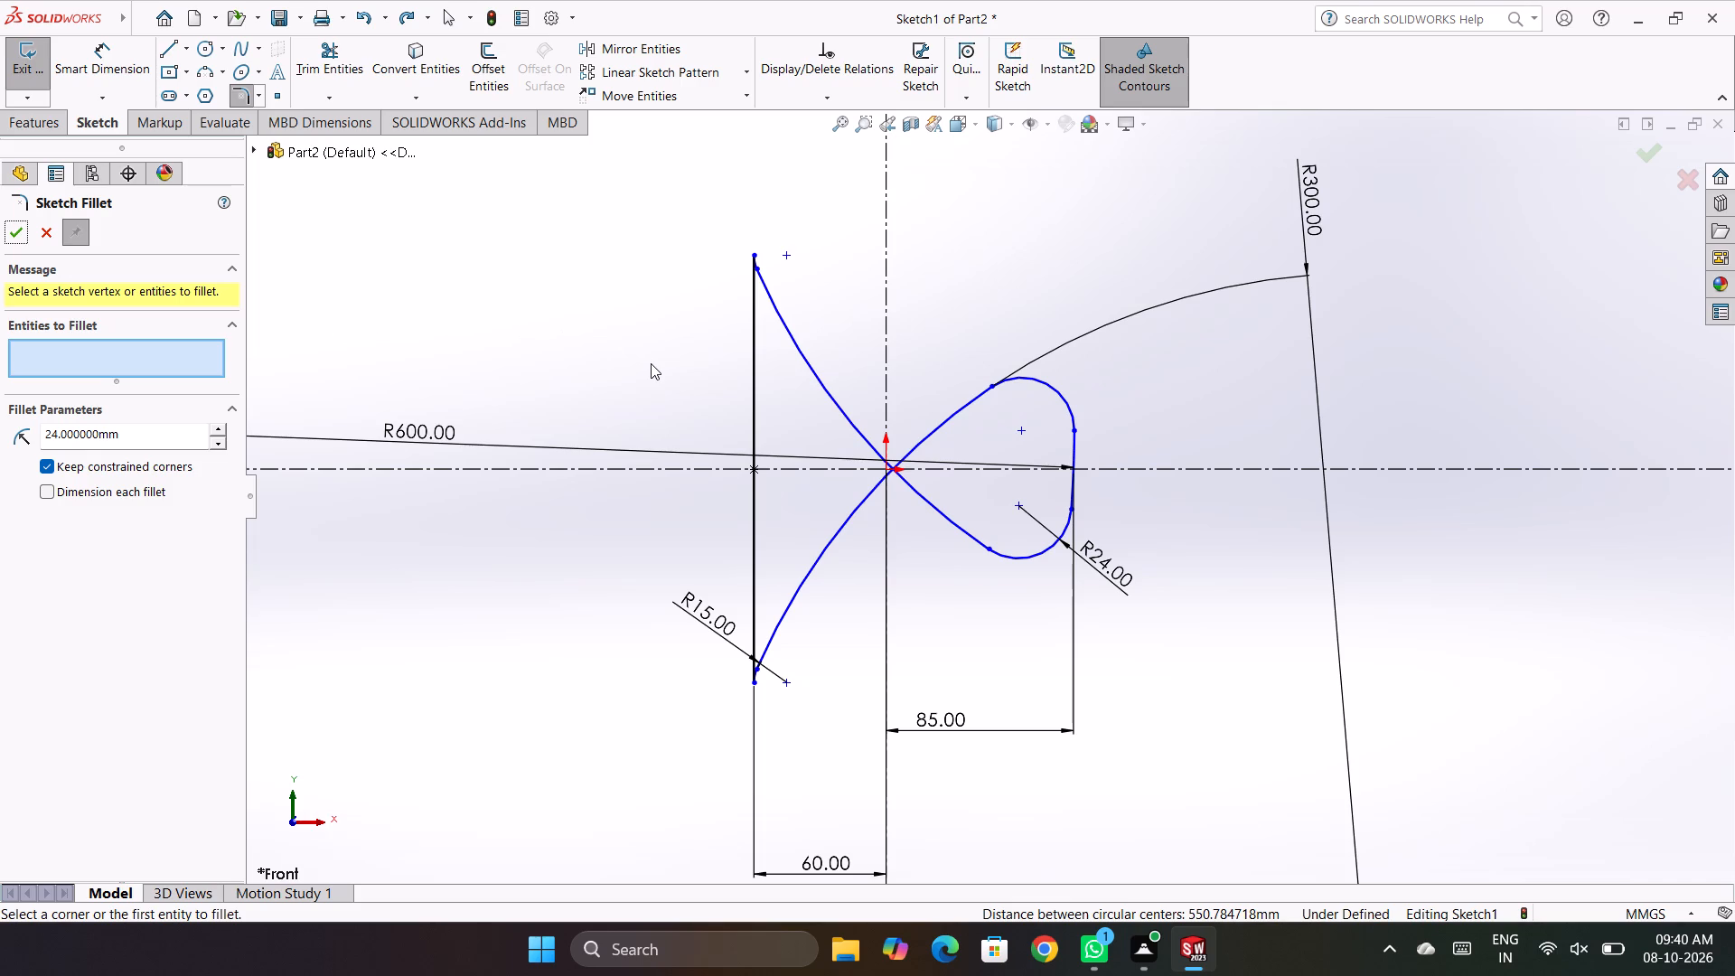
Undo the sketch edits back to the closed profile with the 24 mm corner arcs, 600 mm side arc and 40 mm height dimension.
key(ctrl+z)
key(ctrl+z)
key(ctrl+z)
key(ctrl+z)
key(ctrl+z)
key(ctrl+z)
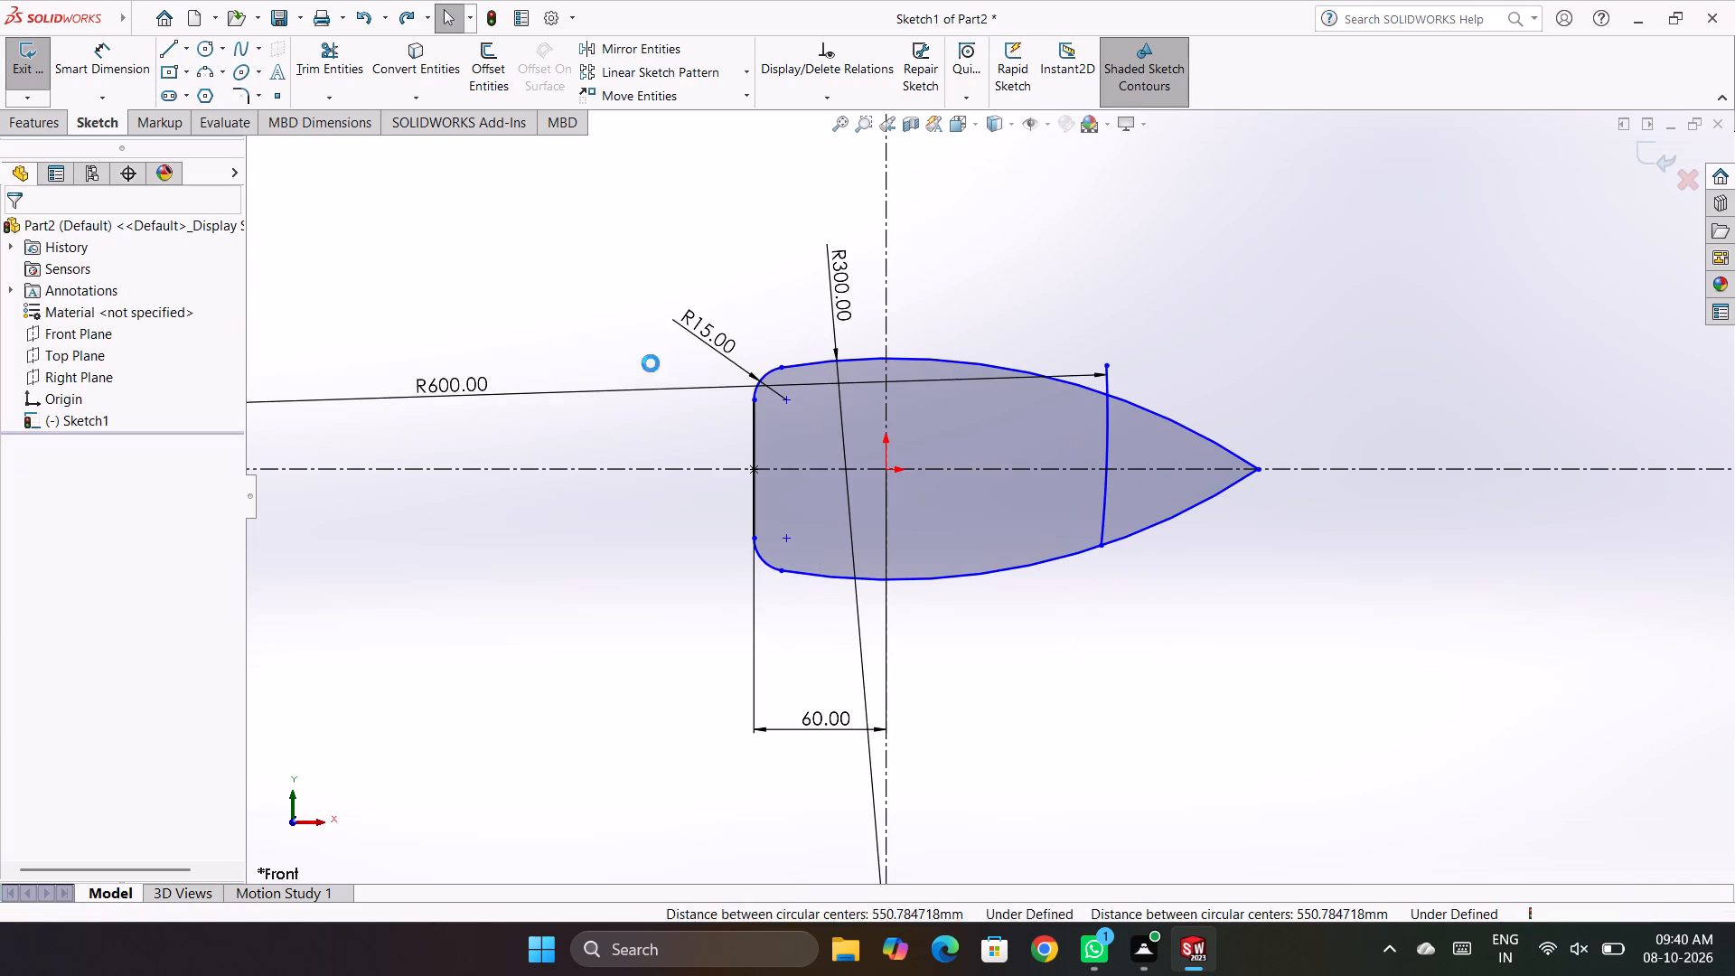
key(ctrl+z)
key(ctrl+z)
key(ctrl+z)
key(ctrl+z)
key(ctrl+z)
key(ctrl+z)
key(ctrl+z)
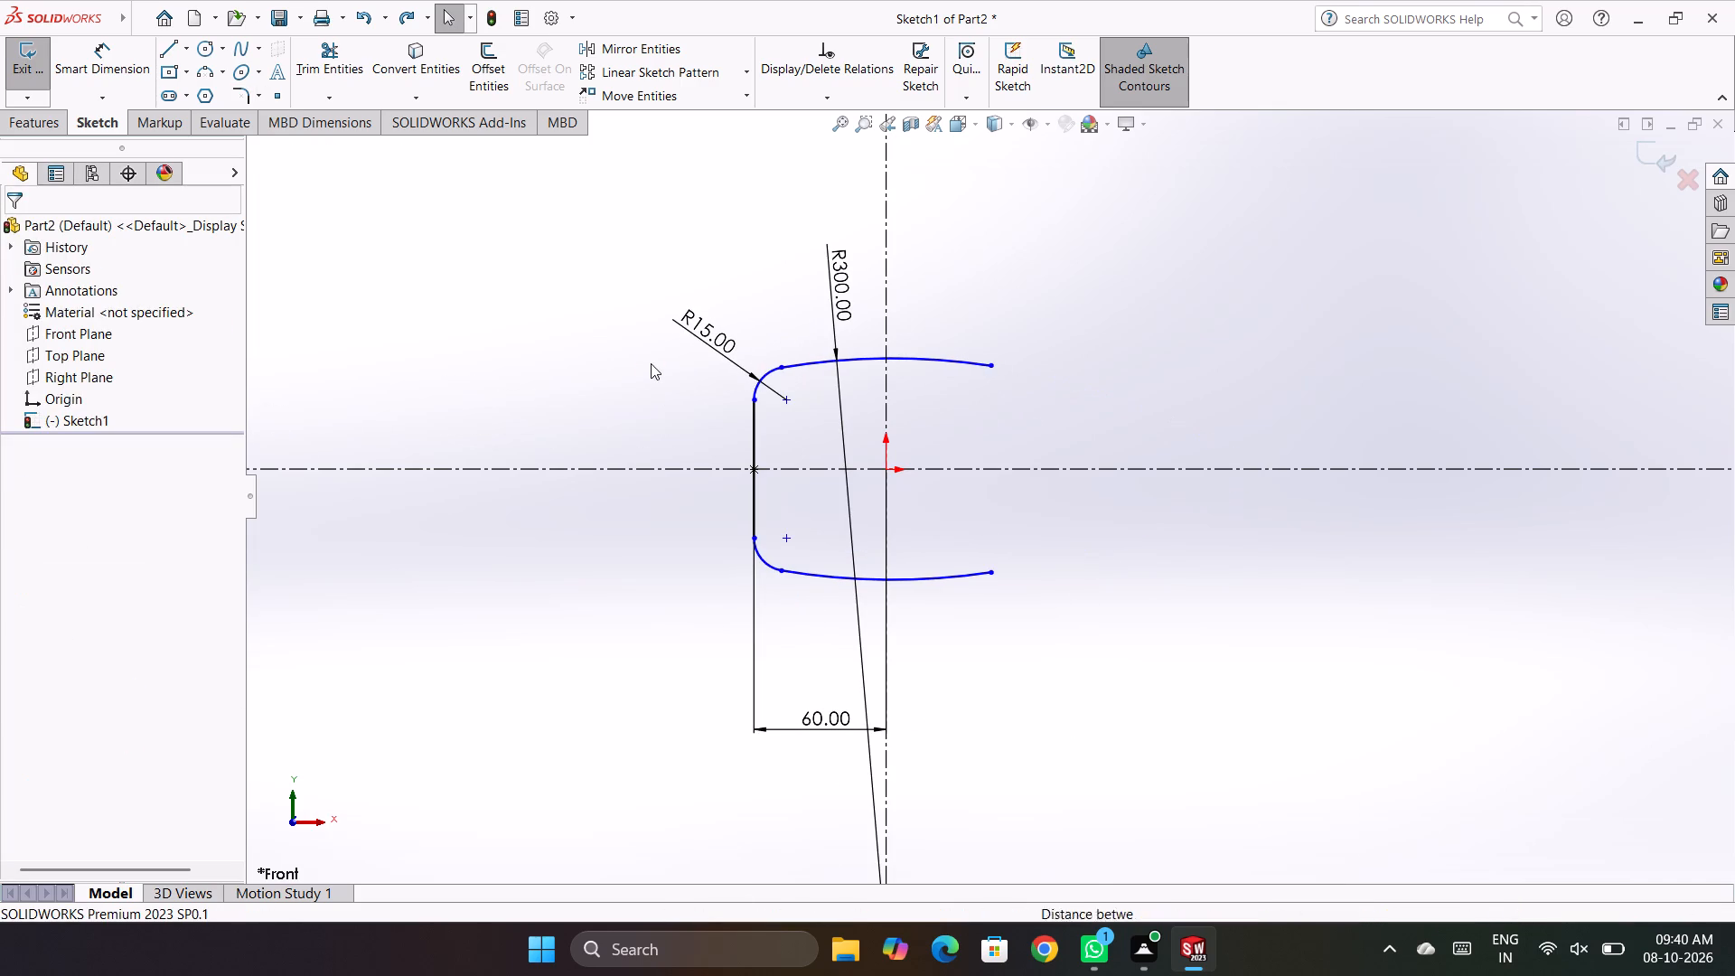
key(ctrl+z)
key(ctrl+z)
key(ctrl+z)
key(ctrl+z)
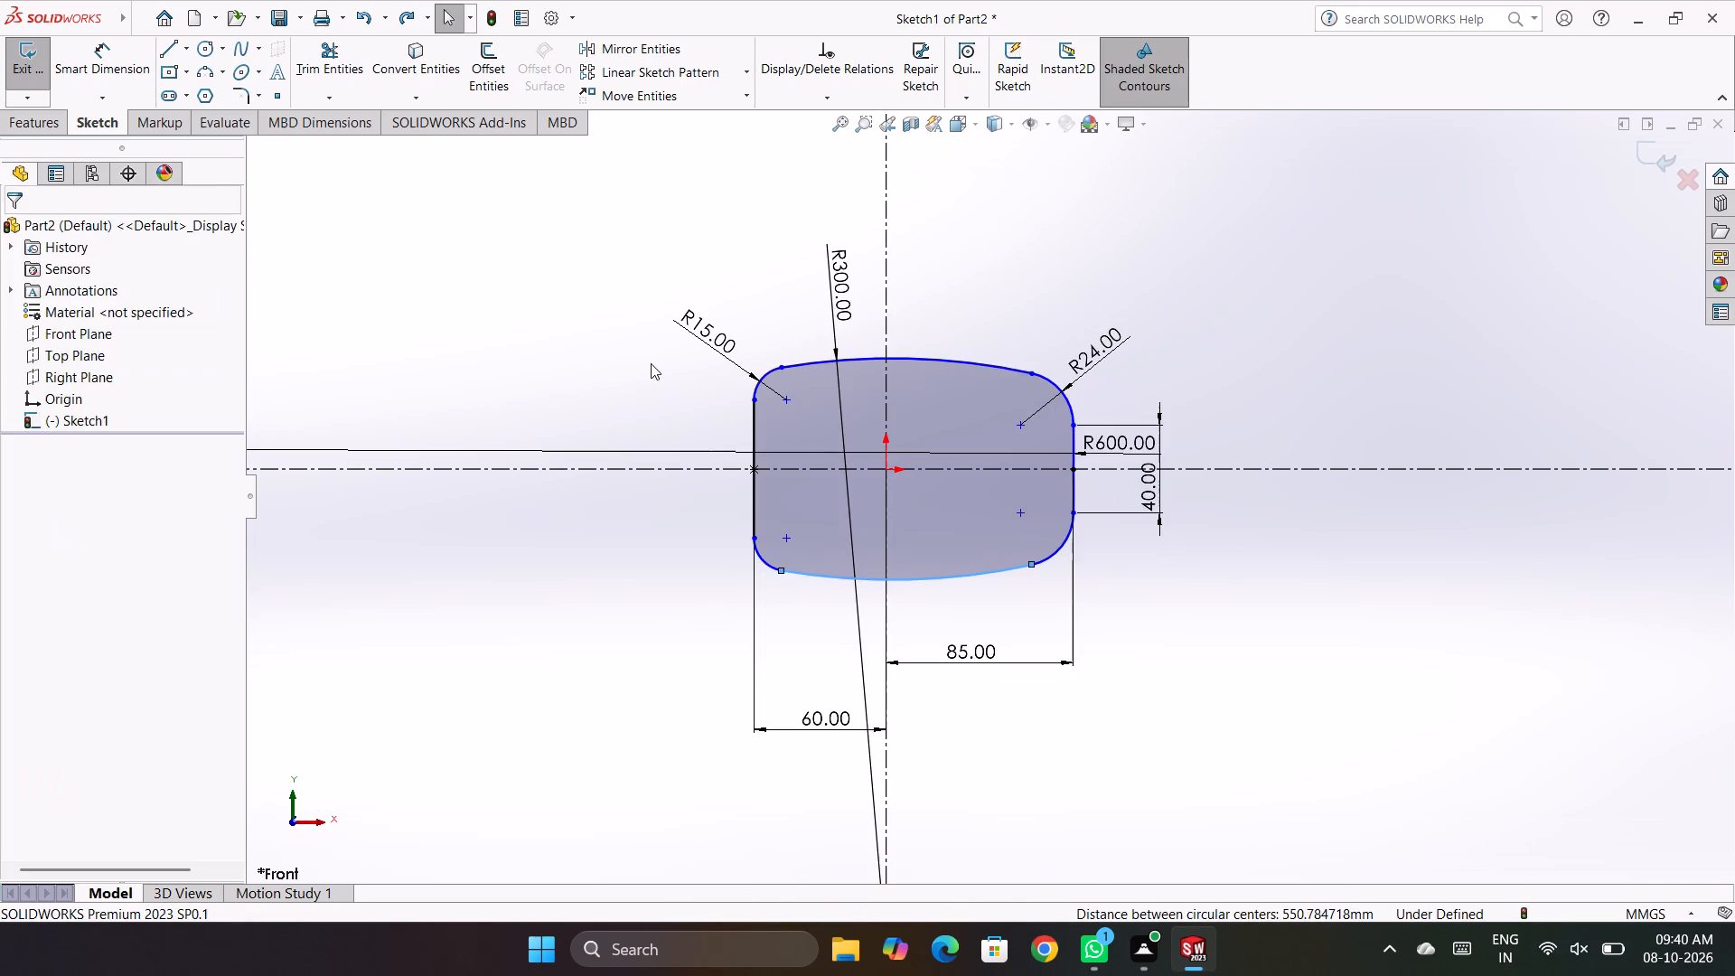
click(1524, 362)
Move the 600 mm radius dimension outward and the 40 mm dimension text below its extension lines so they no longer overlap.
drag(1114, 446, 1100, 445)
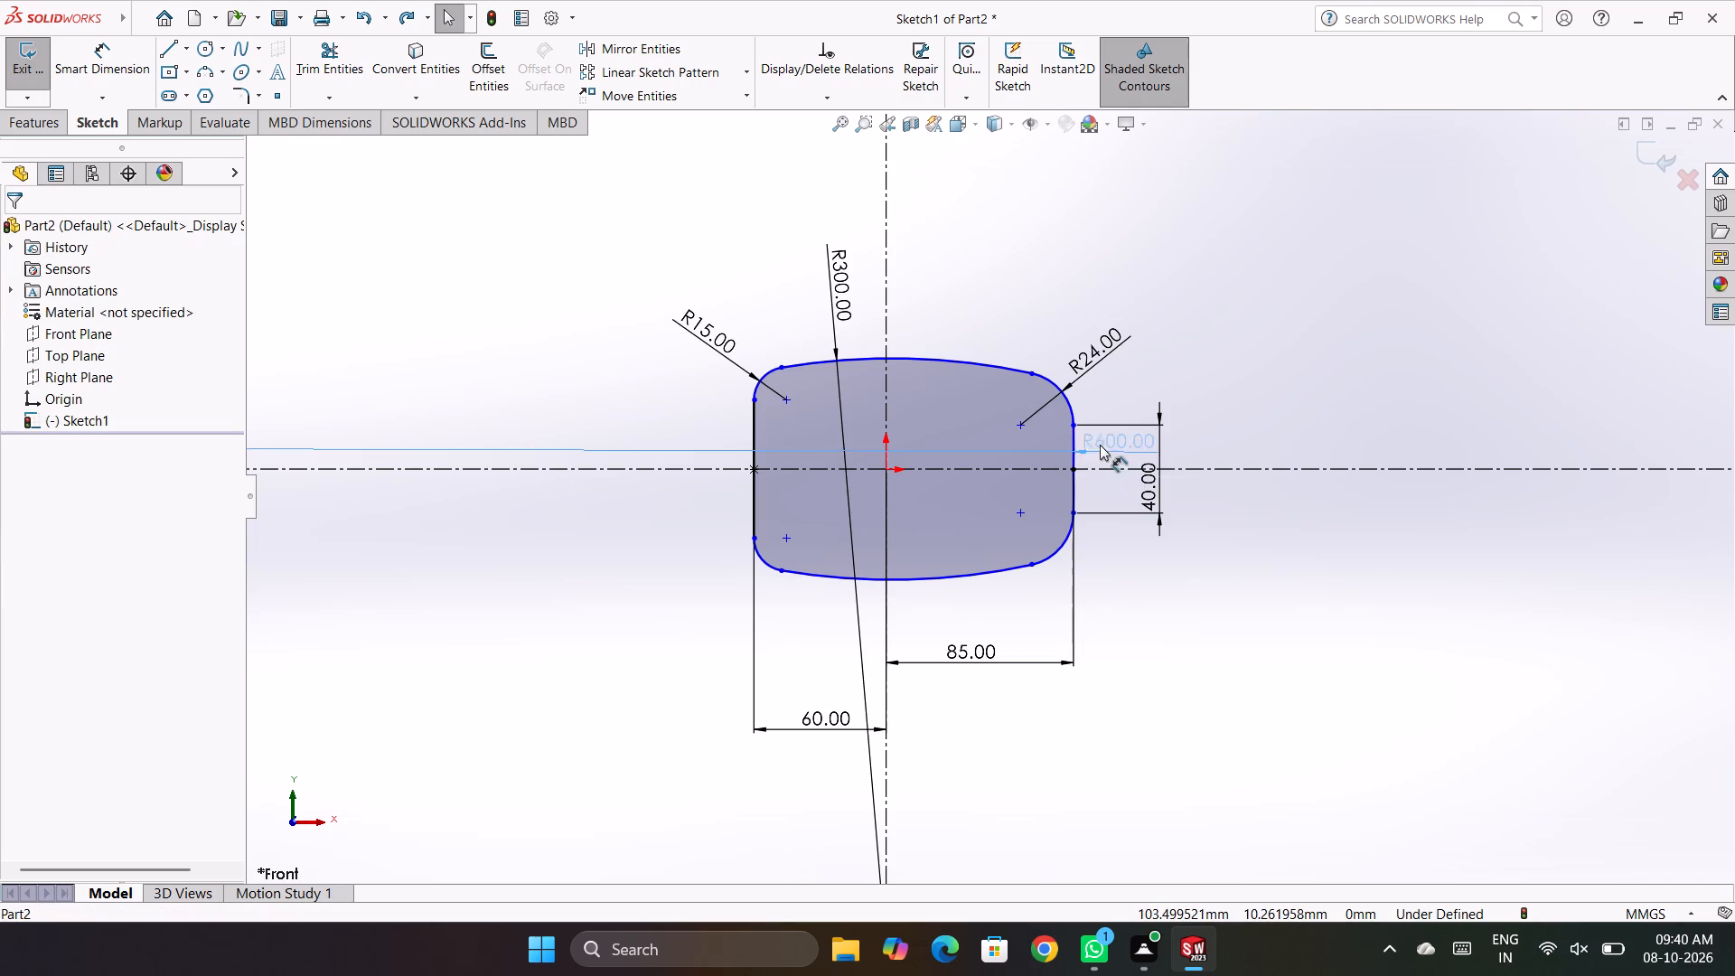
drag(1100, 445, 1151, 408)
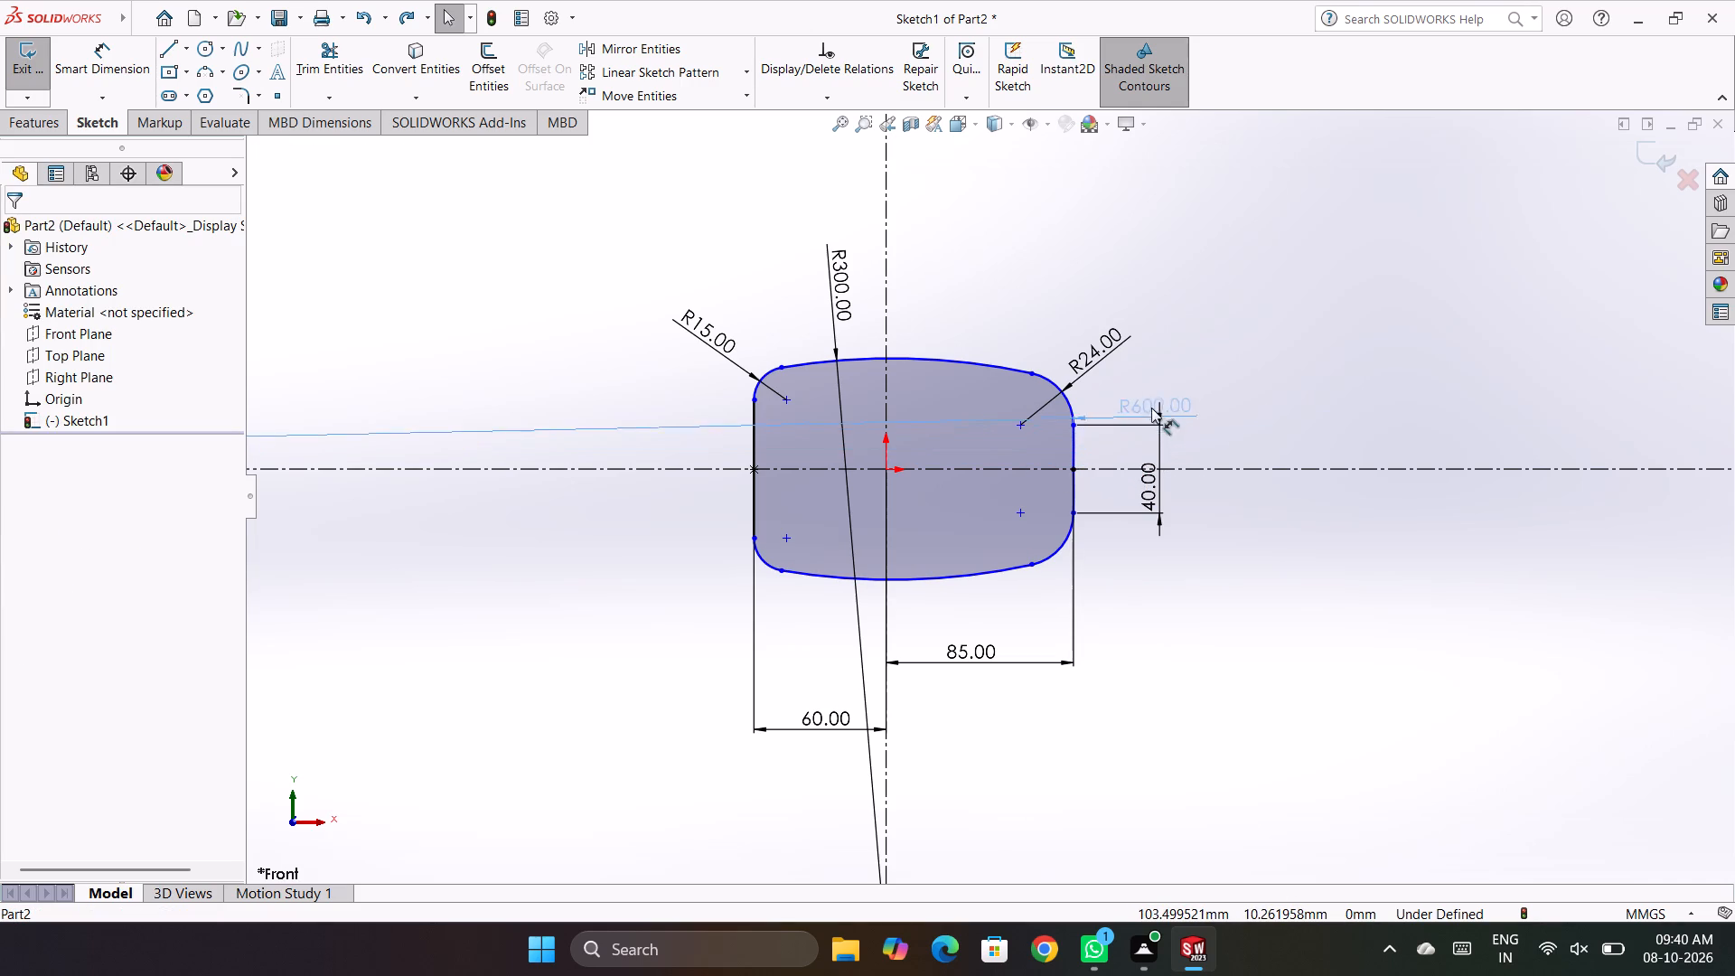
drag(1151, 408, 1205, 449)
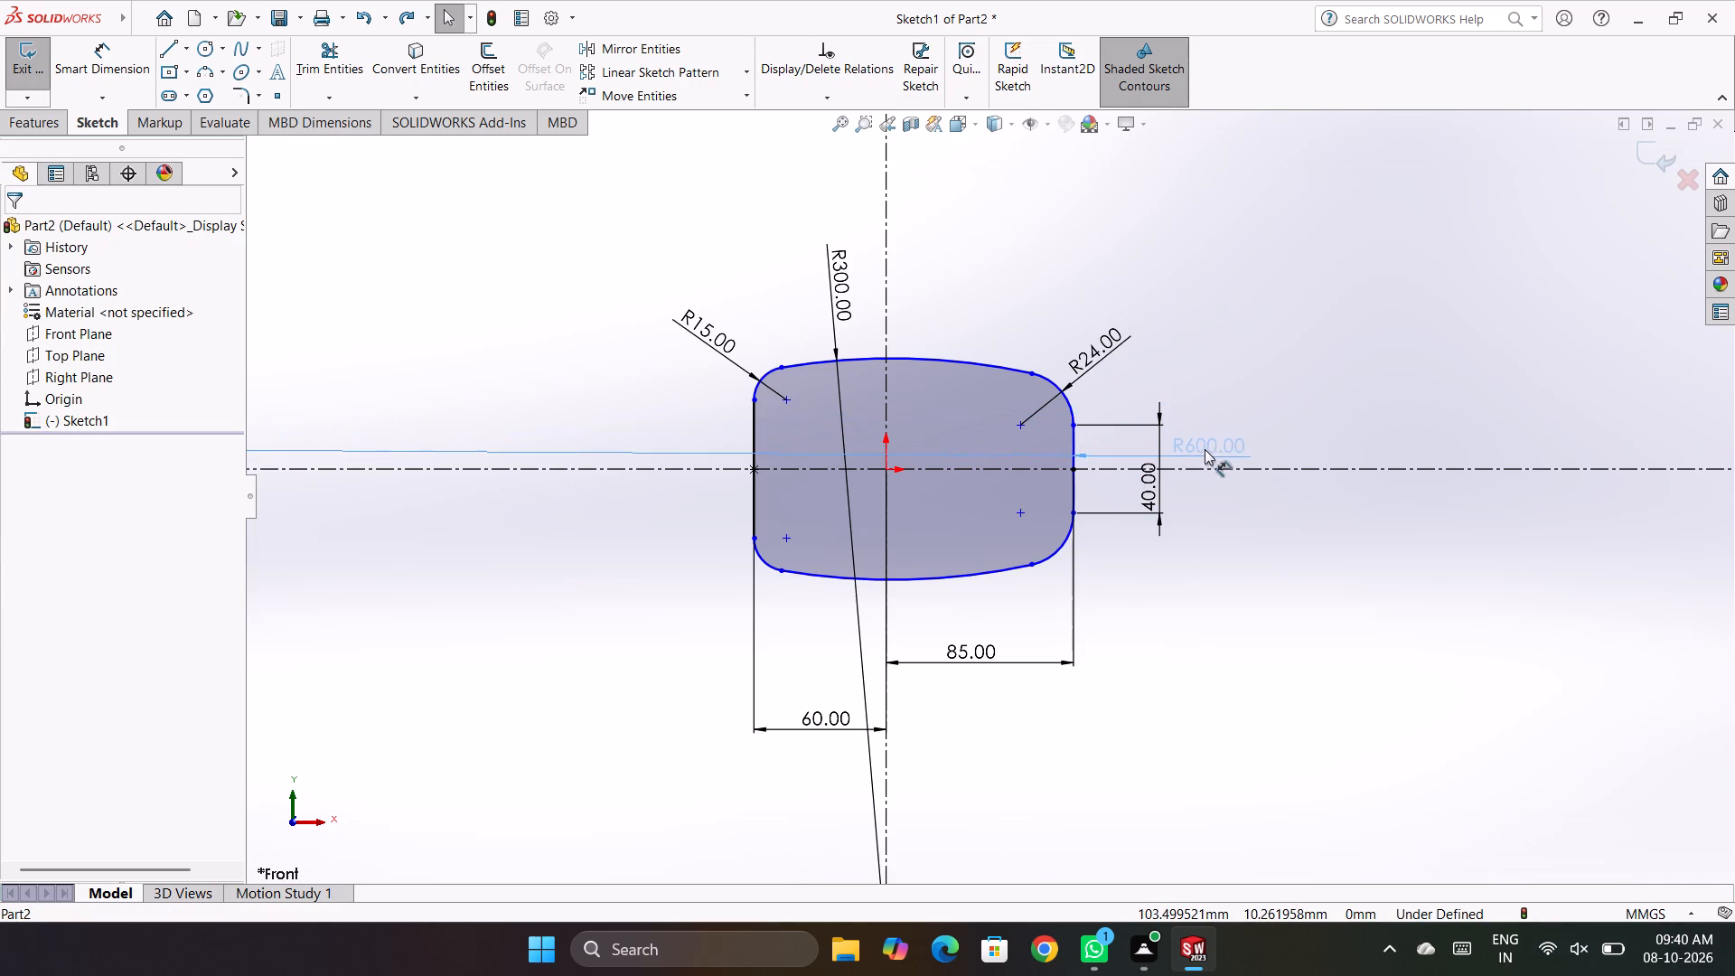
drag(1205, 449, 1210, 439)
click(1227, 534)
drag(1148, 495, 1131, 577)
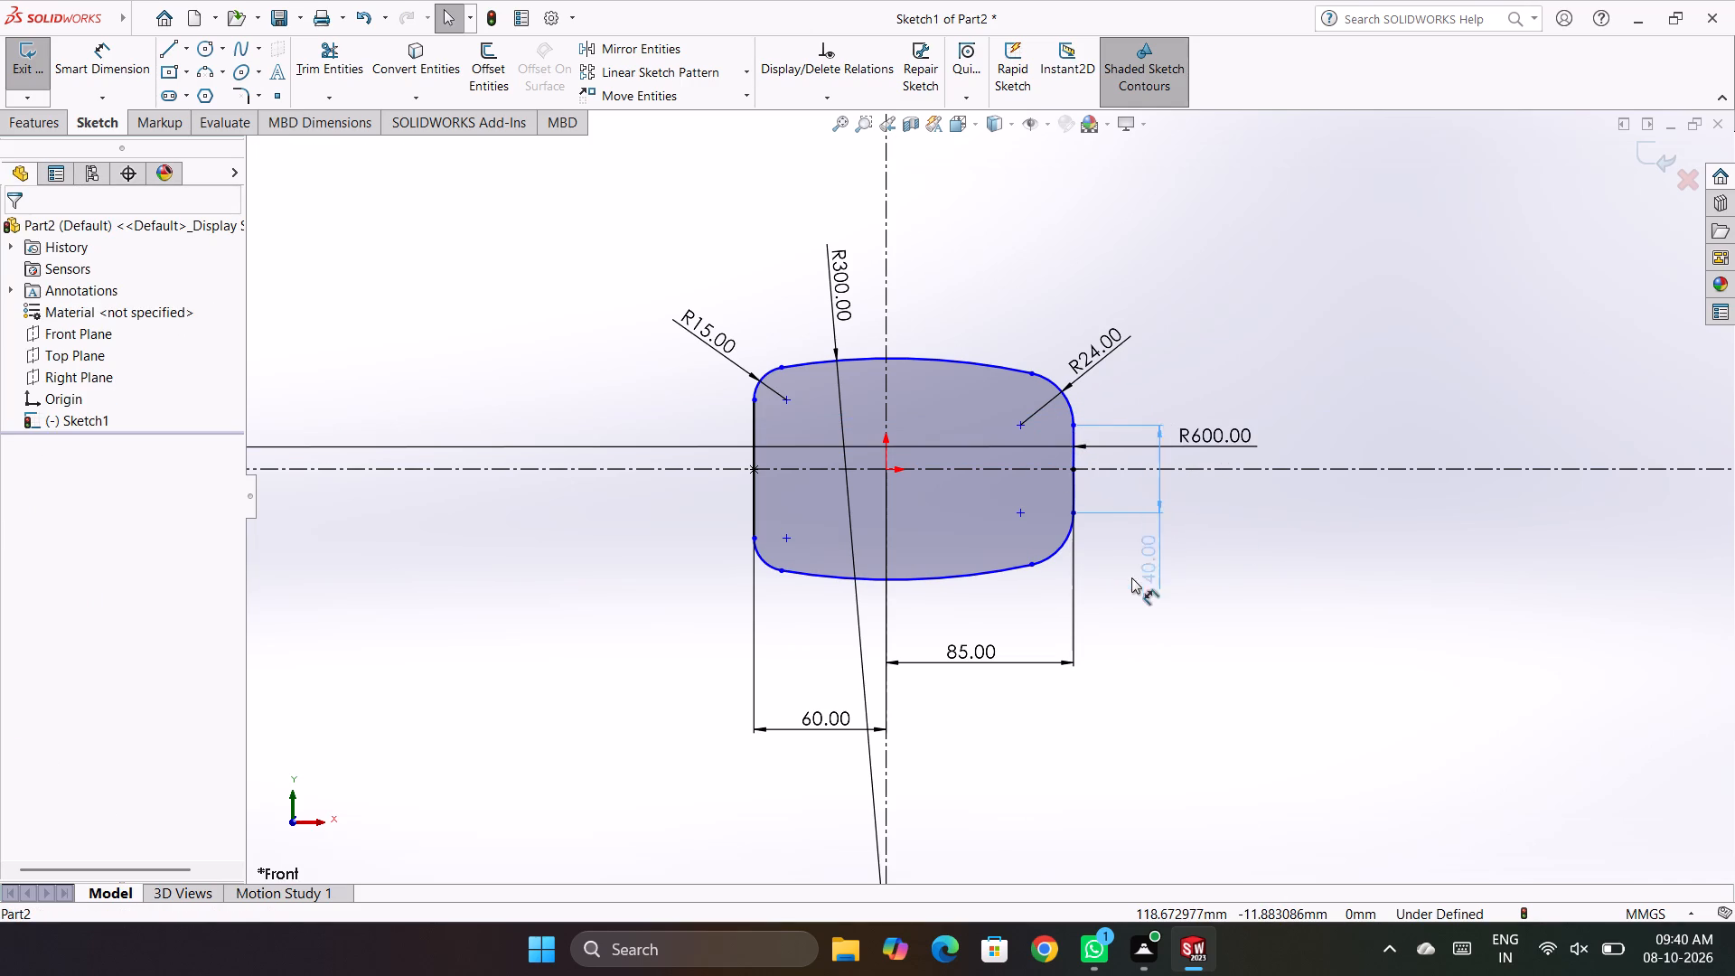
drag(1131, 577, 1133, 579)
click(1203, 543)
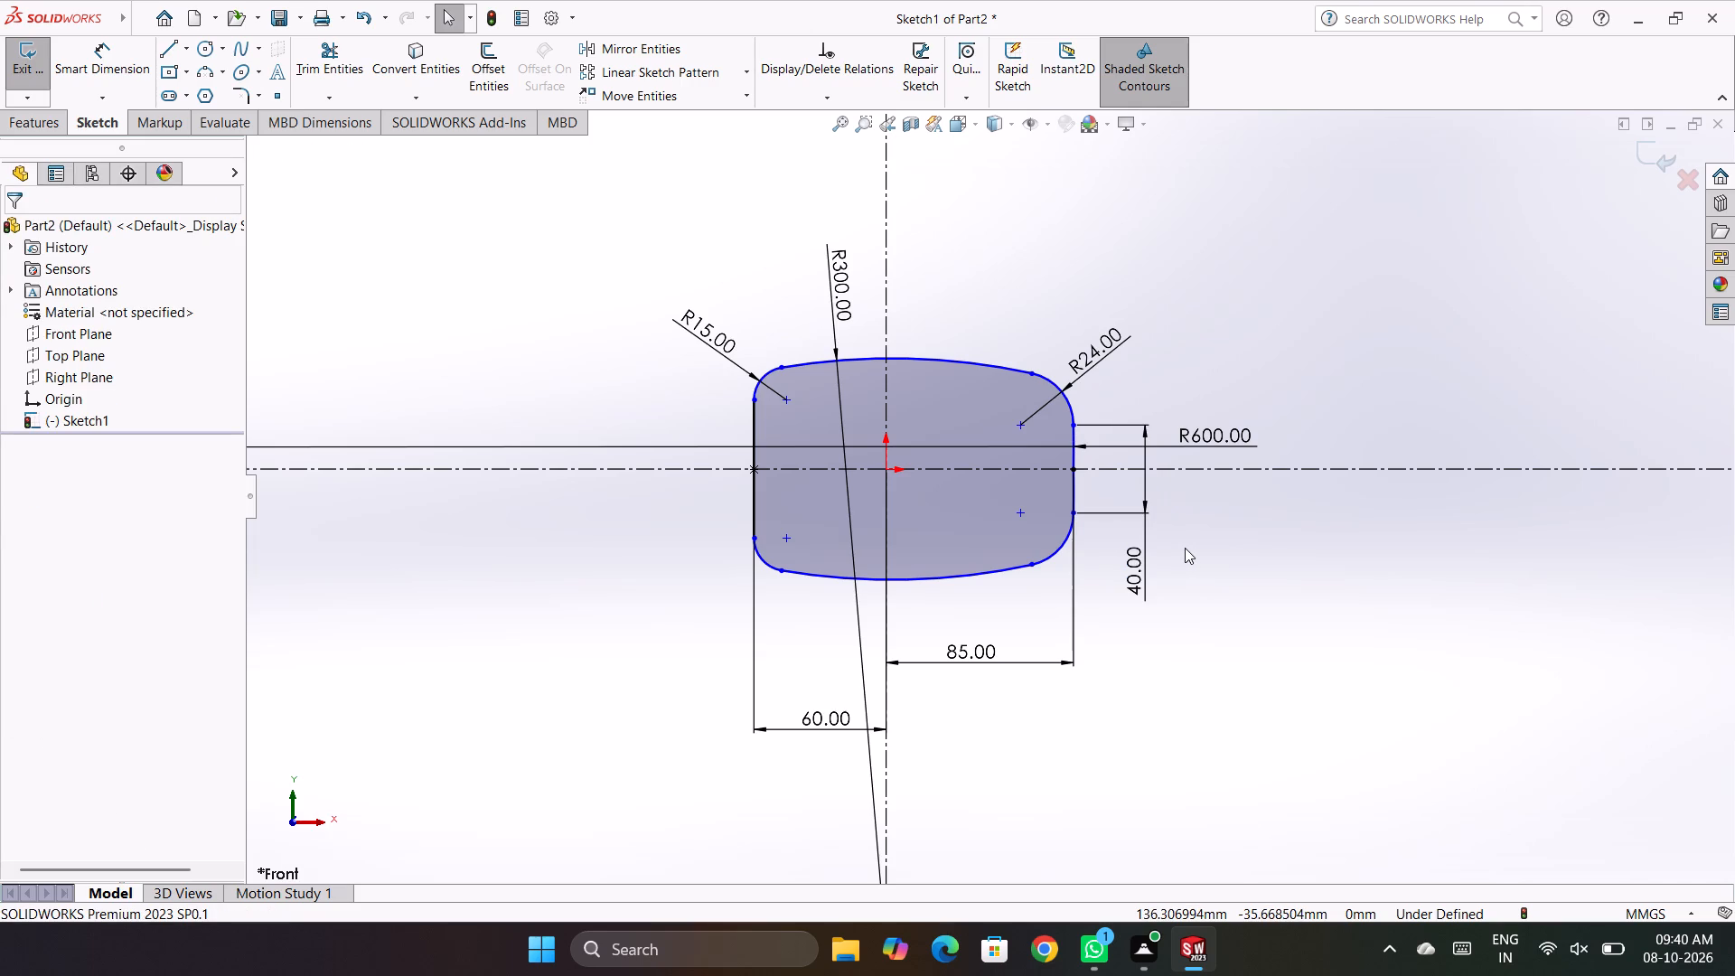
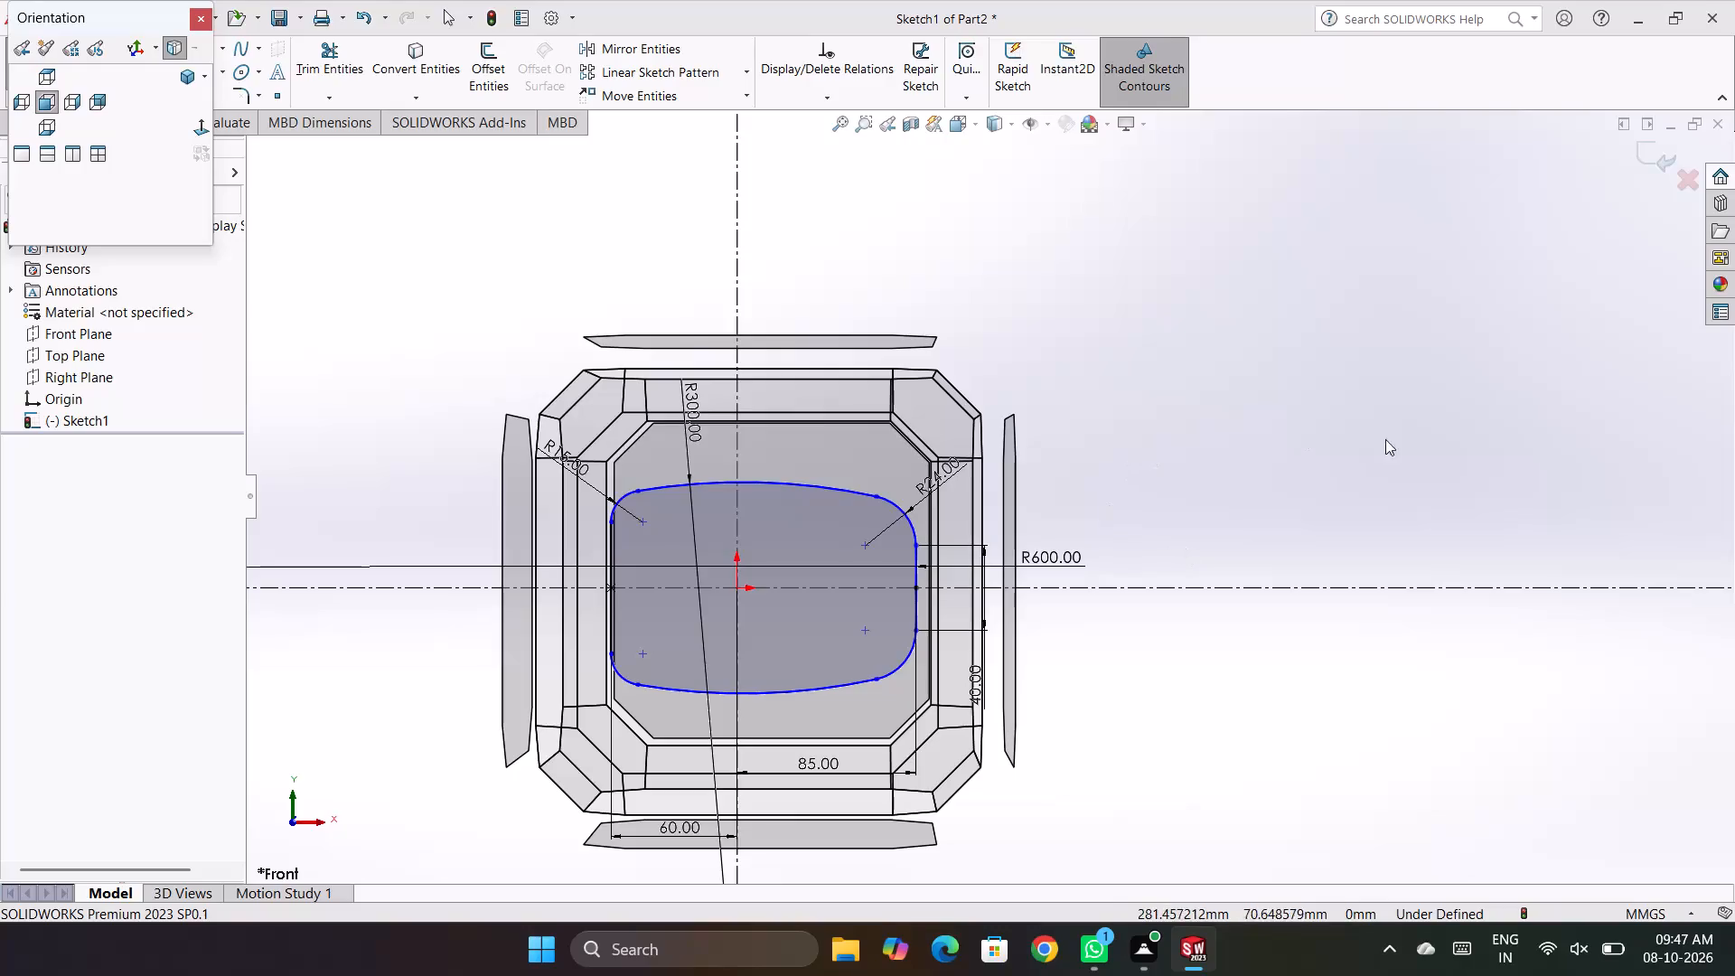
Dimension the overall height between the upper and lower 300 mm arcs as 100 mm.
click(1432, 435)
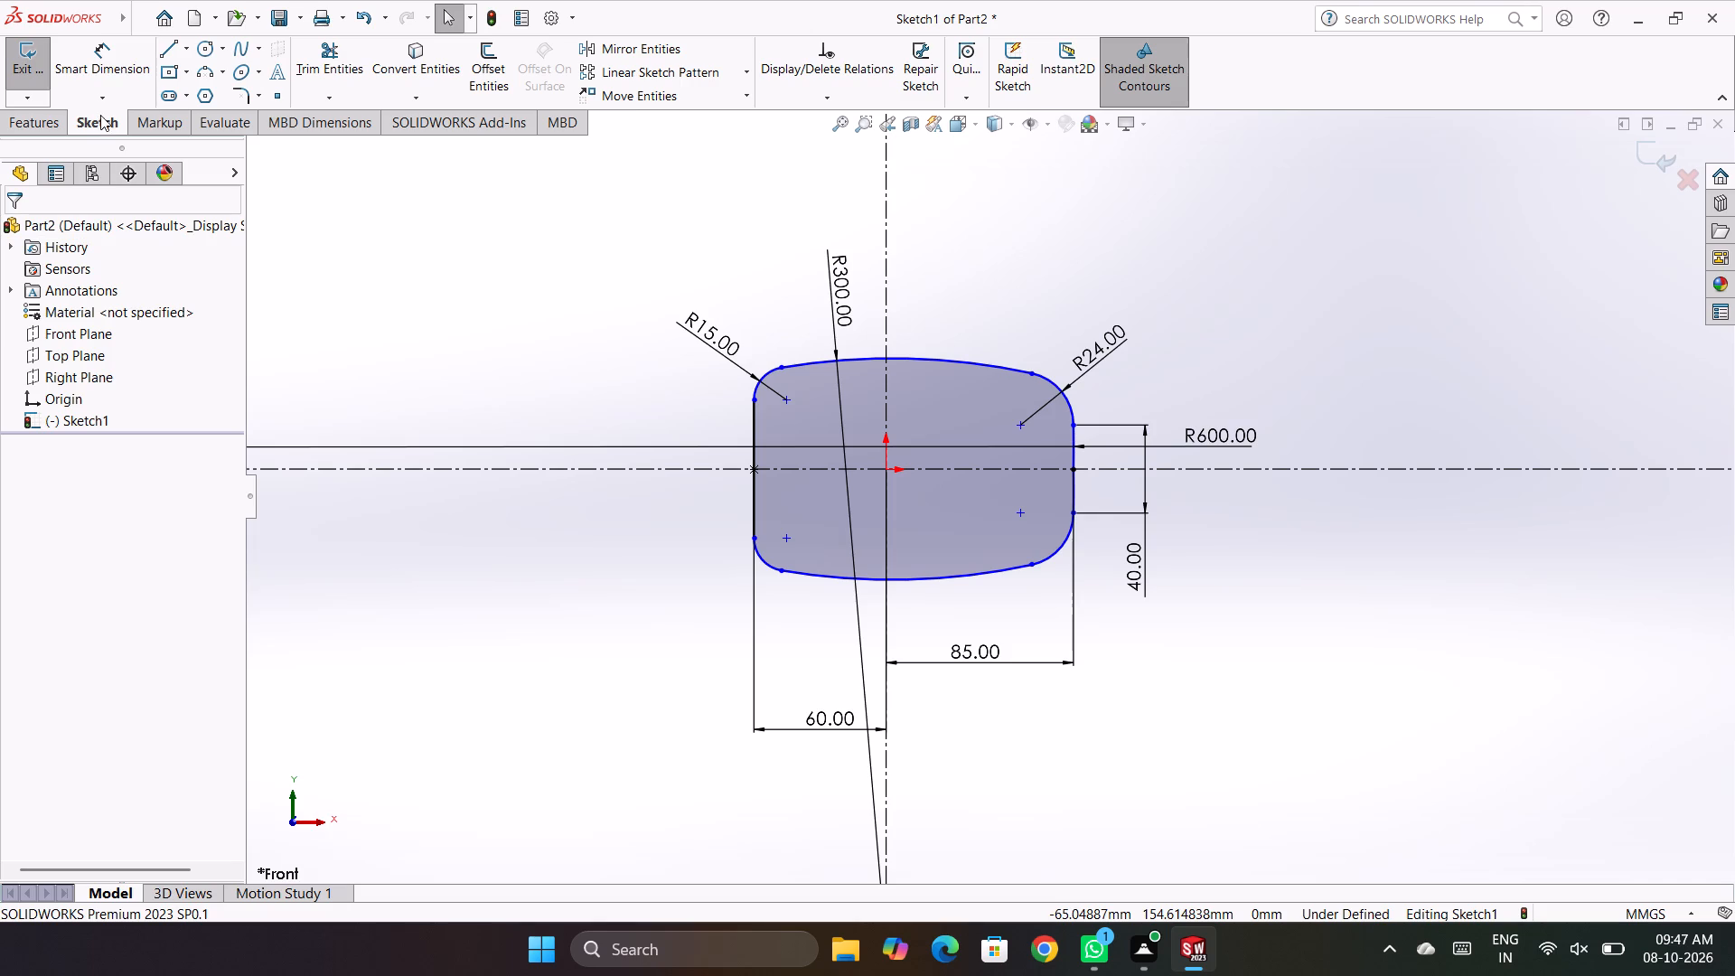
click(104, 65)
scroll(876, 399, down, 3)
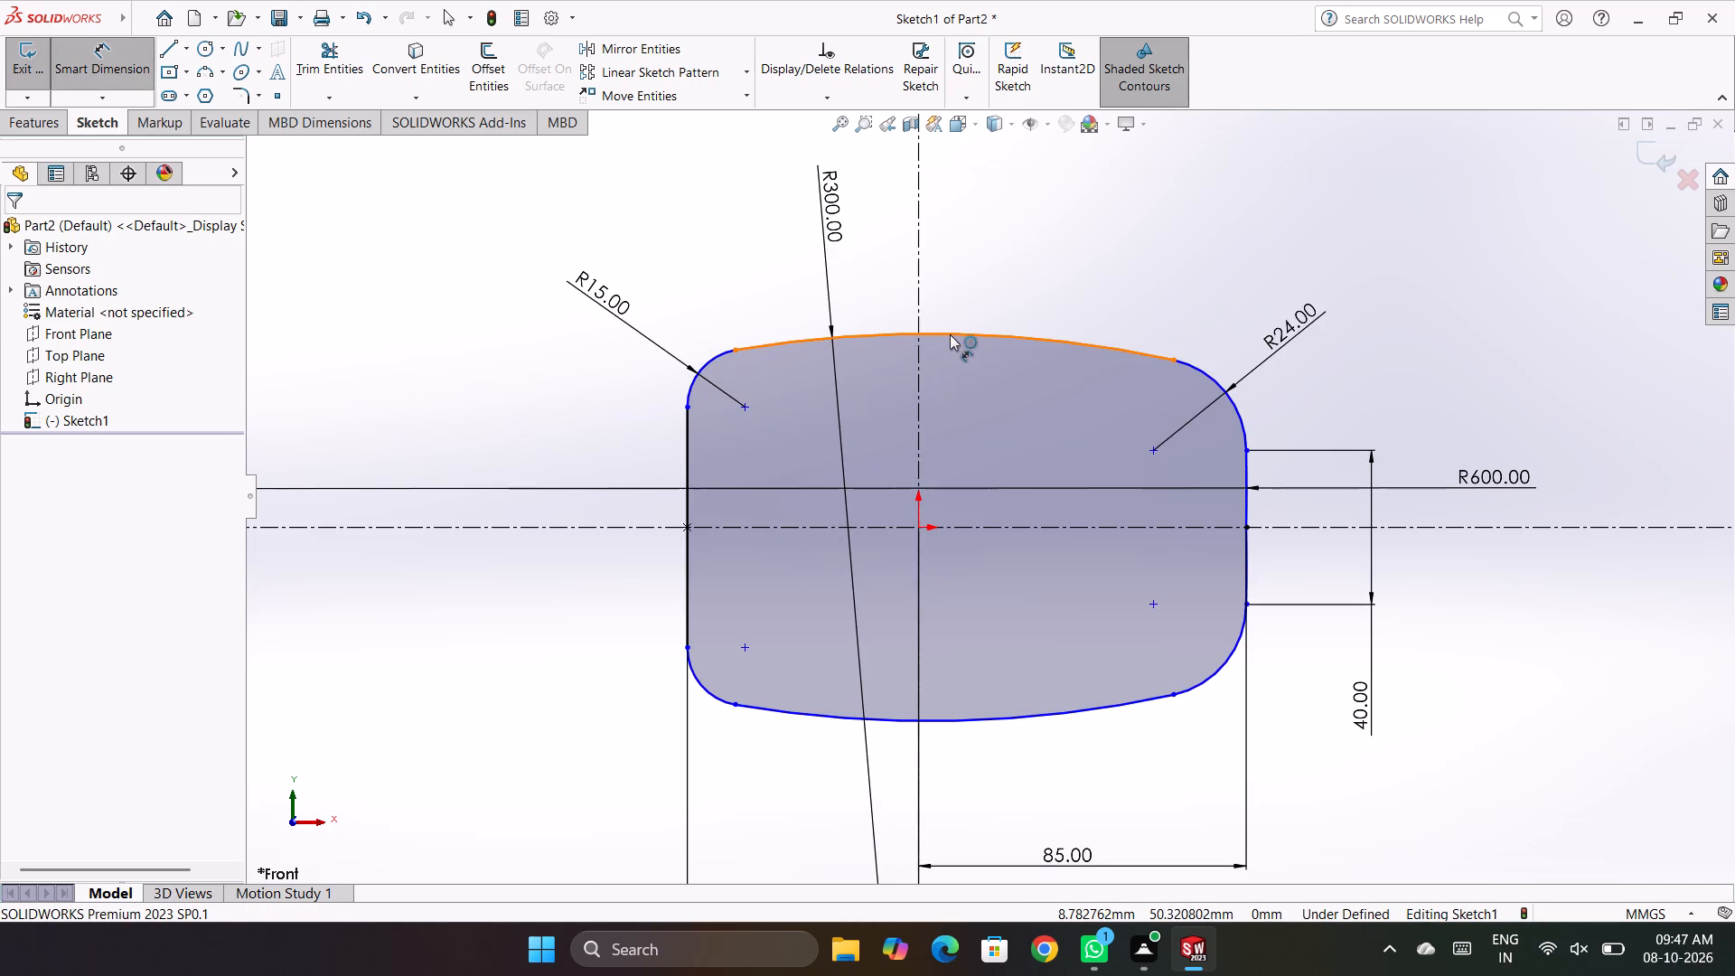
click(954, 334)
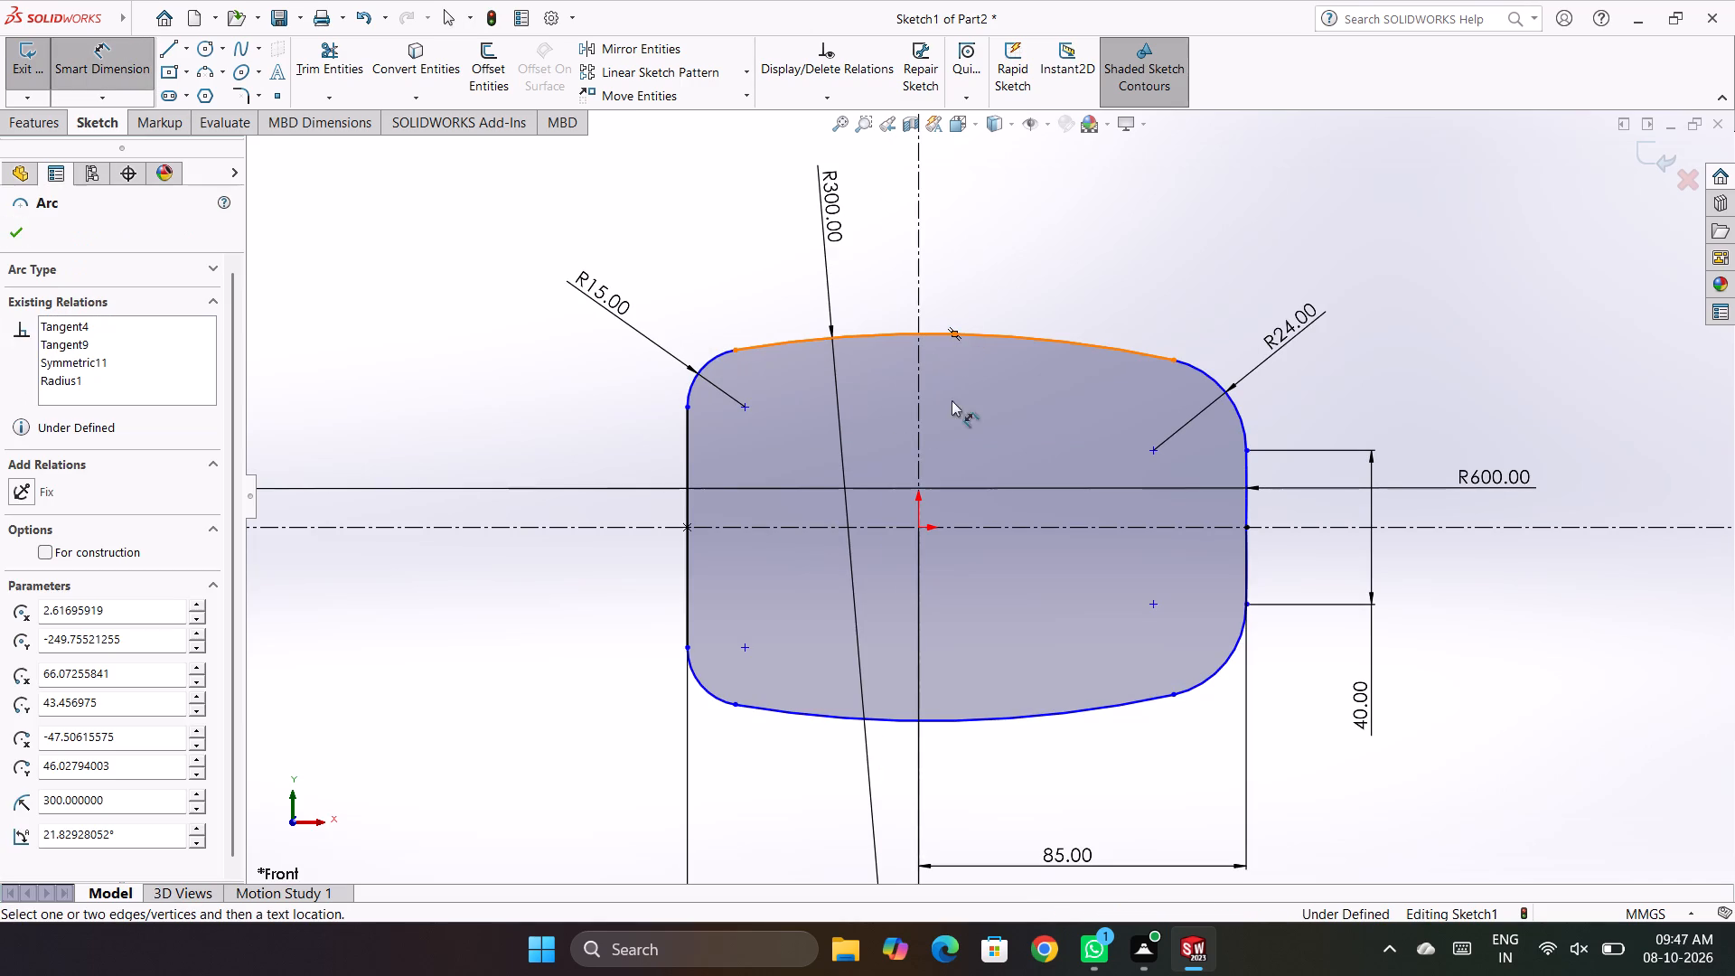
click(955, 718)
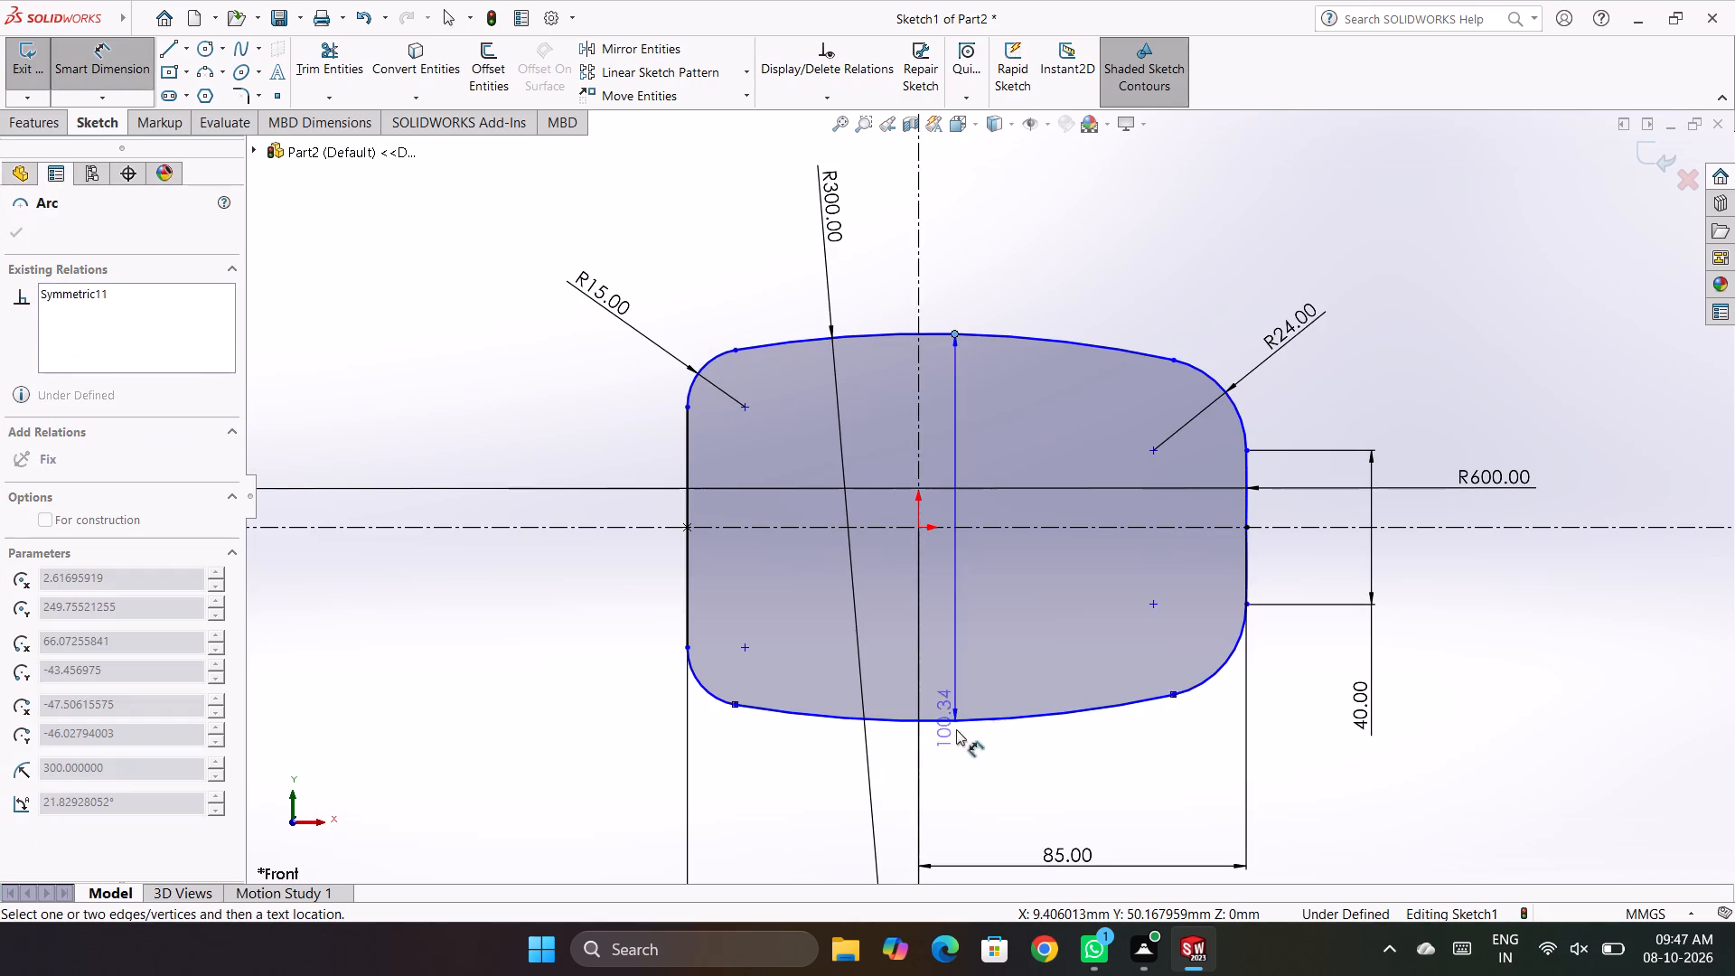
click(539, 594)
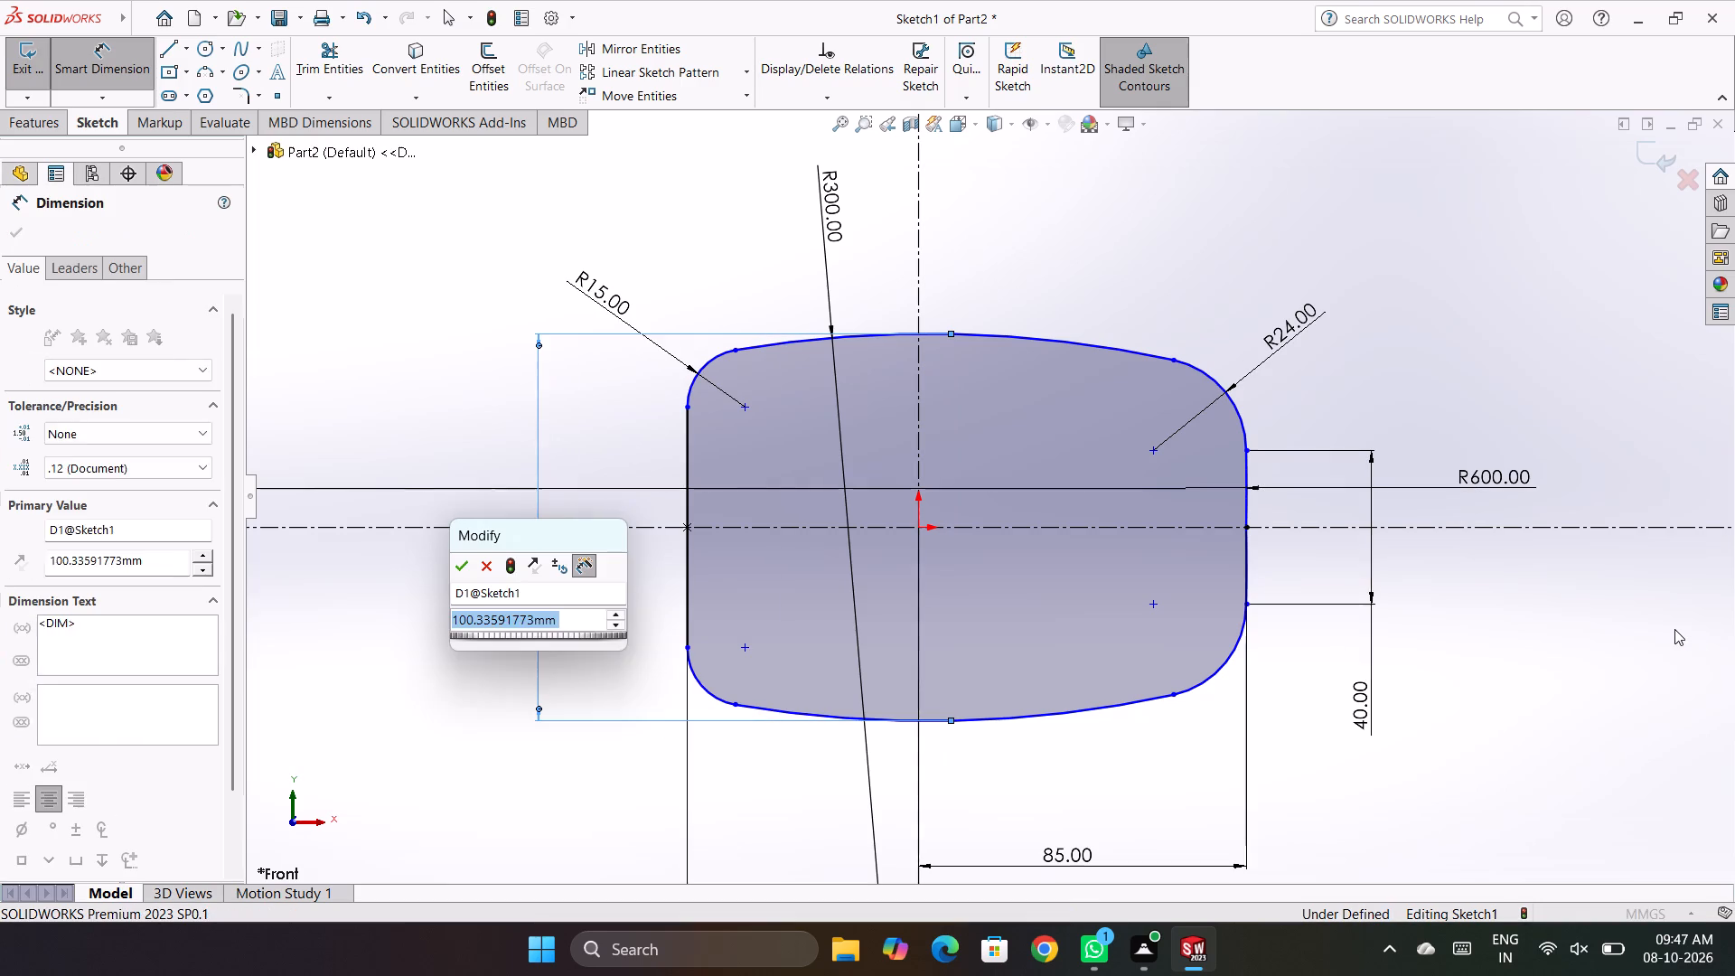
text(100)
key(Return)
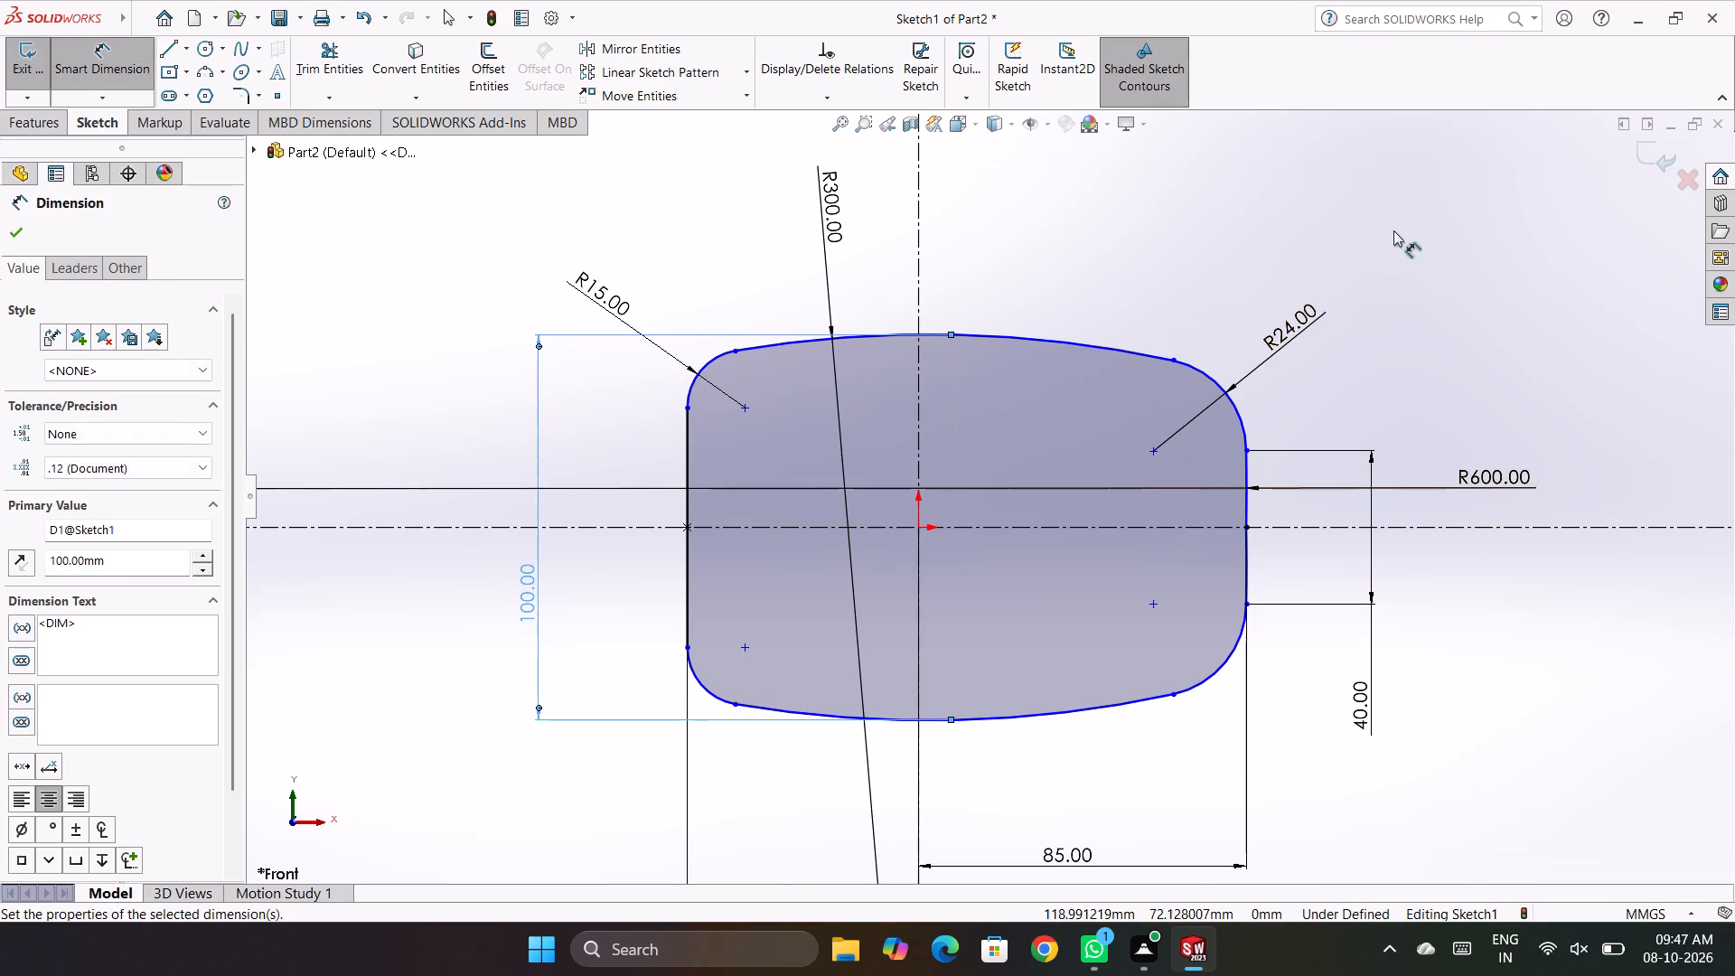
click(1440, 284)
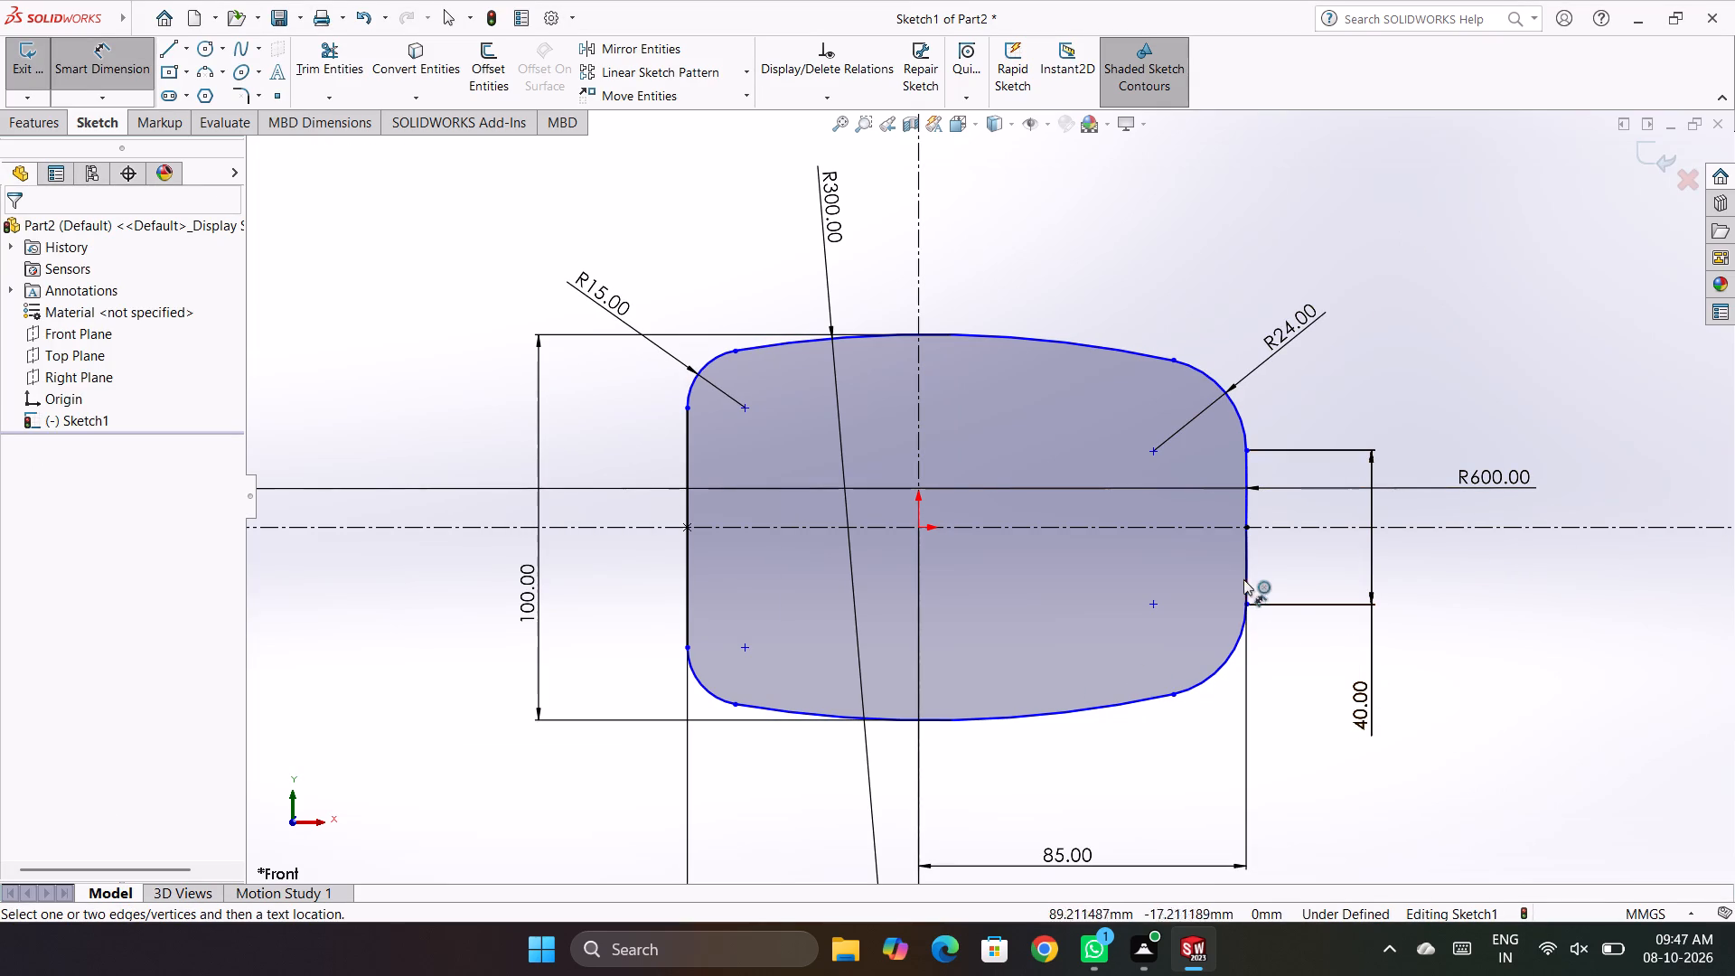
Delete the 40 mm vertical dimension beside the 600 mm side arc.
scroll(878, 727, down, 3)
scroll(888, 727, up, 6)
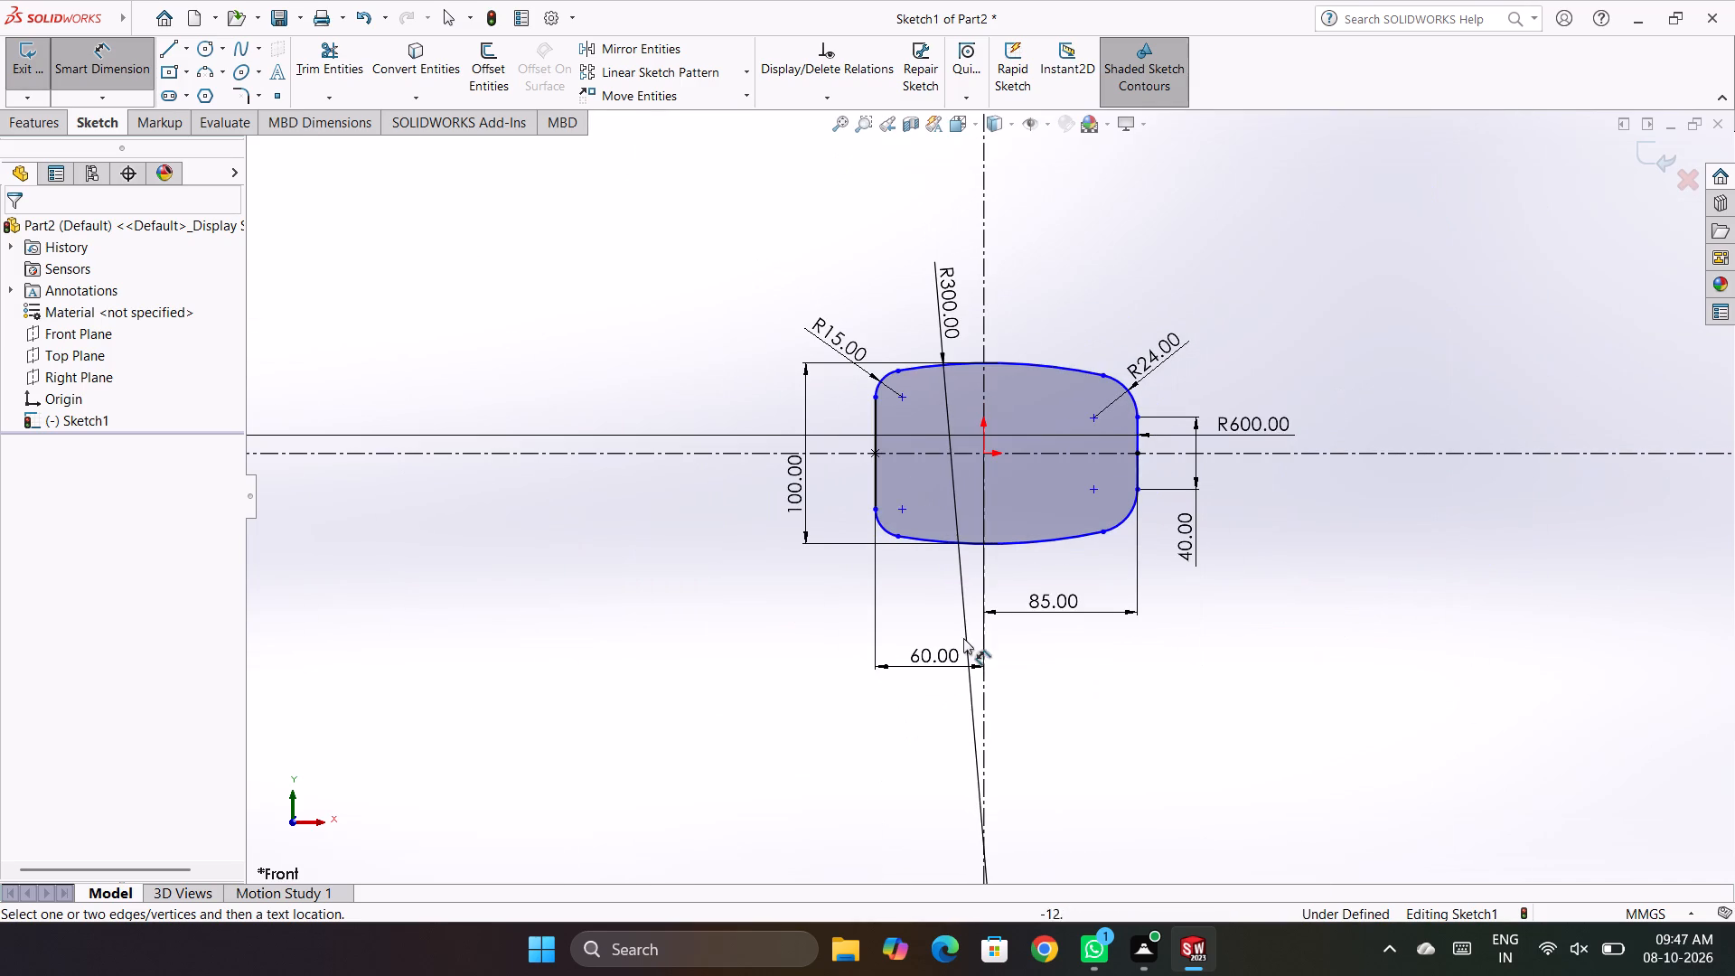
scroll(1088, 350, down, 3)
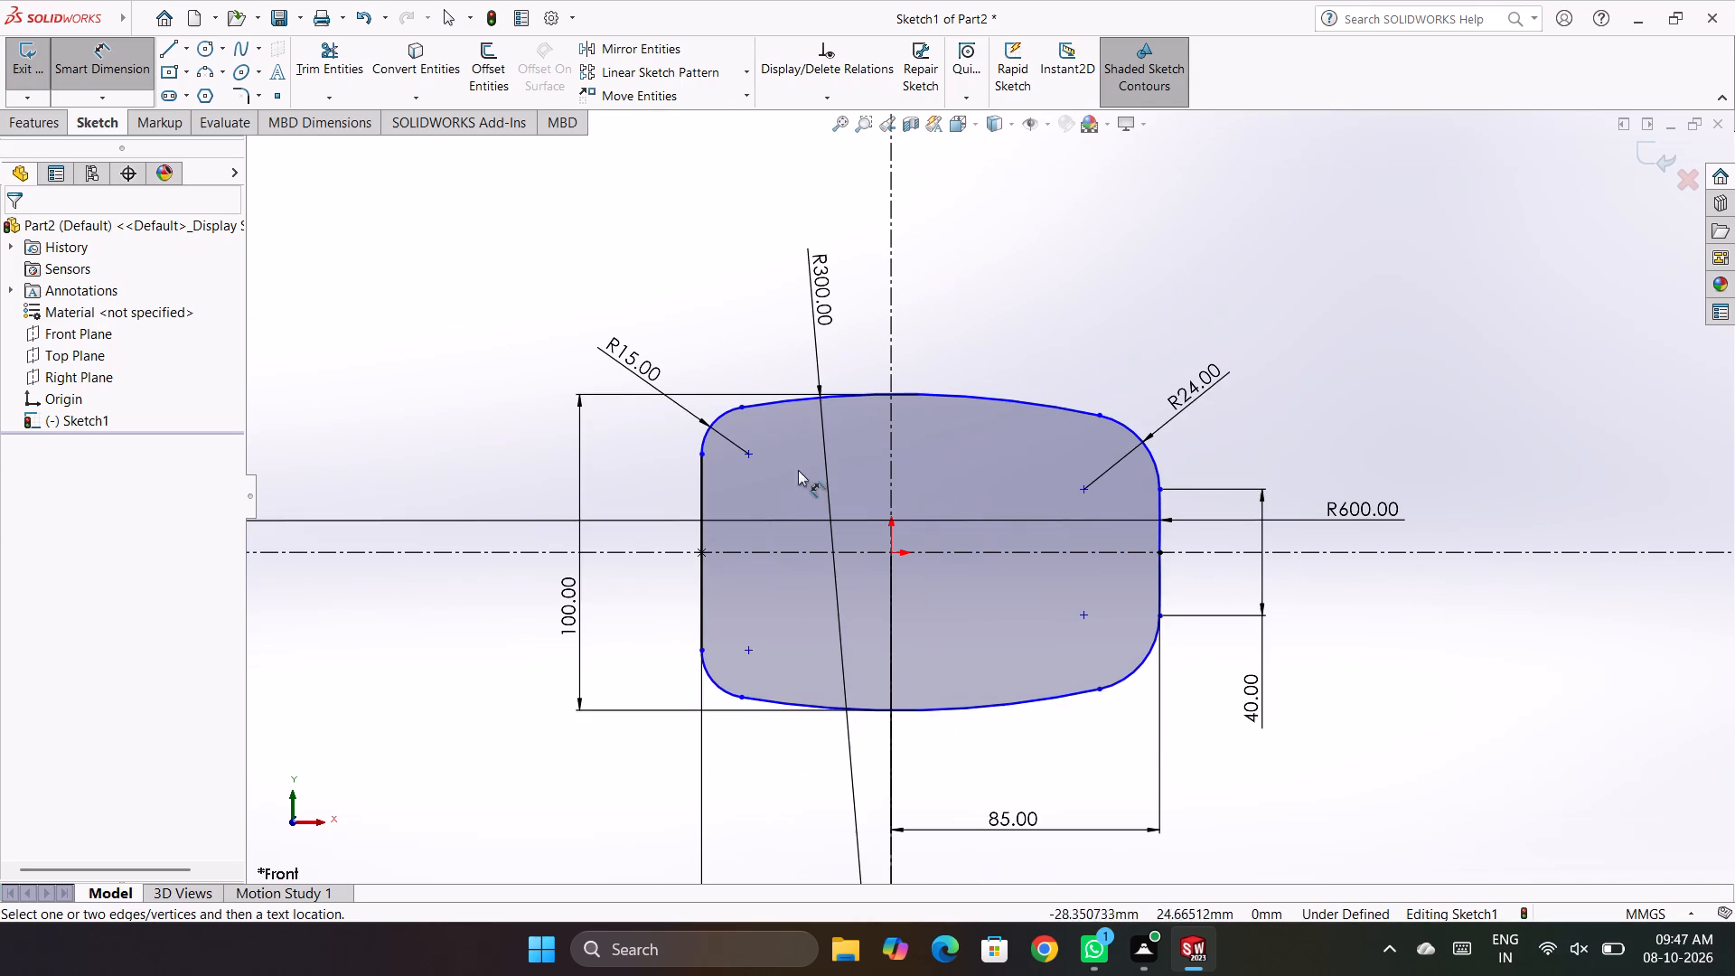
scroll(789, 455, up, 1)
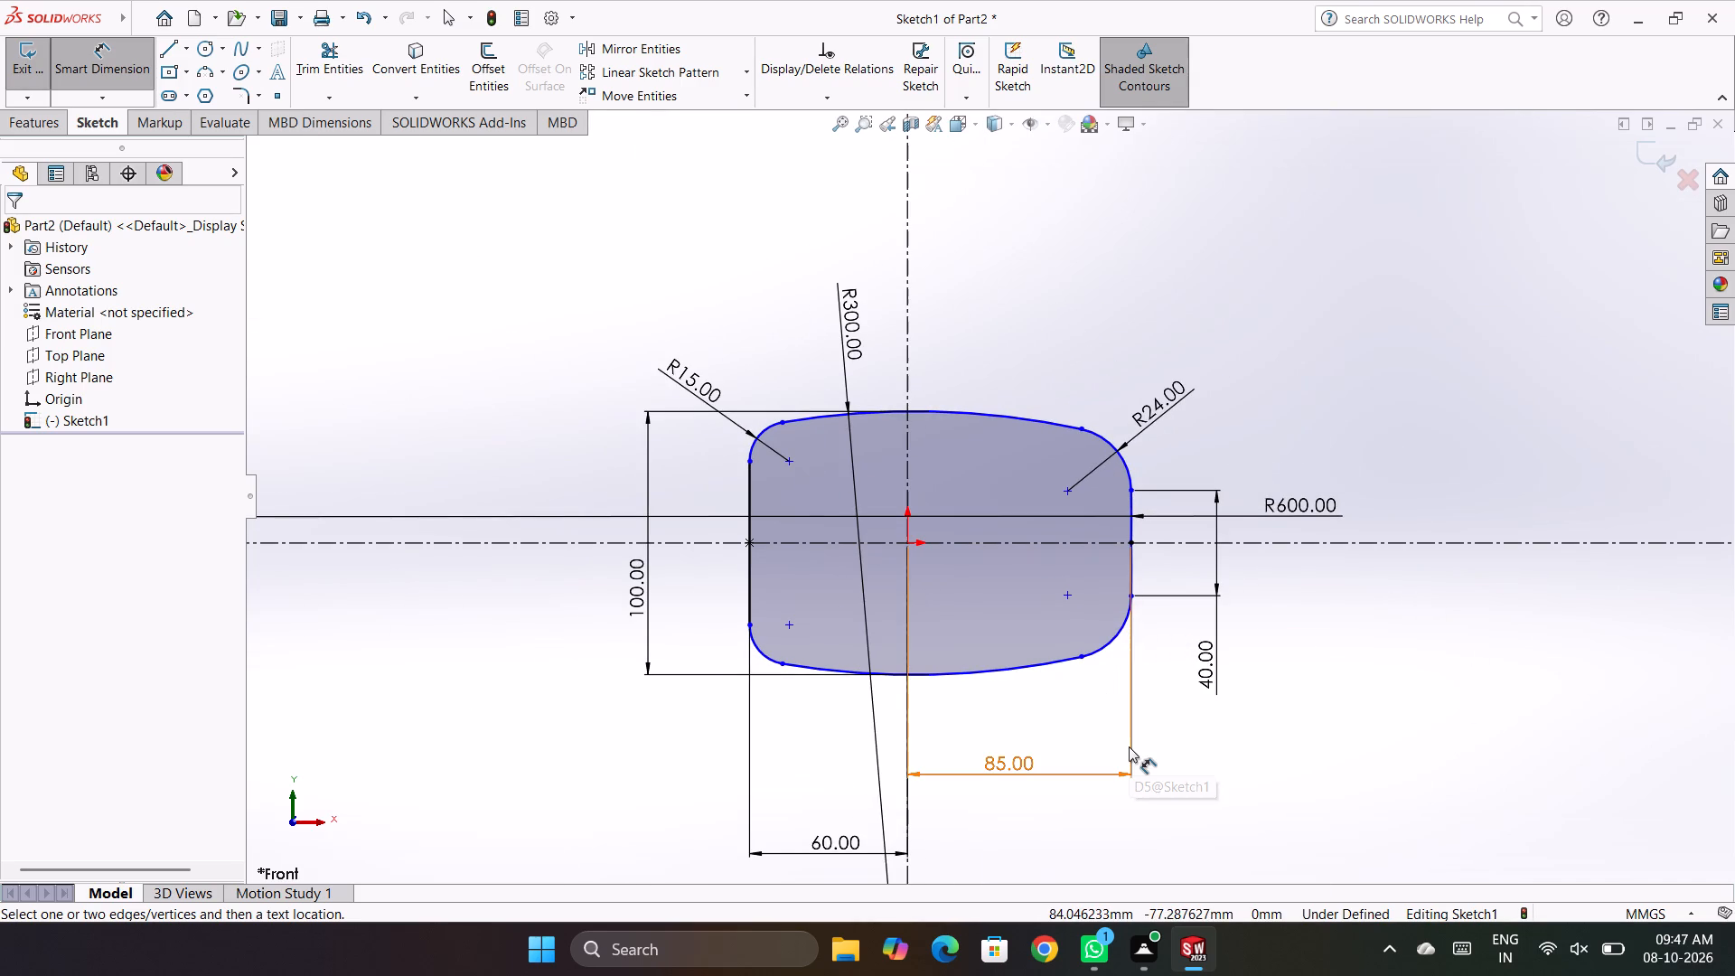
click(1309, 662)
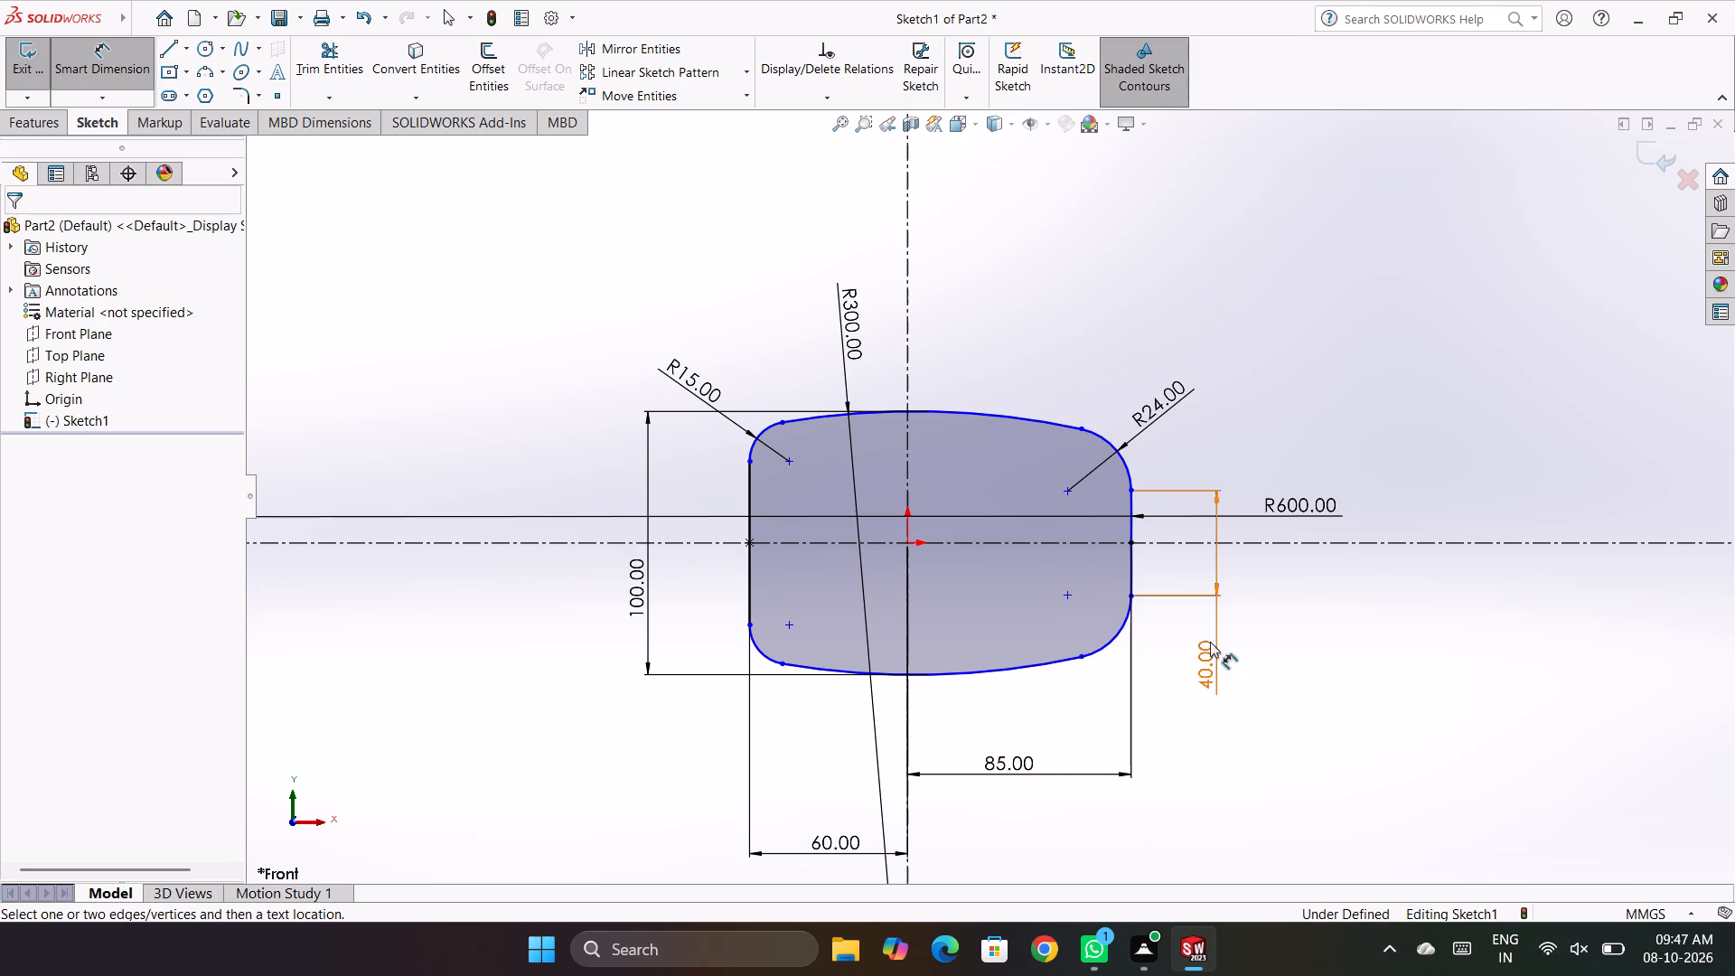
click(1214, 659)
key(Delete)
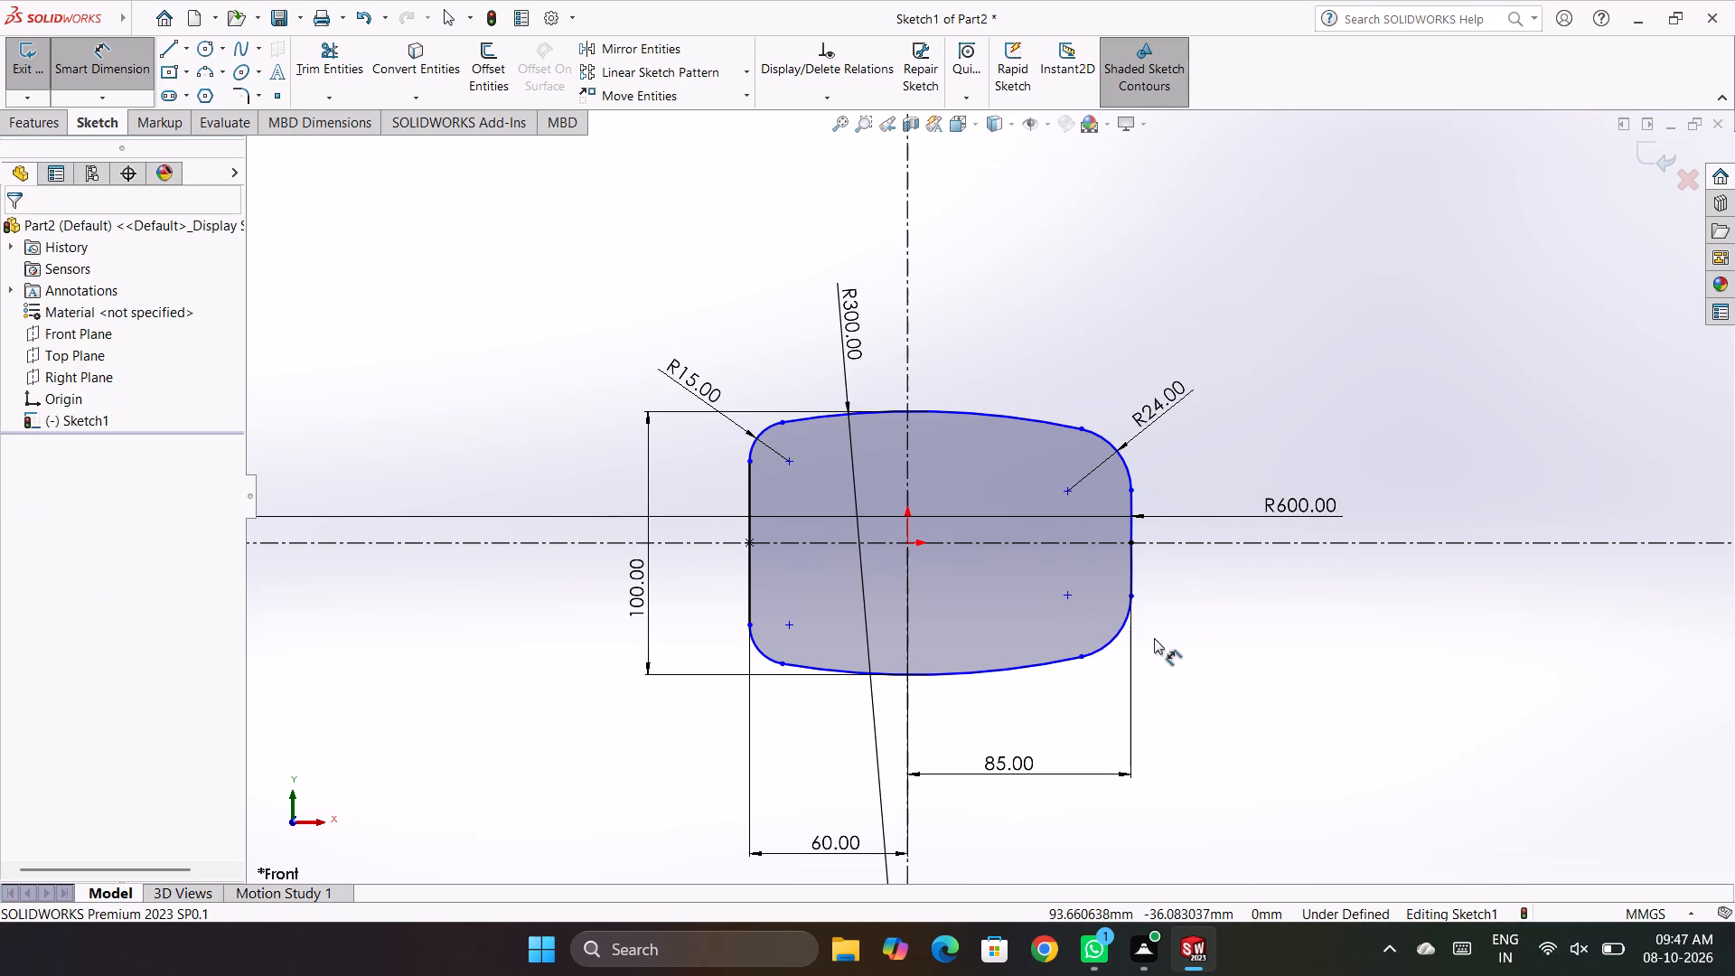
click(1153, 636)
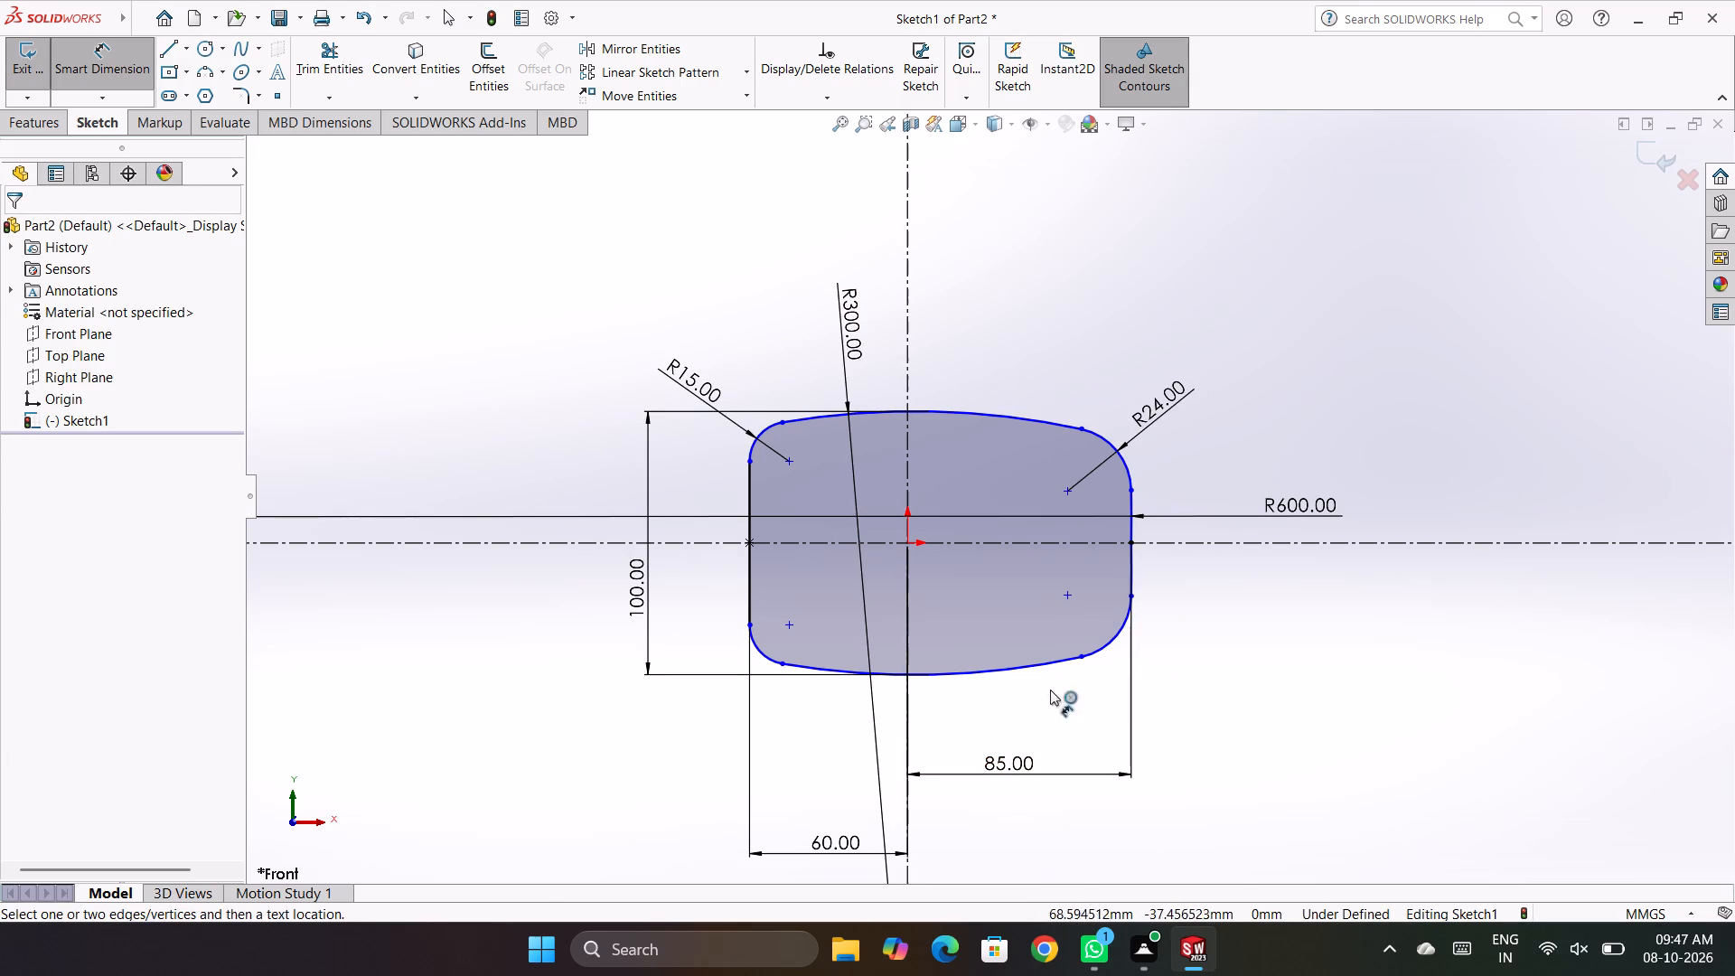
click(1341, 656)
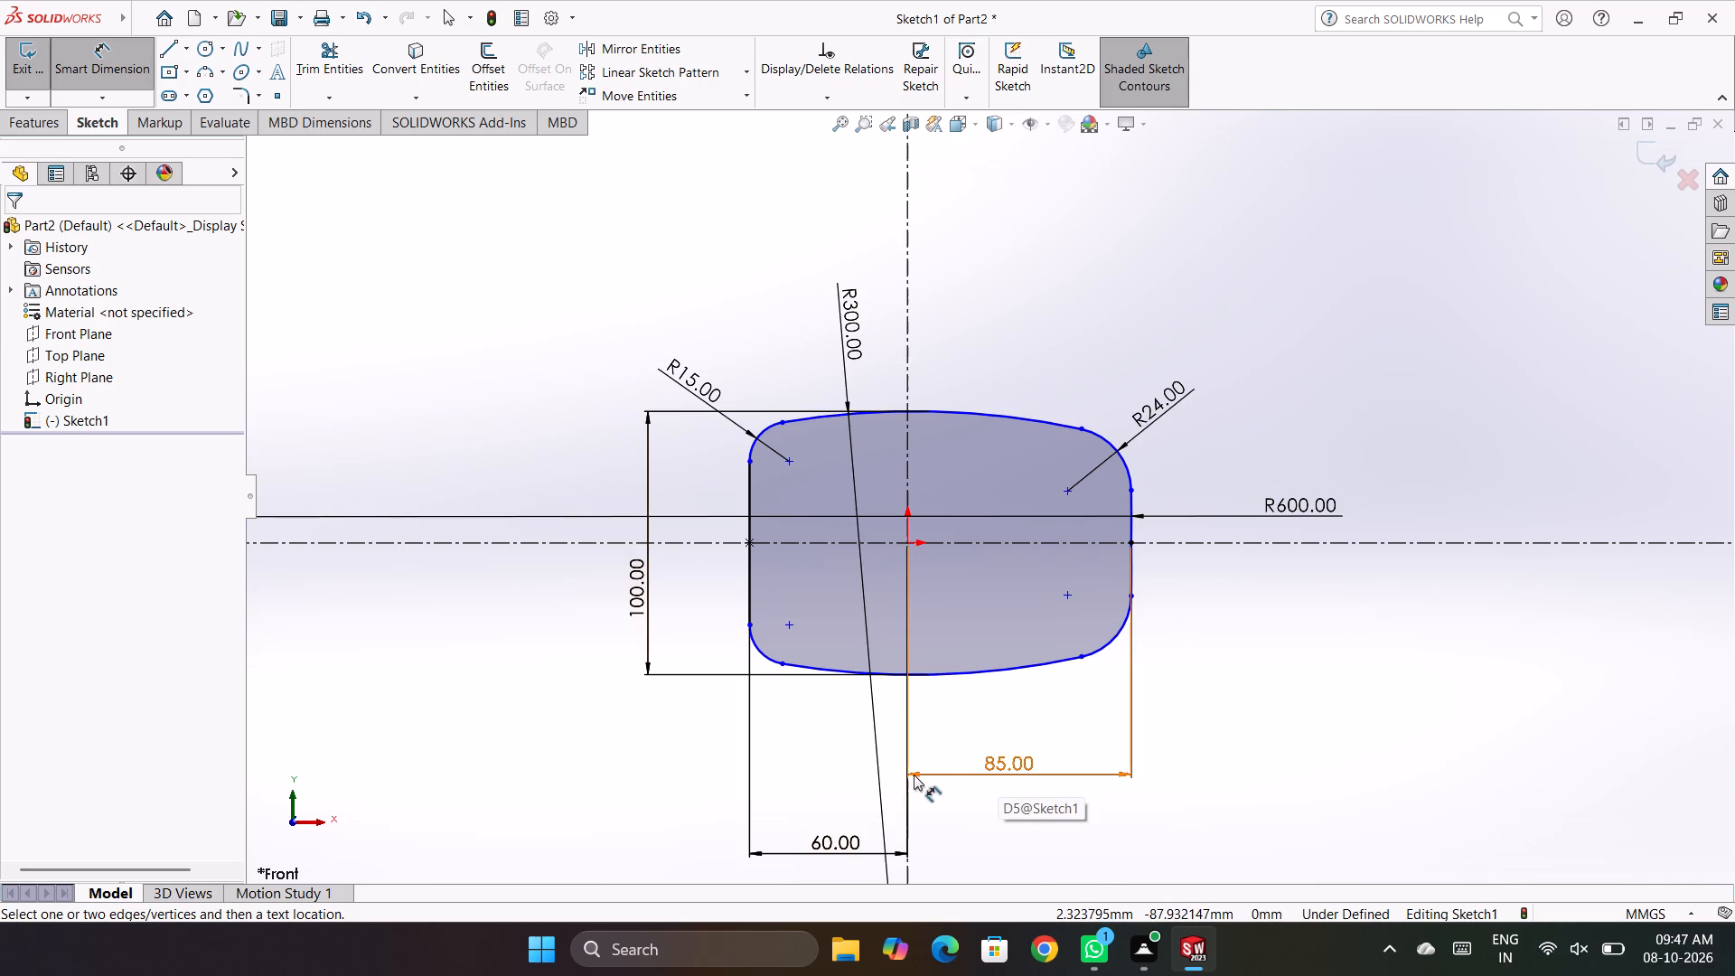
click(1300, 753)
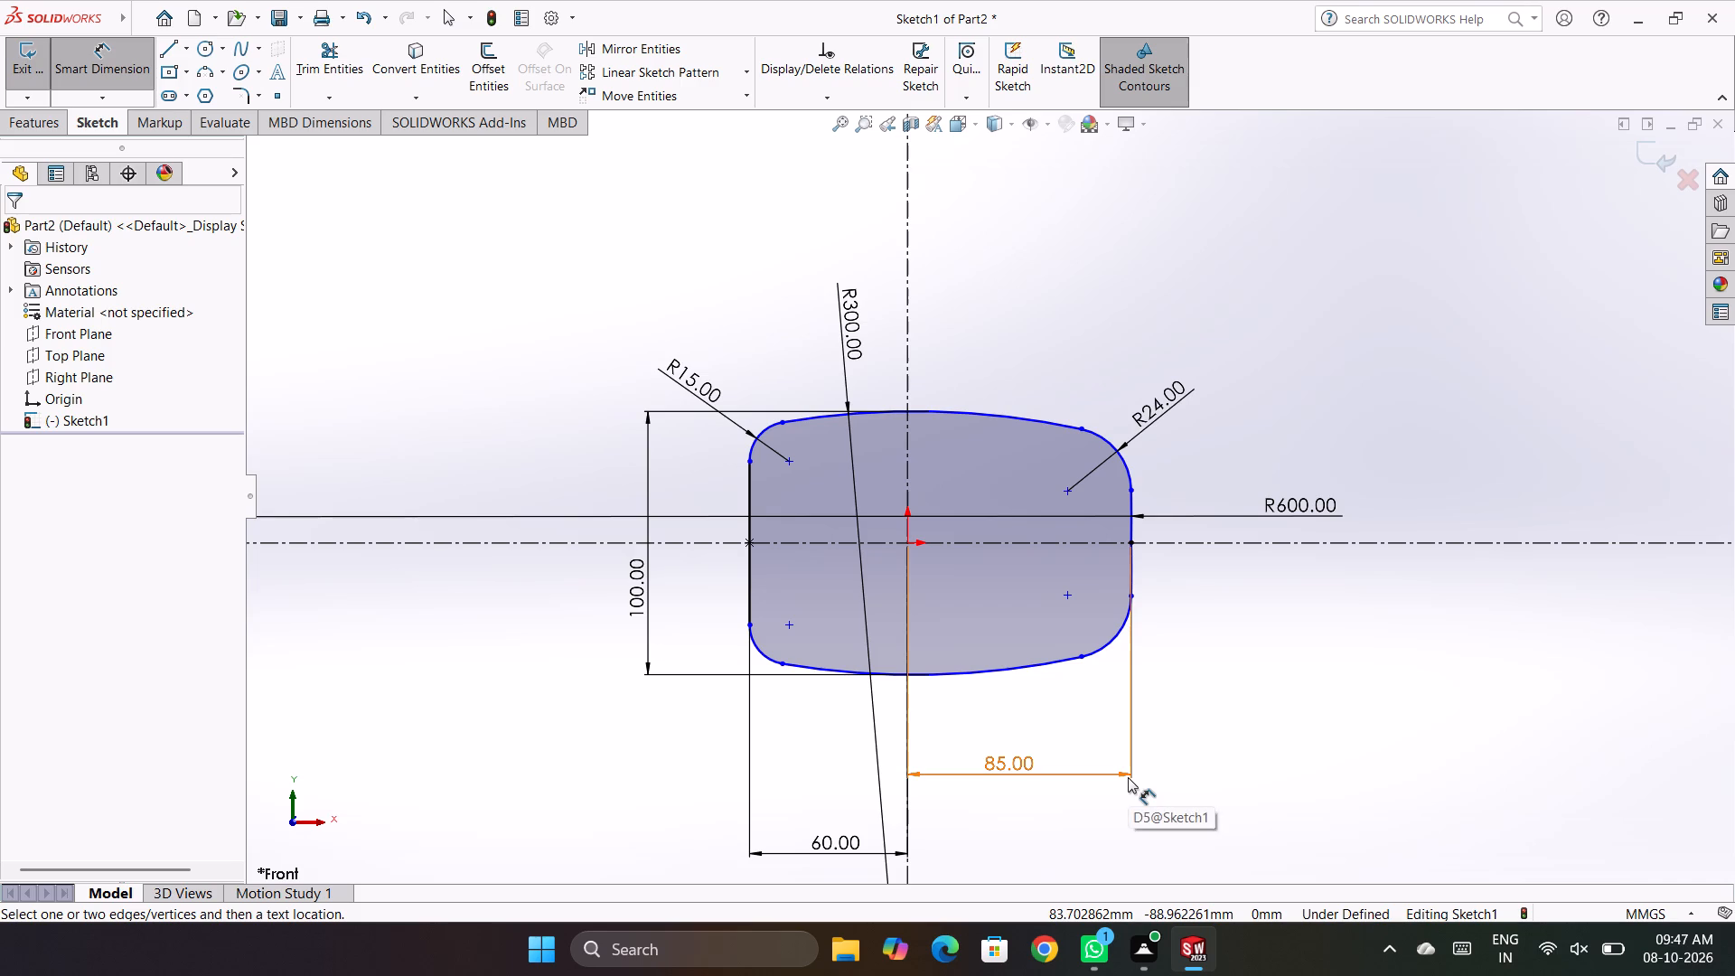
click(1279, 691)
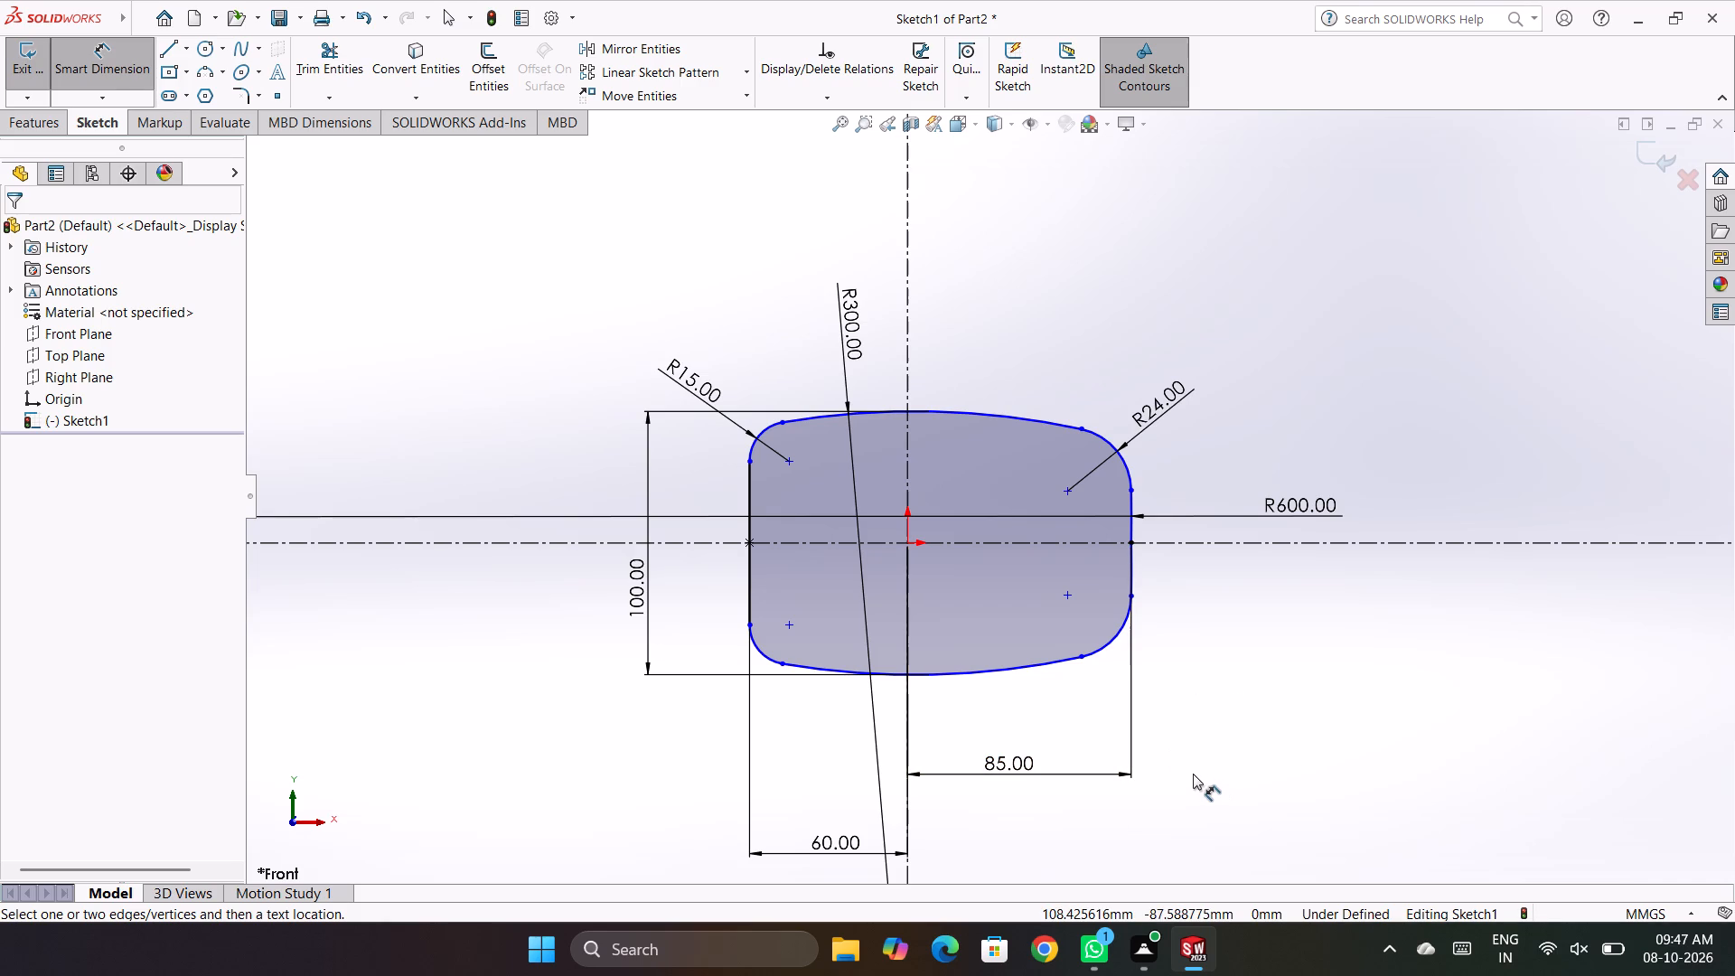
key(Escape)
key(Escape)
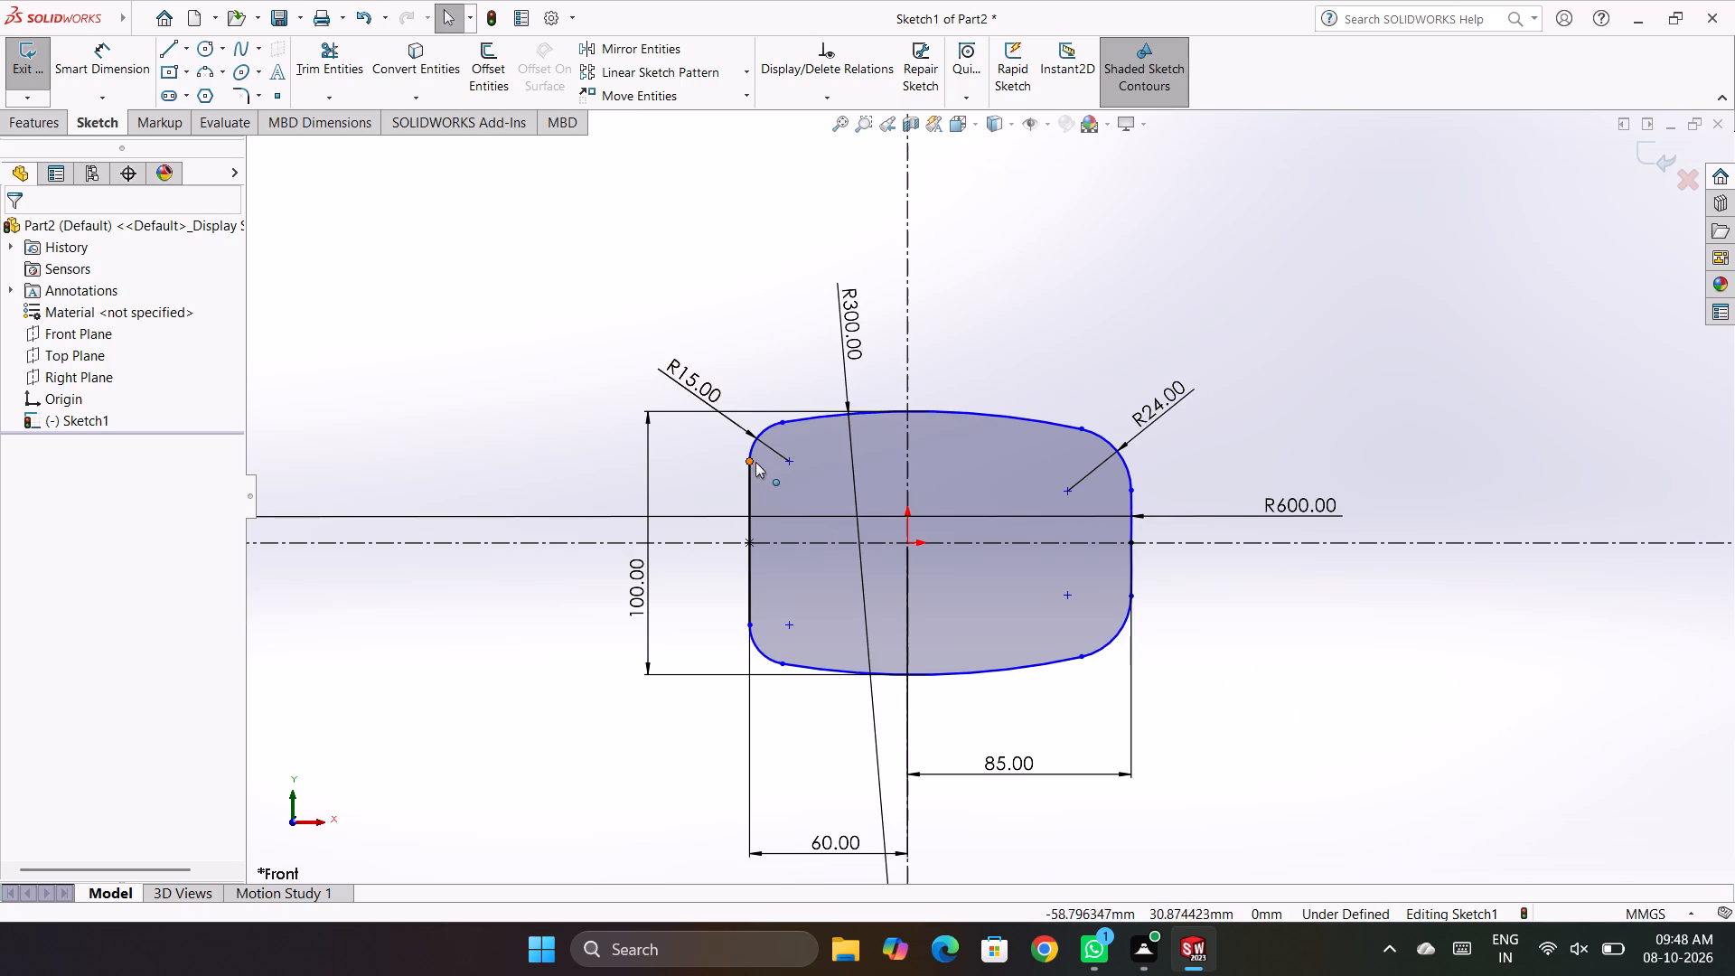
Add a vertical relation between the 300 mm arcs' upper and lower endpoints at the 15 mm corners.
click(783, 427)
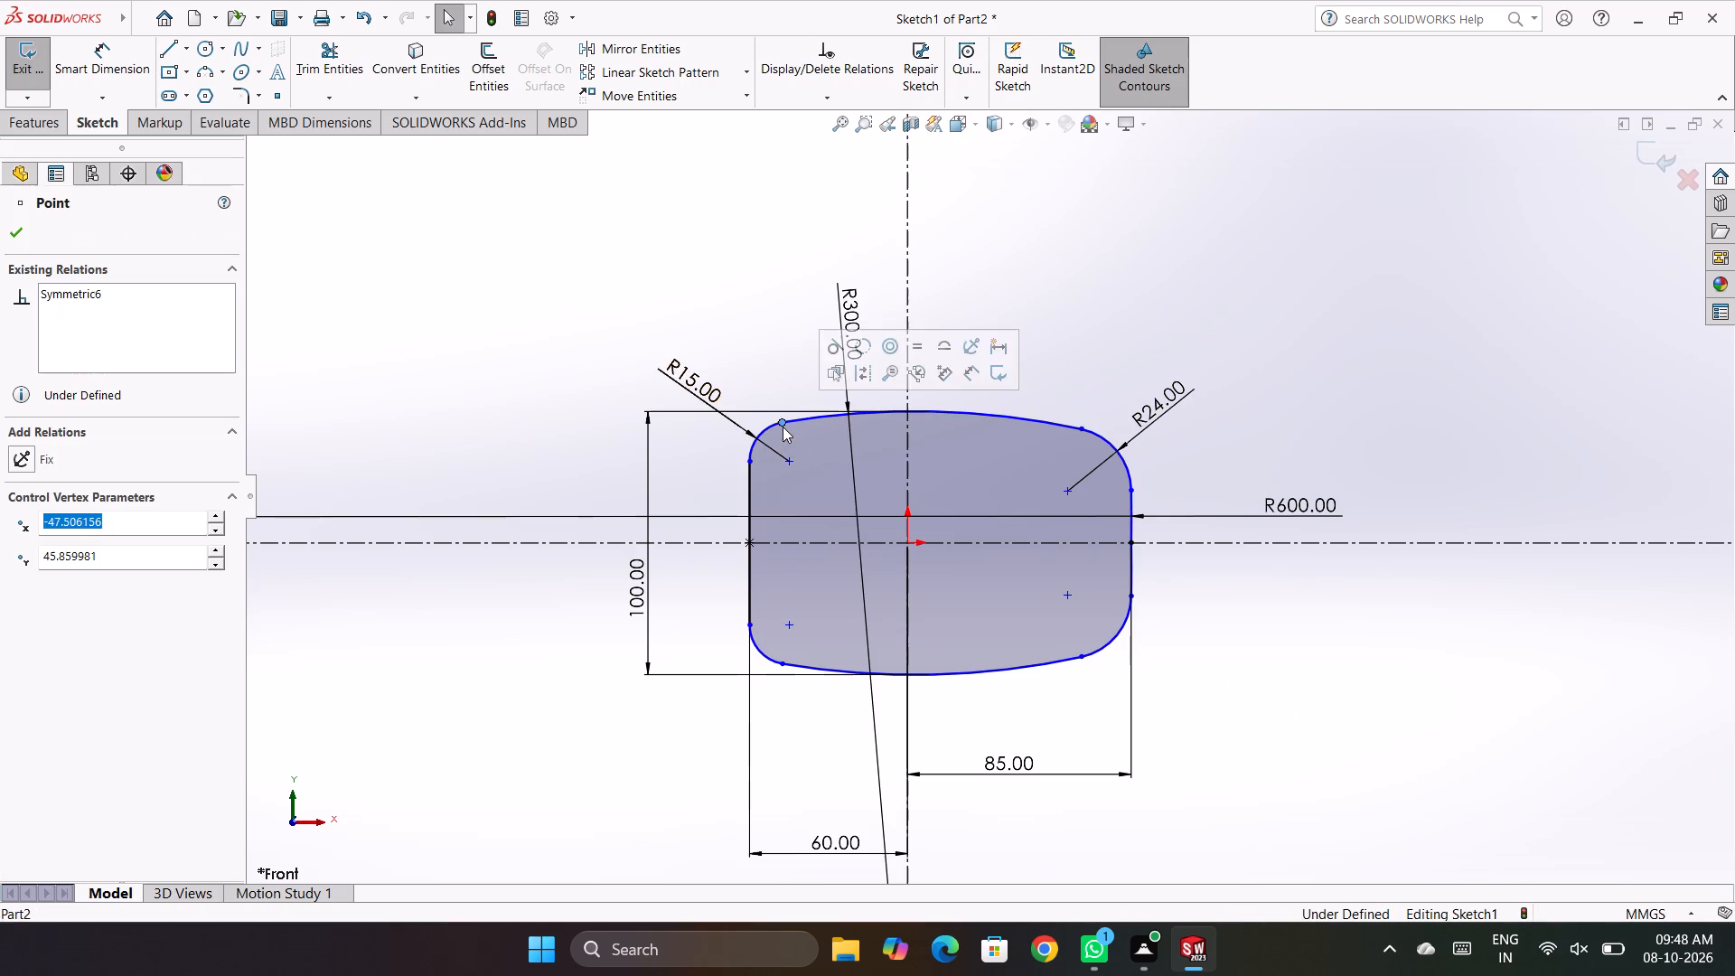
ctrl+click(780, 664)
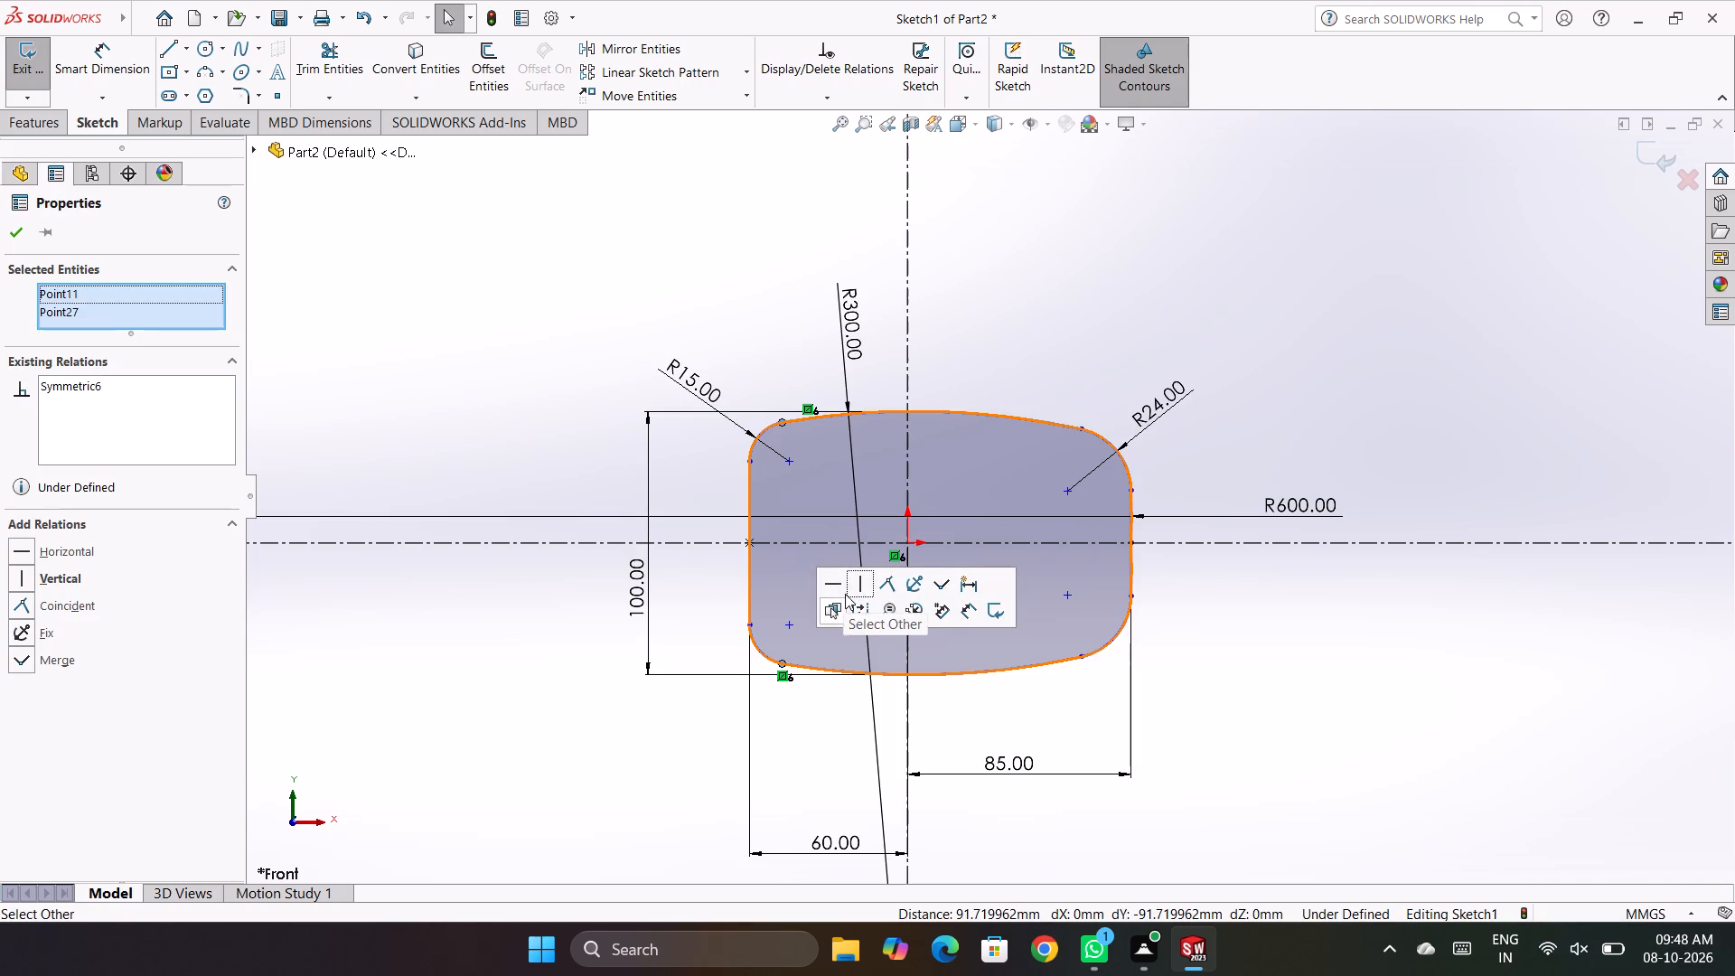
click(857, 591)
click(565, 380)
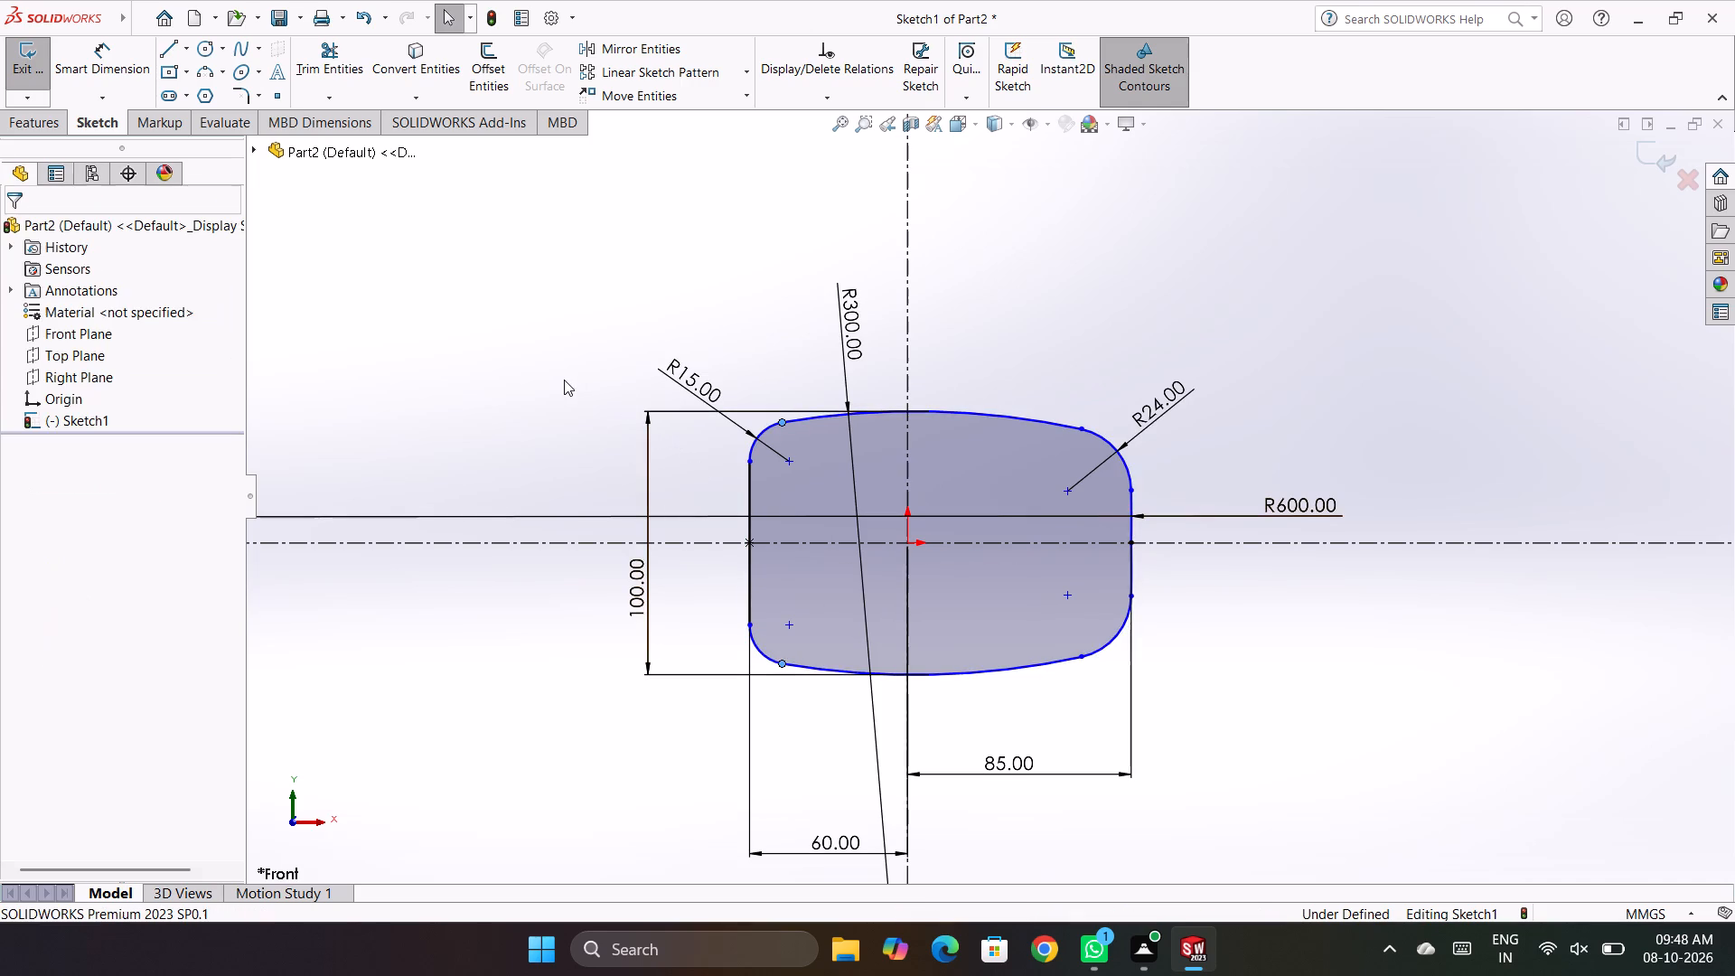
Add a vertical relation between the 300 mm arcs' upper and lower endpoints at the 24 mm corners.
click(1081, 428)
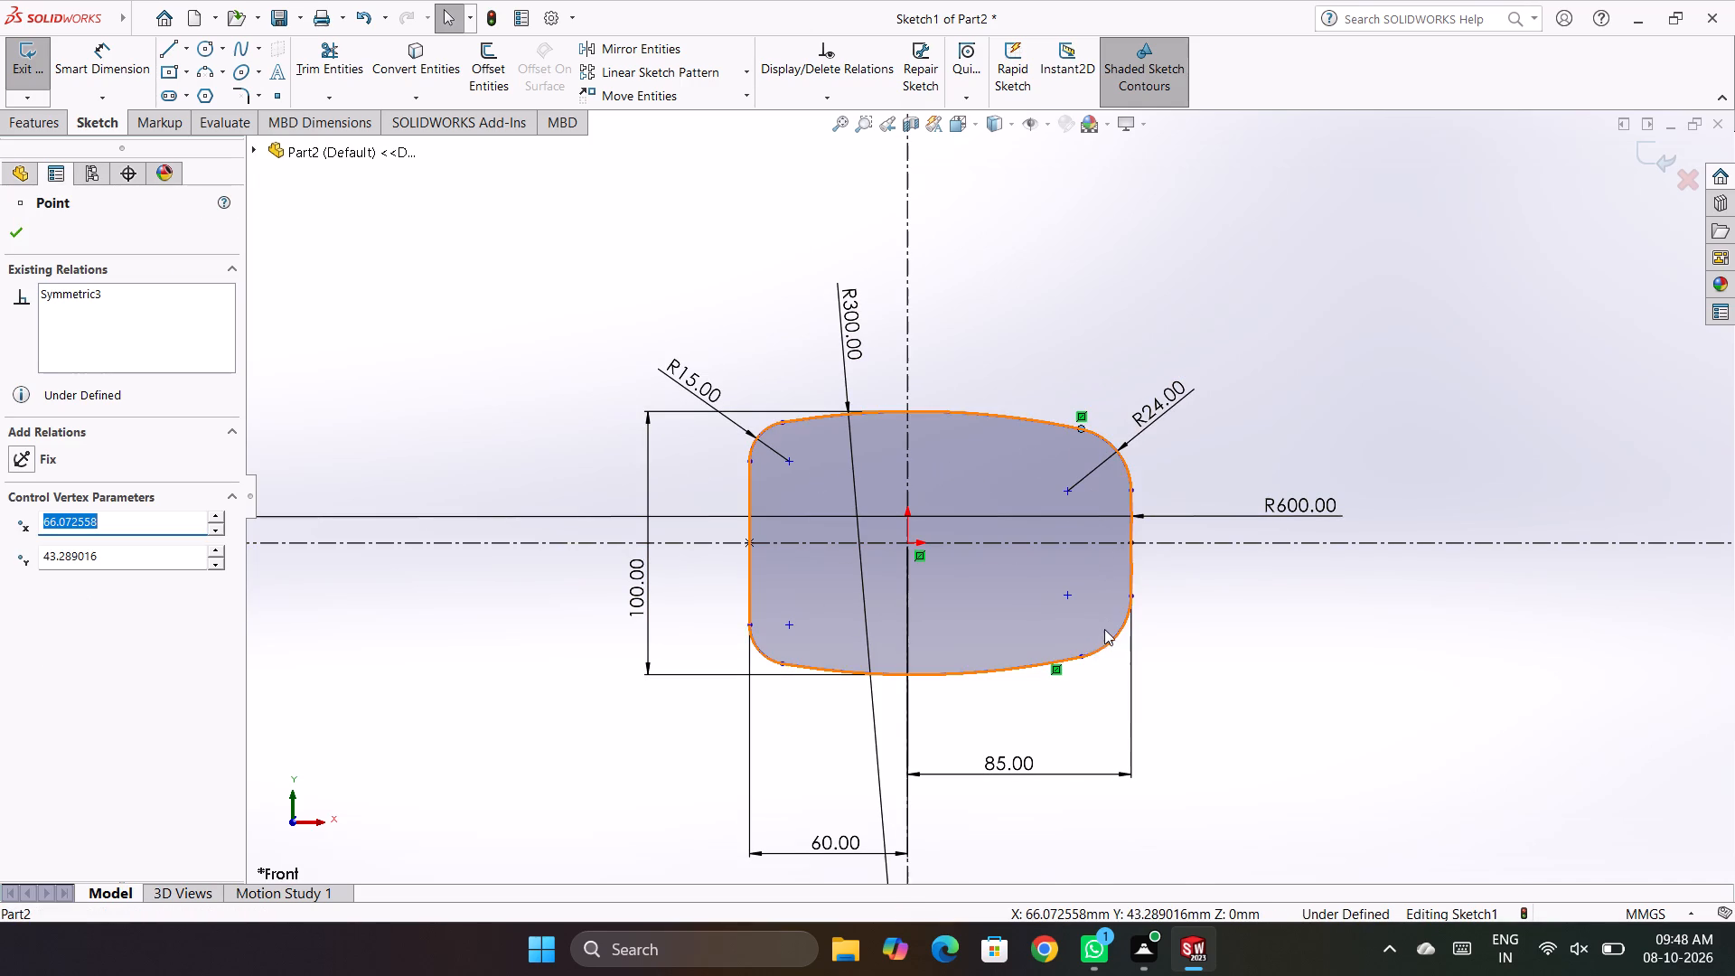
ctrl+click(1083, 654)
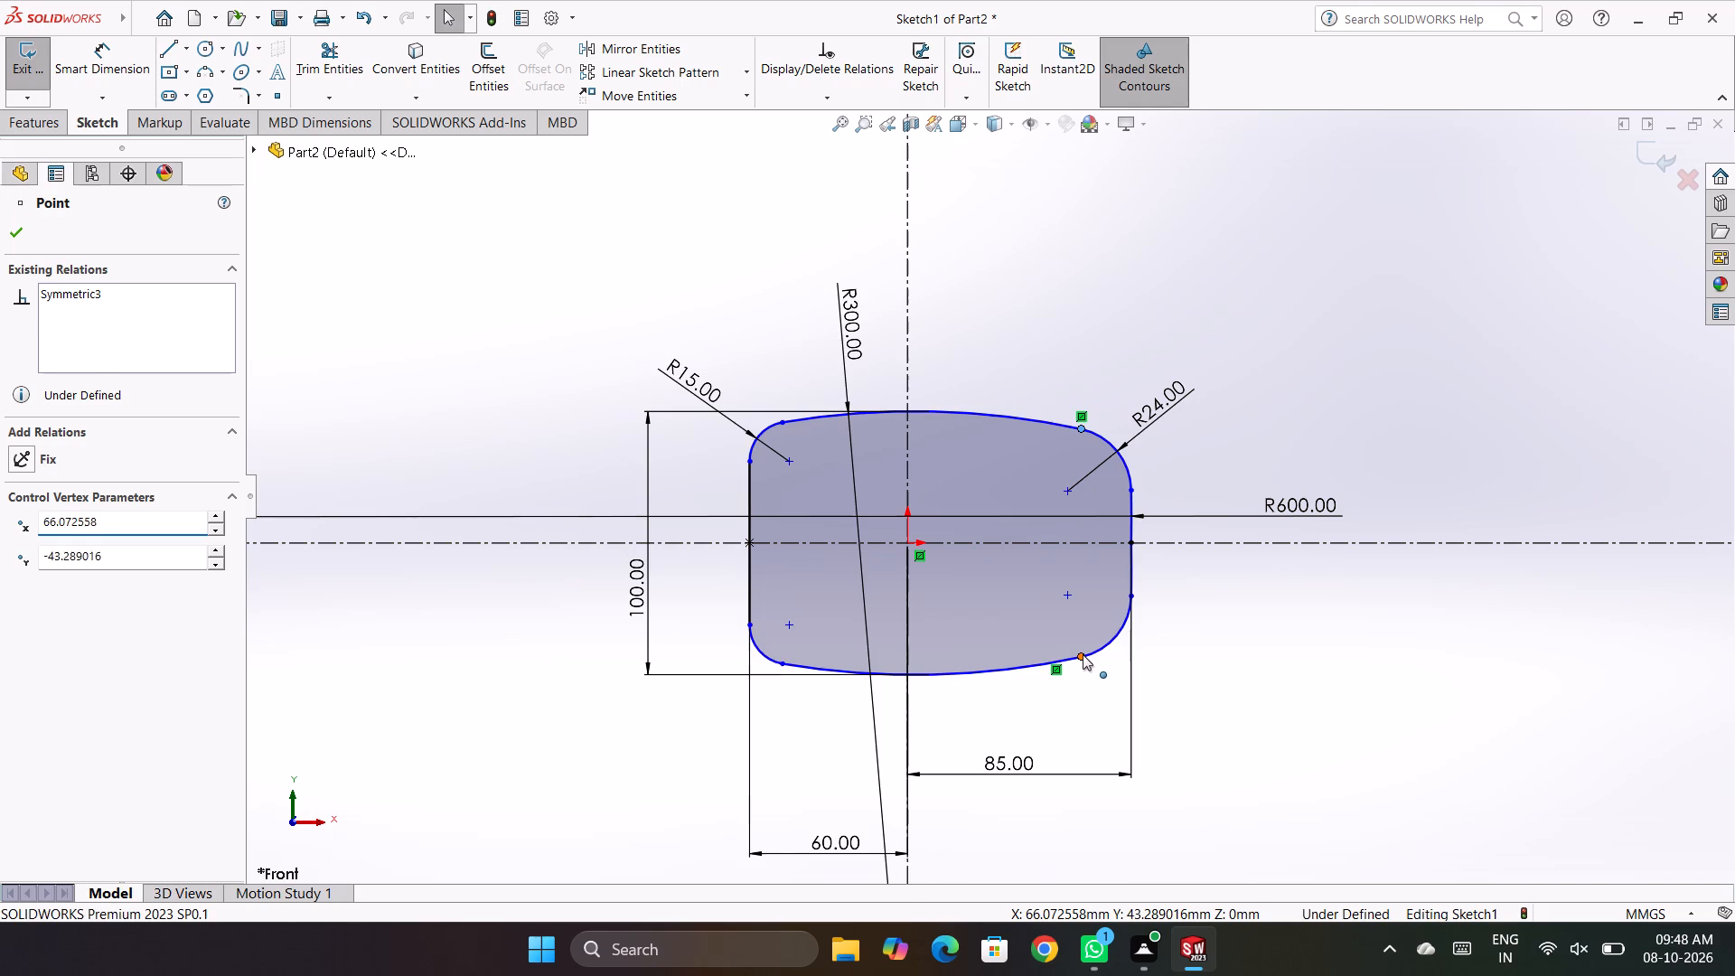
click(1164, 579)
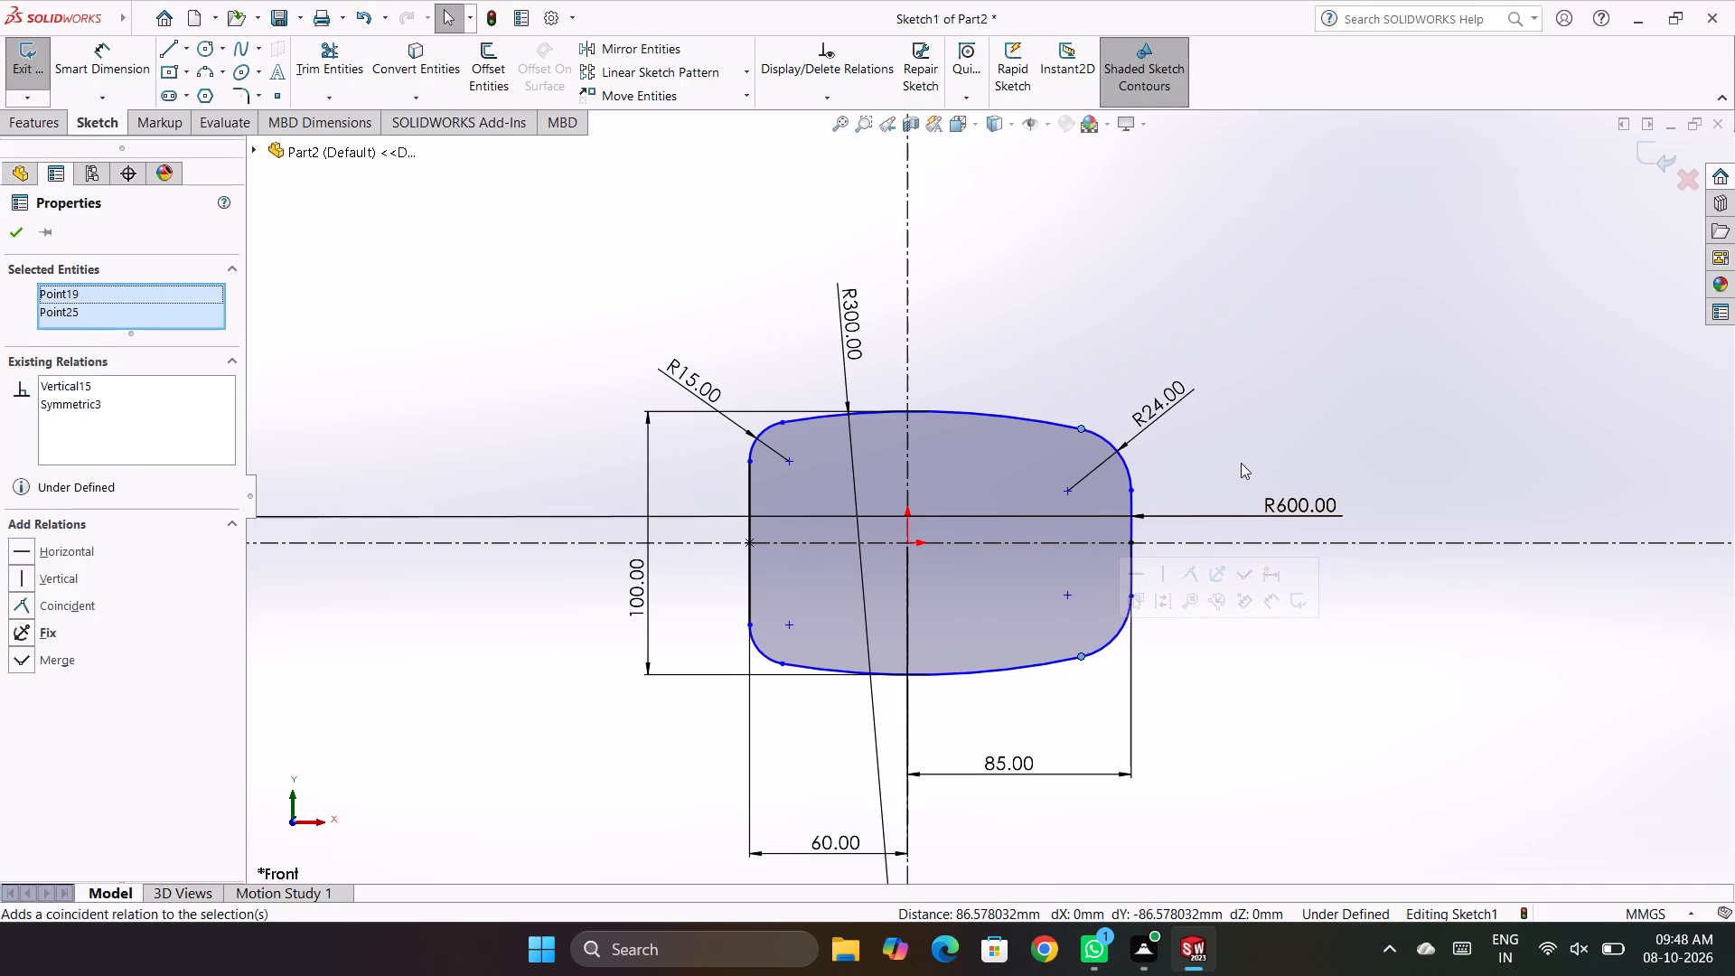
click(1246, 458)
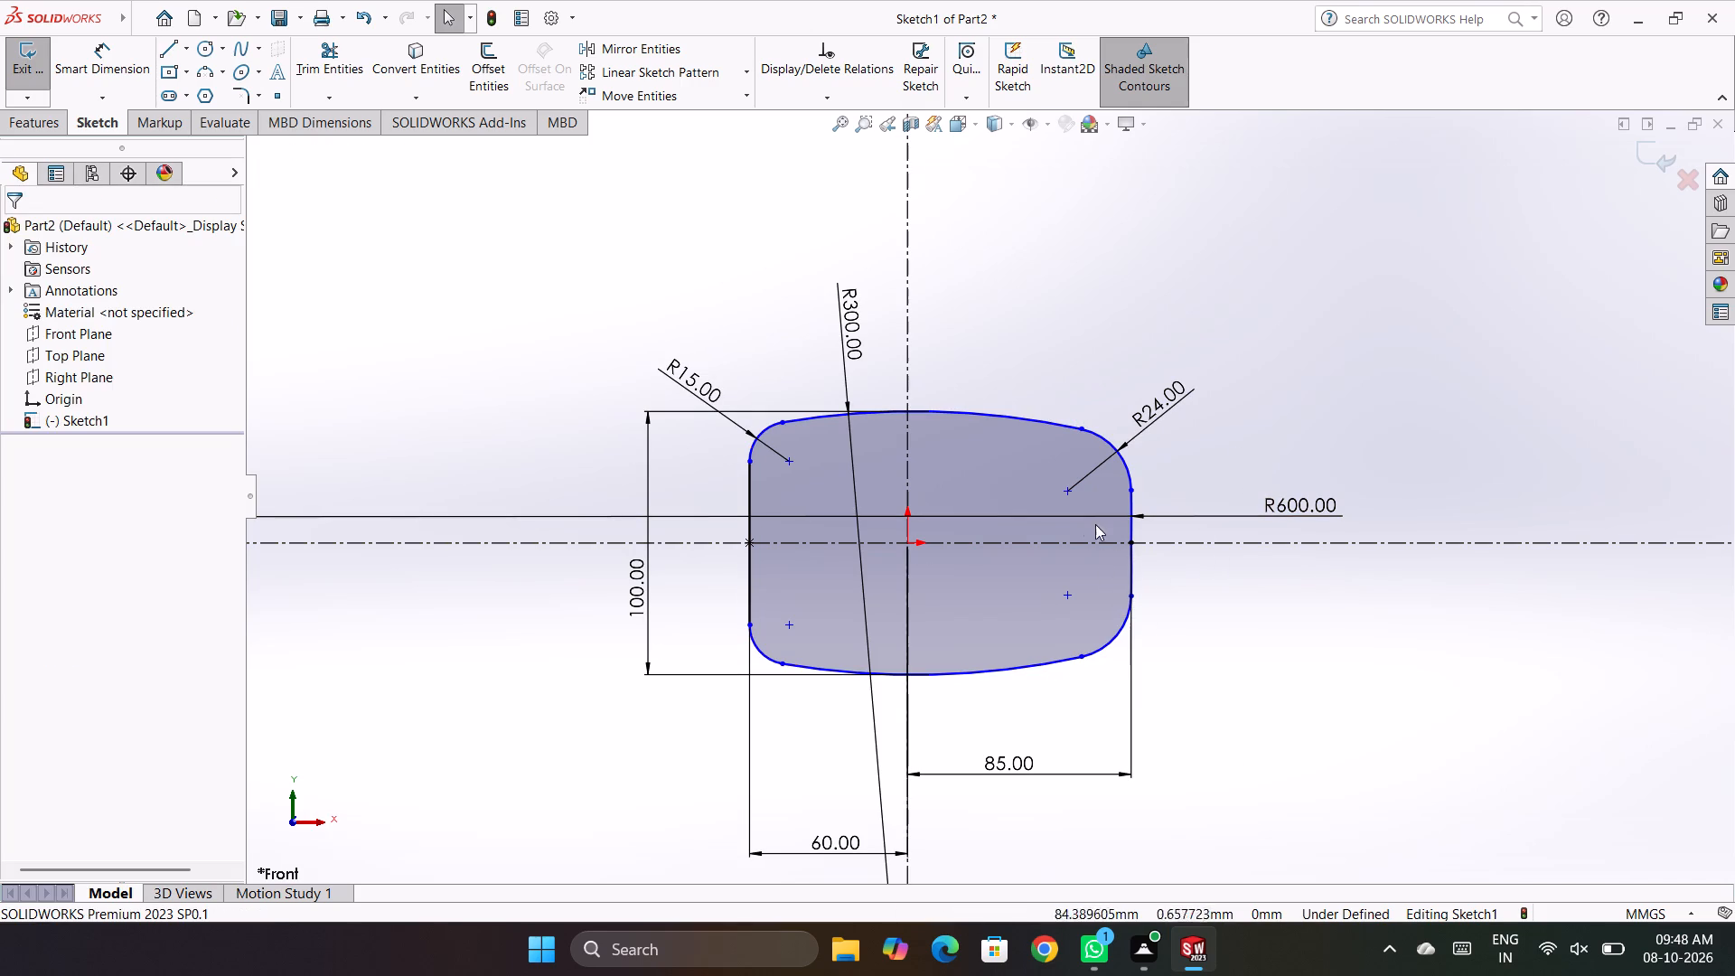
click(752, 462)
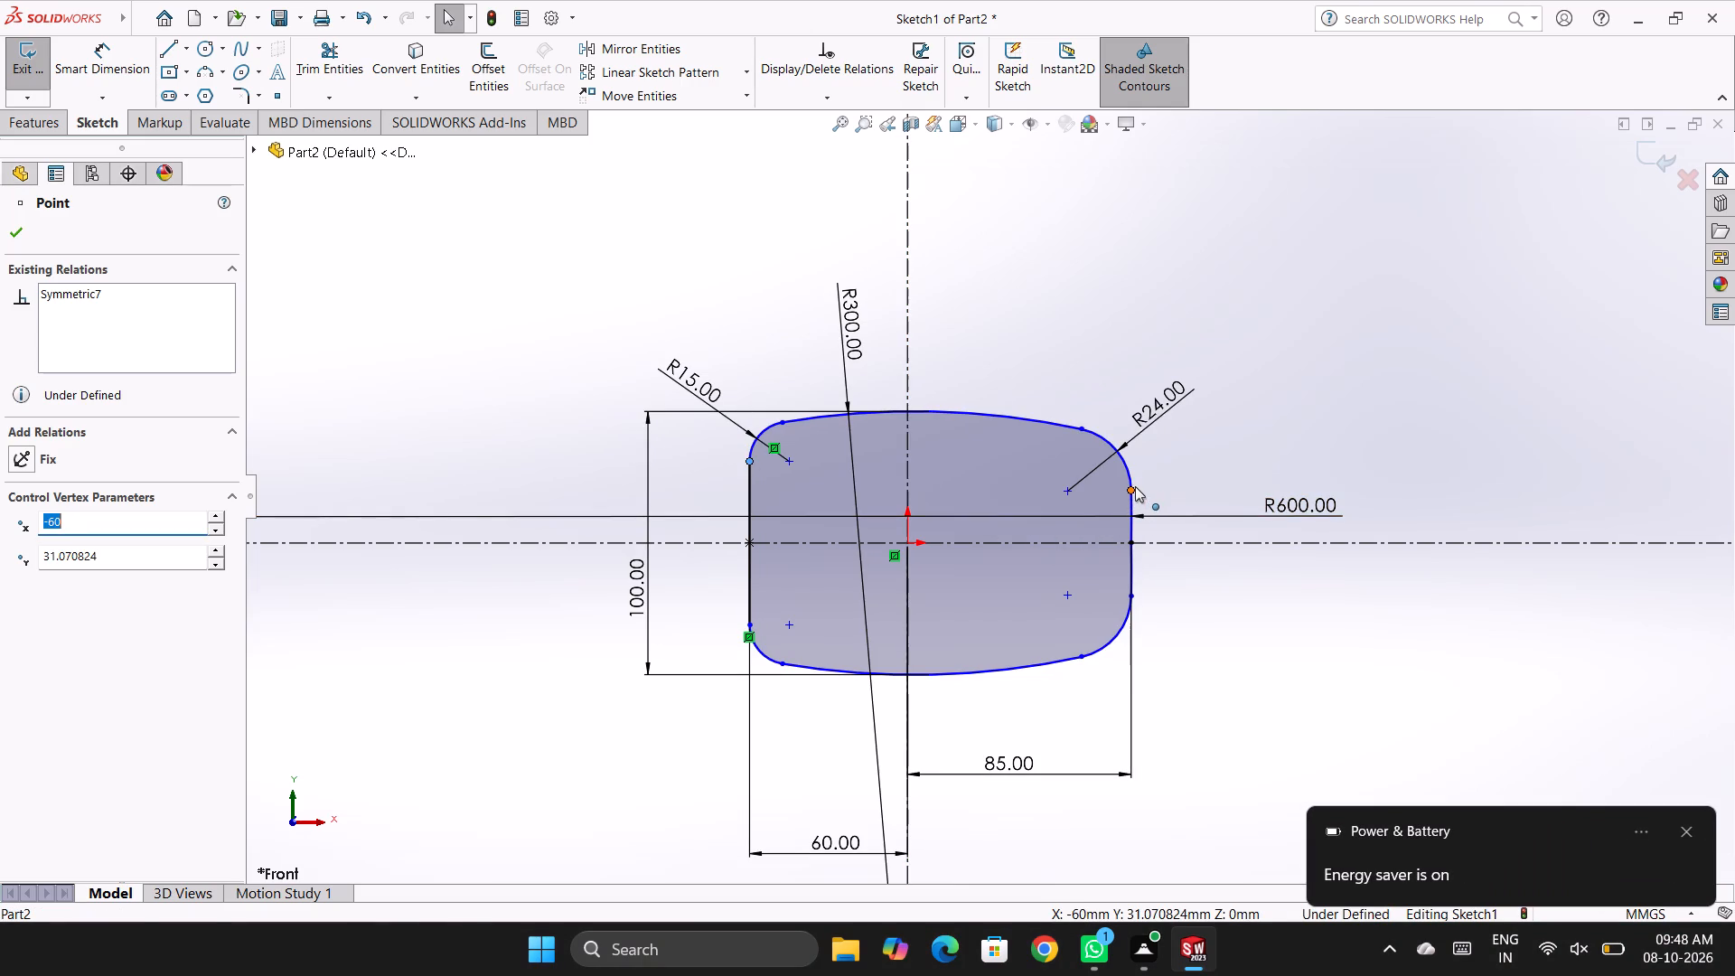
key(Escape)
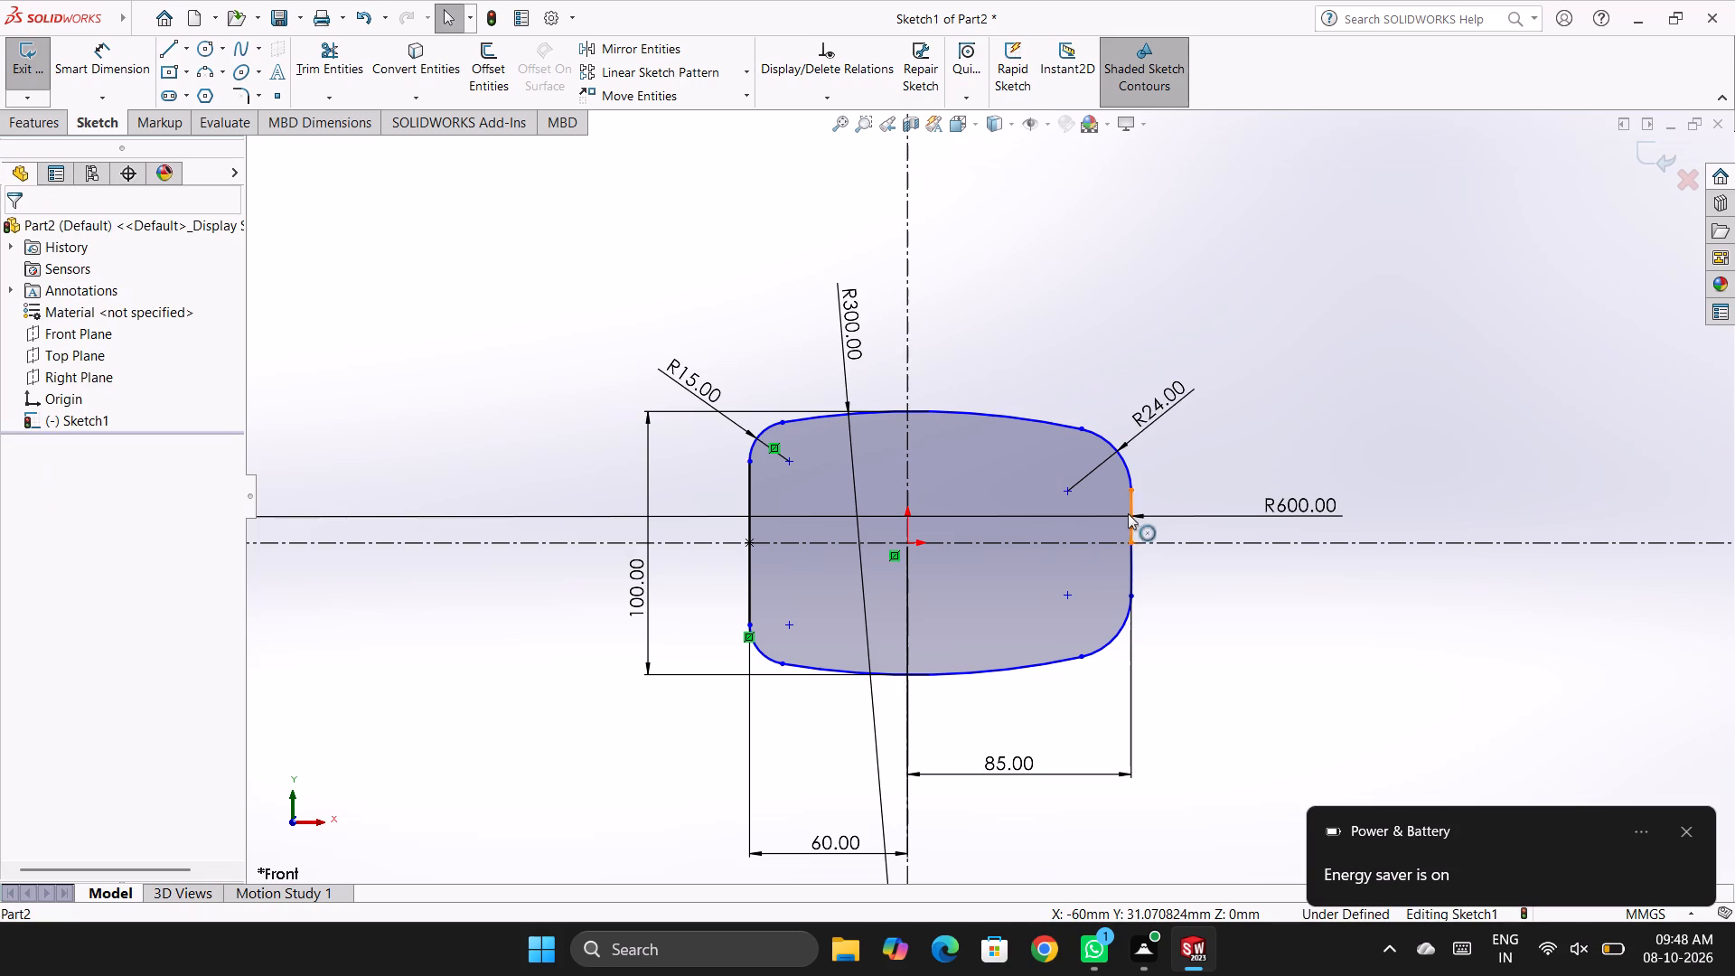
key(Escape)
Delete the upper half of the 600 mm side arc, above the horizontal centerline, together with its associated dimension.
scroll(1124, 540, up, 2)
scroll(1124, 540, down, 4)
scroll(1049, 474, down, 4)
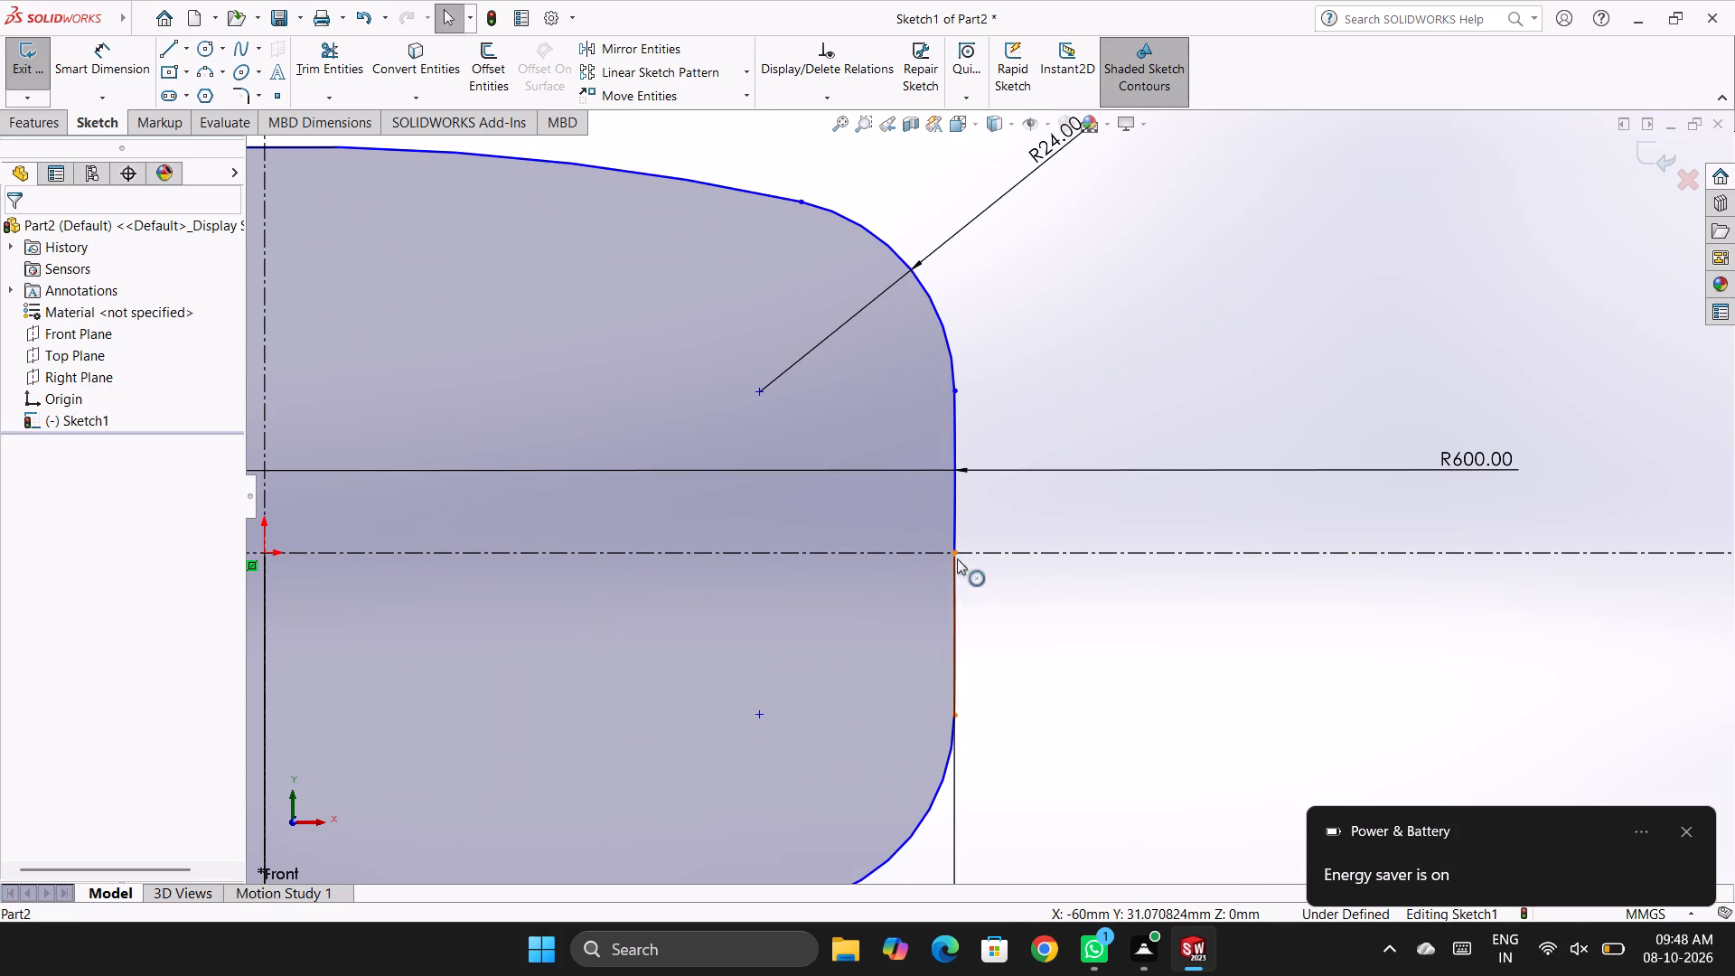
click(959, 529)
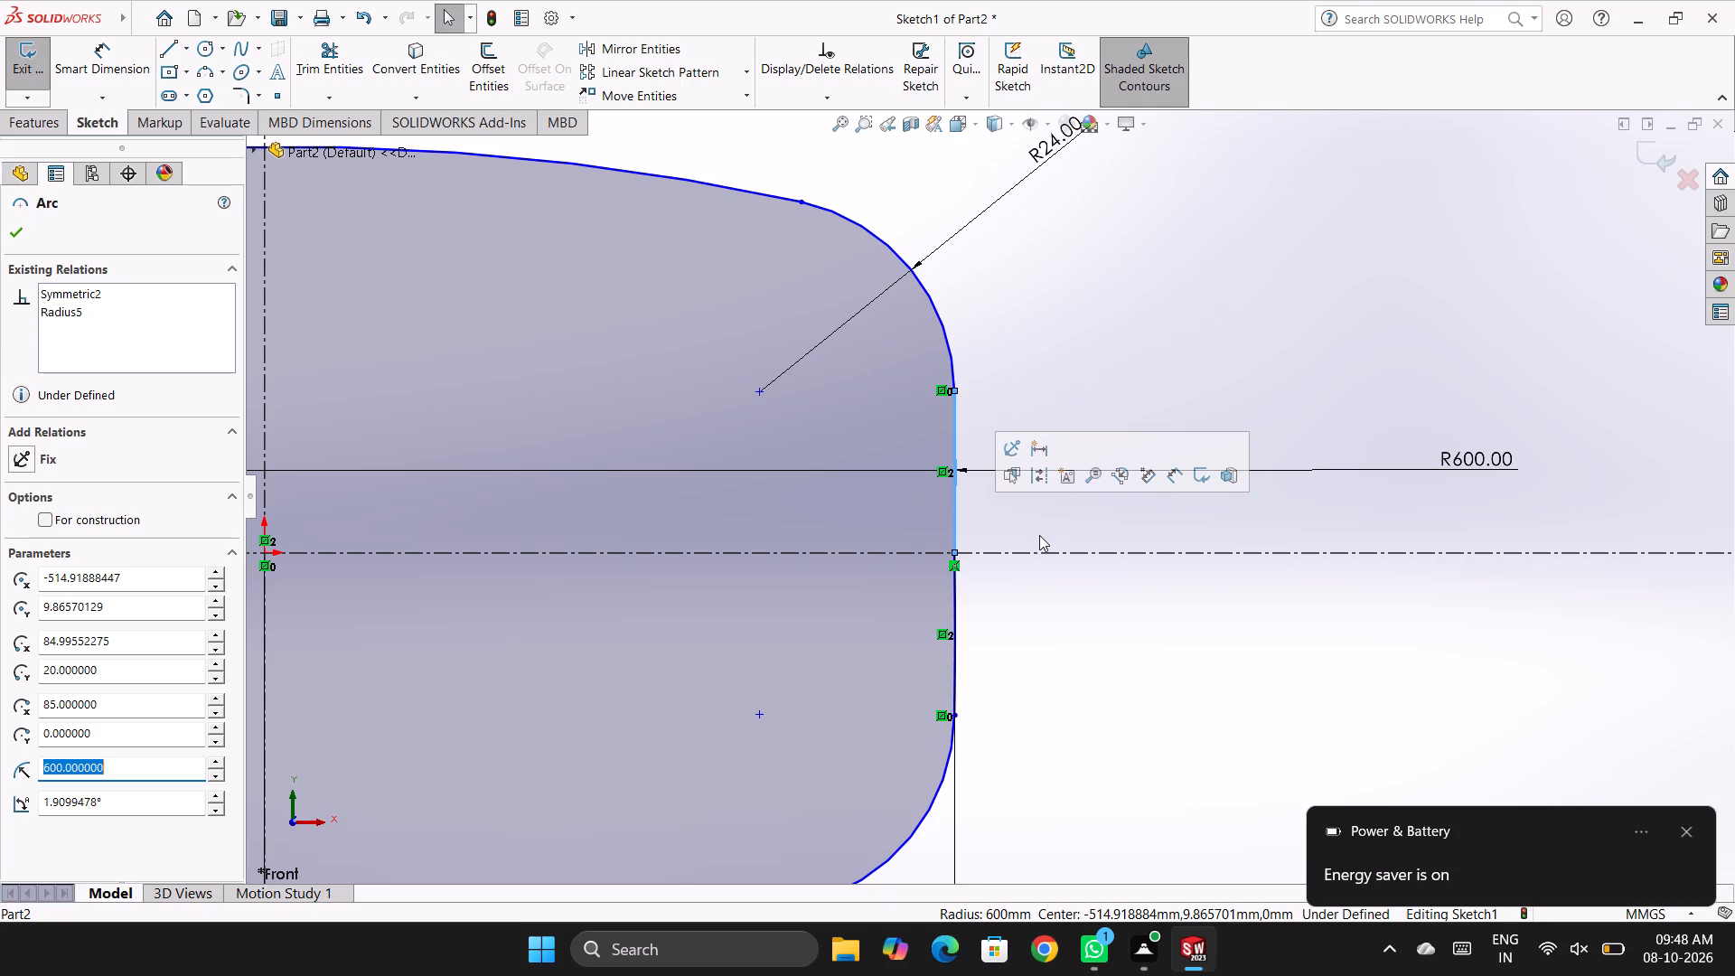
key(Delete)
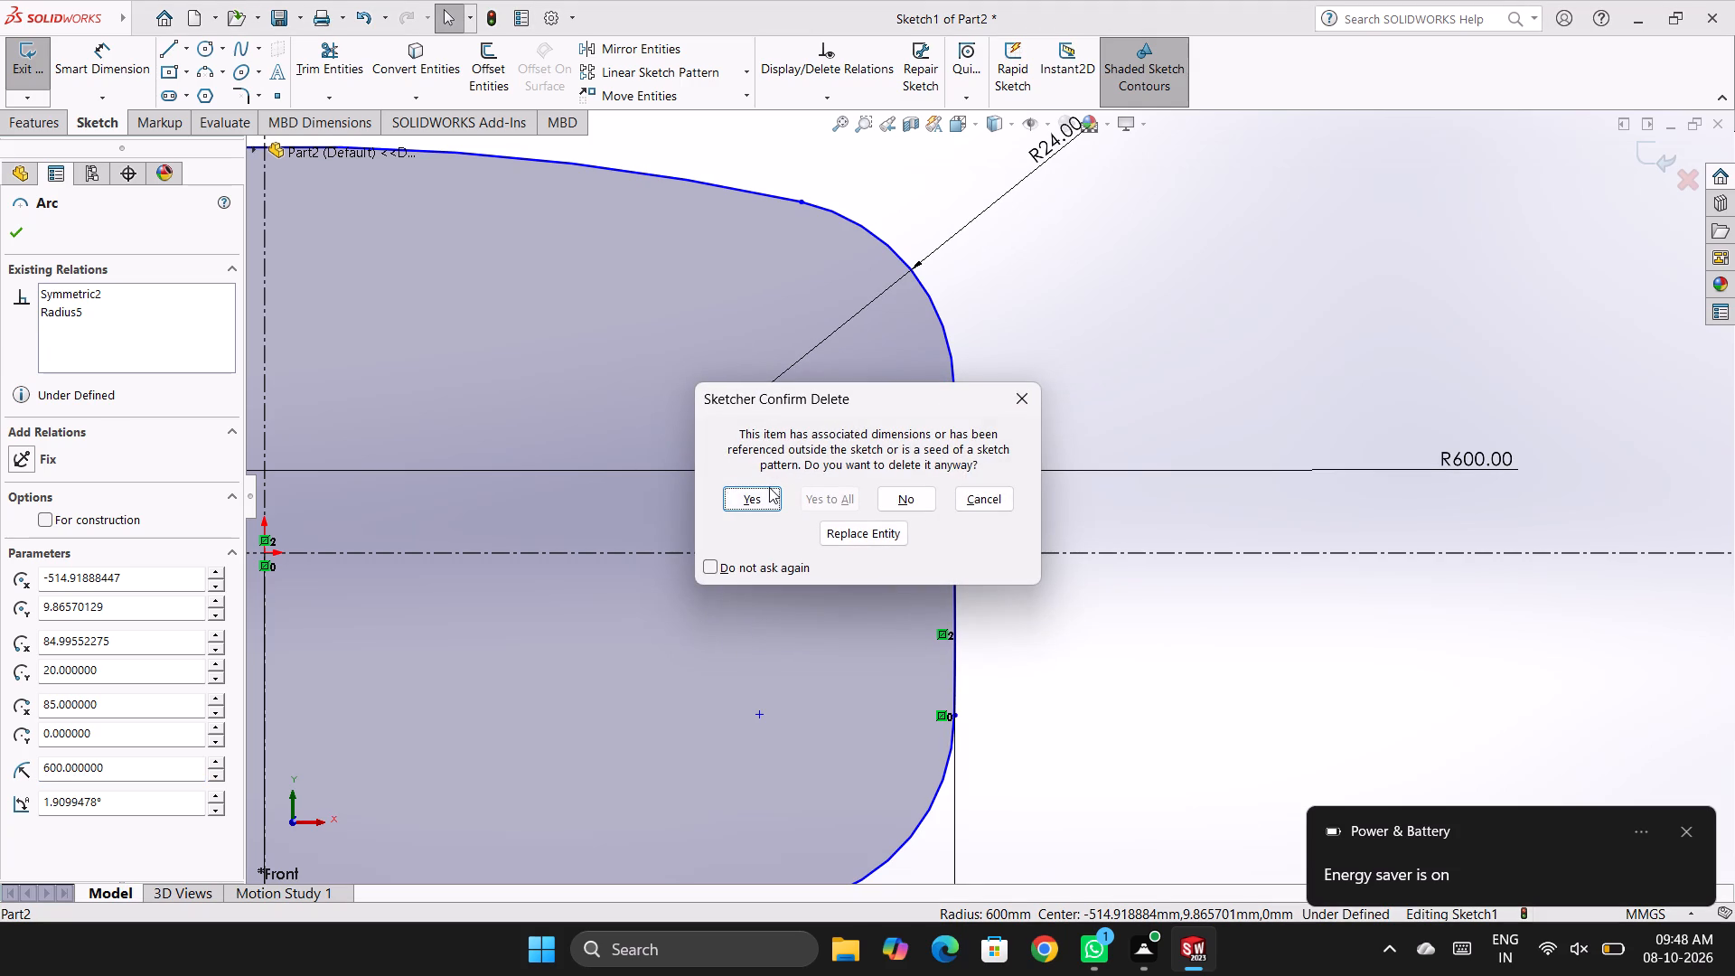
click(761, 499)
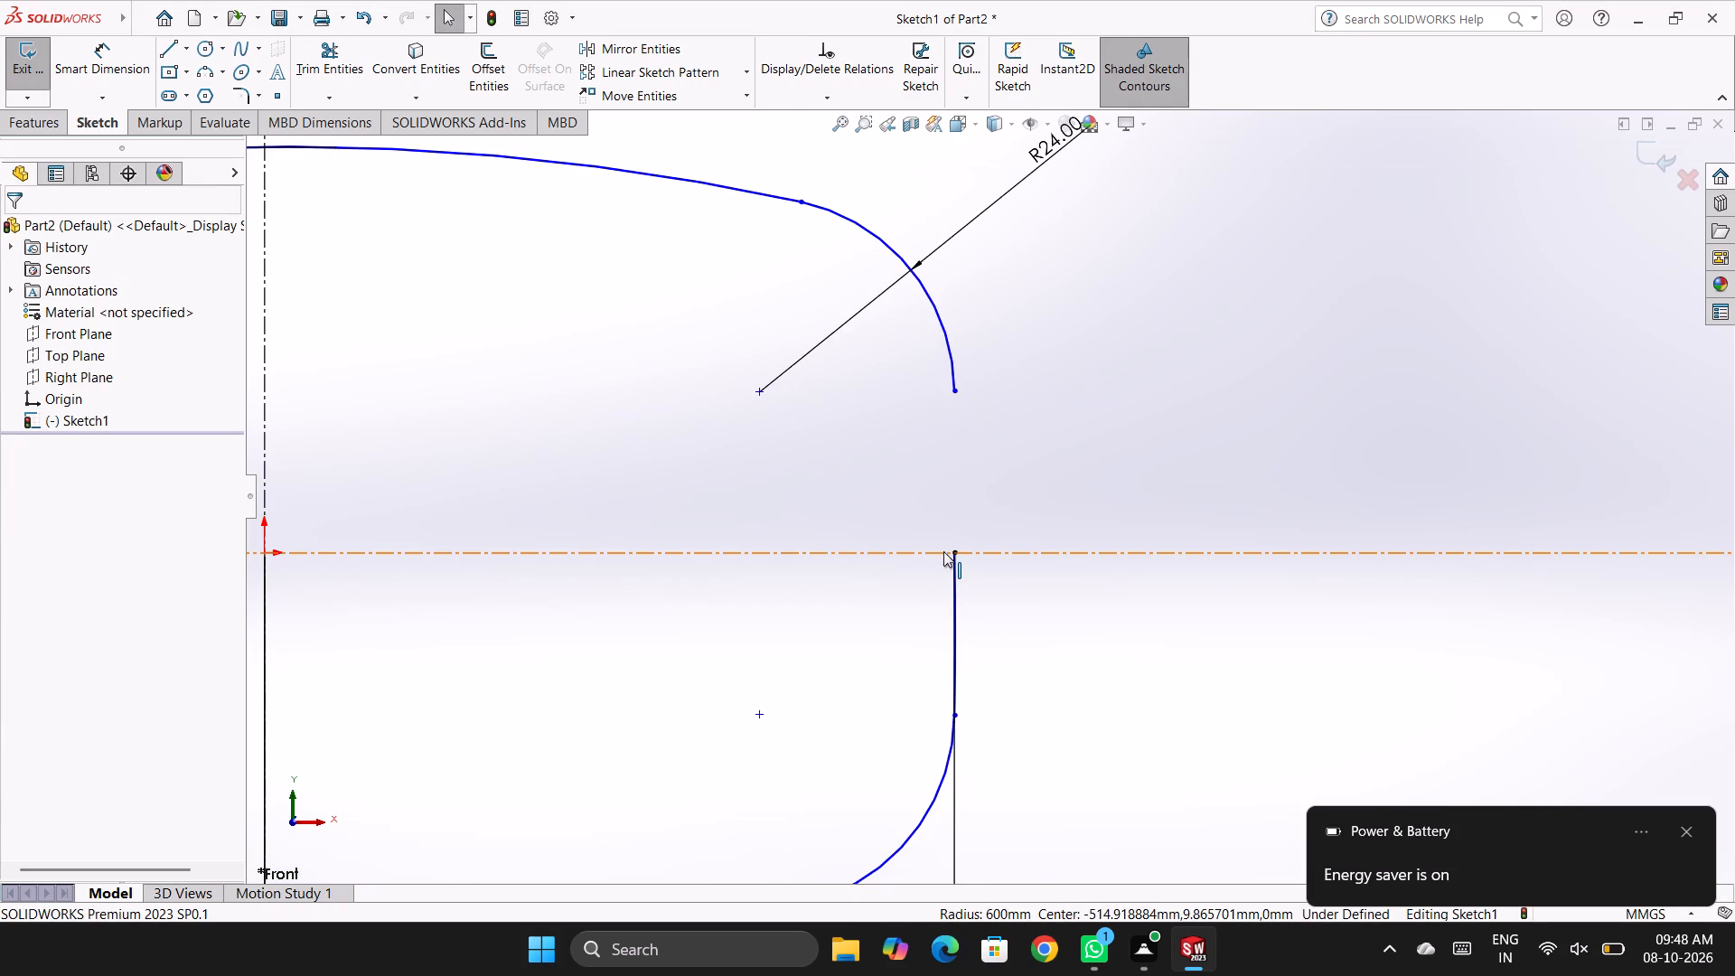
Remove the coincident relation tying the remaining side arc's upper endpoint to the horizontal centerline.
drag(953, 553, 961, 408)
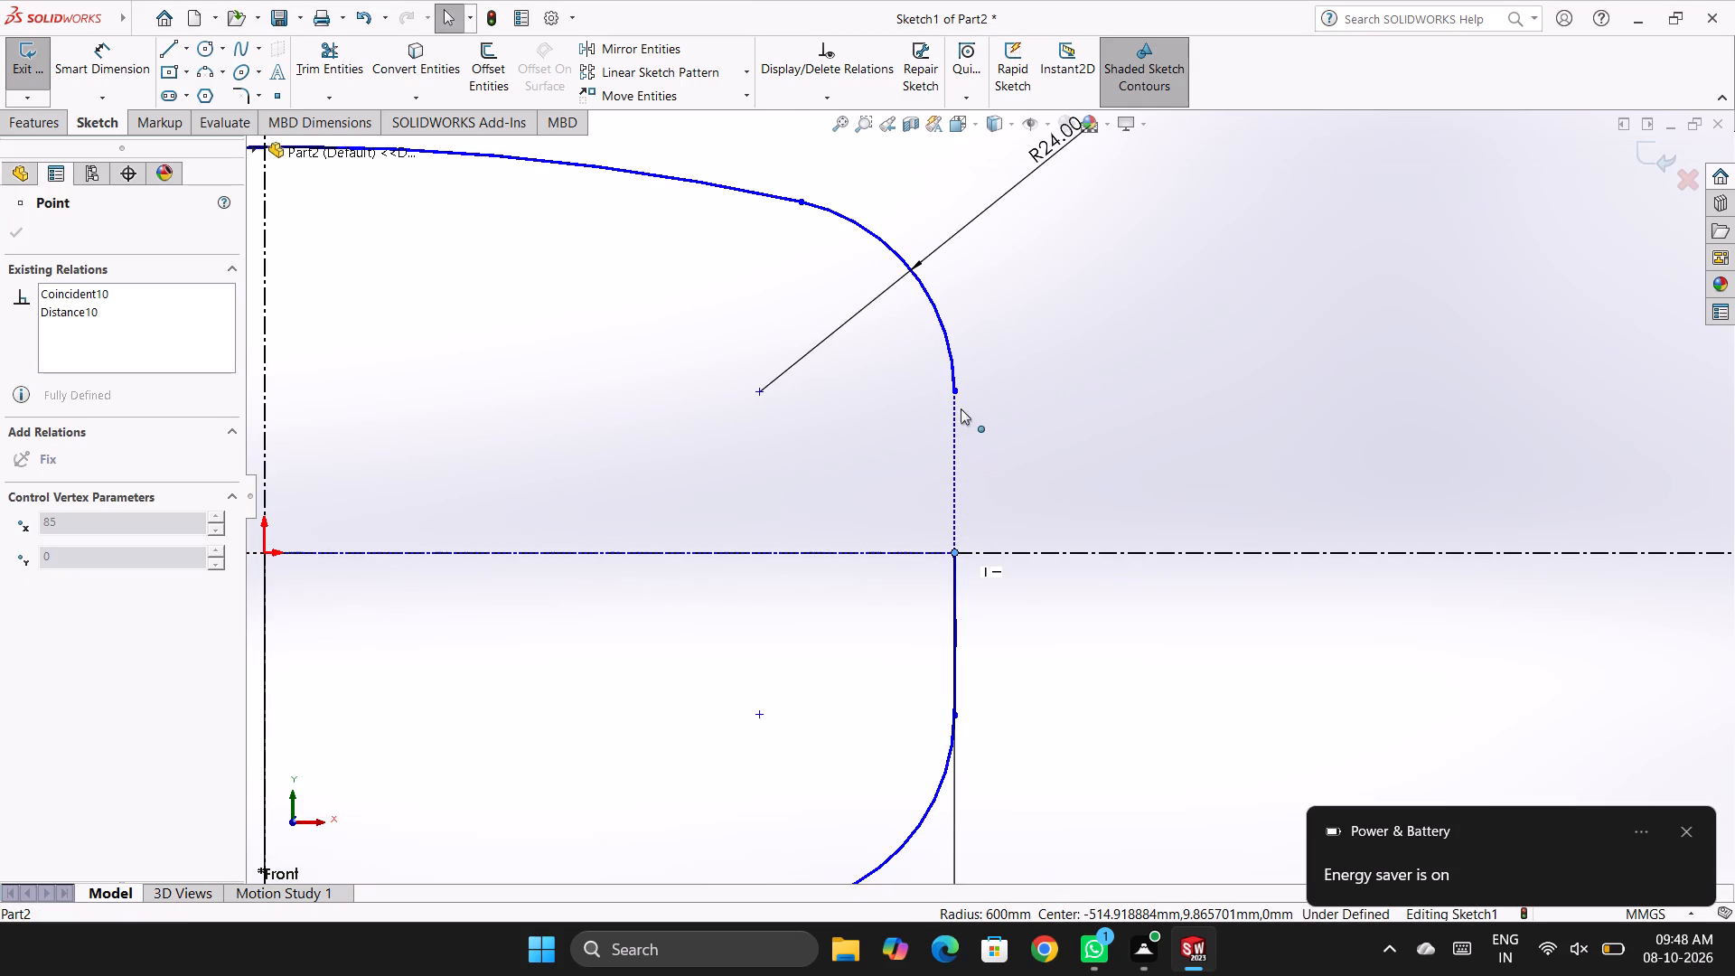
drag(961, 408, 961, 400)
click(958, 563)
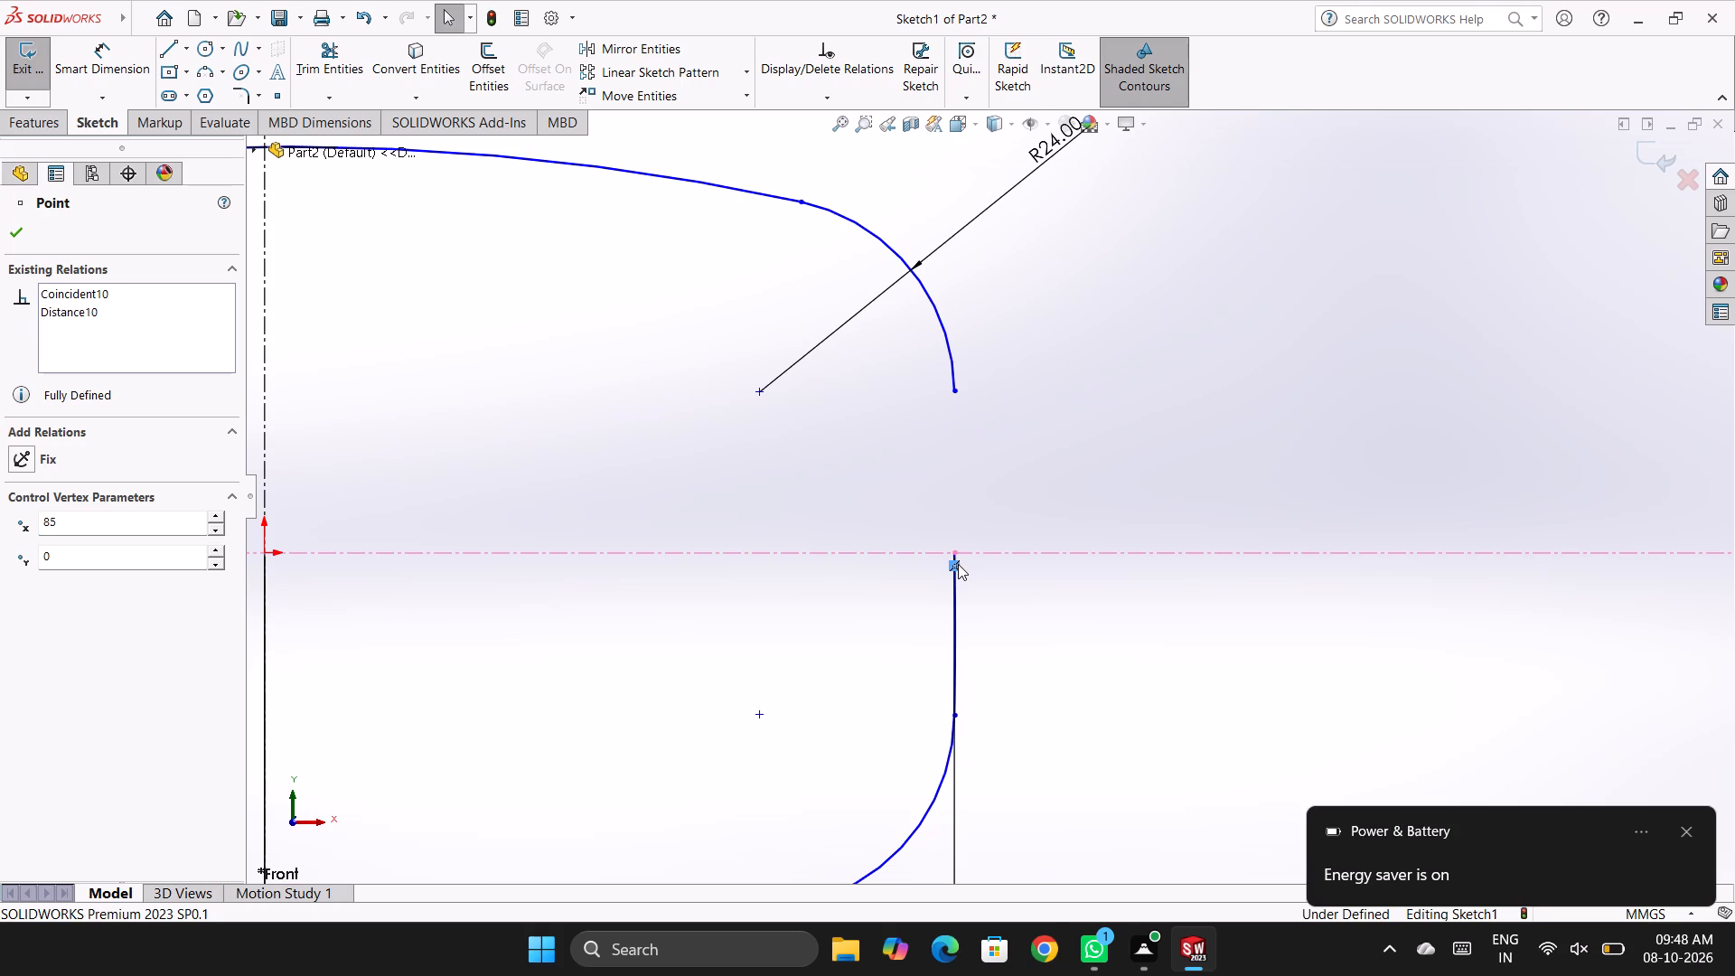
key(Delete)
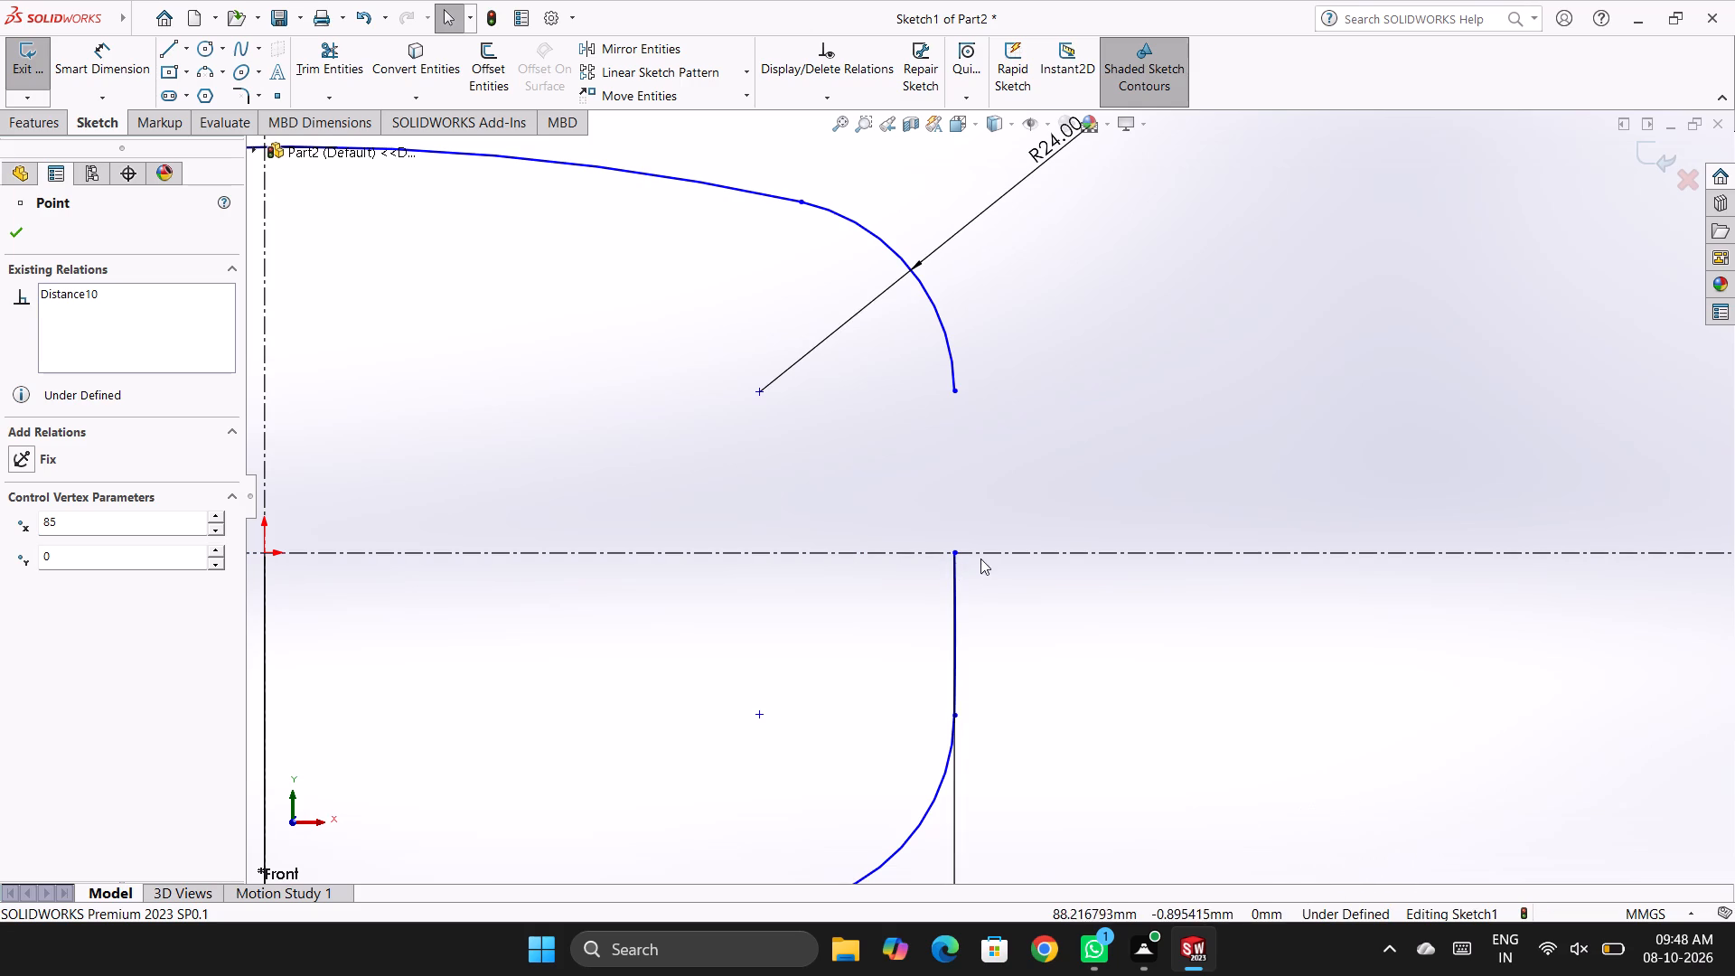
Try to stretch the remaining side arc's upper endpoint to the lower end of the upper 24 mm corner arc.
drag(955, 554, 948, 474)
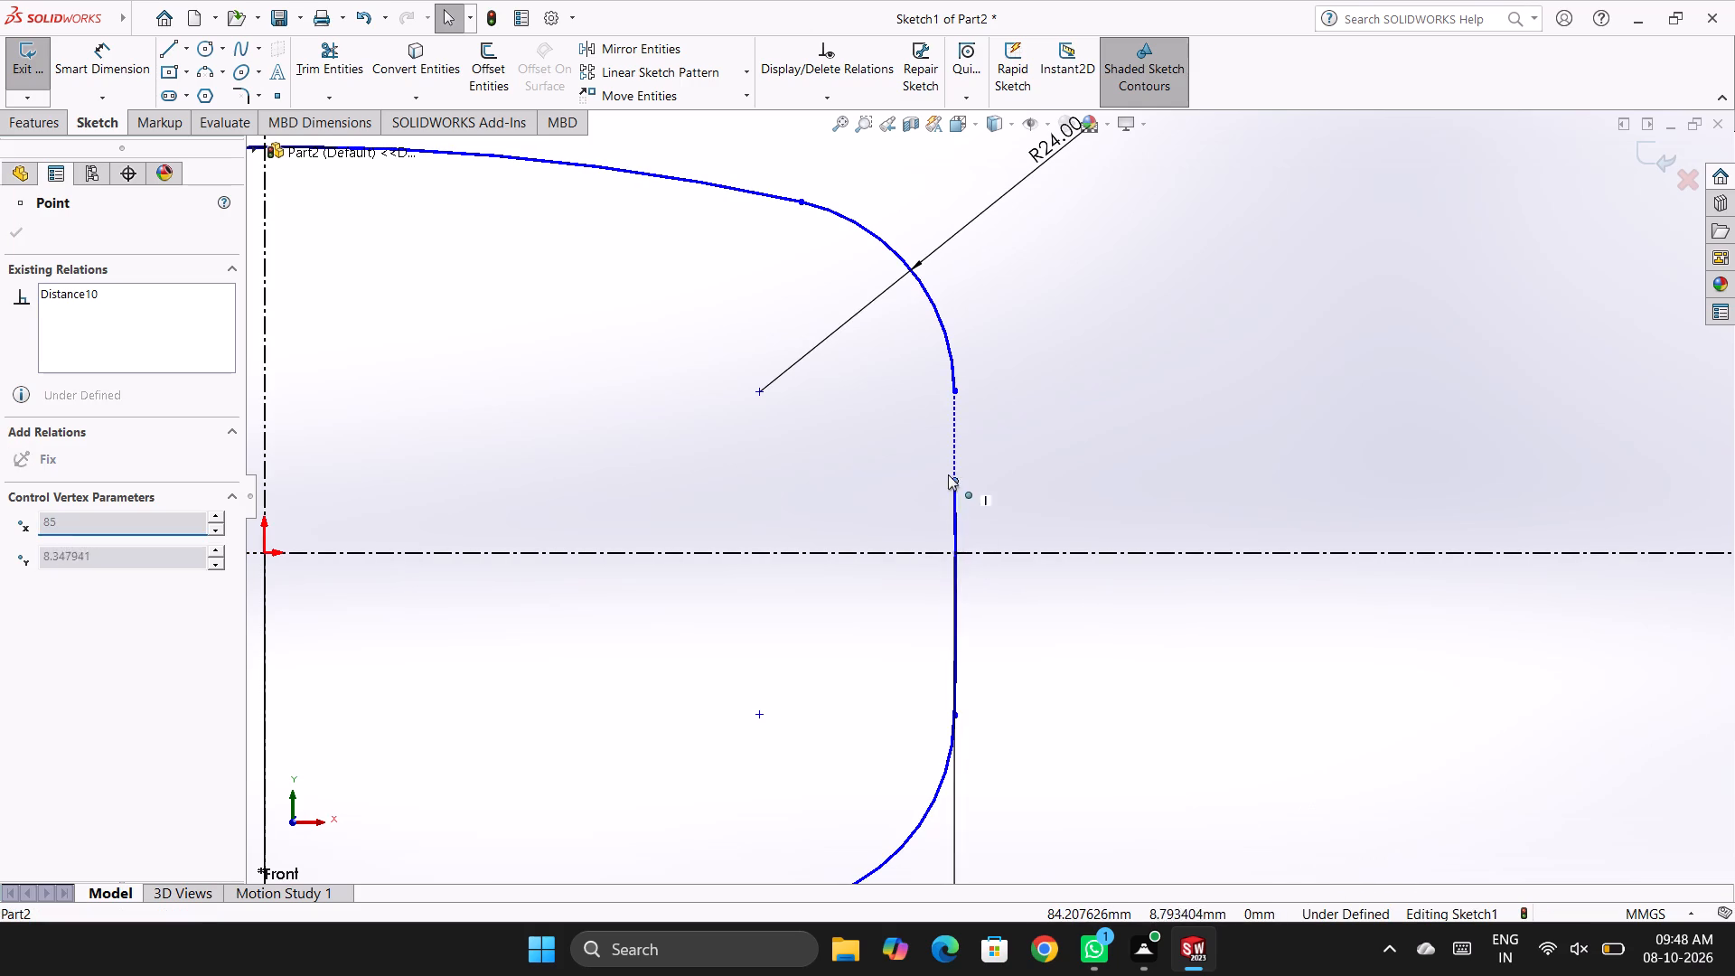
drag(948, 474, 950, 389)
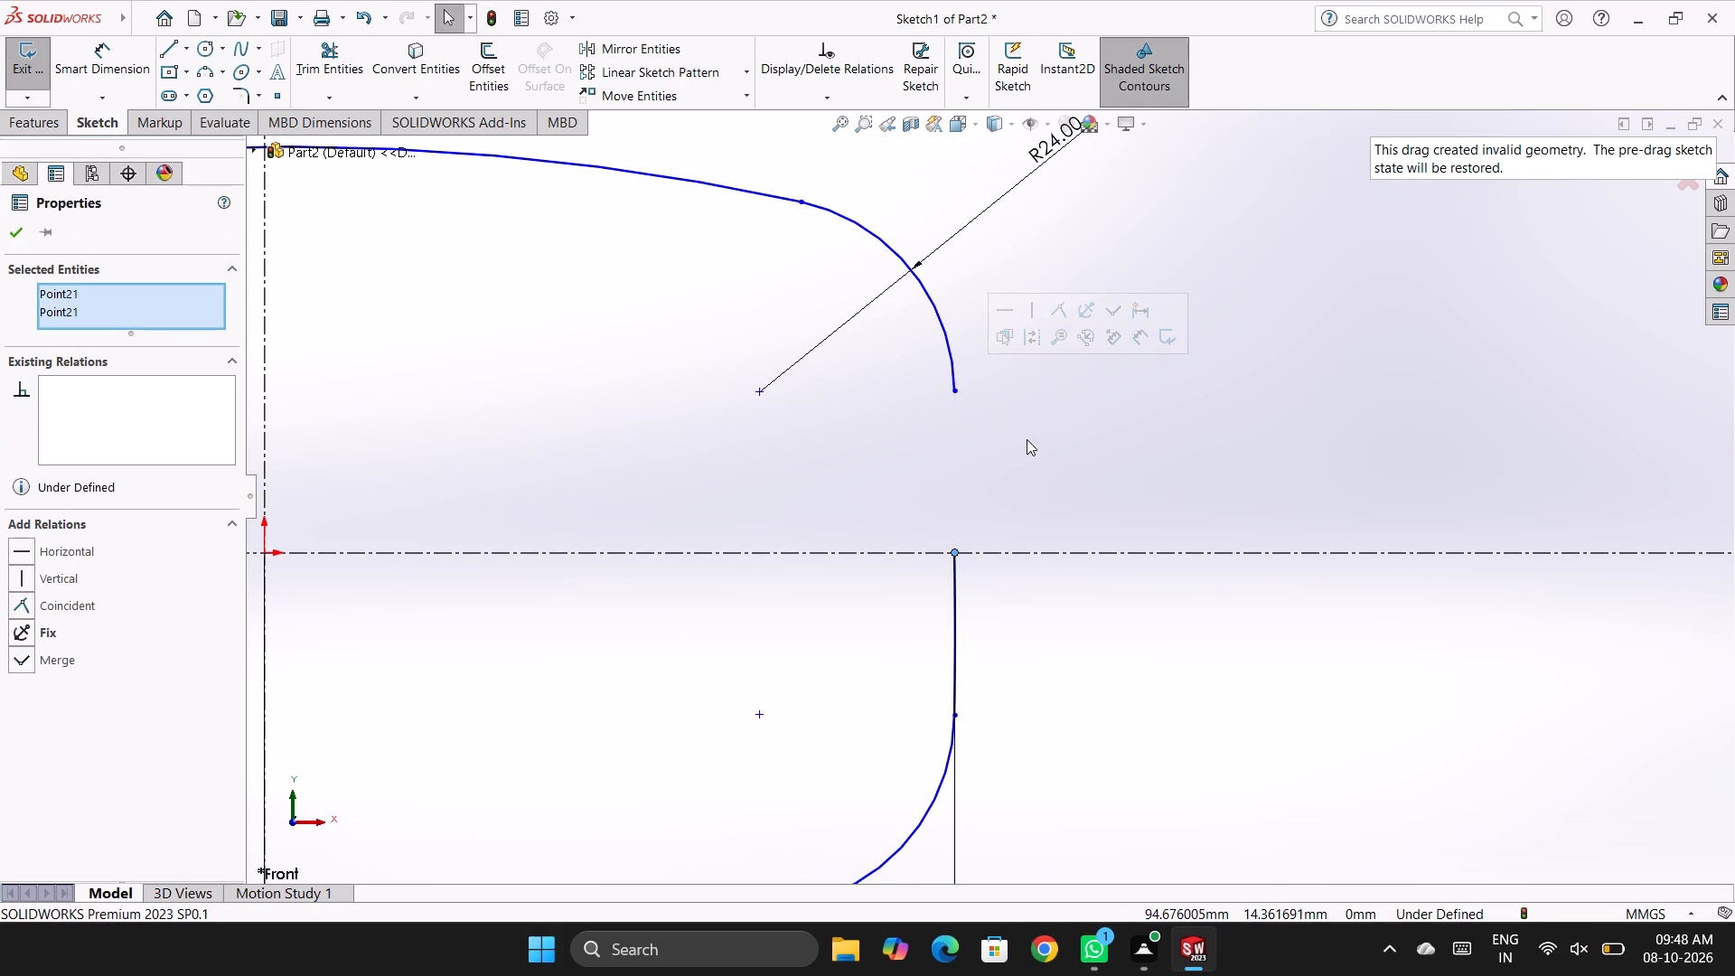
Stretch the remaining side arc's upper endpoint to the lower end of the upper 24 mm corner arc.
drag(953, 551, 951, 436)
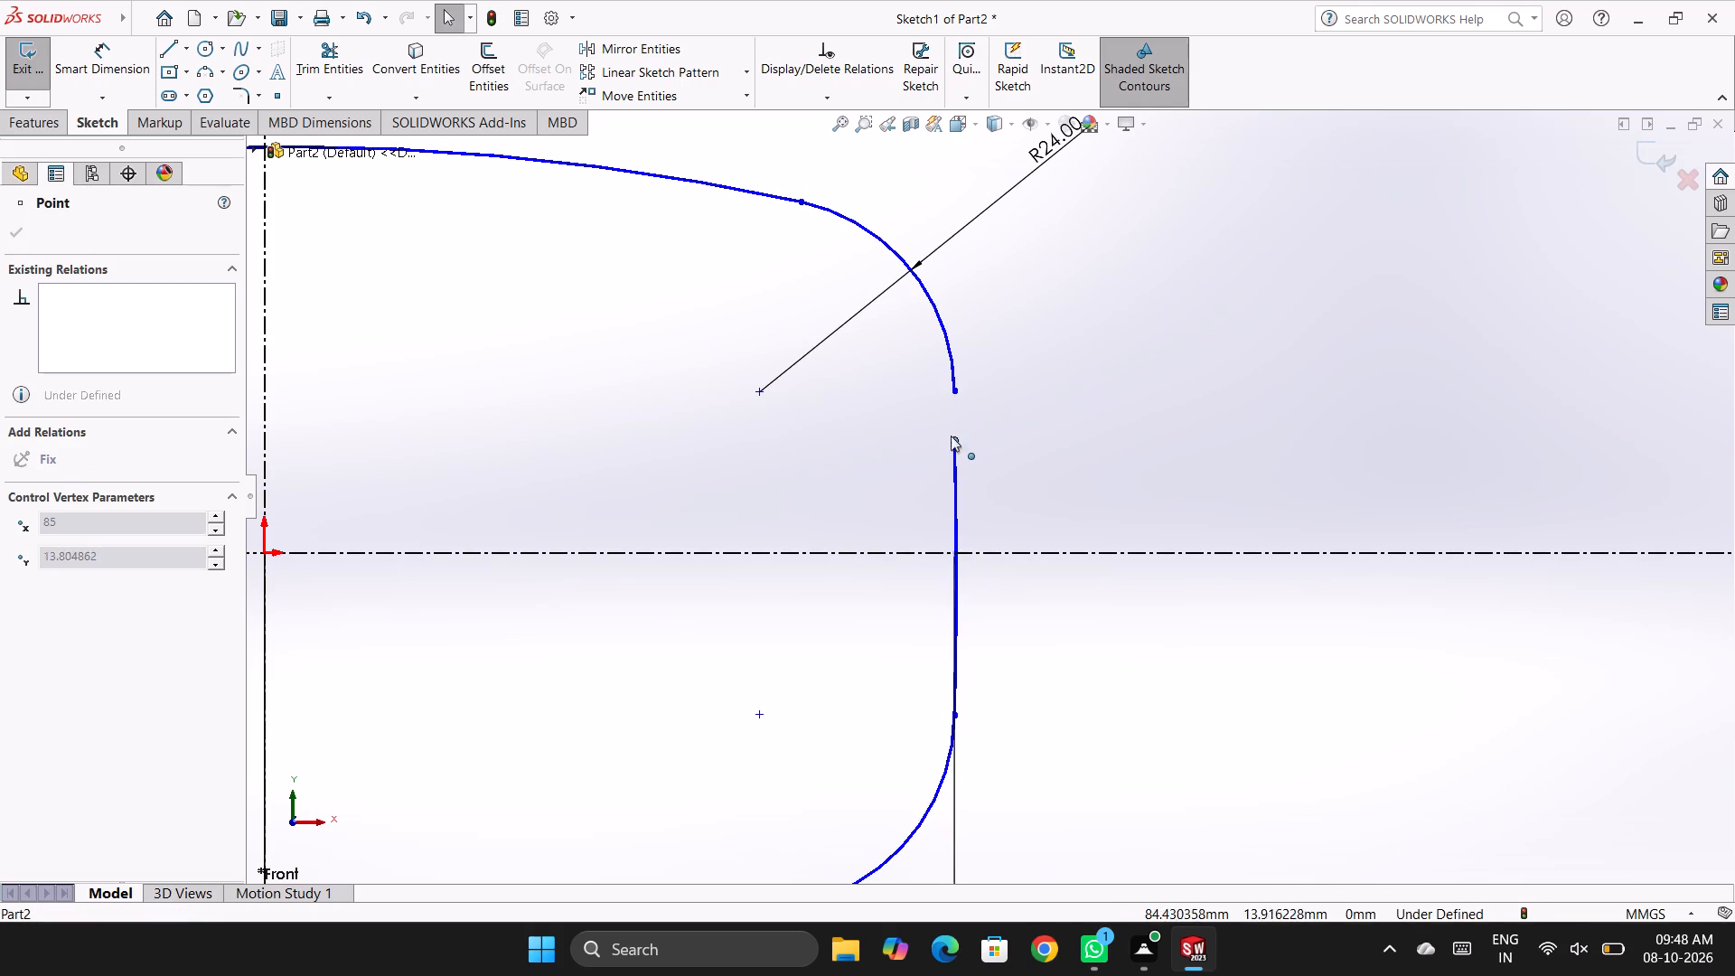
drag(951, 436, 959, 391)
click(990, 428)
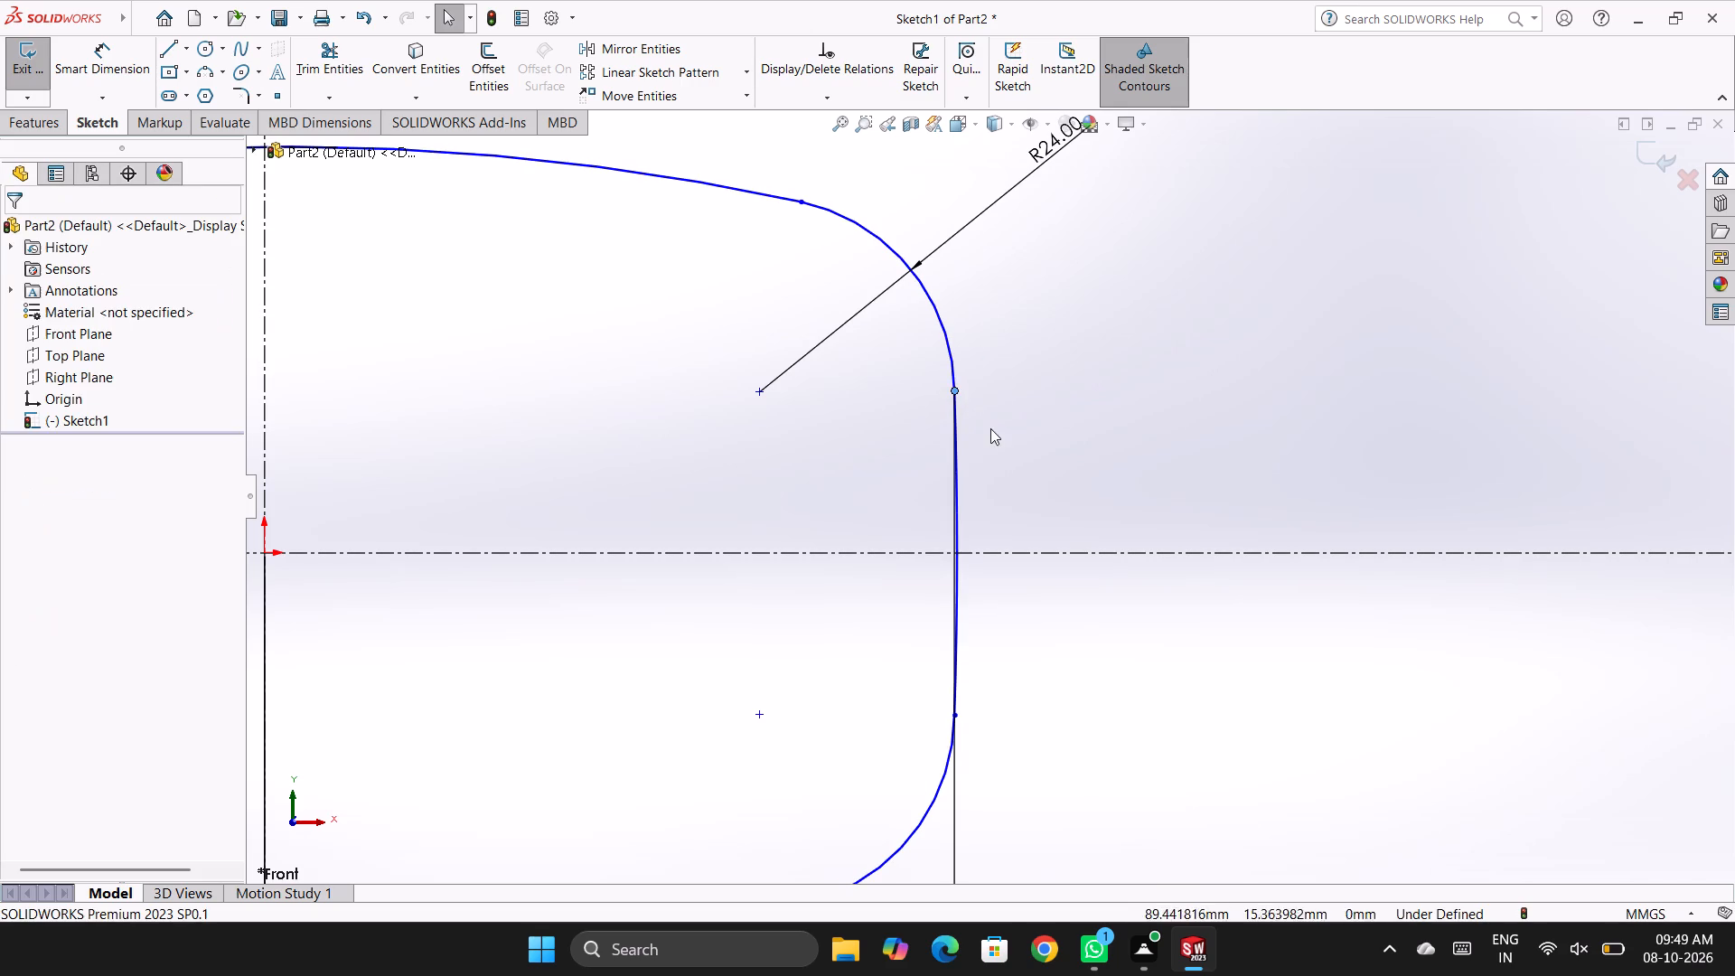
Examine how the stretched side arc runs between the two 24 mm corners and across the horizontal centerline.
scroll(997, 452, down, 1)
scroll(954, 491, up, 2)
scroll(961, 516, down, 3)
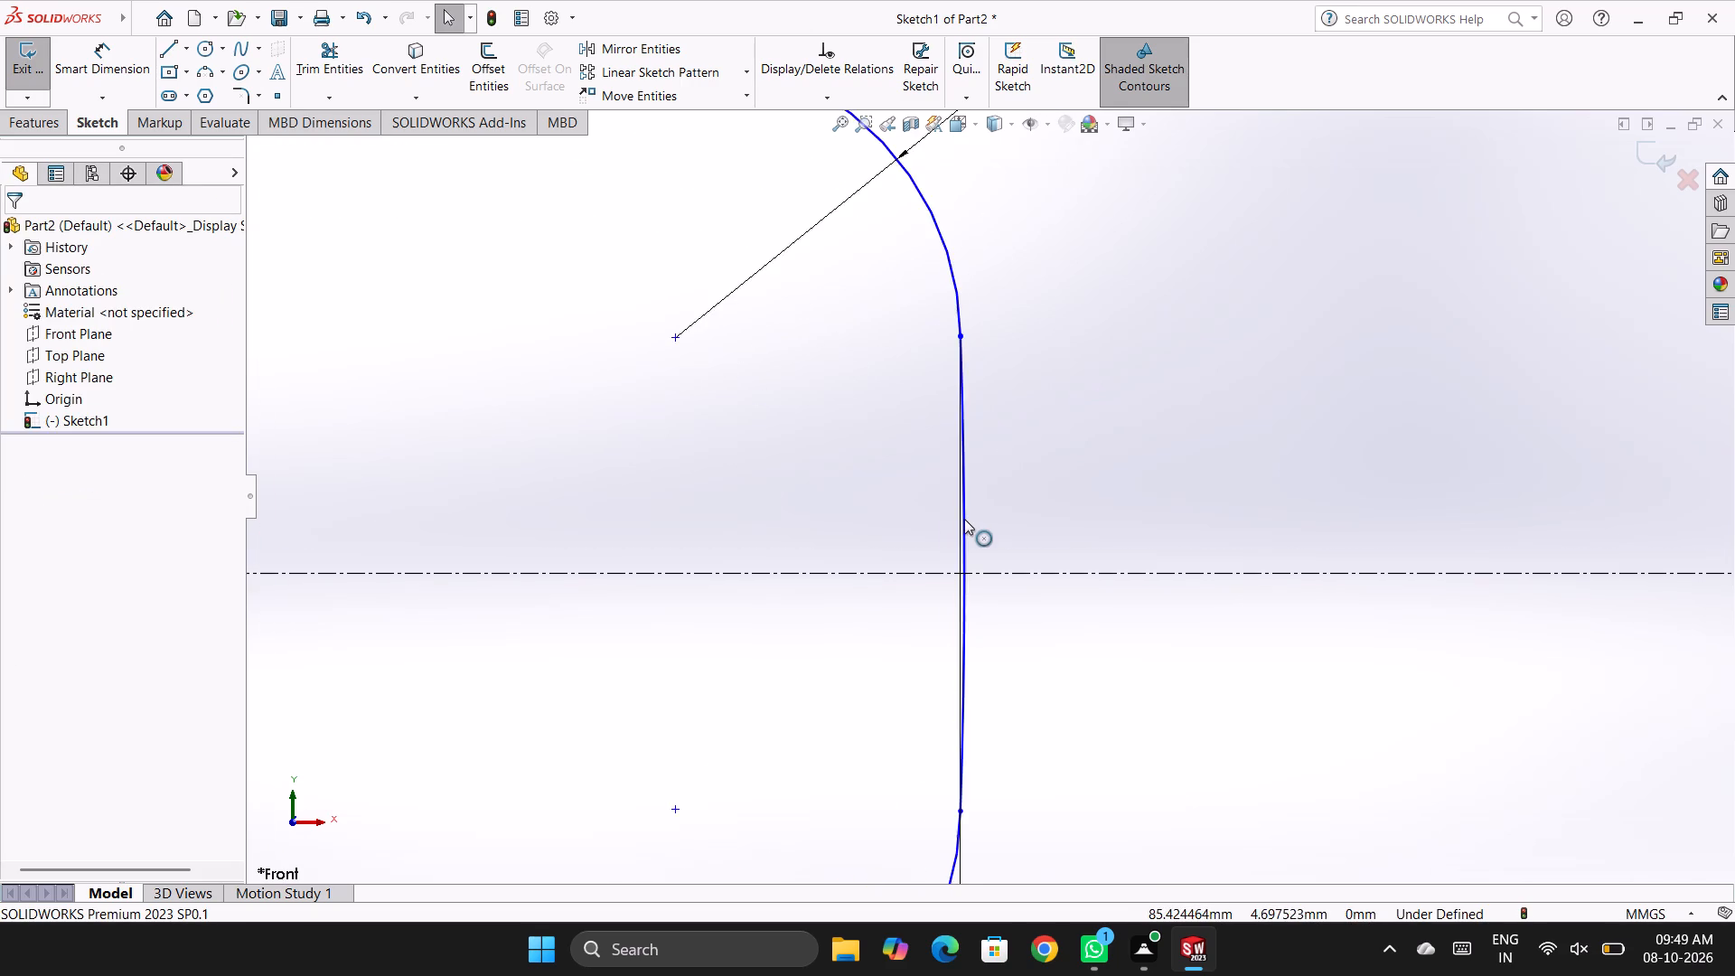
scroll(964, 520, down, 5)
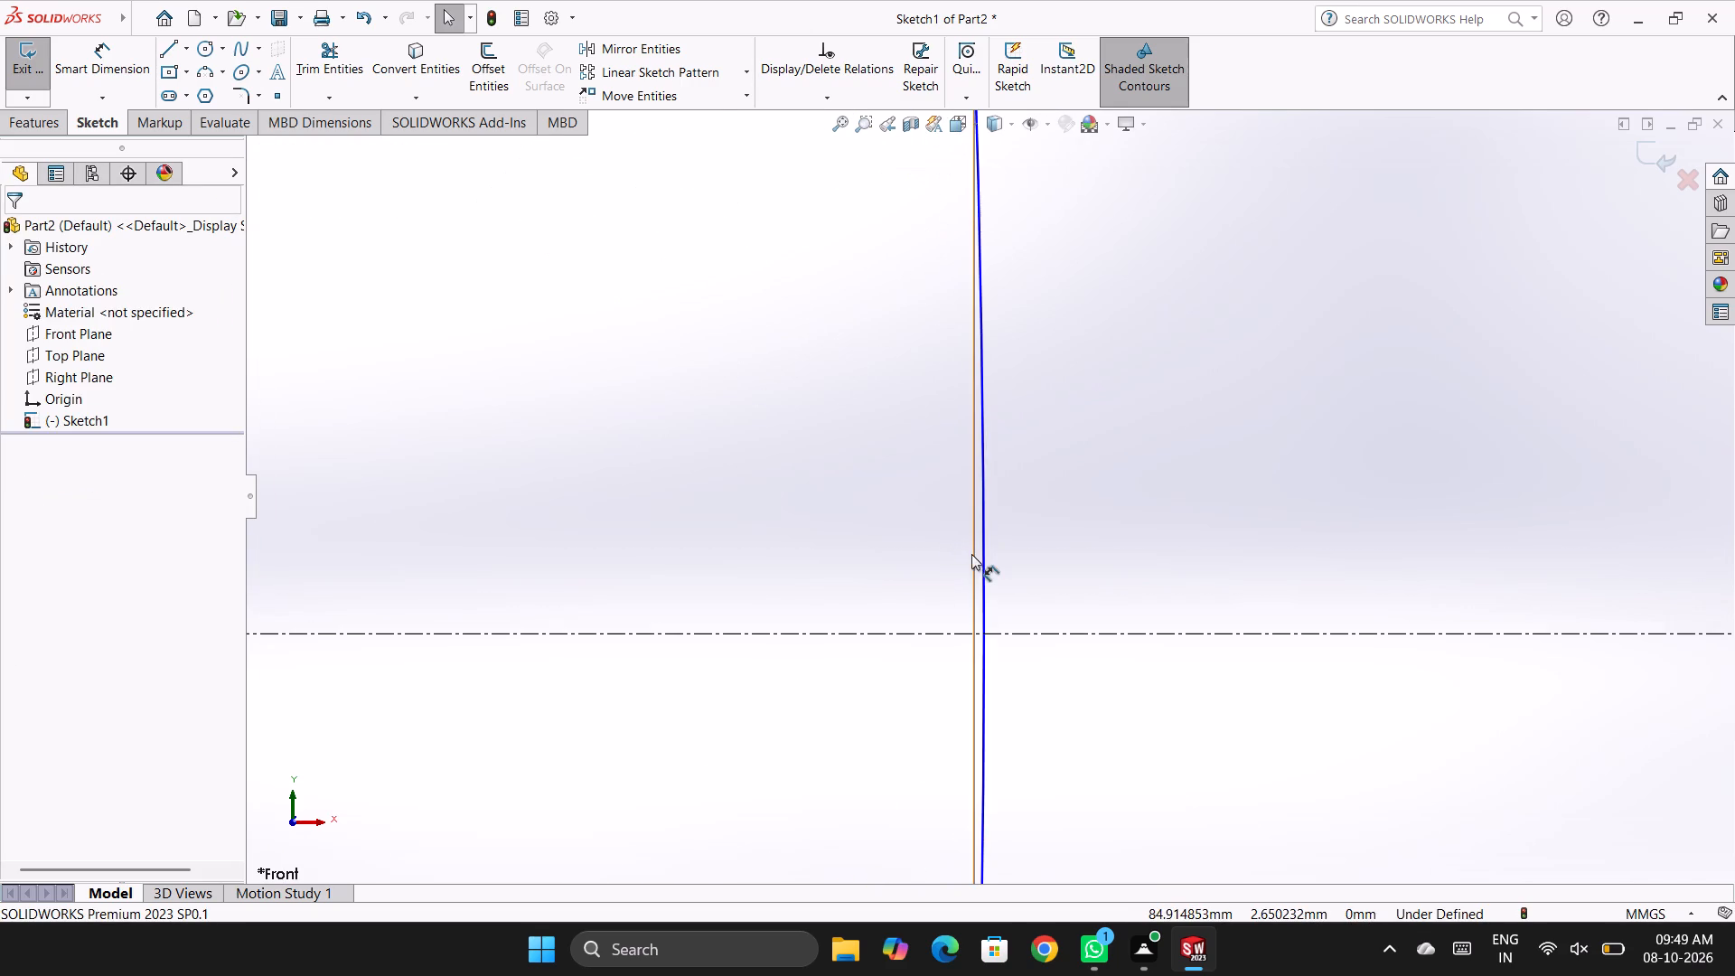
scroll(985, 555, up, 6)
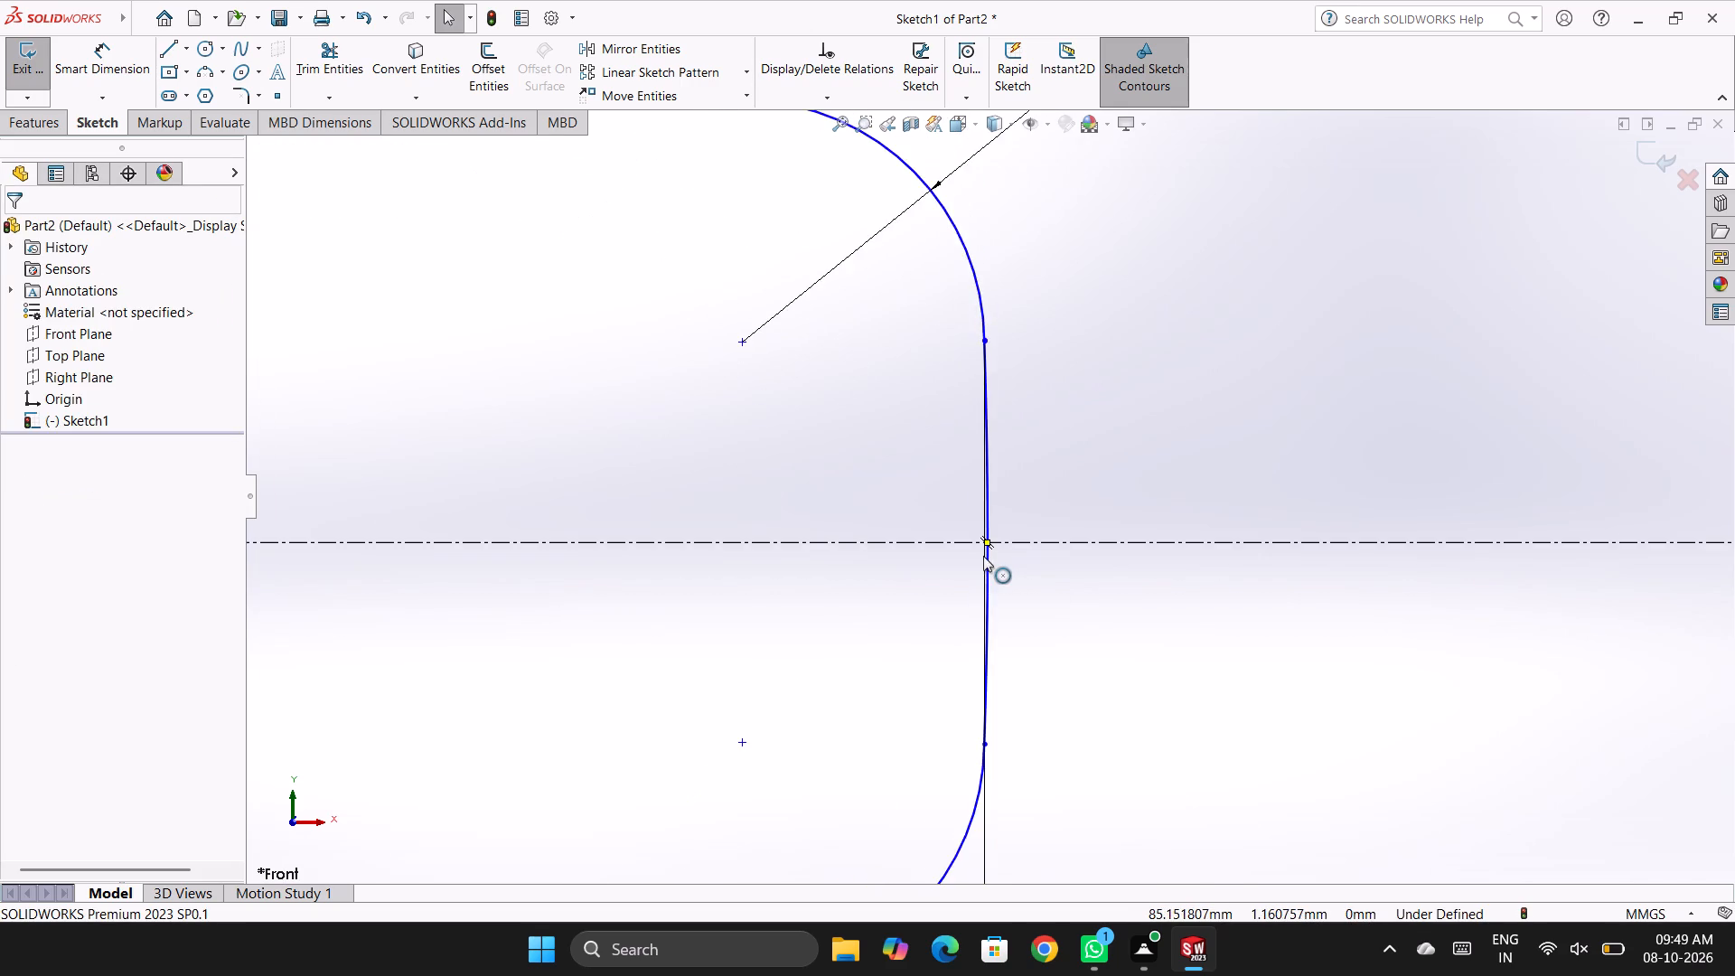
scroll(983, 555, up, 4)
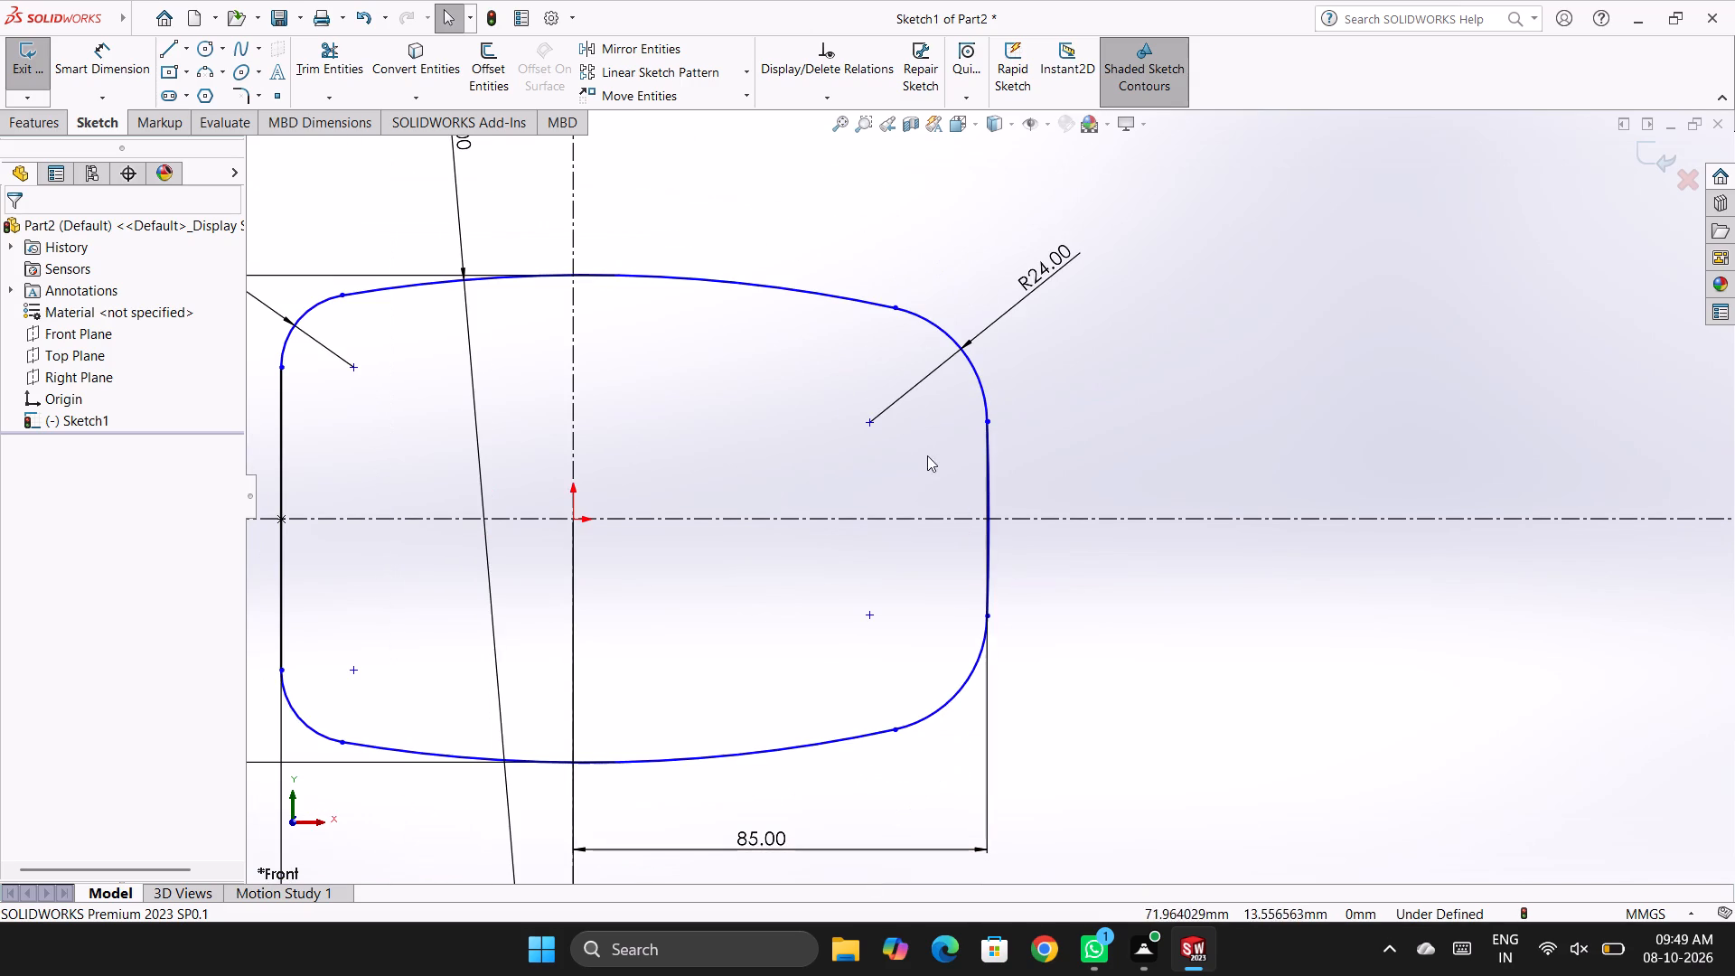
scroll(880, 438, up, 1)
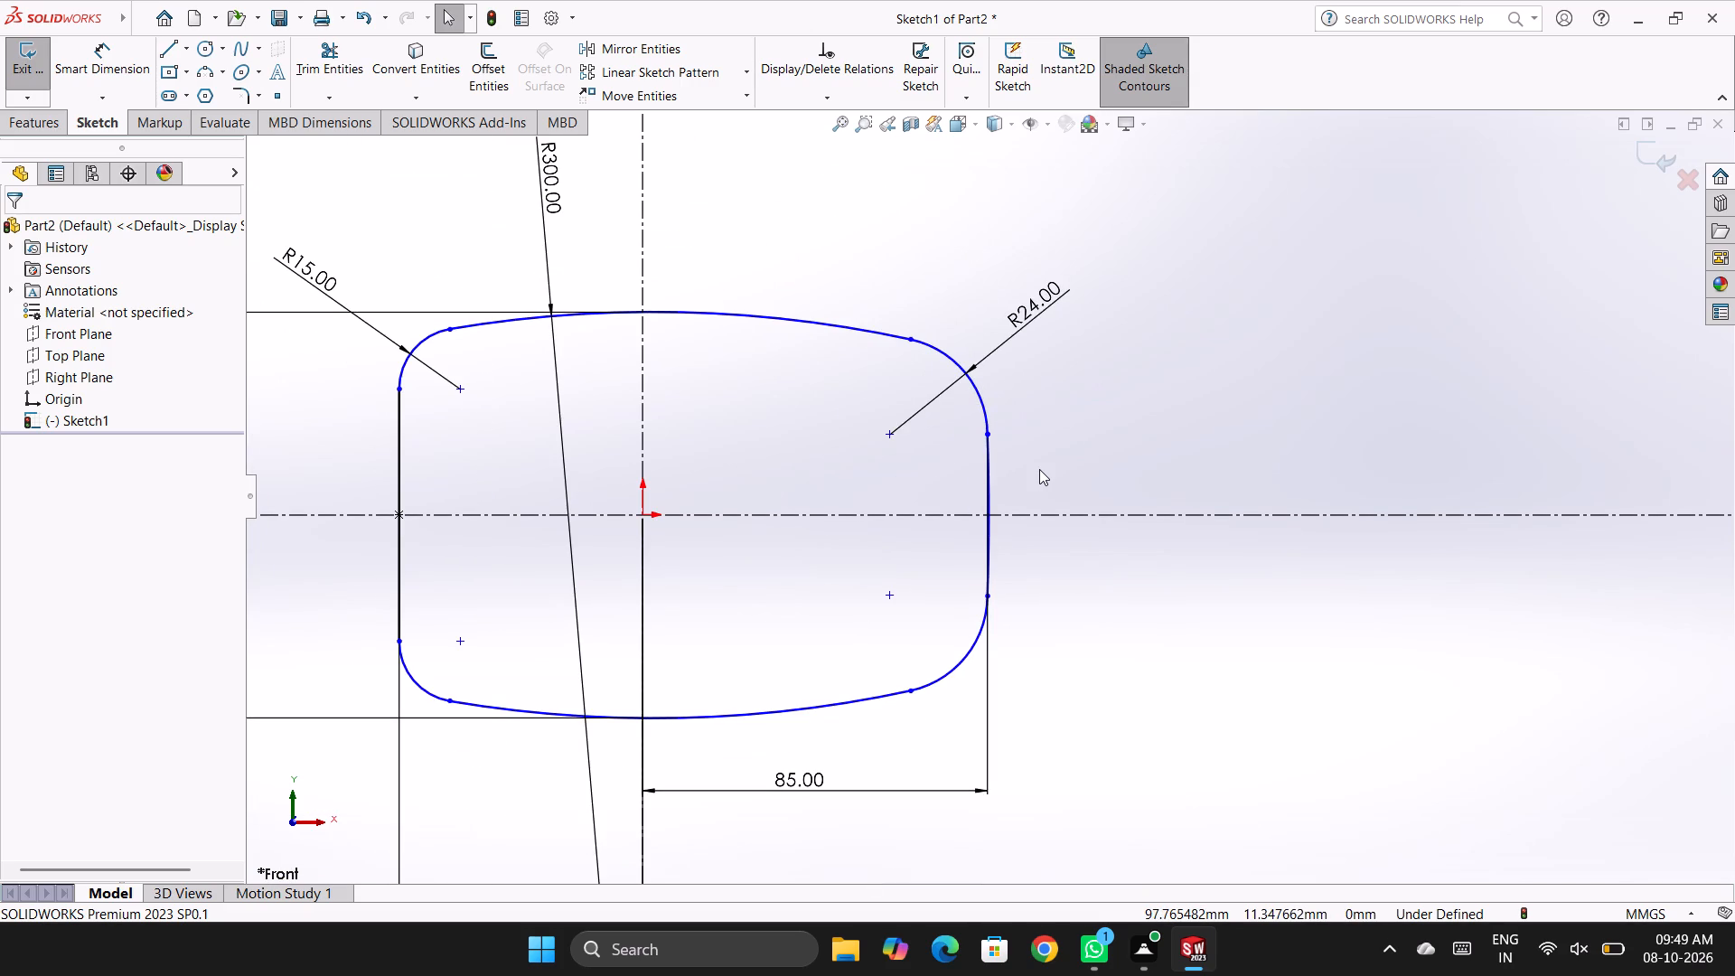
Undo the side arc stretch, the coincident relation removal and the deletion of the arc's upper half.
key(ctrl+z)
key(ctrl+z)
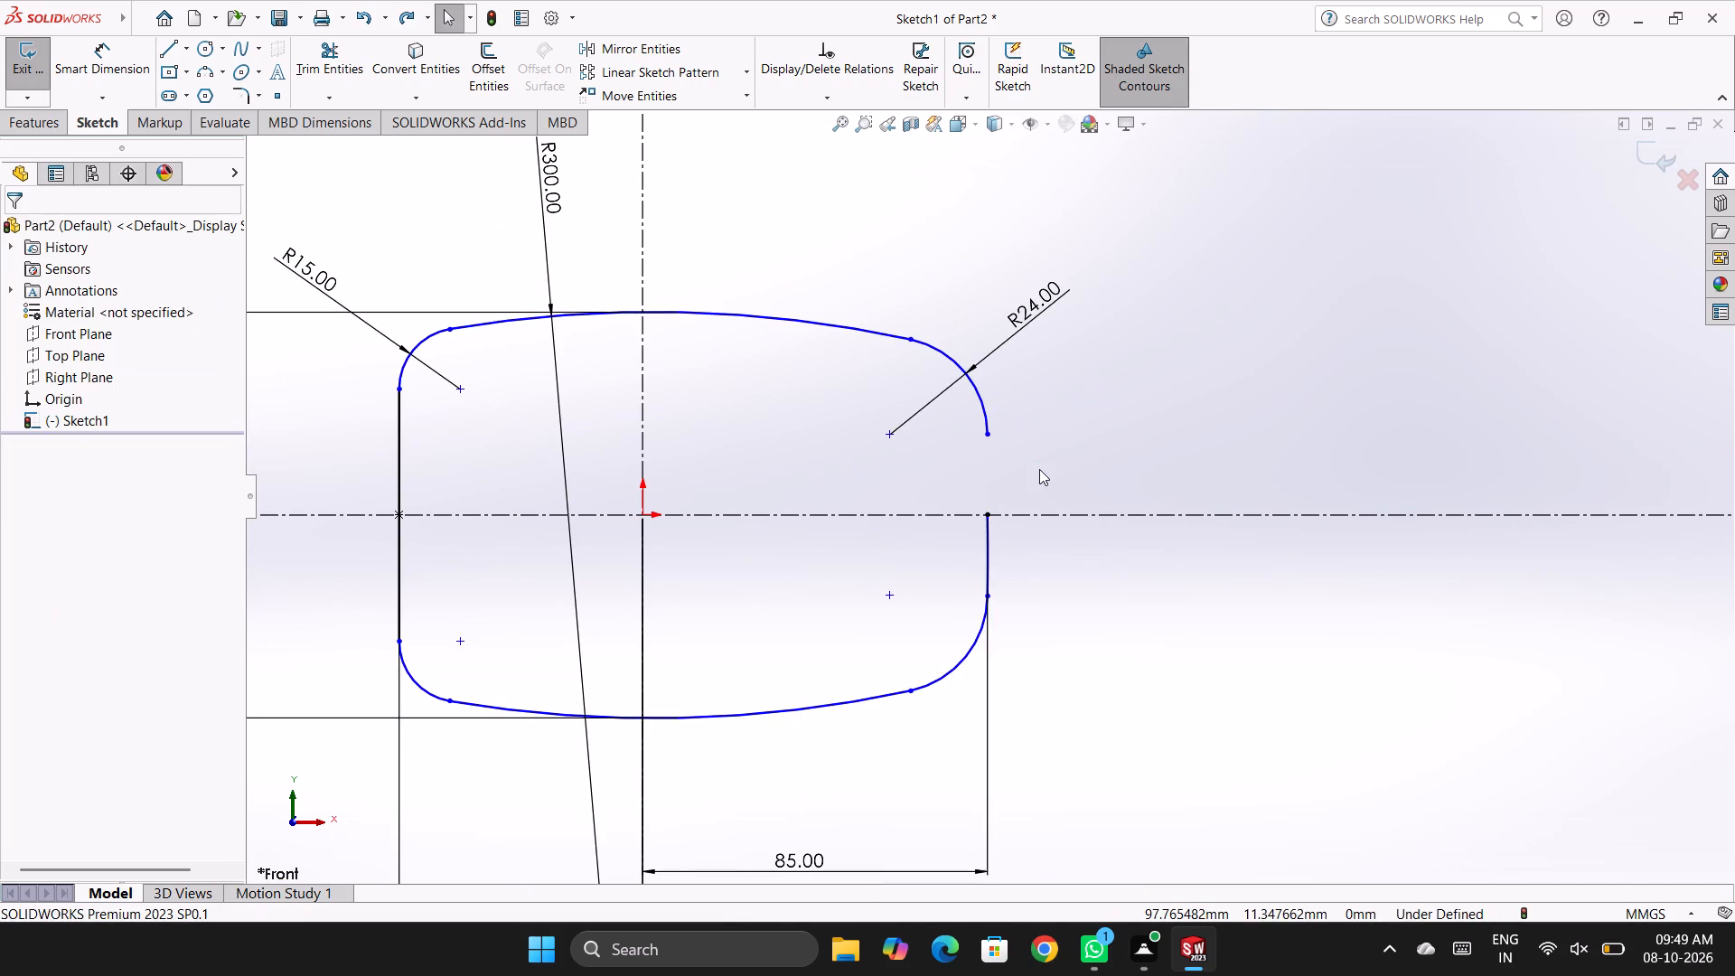
key(ctrl+z)
key(ctrl+z)
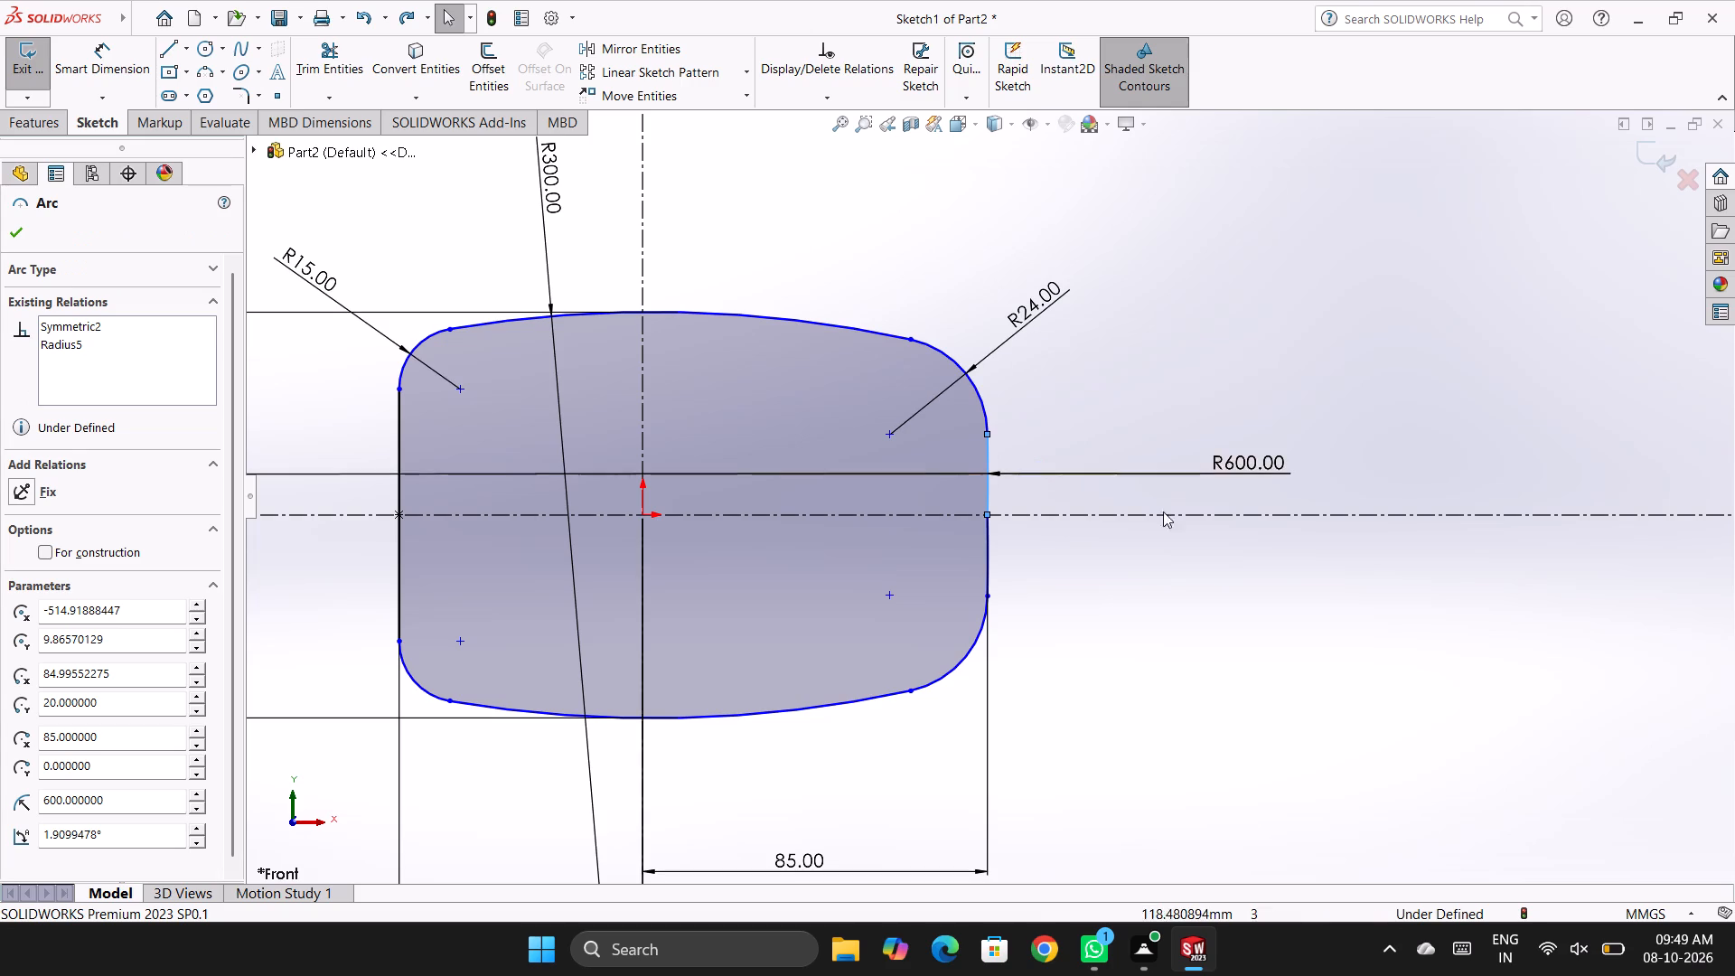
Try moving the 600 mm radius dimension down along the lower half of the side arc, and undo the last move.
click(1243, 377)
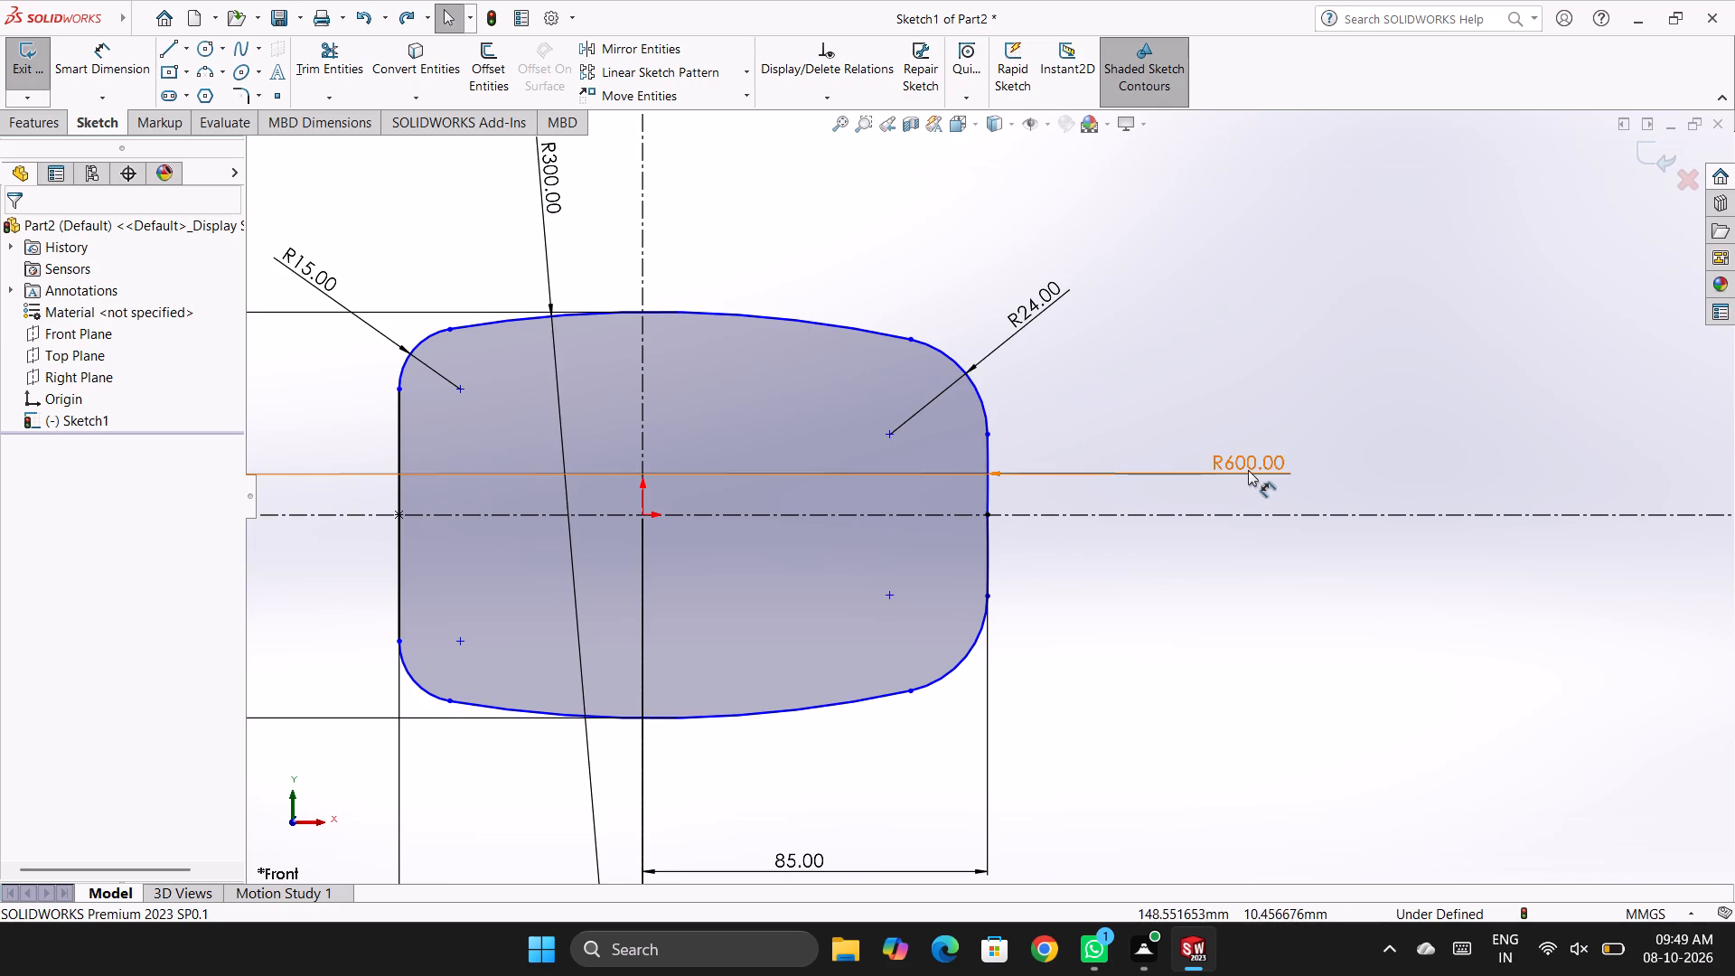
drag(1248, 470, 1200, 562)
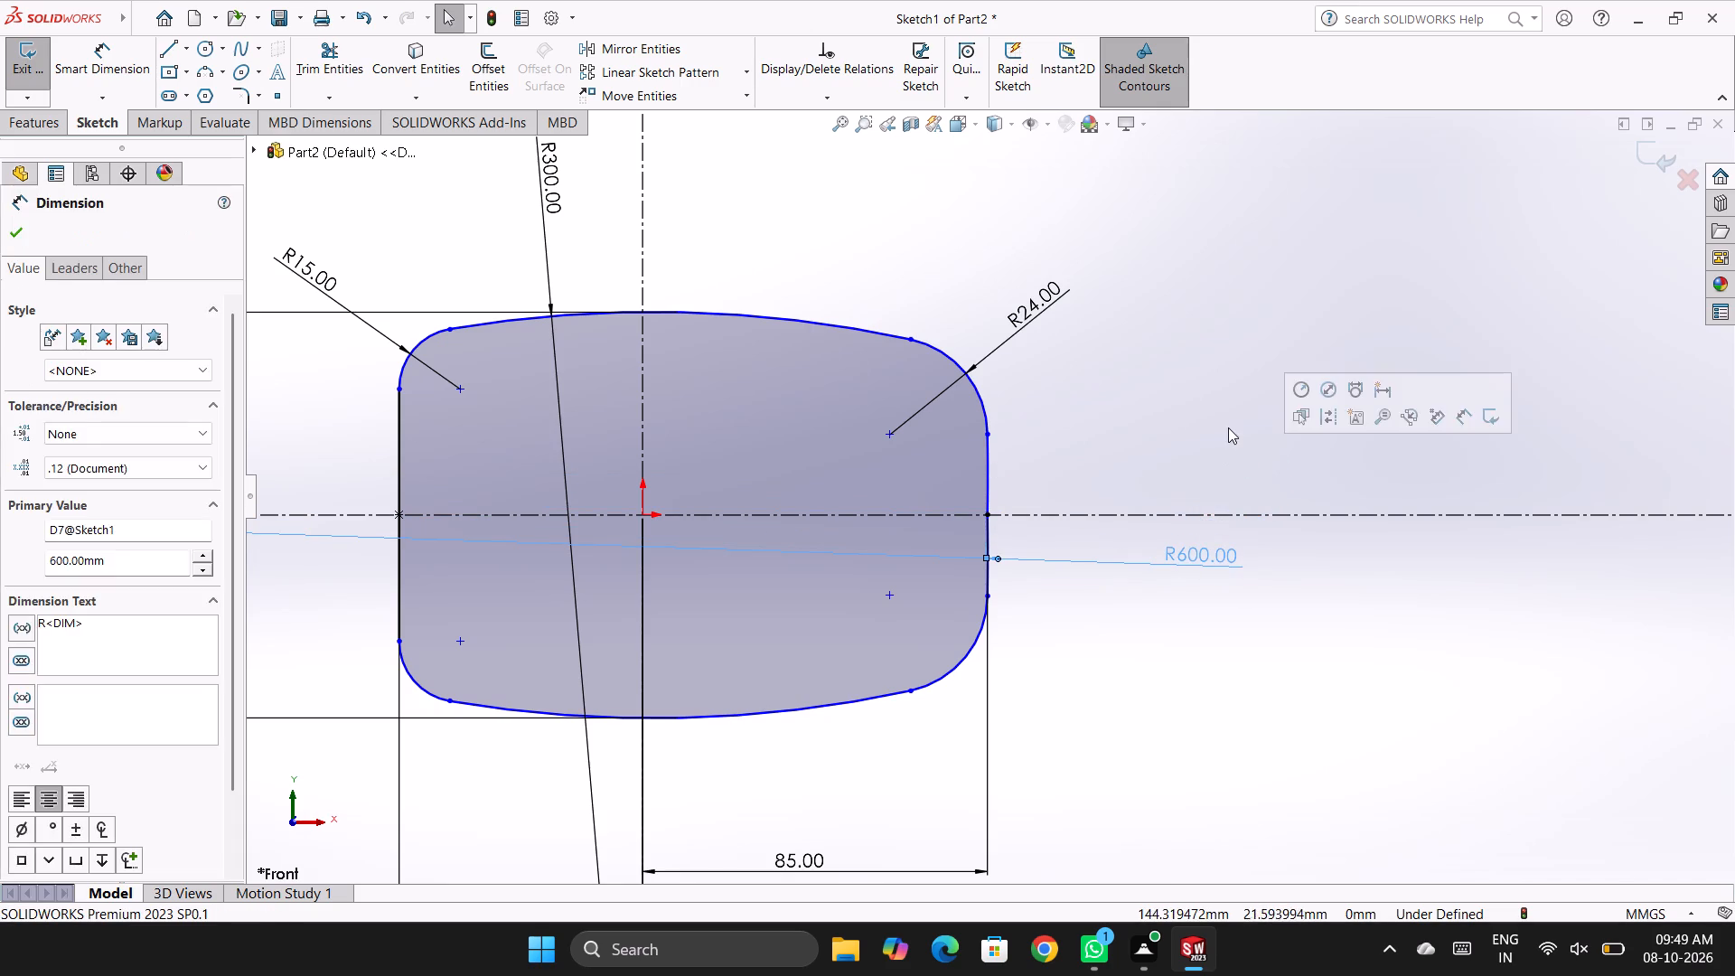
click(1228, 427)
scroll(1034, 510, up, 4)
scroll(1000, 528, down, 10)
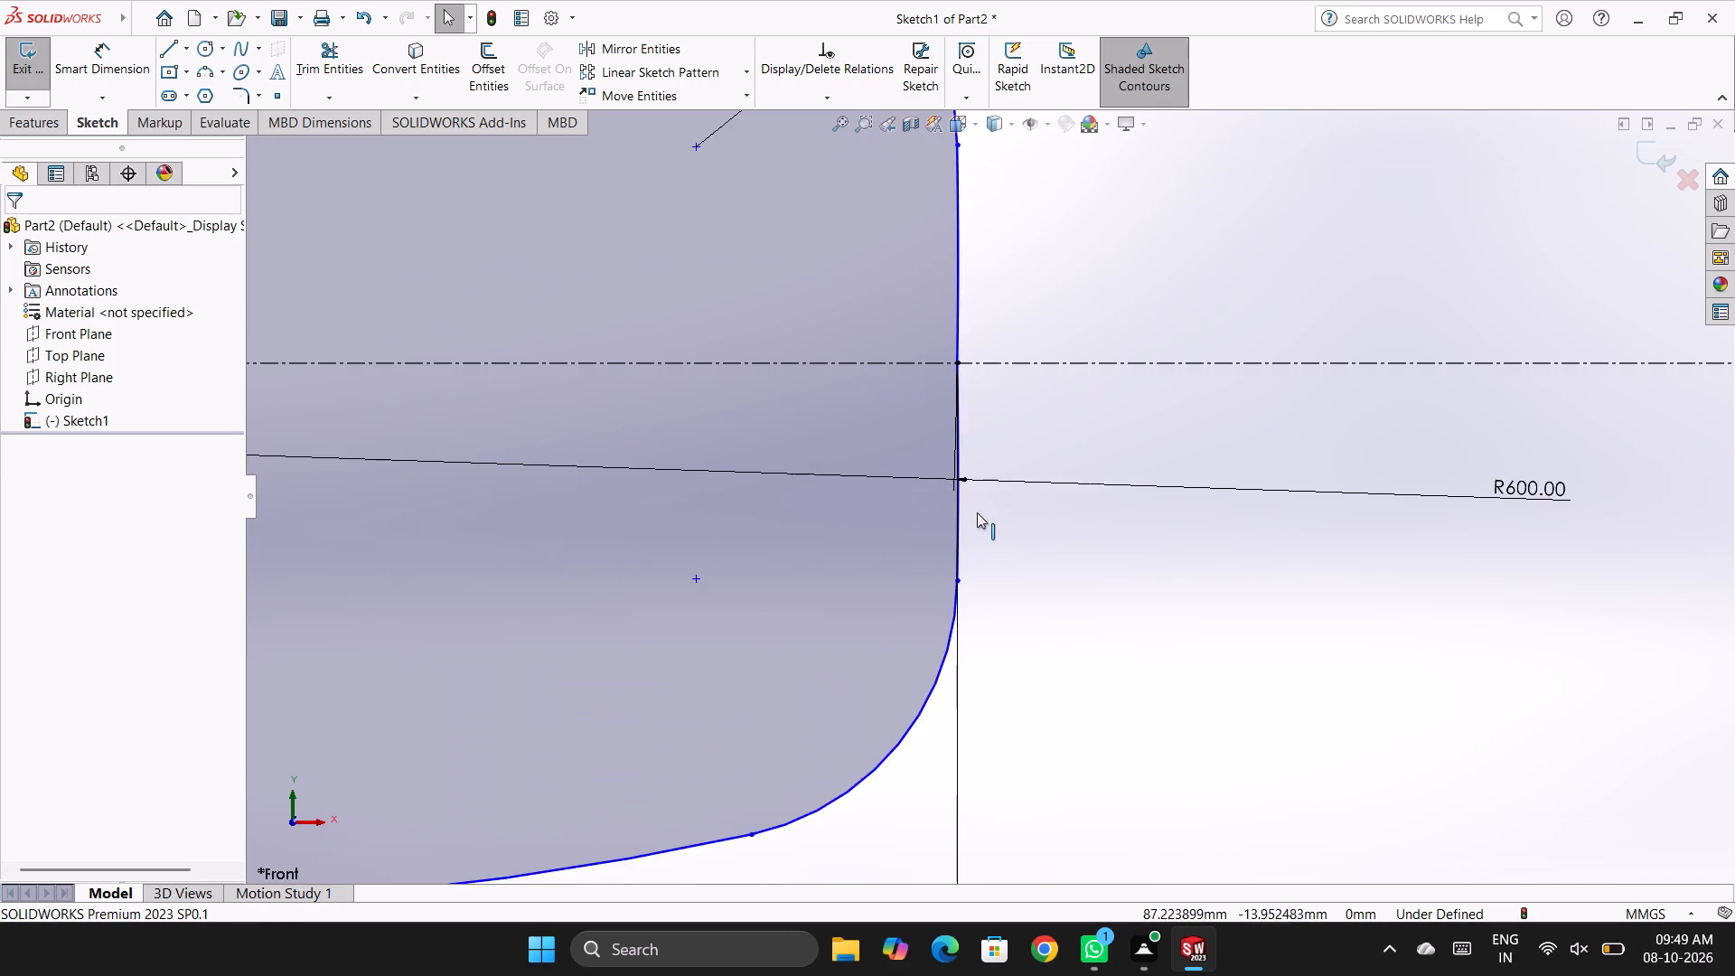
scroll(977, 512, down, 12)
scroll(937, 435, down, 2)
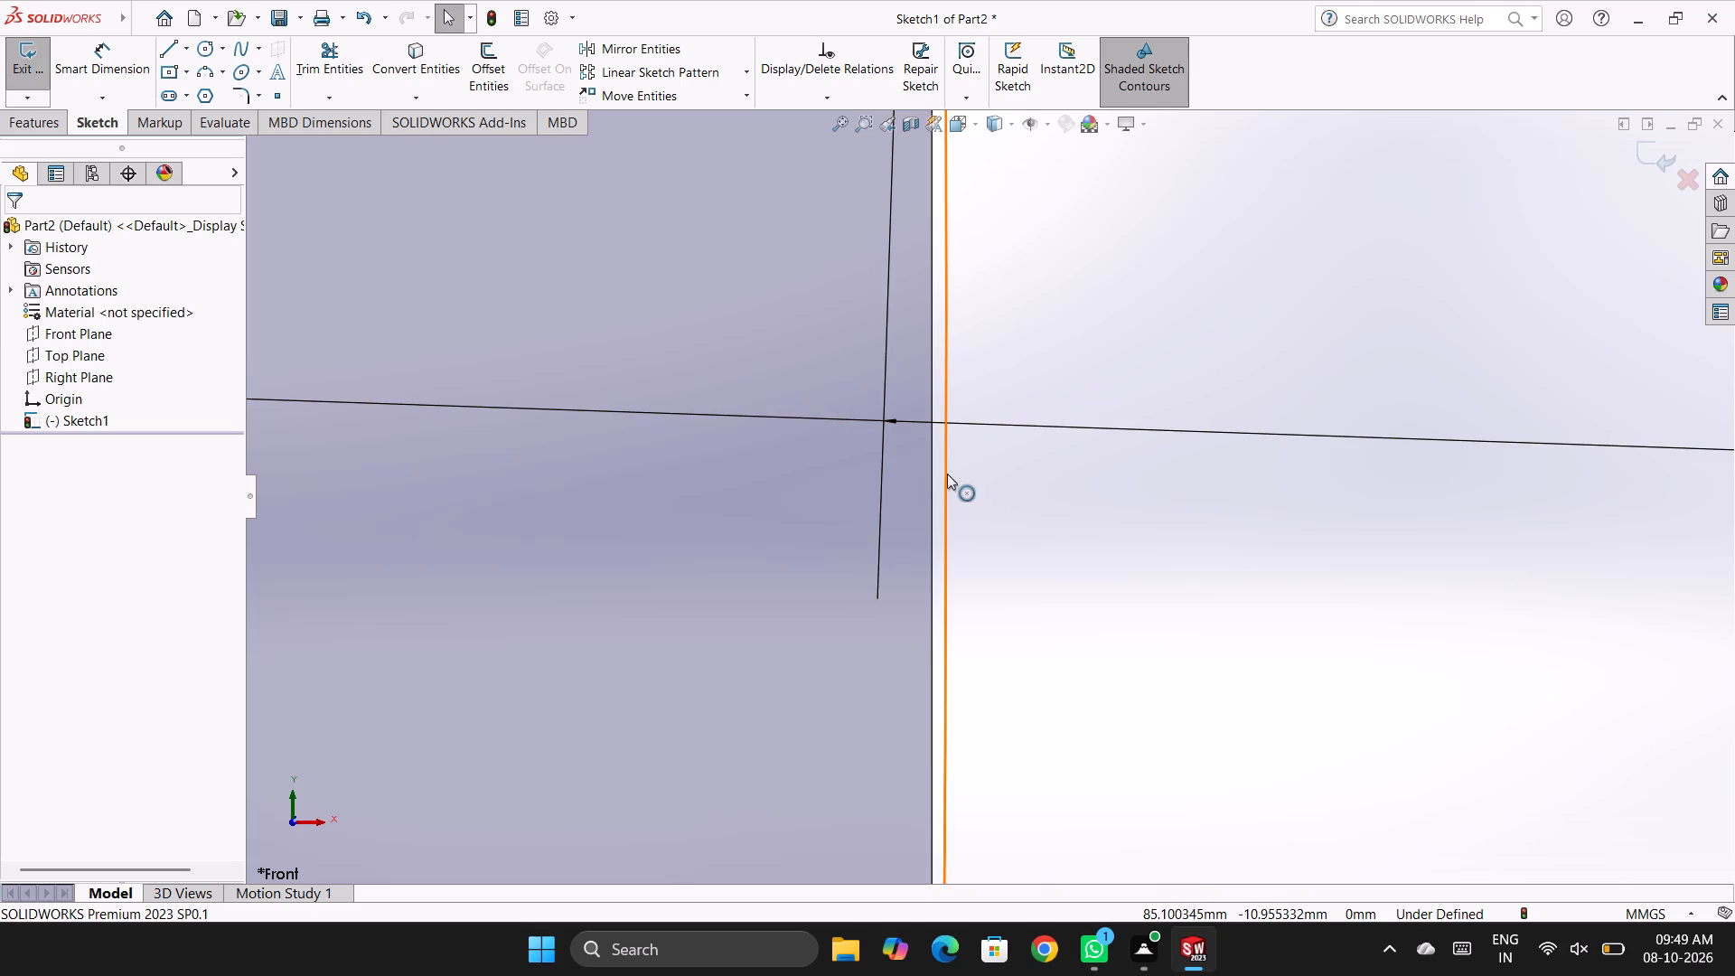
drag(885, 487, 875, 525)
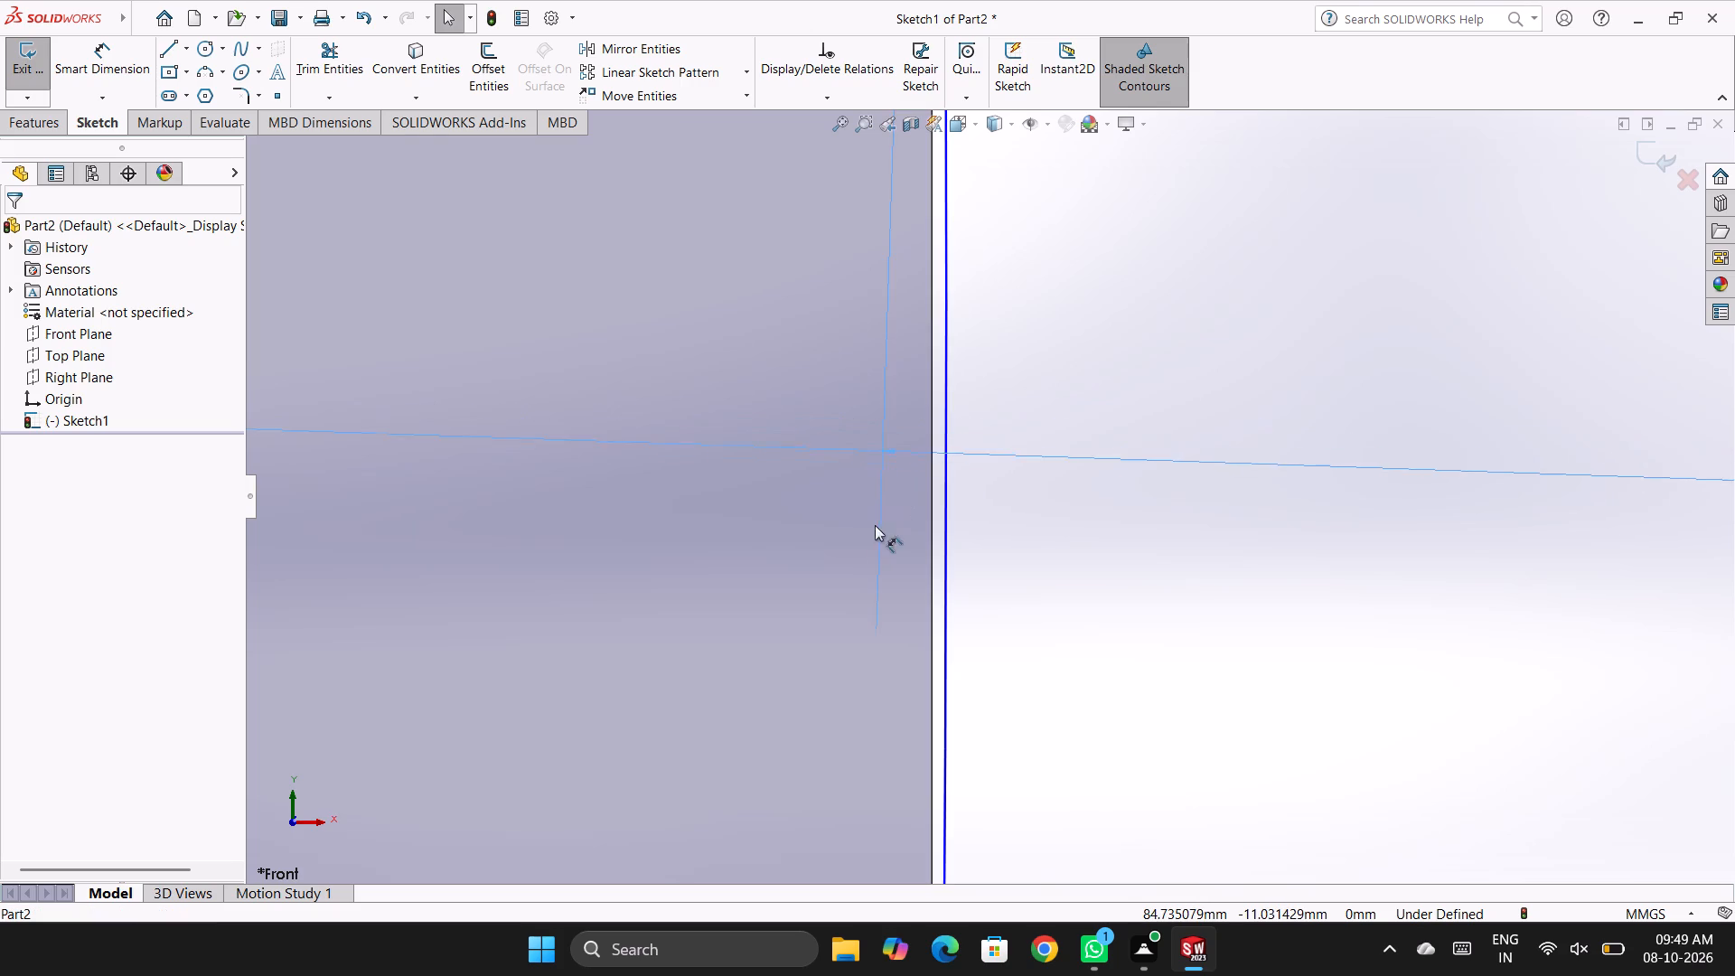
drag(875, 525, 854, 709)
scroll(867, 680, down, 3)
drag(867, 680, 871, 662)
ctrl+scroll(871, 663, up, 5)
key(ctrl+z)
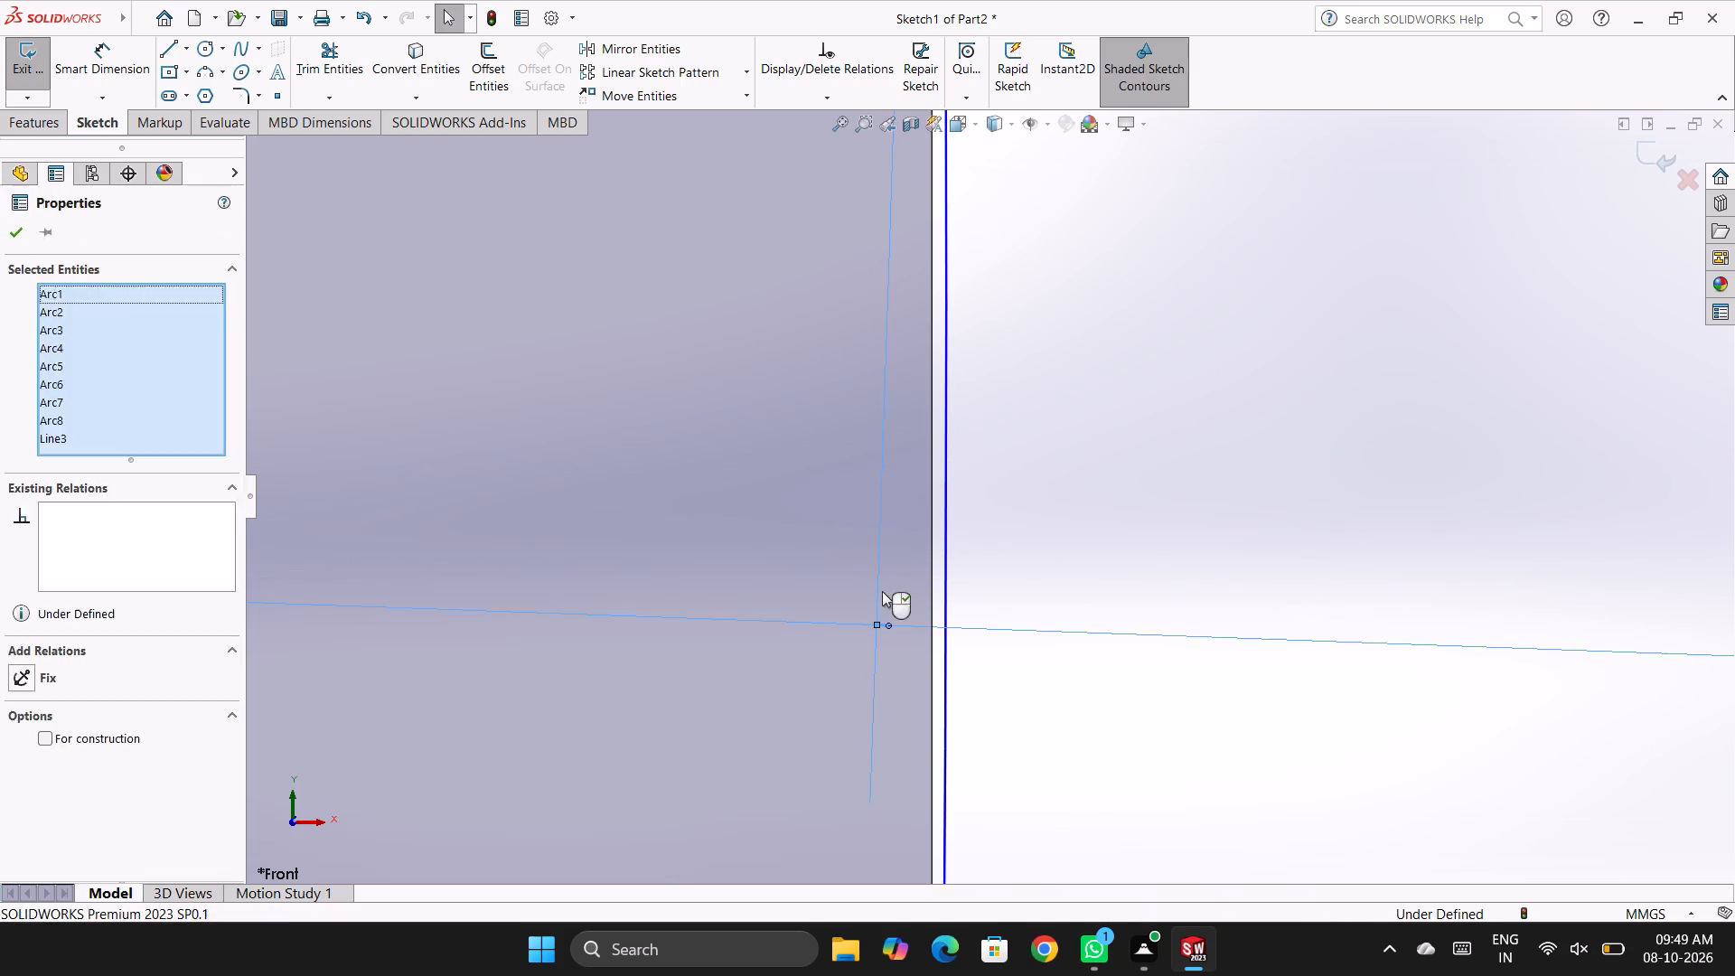
Examine the upper 300 mm arc's crest where it meets the vertical centerline and the height dimension's extension line.
scroll(882, 585, up, 2)
scroll(888, 578, down, 4)
scroll(900, 642, up, 6)
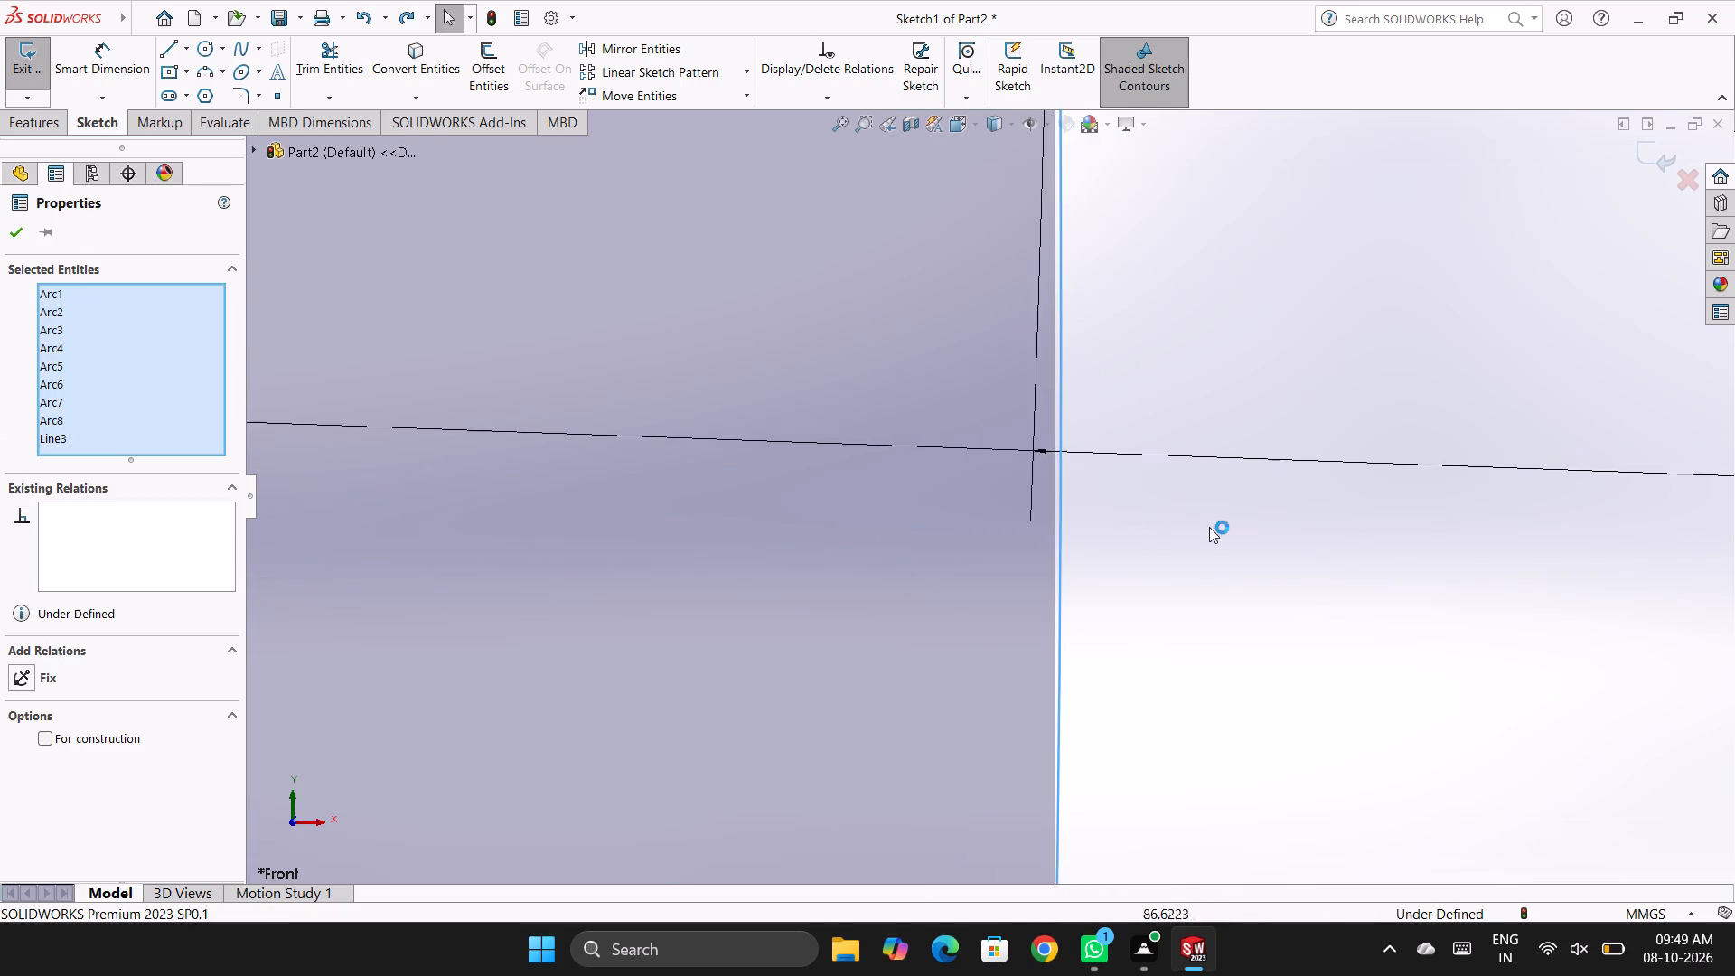
scroll(1209, 527, up, 14)
scroll(849, 418, down, 6)
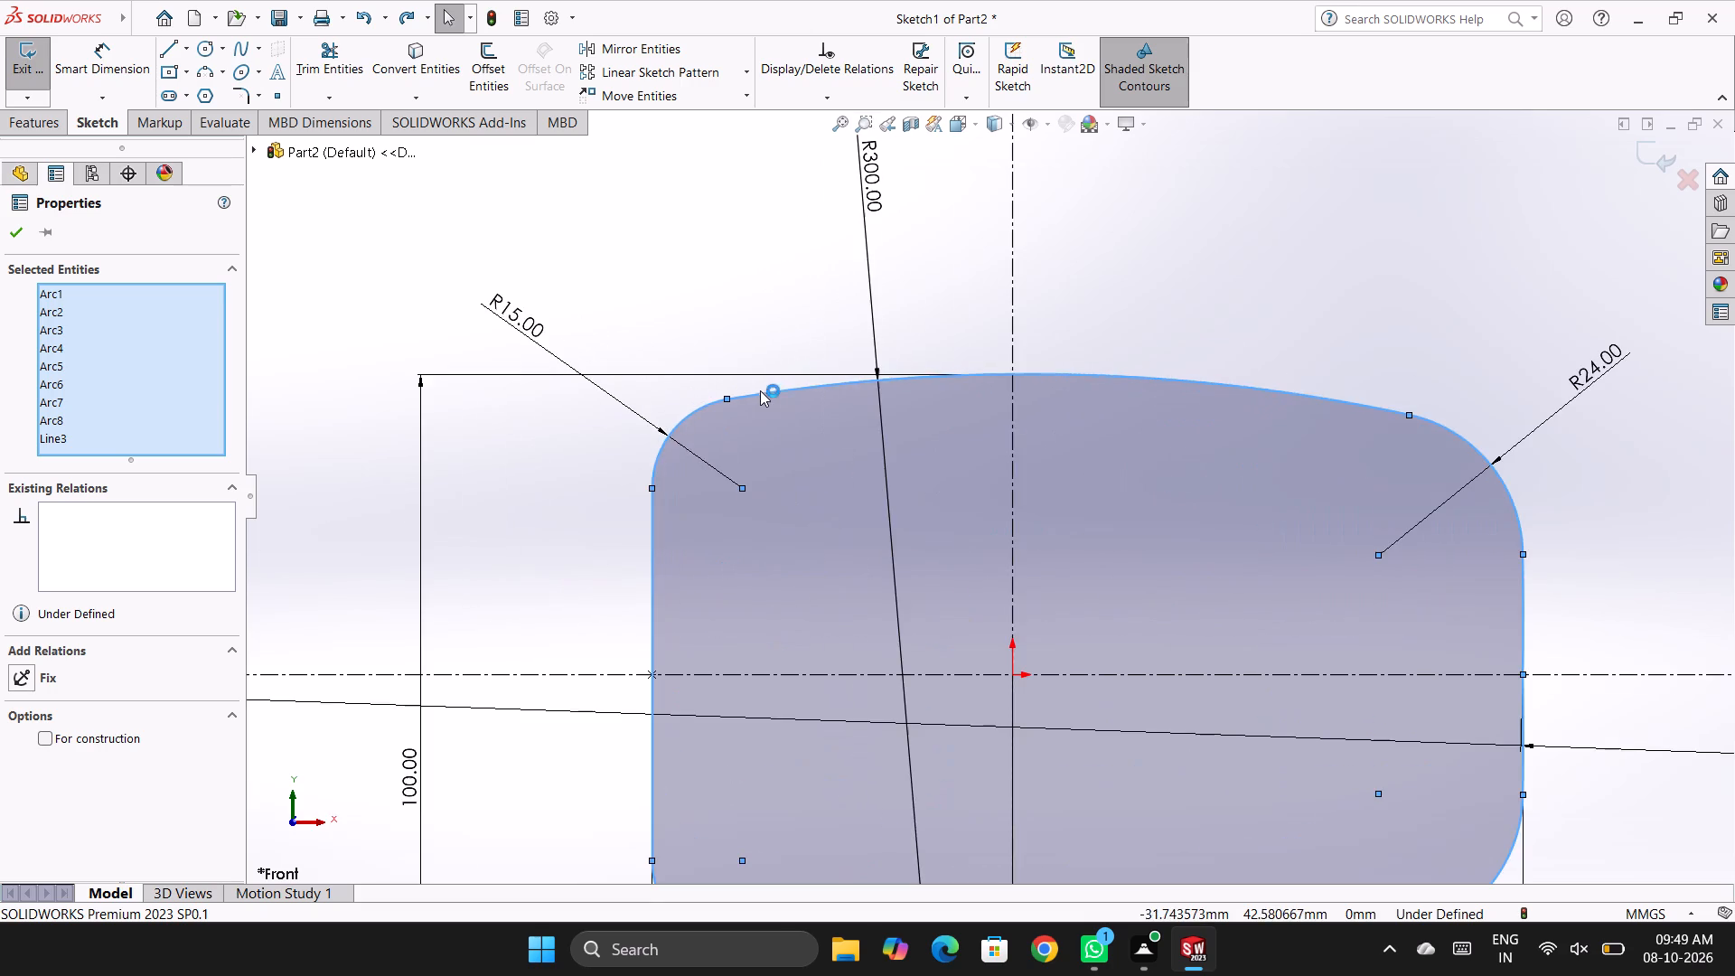
scroll(1009, 436, down, 7)
scroll(1014, 422, up, 6)
scroll(1020, 406, down, 4)
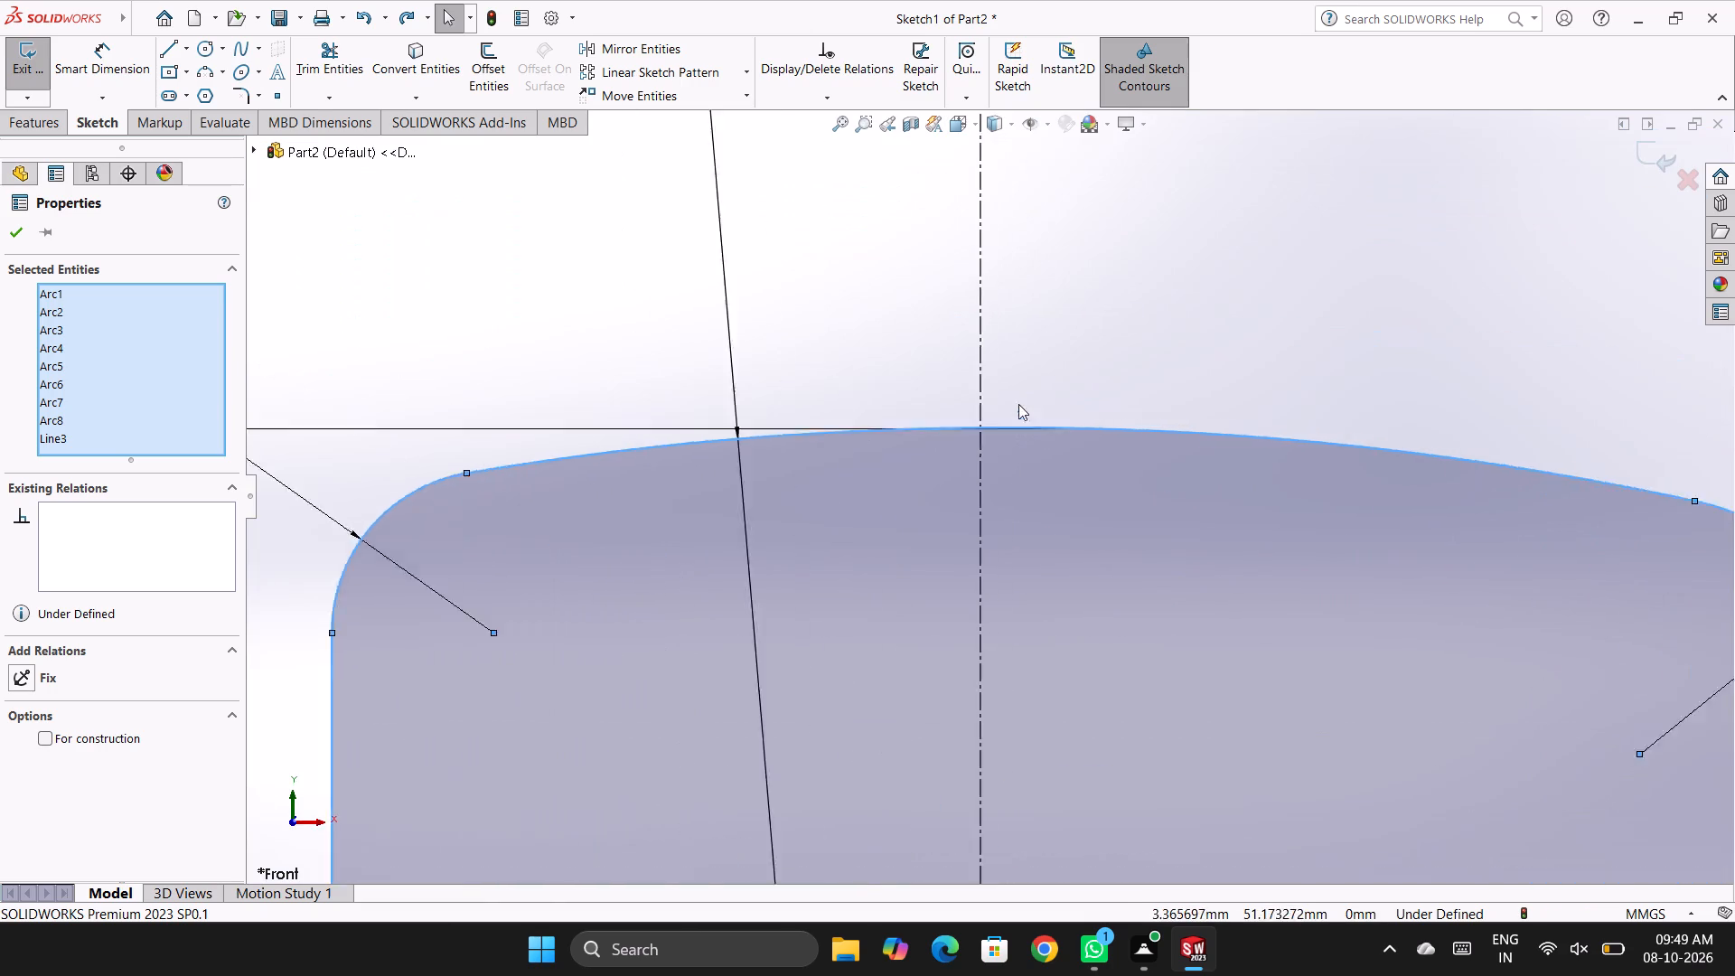
scroll(1018, 404, down, 2)
scroll(918, 488, down, 3)
scroll(1008, 505, up, 6)
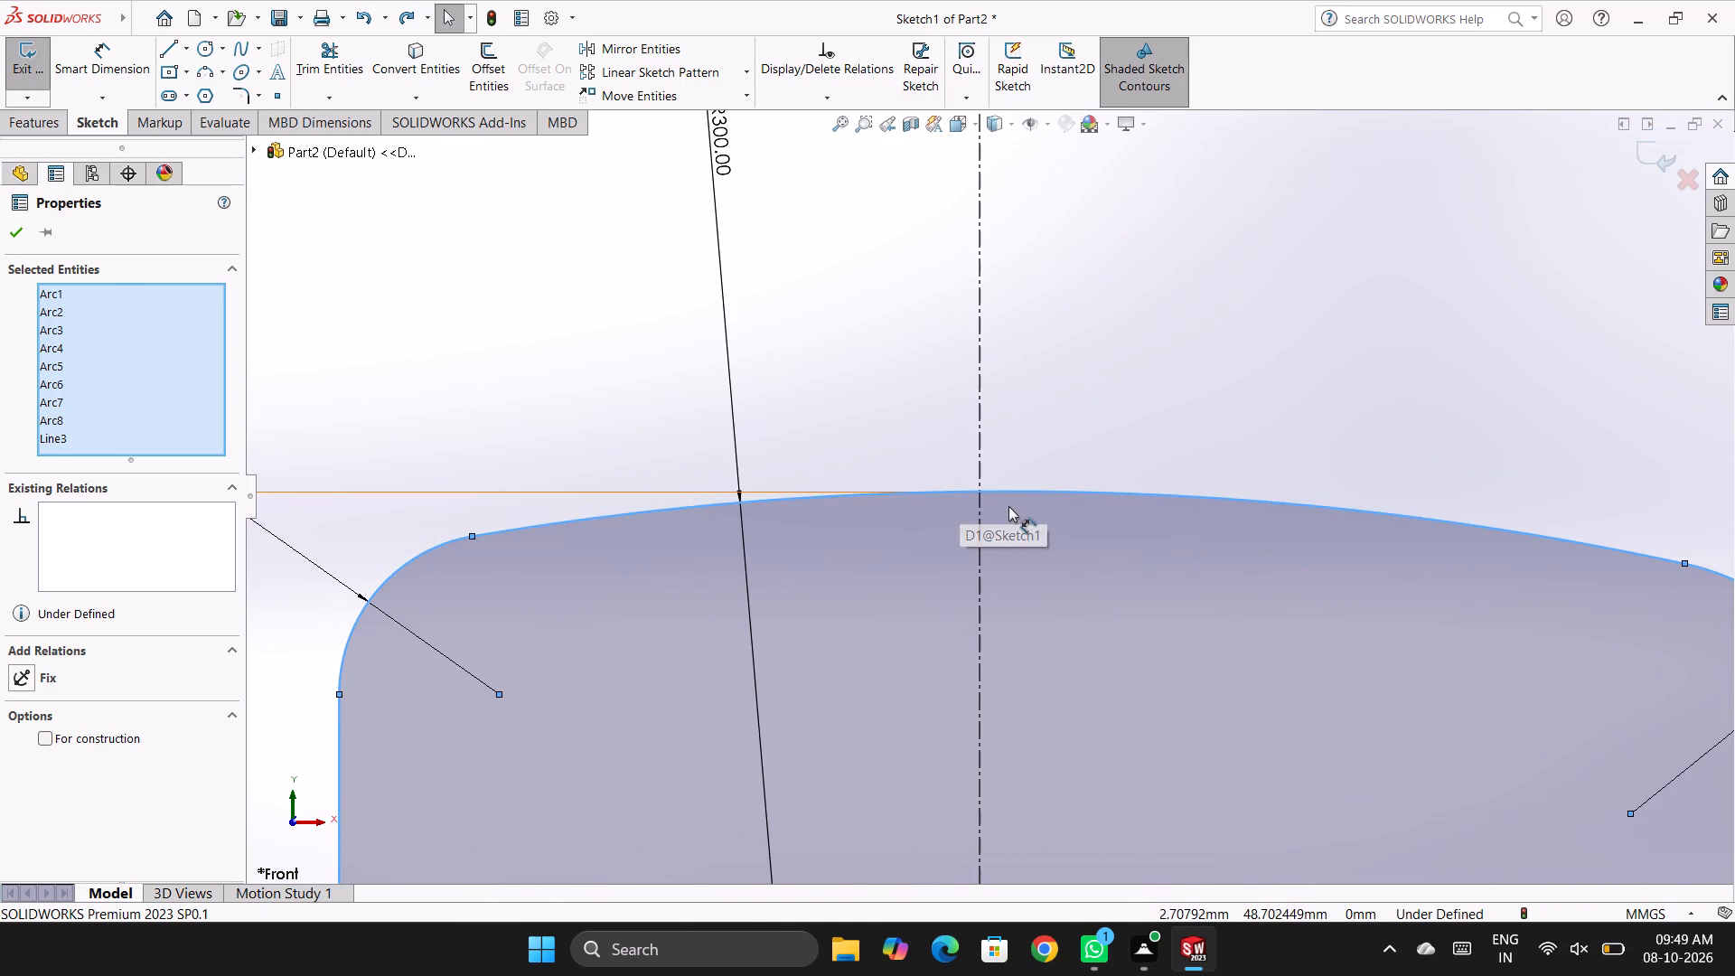
Undo the earlier sketch edits back to before the 50 mm half-height dimension was replaced by the overall height dimension.
key(ctrl+z)
scroll(989, 524, up, 7)
scroll(981, 498, down, 6)
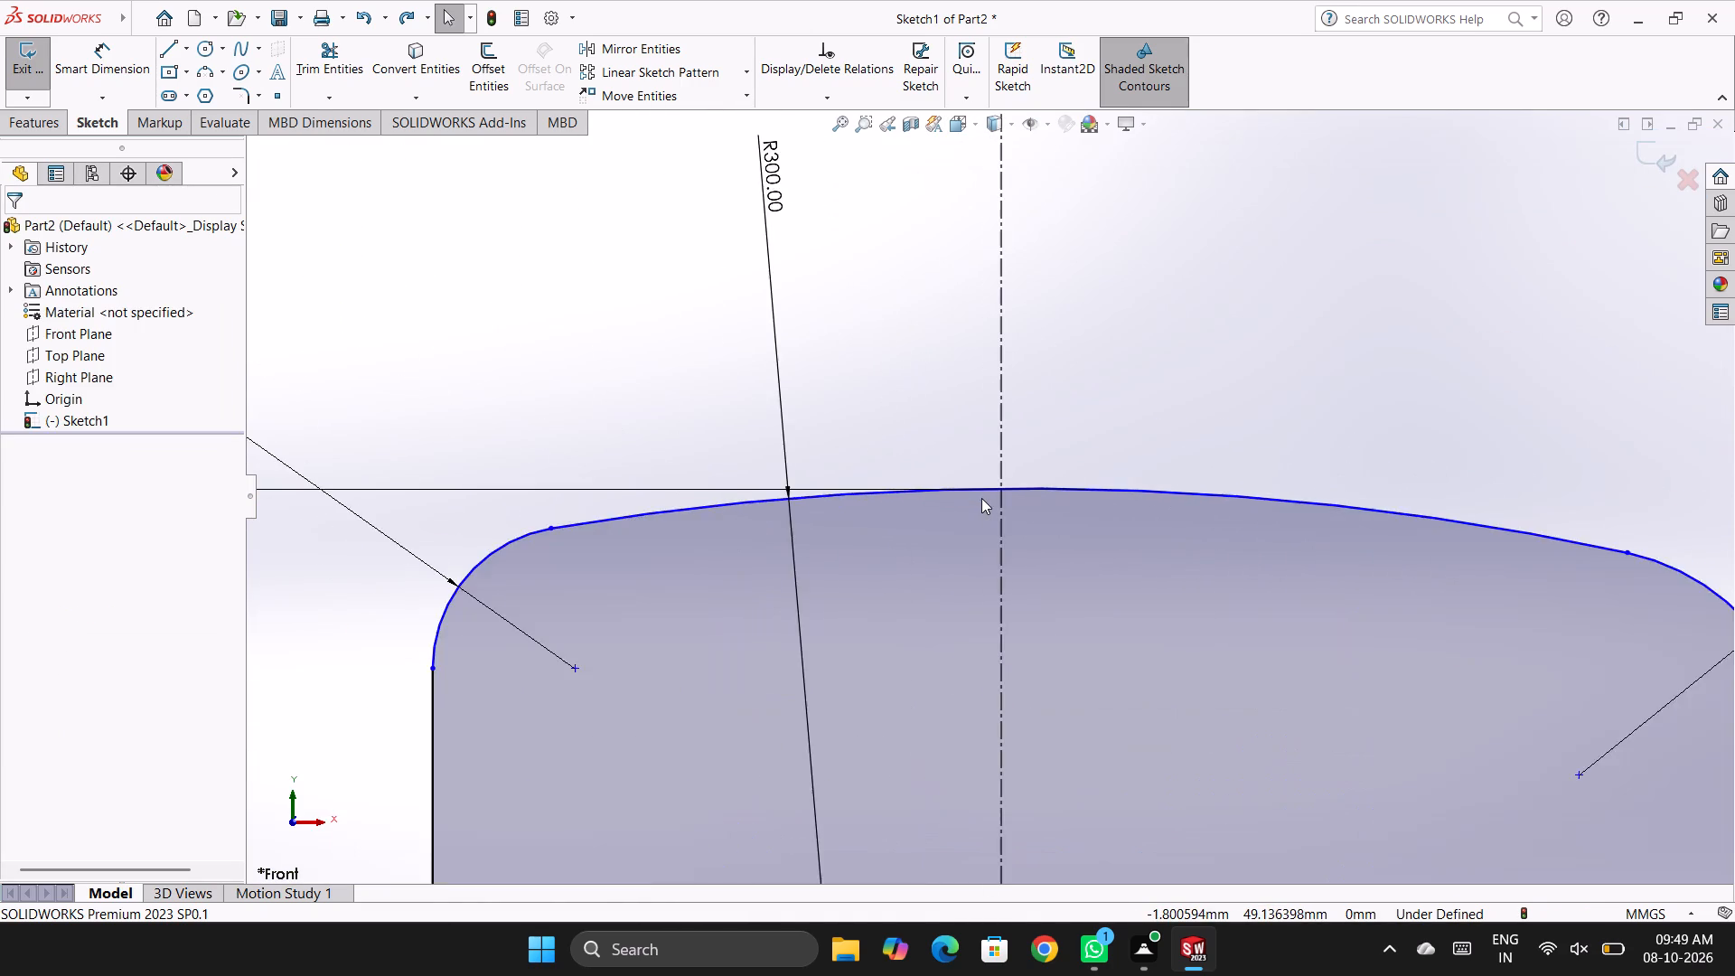
scroll(981, 498, down, 6)
key(ctrl+z)
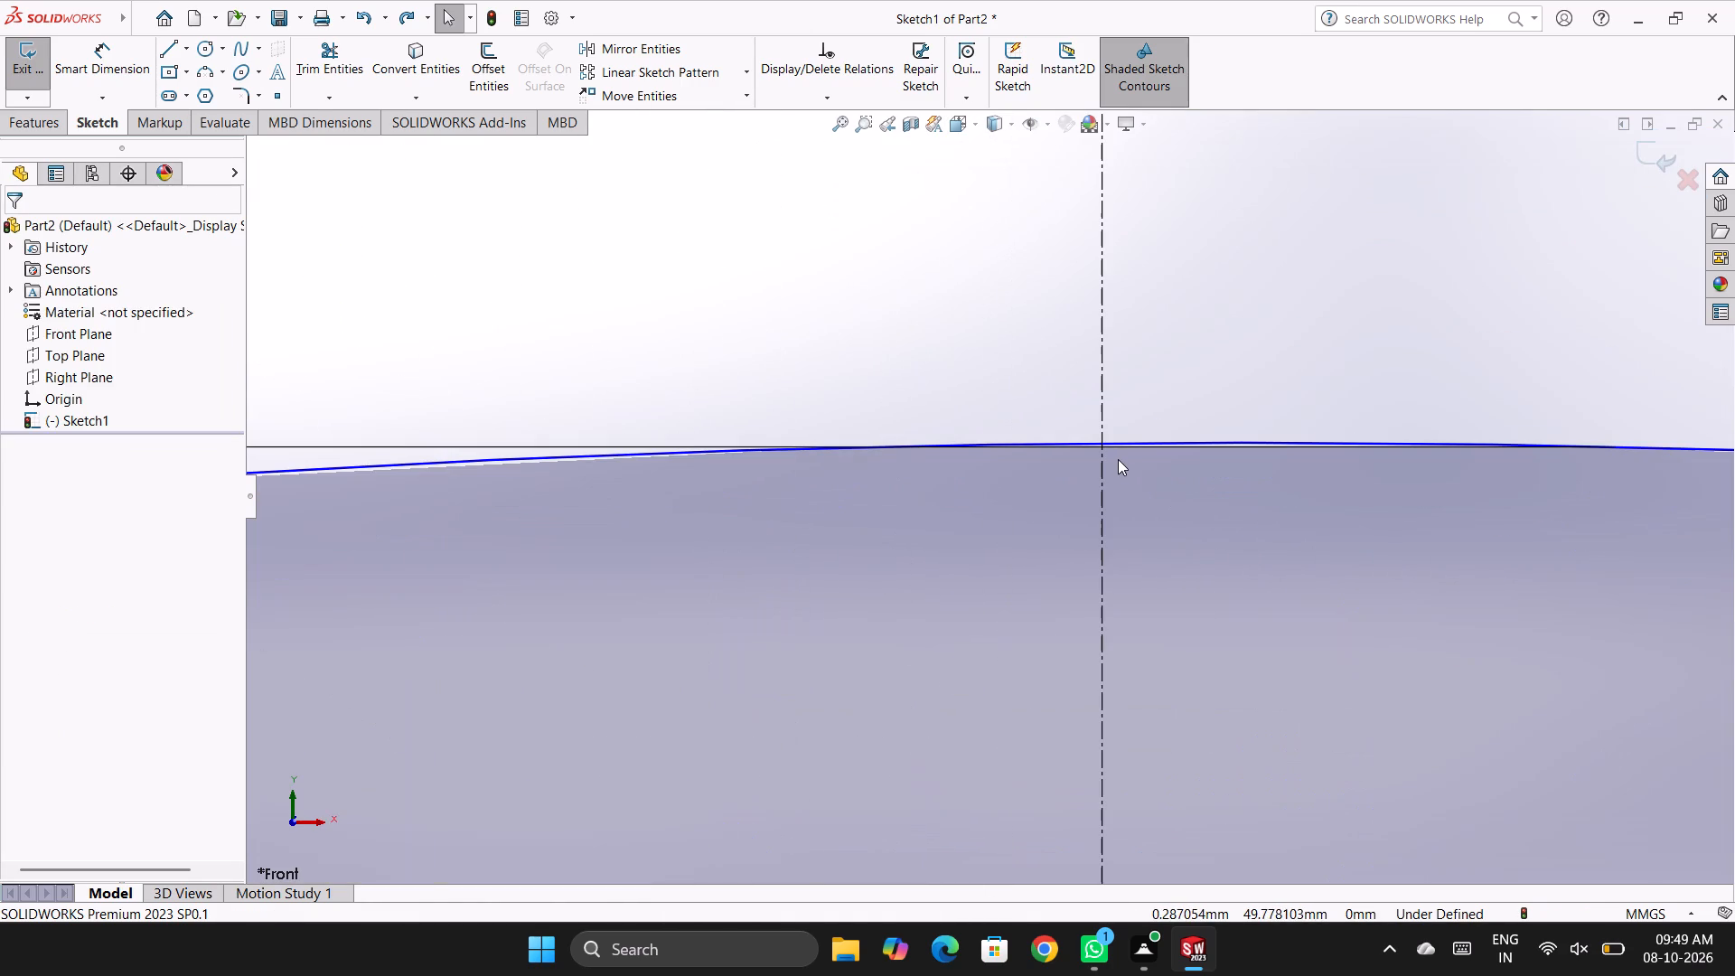
key(ctrl+z)
key(ctrl+z)
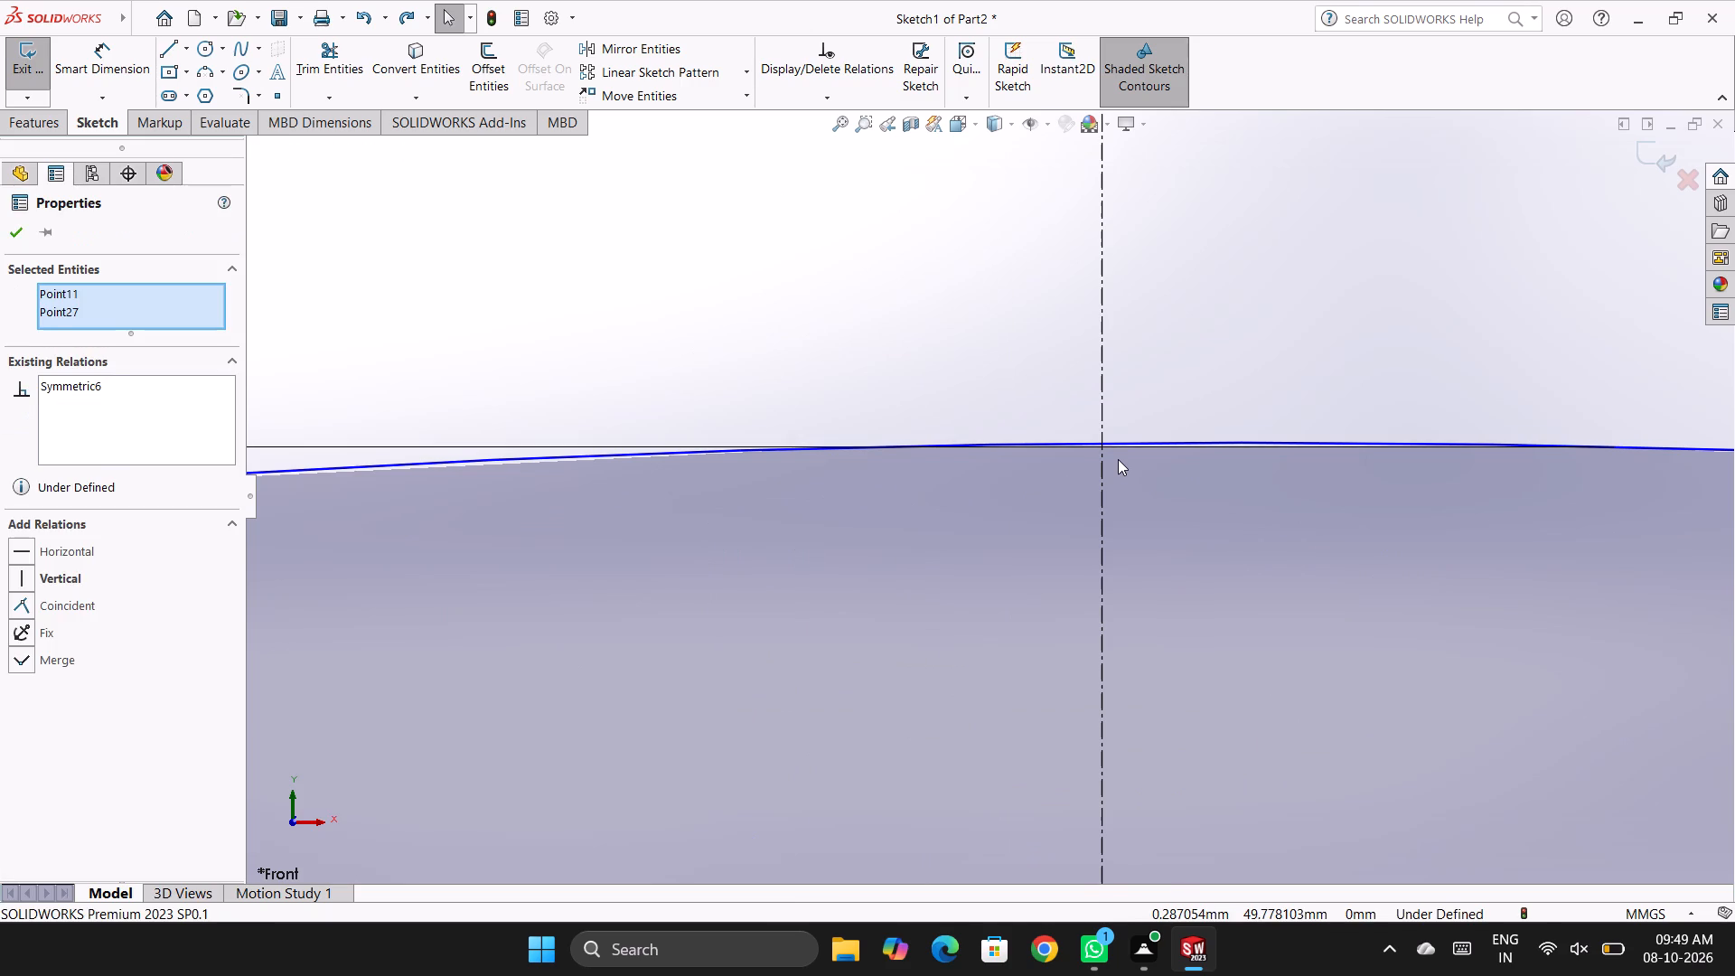
key(ctrl+z)
scroll(1118, 459, up, 15)
key(ctrl+z)
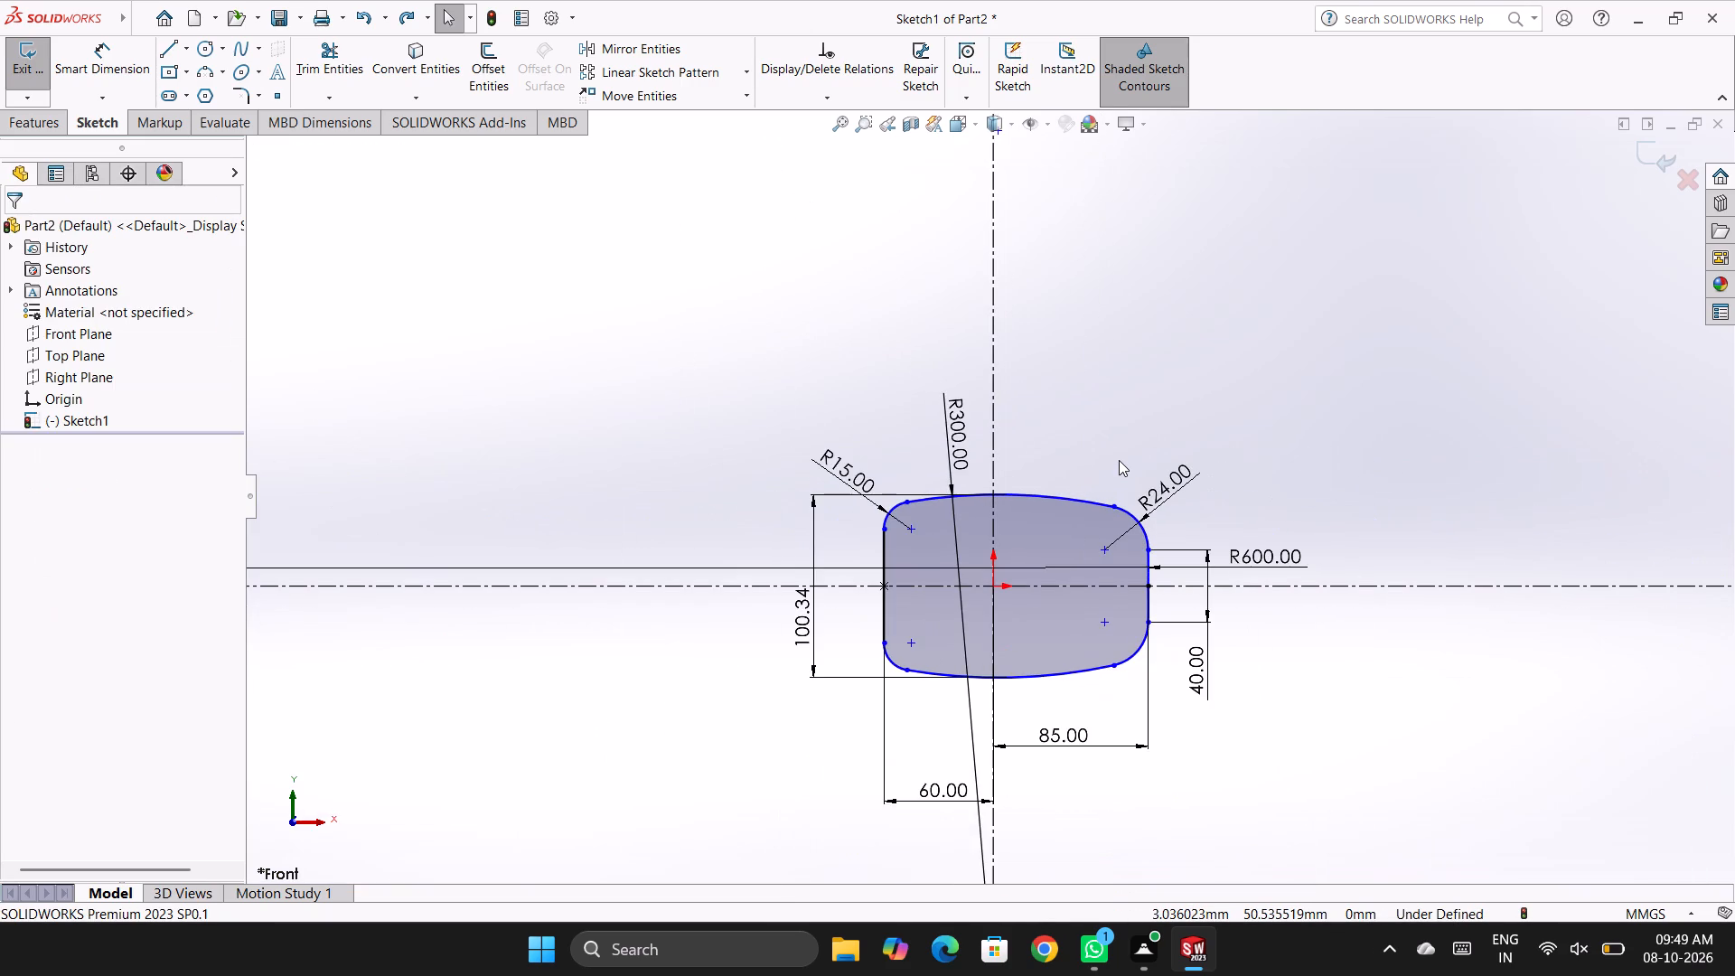
key(ctrl+z)
key(ctrl+z)
key(ctrl+z)
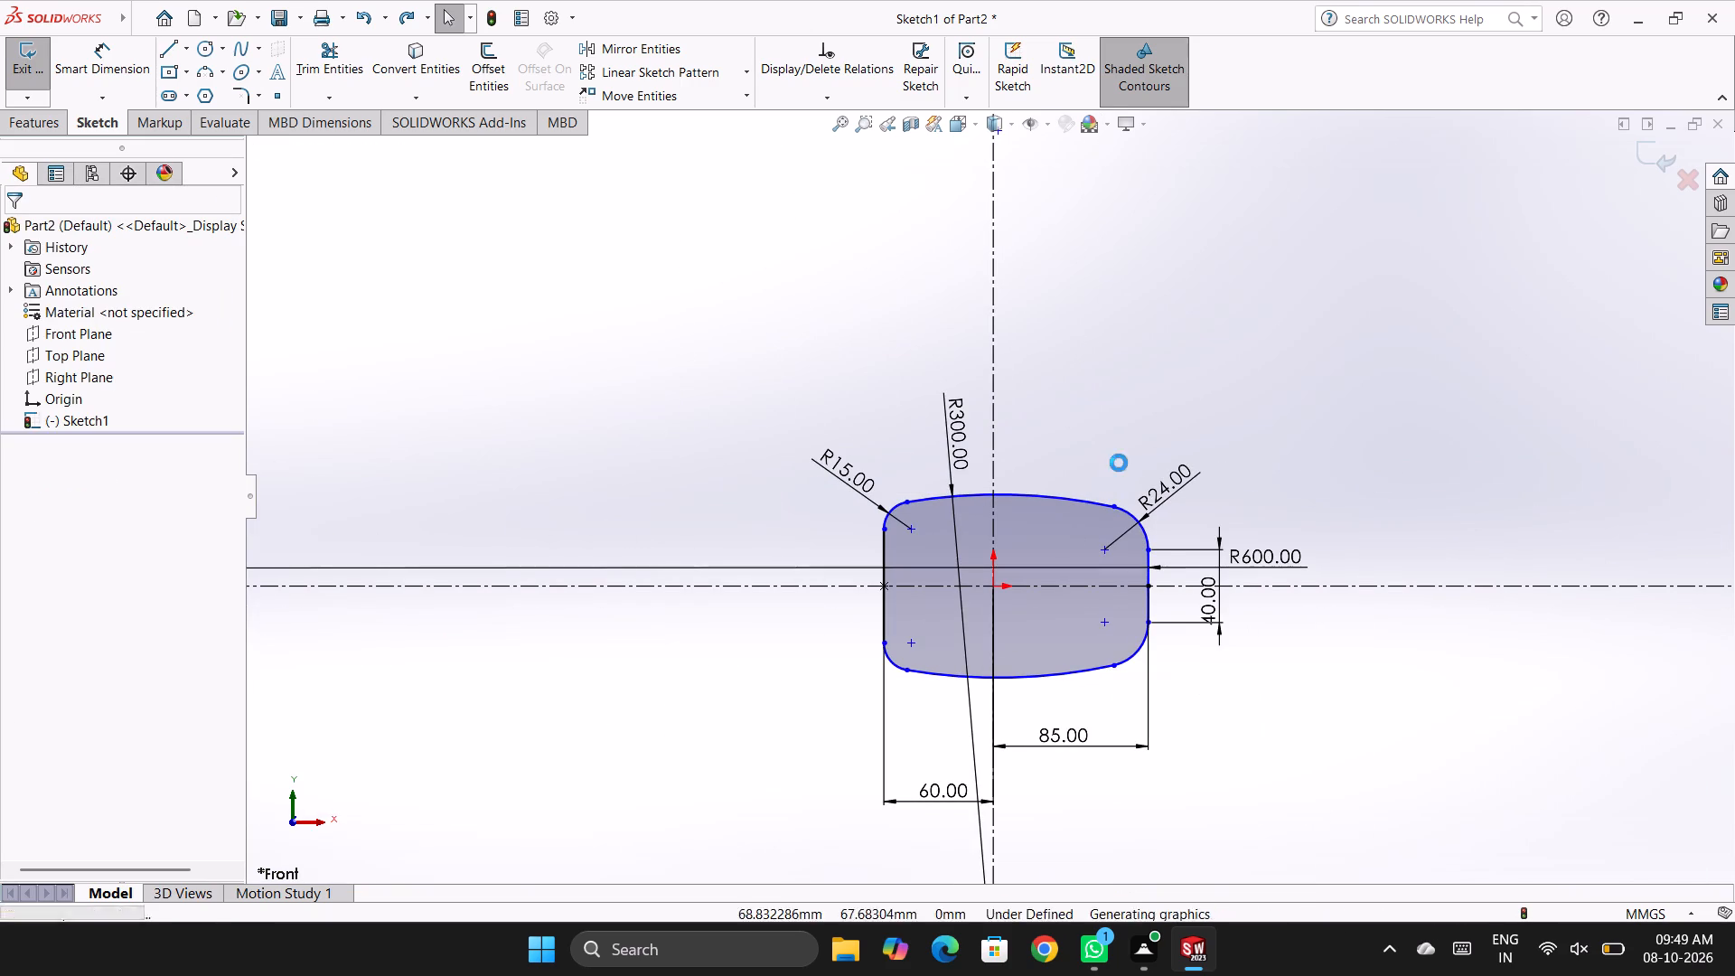
key(ctrl+z)
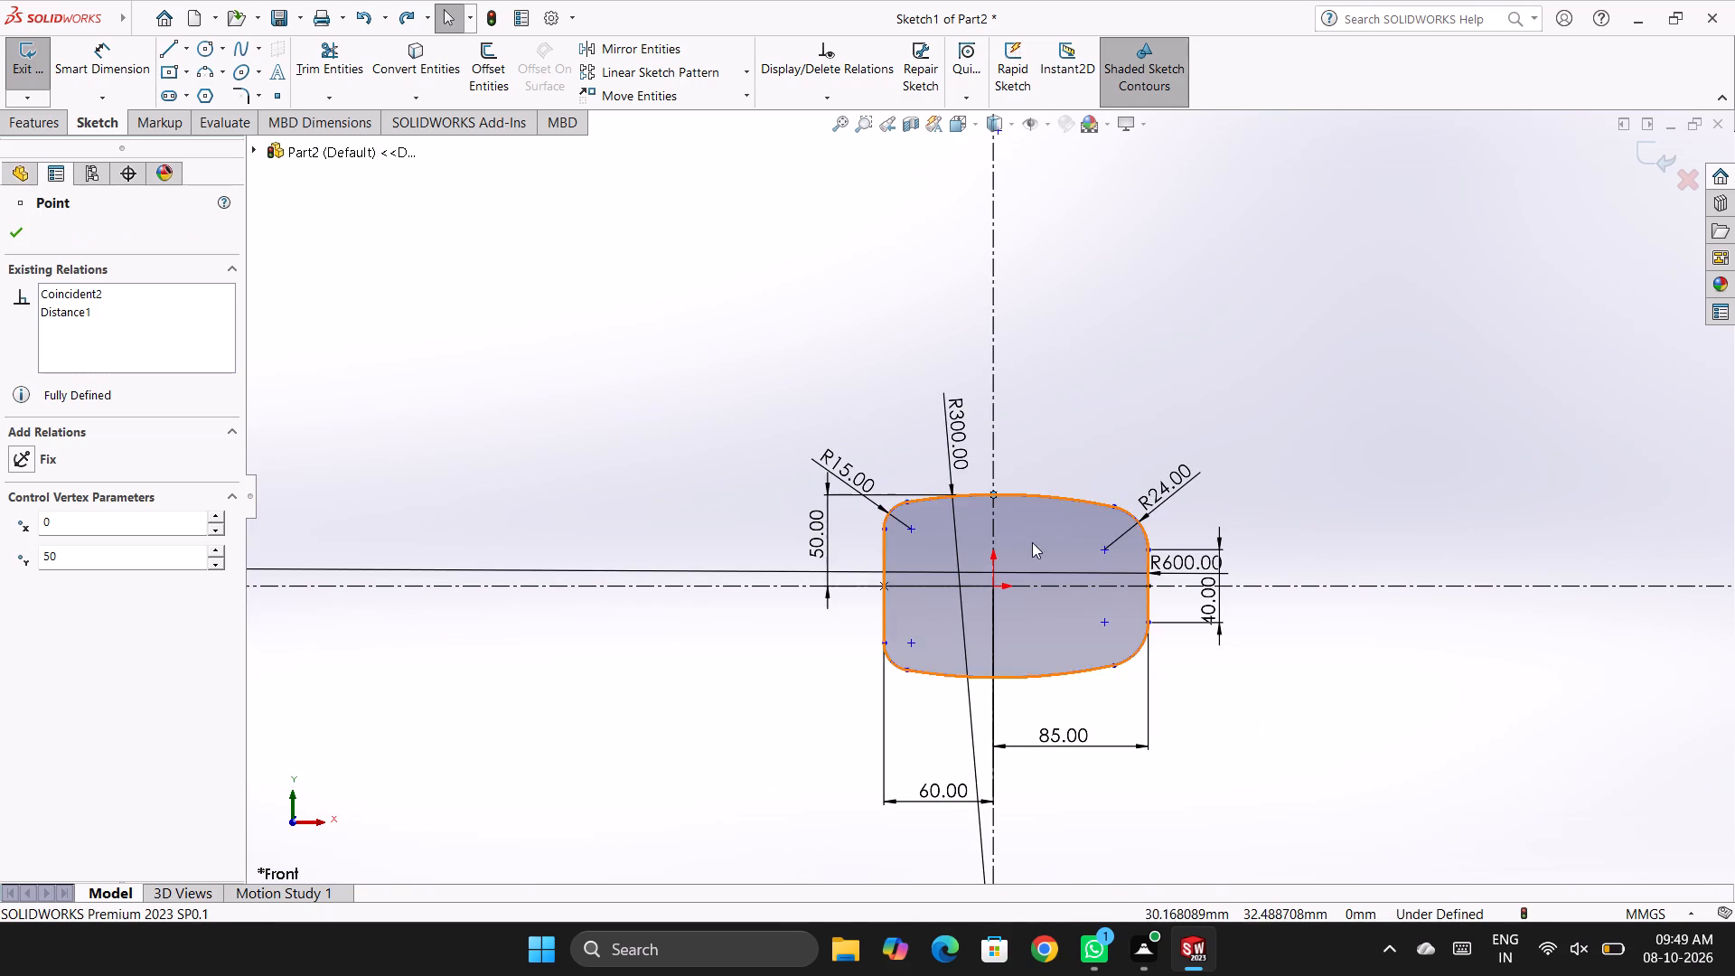
Delete the lower half of the 600 mm side arc, below the horizontal centerline.
scroll(1031, 549, down, 6)
scroll(1335, 671, down, 4)
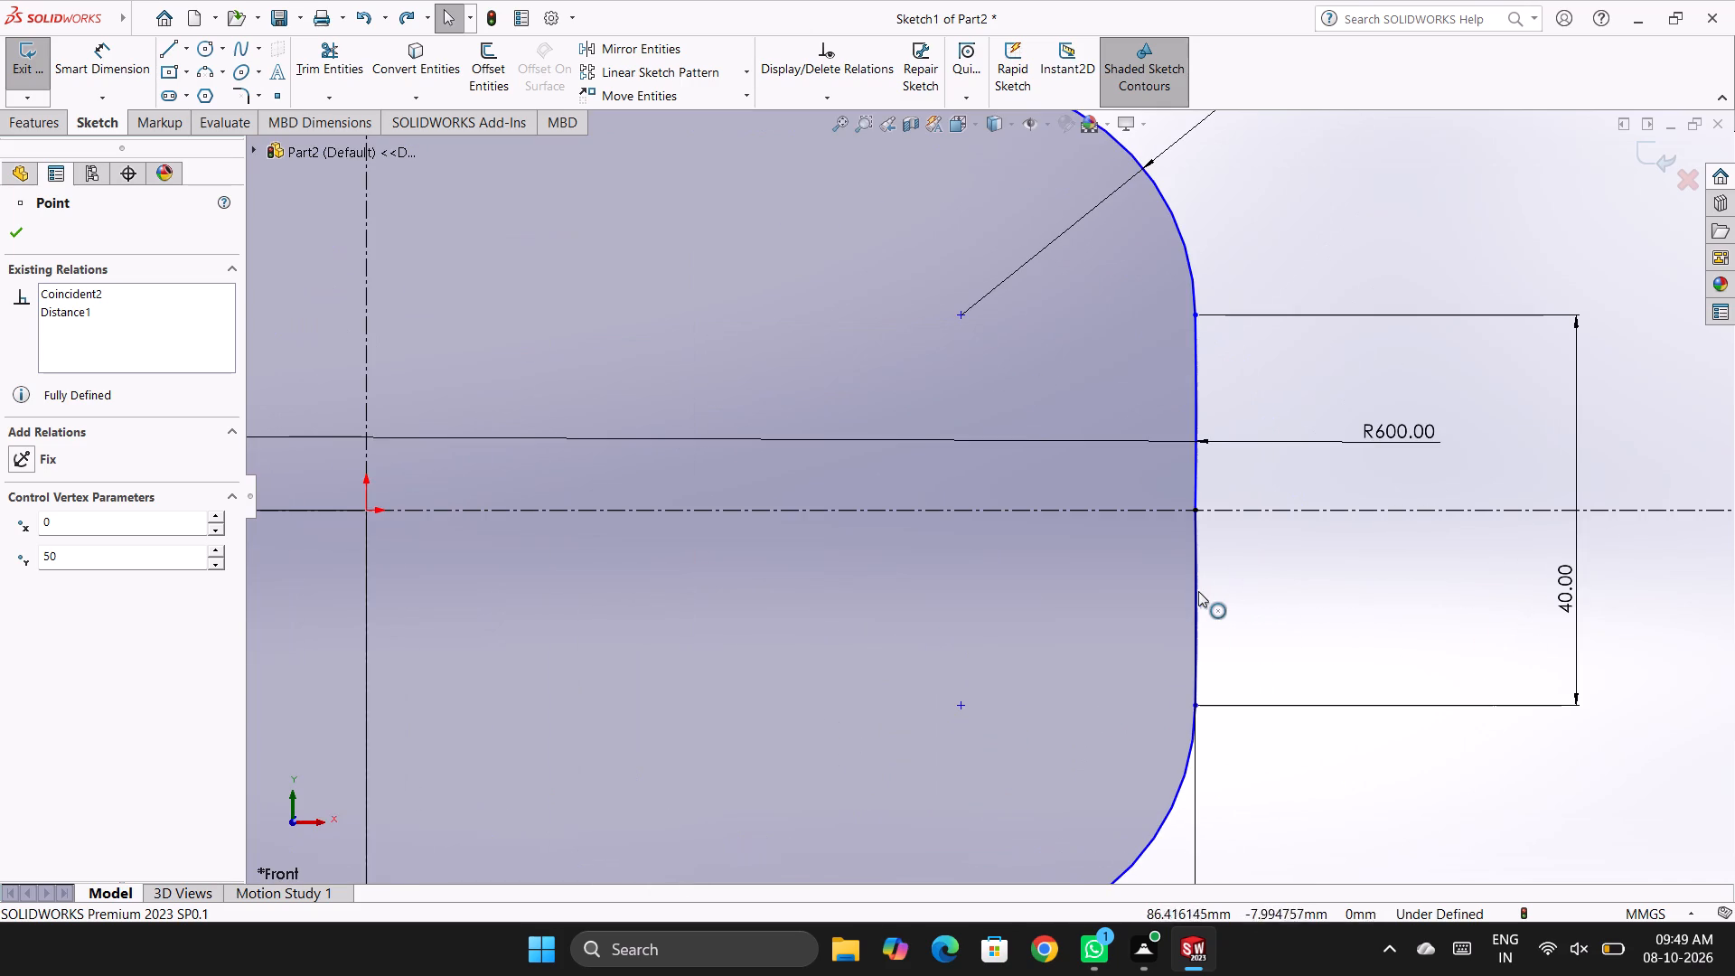
click(1196, 591)
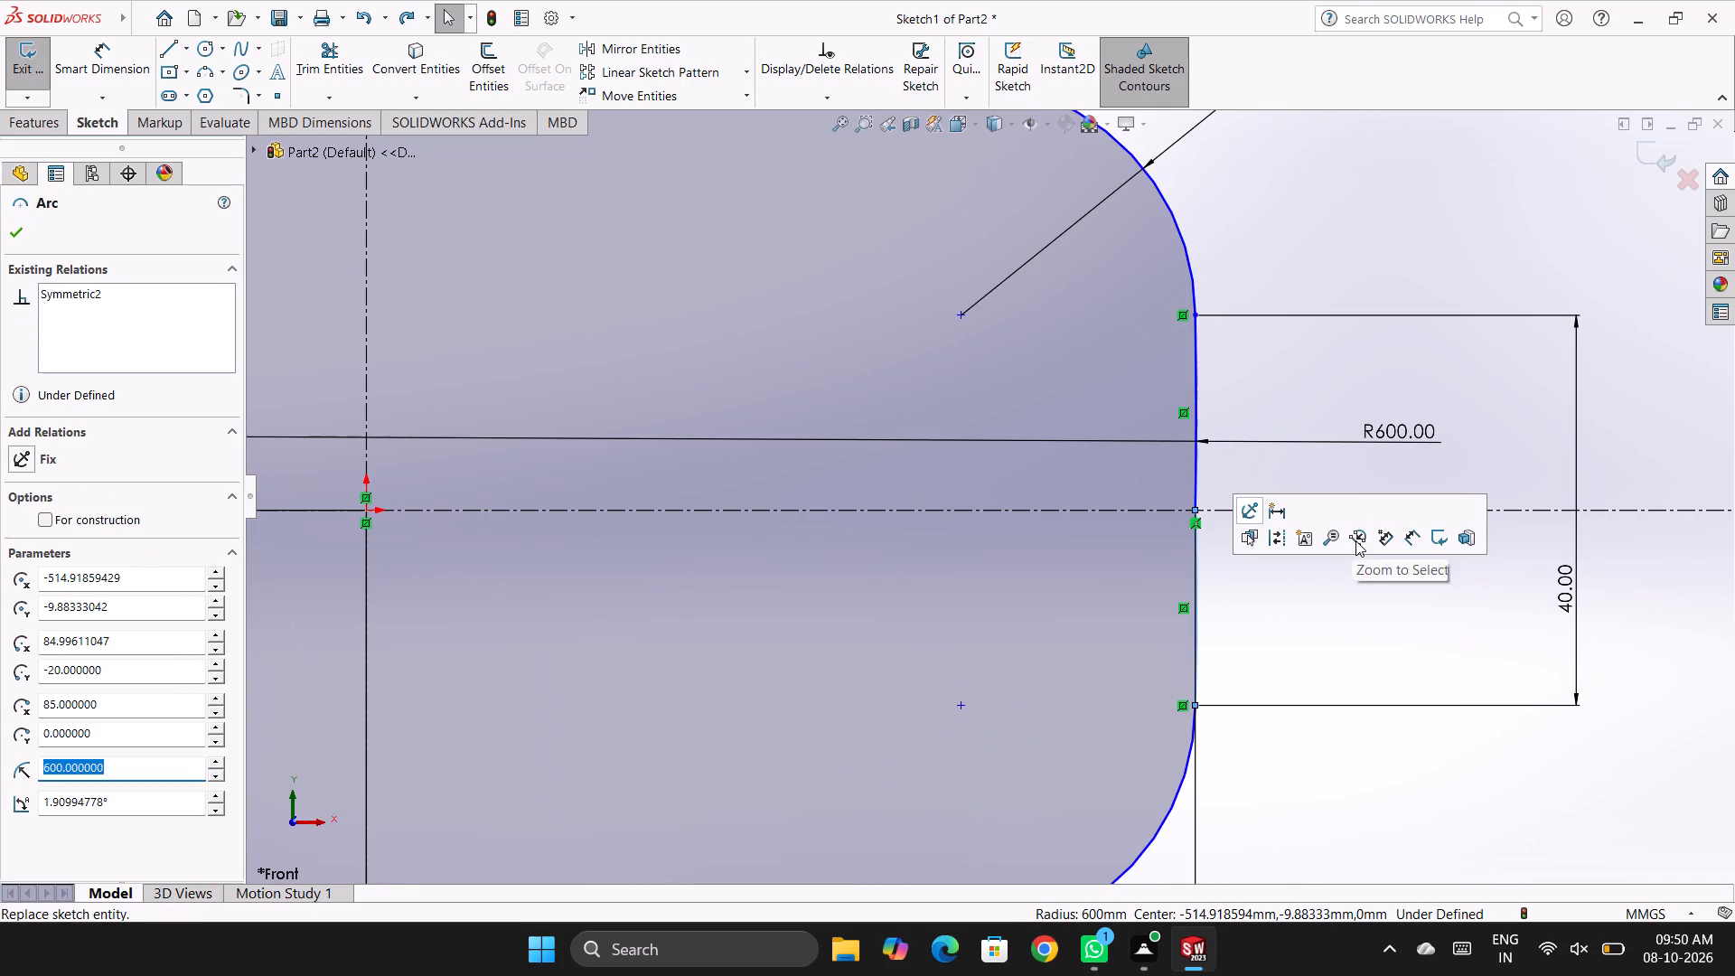
key(Delete)
click(1200, 474)
key(Delete)
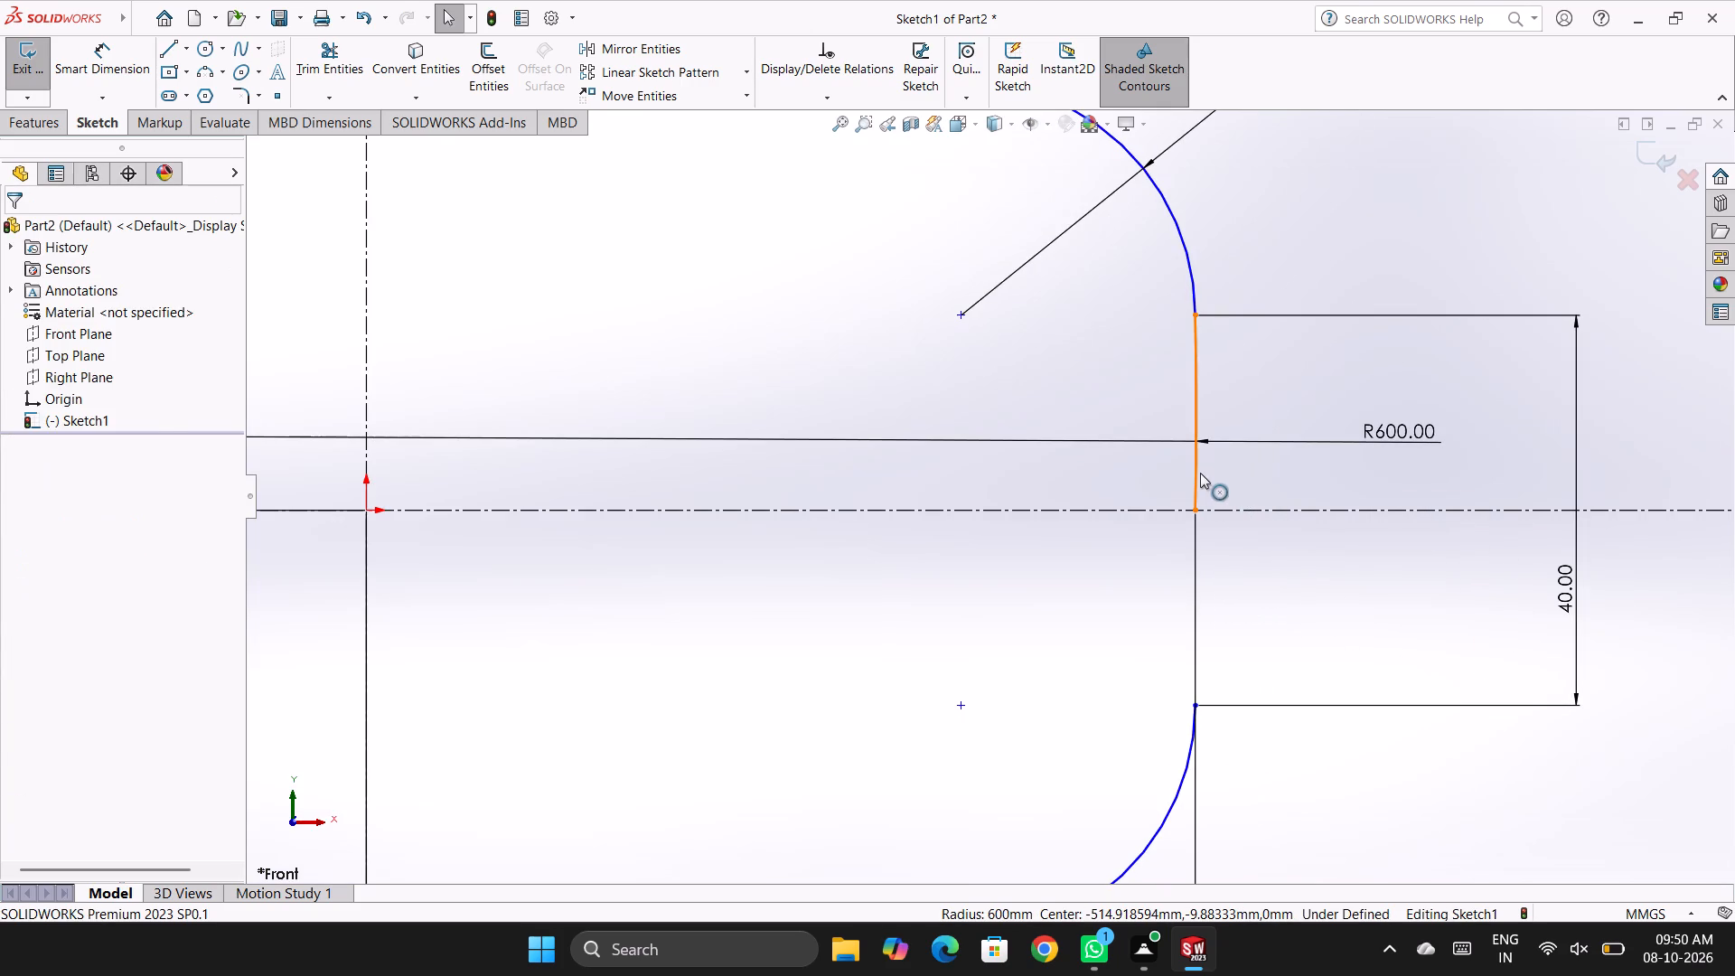
click(892, 491)
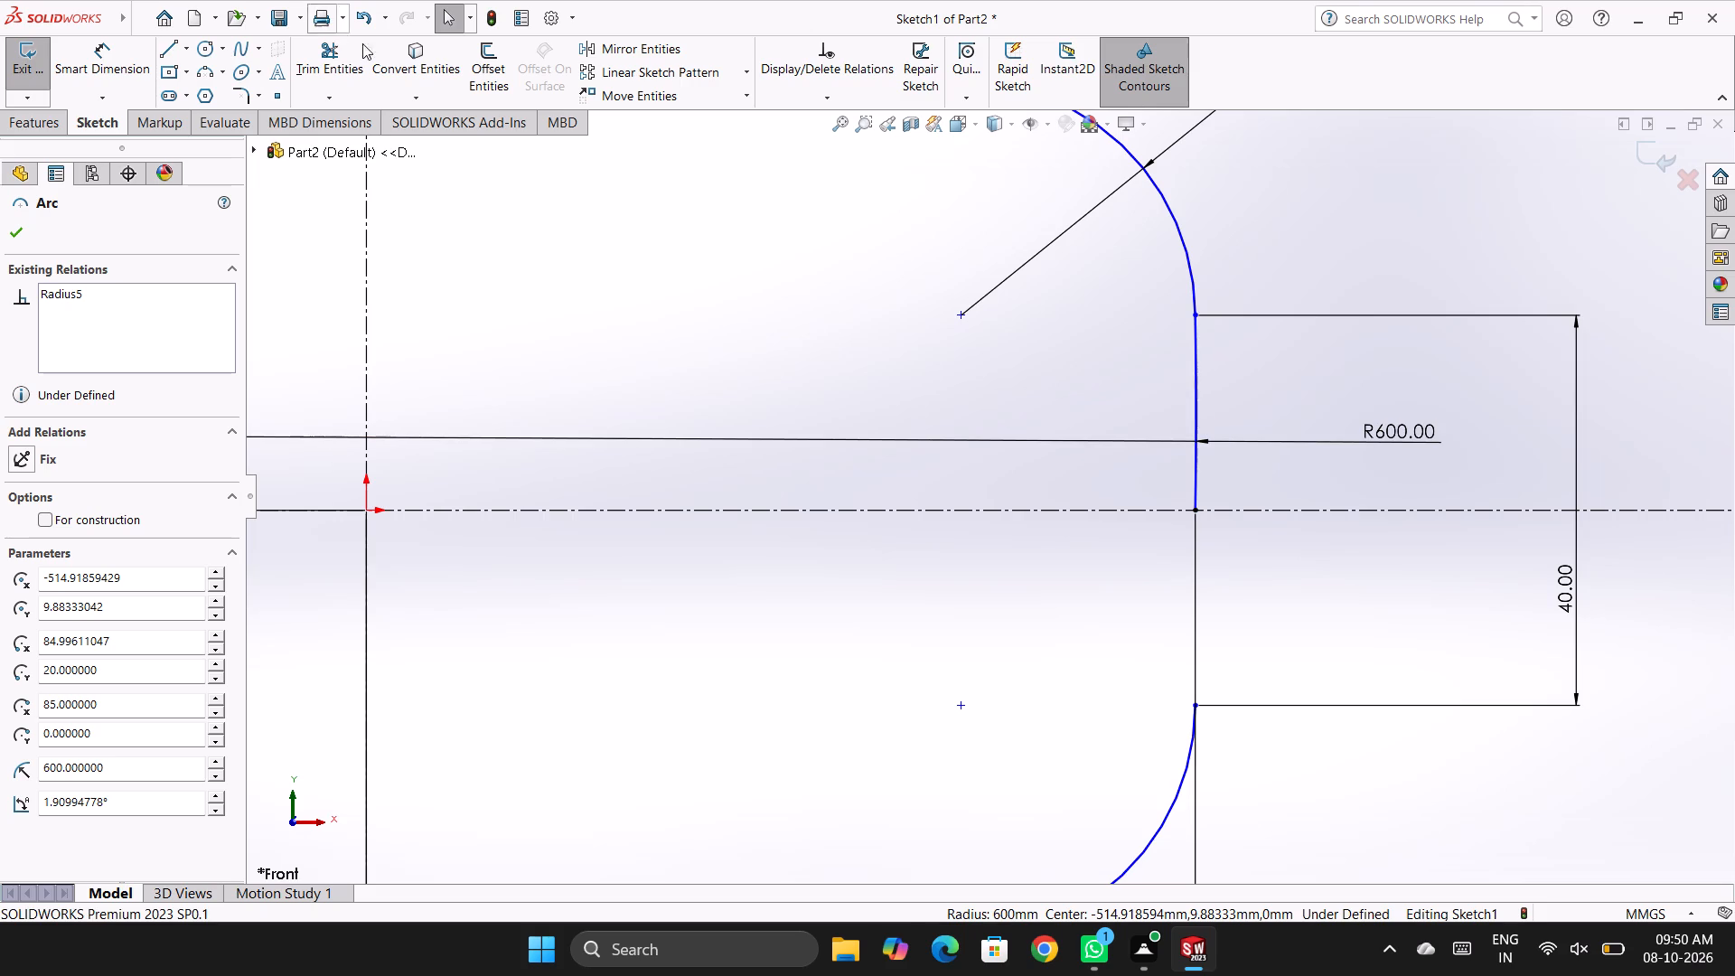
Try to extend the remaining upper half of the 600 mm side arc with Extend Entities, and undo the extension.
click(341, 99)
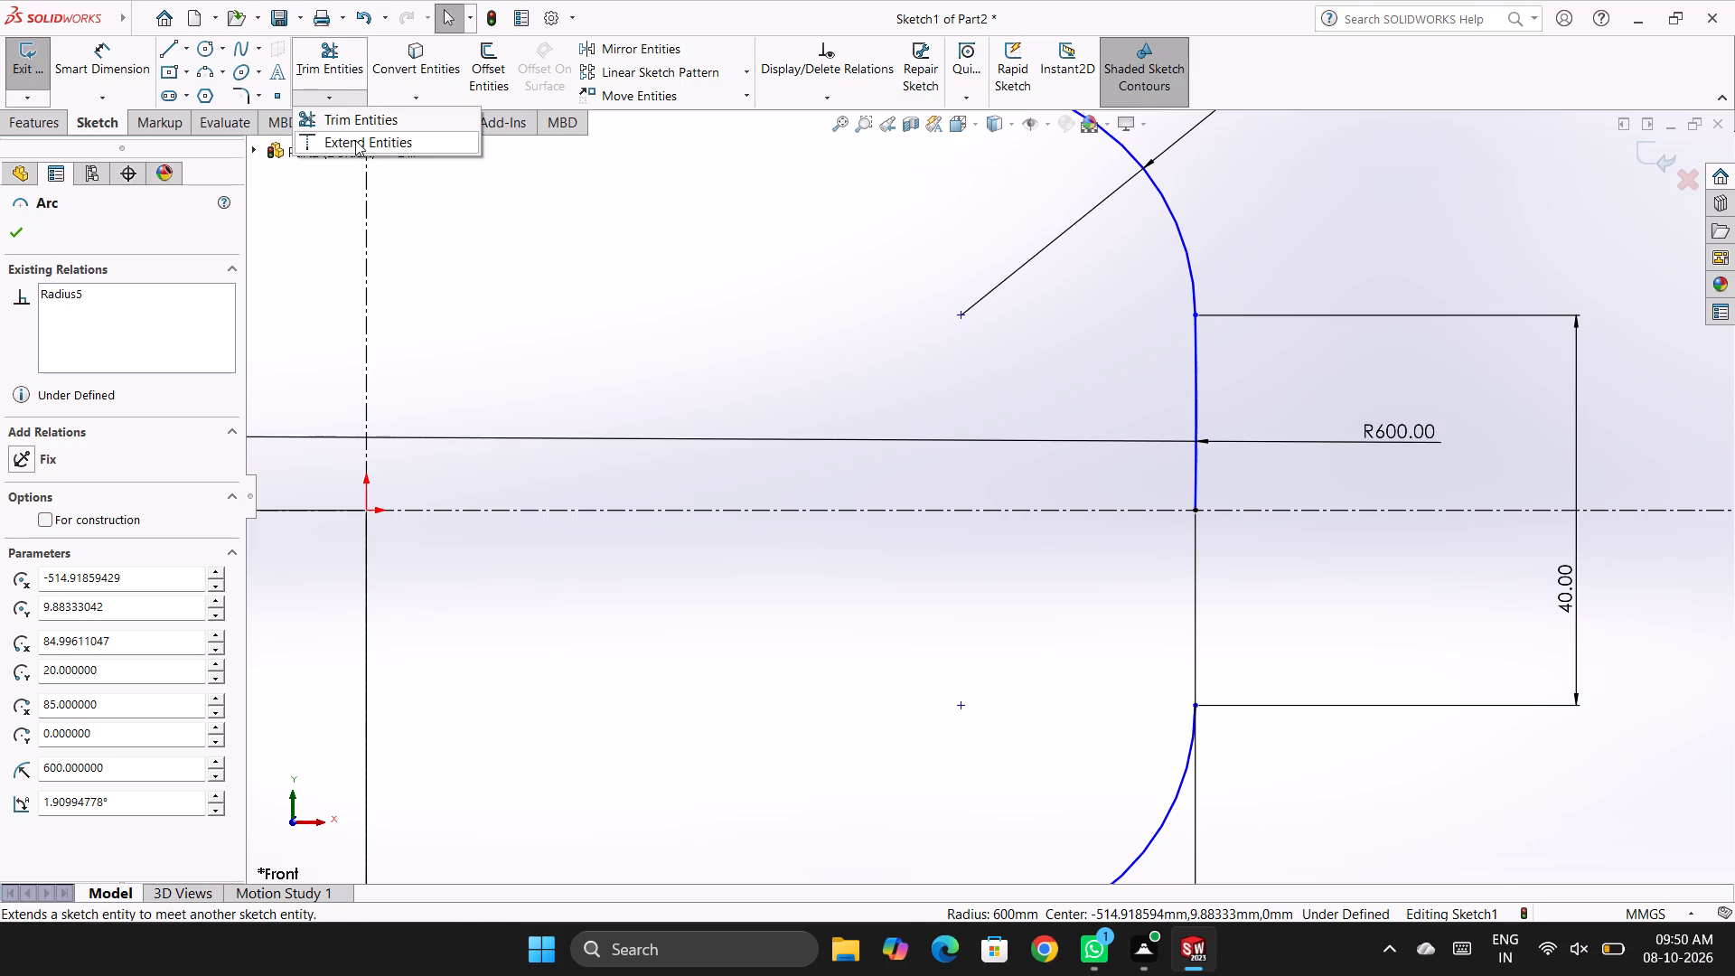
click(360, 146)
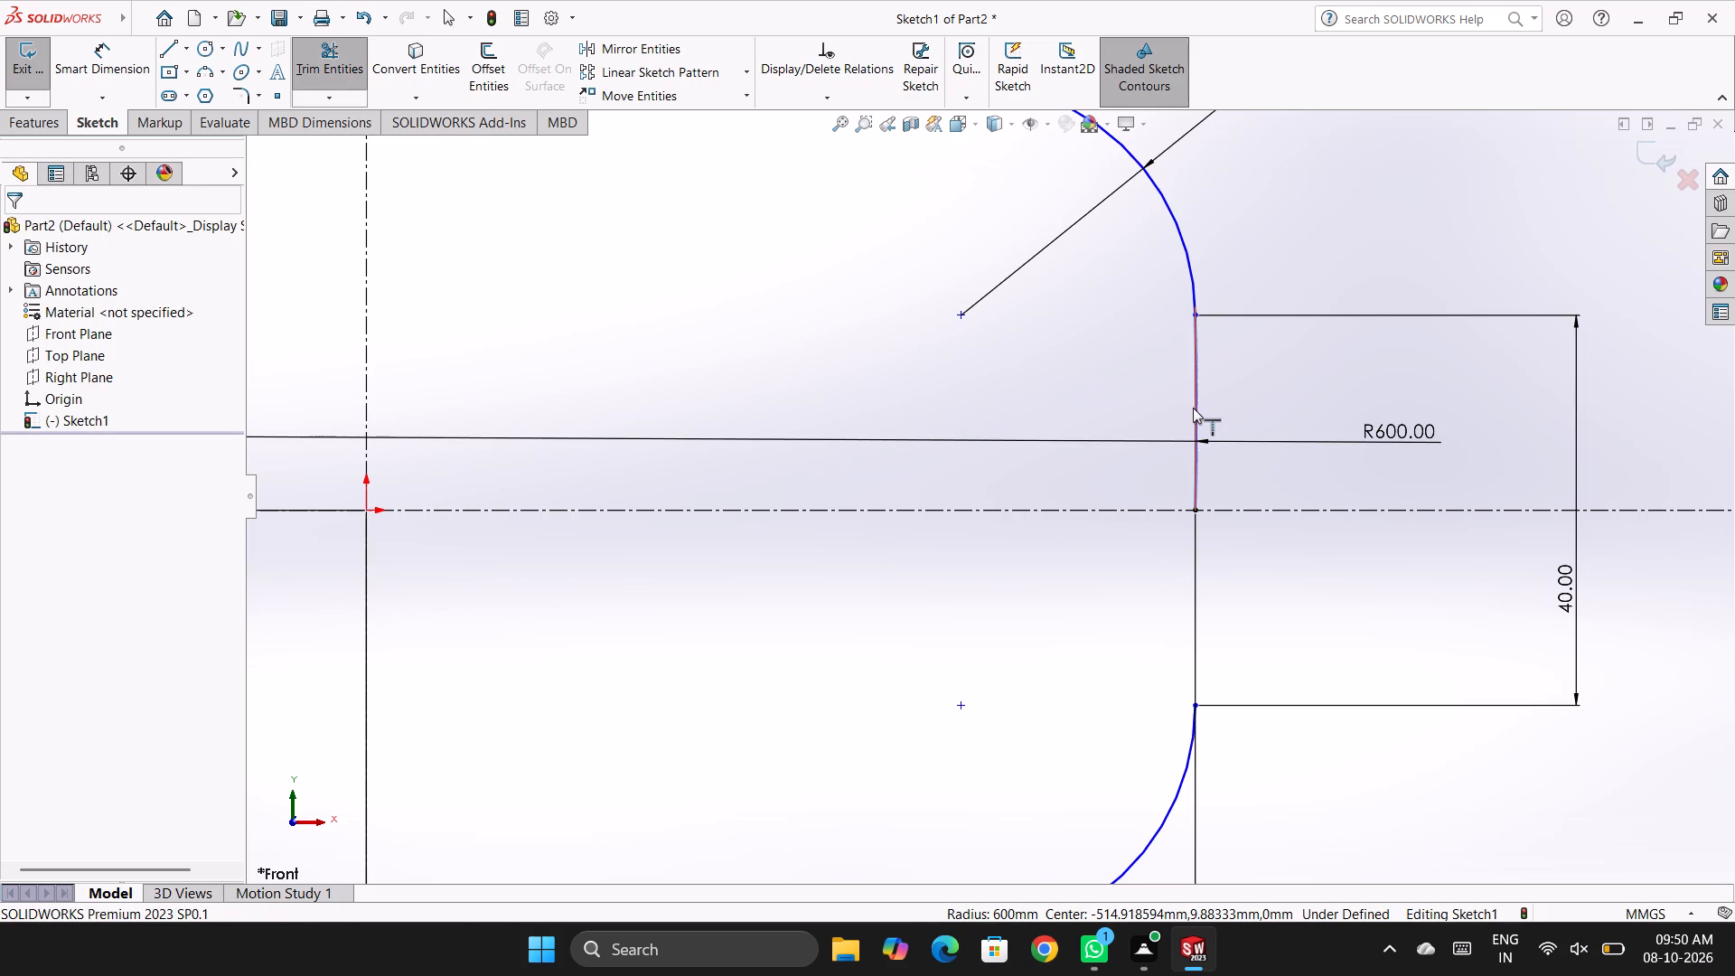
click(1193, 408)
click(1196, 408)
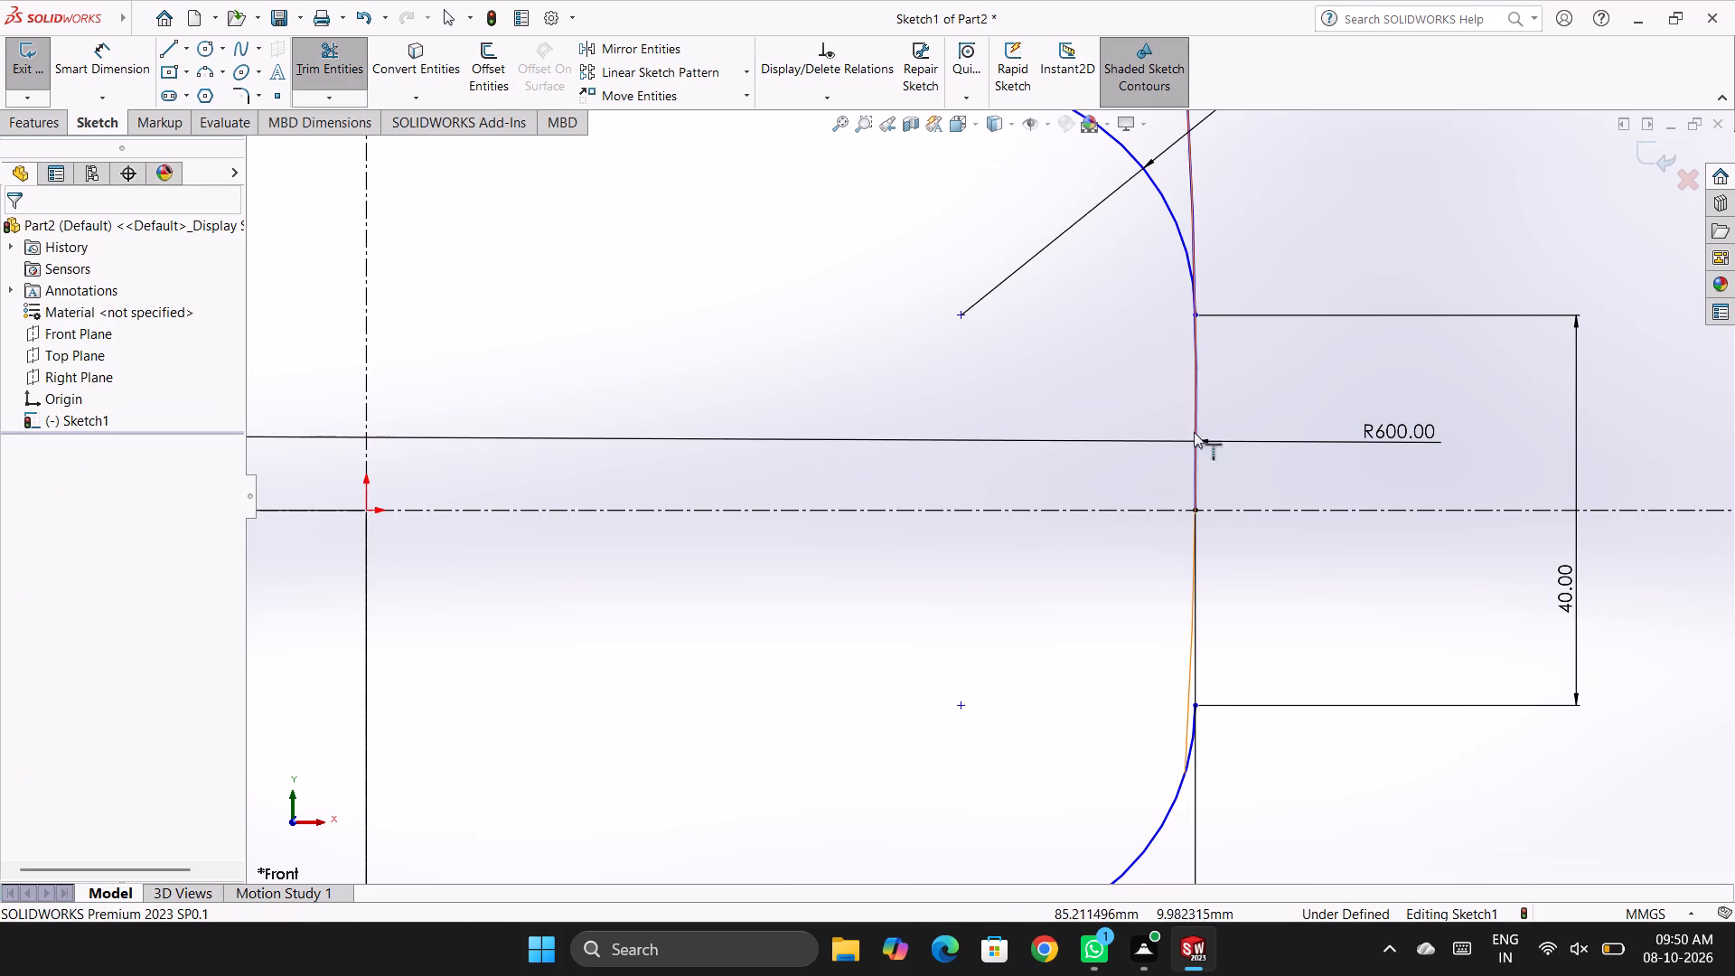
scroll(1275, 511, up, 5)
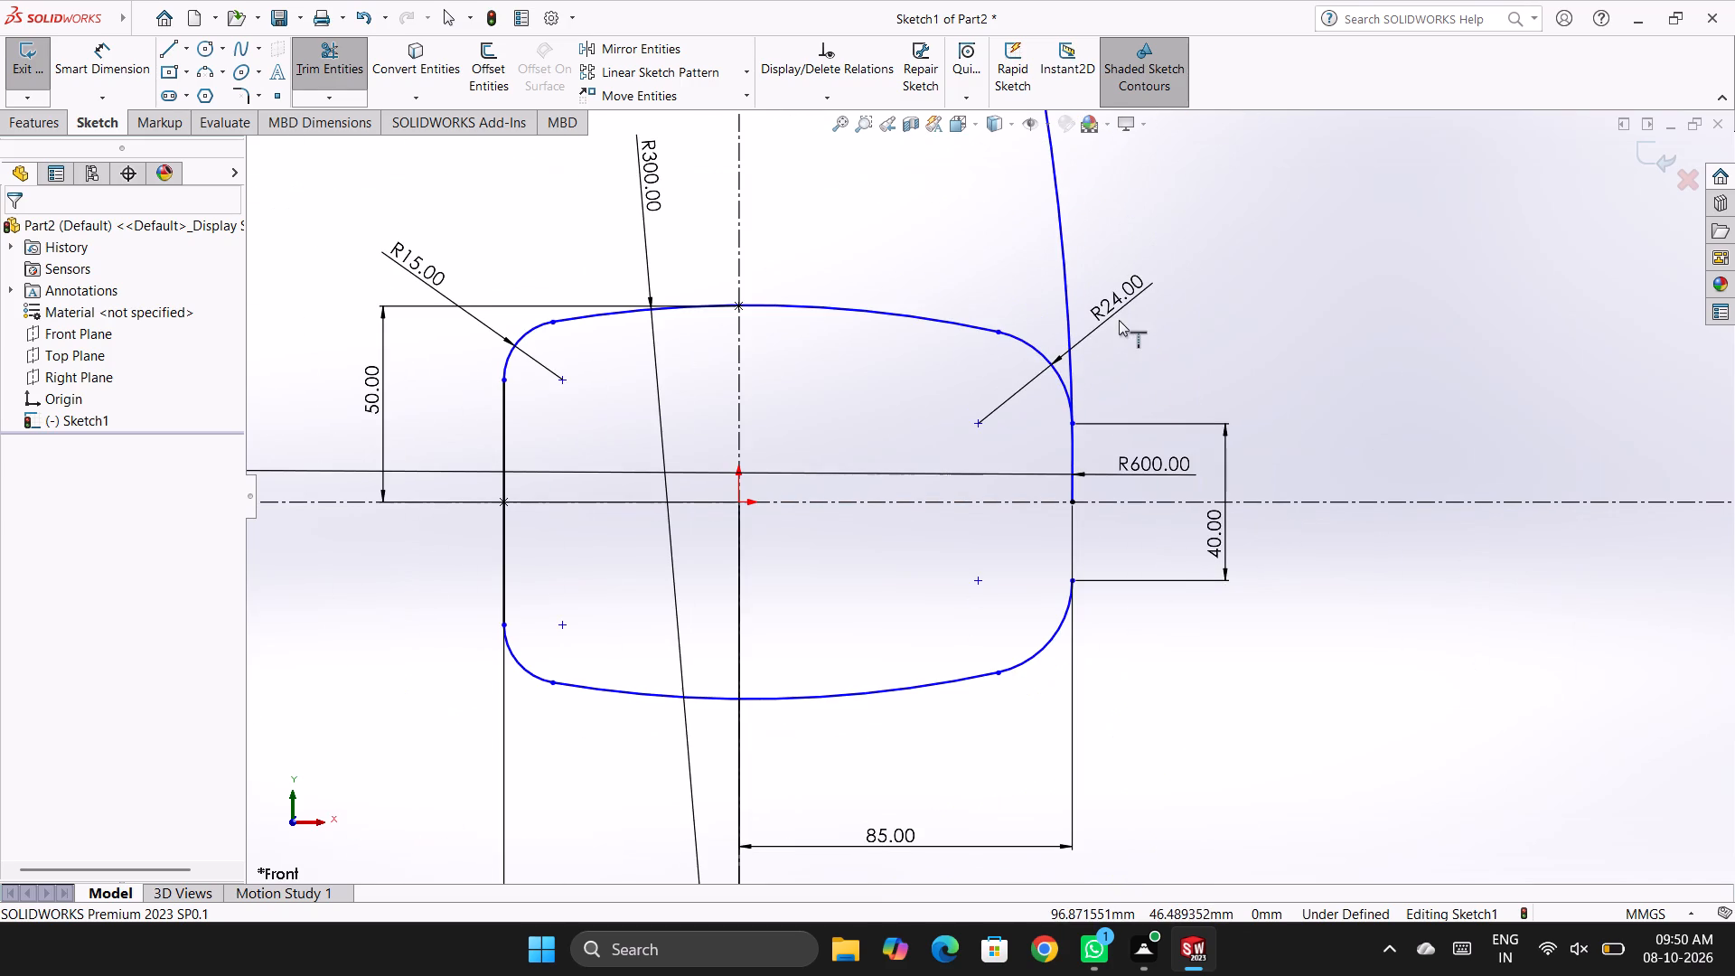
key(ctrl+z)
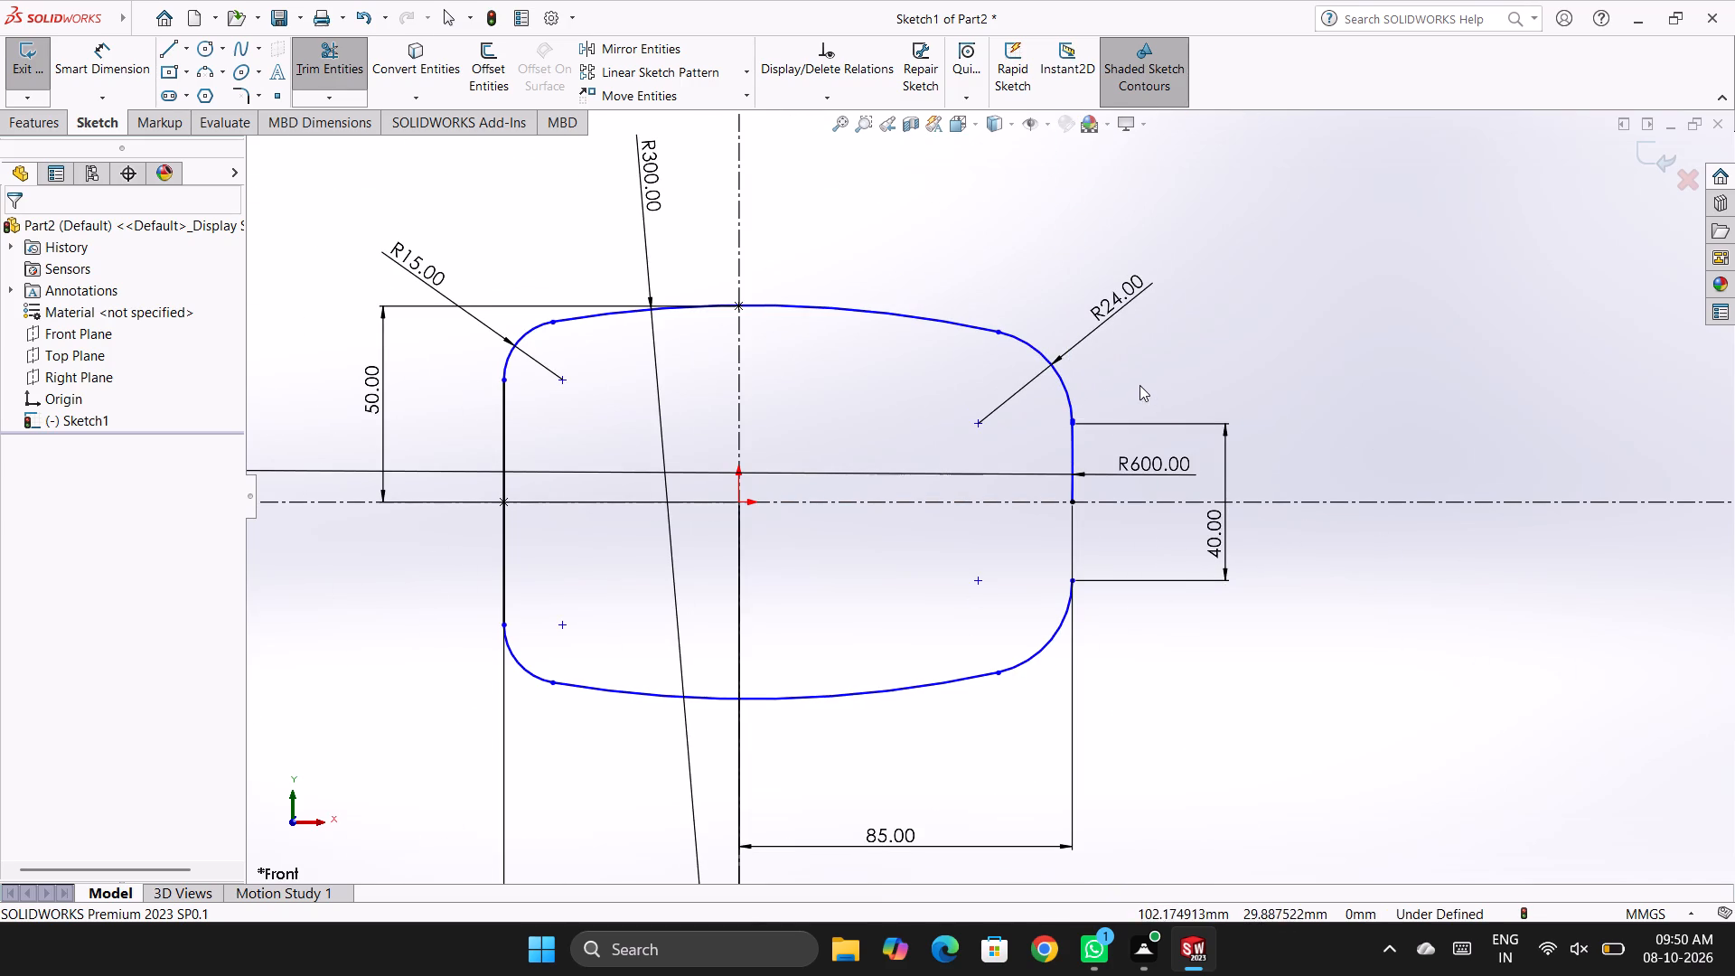
Extend the upper half of the 600 mm side arc down to the lower 24 mm corner arc using Extend Entities.
click(328, 102)
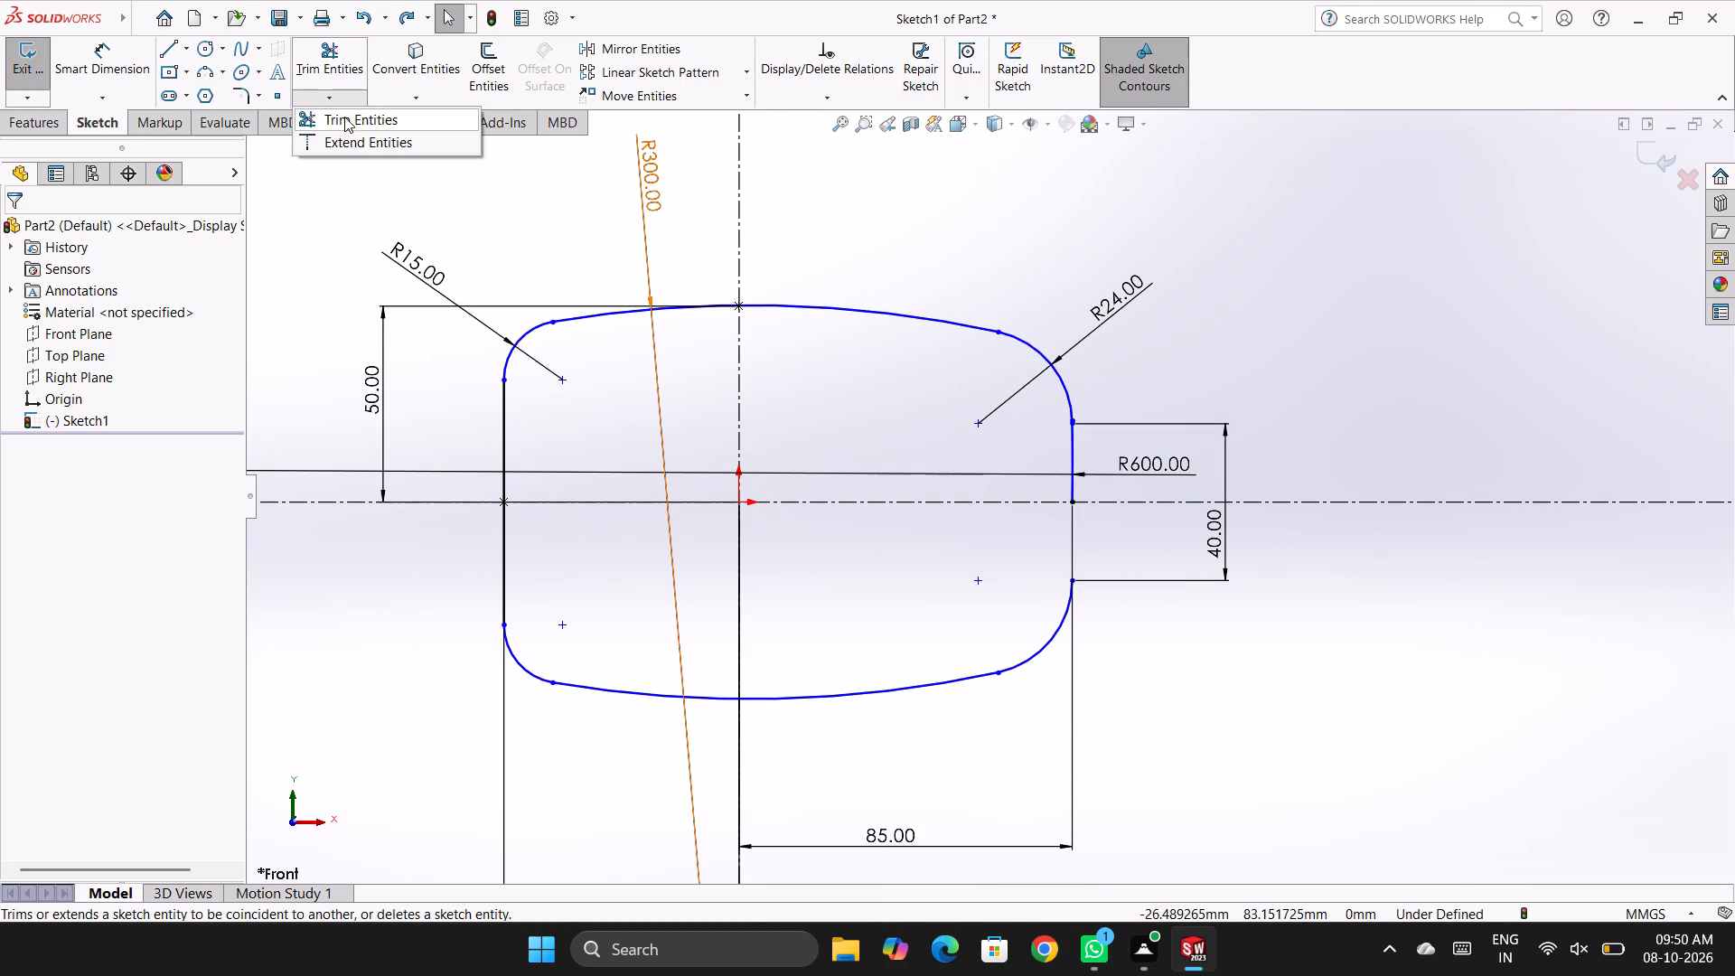
click(353, 133)
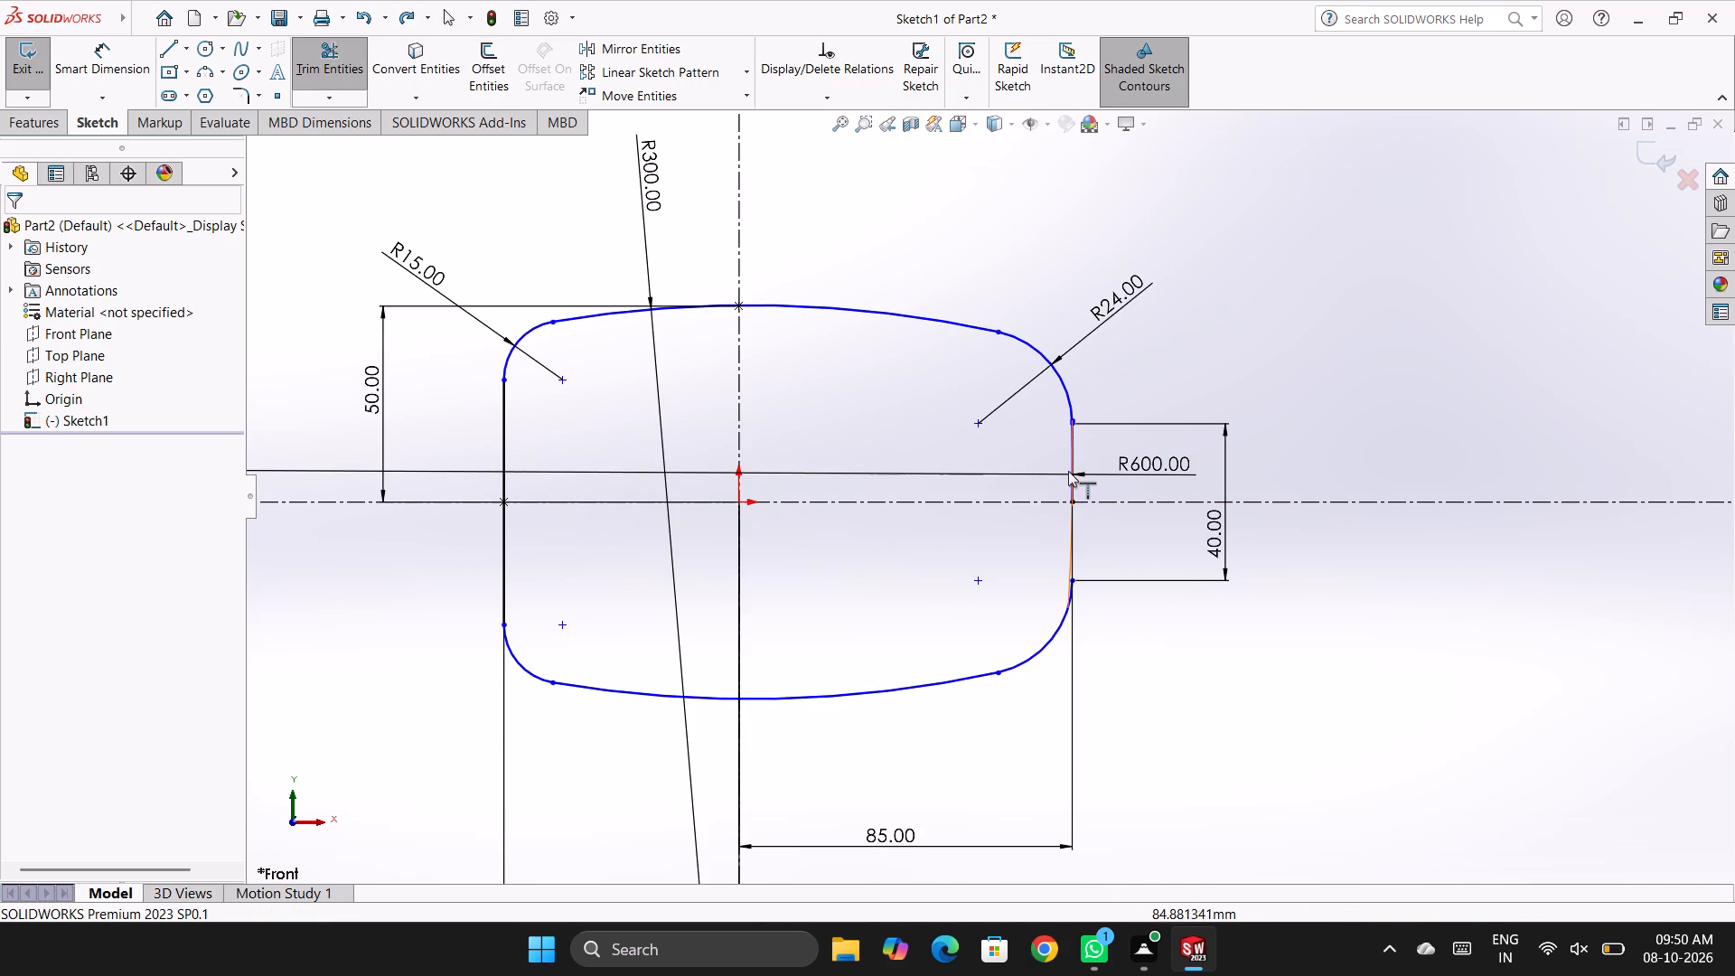
click(1069, 476)
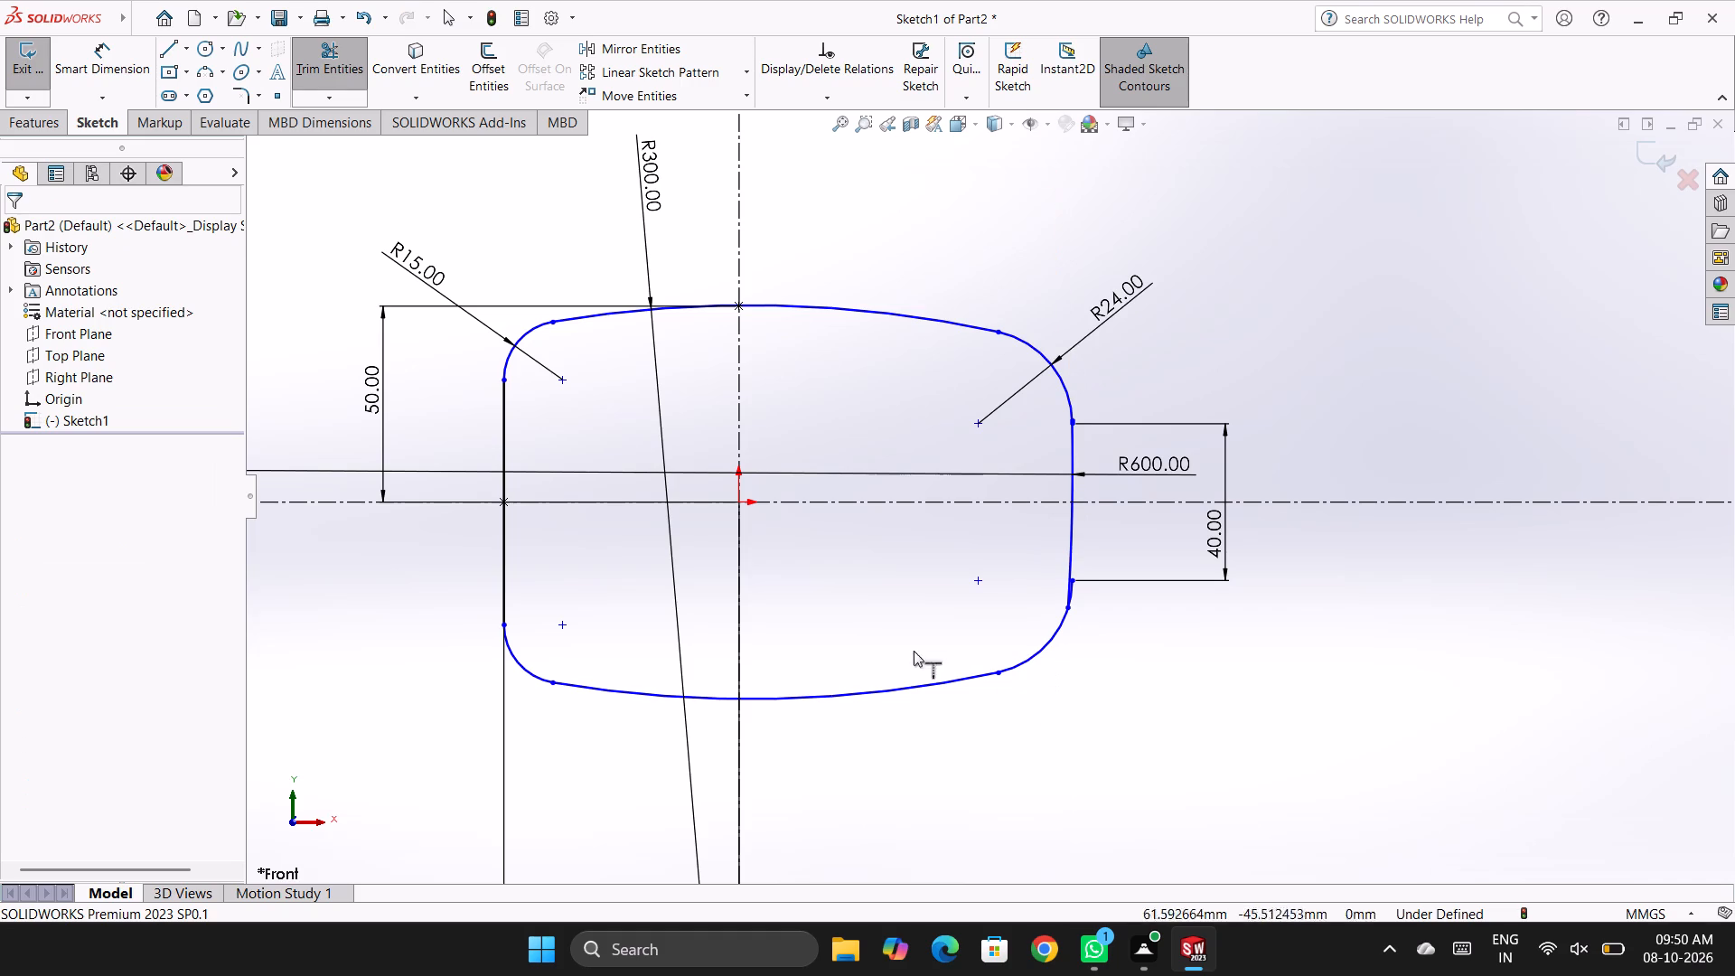
click(294, 187)
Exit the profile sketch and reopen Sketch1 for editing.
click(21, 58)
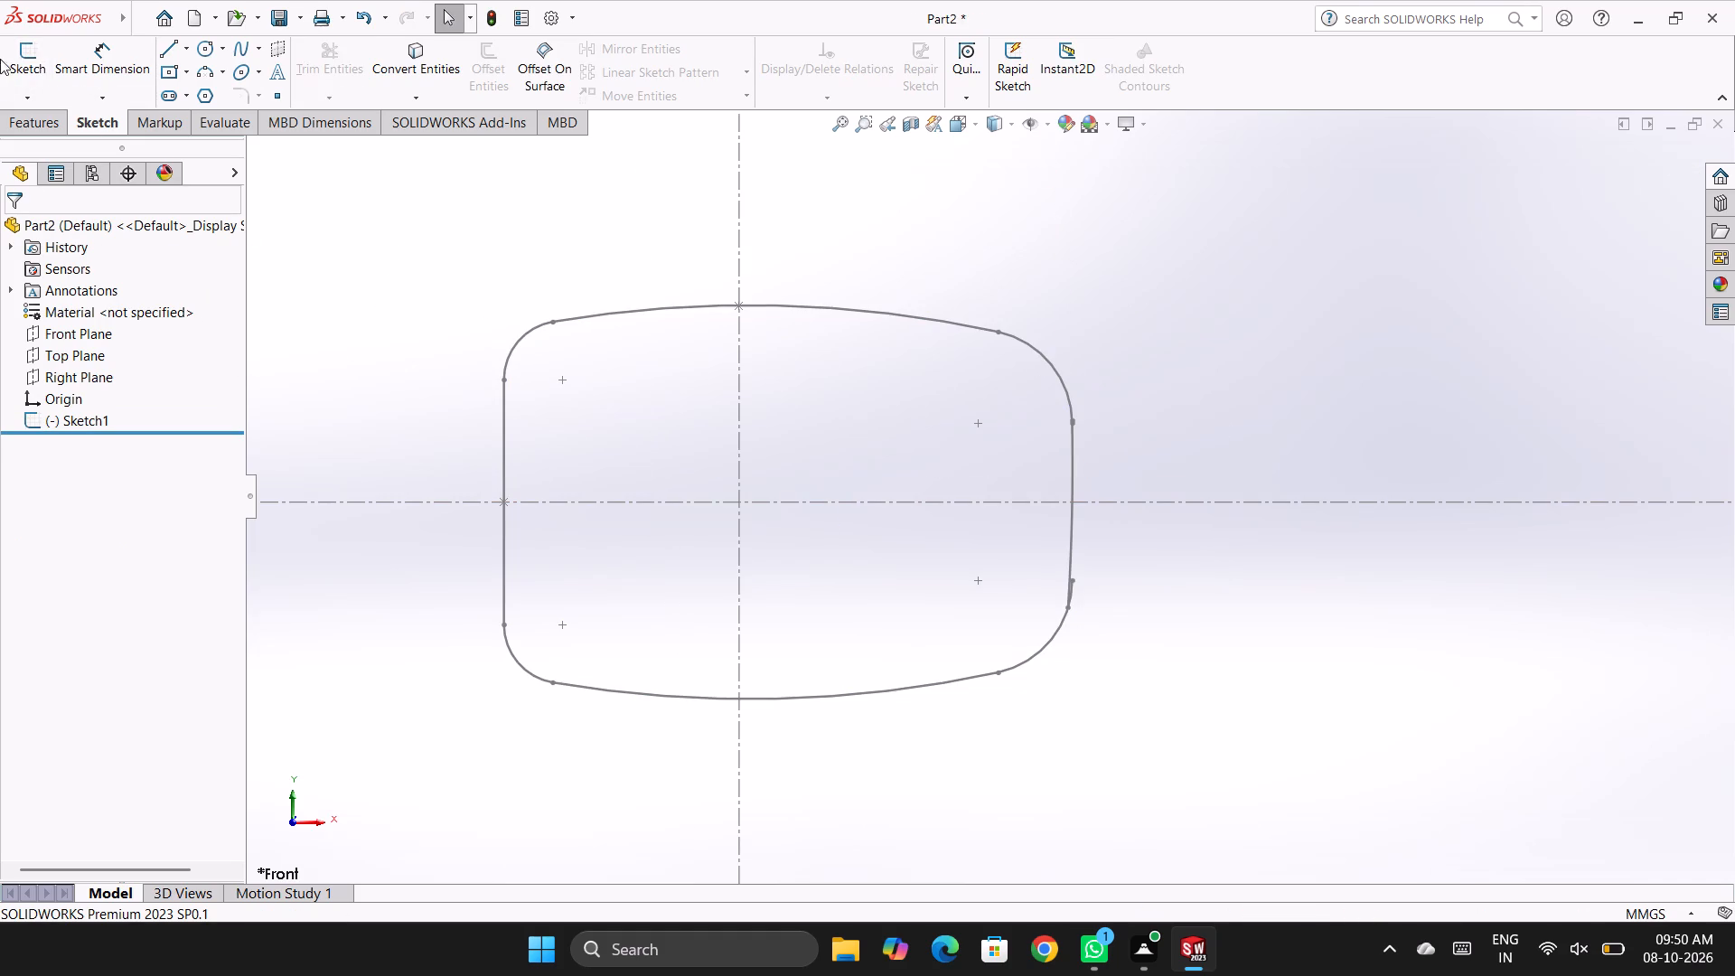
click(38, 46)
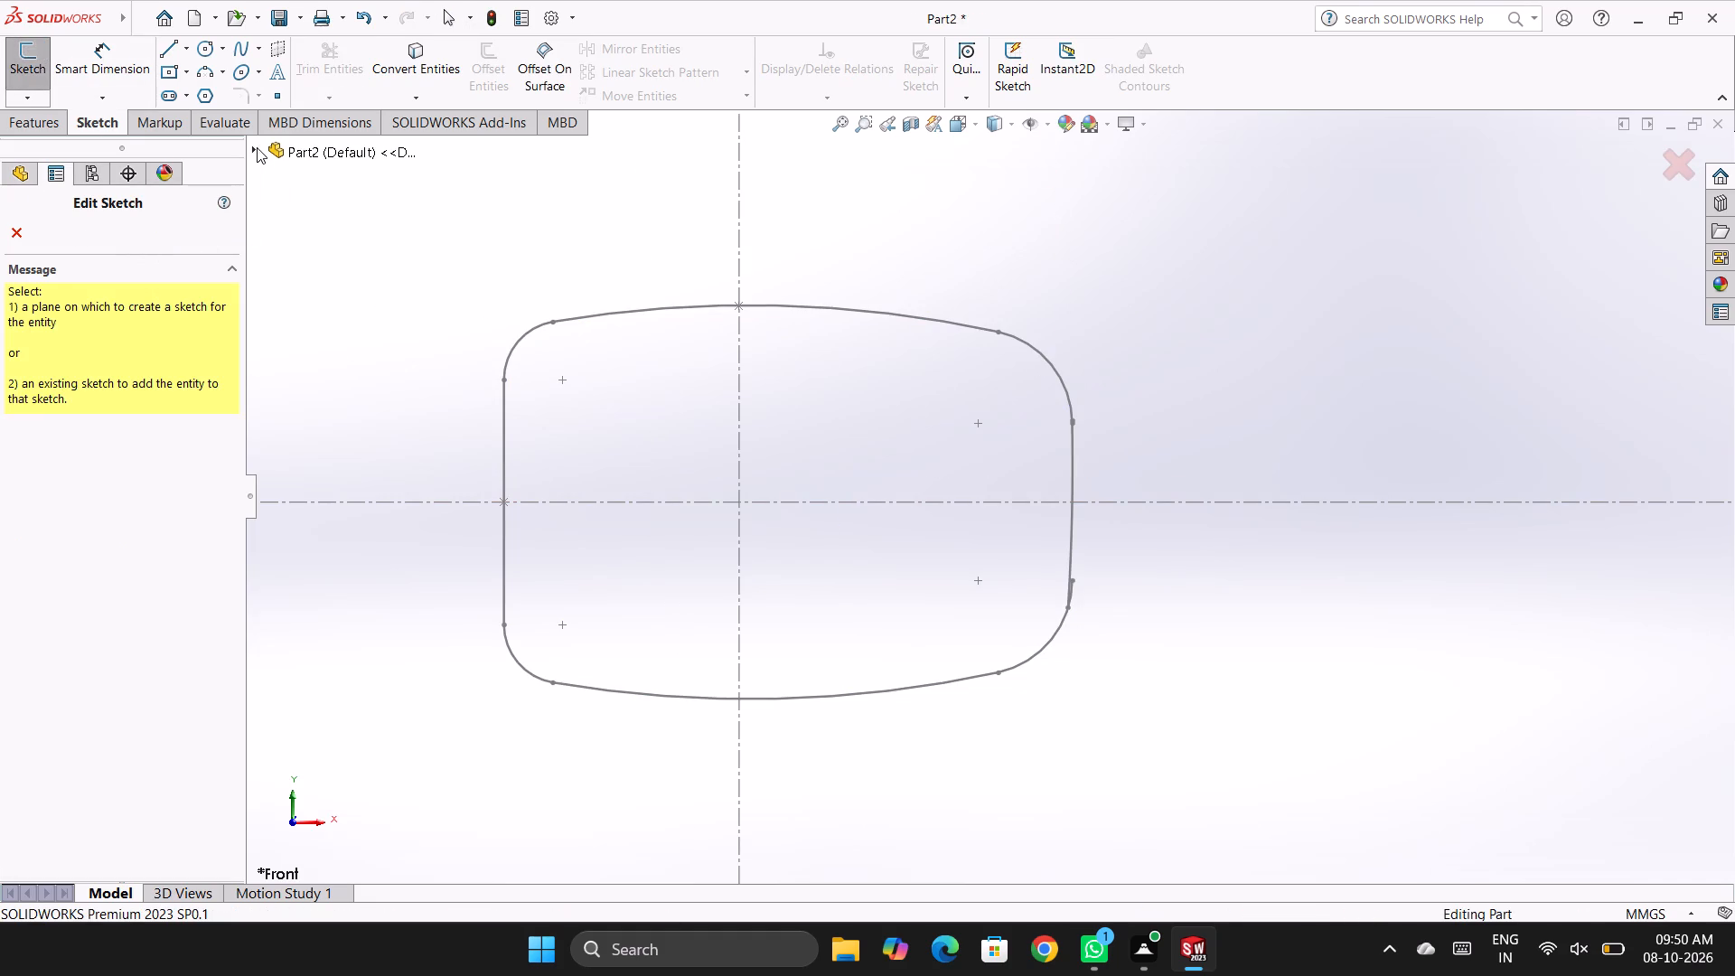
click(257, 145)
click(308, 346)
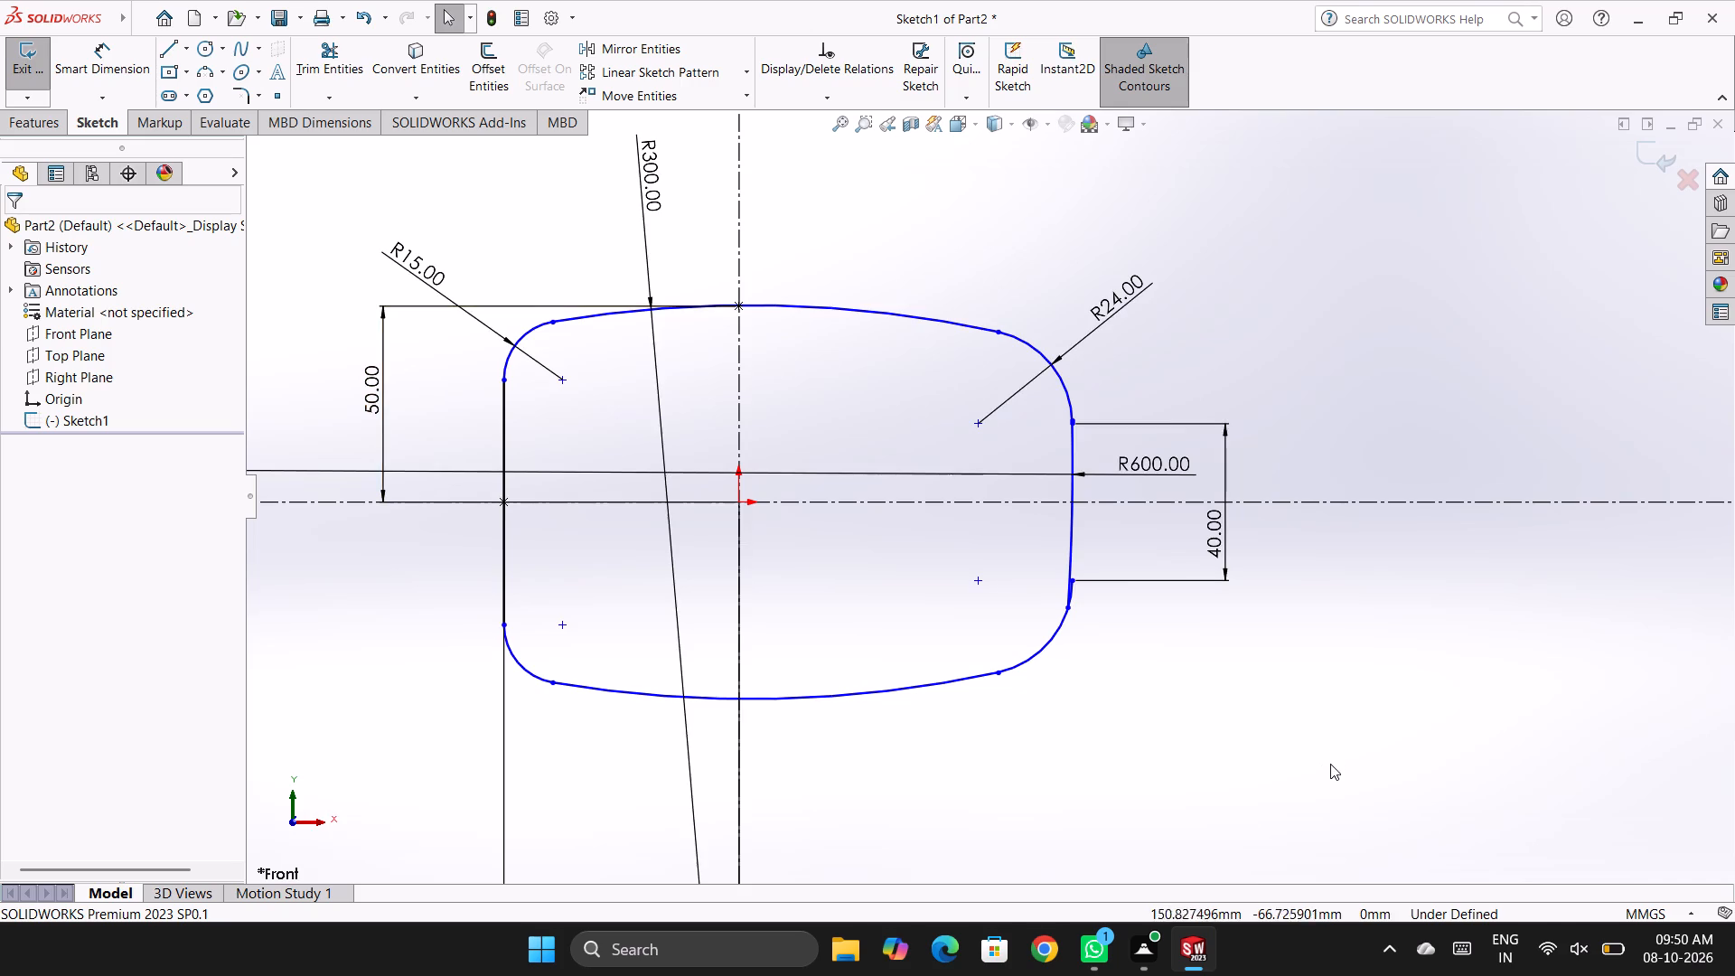
Add a Tangent relation between the extended 600 mm side arc and the lower 24 mm corner arc.
scroll(1078, 561, down, 9)
scroll(1022, 606, up, 6)
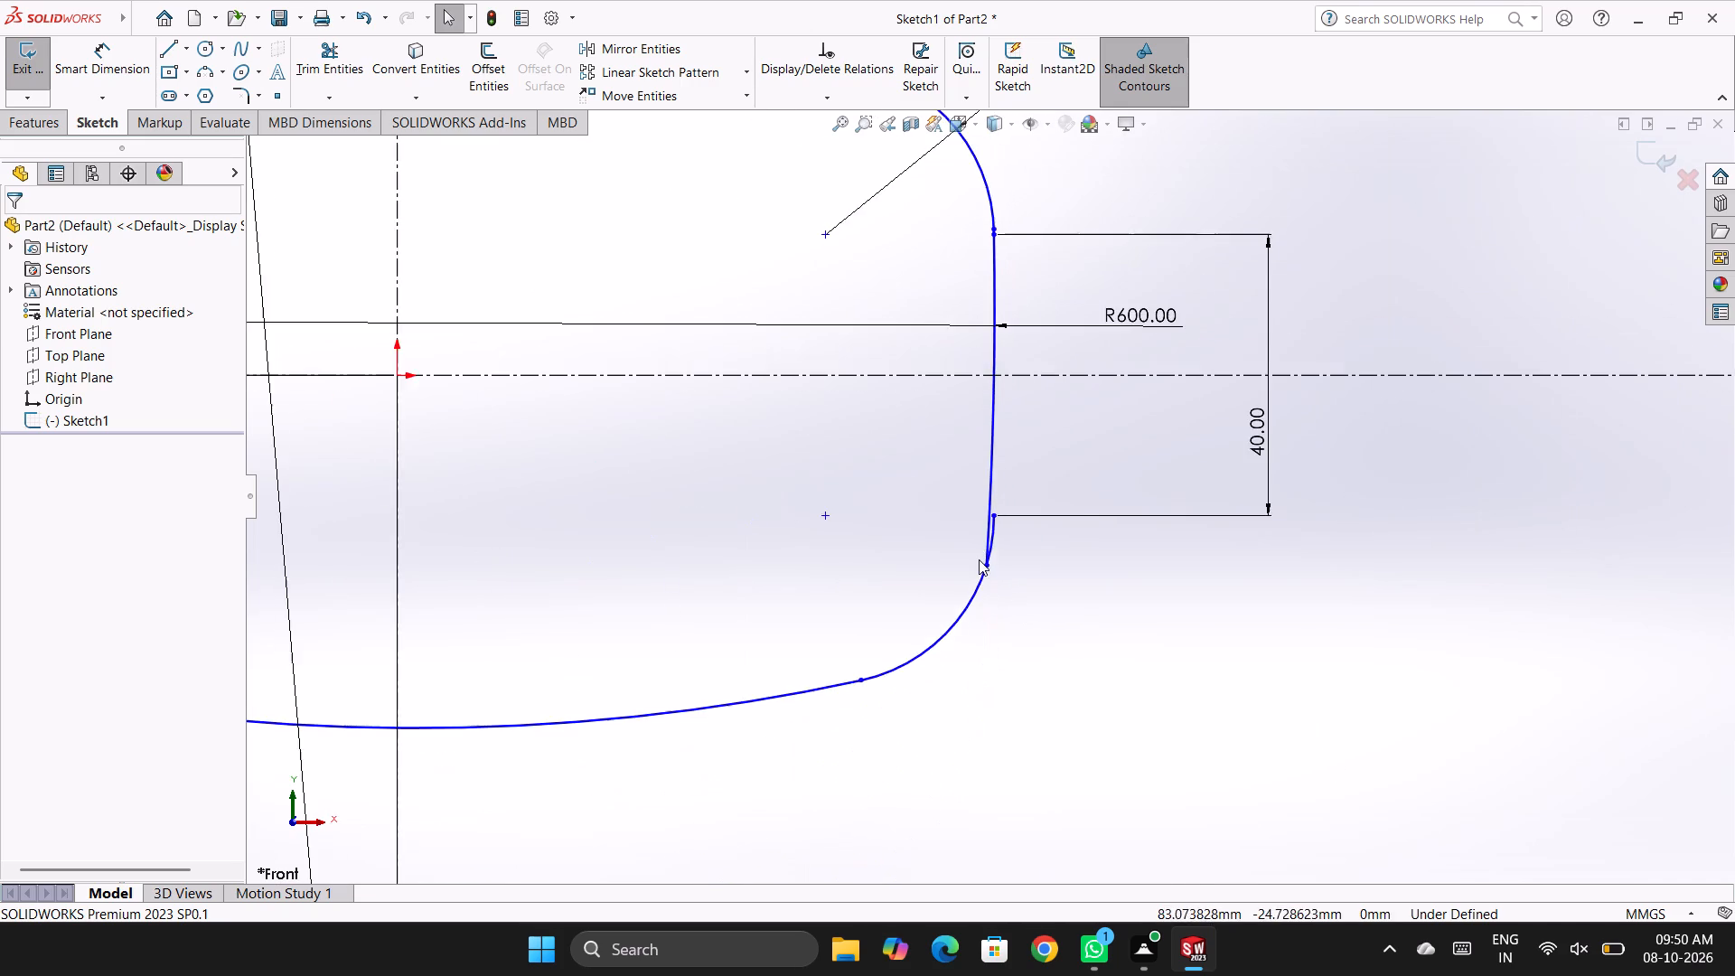
scroll(950, 464, down, 3)
key(Escape)
key(Escape)
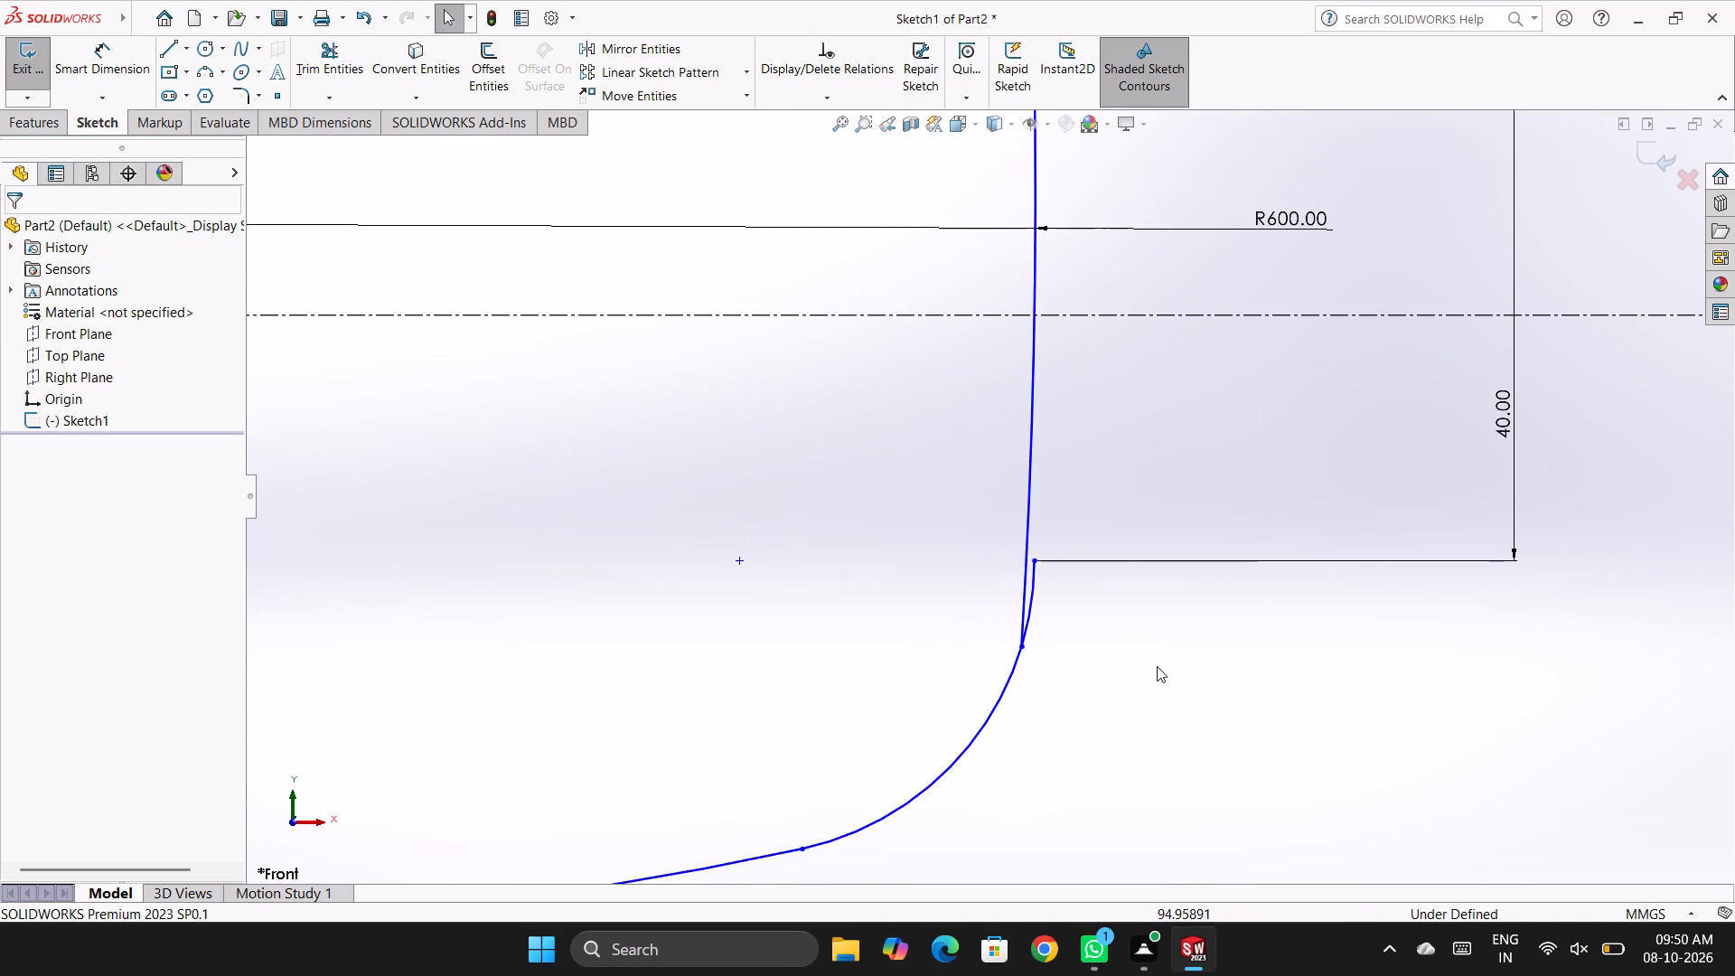
scroll(1157, 666, up, 8)
scroll(765, 509, down, 4)
right_drag(1415, 658, 1385, 643)
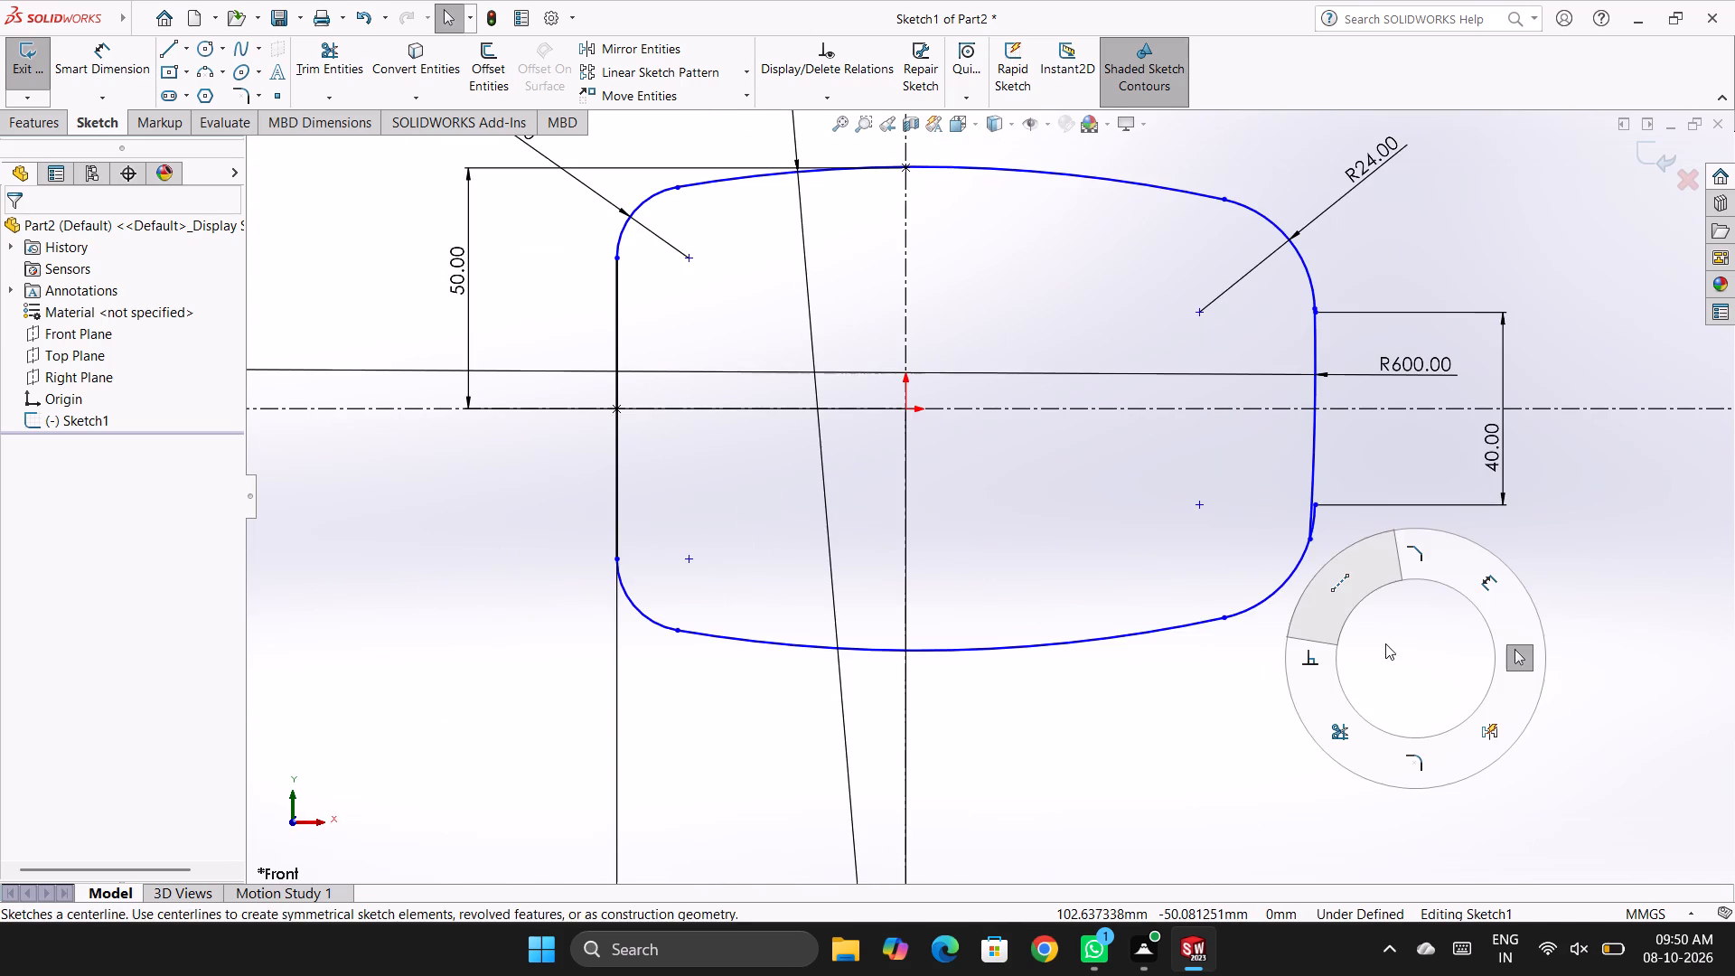
right_drag(1385, 643, 1302, 665)
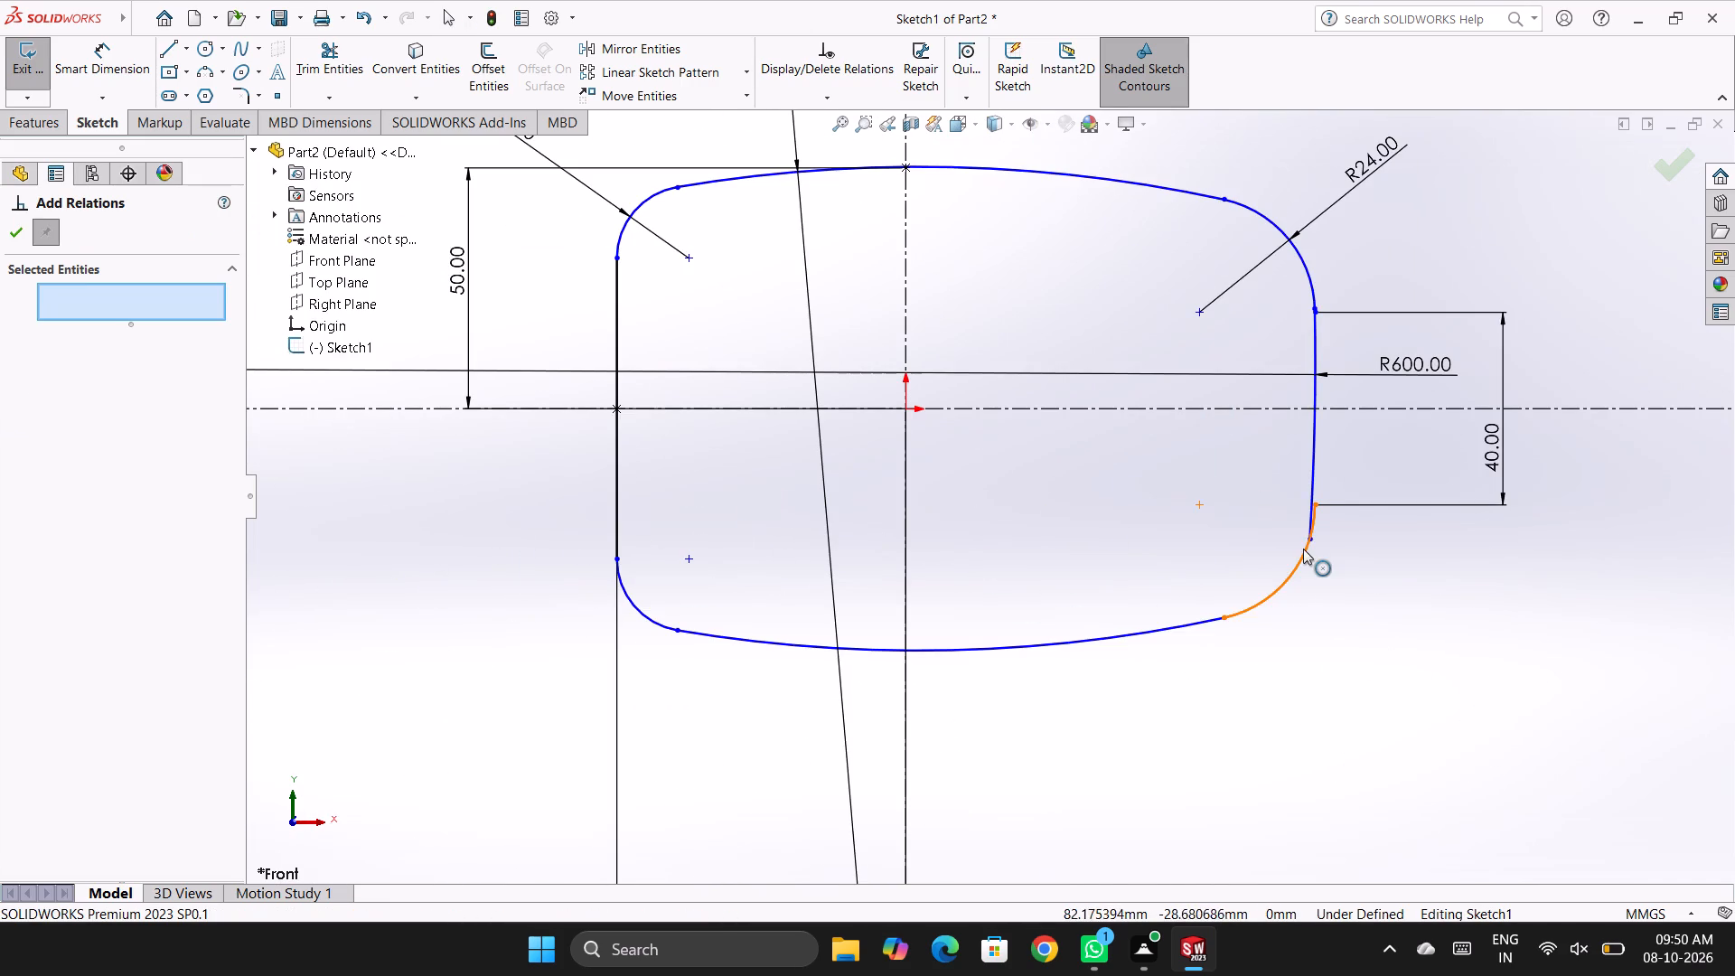
click(1304, 551)
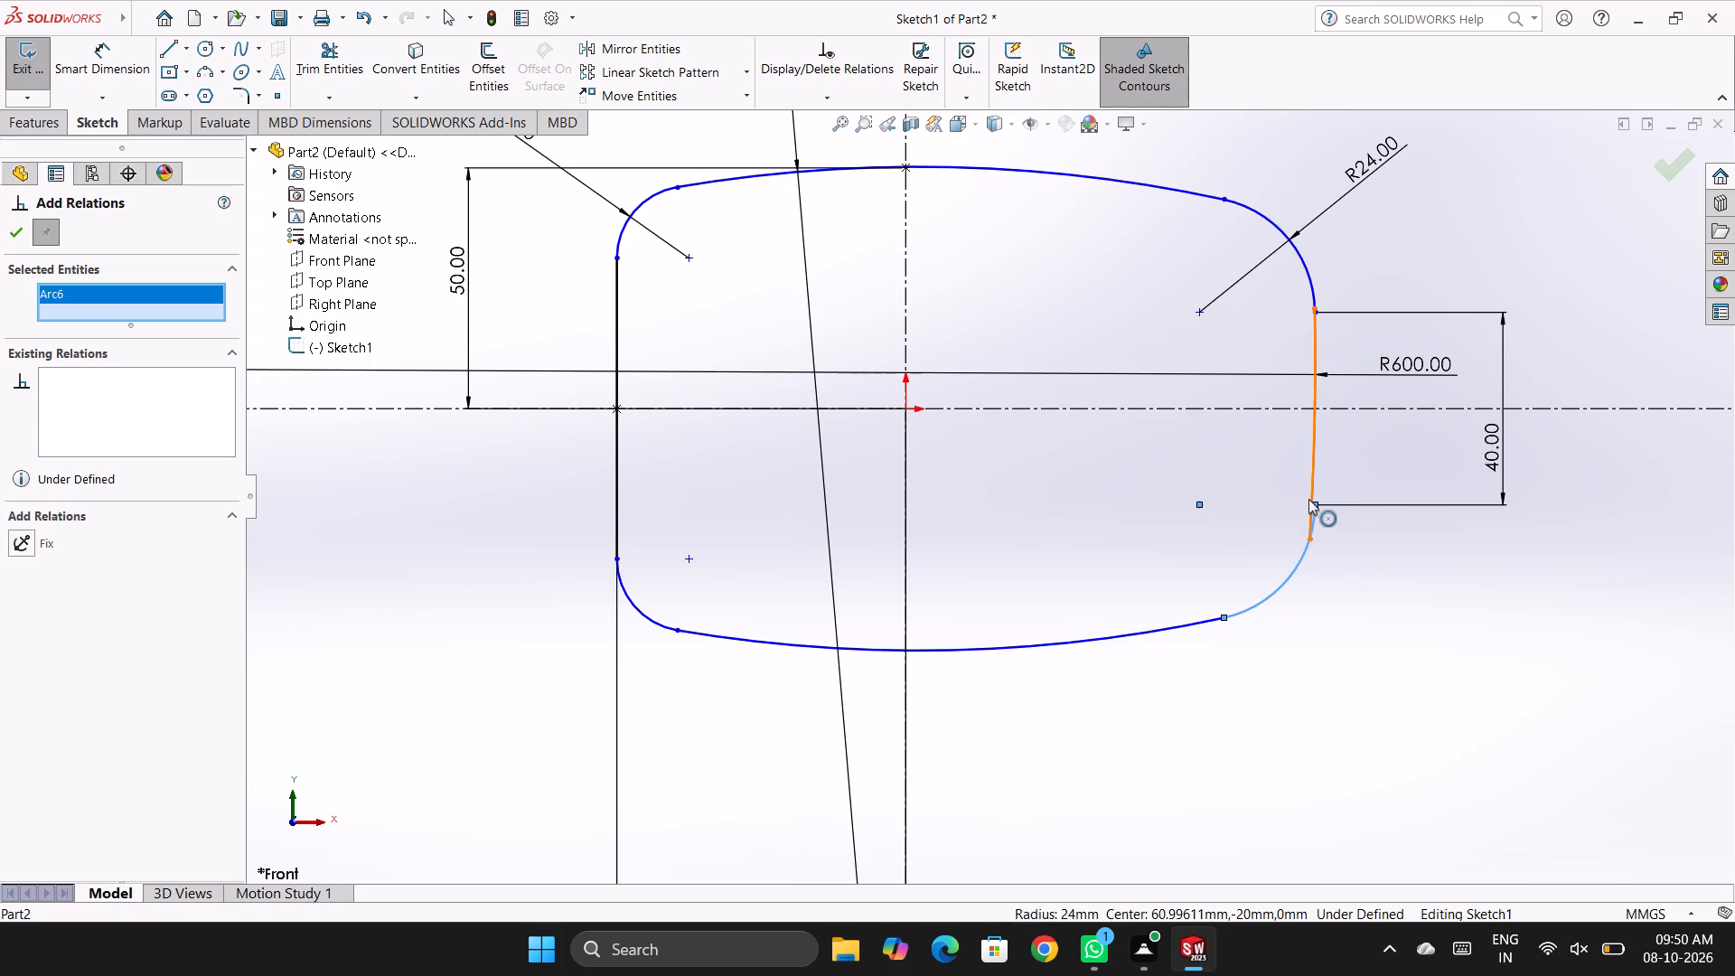
click(1308, 499)
click(44, 587)
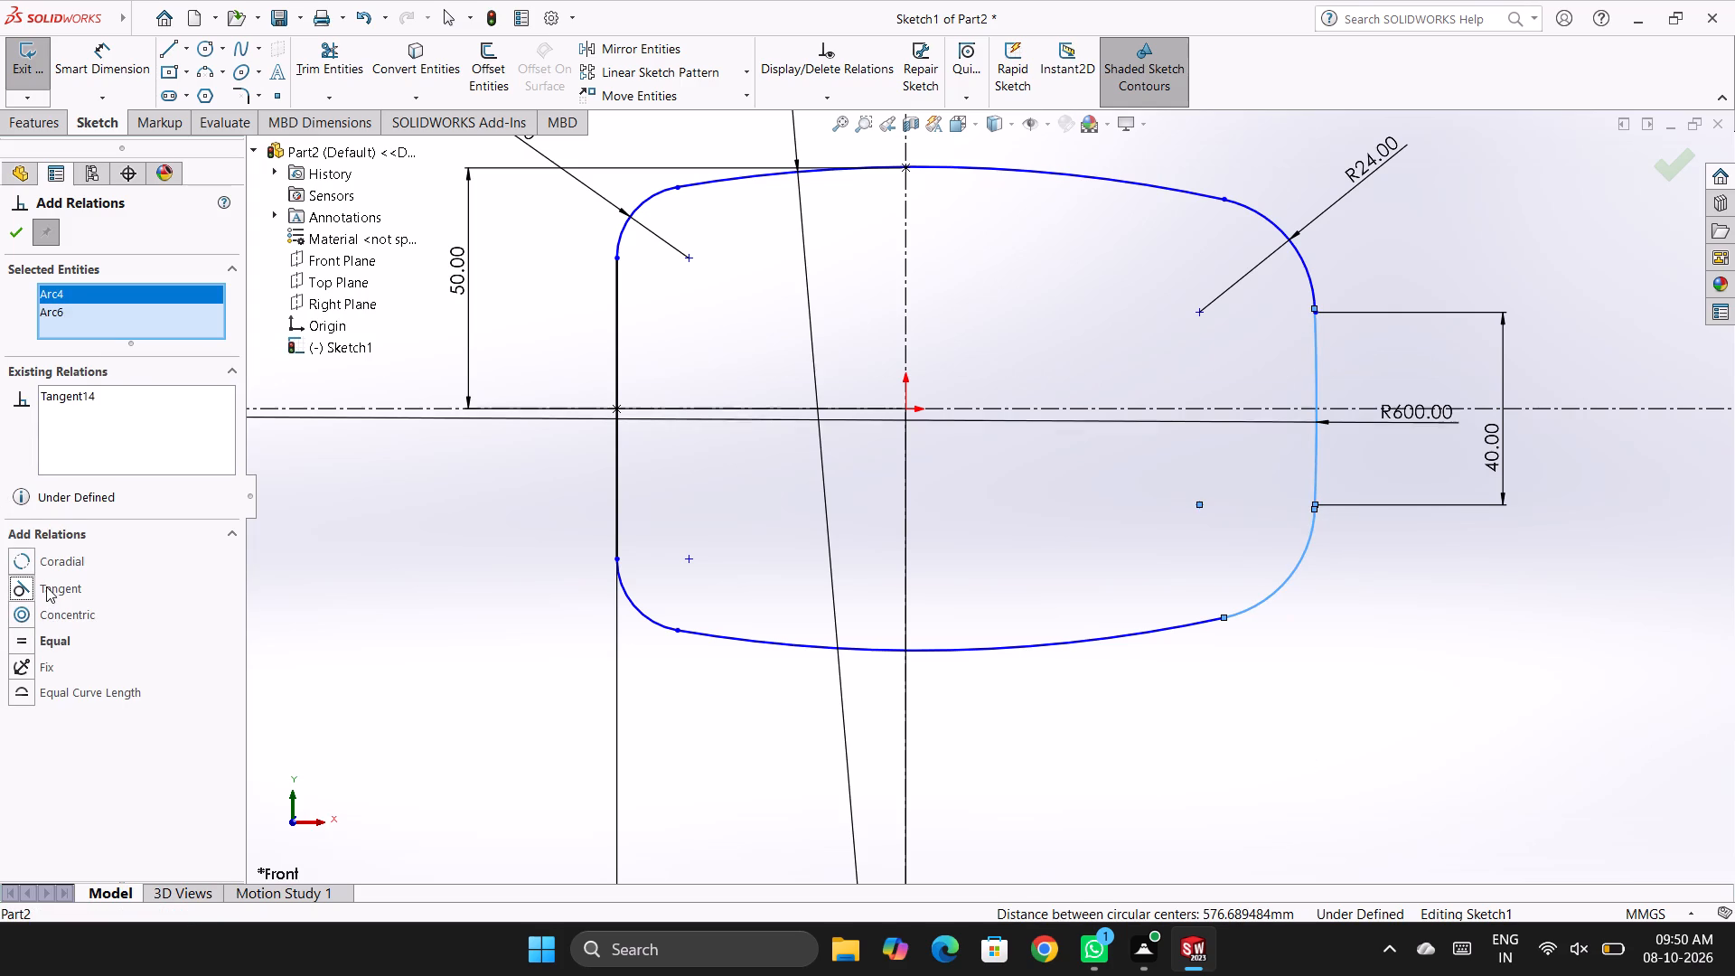
click(21, 230)
Power-trim the short end of the lower 24 mm corner arc that overshoots its junction with the 600 mm side arc.
scroll(1280, 503, down, 12)
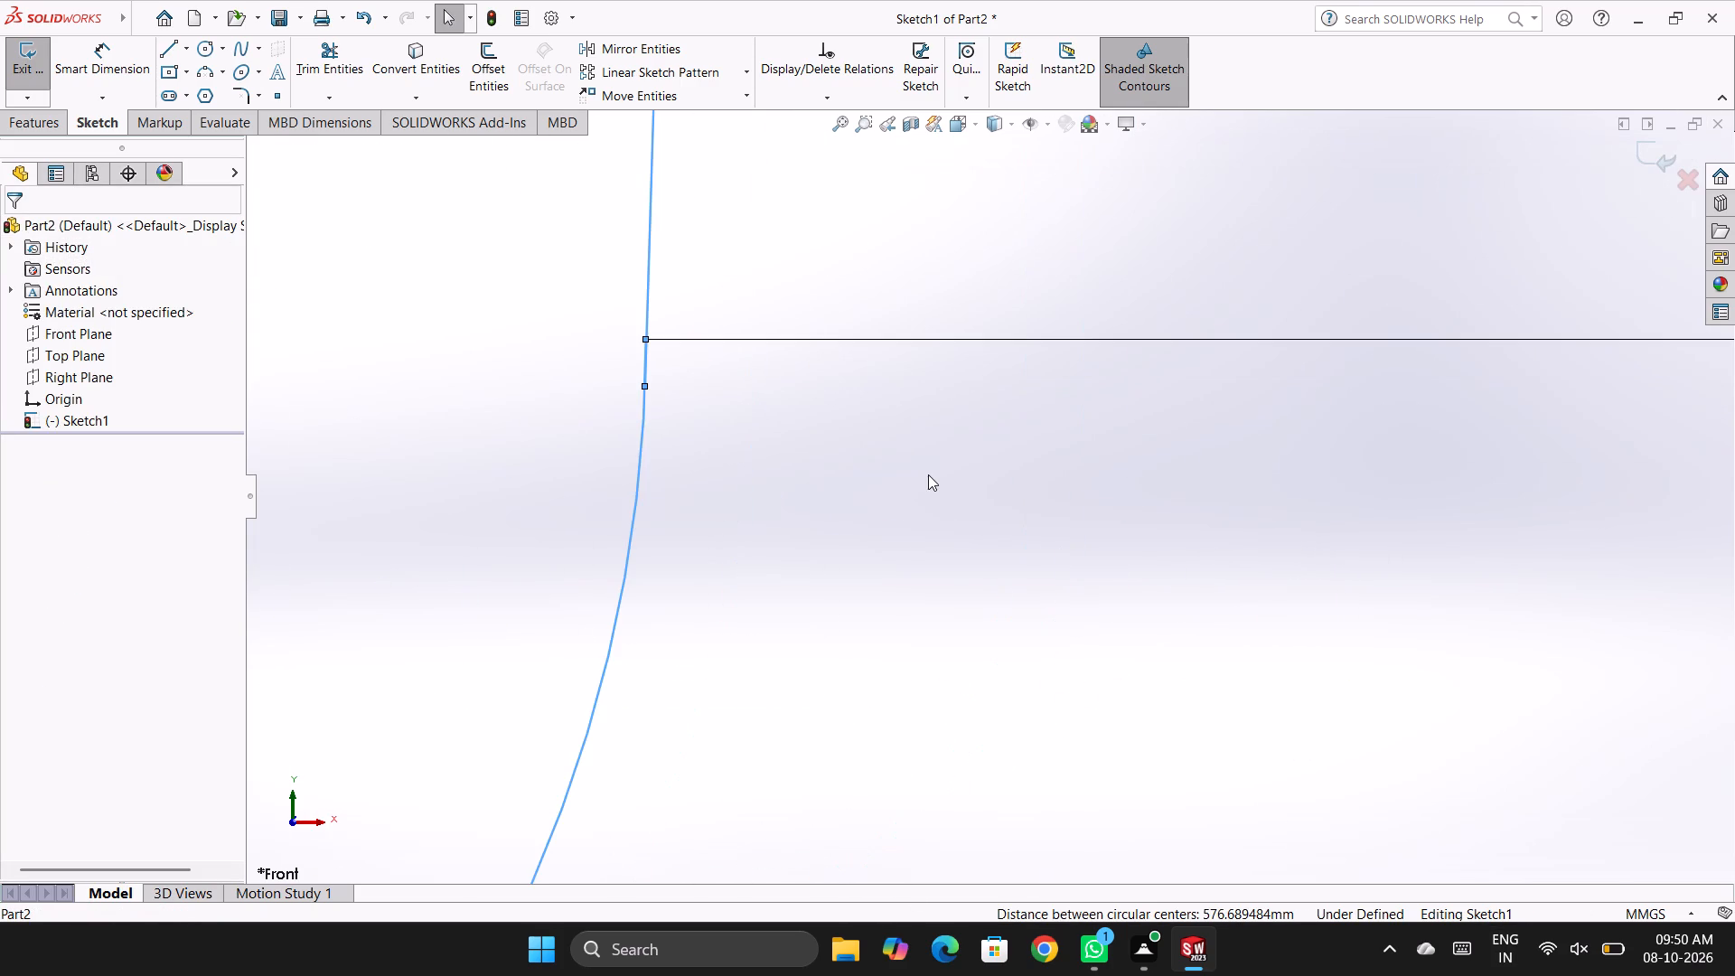
click(928, 474)
scroll(617, 350, down, 11)
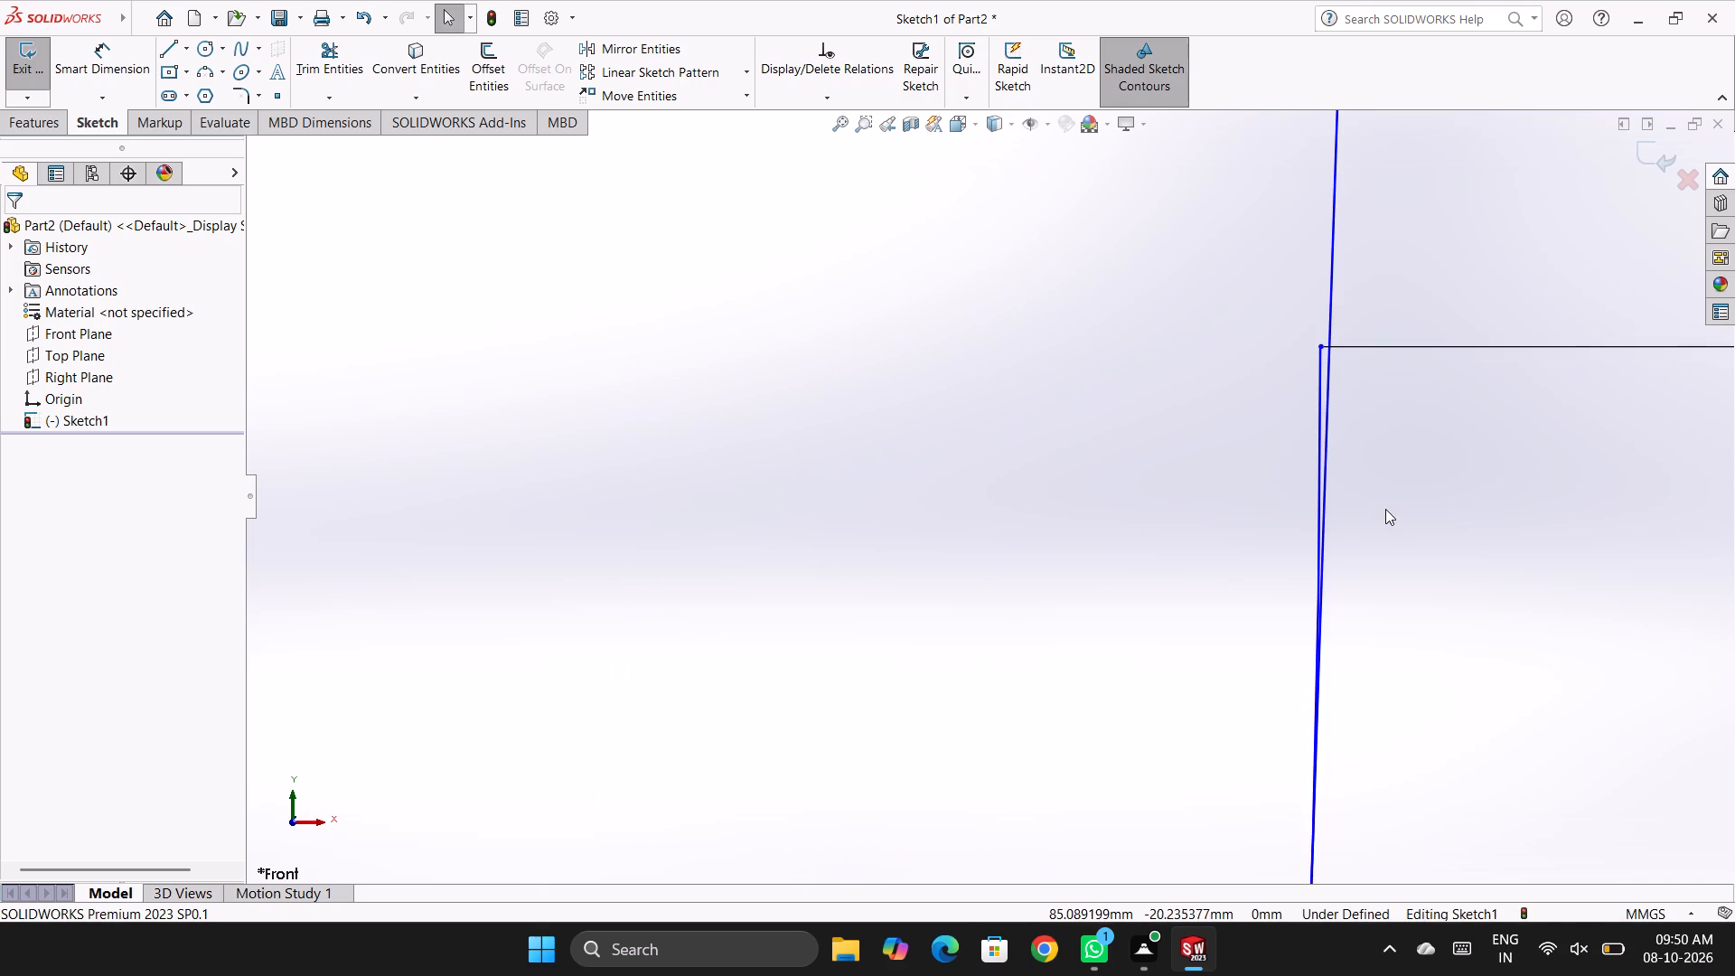
right_drag(811, 531, 759, 576)
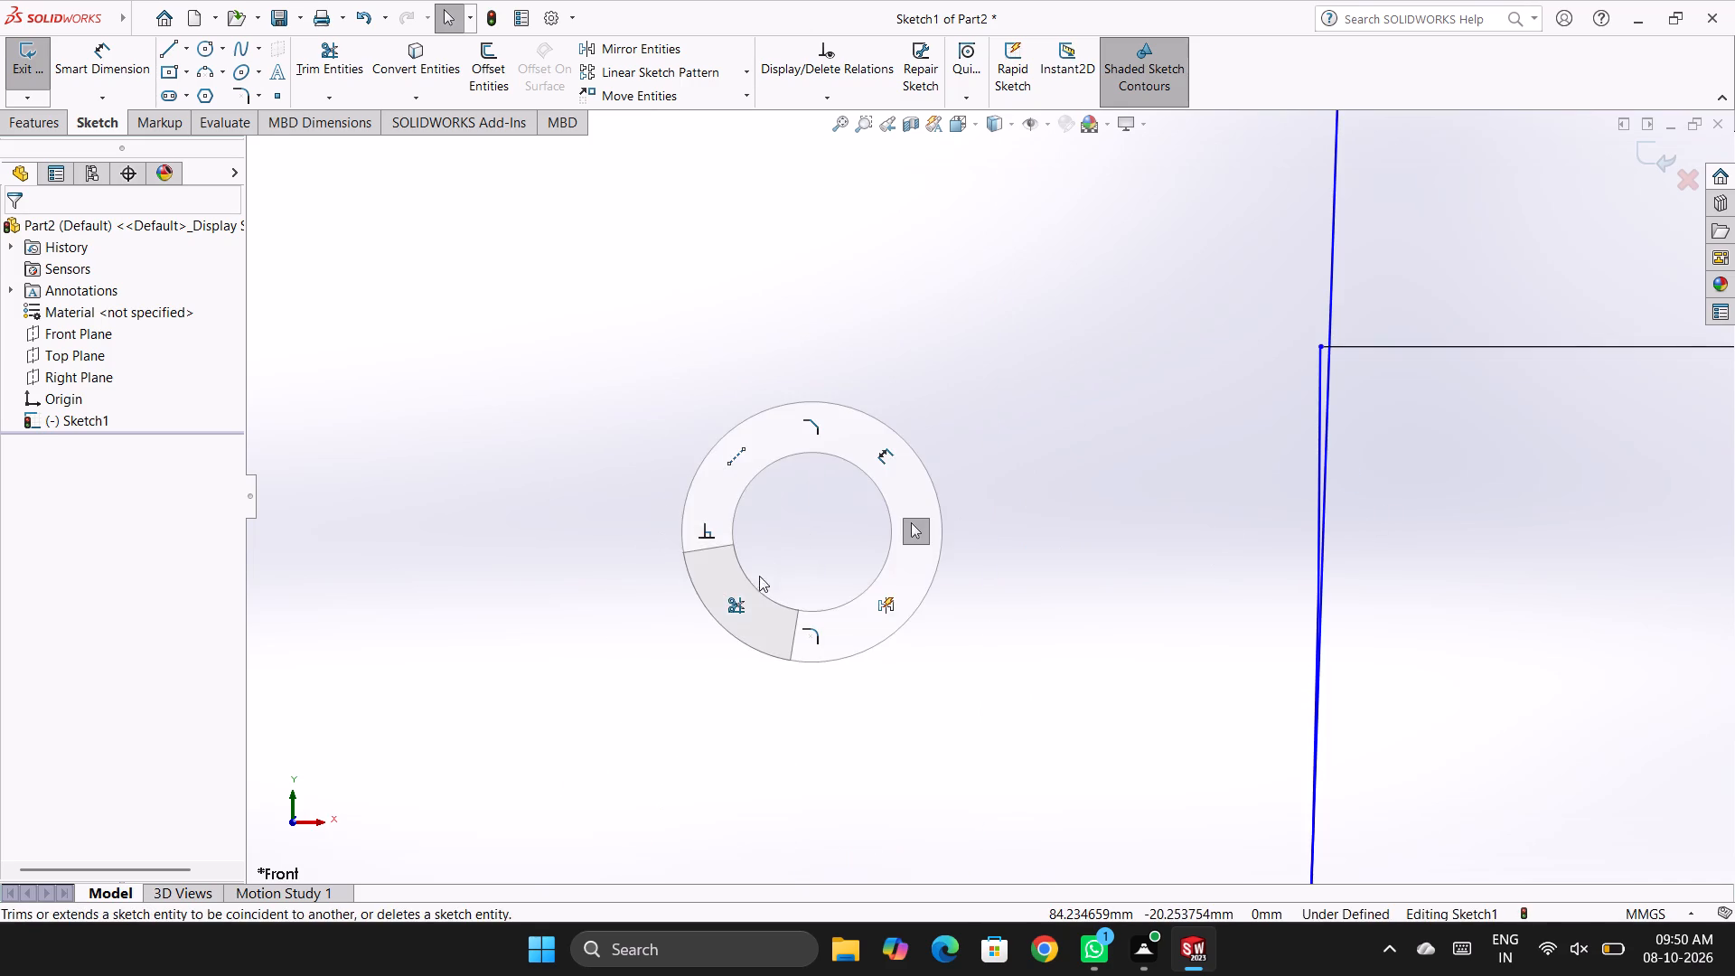
right_drag(759, 576, 699, 621)
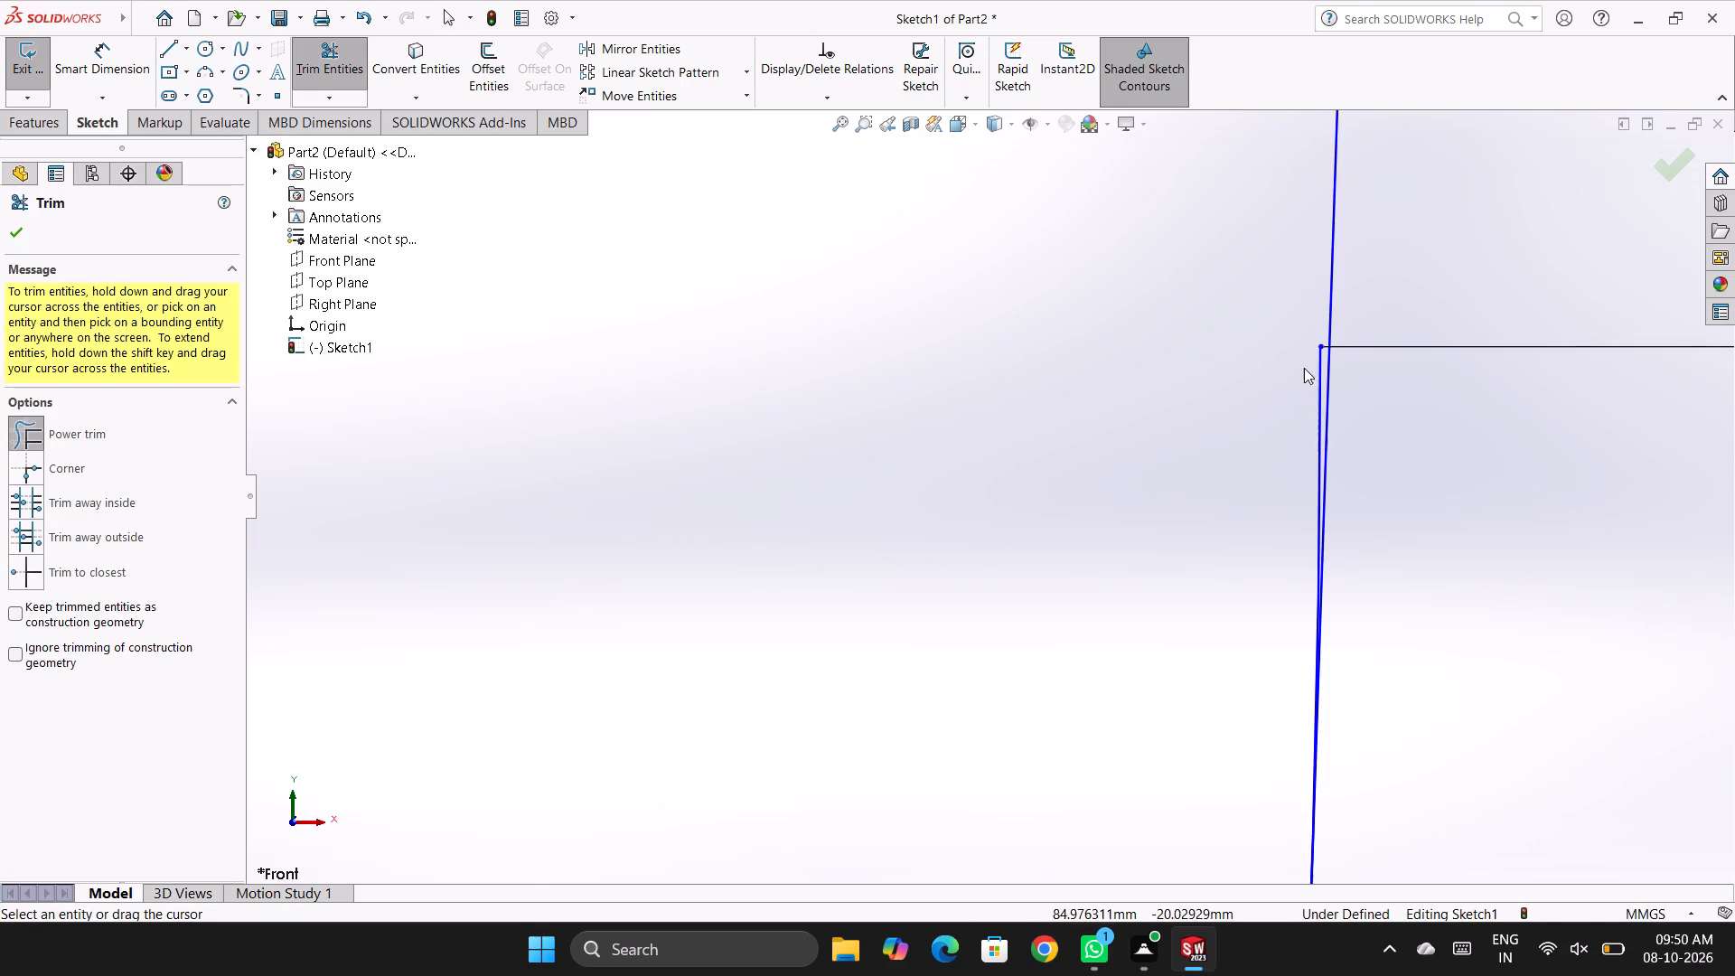
drag(1304, 371, 1327, 376)
scroll(1404, 487, up, 10)
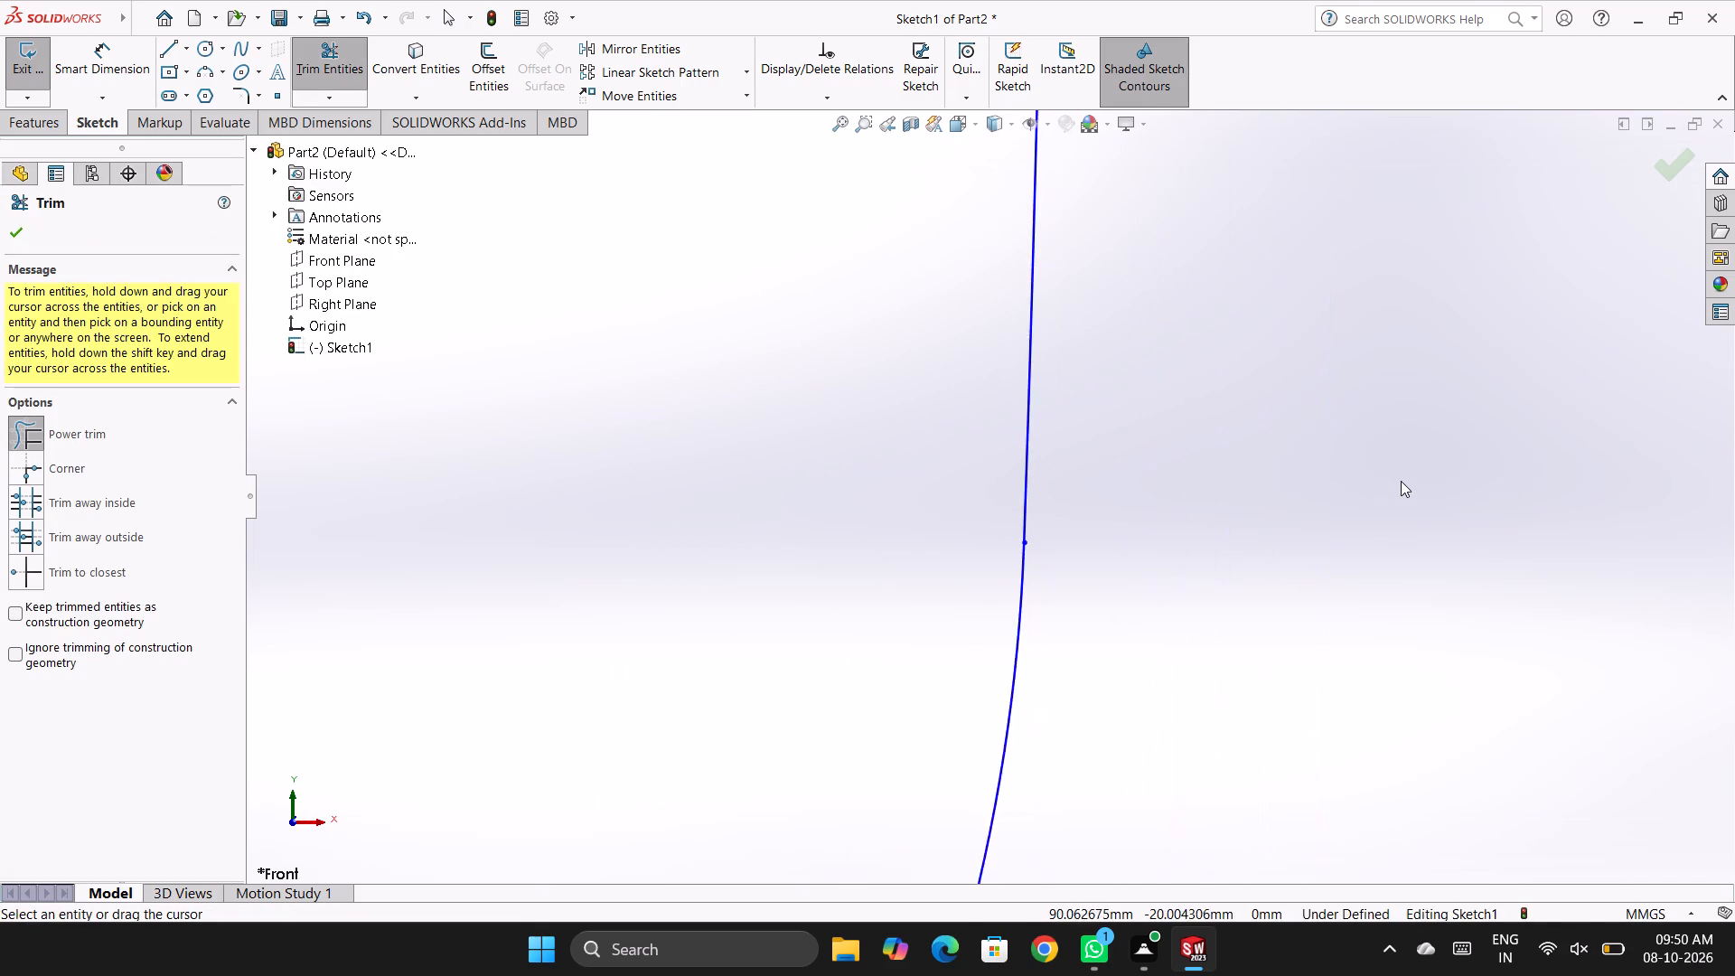
scroll(1401, 481, up, 2)
scroll(975, 474, down, 8)
scroll(1239, 766, down, 4)
scroll(1270, 765, up, 7)
scroll(1032, 655, down, 1)
scroll(1645, 662, up, 20)
scroll(1645, 662, up, 1)
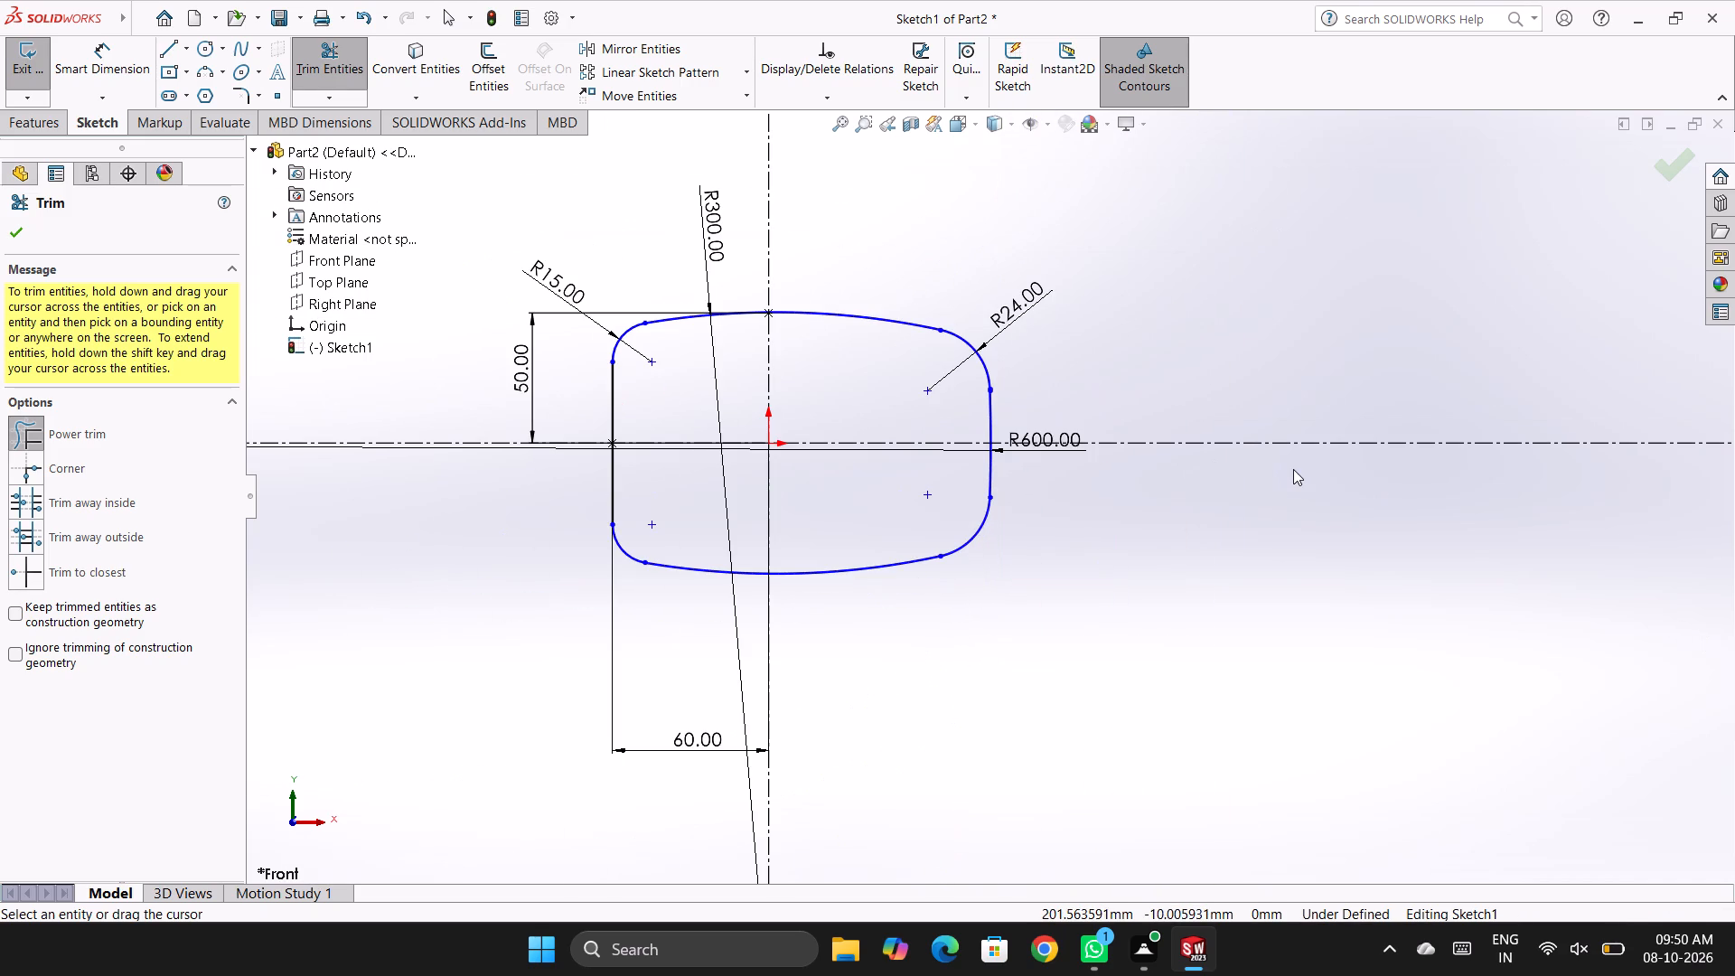
key(Escape)
key(Escape)
key(Escape)
Add a Vertical relation between the center points of the upper and lower 15 mm corner arcs.
scroll(743, 335, down, 2)
scroll(586, 356, down, 2)
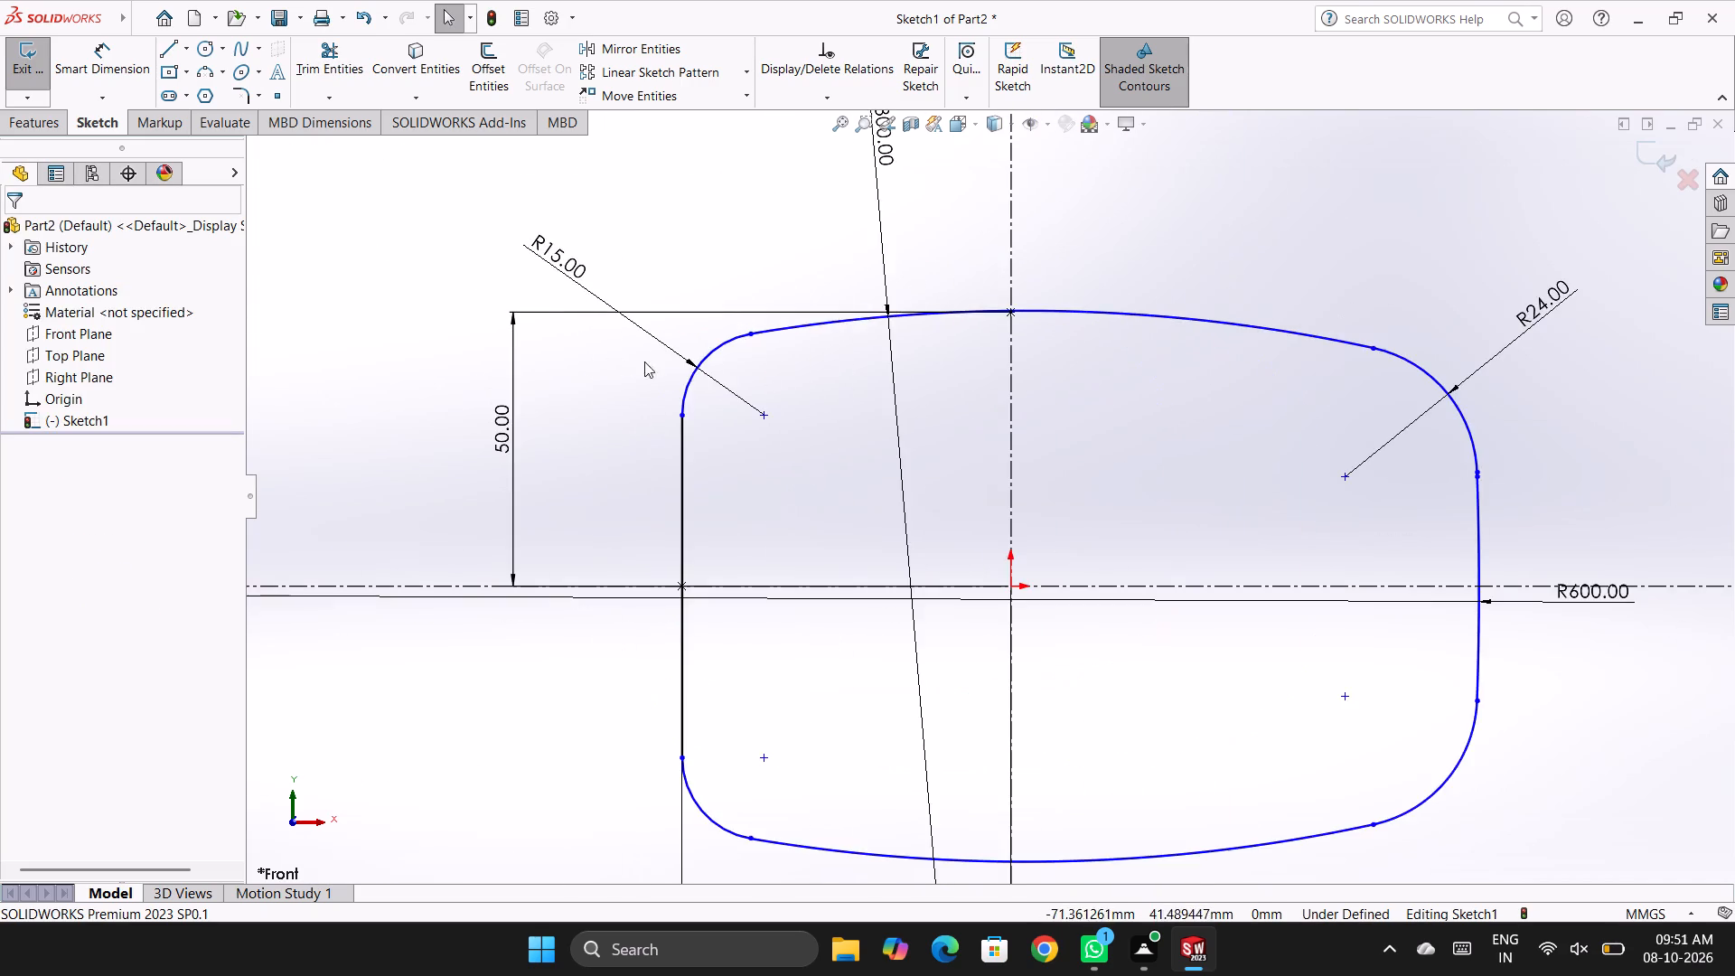
scroll(937, 429, up, 2)
scroll(1211, 474, up, 1)
scroll(607, 501, down, 1)
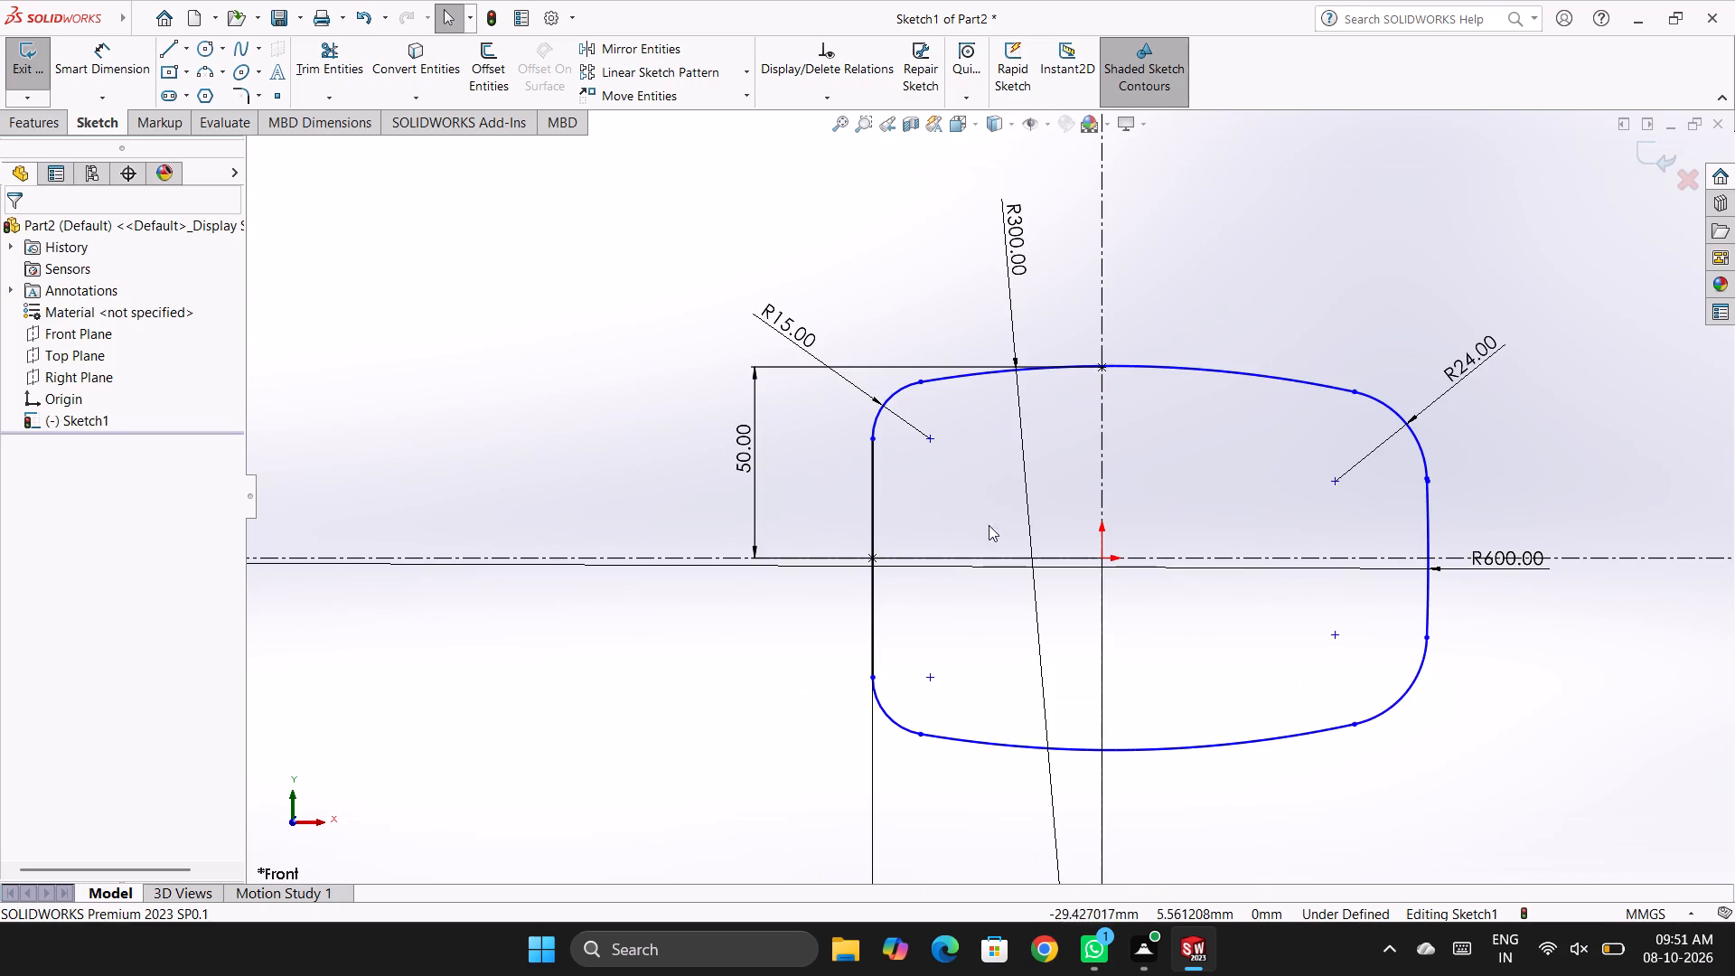
right_drag(1288, 291, 1239, 286)
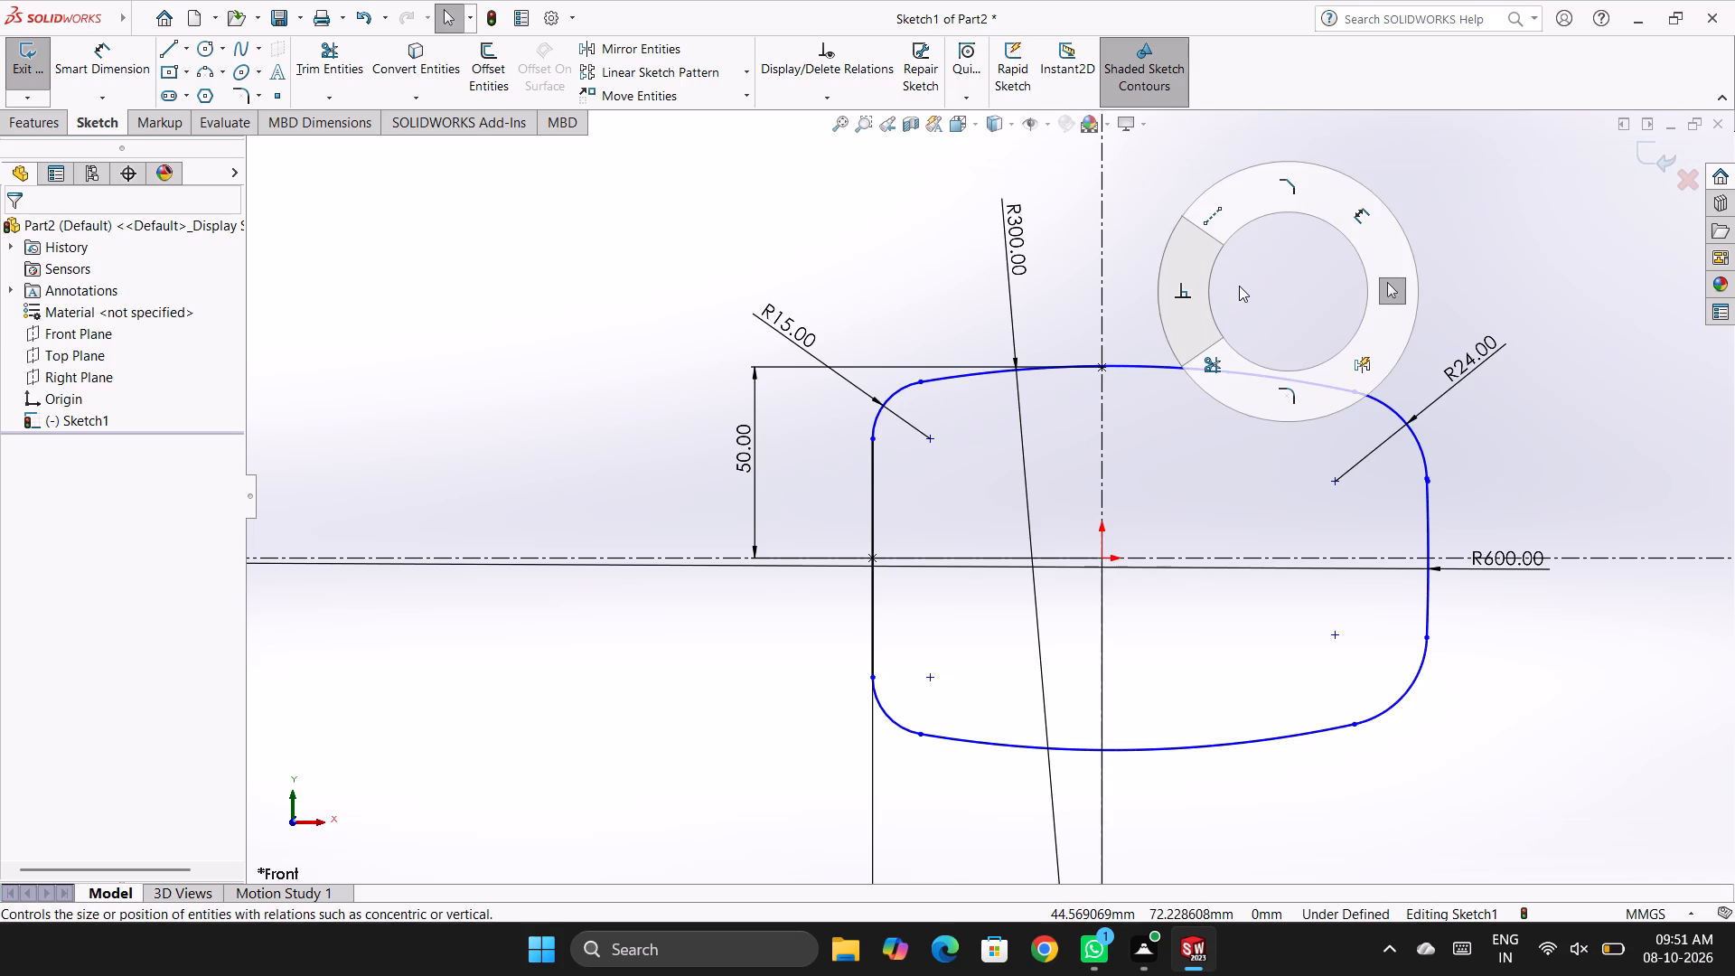
right_drag(1239, 286, 1220, 273)
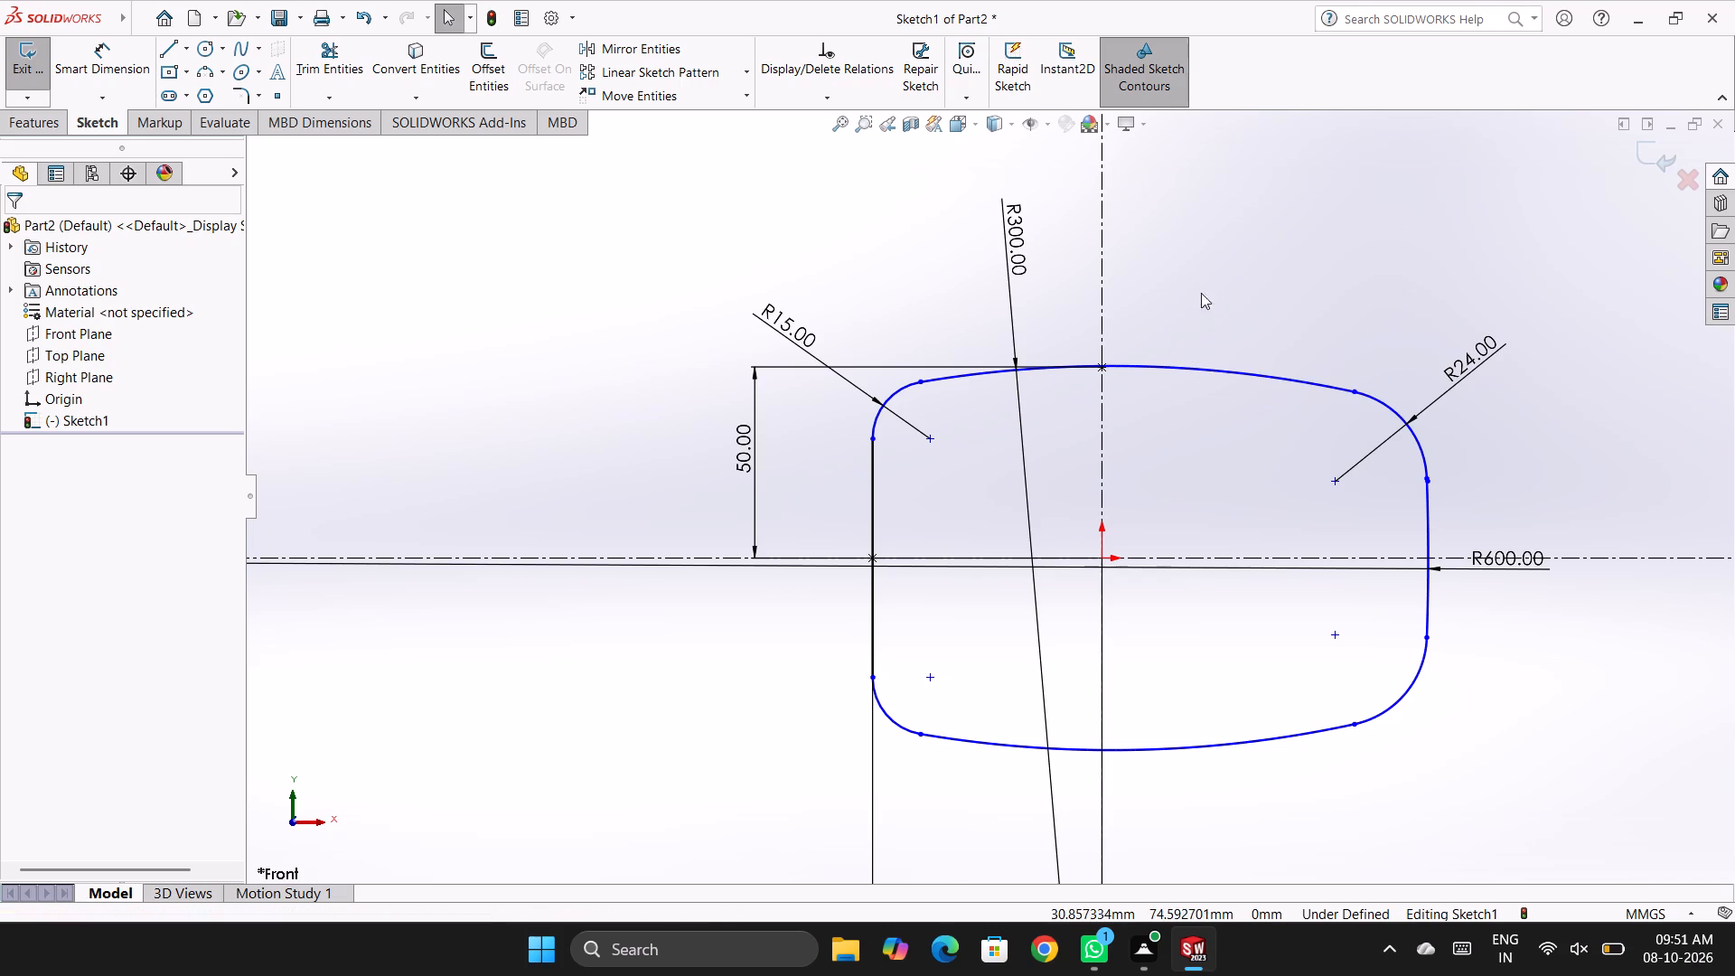
ctrl+click(932, 435)
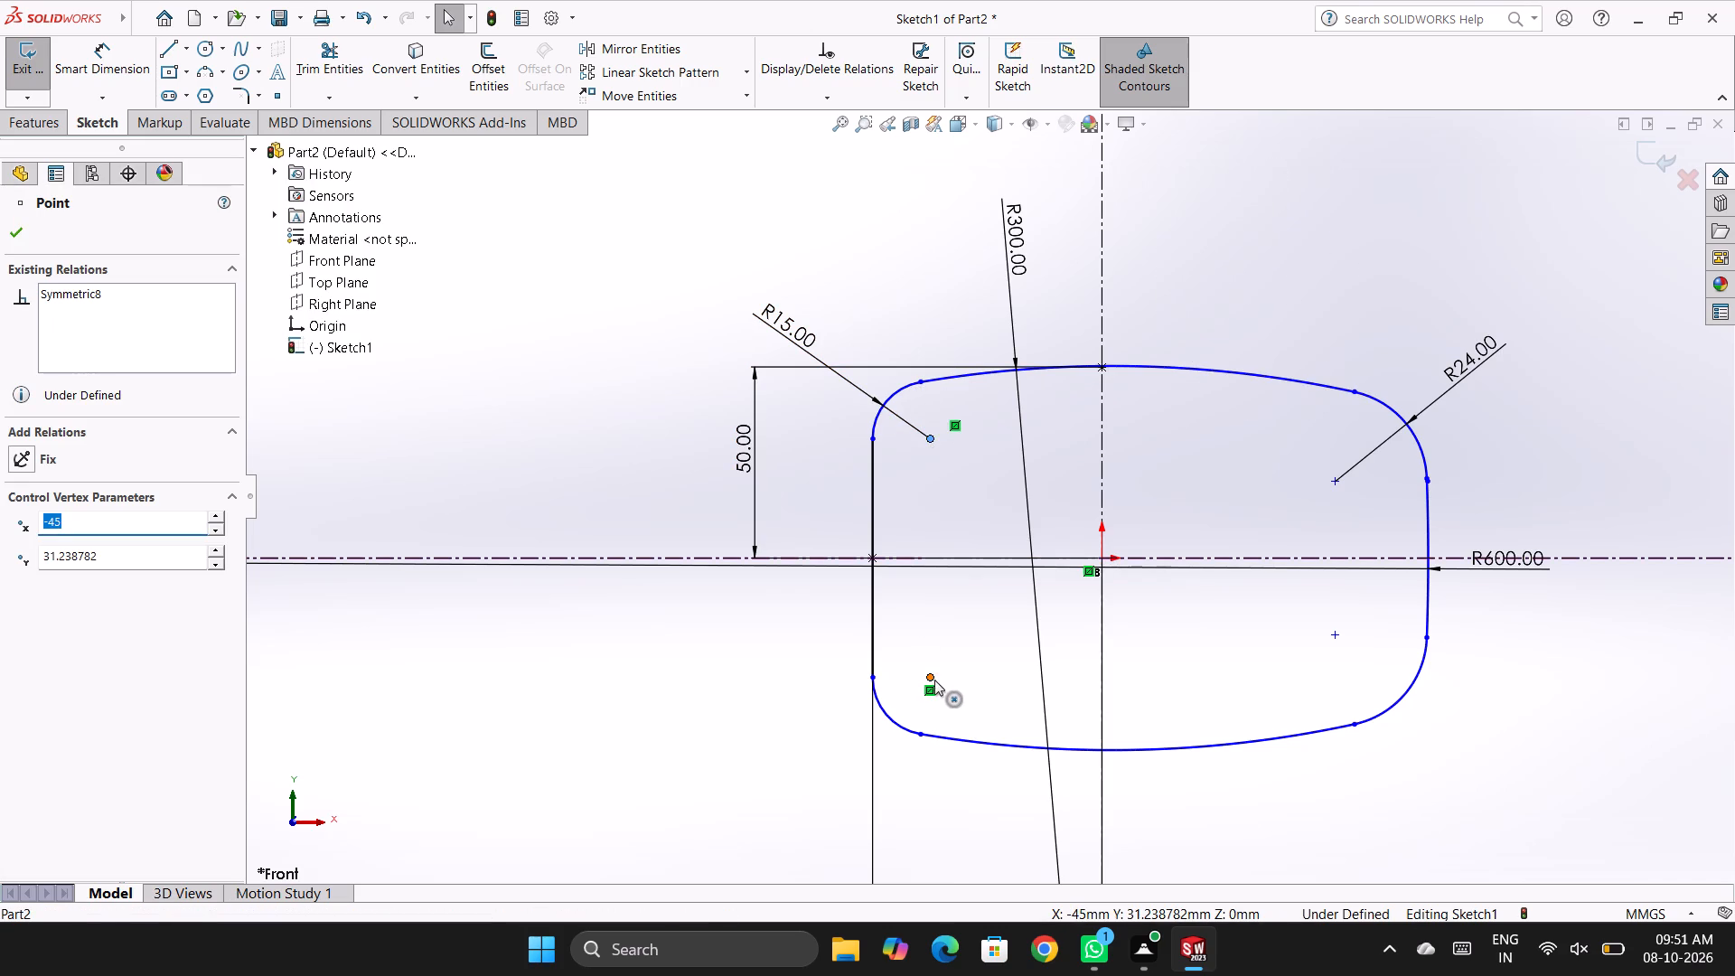
ctrl+click(929, 679)
click(57, 572)
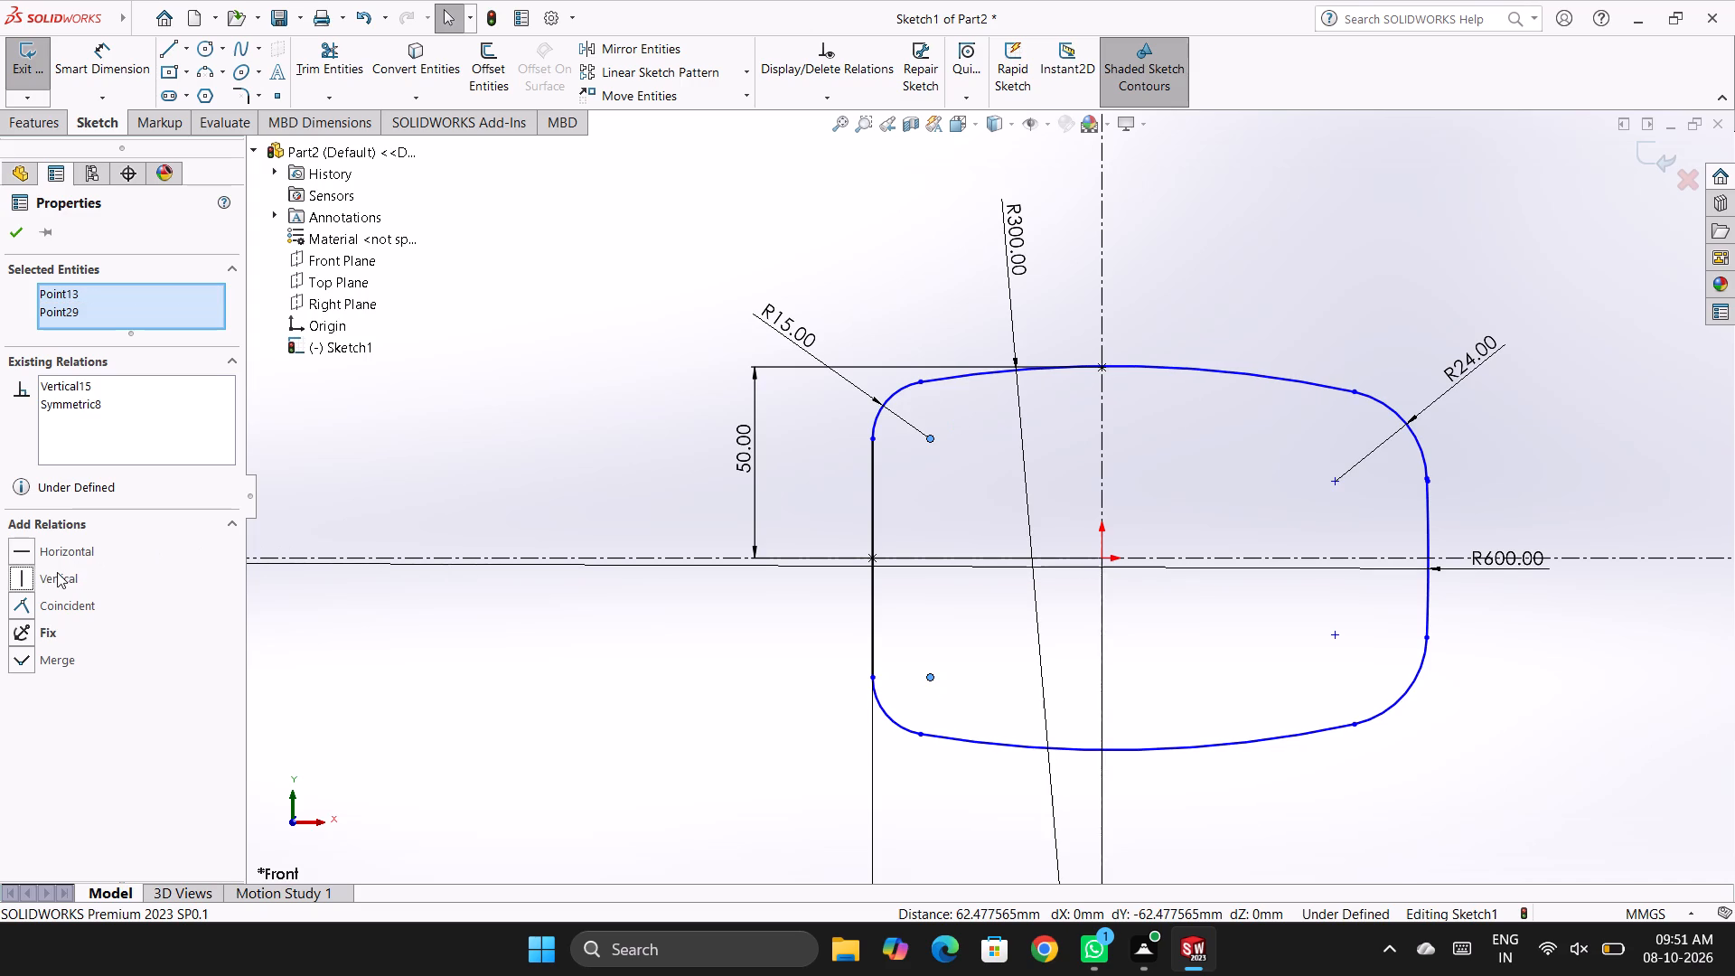
click(15, 236)
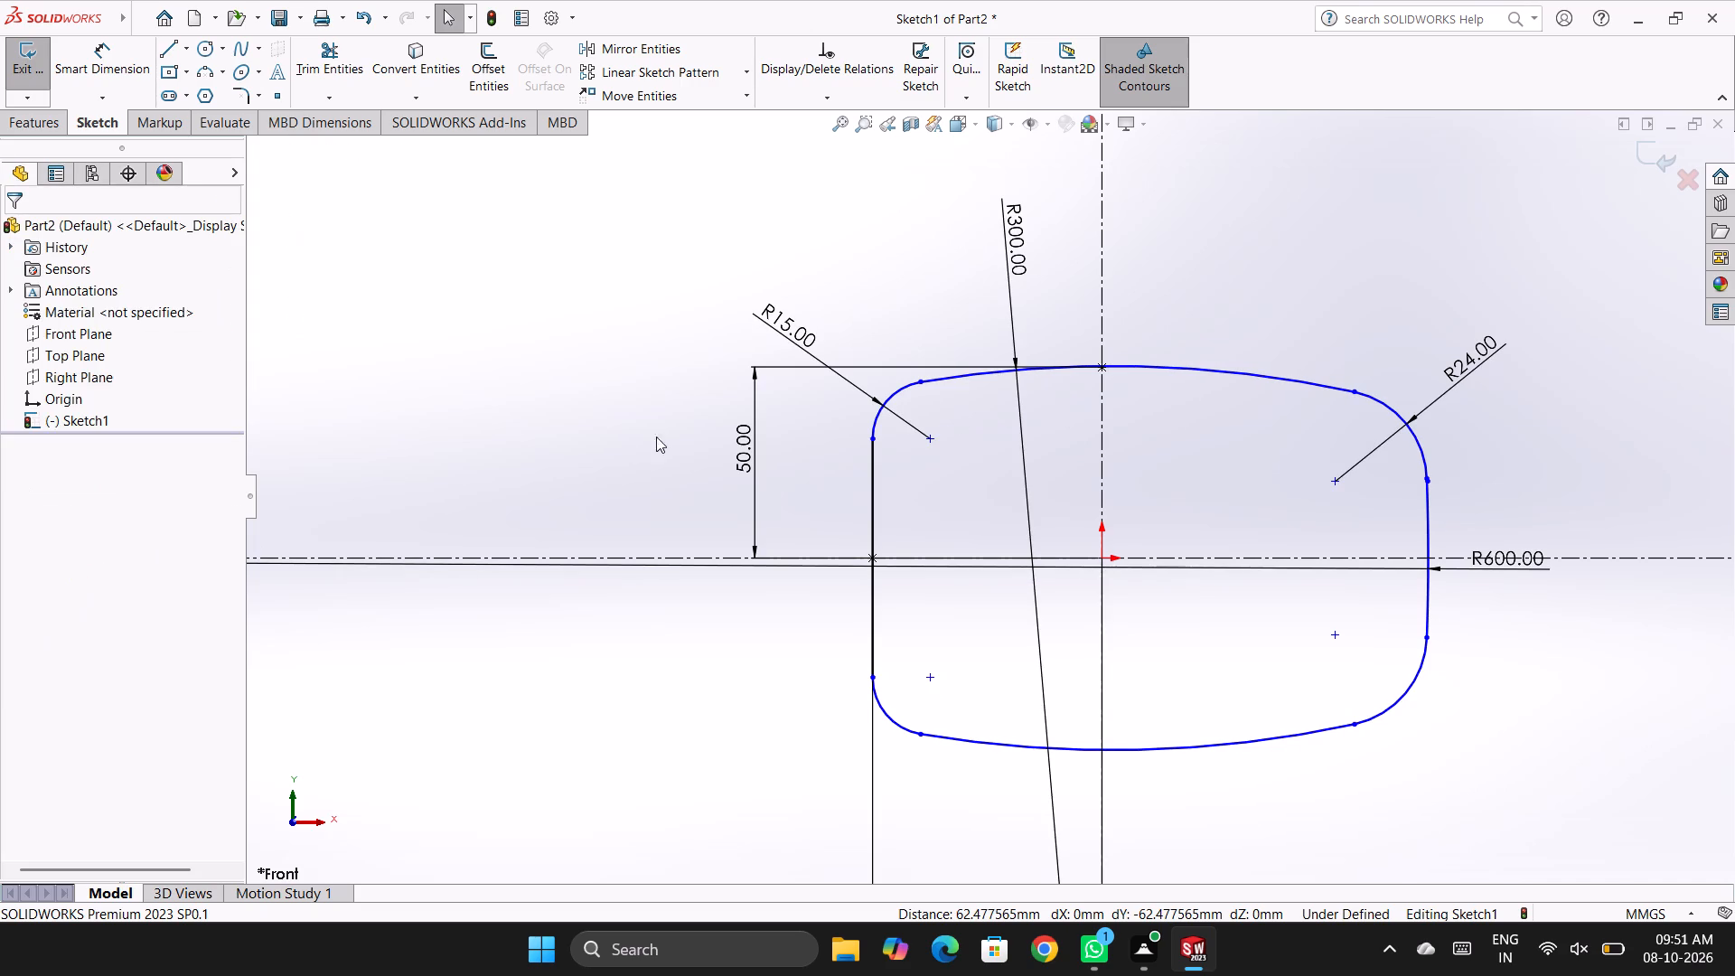
Add a Vertical relation between the center points of the upper and lower 24 mm corner arcs.
right_drag(1491, 284, 1412, 288)
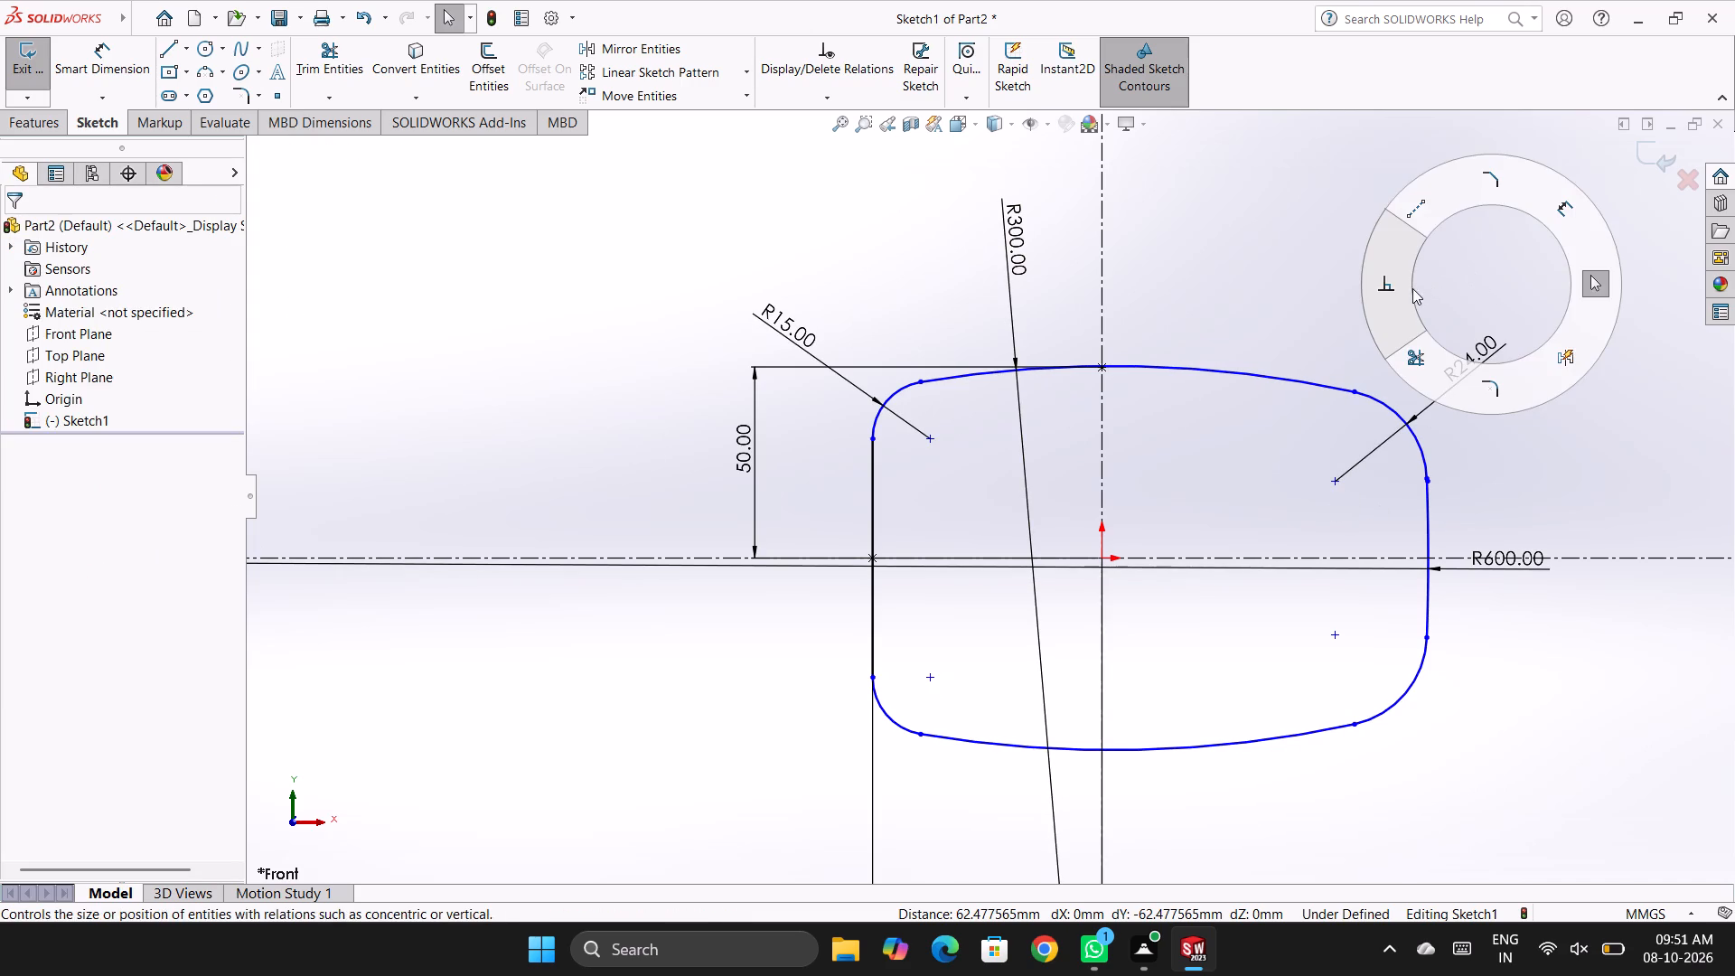
right_drag(1412, 288, 1379, 311)
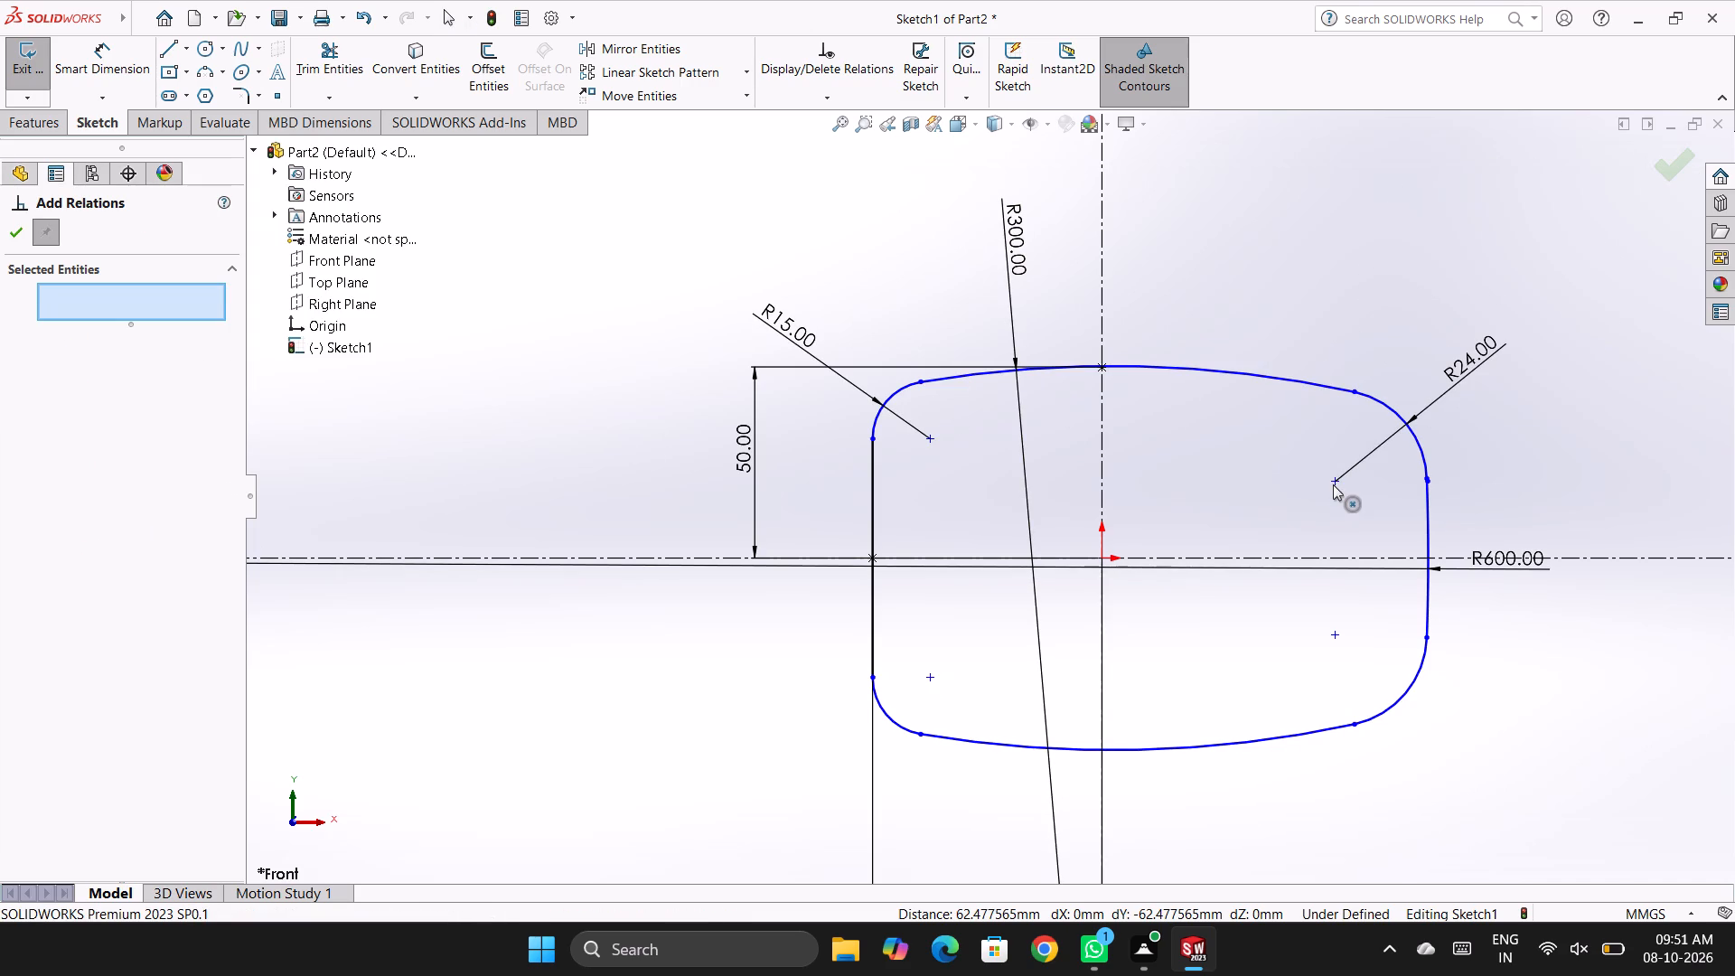
ctrl+click(1333, 484)
ctrl+click(1332, 633)
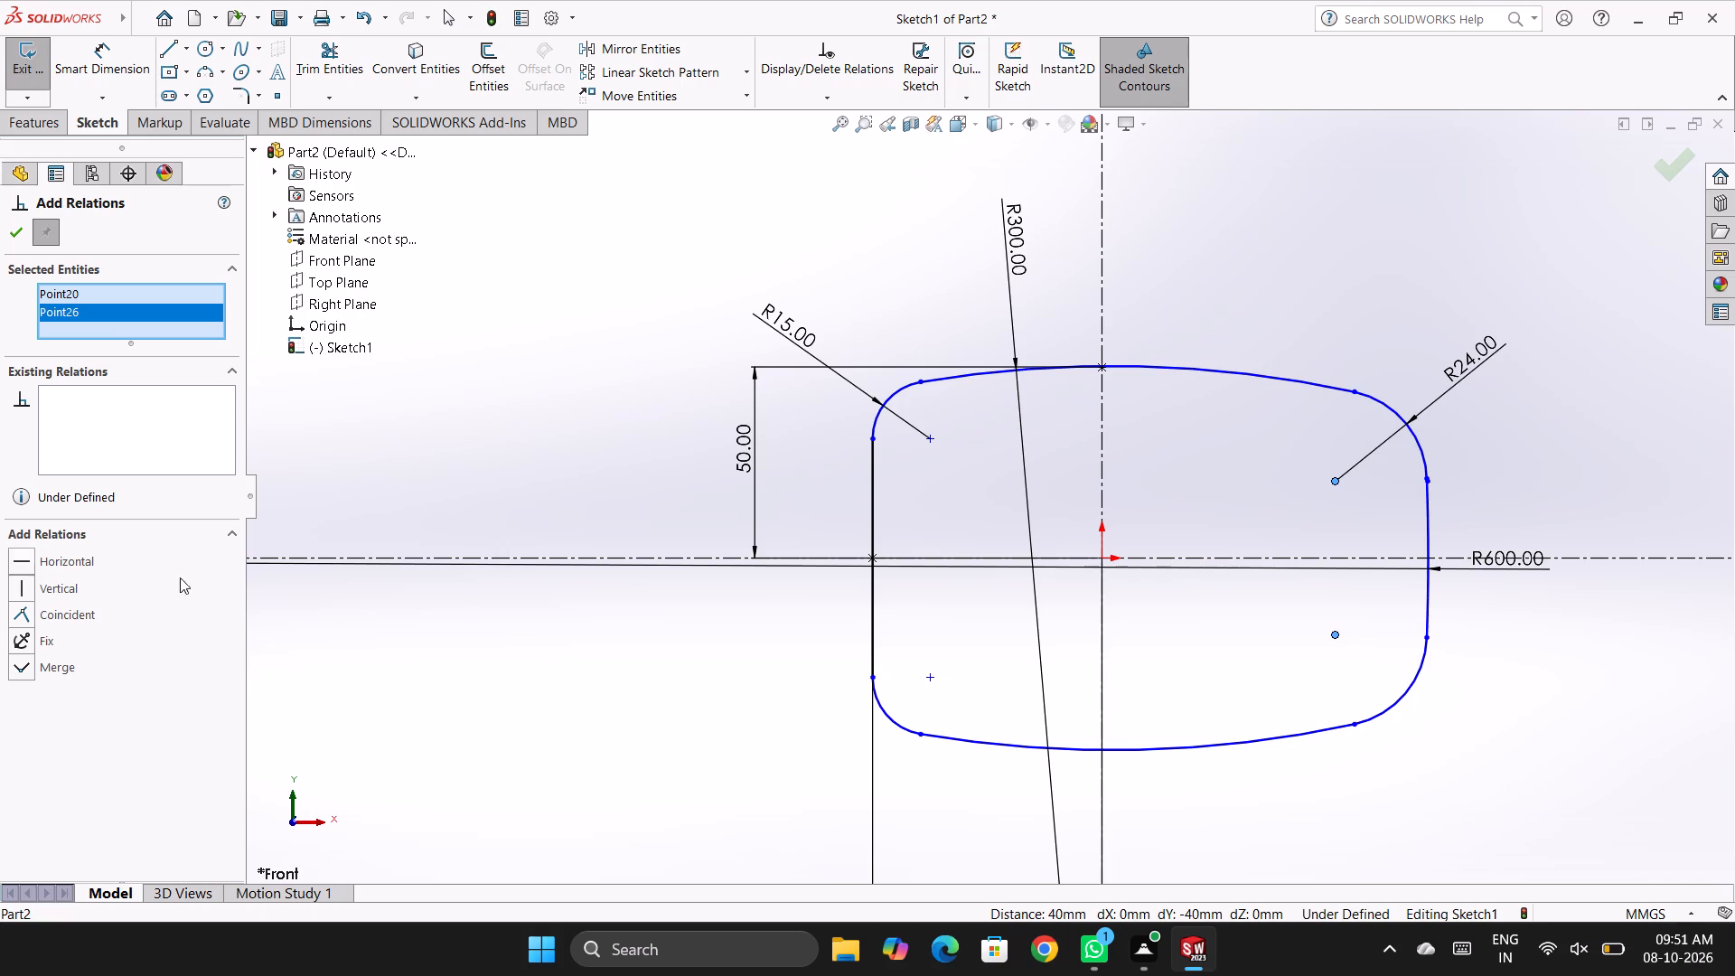
click(38, 587)
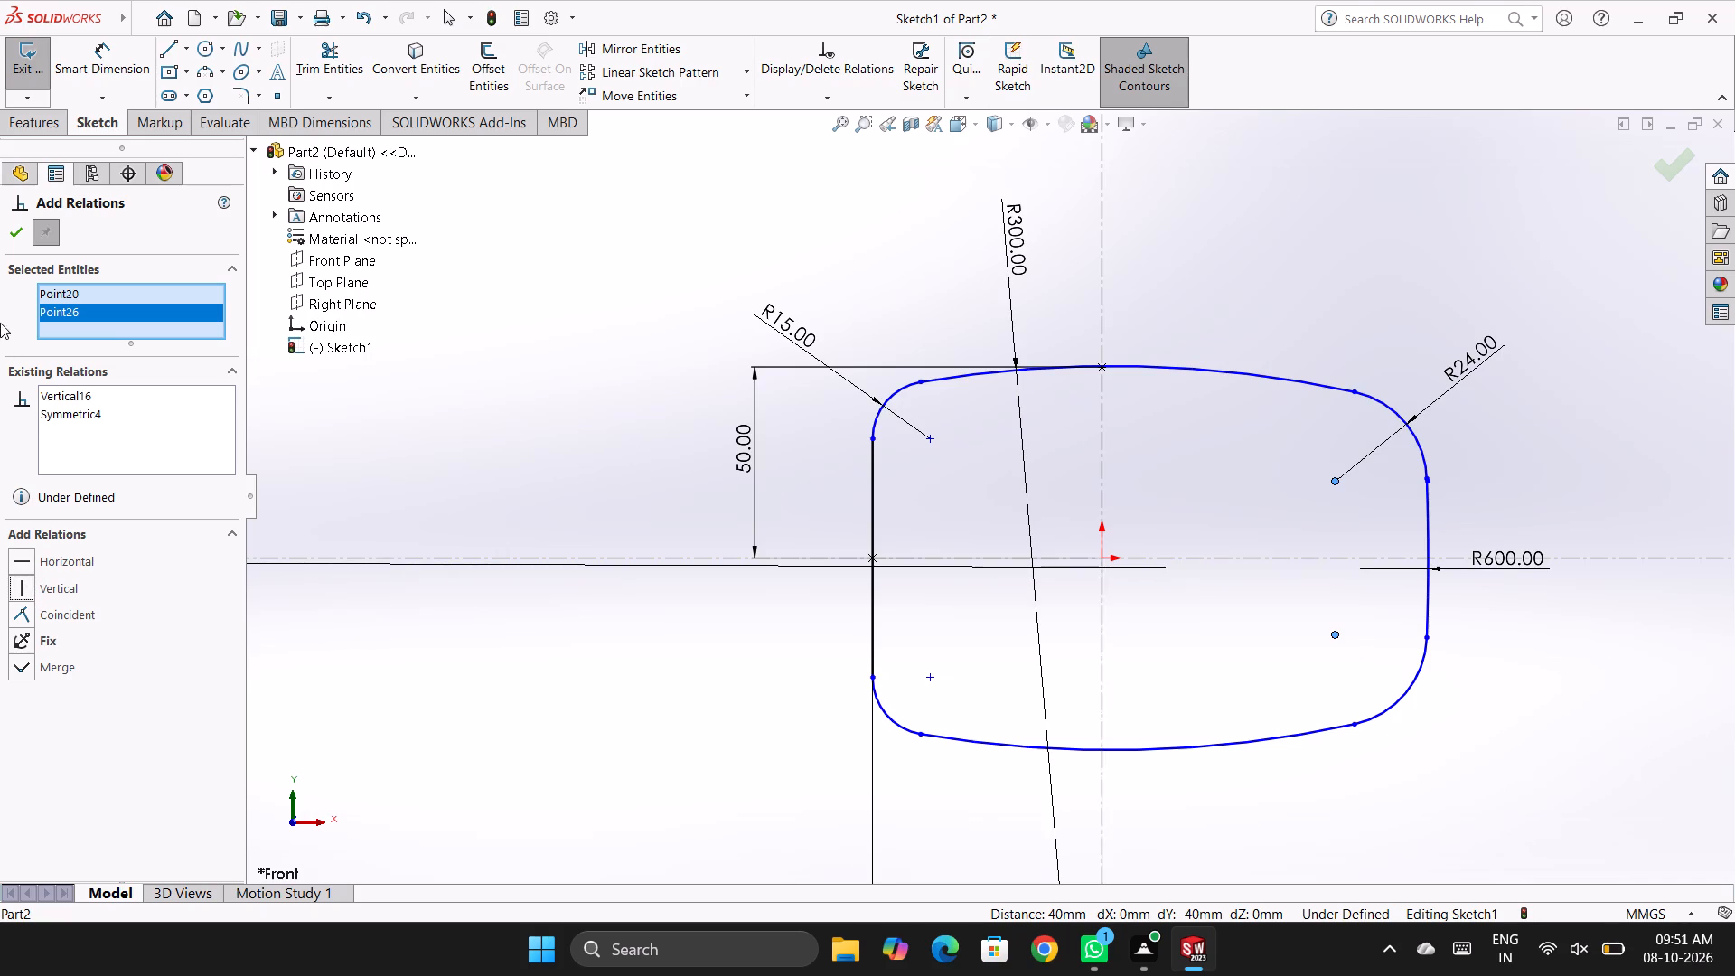
click(14, 230)
click(1321, 259)
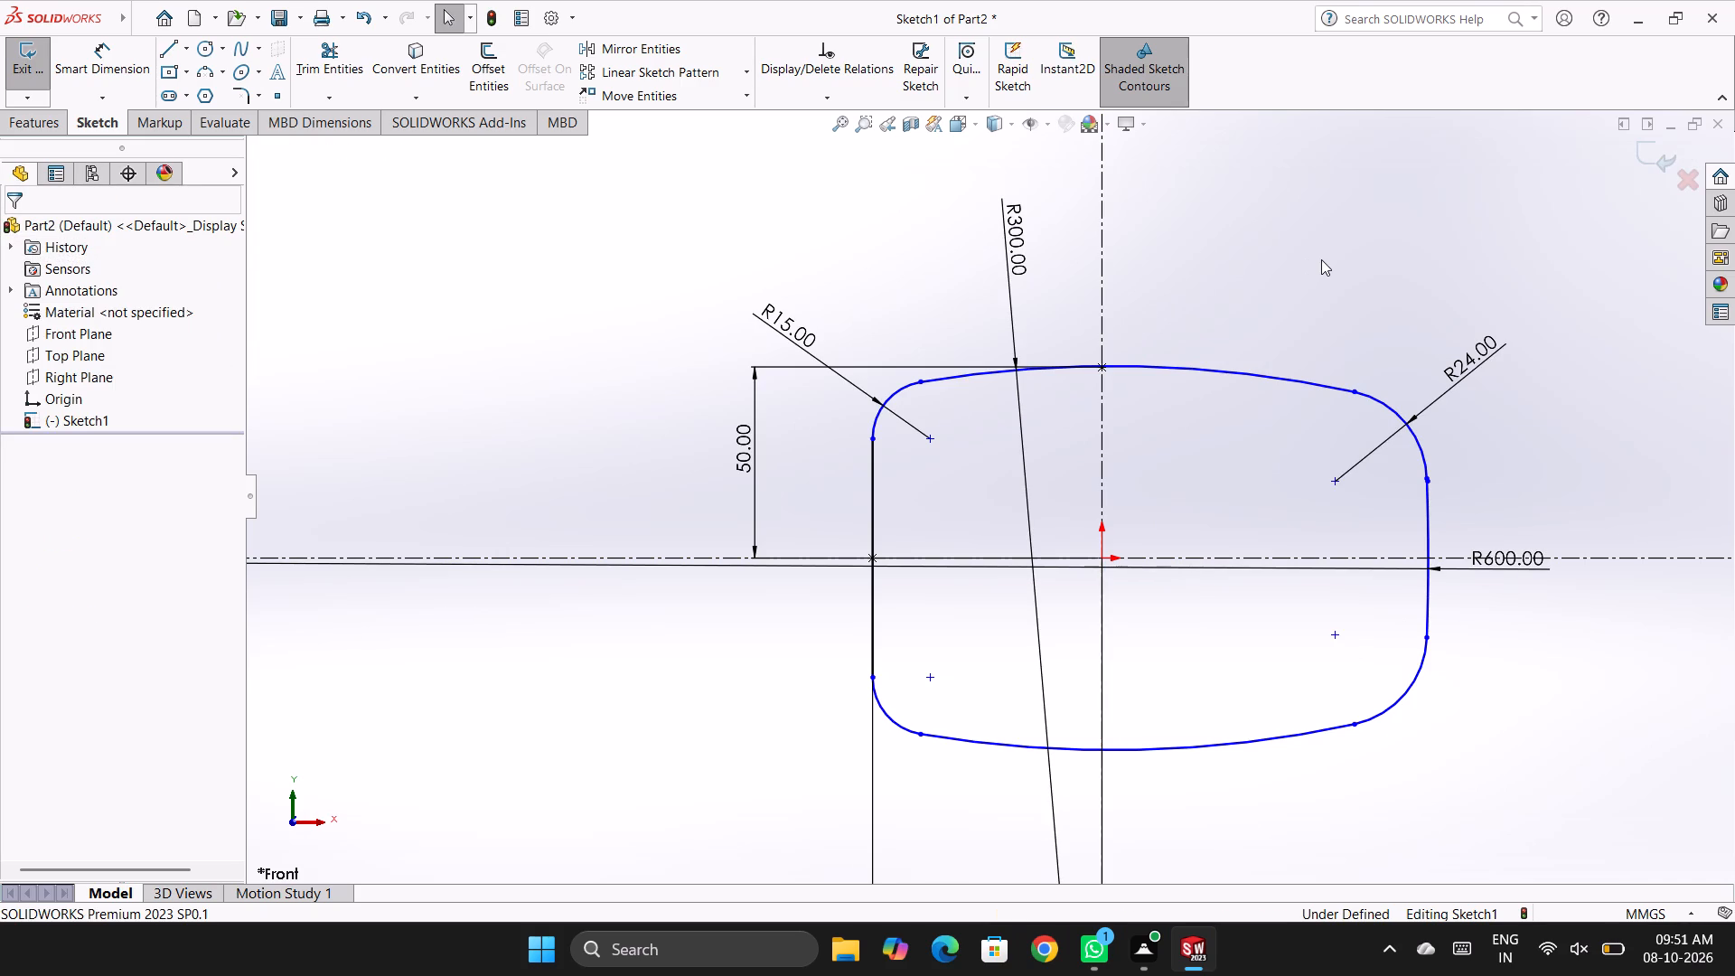
Add an Equal relation between the upper 300 mm arc and the matching lower arc.
click(1165, 363)
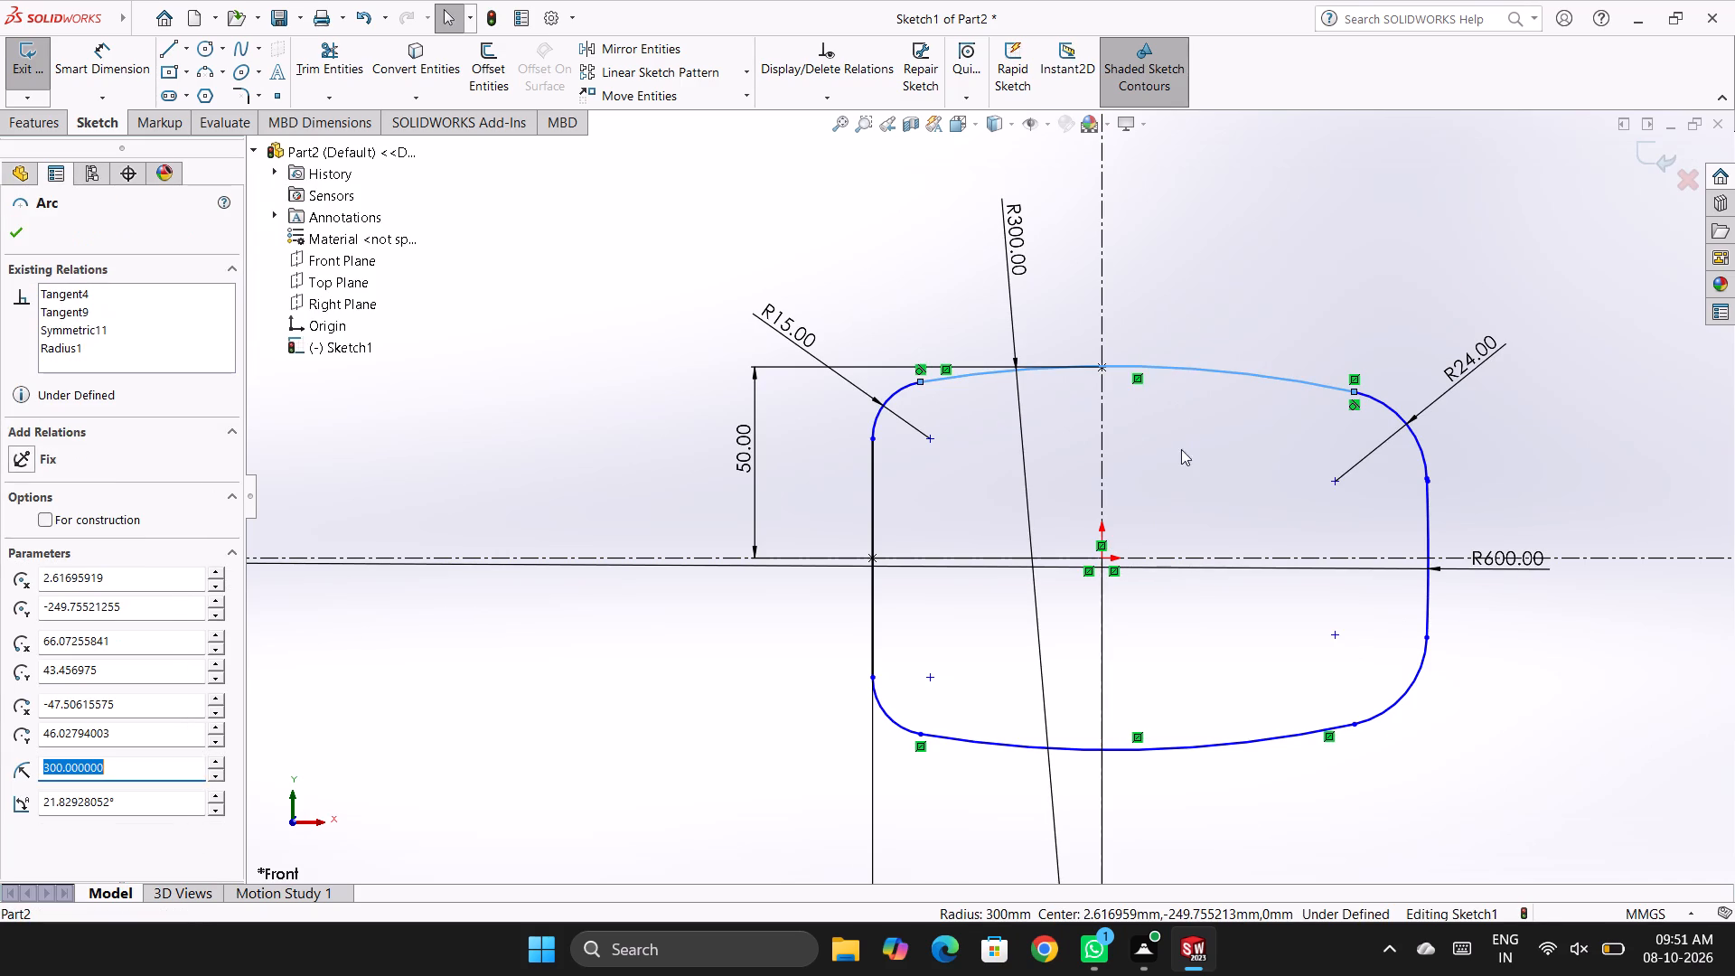
ctrl+click(1171, 746)
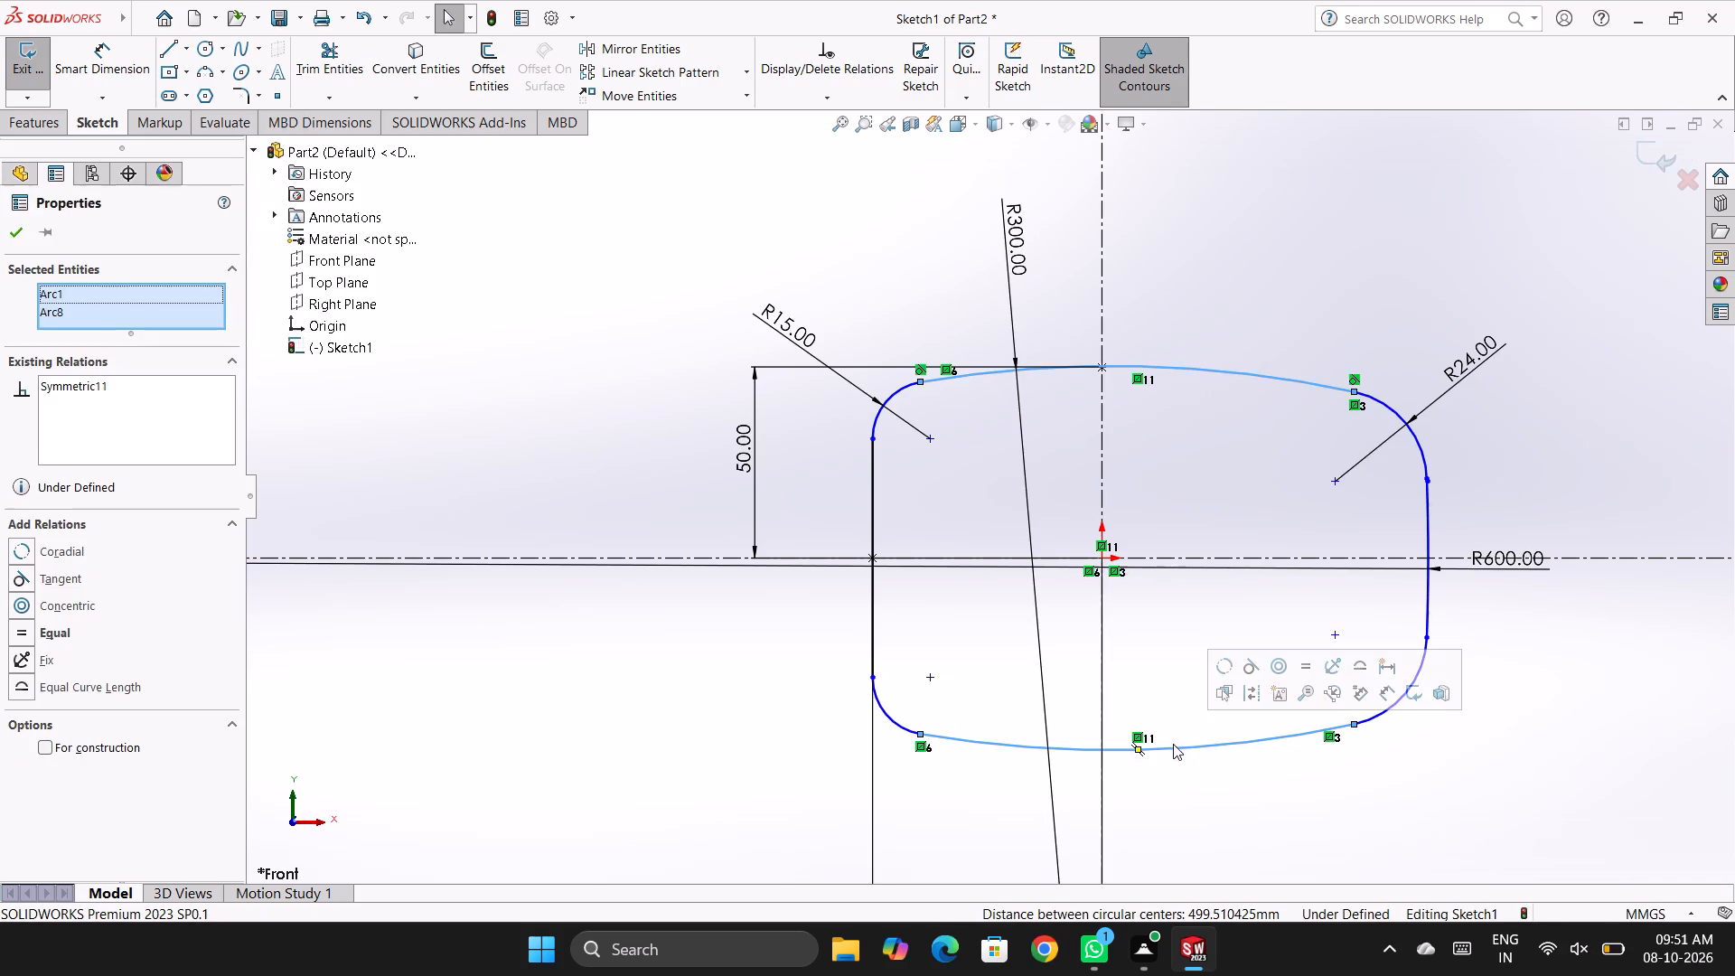
click(62, 631)
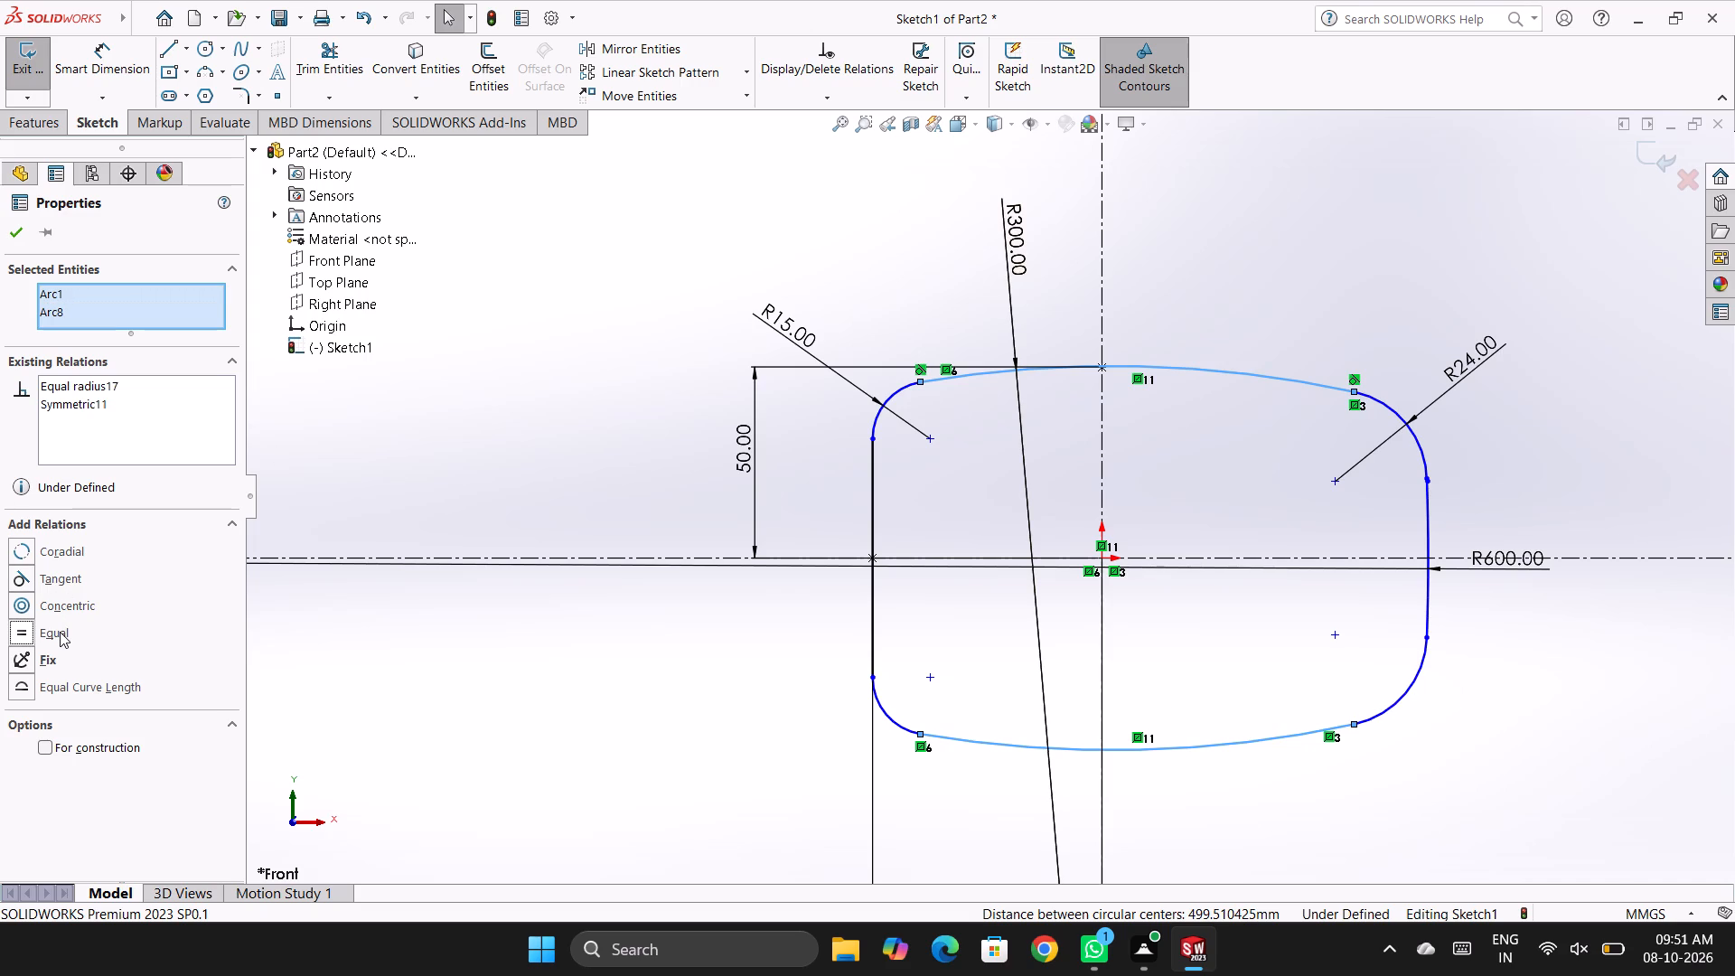
click(25, 235)
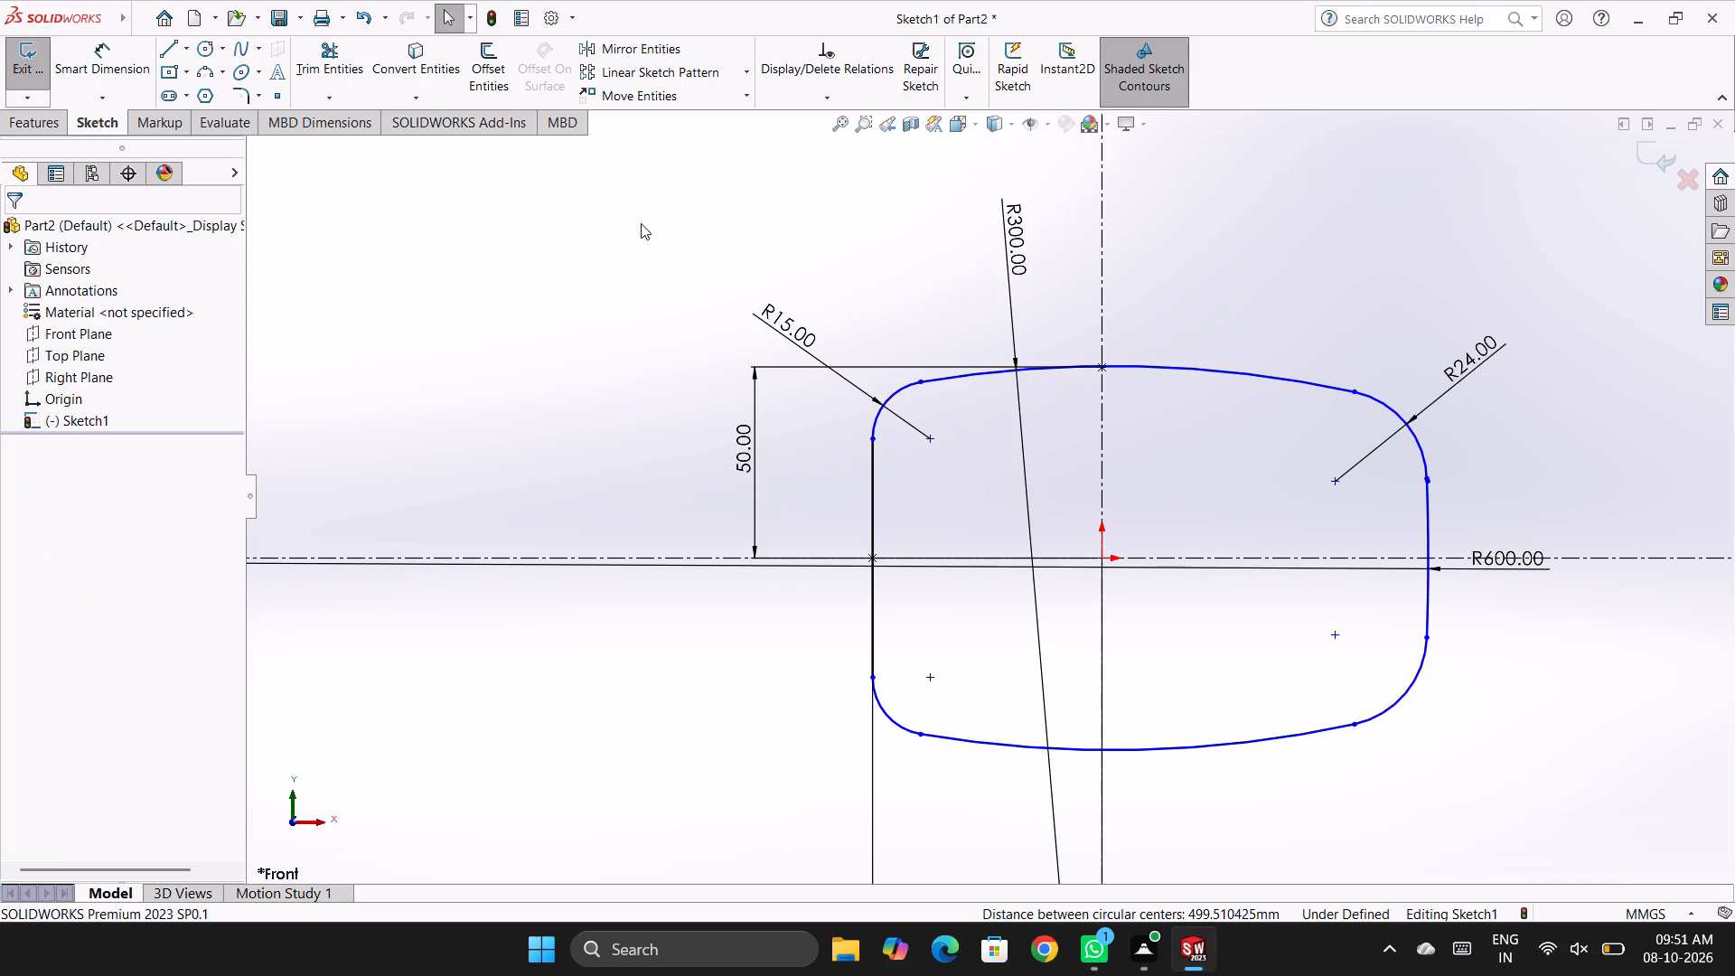
click(642, 221)
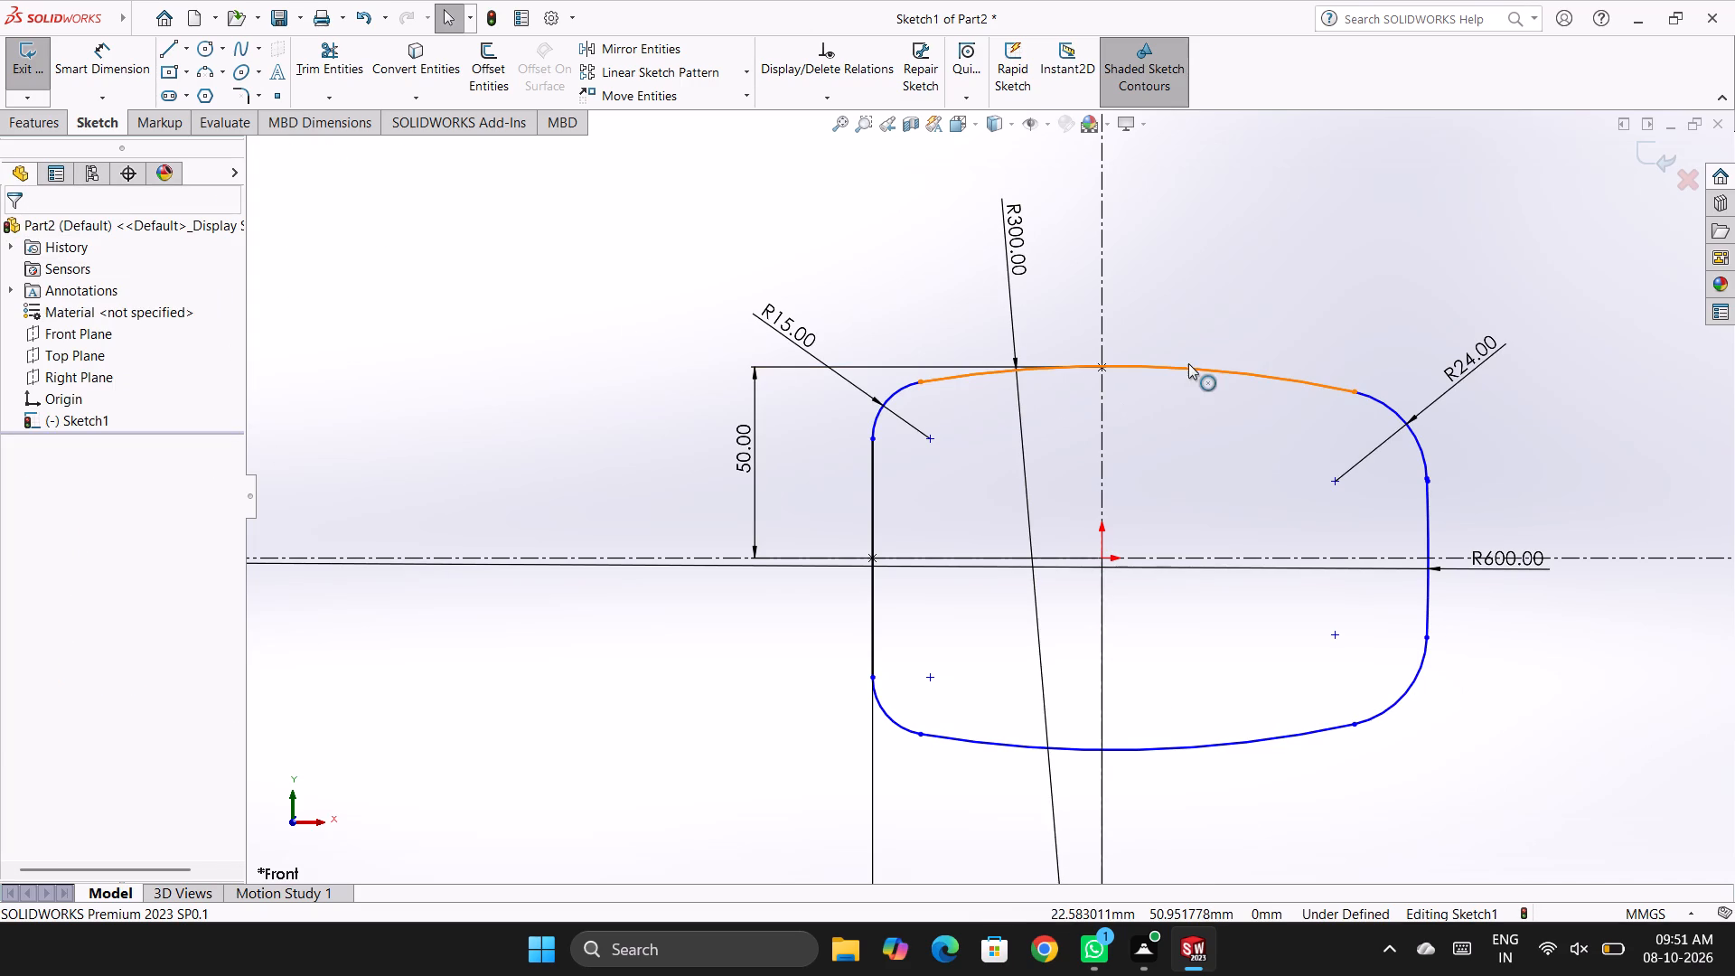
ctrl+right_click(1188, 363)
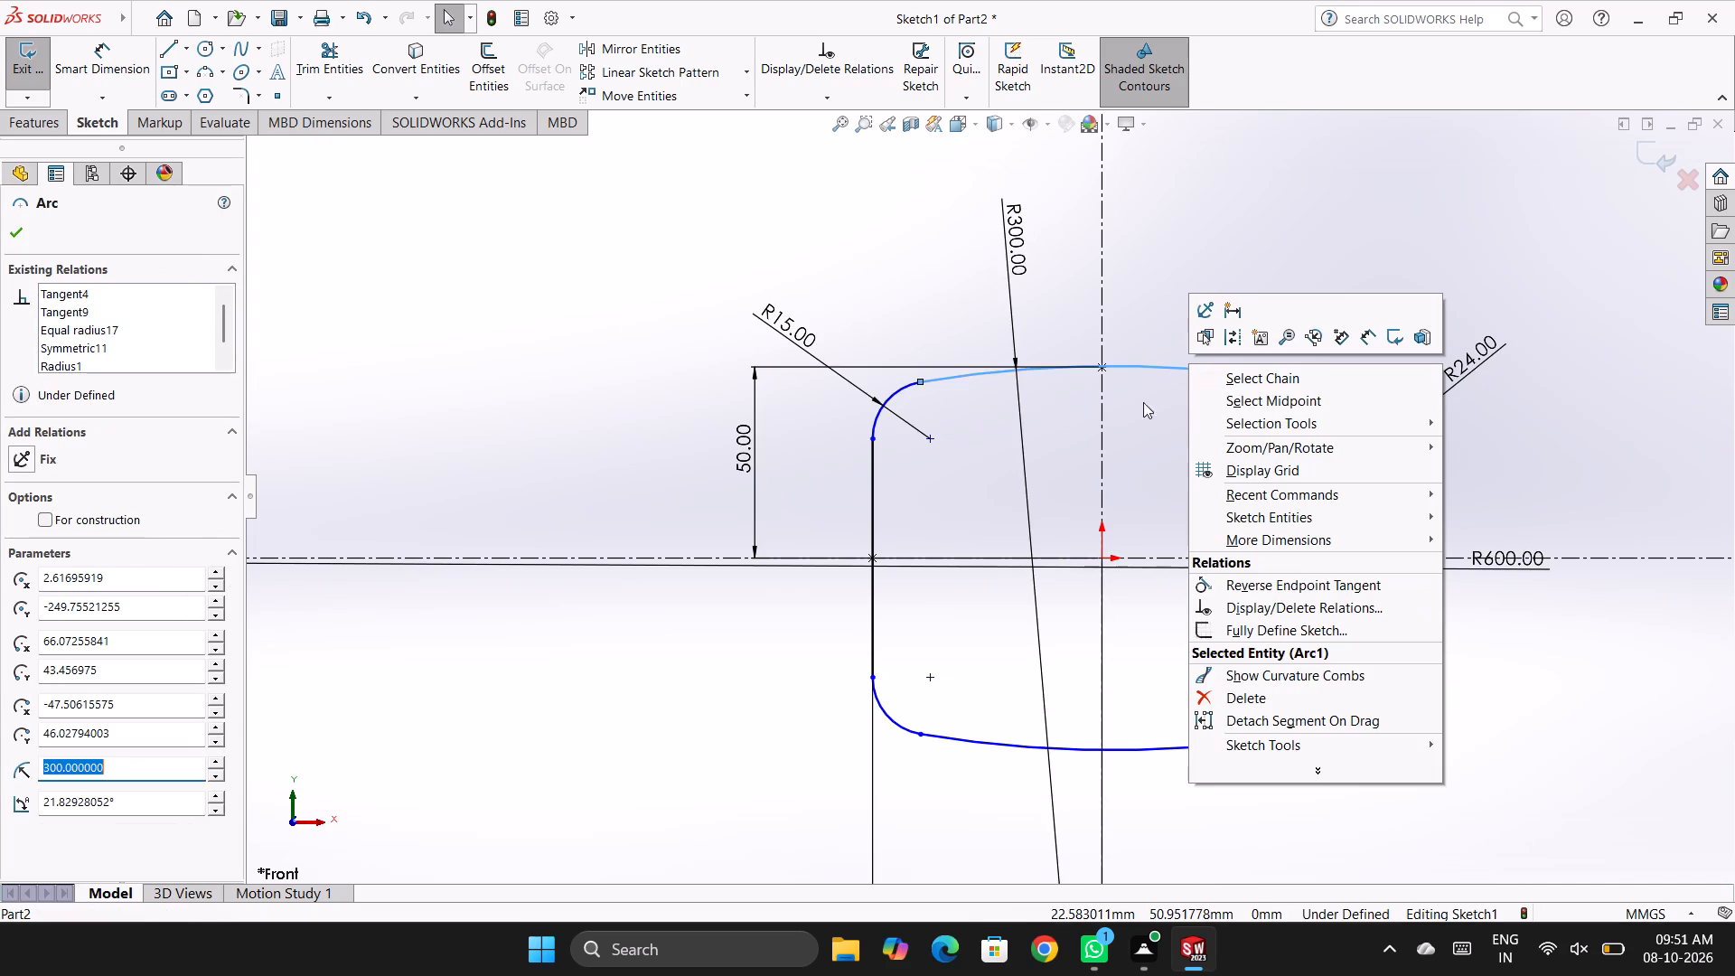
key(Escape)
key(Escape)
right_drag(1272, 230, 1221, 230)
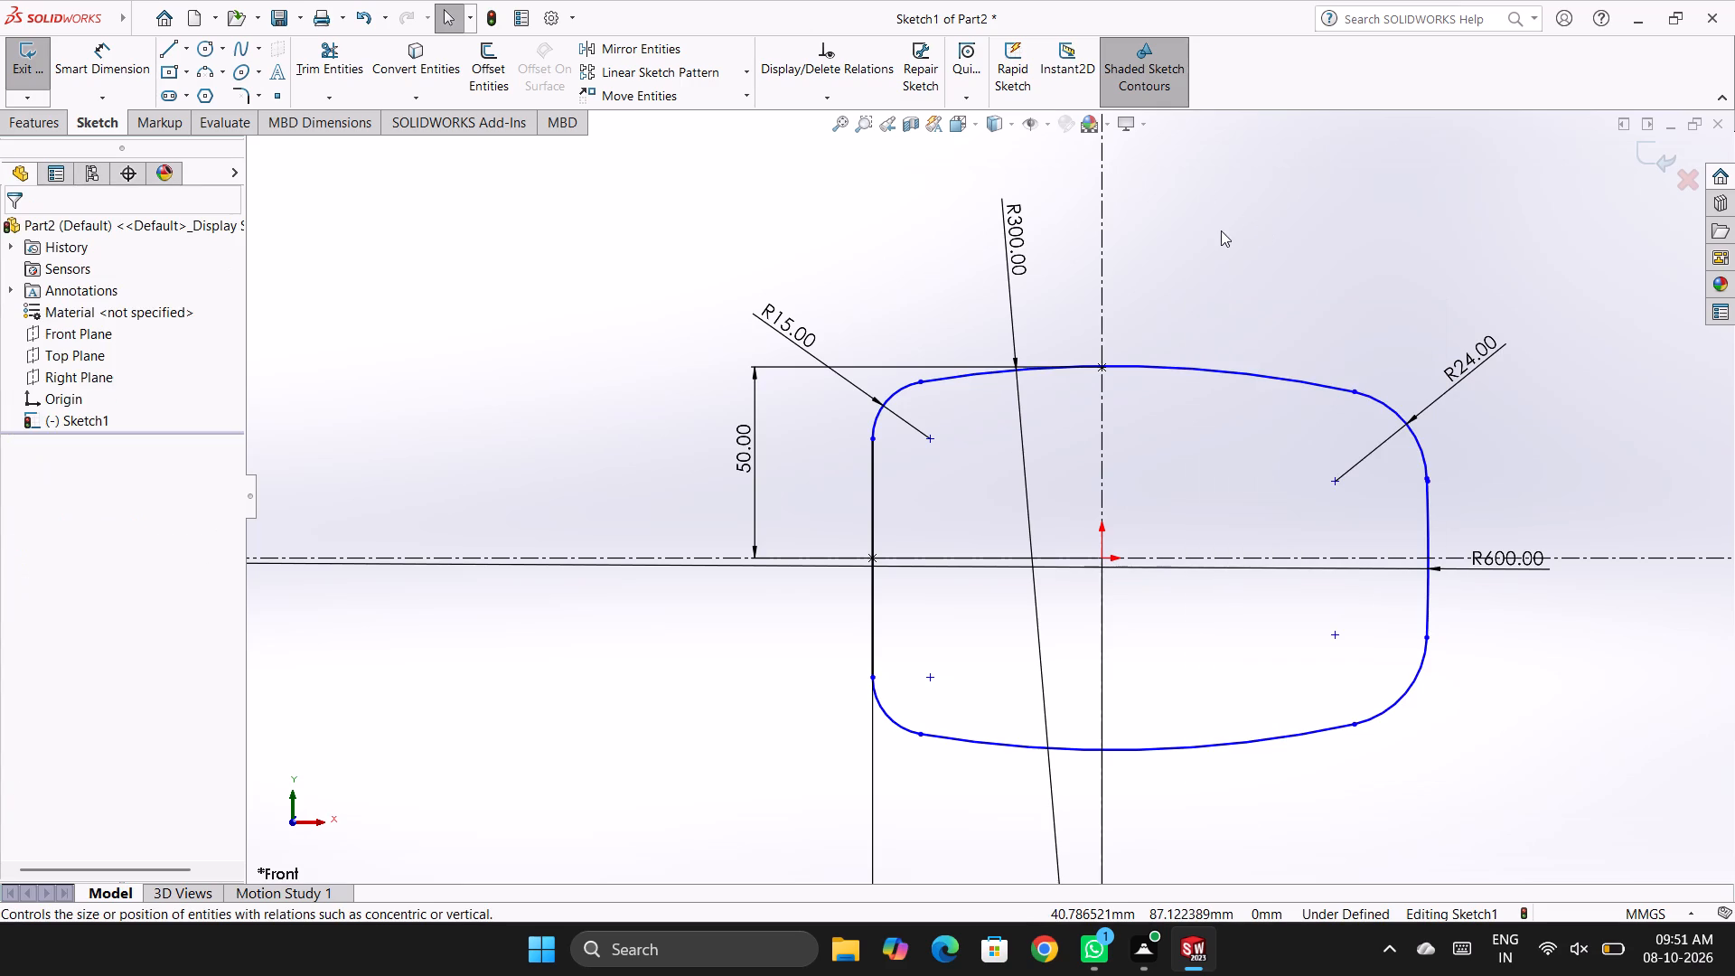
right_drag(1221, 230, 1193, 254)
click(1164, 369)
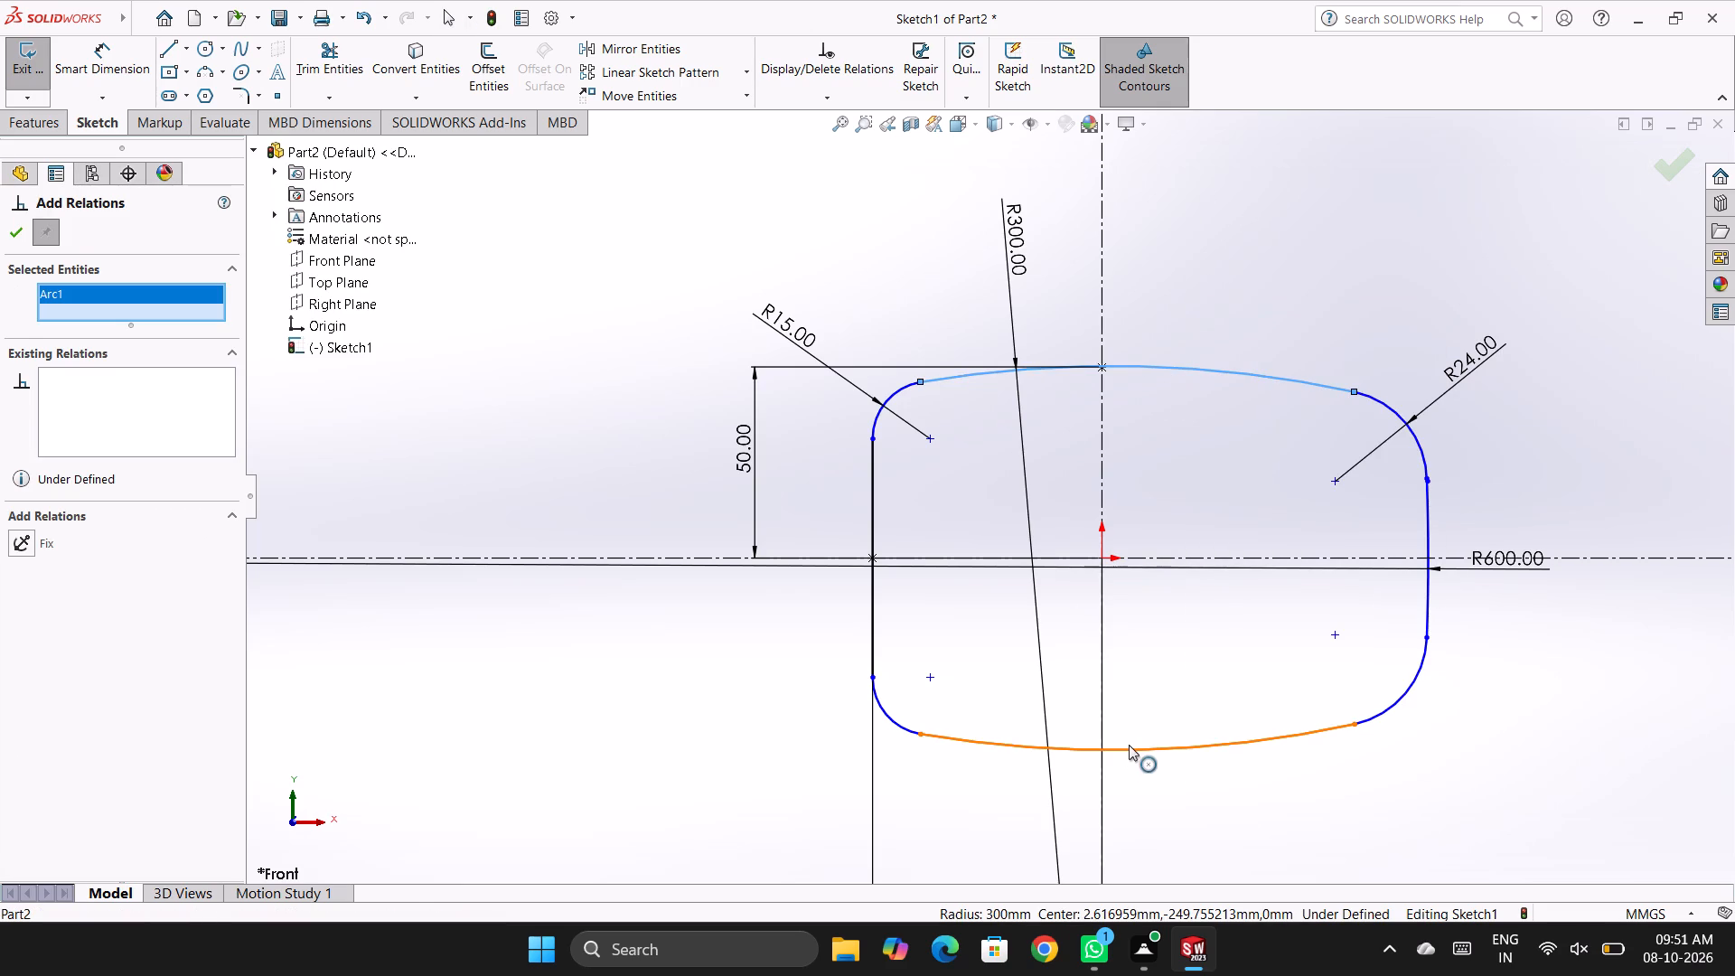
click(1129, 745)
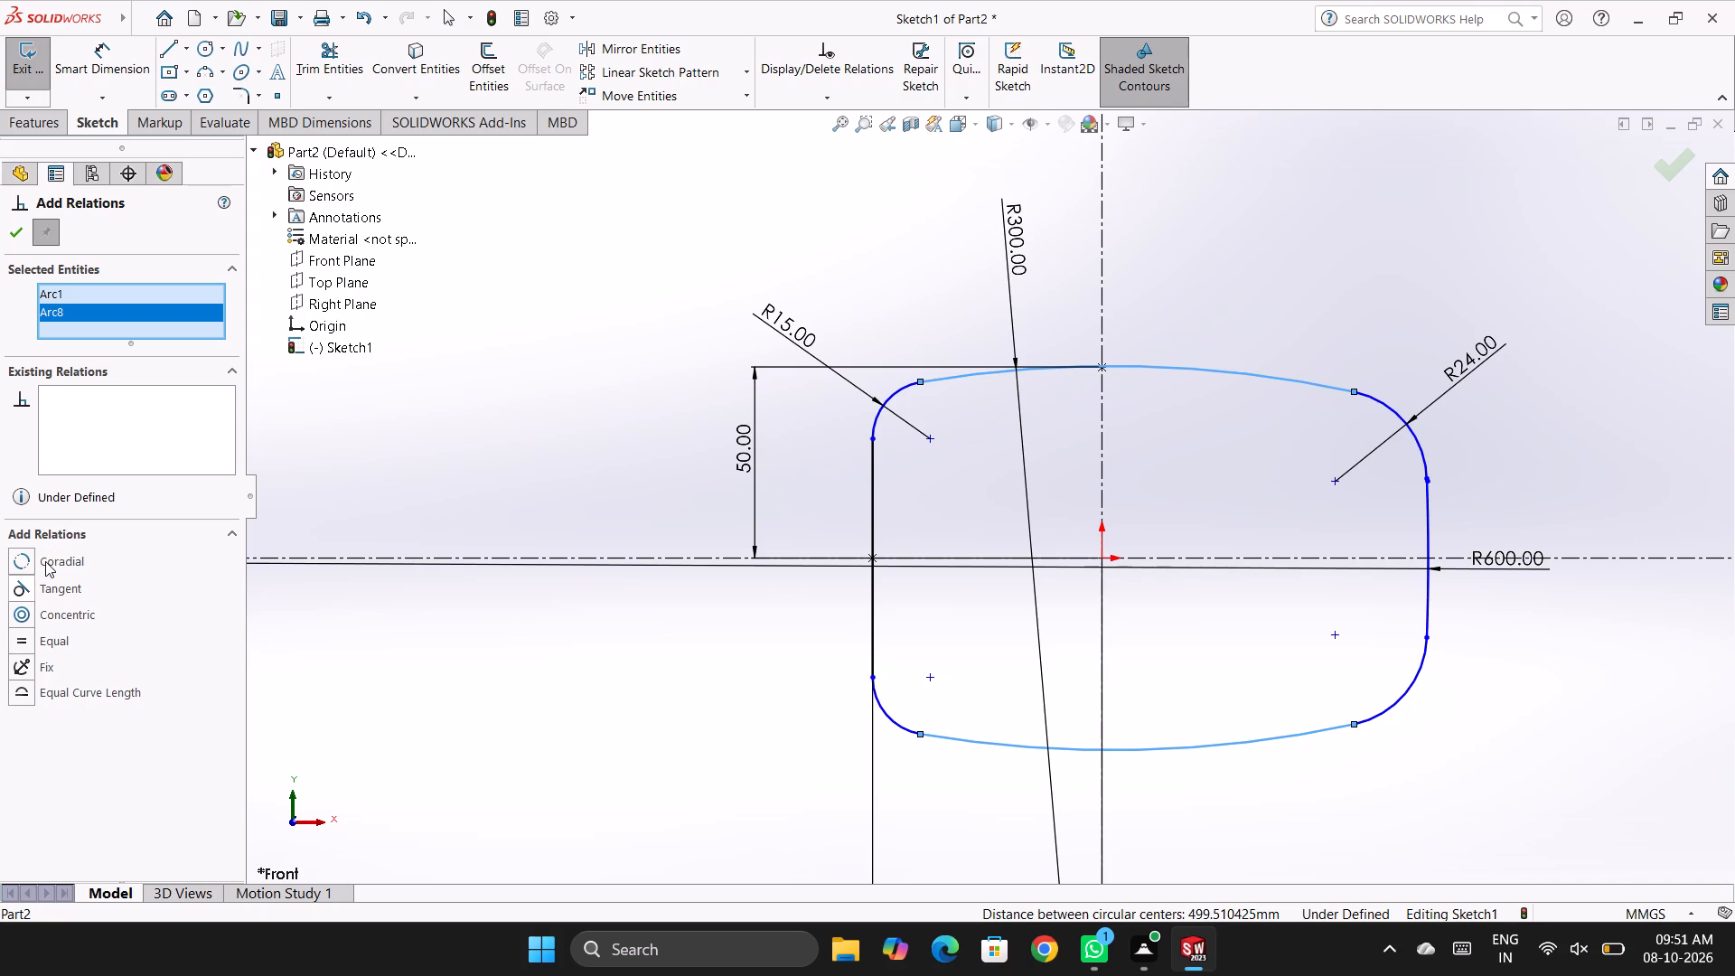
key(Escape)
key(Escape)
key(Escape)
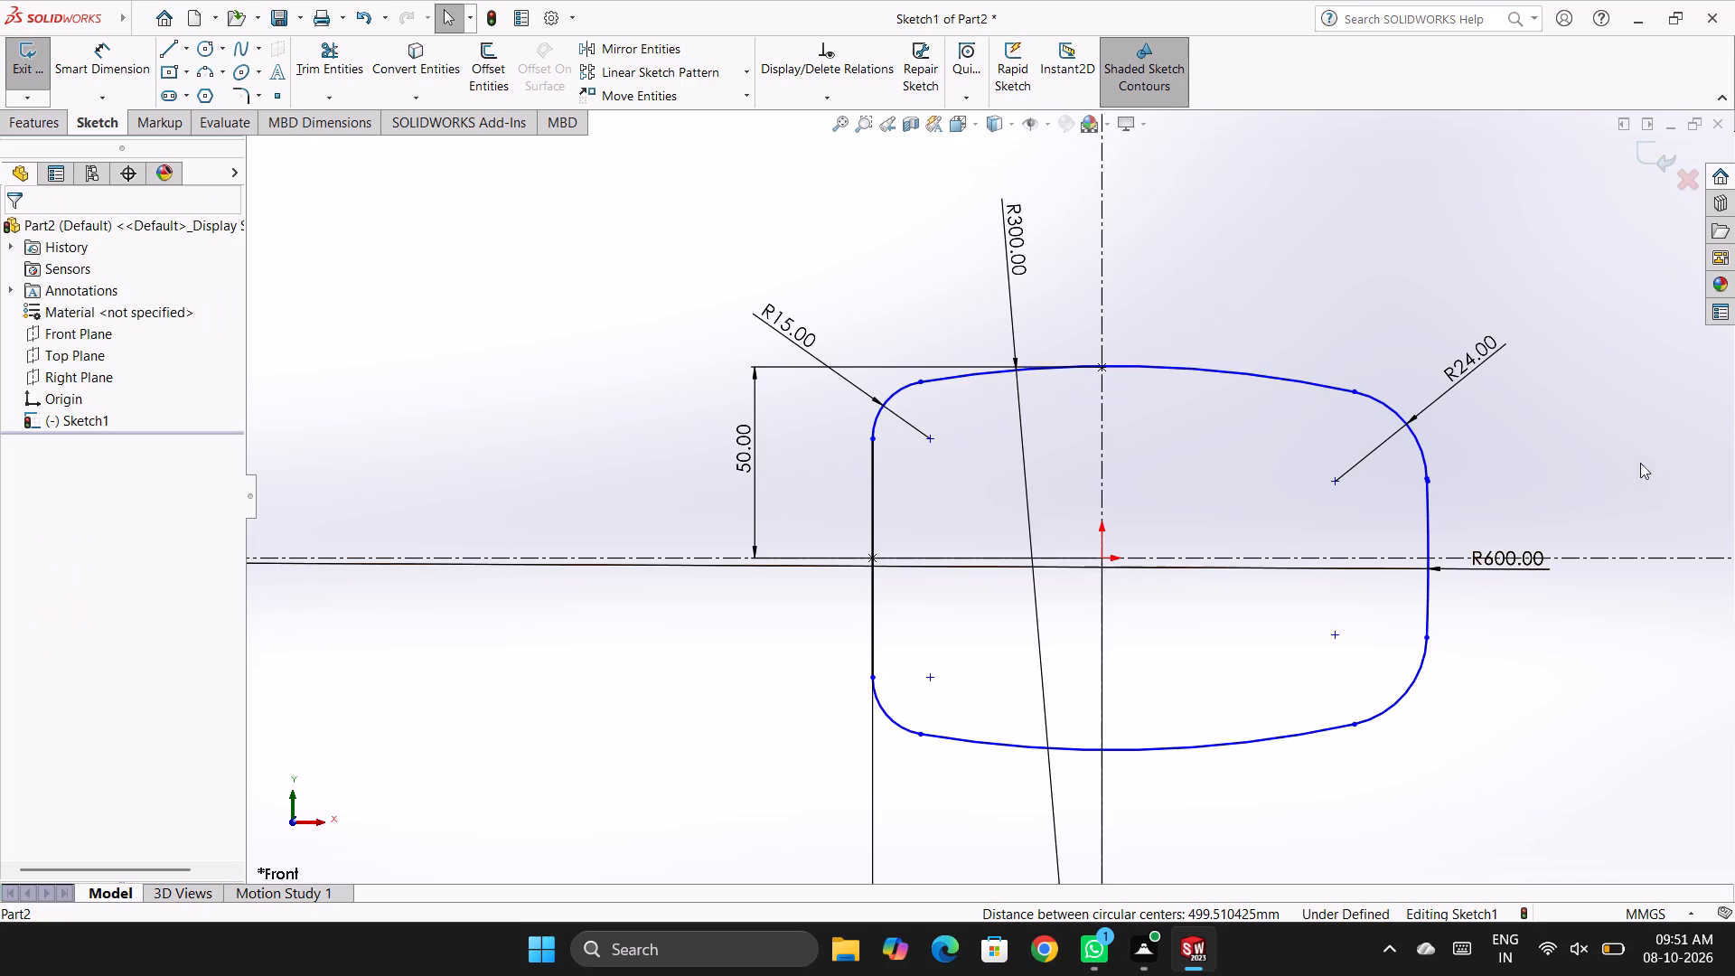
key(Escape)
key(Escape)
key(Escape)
Add a Vertical relation between the endpoints where the upper and lower 300 mm arcs meet the 15 mm corner arcs.
drag(914, 398, 923, 386)
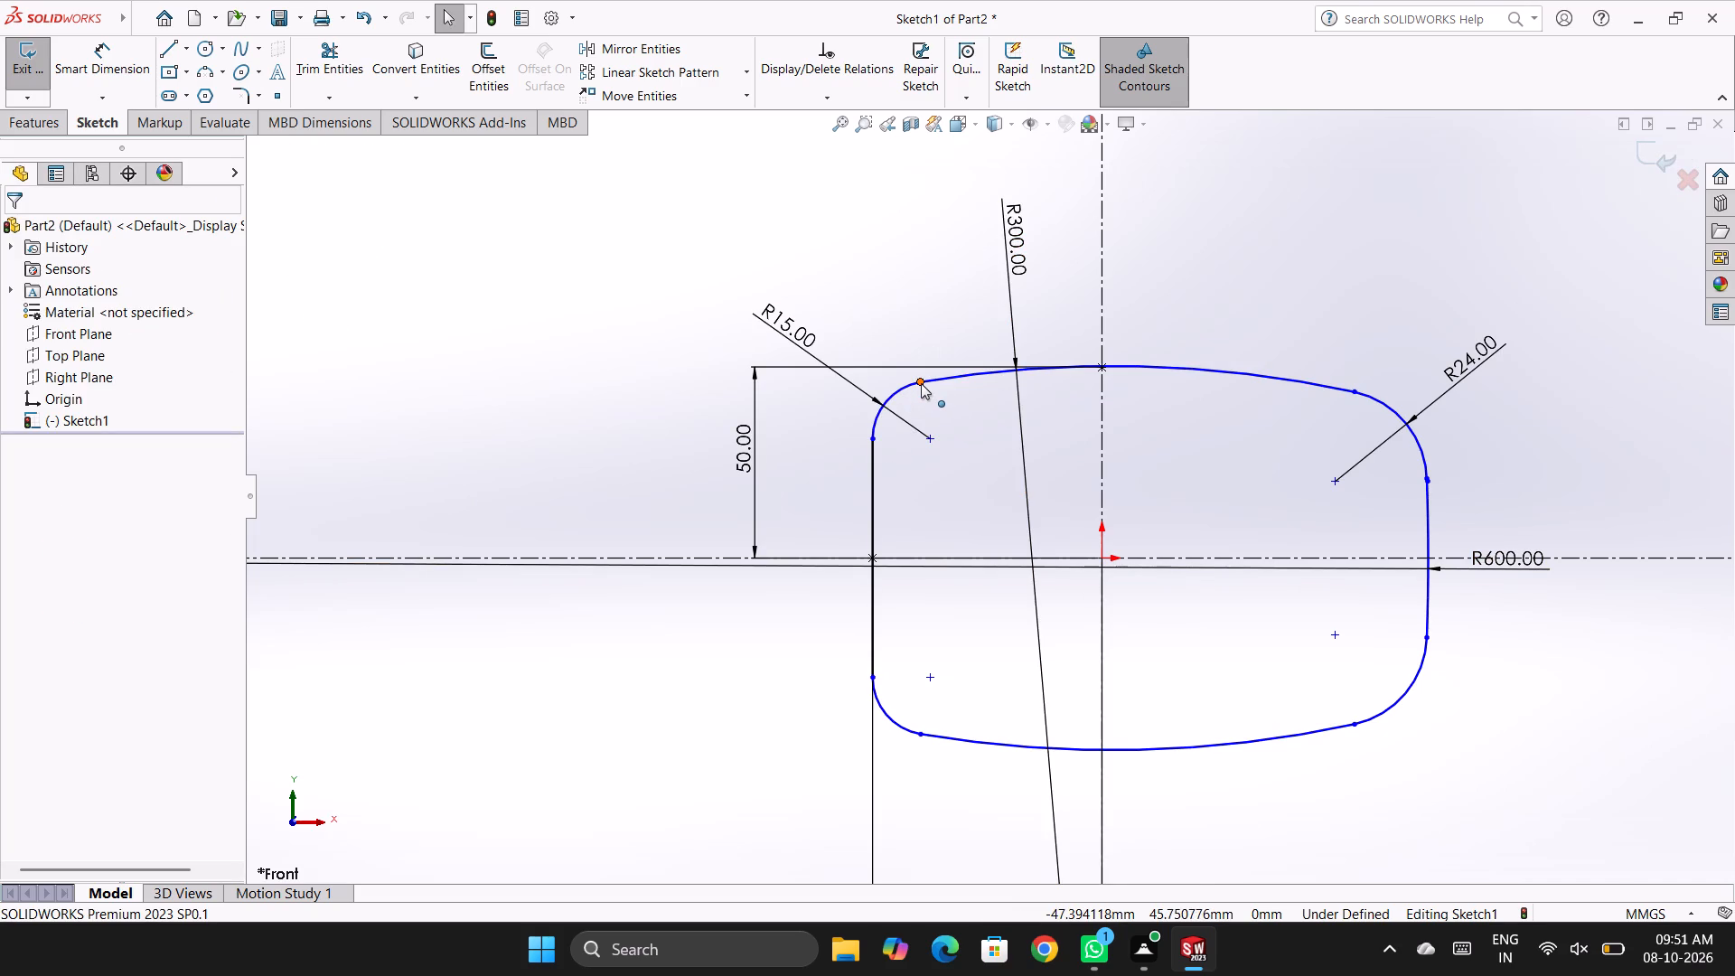
ctrl+click(921, 383)
ctrl+click(919, 736)
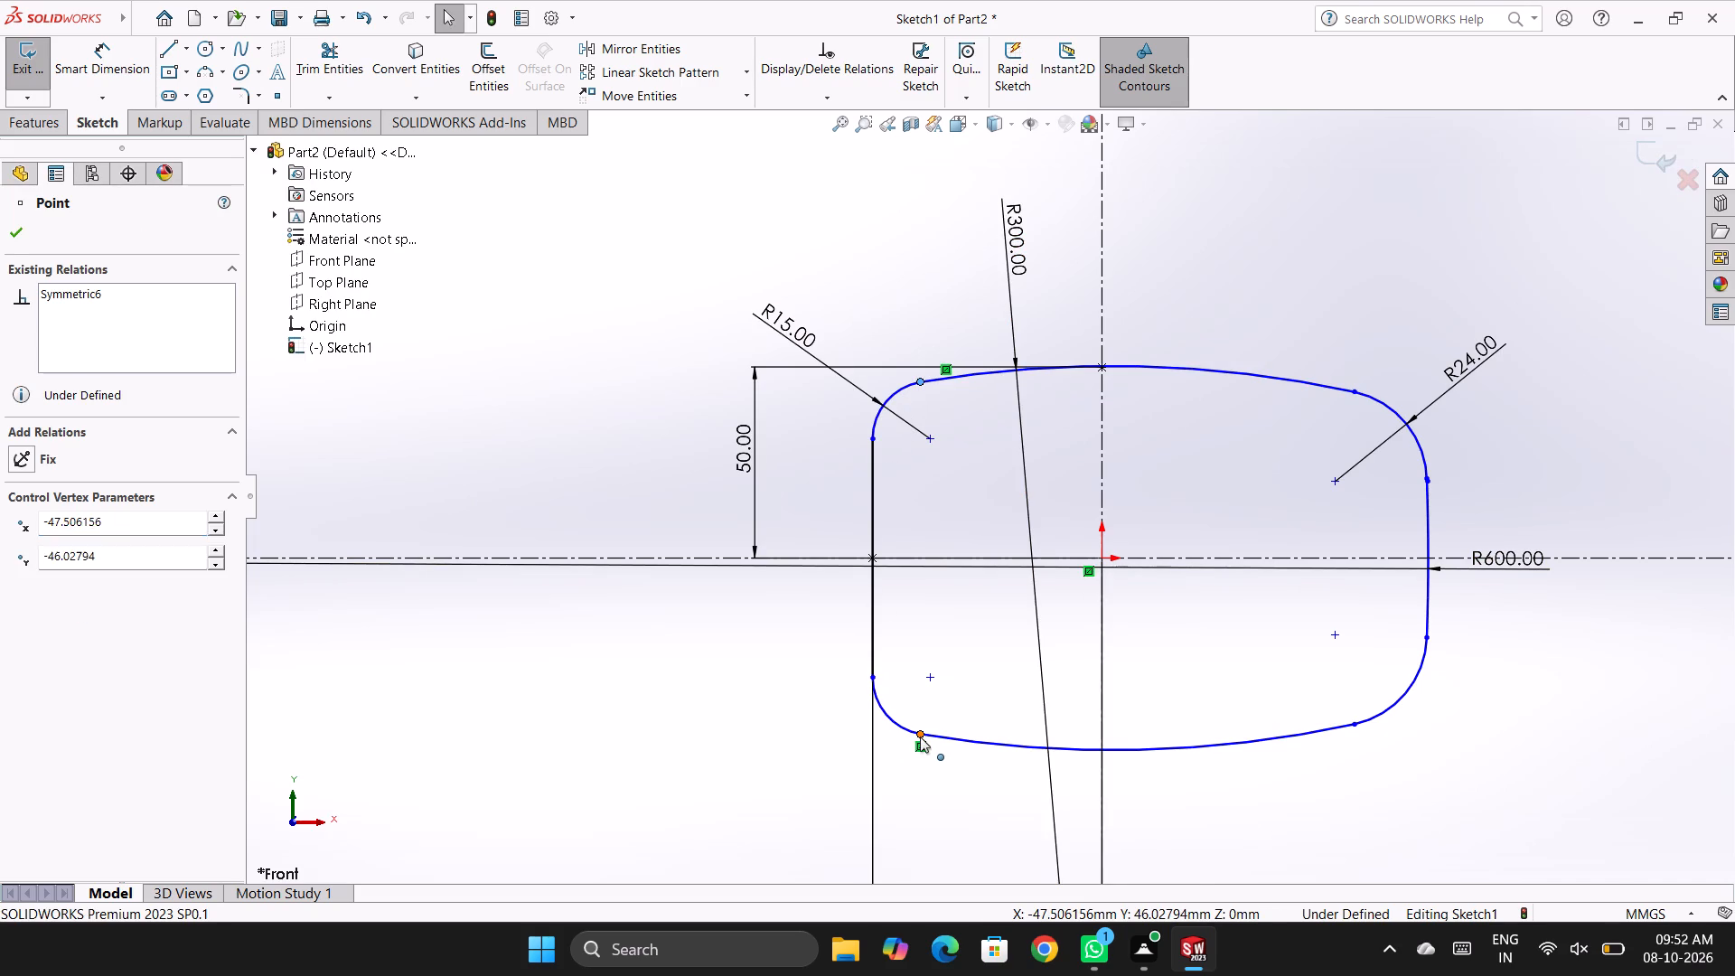
click(47, 570)
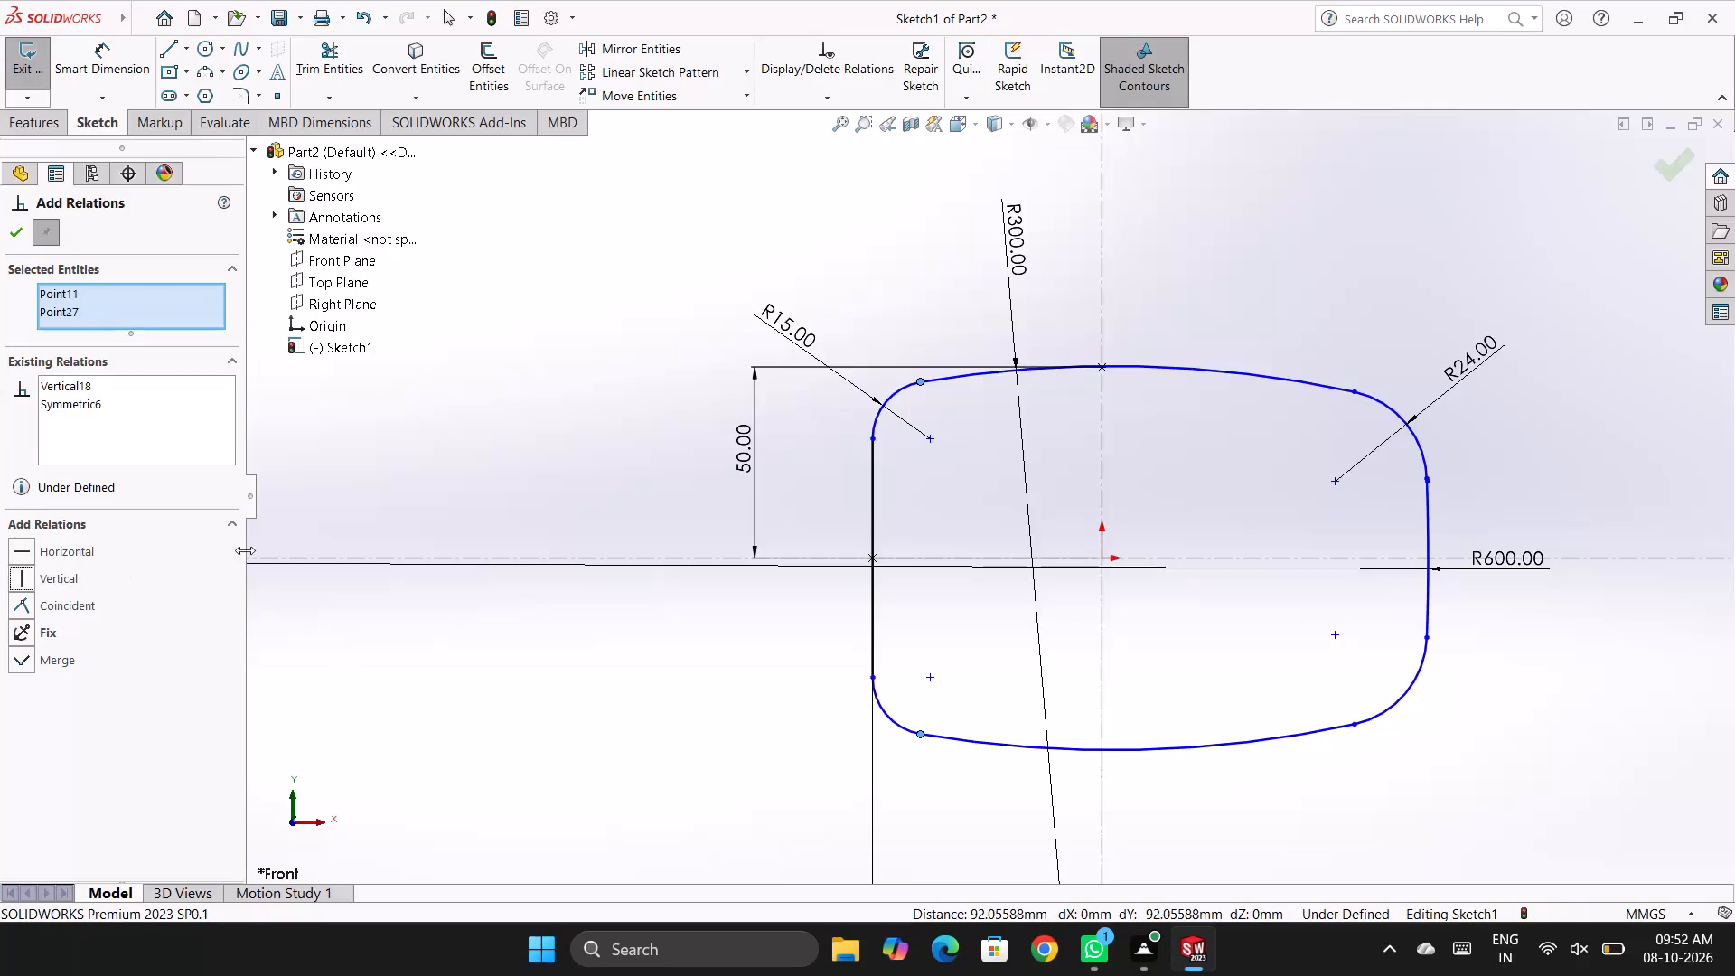
click(15, 242)
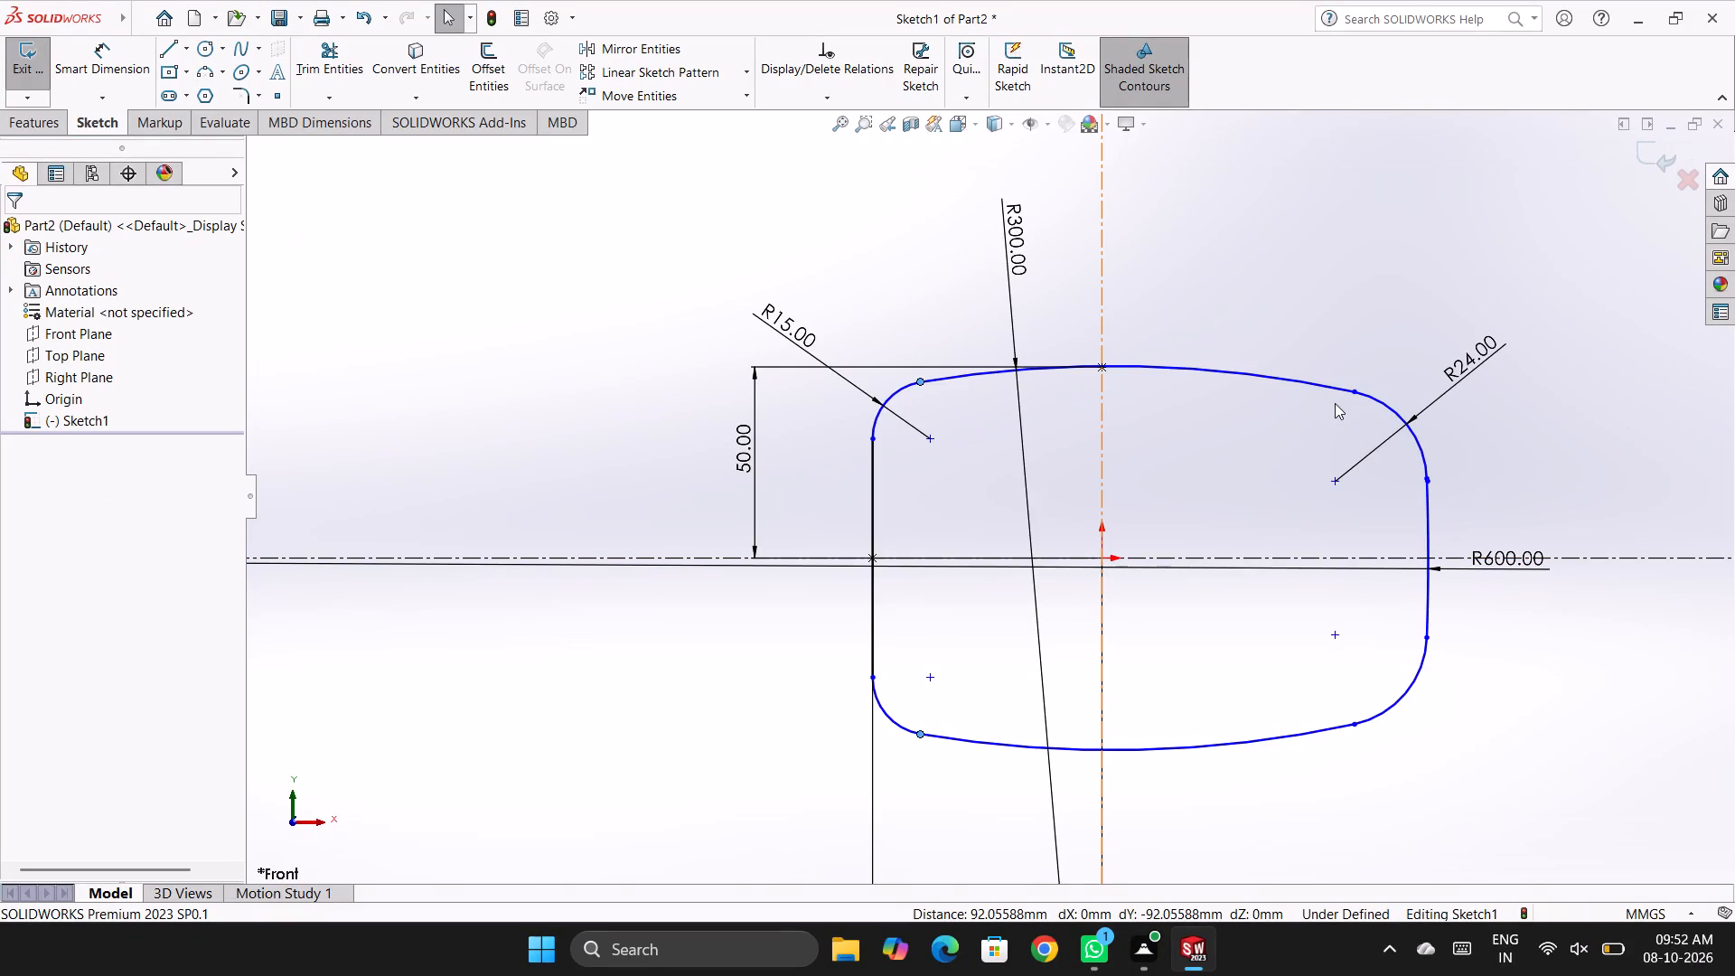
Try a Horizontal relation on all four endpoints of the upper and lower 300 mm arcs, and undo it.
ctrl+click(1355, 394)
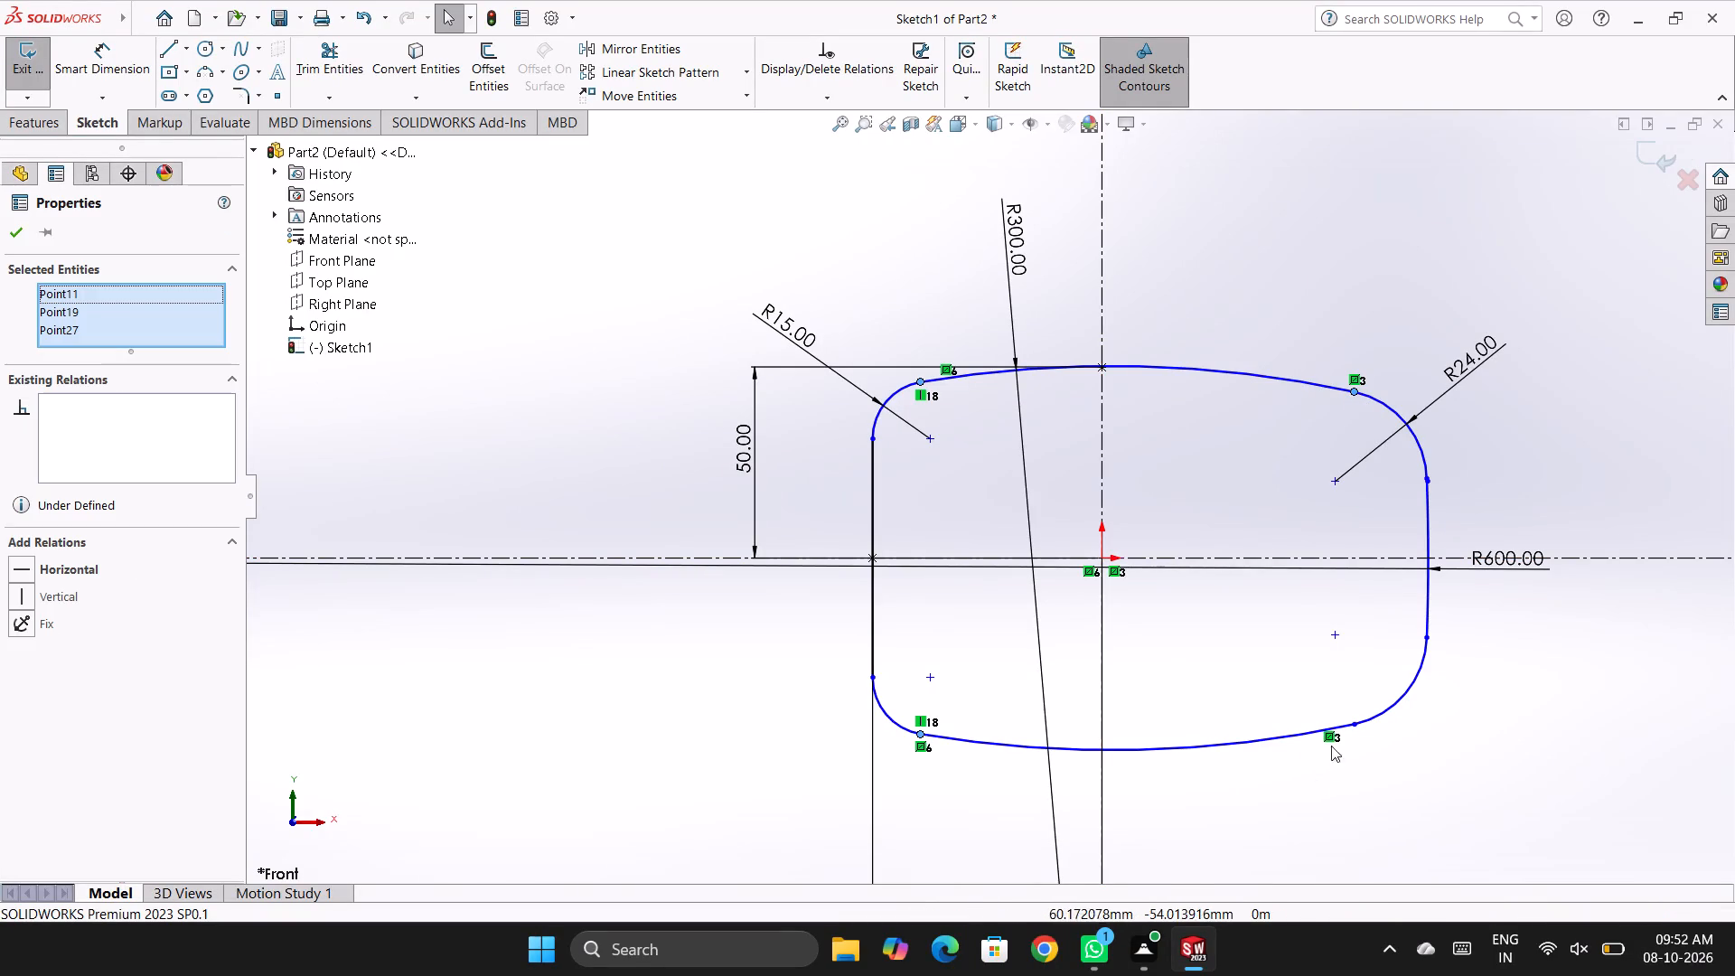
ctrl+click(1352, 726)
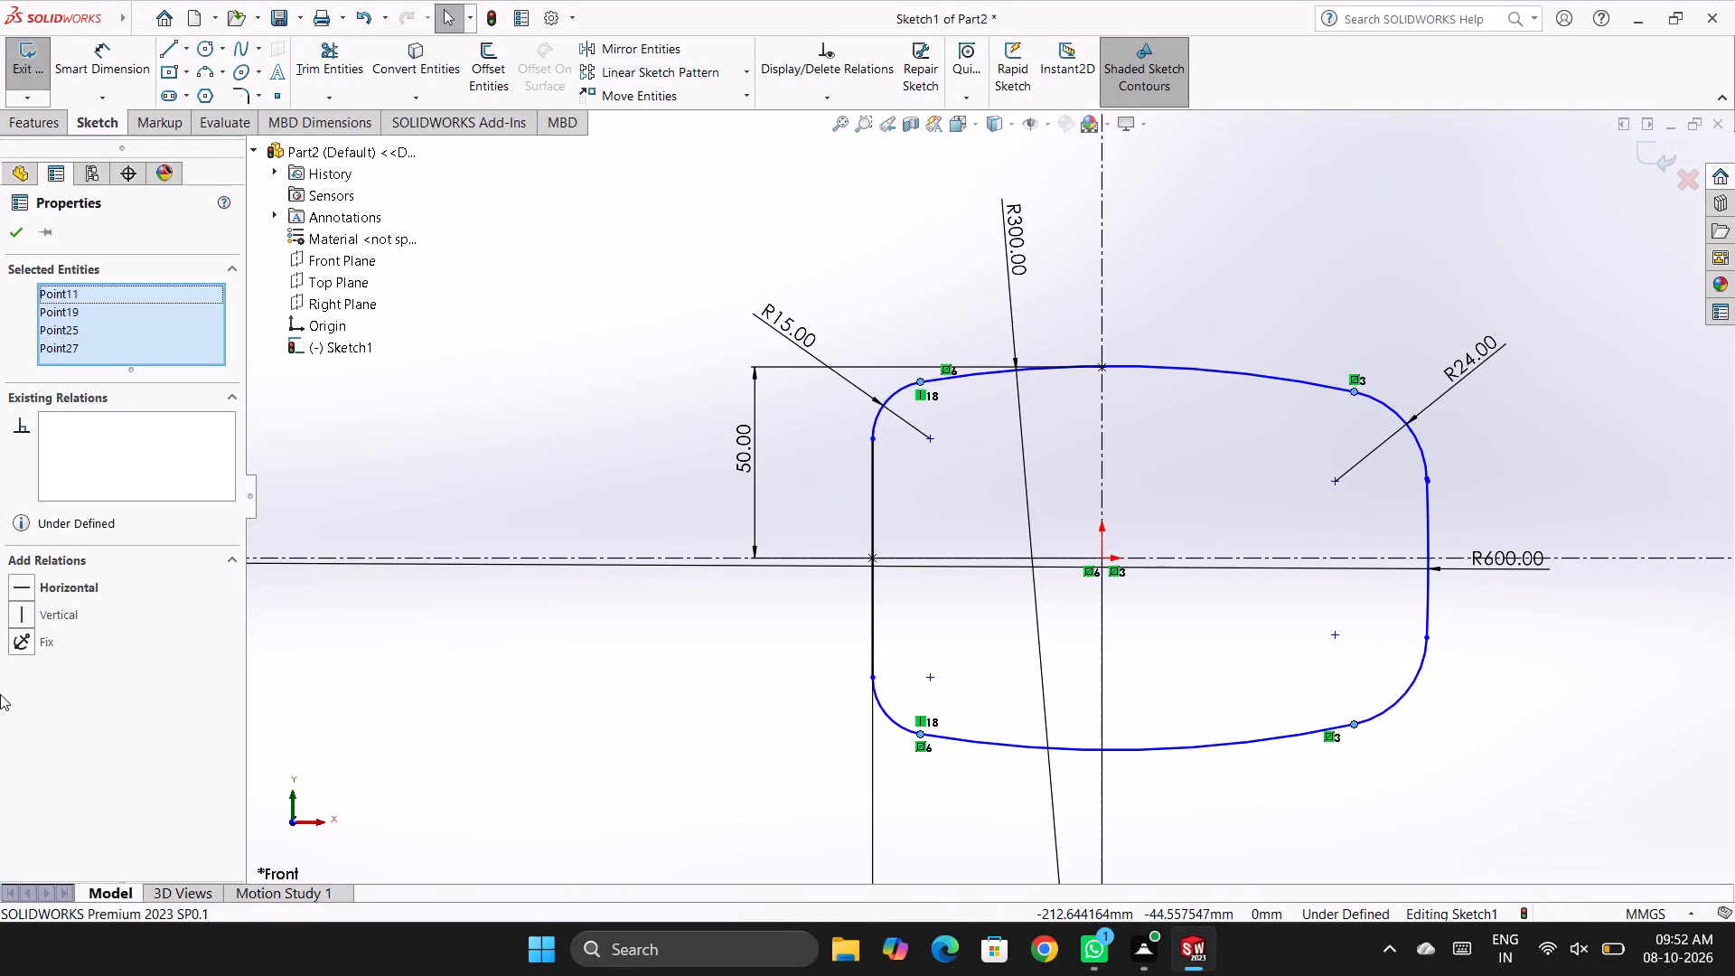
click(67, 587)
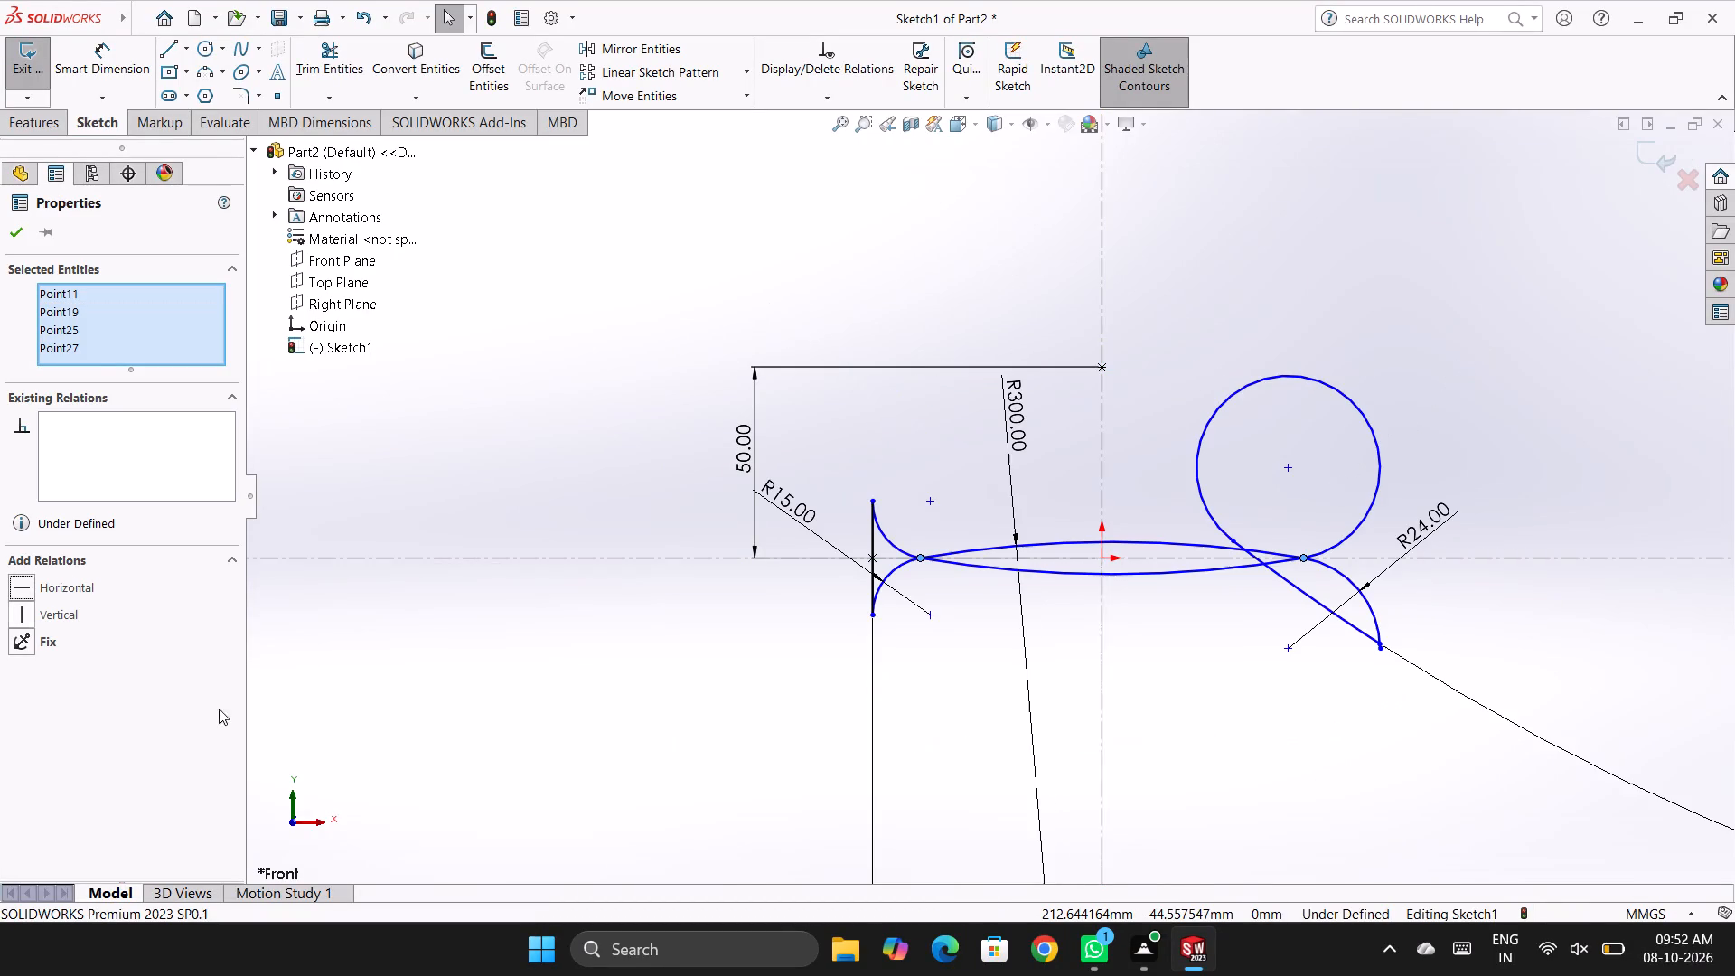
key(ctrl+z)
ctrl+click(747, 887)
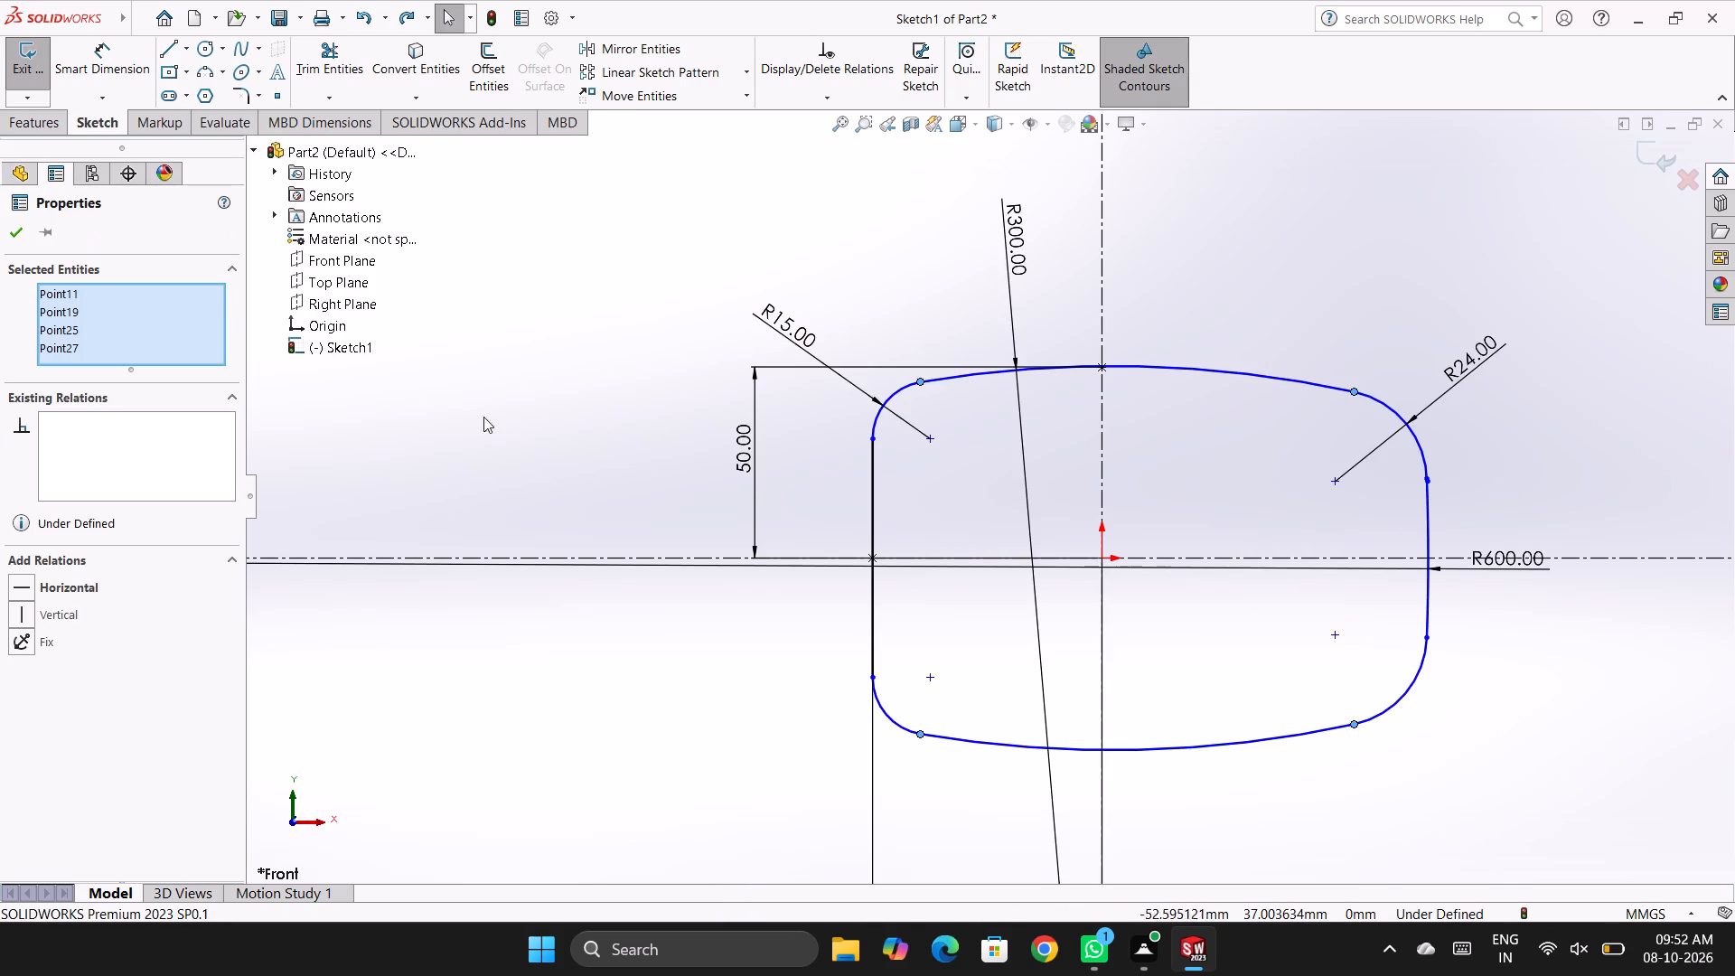
Apply a Vertical relation to the four selected endpoints of the upper and lower 300 mm arcs.
click(51, 615)
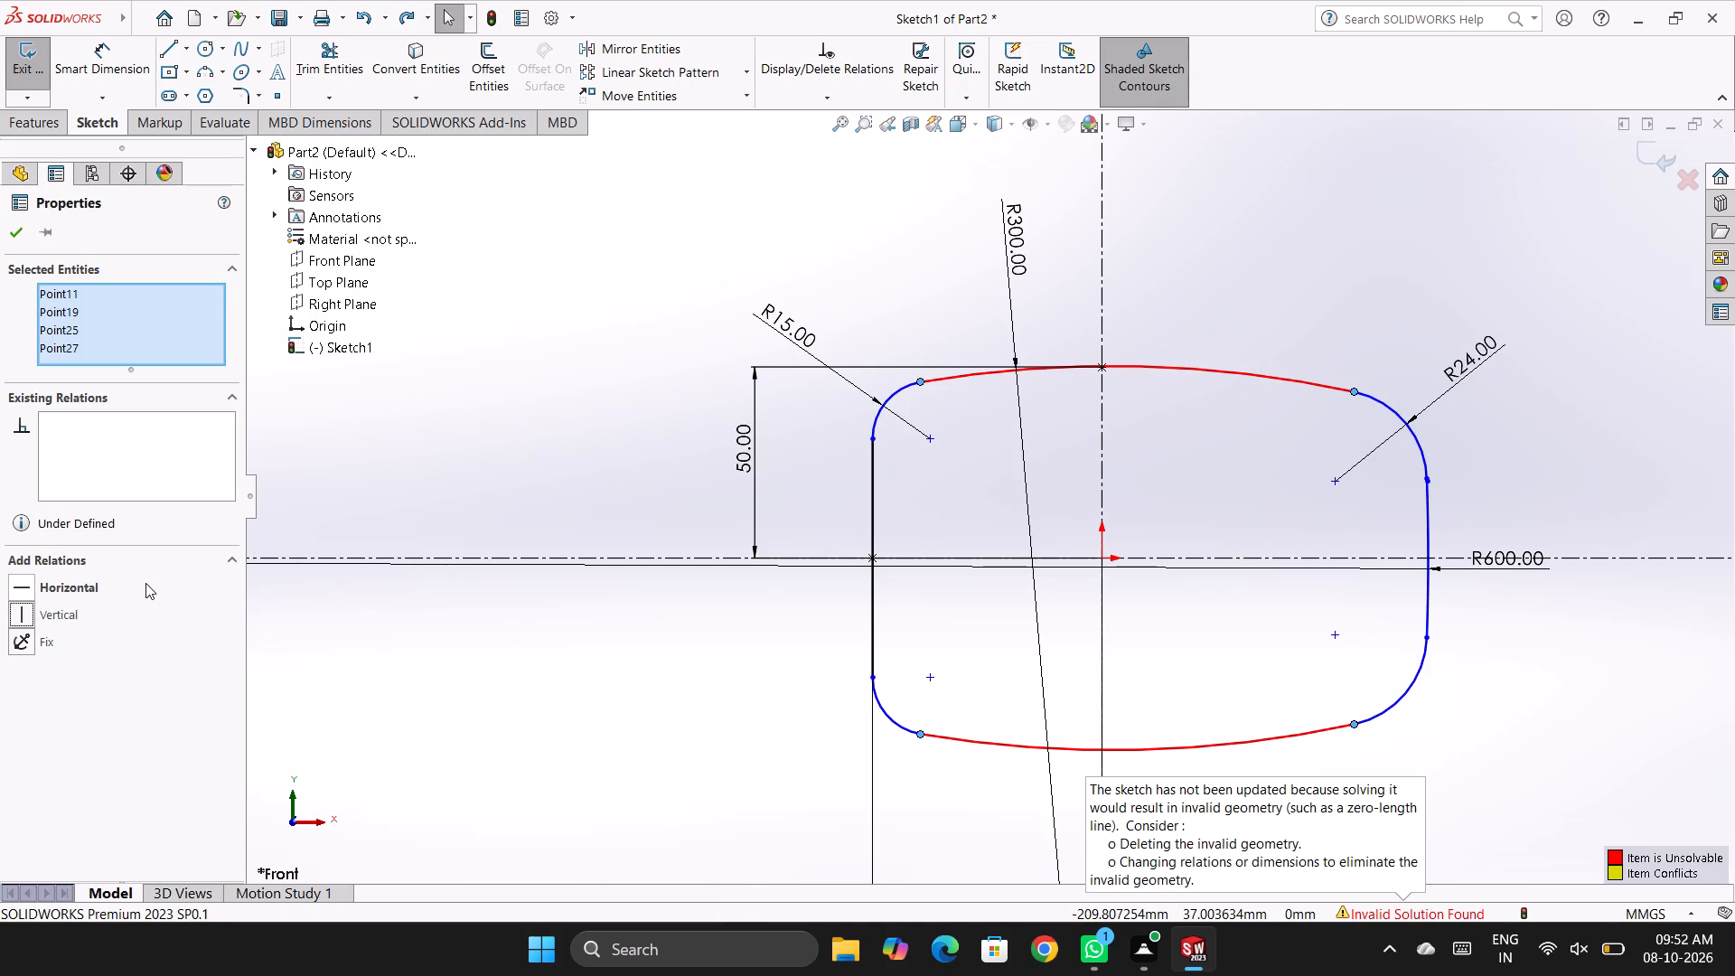
click(12, 229)
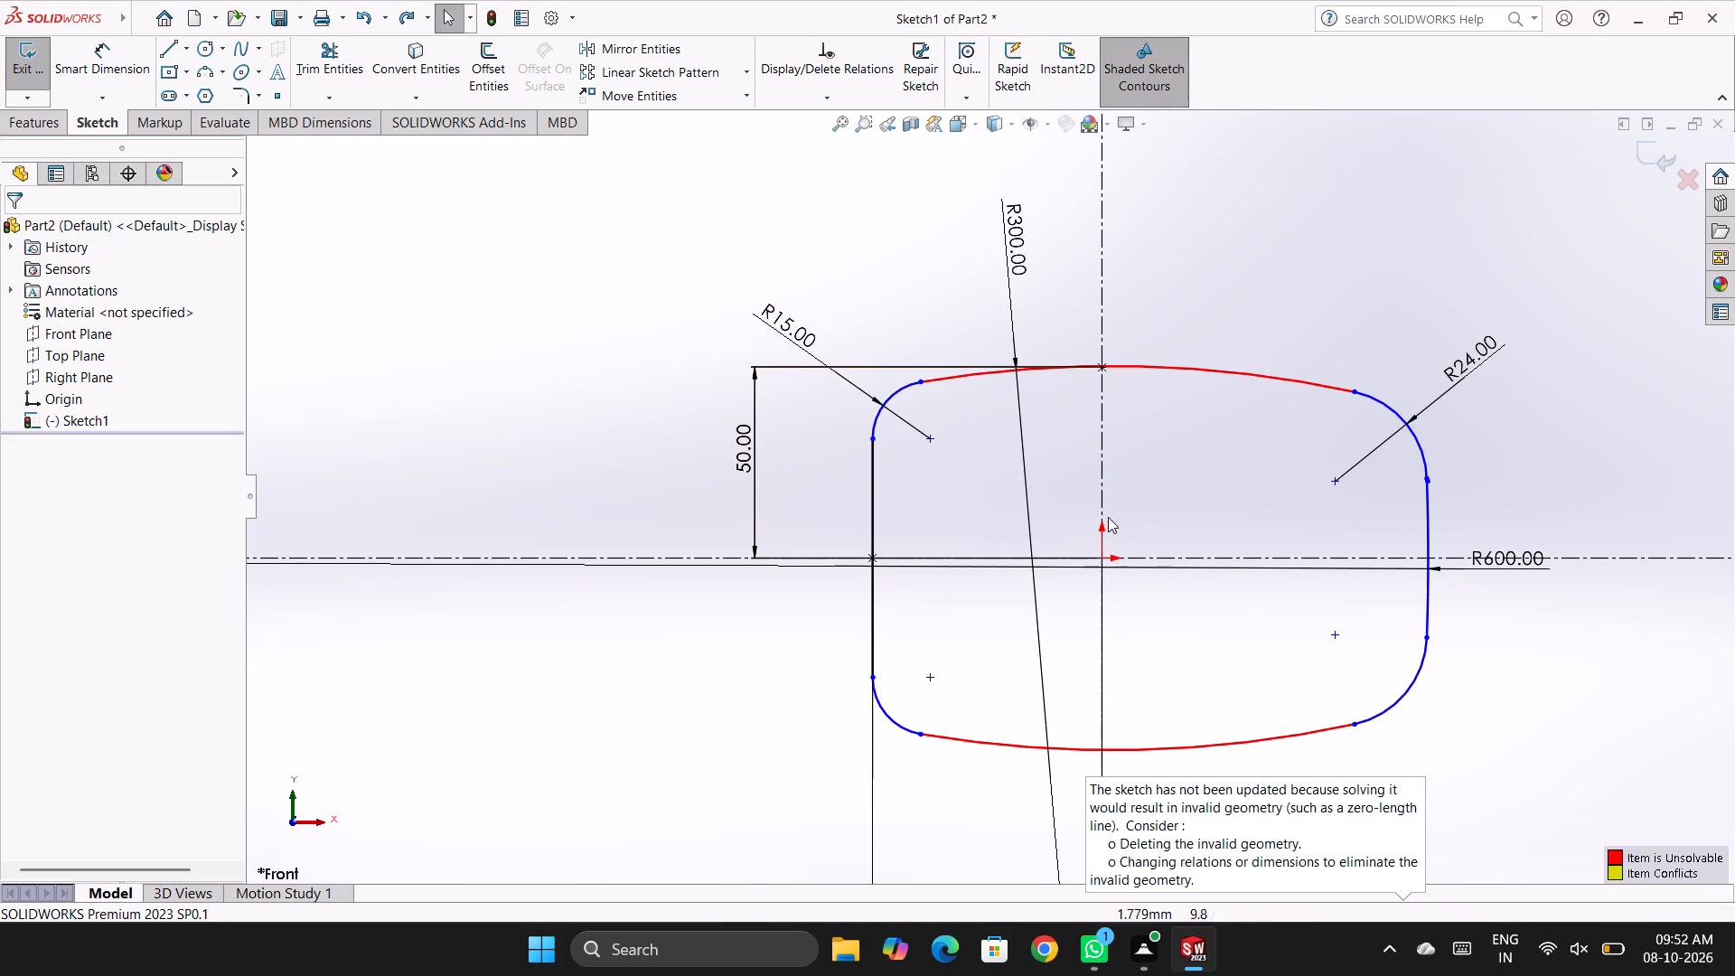
Delete the conflicting Vertical relation linking the upper 300 mm arc's 24 mm corner endpoint to the lower arc's 15 mm corner endpoint.
click(1186, 371)
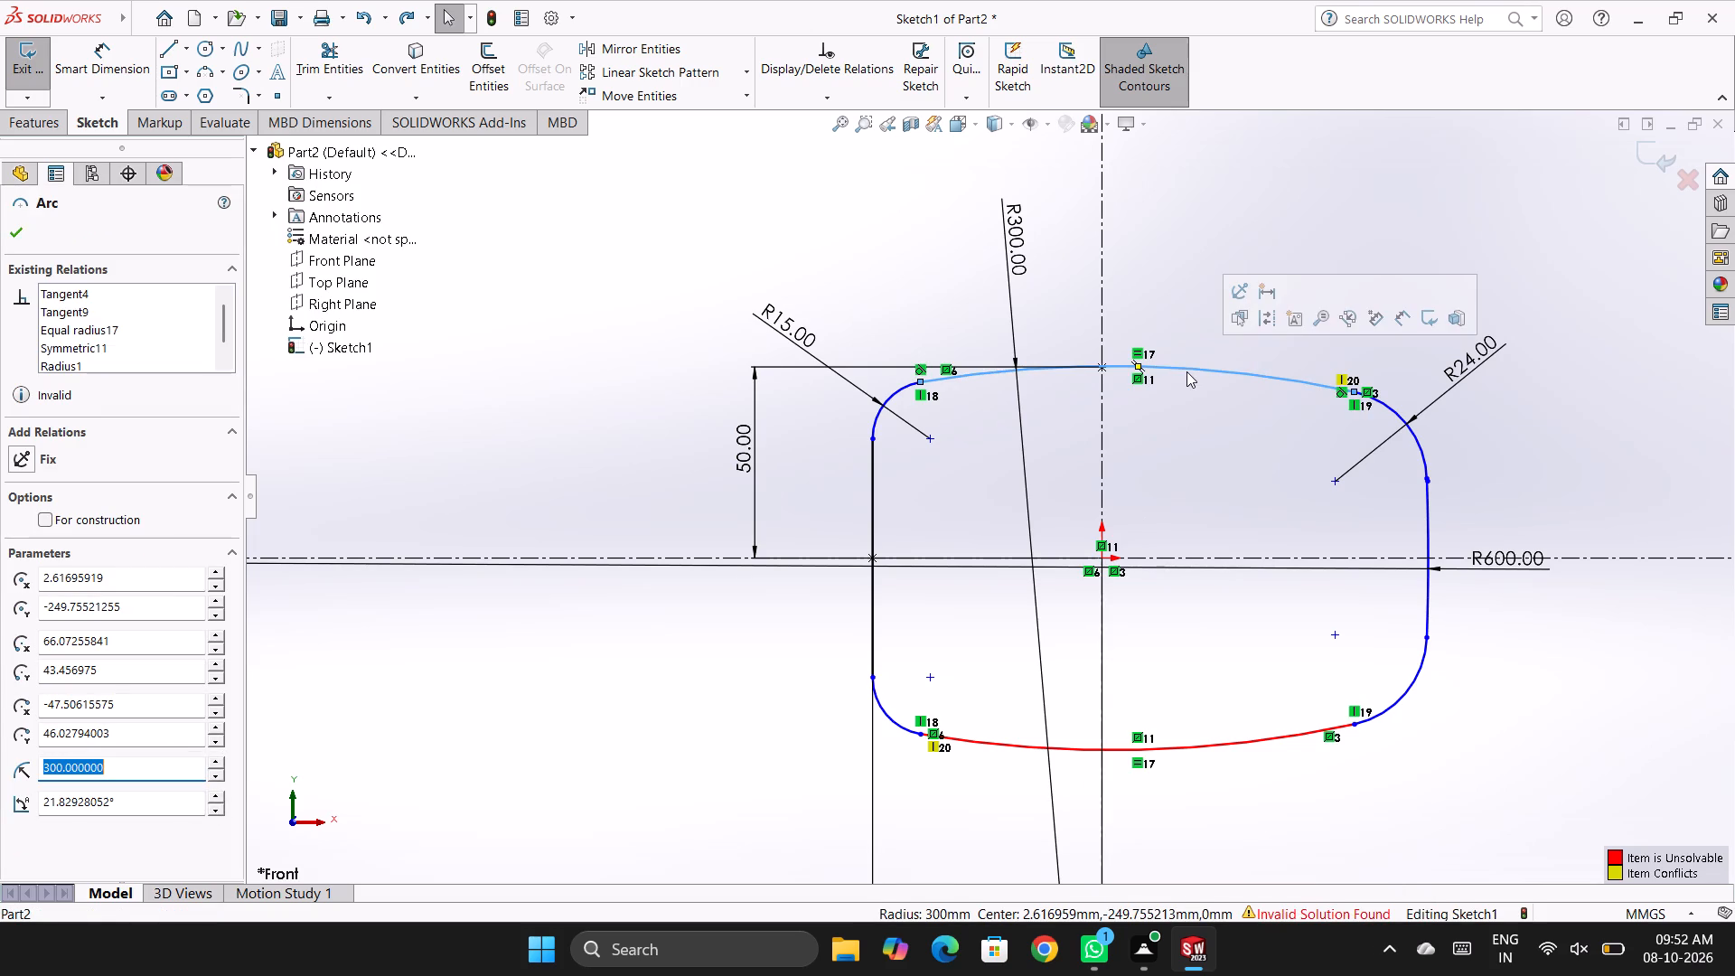
key(Escape)
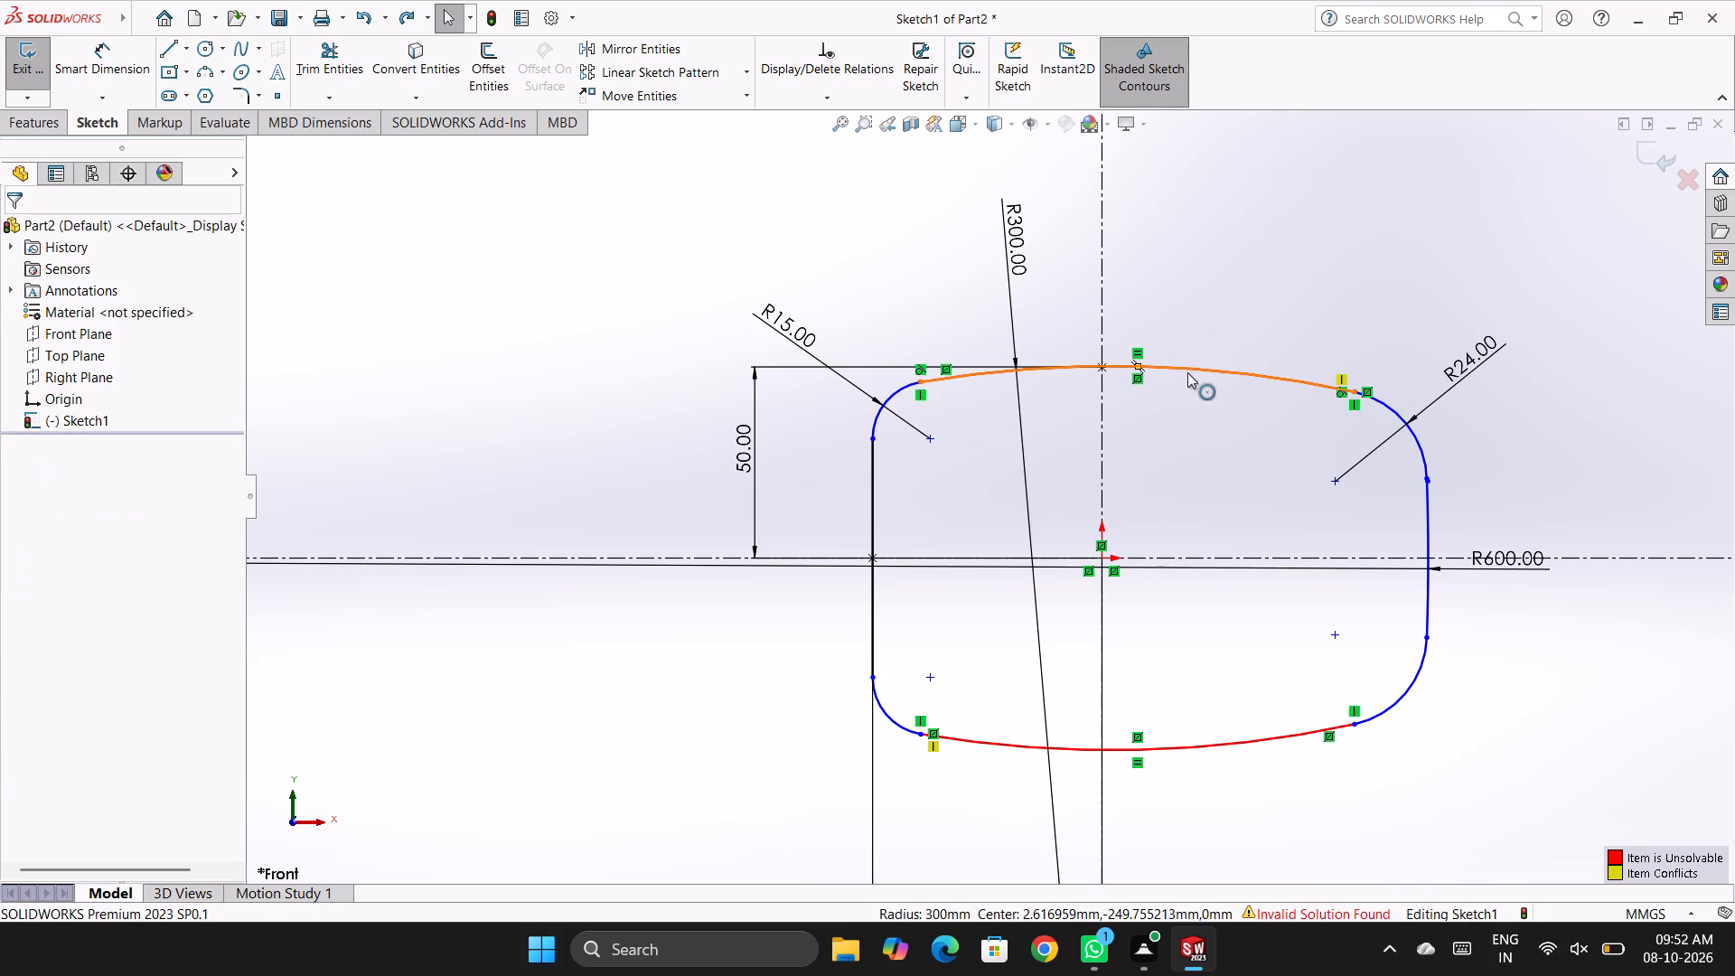
click(1340, 381)
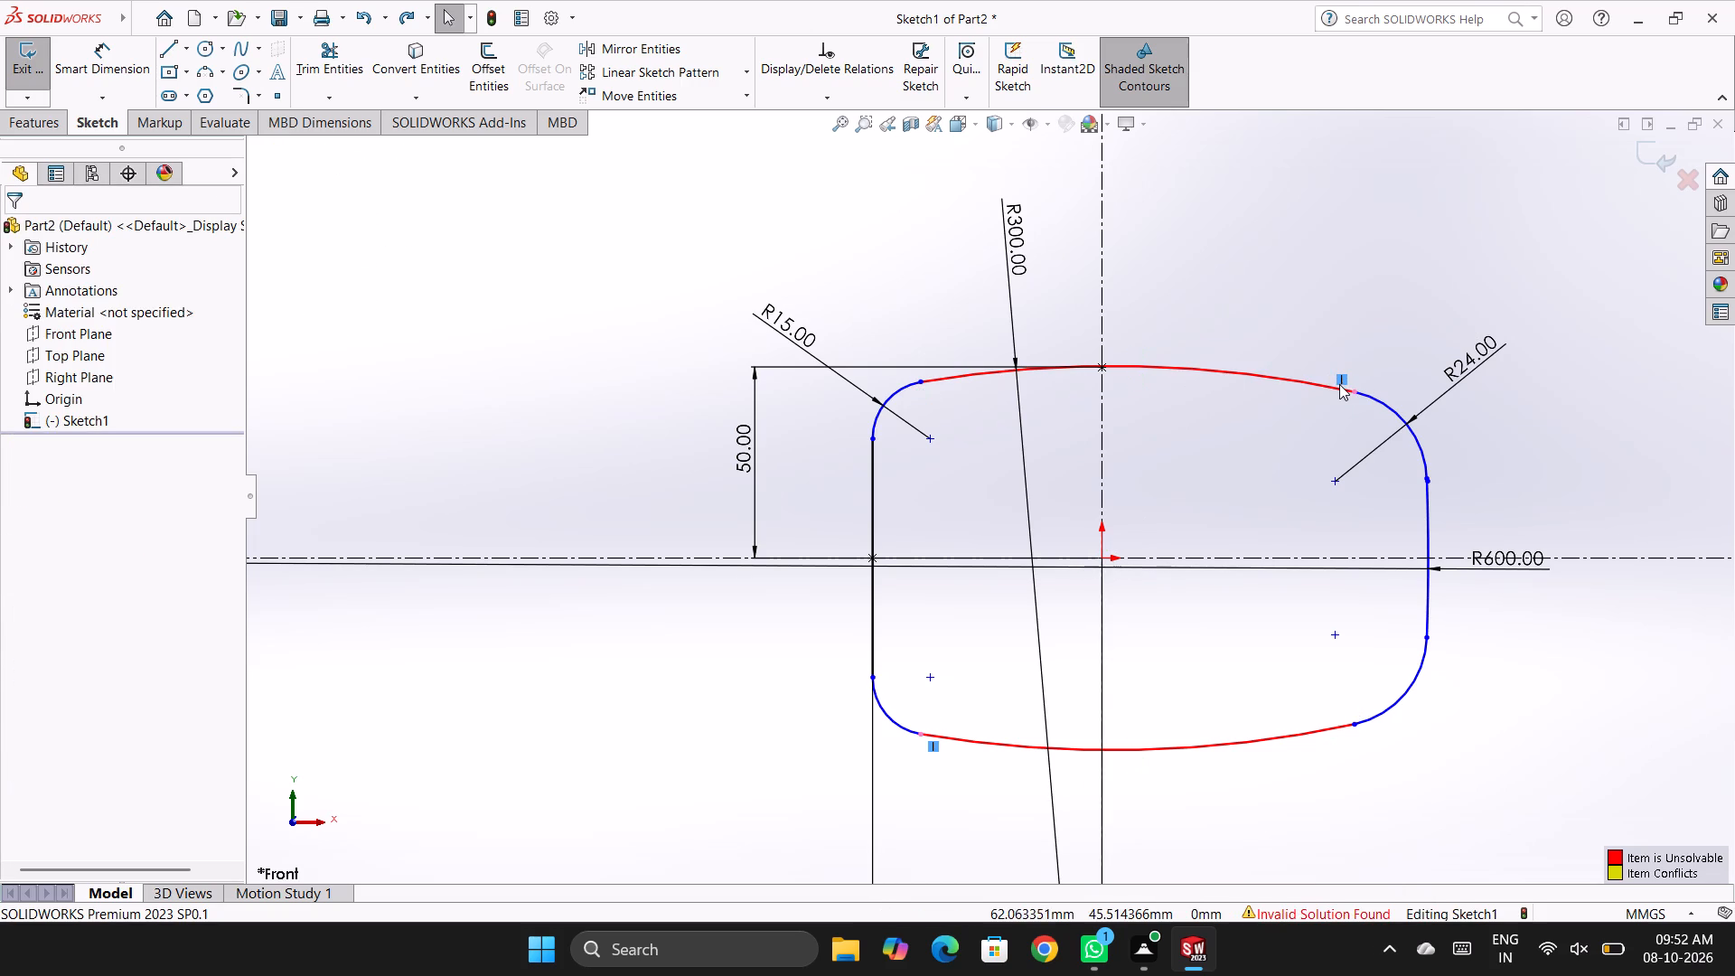
key(Delete)
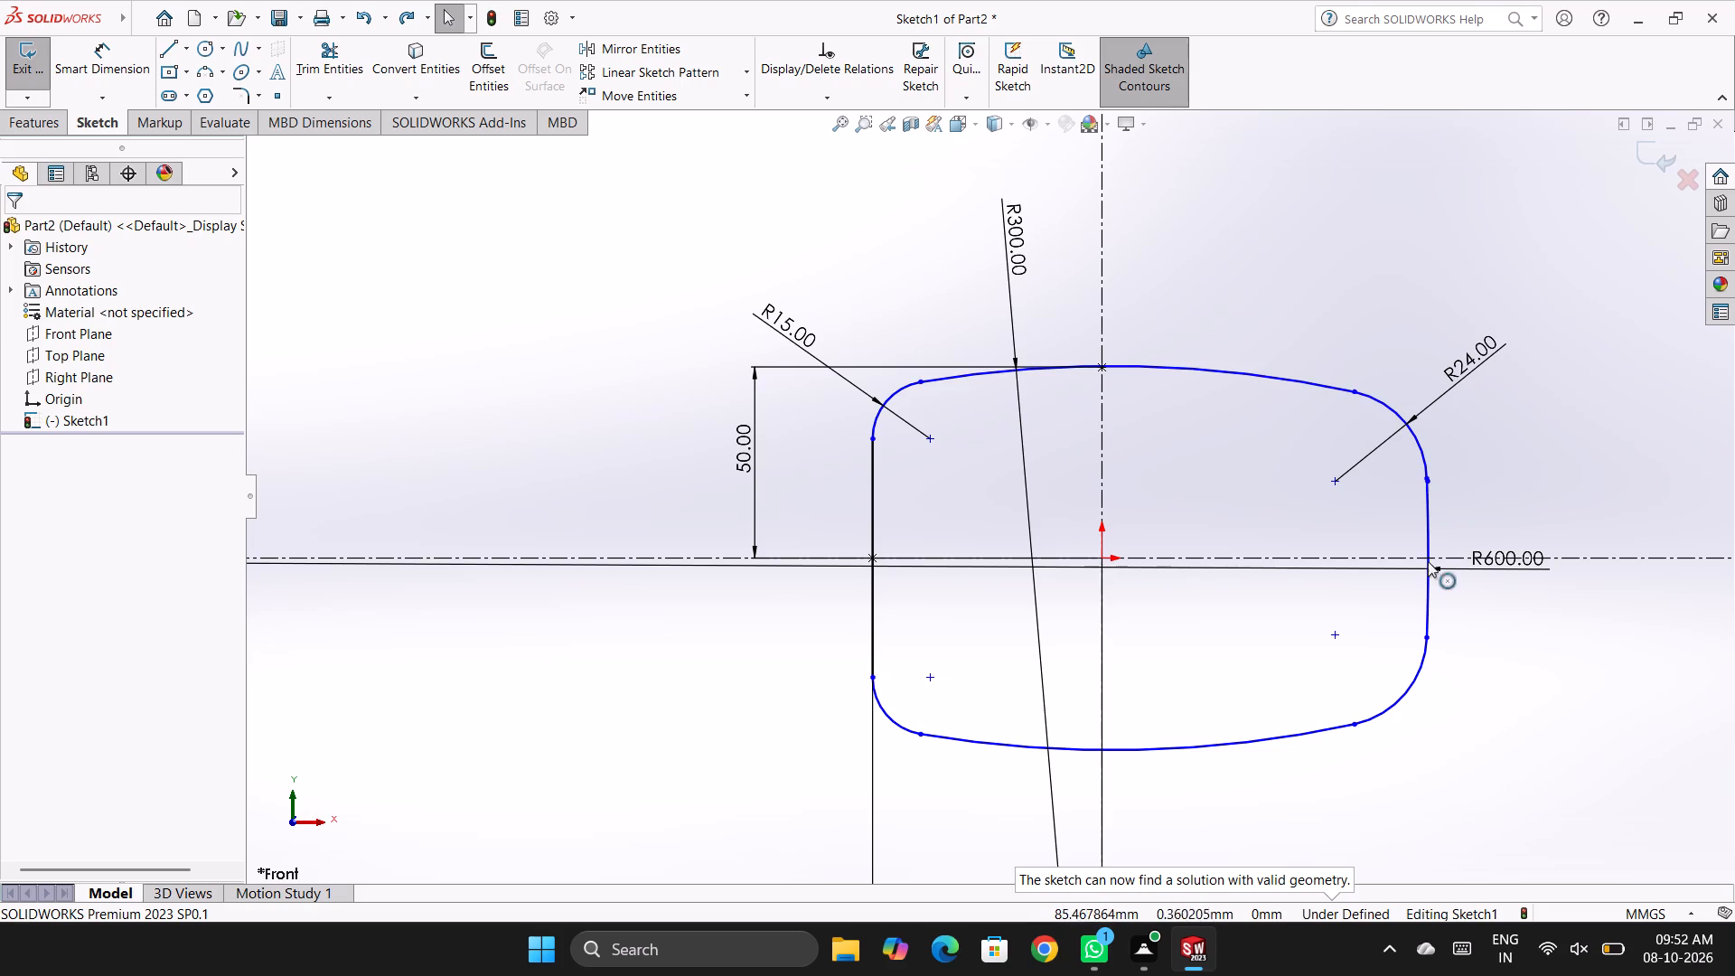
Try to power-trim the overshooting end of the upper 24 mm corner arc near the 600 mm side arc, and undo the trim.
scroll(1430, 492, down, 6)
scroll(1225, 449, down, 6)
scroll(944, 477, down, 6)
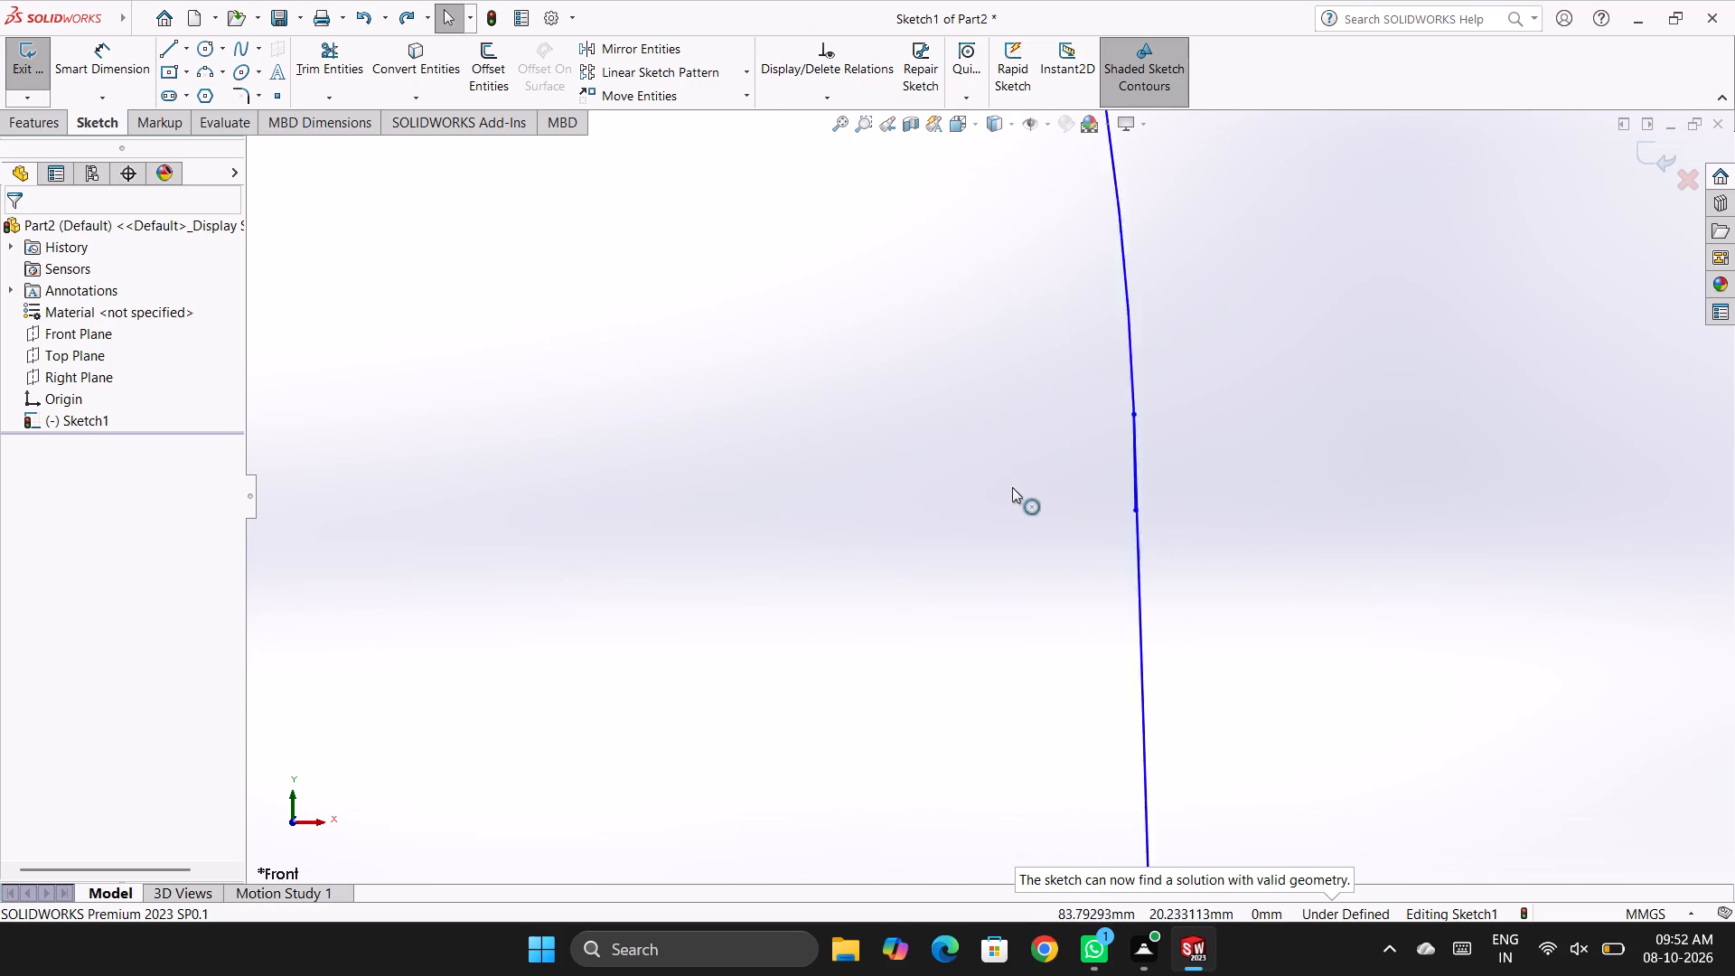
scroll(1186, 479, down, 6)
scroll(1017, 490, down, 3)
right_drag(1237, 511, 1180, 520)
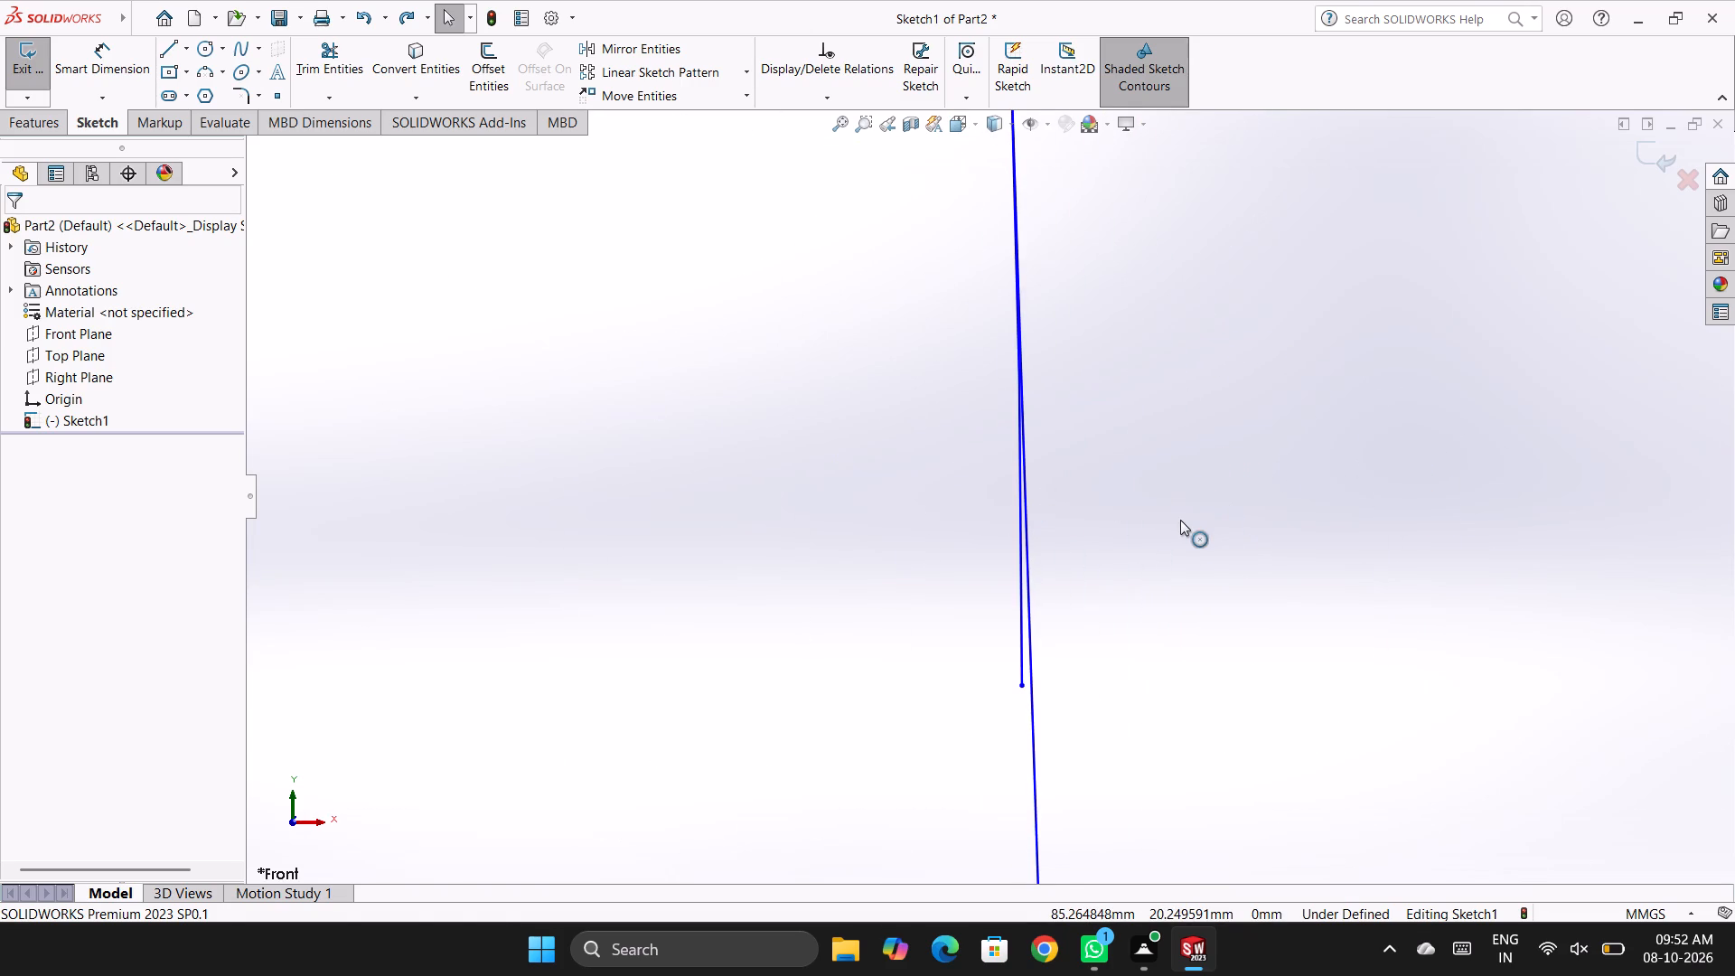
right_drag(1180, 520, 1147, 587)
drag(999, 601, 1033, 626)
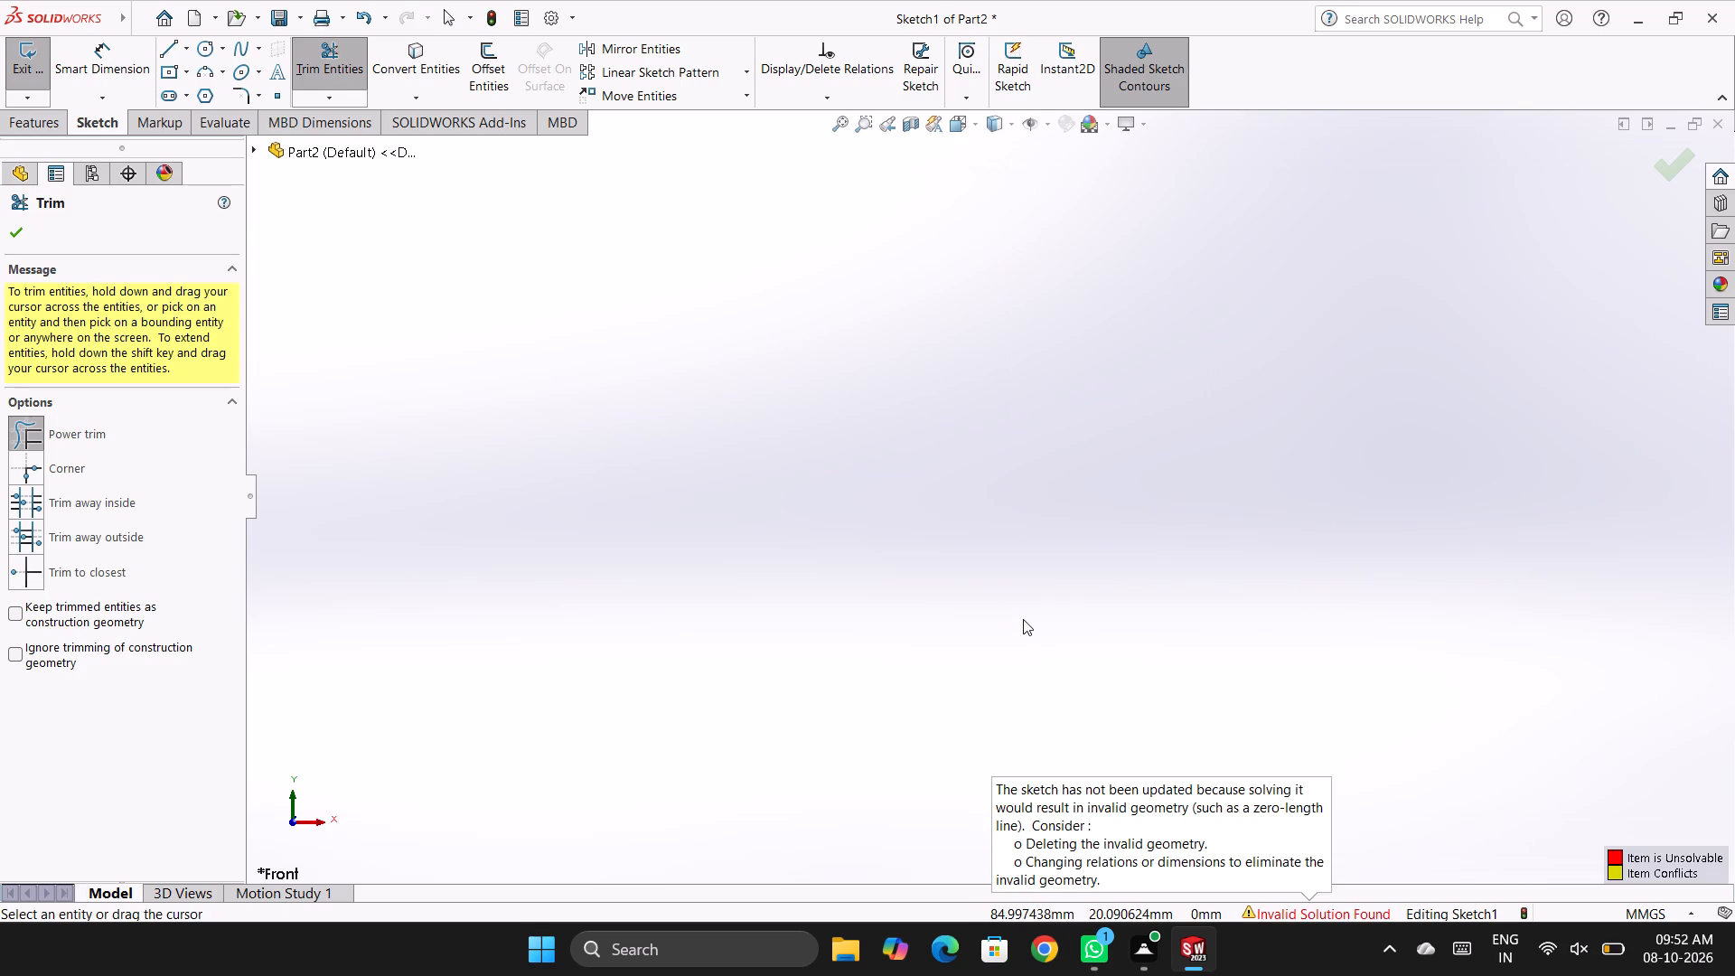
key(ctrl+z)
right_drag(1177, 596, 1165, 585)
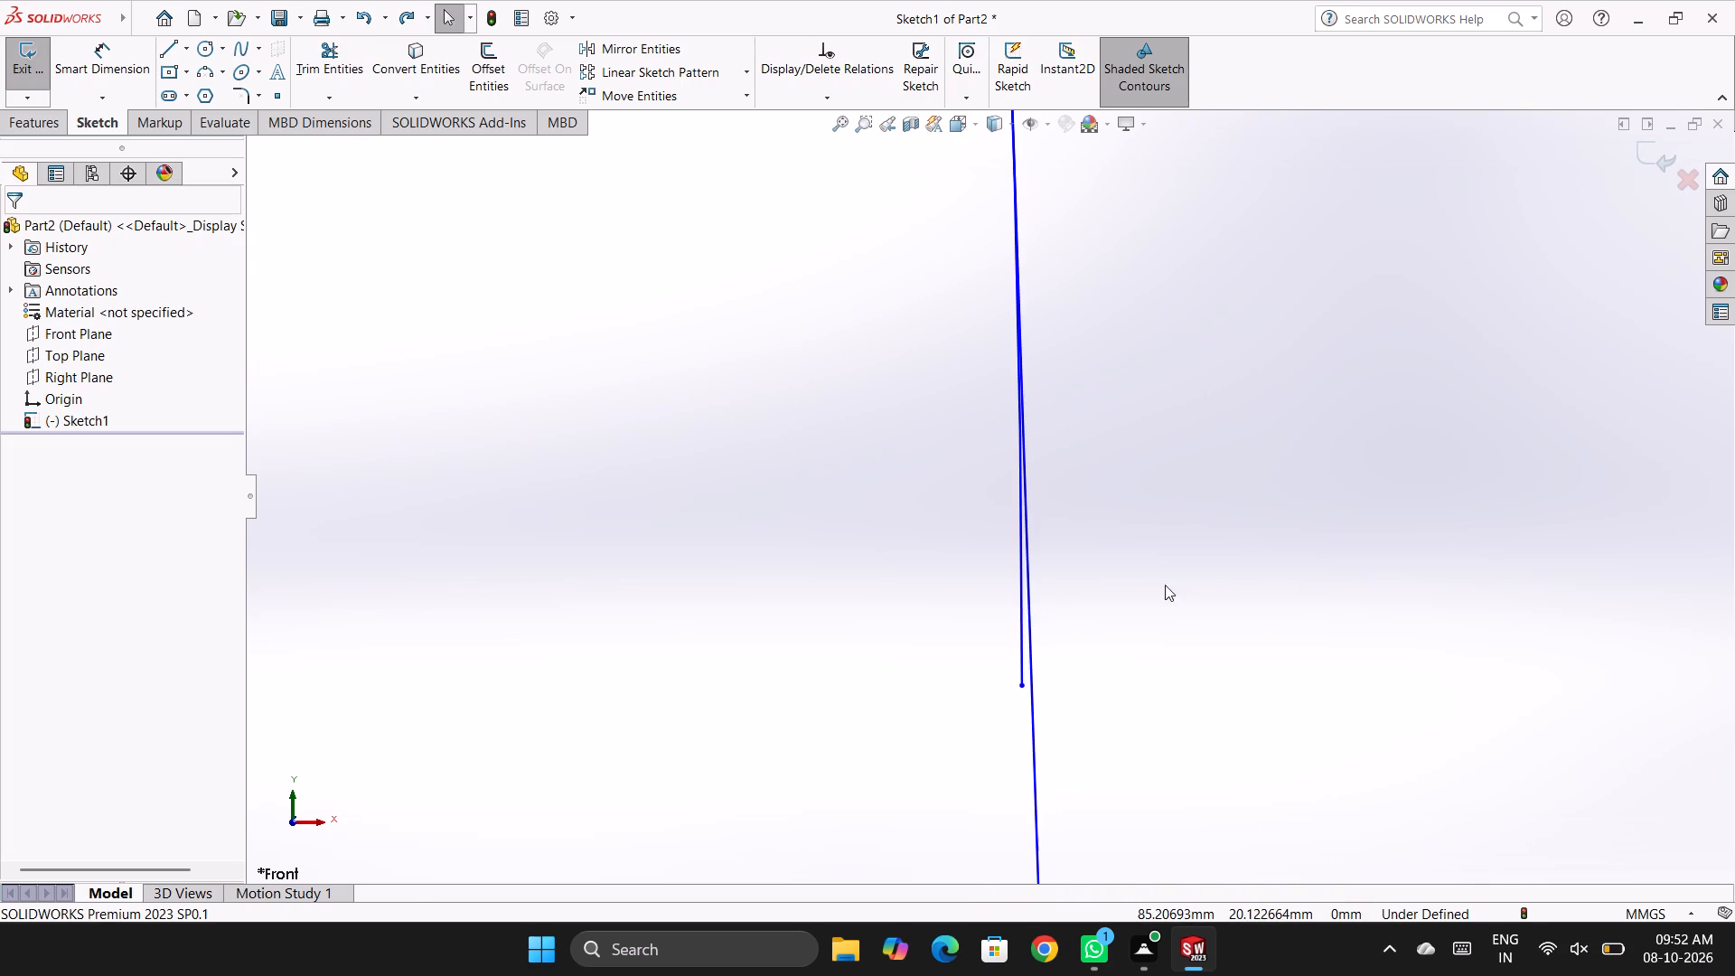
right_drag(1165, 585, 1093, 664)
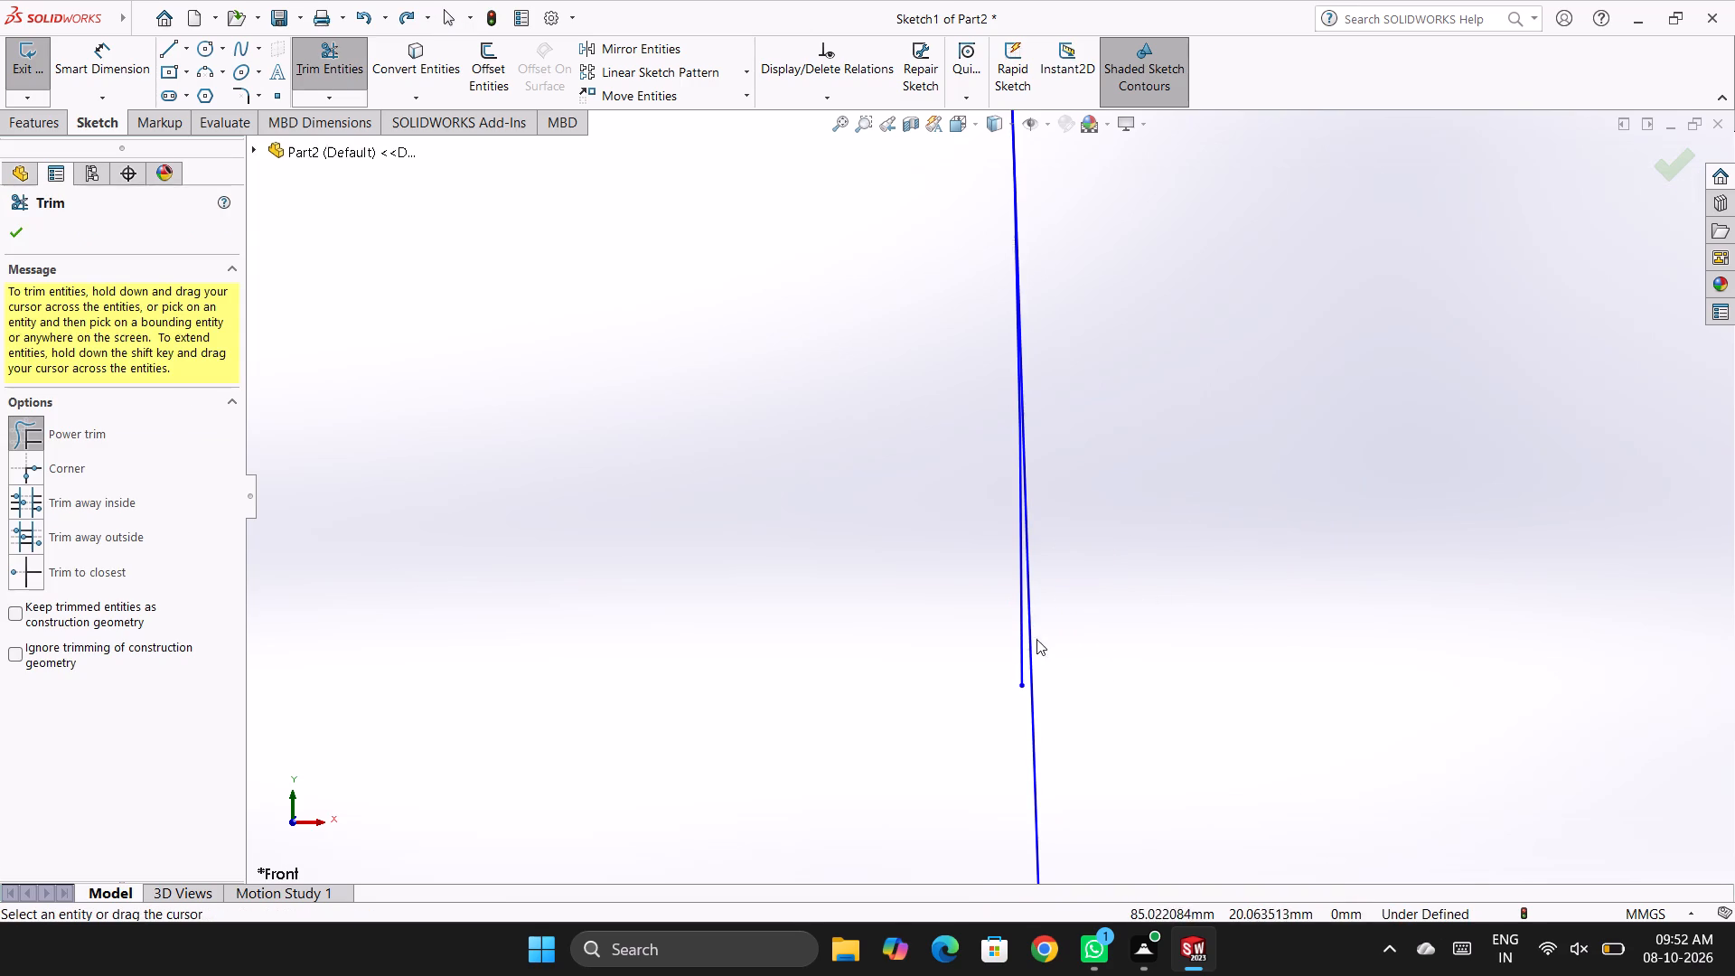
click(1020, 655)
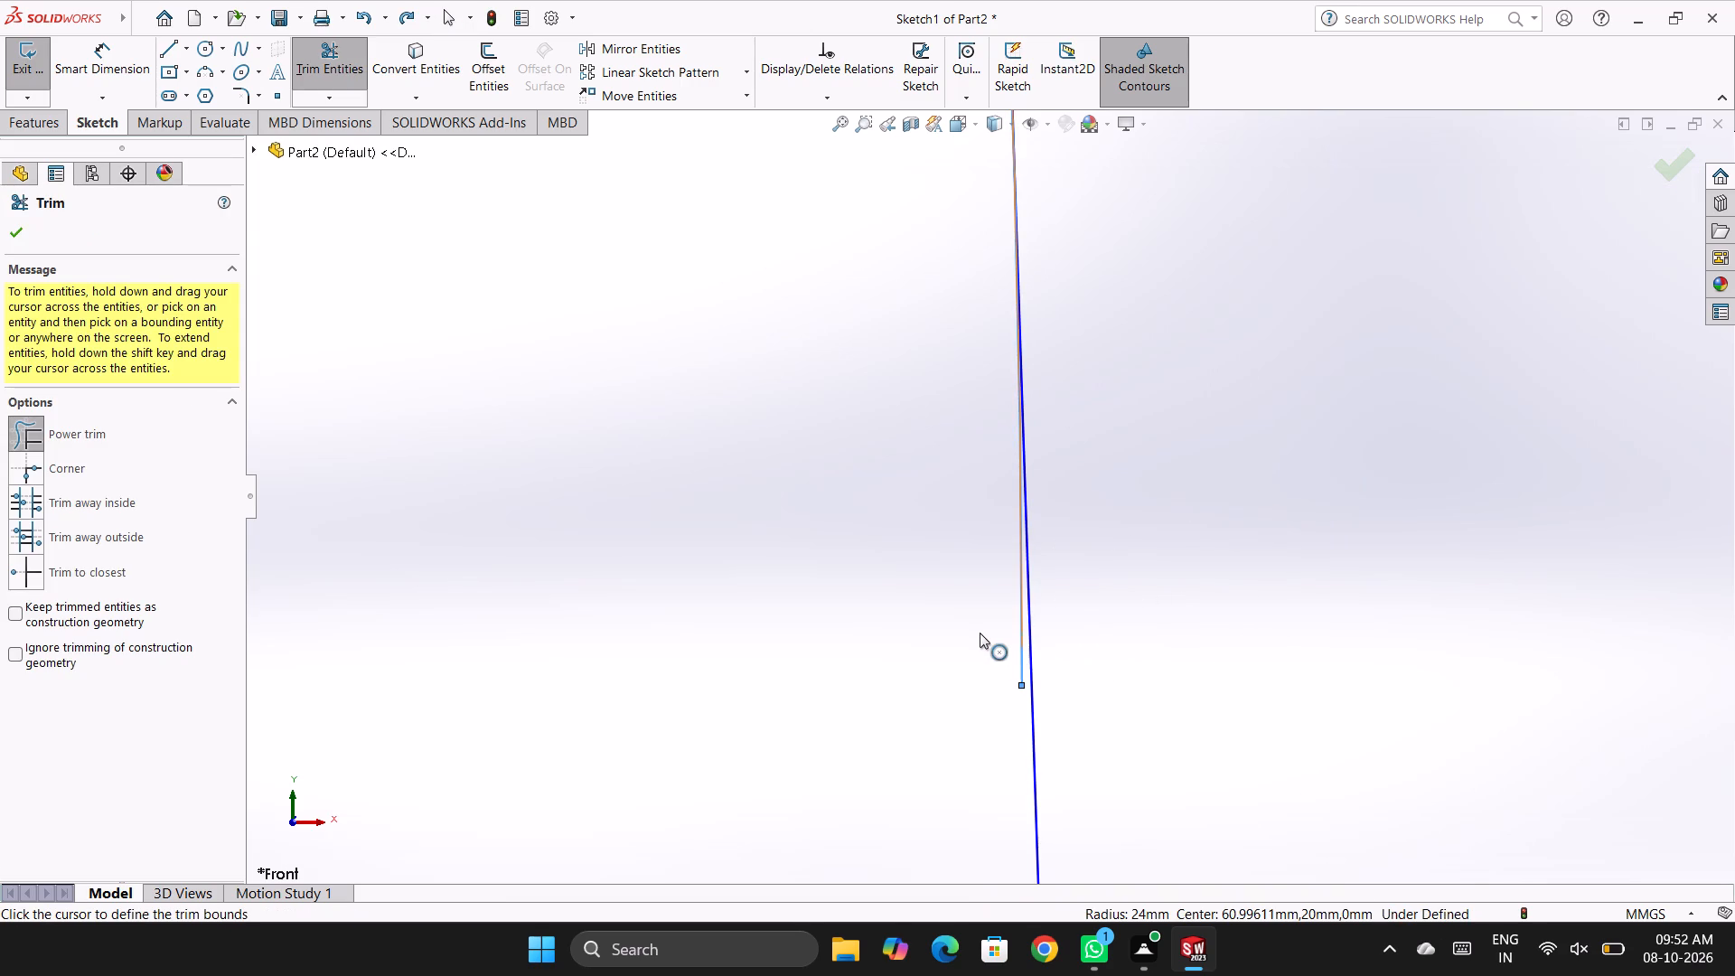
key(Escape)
Power-trim the short end of the upper 24 mm corner arc that overshoots its junction with the 600 mm side arc.
right_drag(980, 586, 896, 652)
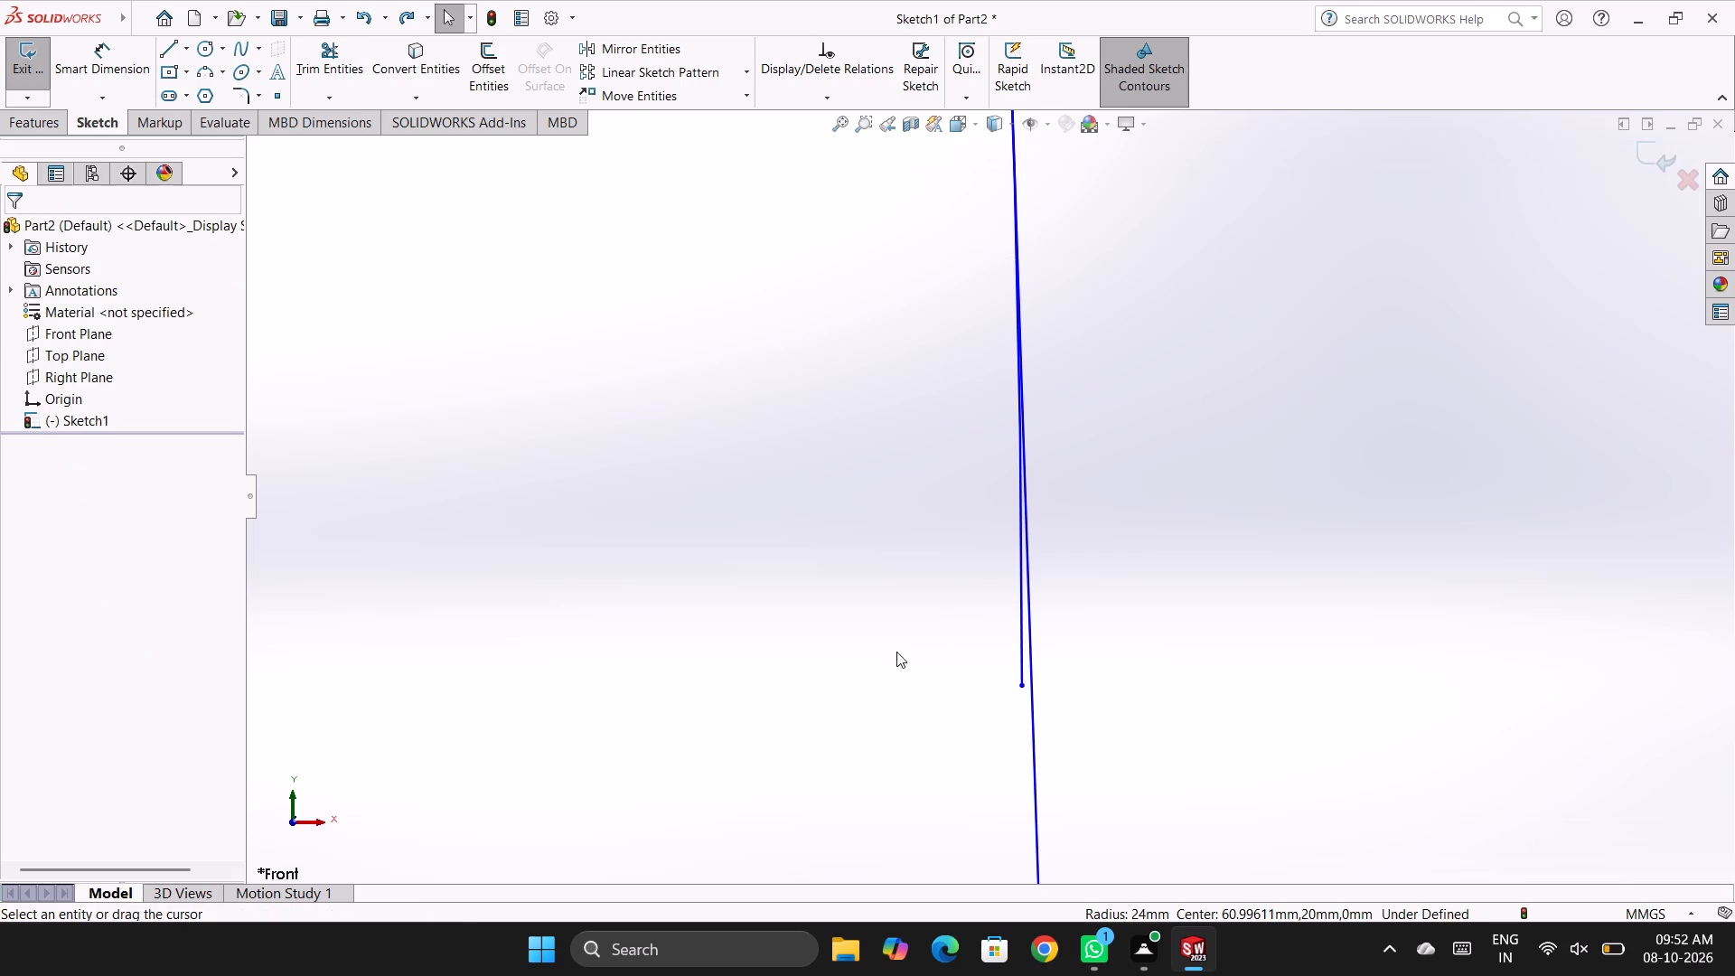
right_drag(896, 652, 893, 659)
drag(999, 614, 1018, 639)
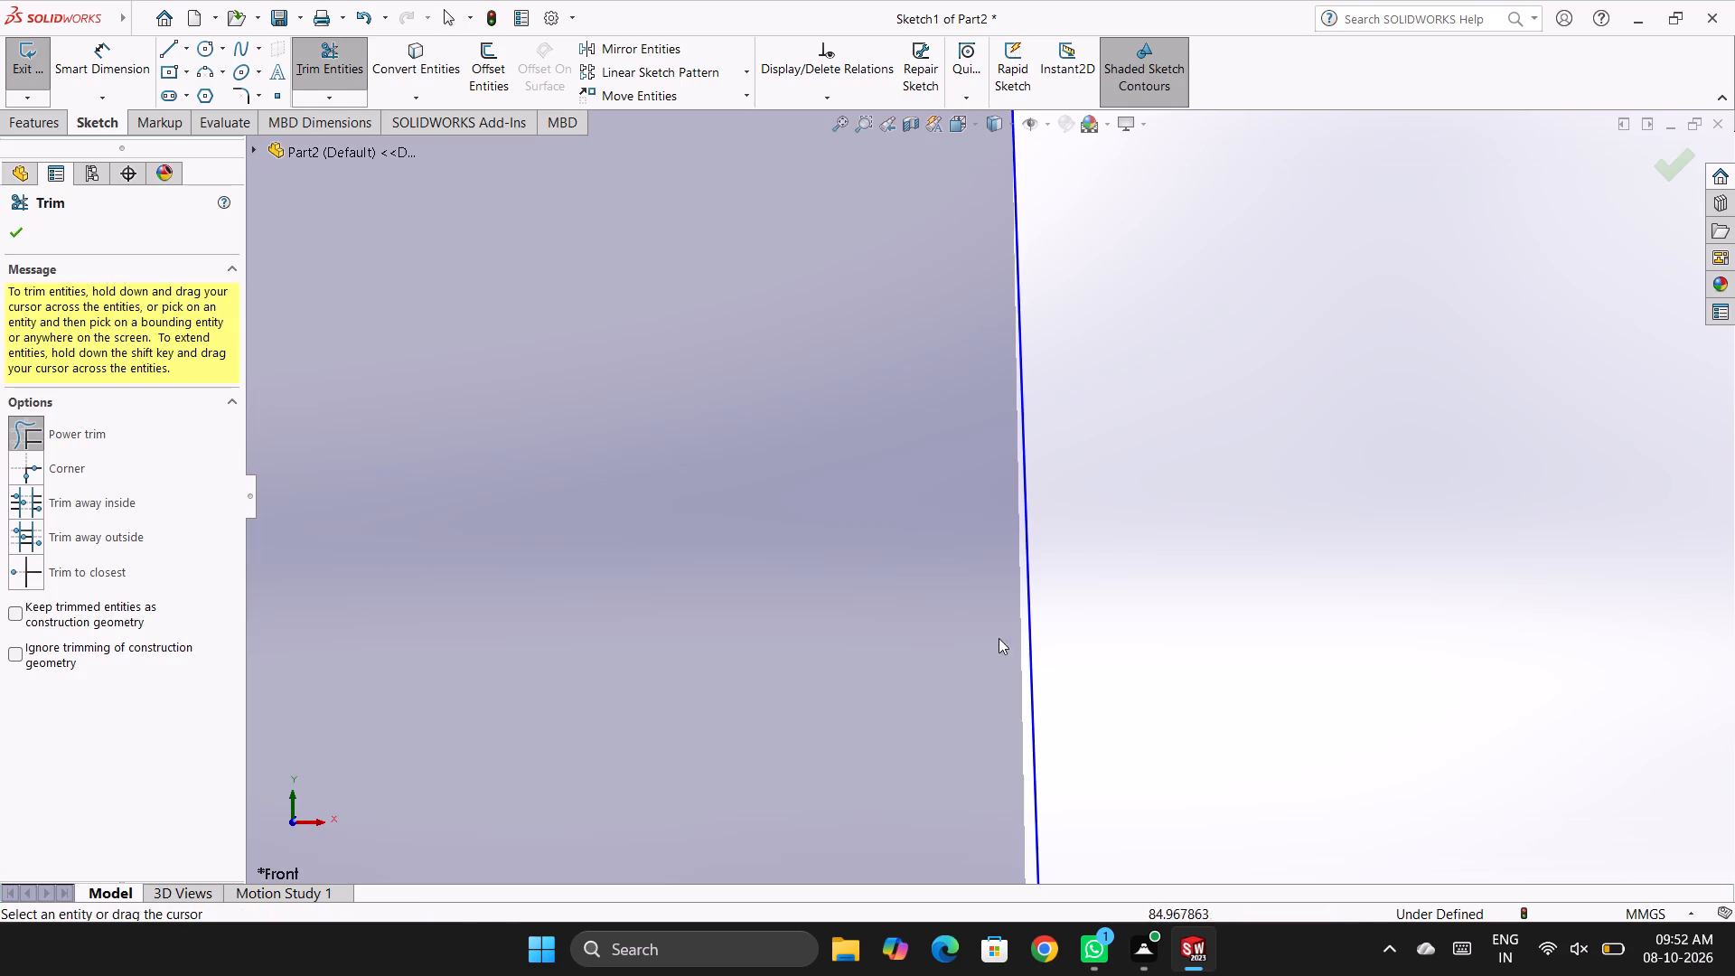
scroll(1282, 601, up, 4)
key(Escape)
scroll(1259, 573, up, 14)
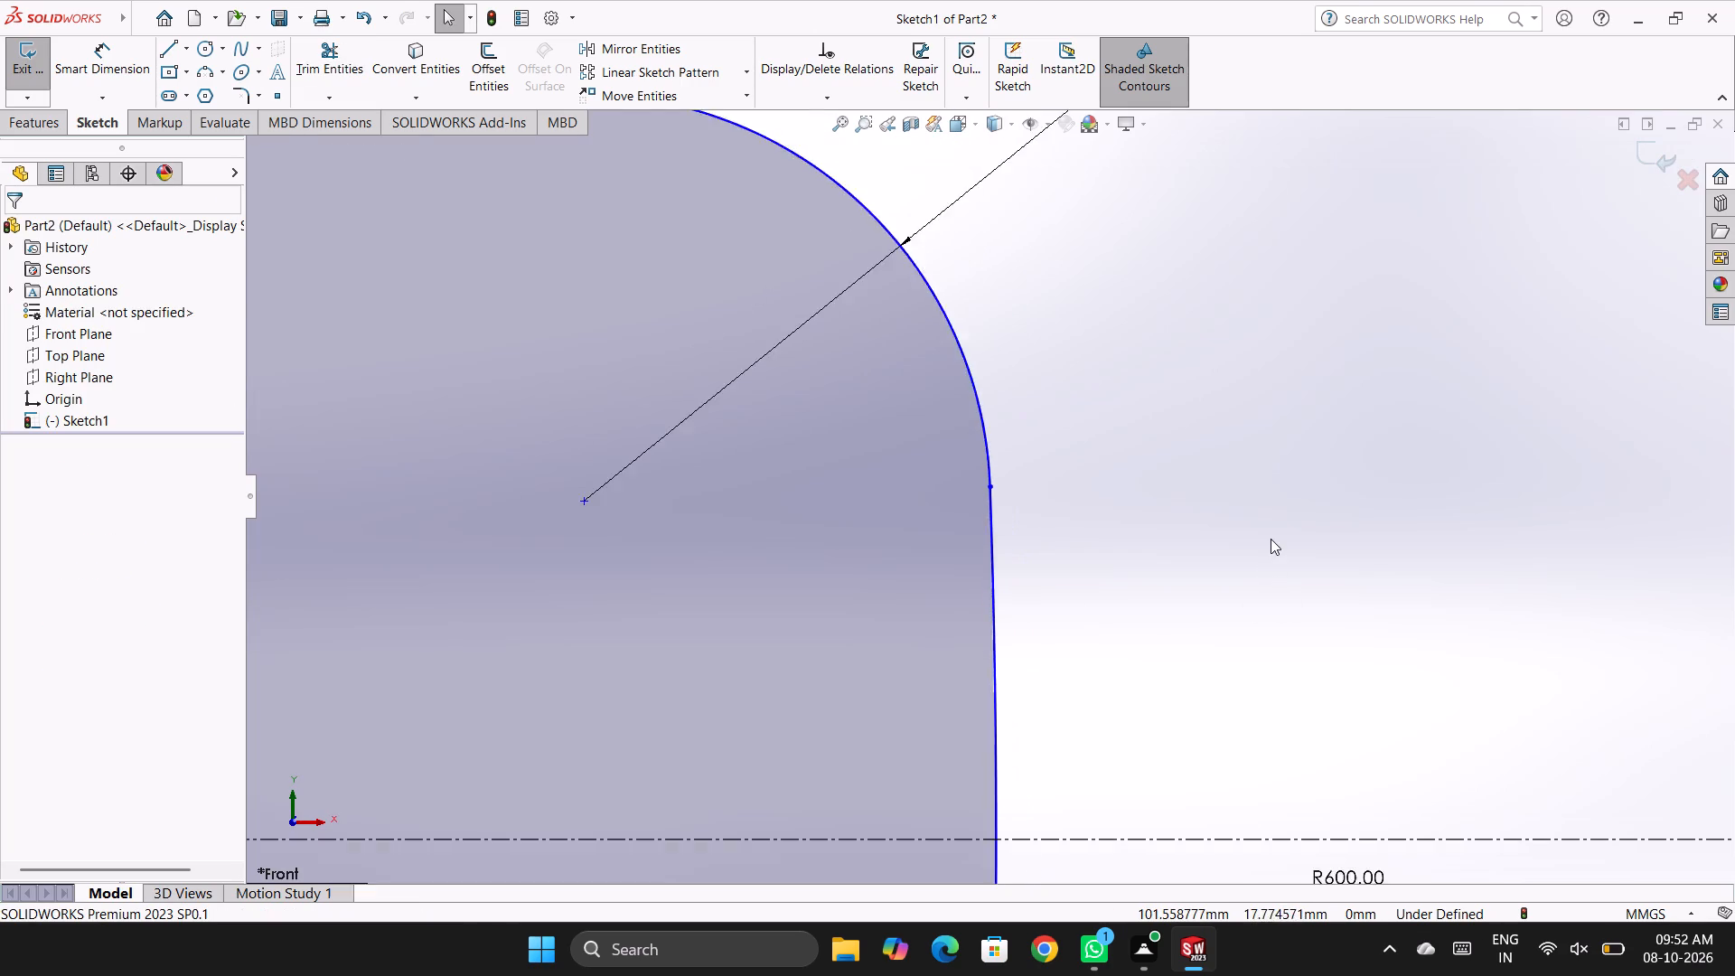
scroll(1271, 539, up, 6)
key(Escape)
key(Escape)
key(Escape)
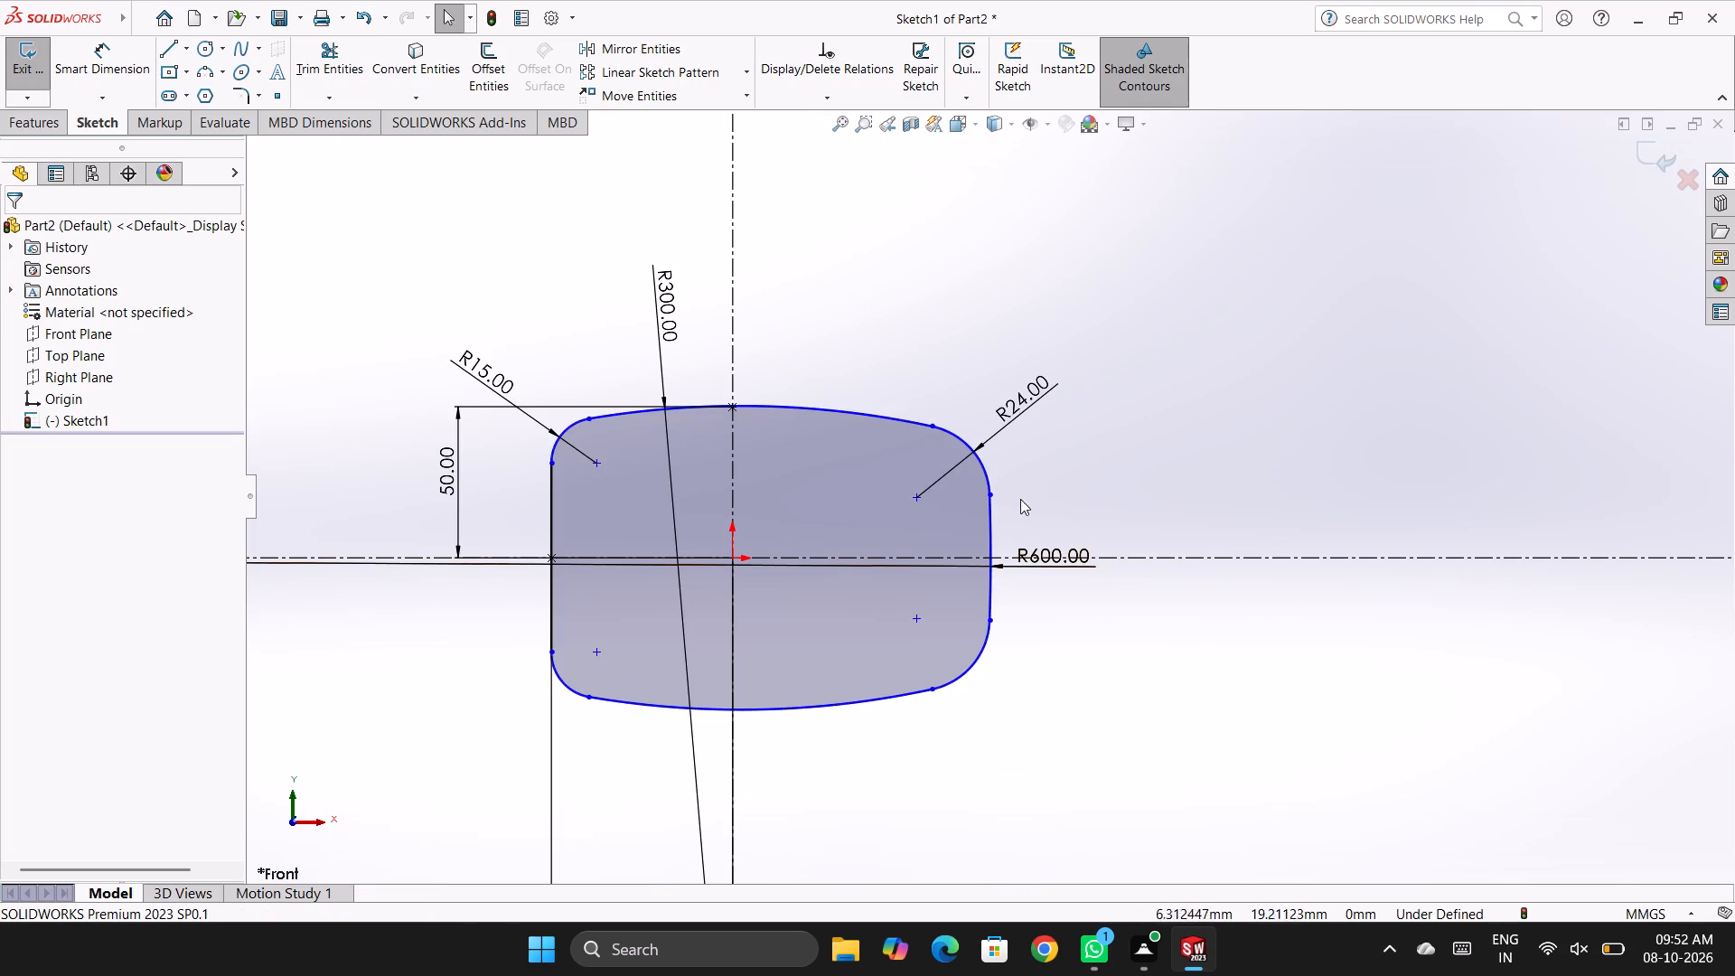
key(Escape)
key(Escape)
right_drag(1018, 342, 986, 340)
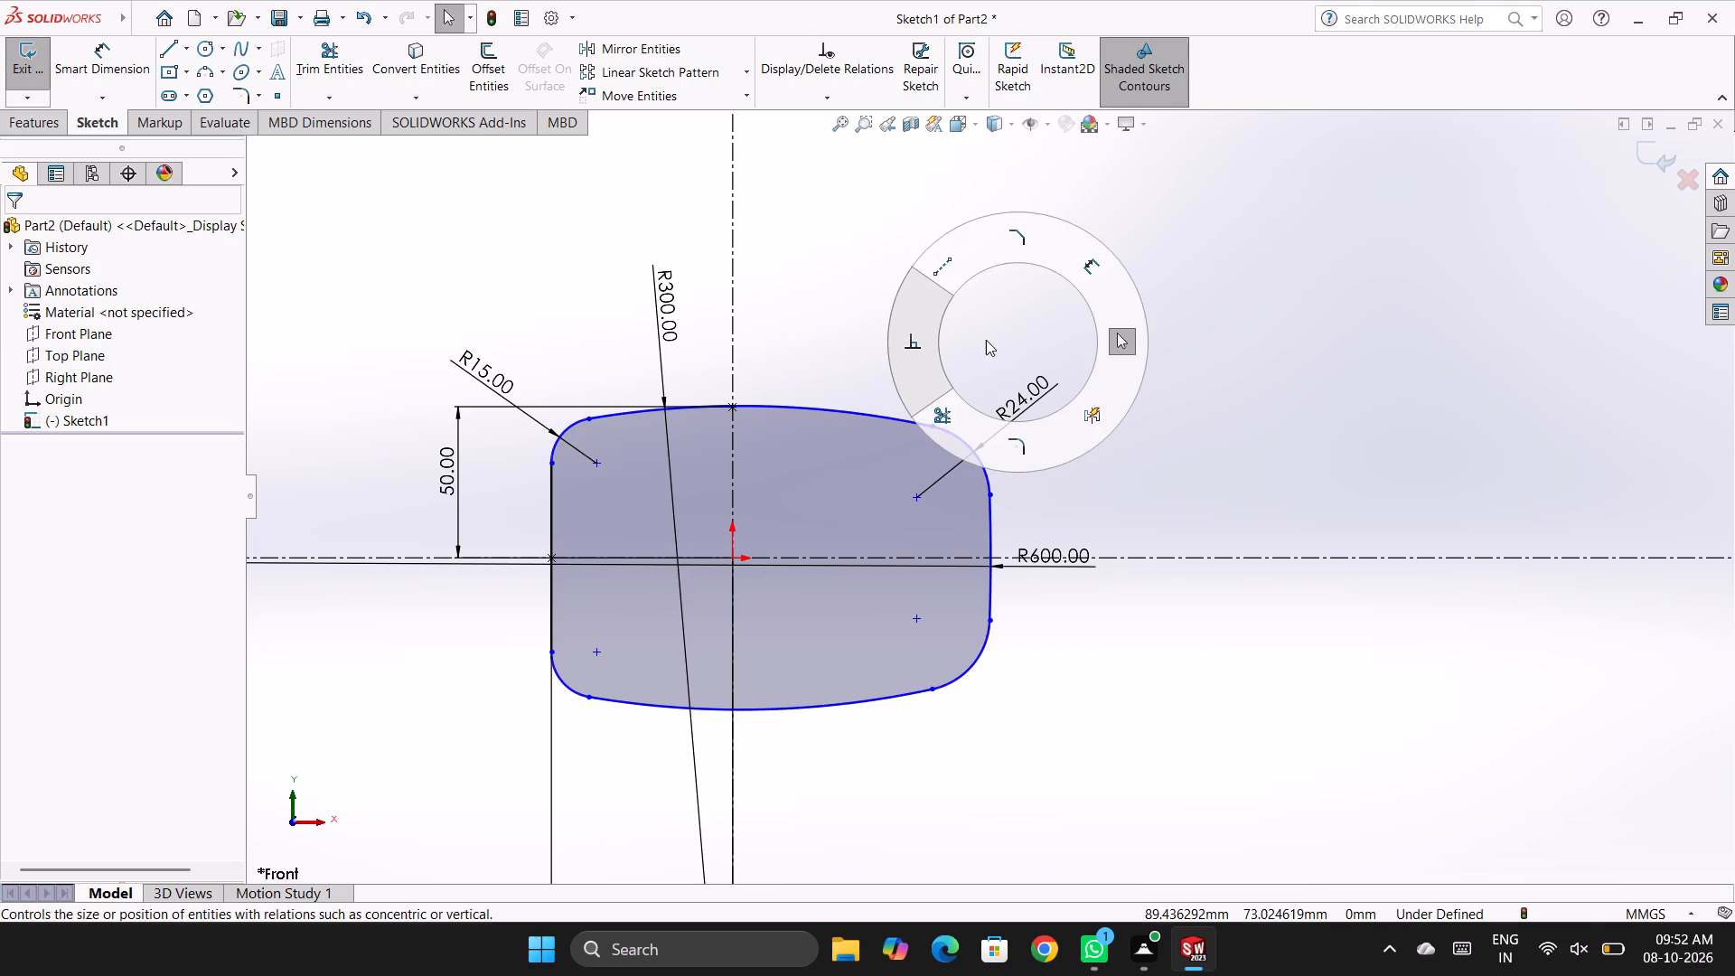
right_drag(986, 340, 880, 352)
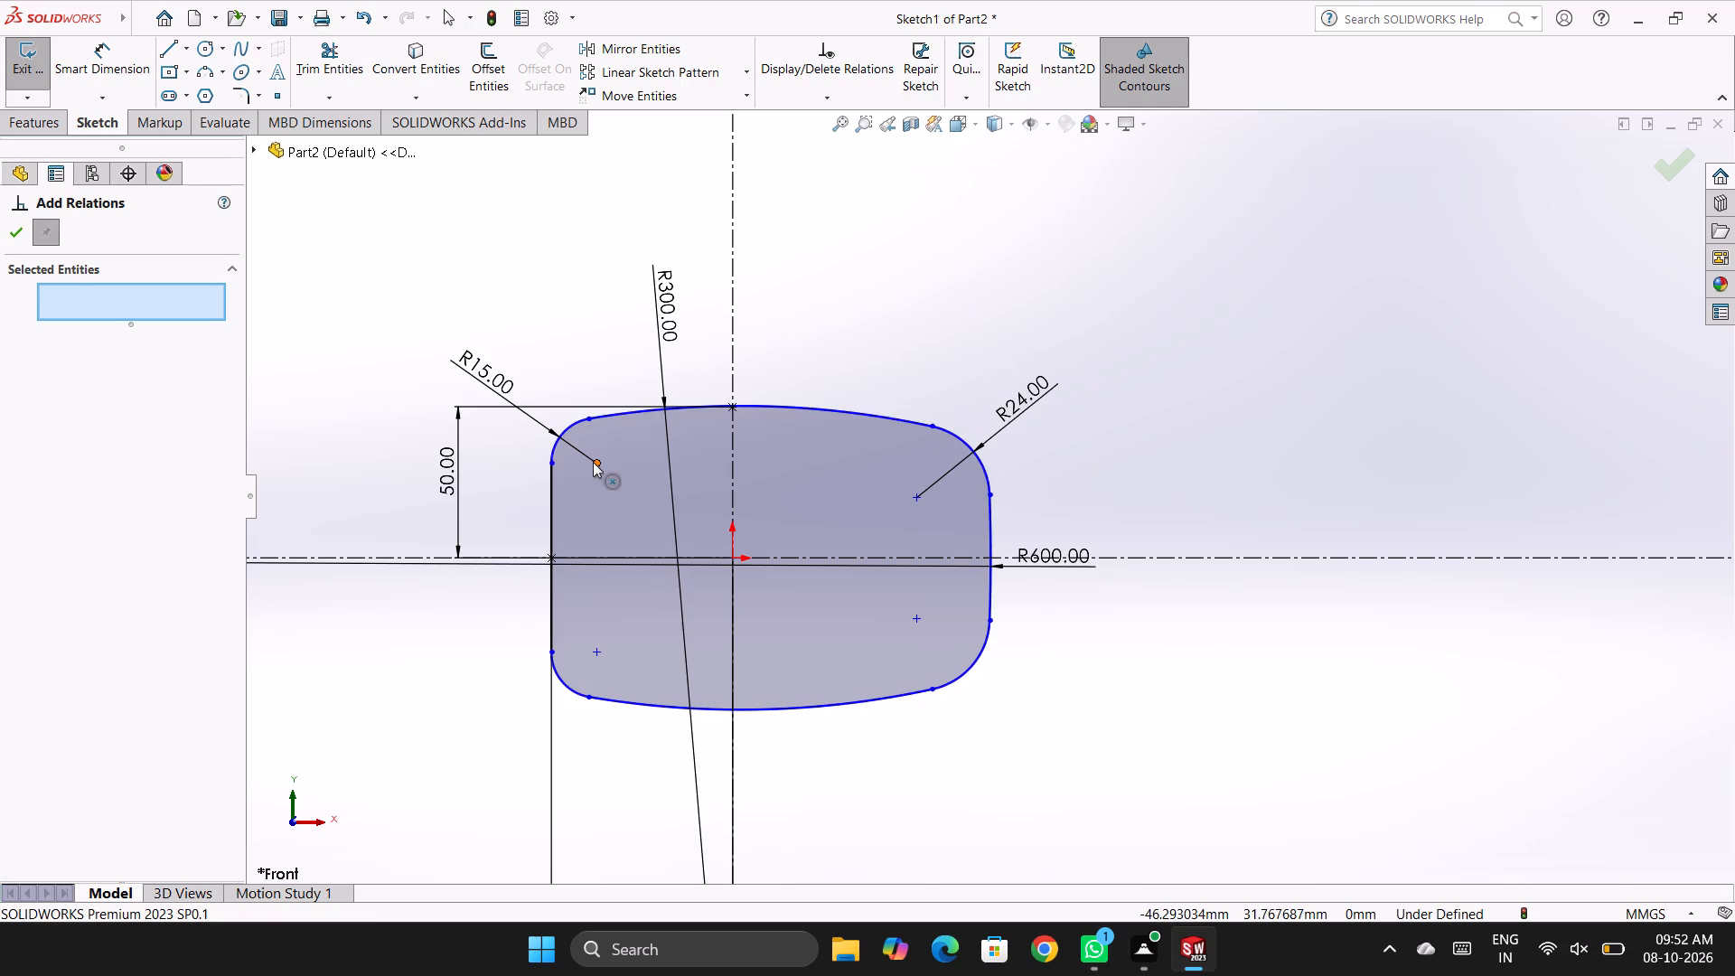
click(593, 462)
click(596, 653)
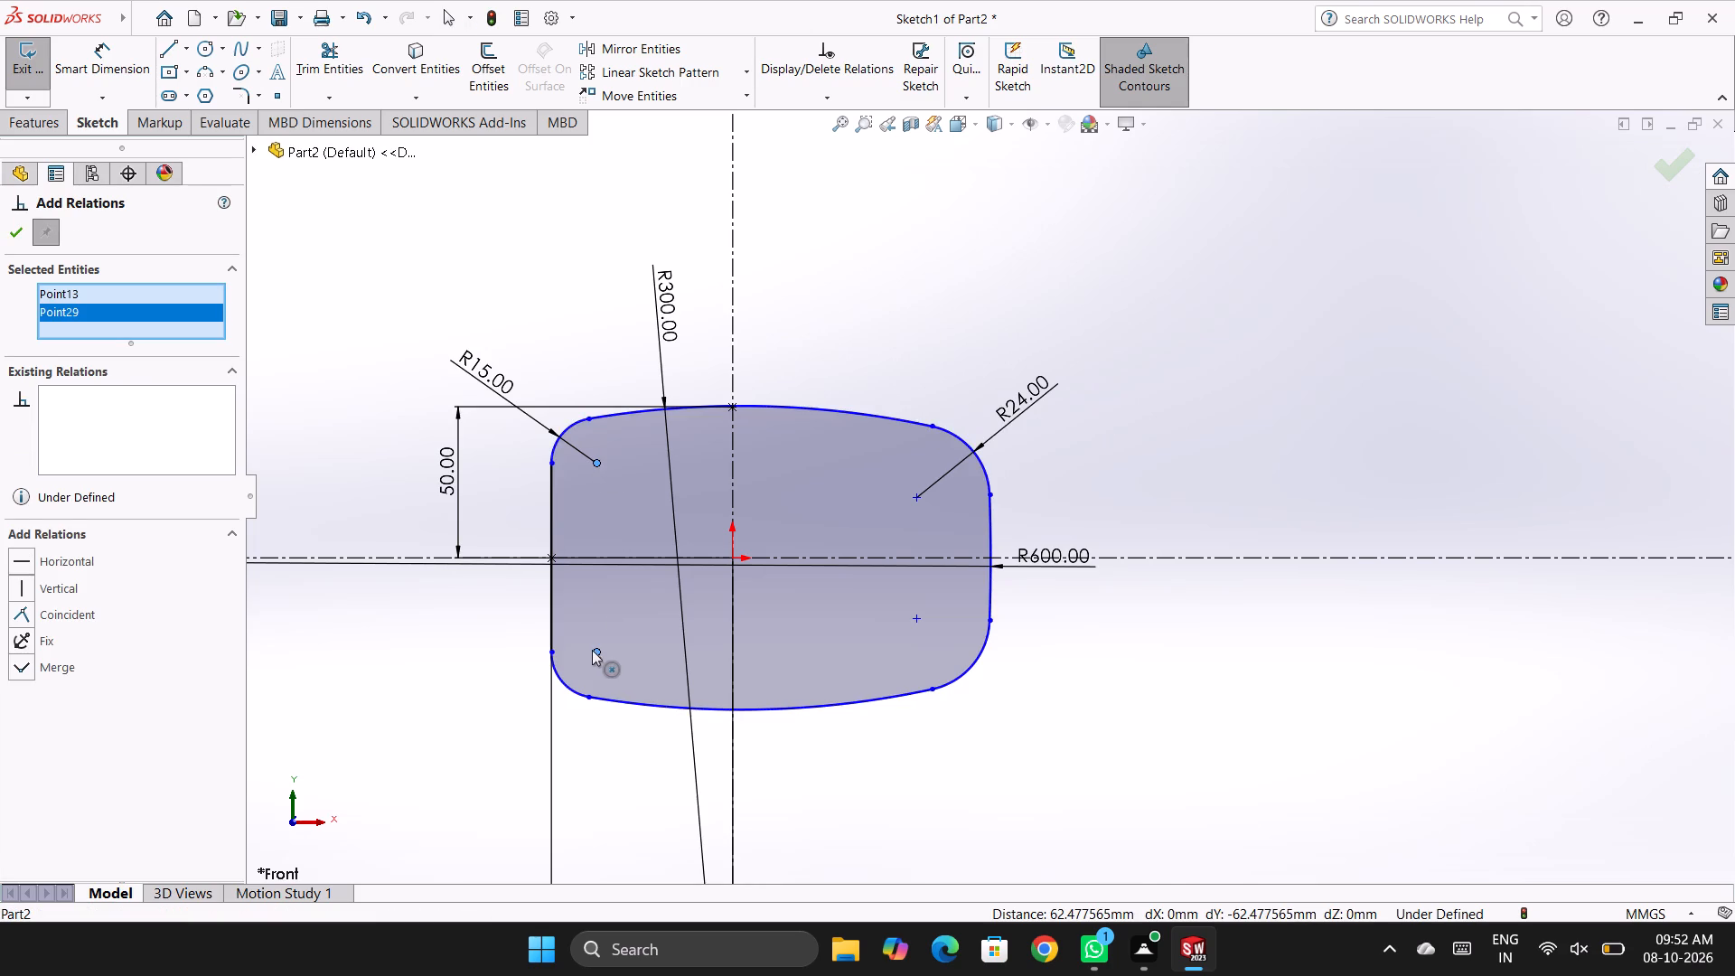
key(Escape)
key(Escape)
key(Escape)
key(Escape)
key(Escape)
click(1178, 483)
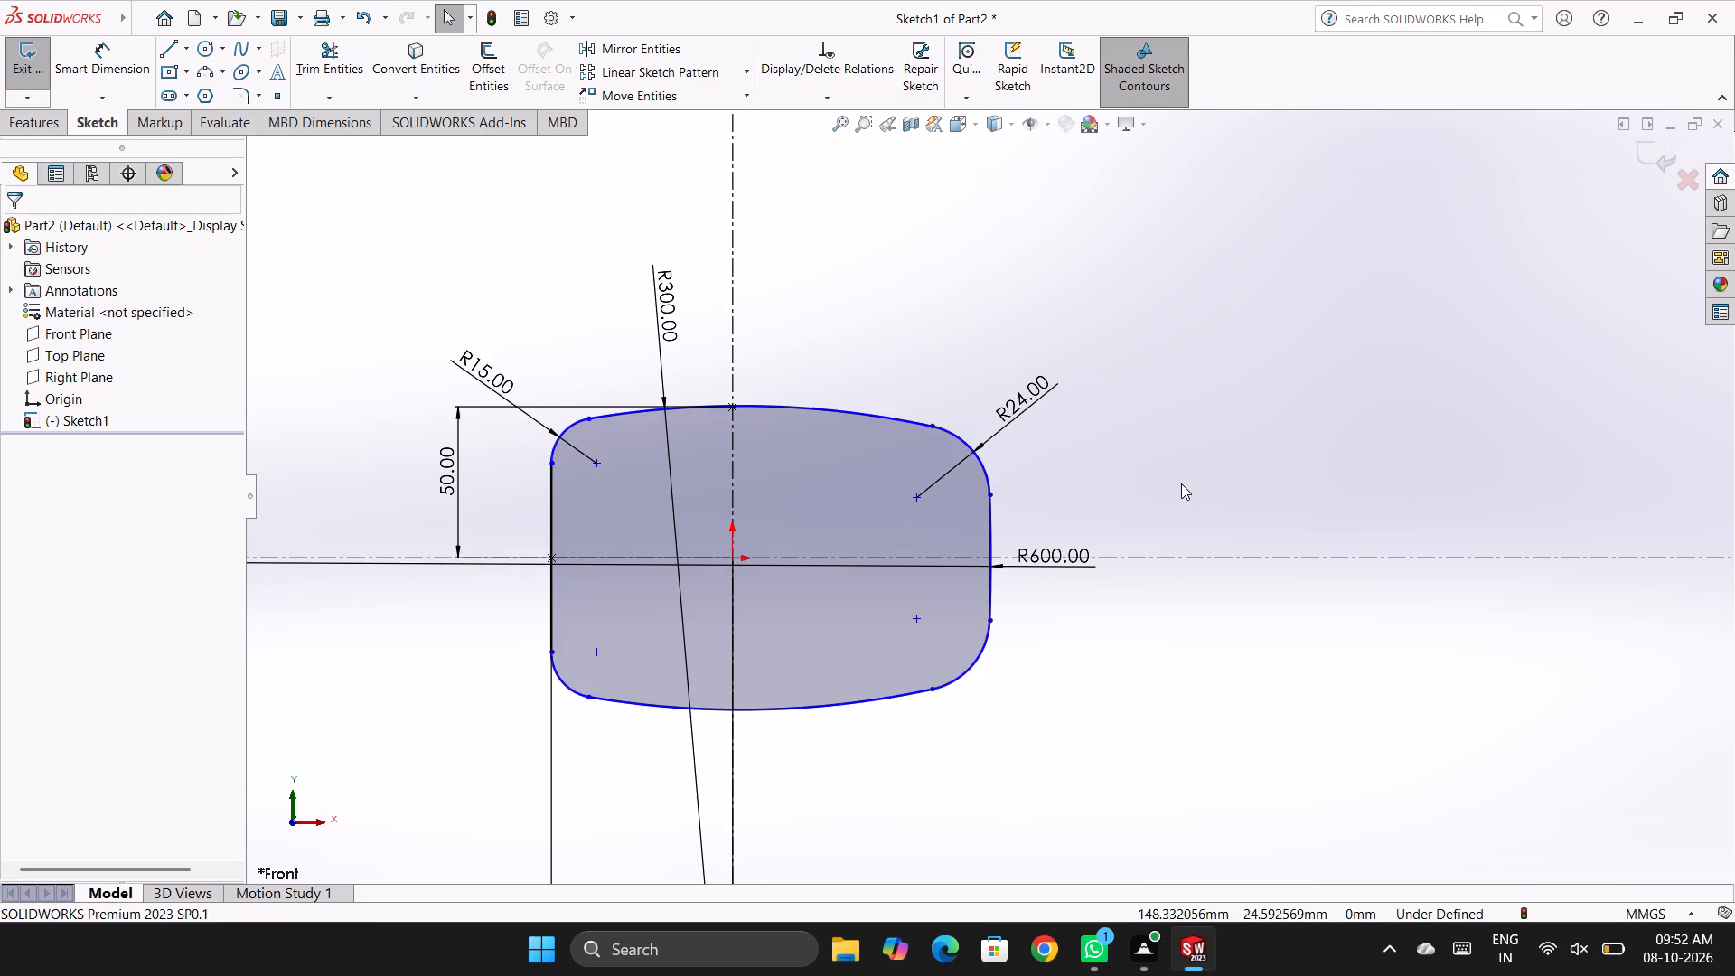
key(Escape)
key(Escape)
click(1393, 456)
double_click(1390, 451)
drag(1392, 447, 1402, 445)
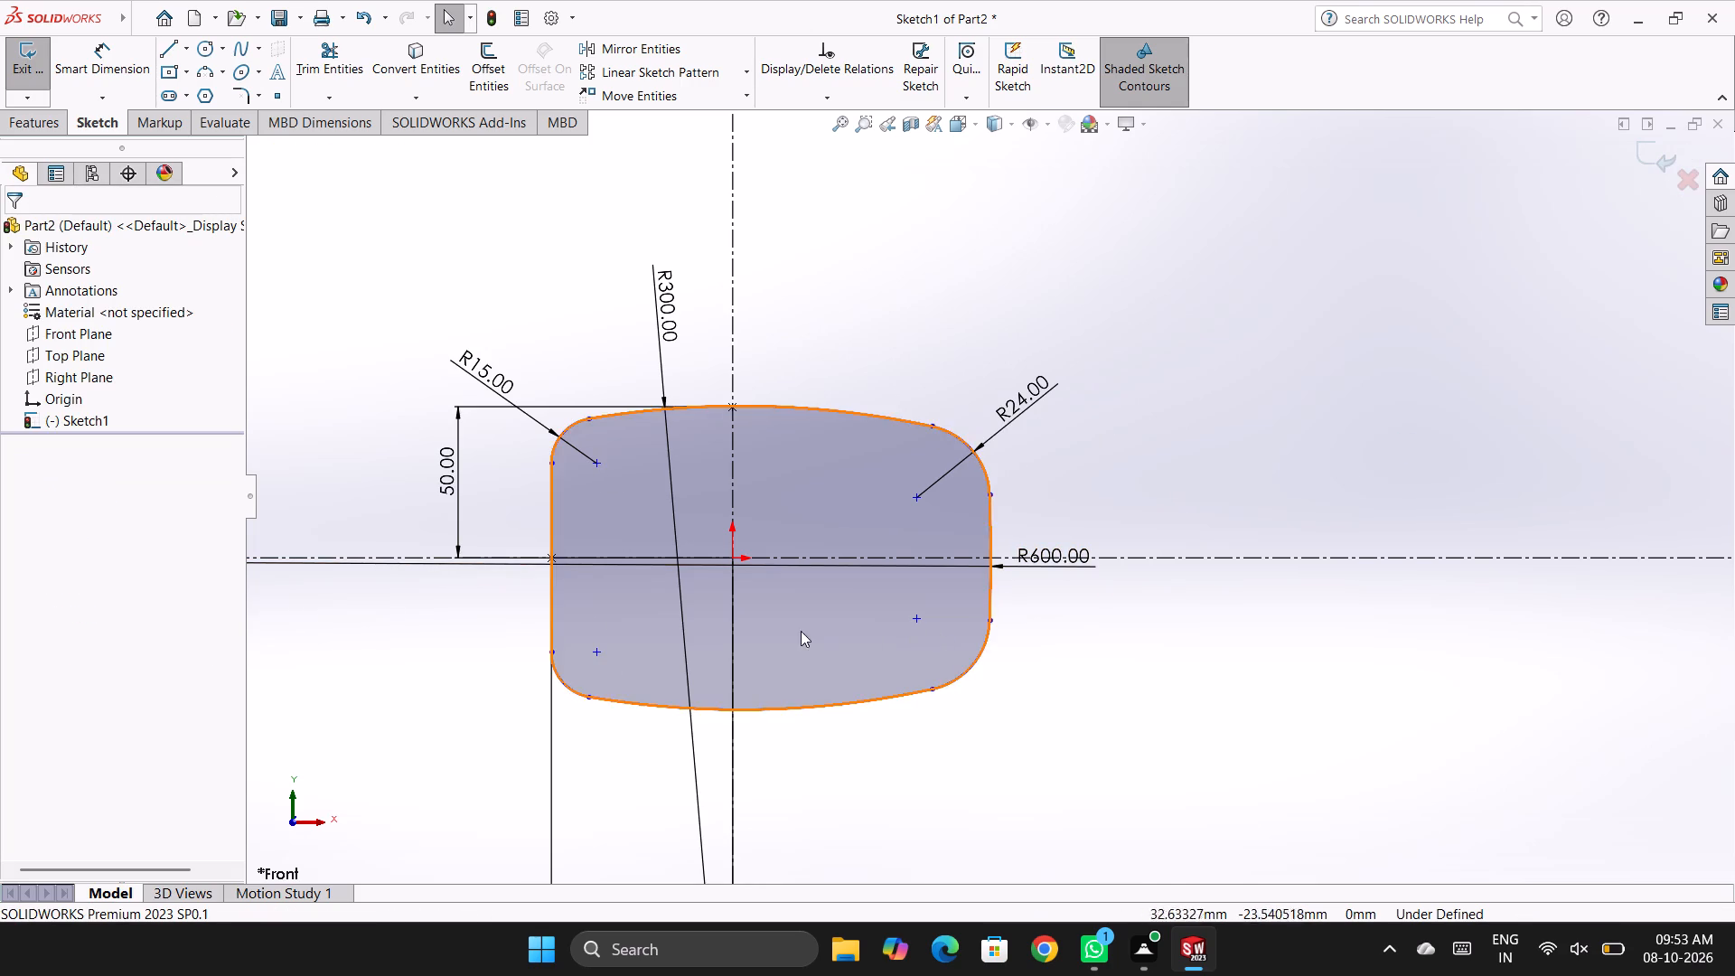
Dimension the 600 mm side arc's midpoint at 85 mm from the vertical centerline.
scroll(779, 540, down, 1)
scroll(1340, 582, up, 2)
scroll(1026, 576, down, 3)
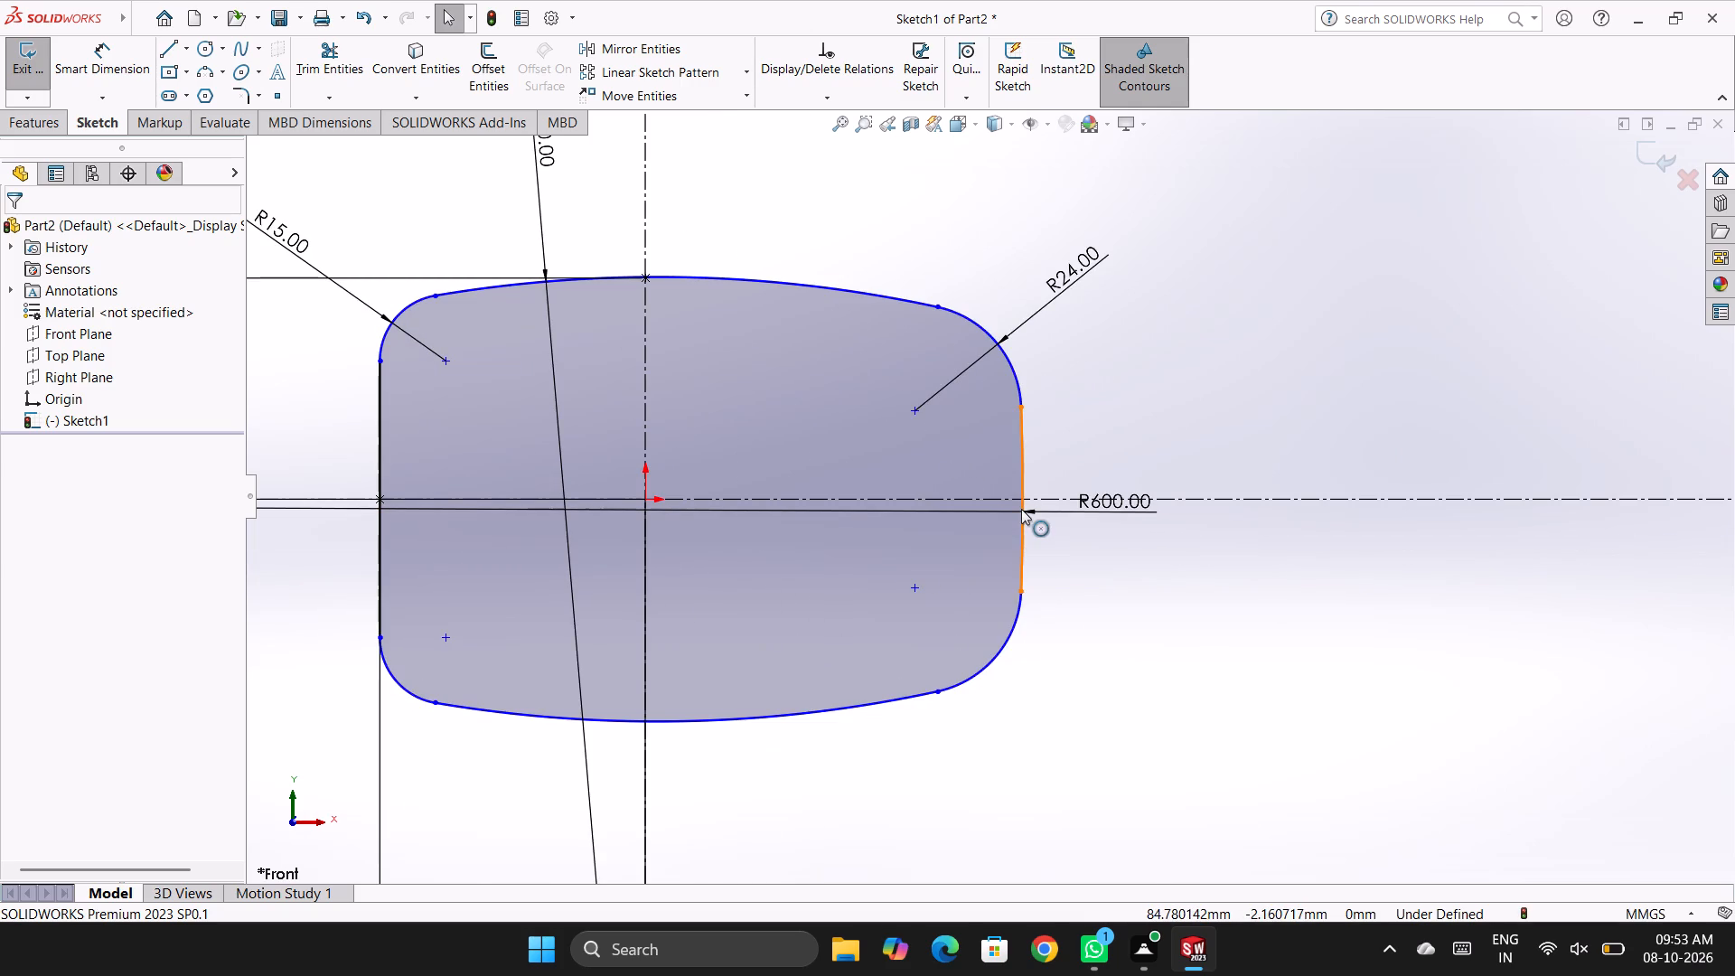
scroll(1309, 665, up, 5)
scroll(1088, 625, down, 3)
right_drag(1208, 308, 1162, 309)
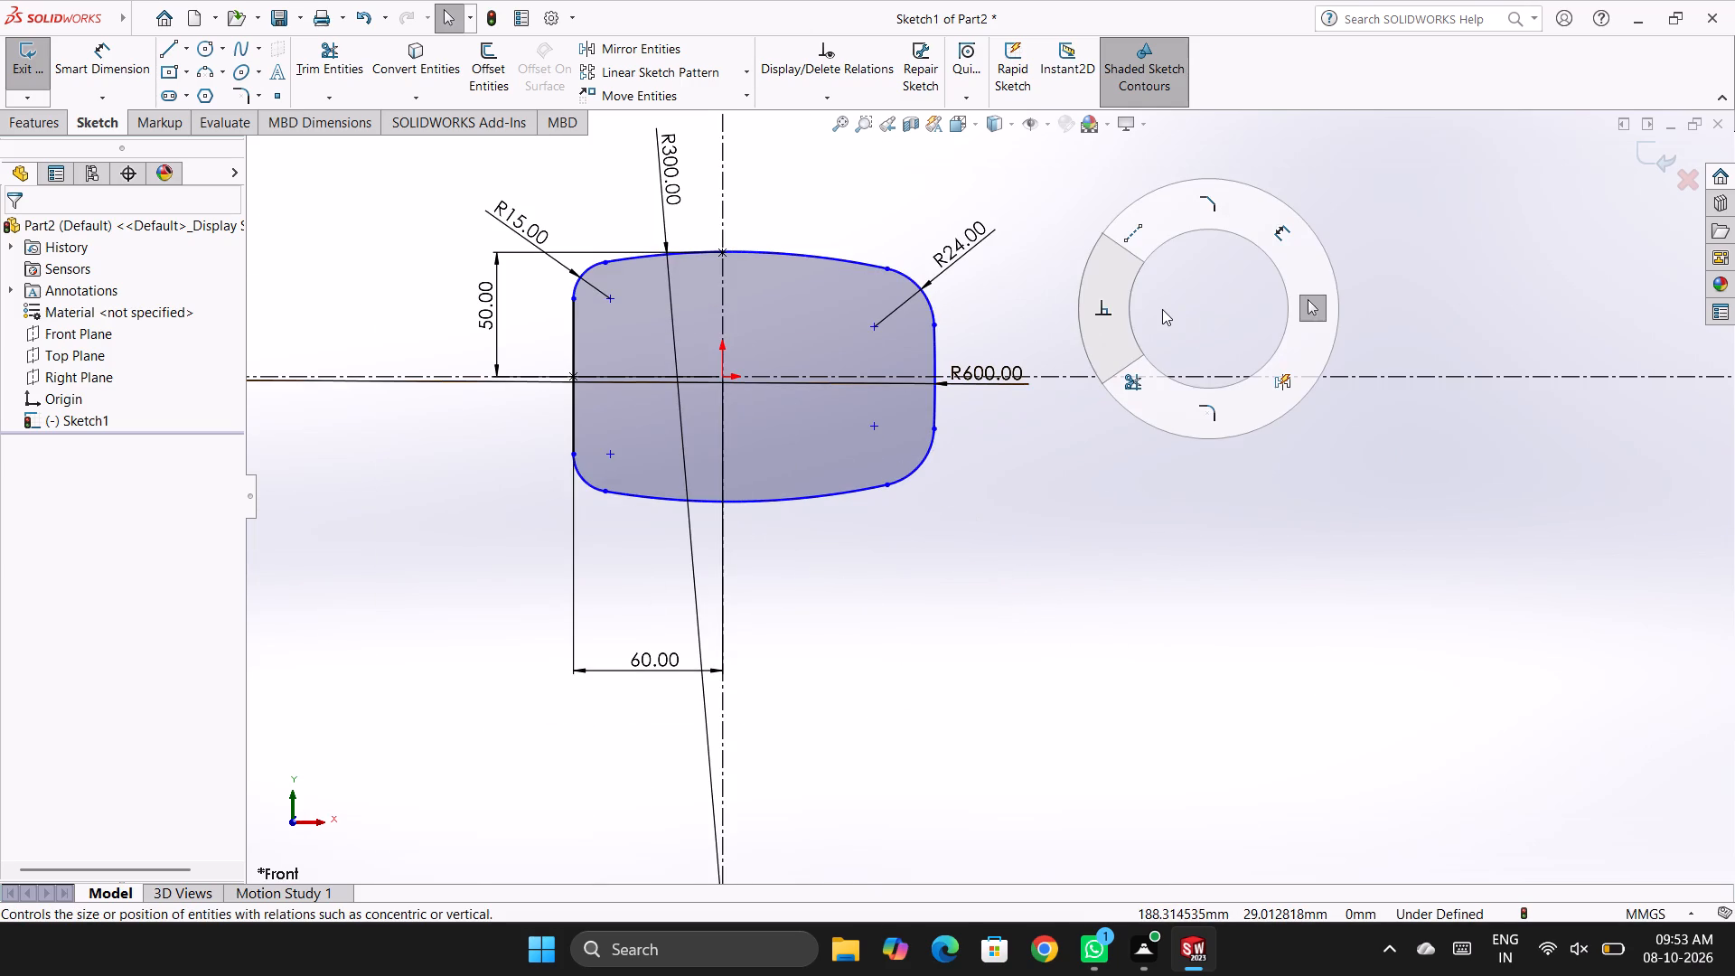
right_drag(1162, 309, 1161, 314)
right_drag(1161, 314, 1338, 277)
right_drag(1111, 350, 1213, 304)
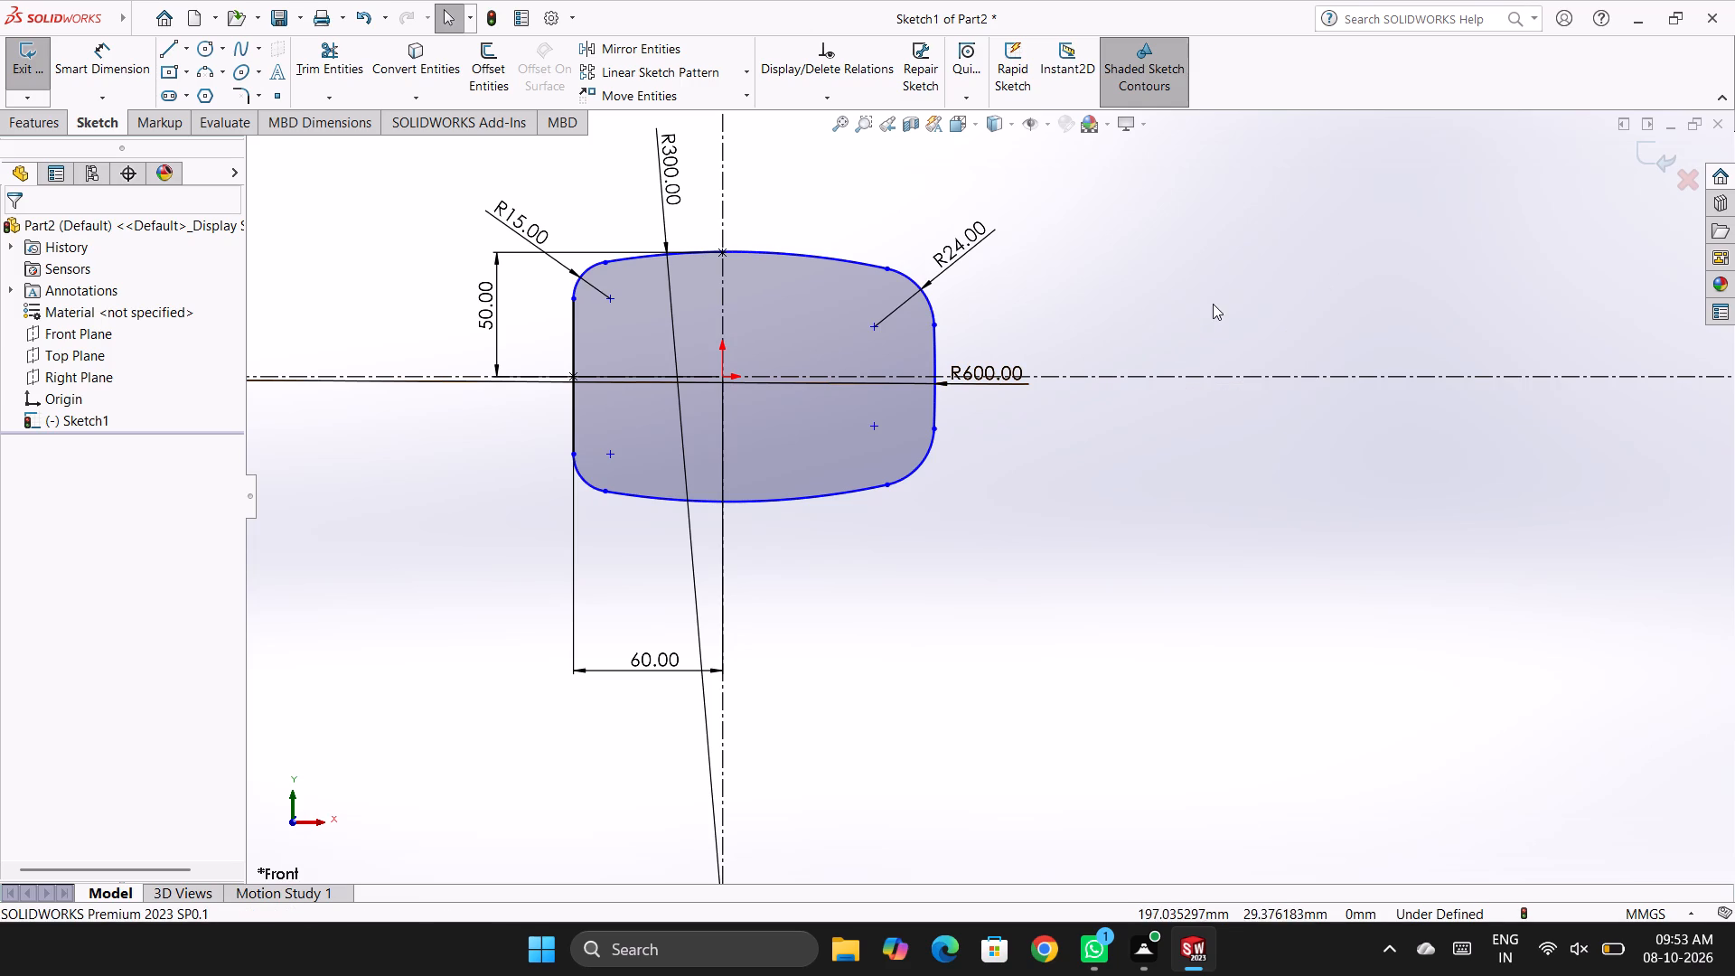
right_drag(1213, 304, 1186, 317)
right_drag(1071, 340, 1162, 295)
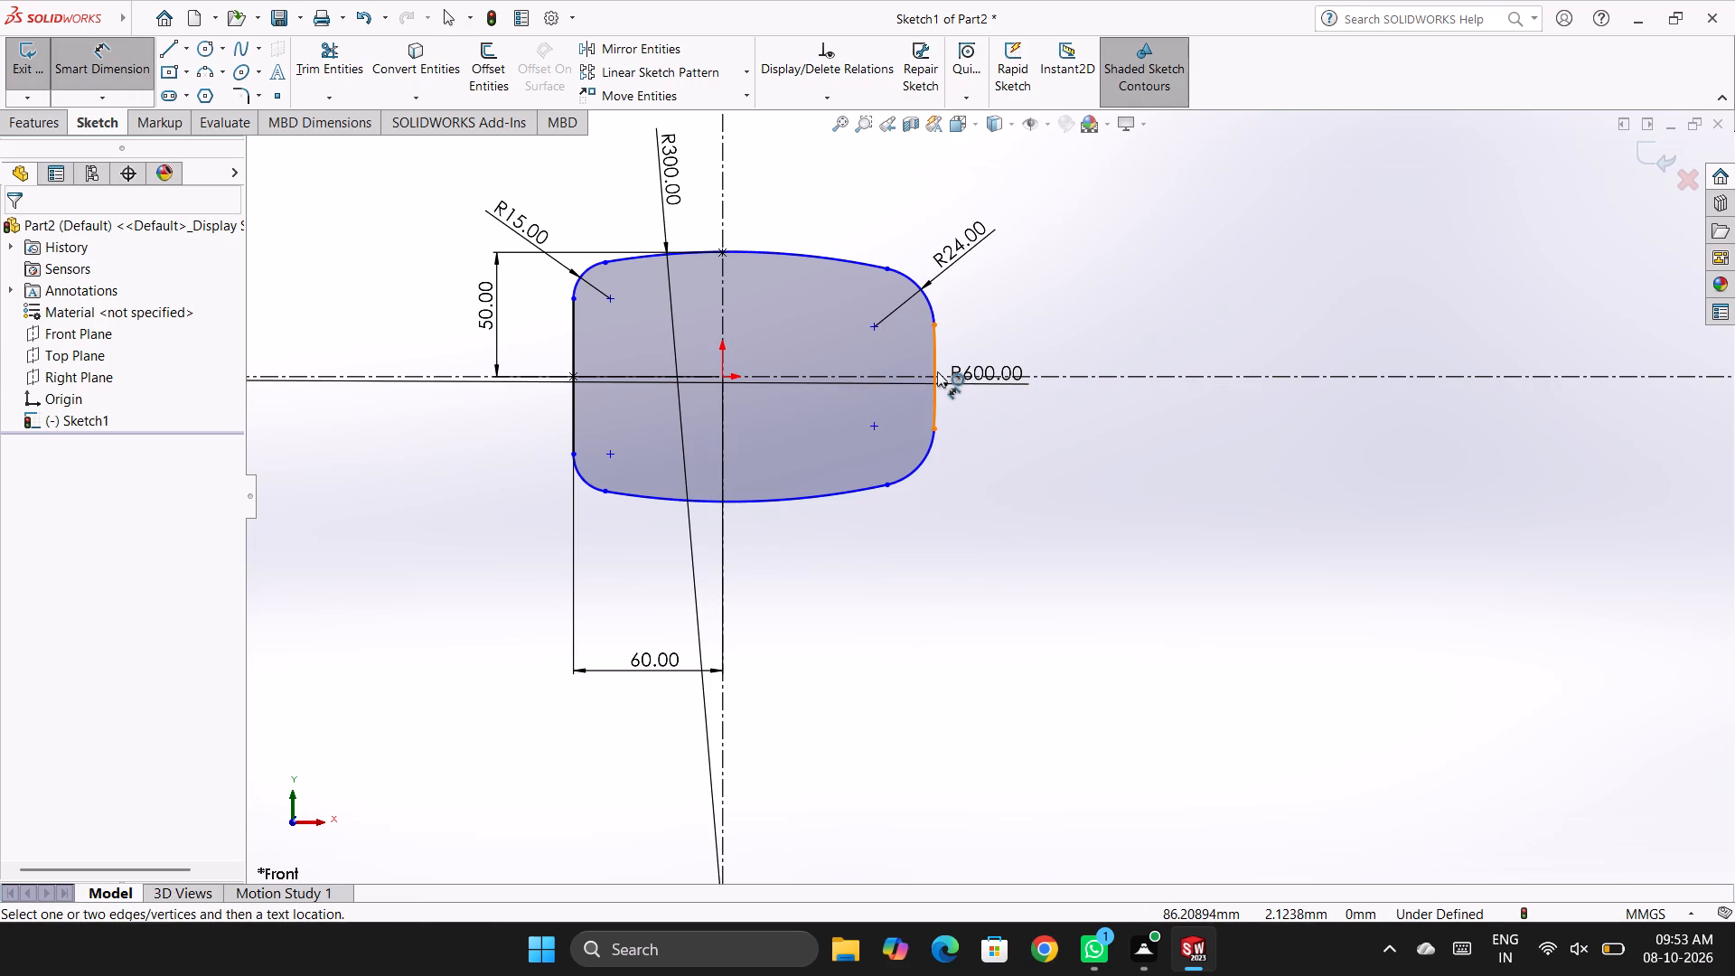
click(934, 374)
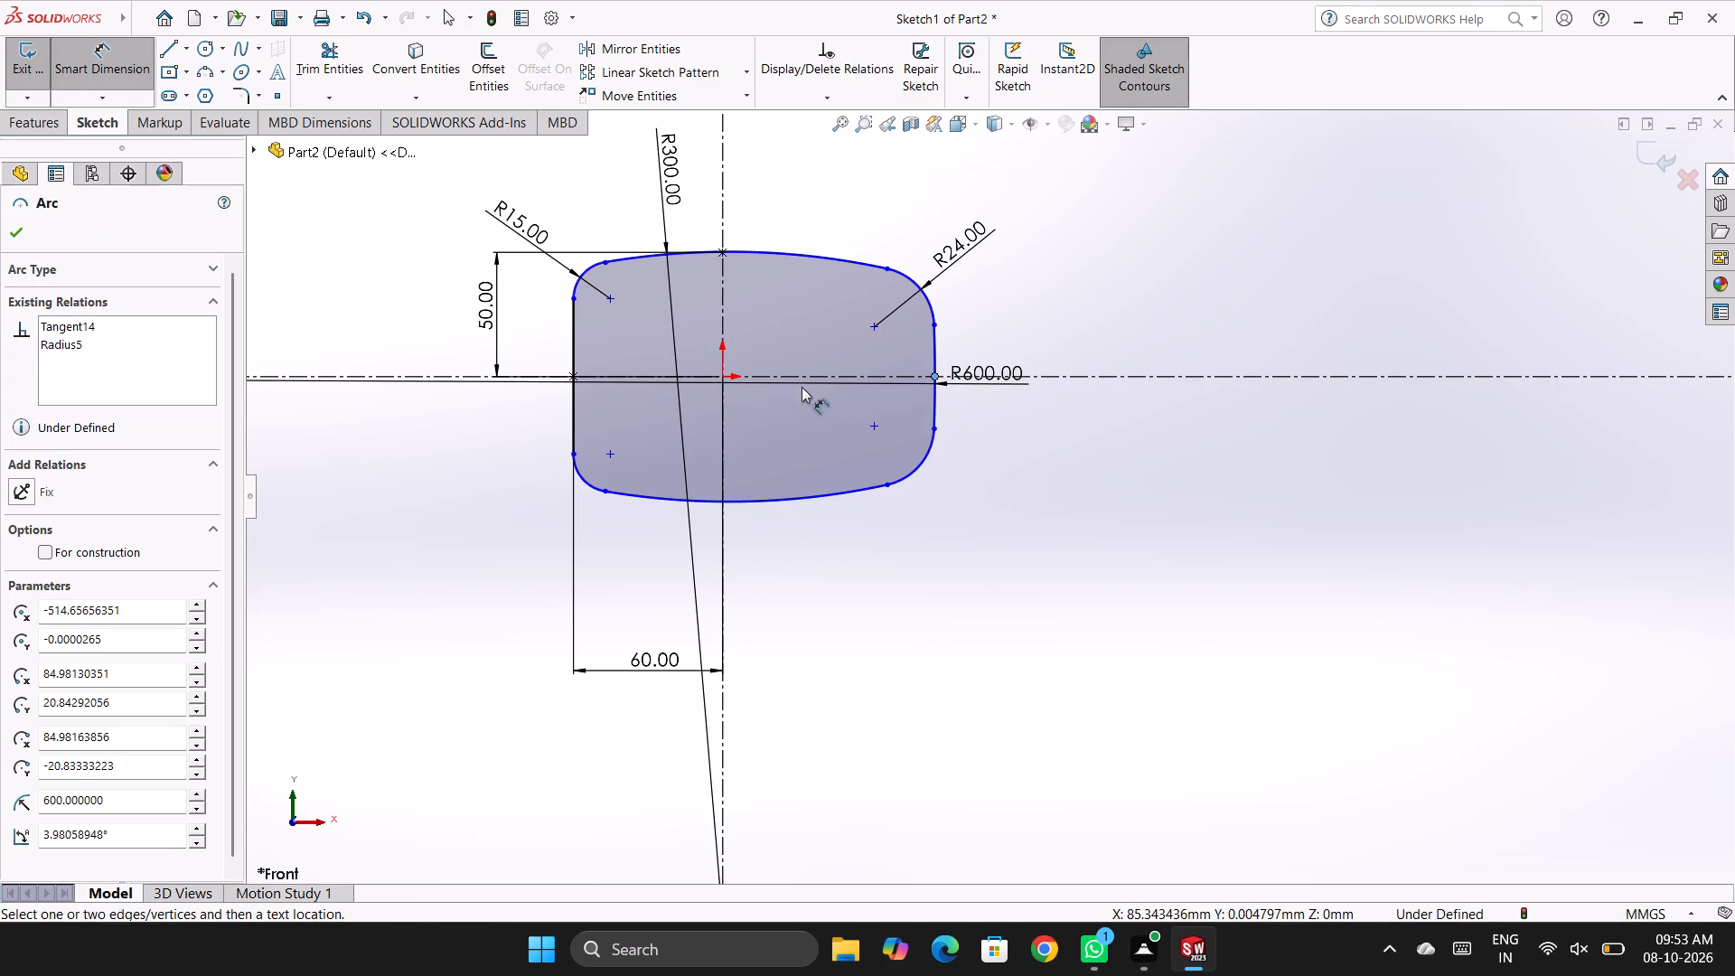
click(726, 304)
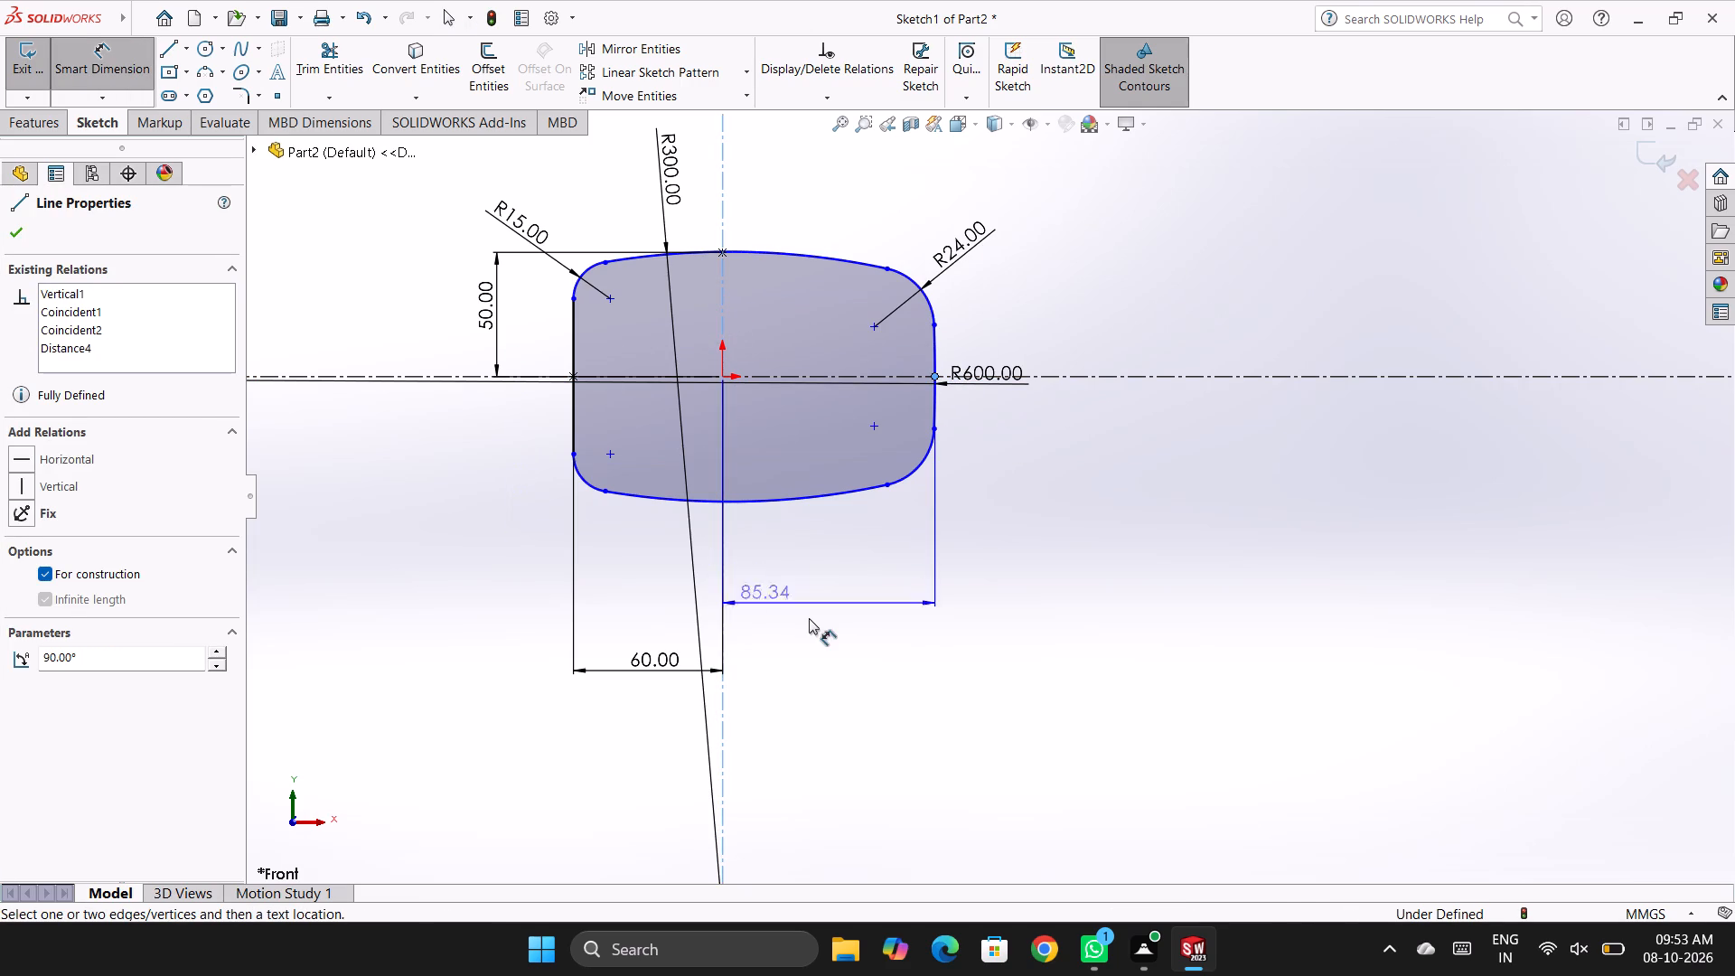
click(806, 670)
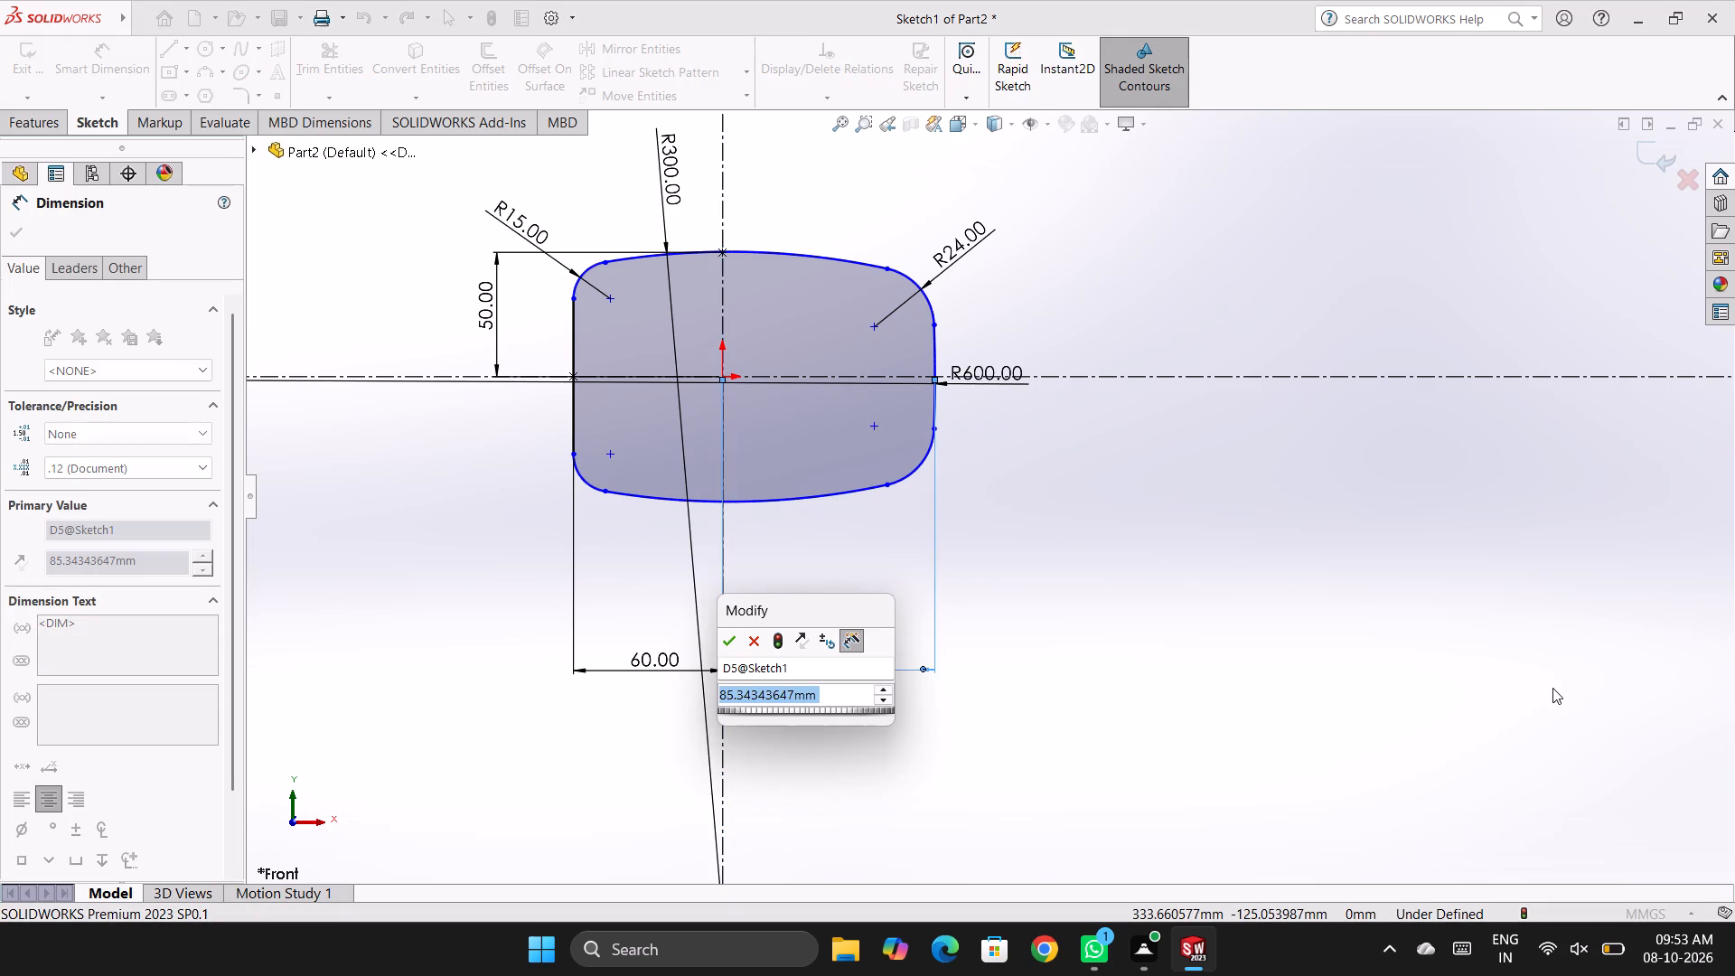
text(85)
key(Return)
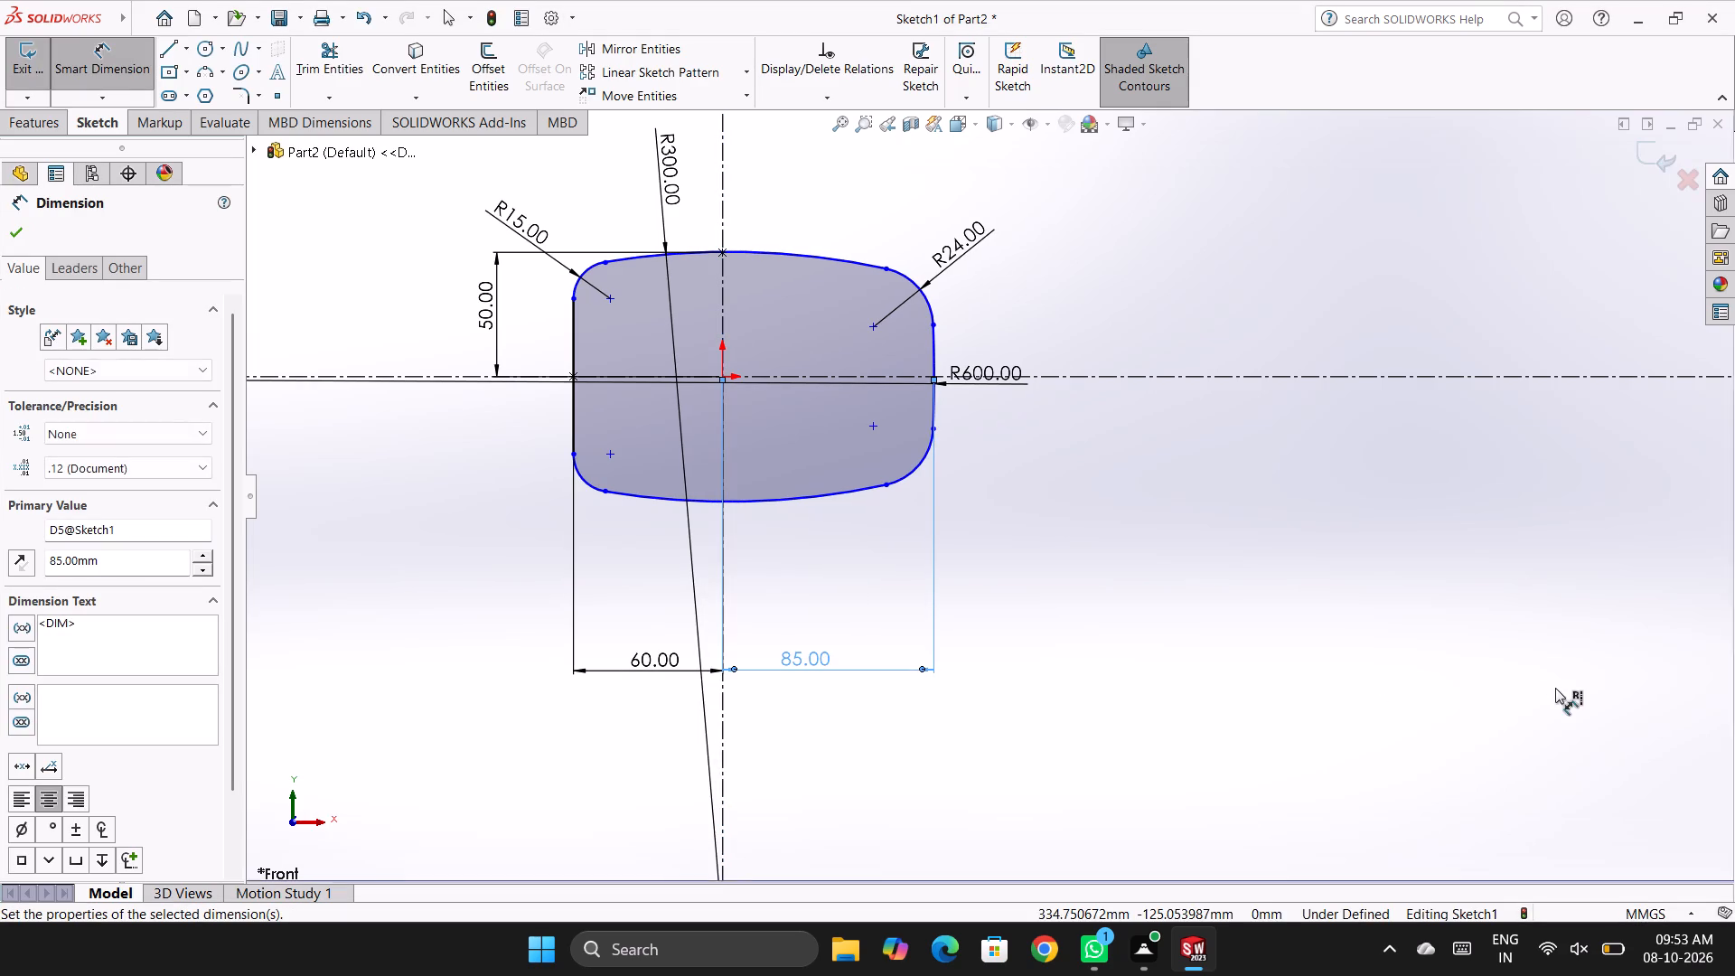
click(1131, 622)
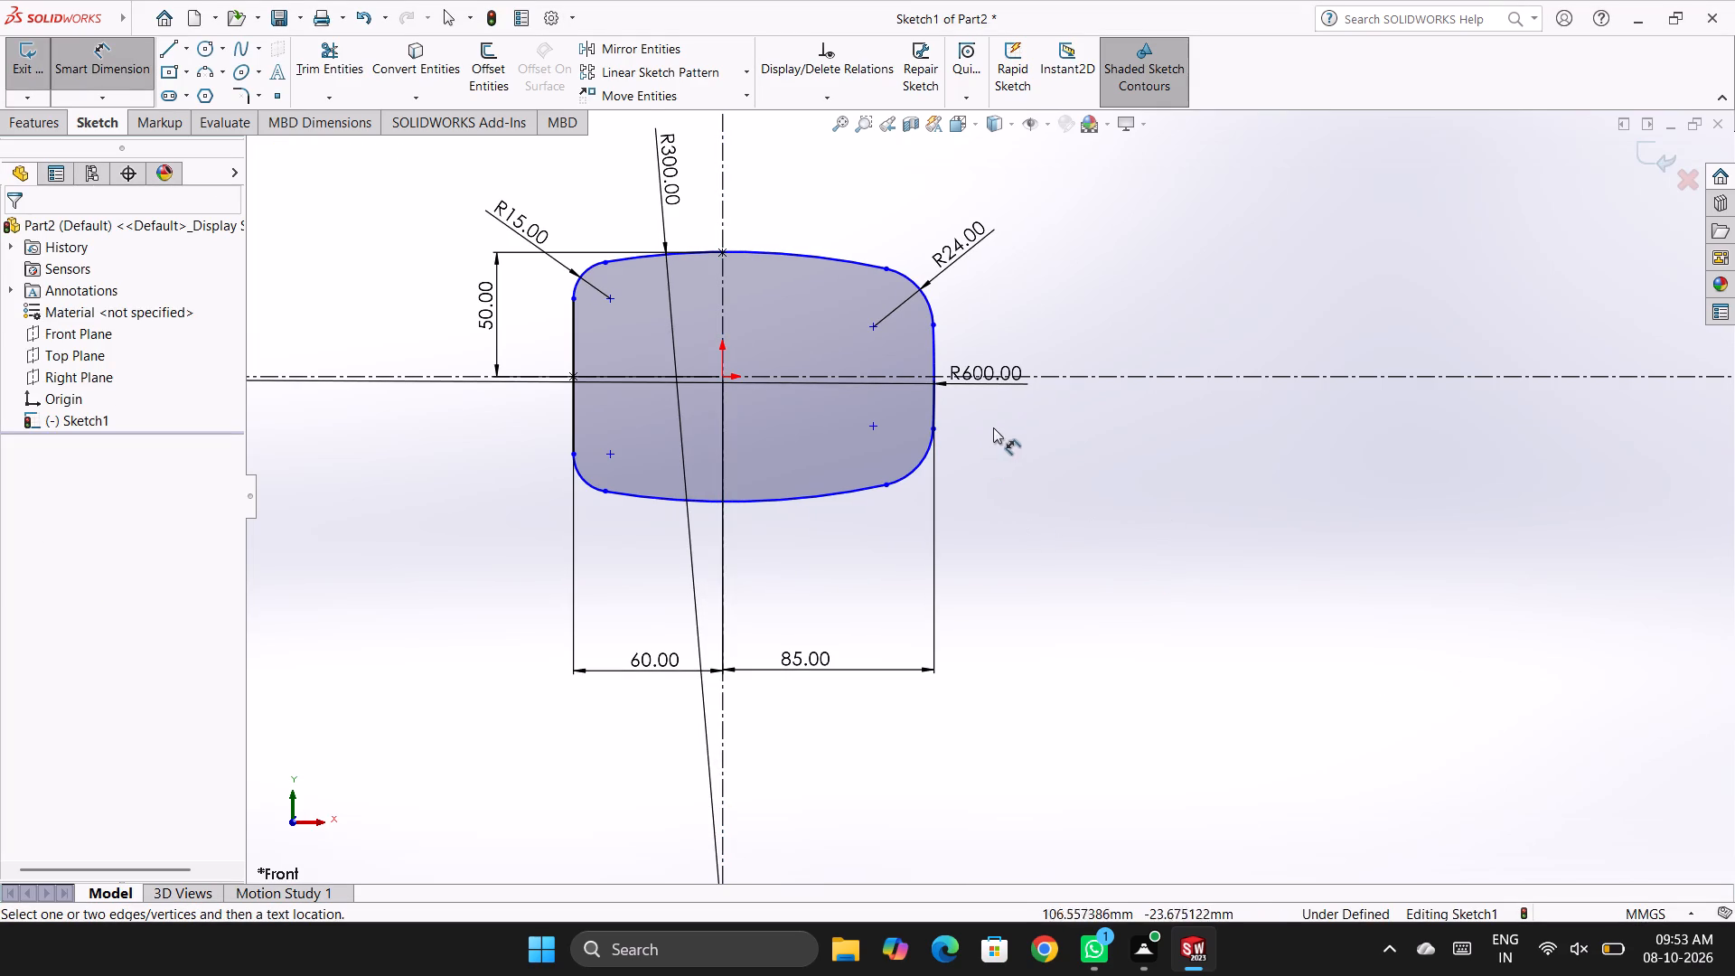
Reposition the R600 dimension label just above the horizontal centerline, clear of the line.
drag(945, 384, 950, 366)
click(1053, 458)
click(986, 450)
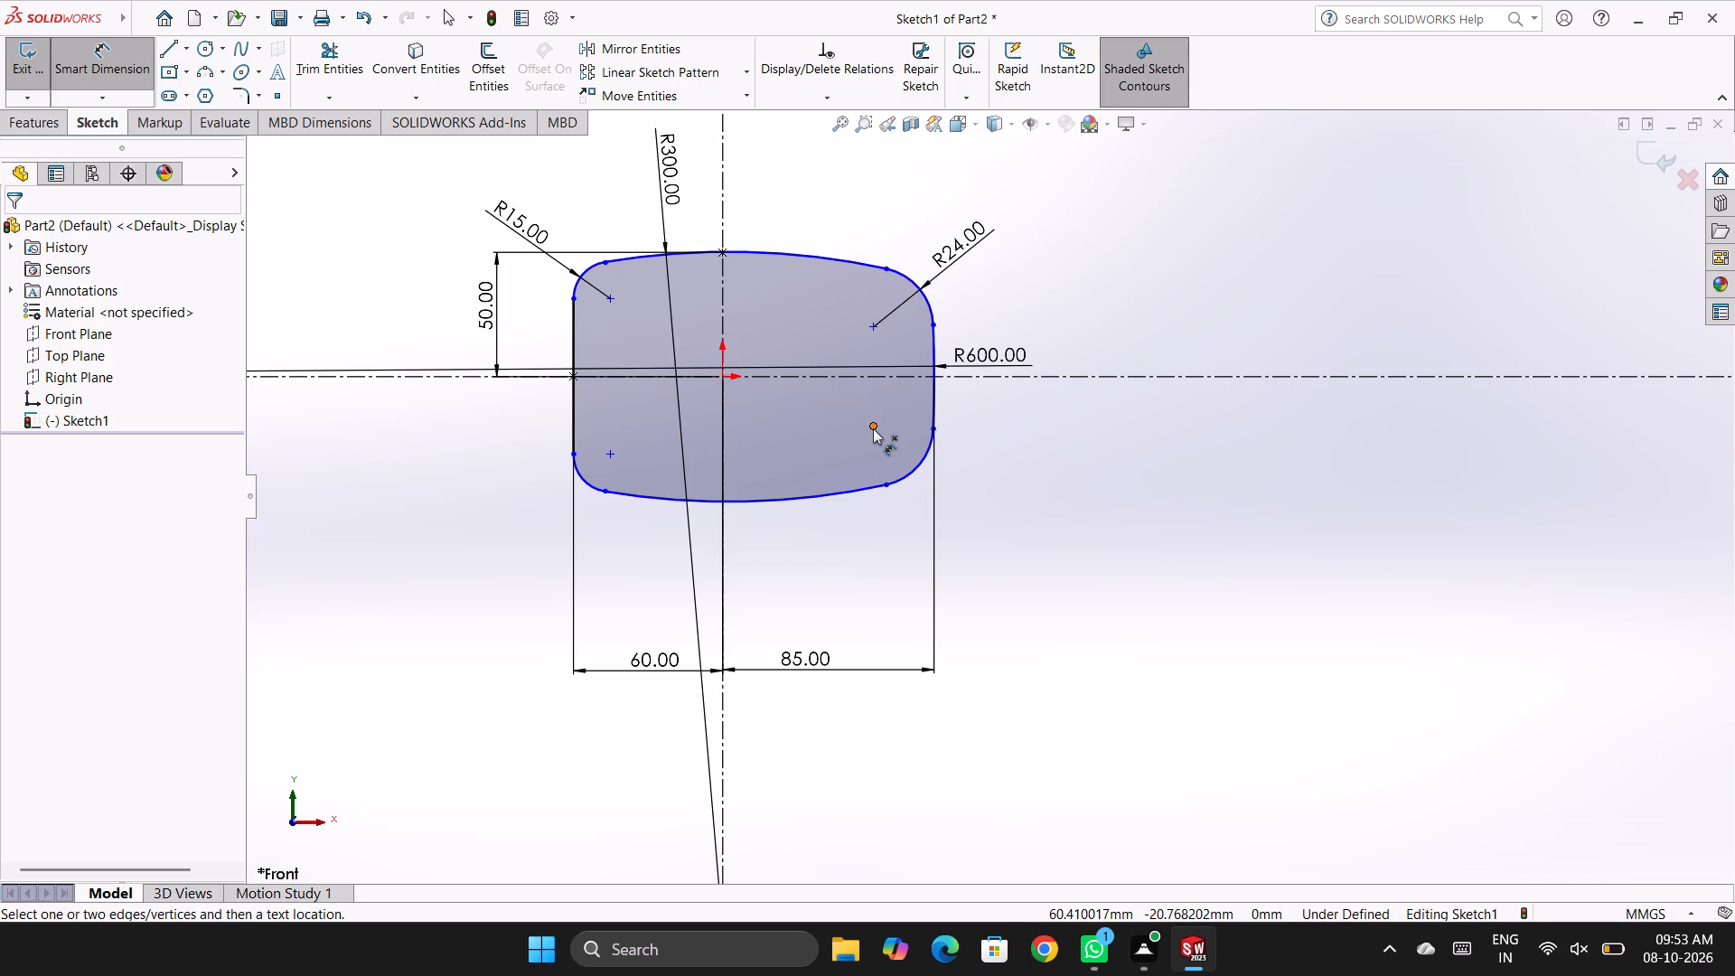
Dimension the vertical distance between the centres of the upper and lower 24 mm corner arcs at 40 mm.
click(873, 428)
click(873, 324)
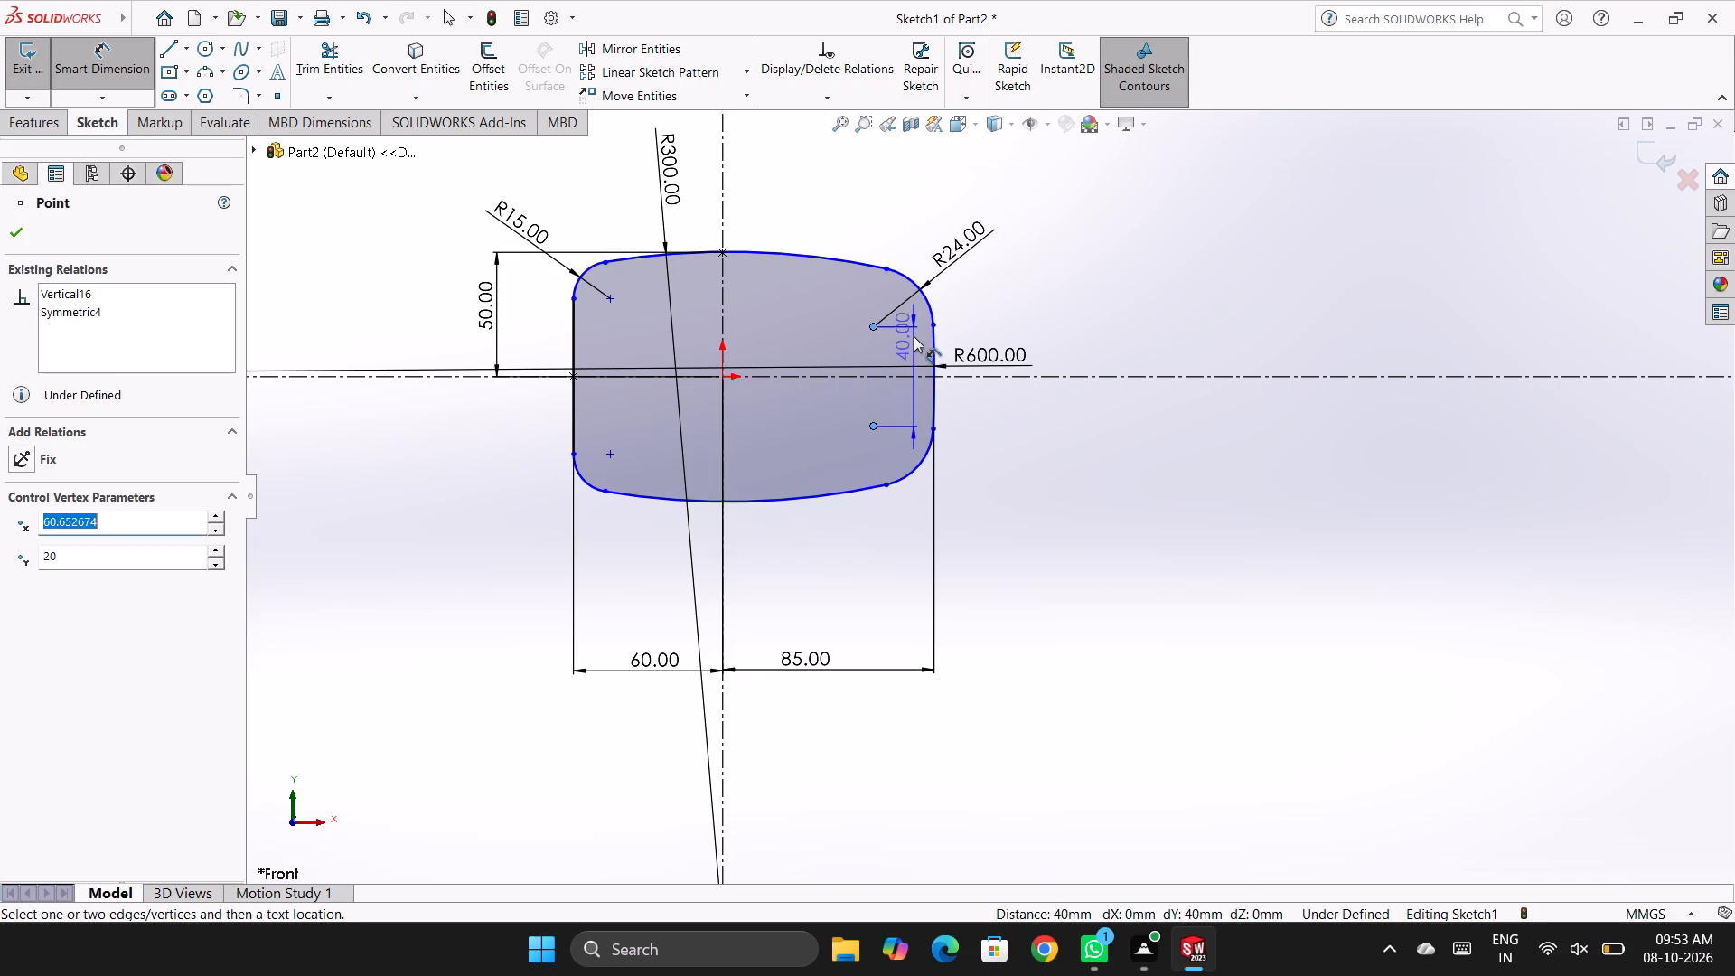
click(1093, 387)
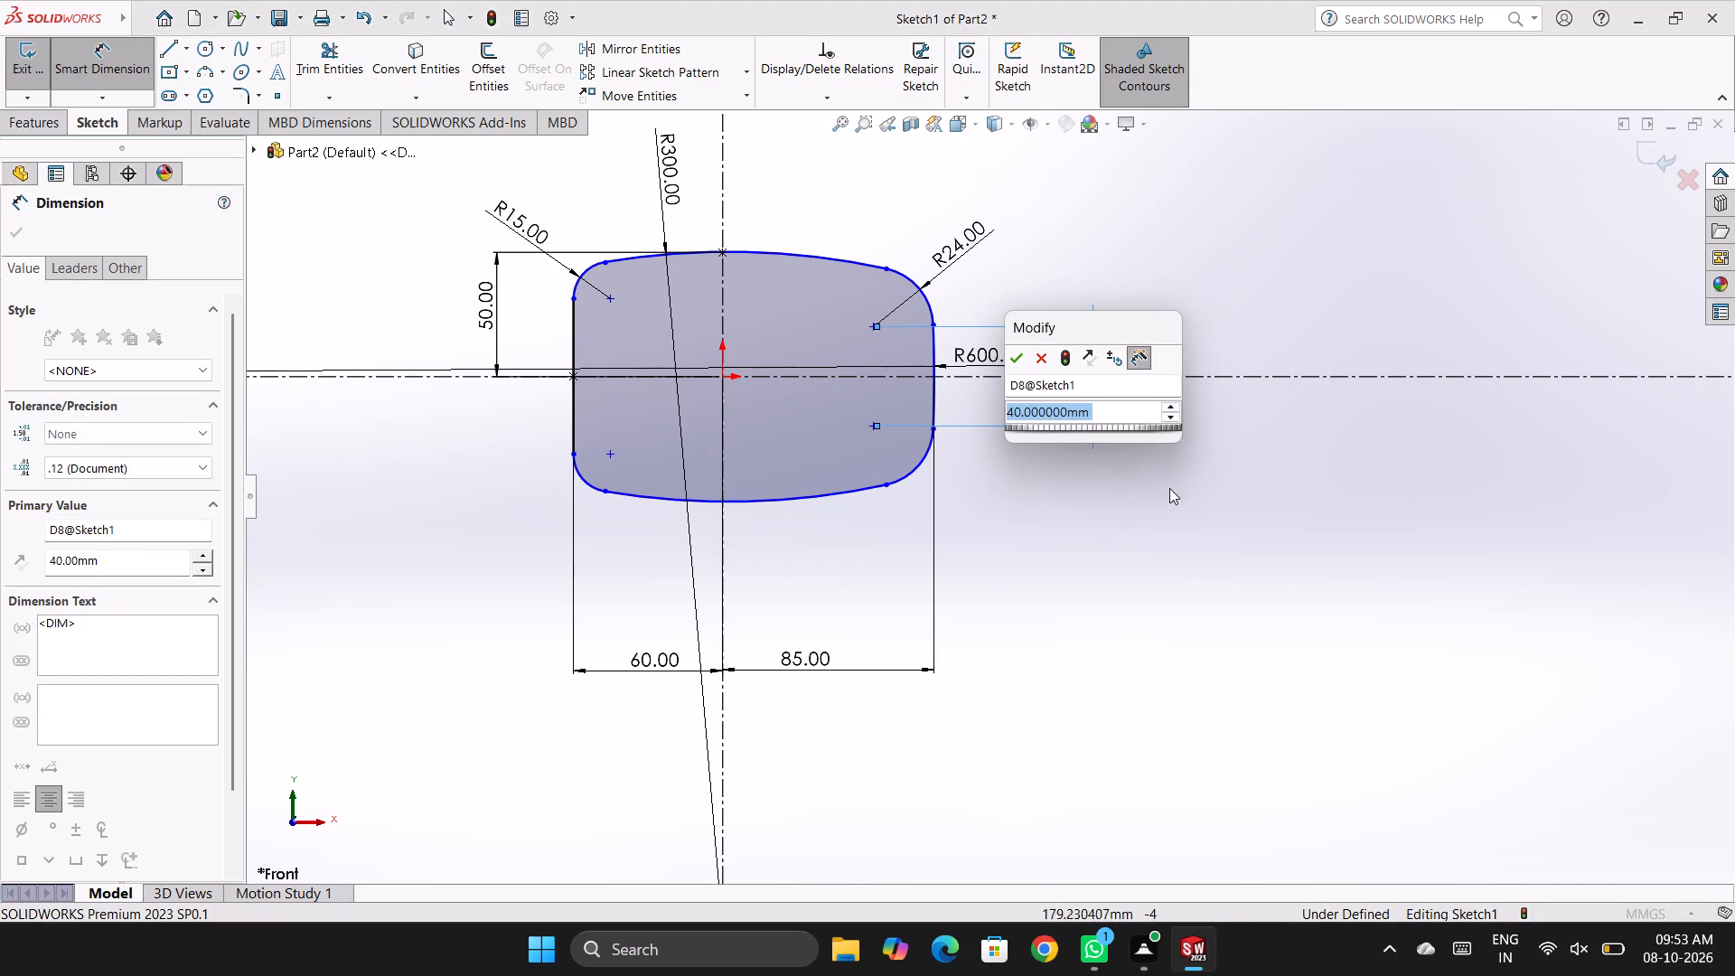
click(1009, 364)
click(1241, 230)
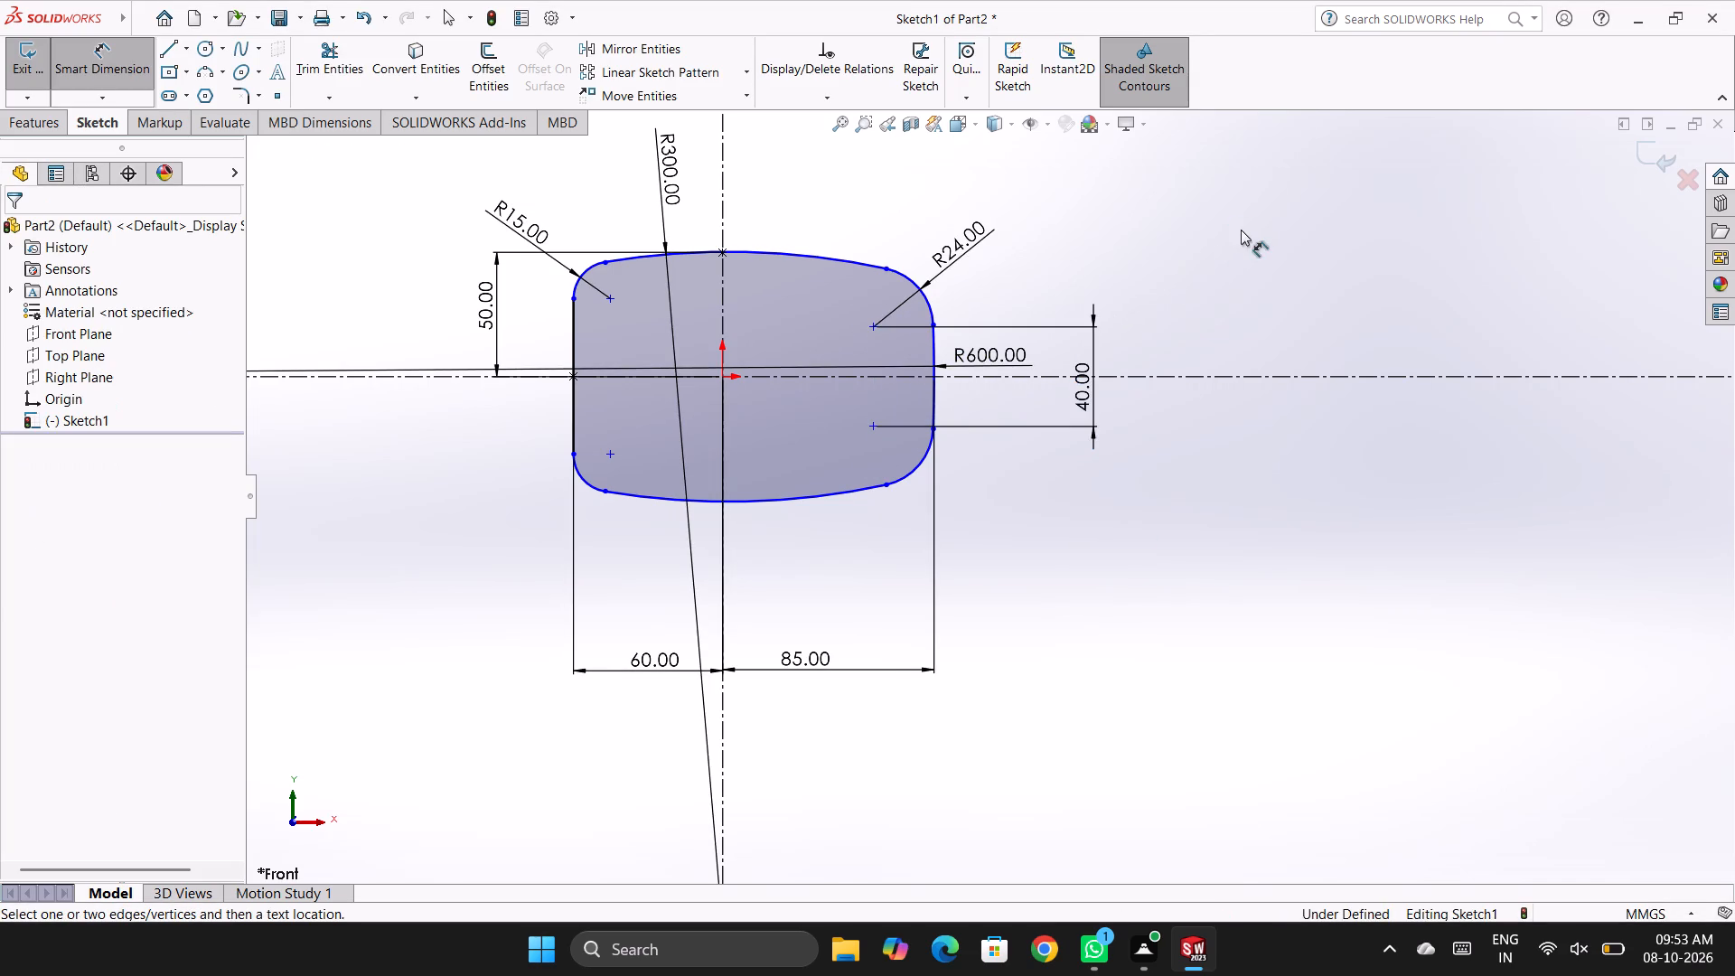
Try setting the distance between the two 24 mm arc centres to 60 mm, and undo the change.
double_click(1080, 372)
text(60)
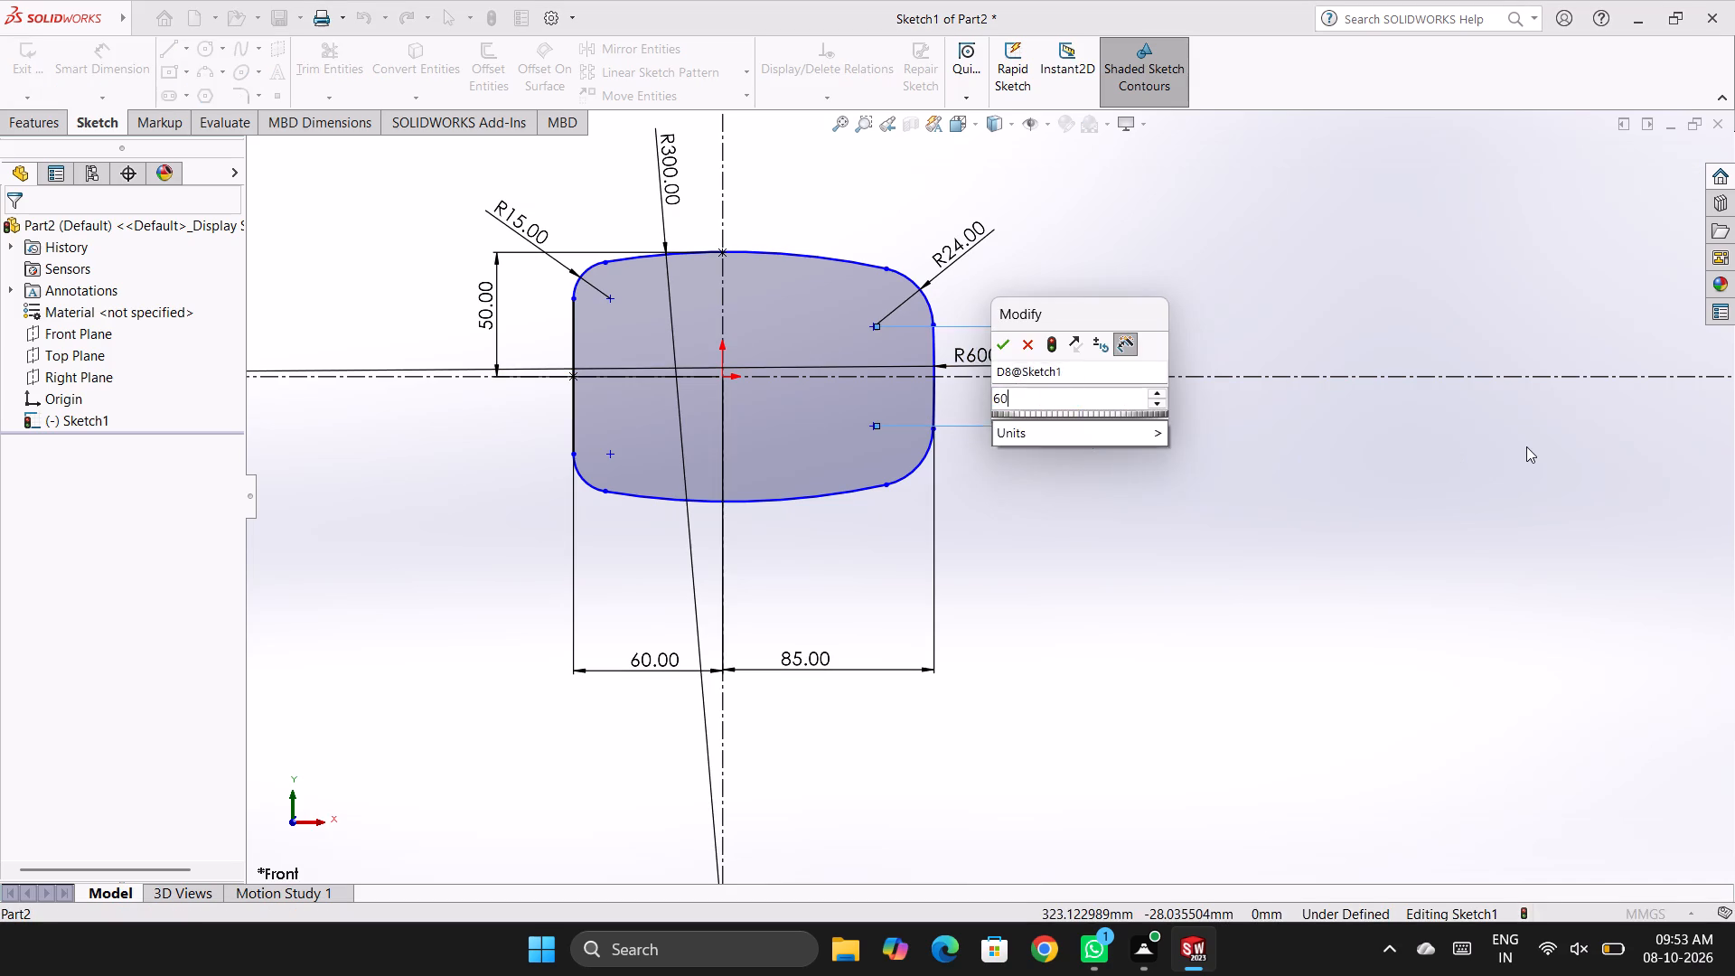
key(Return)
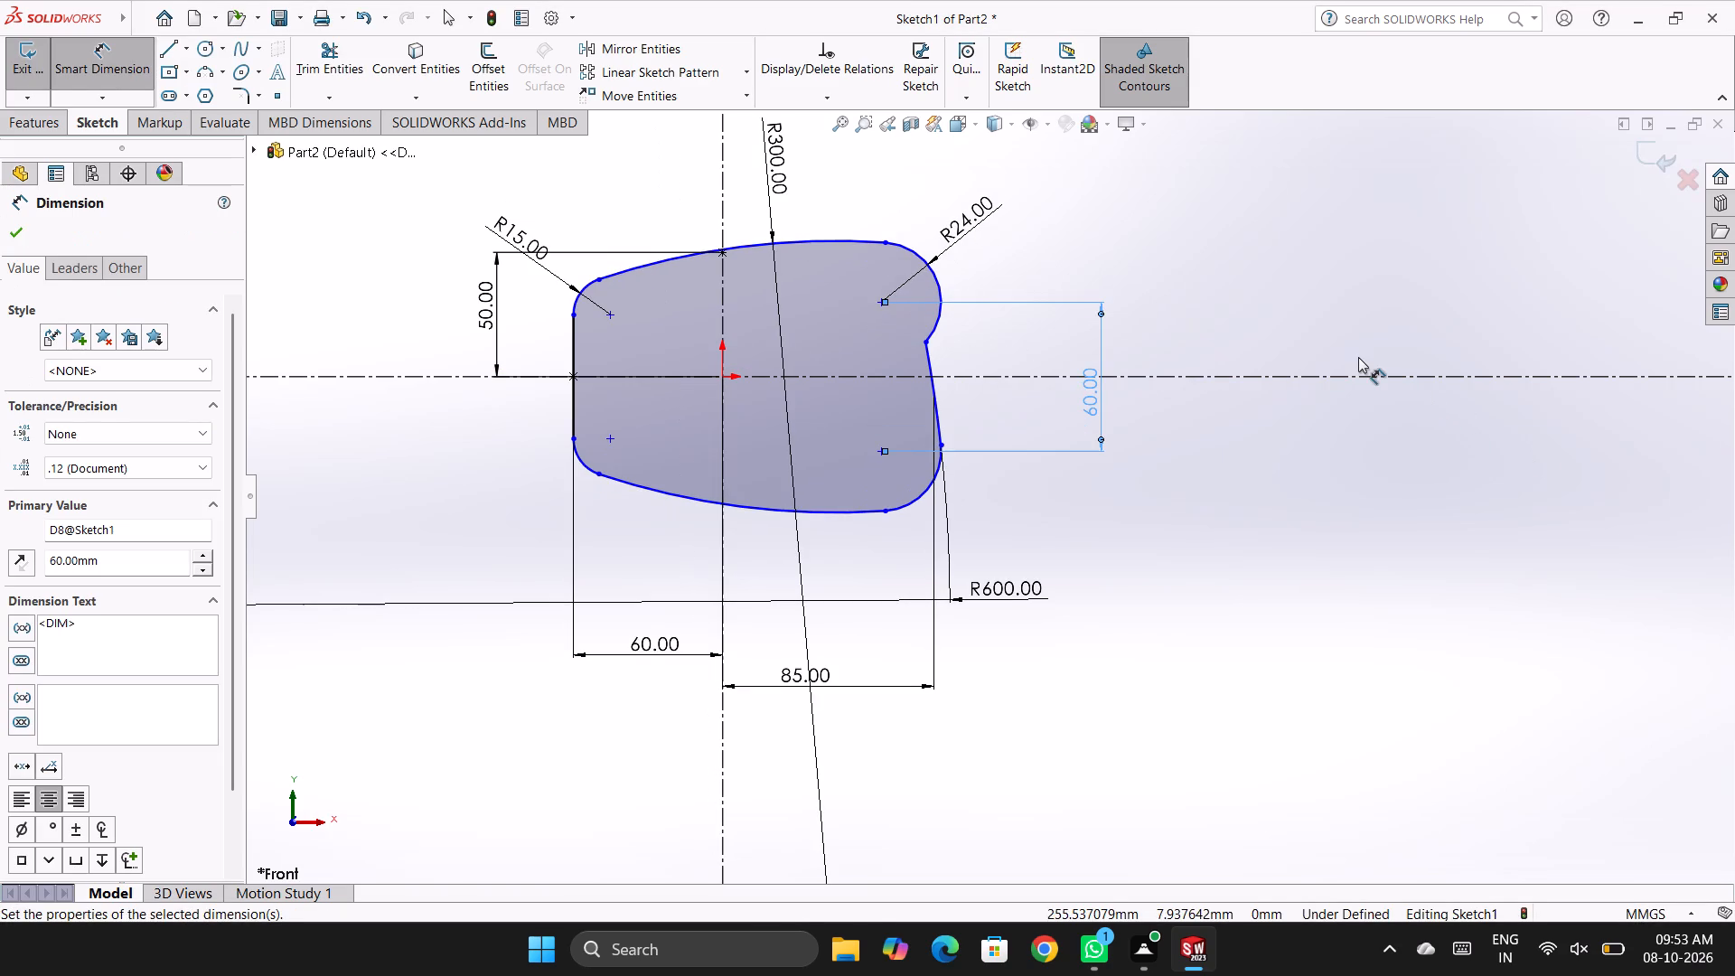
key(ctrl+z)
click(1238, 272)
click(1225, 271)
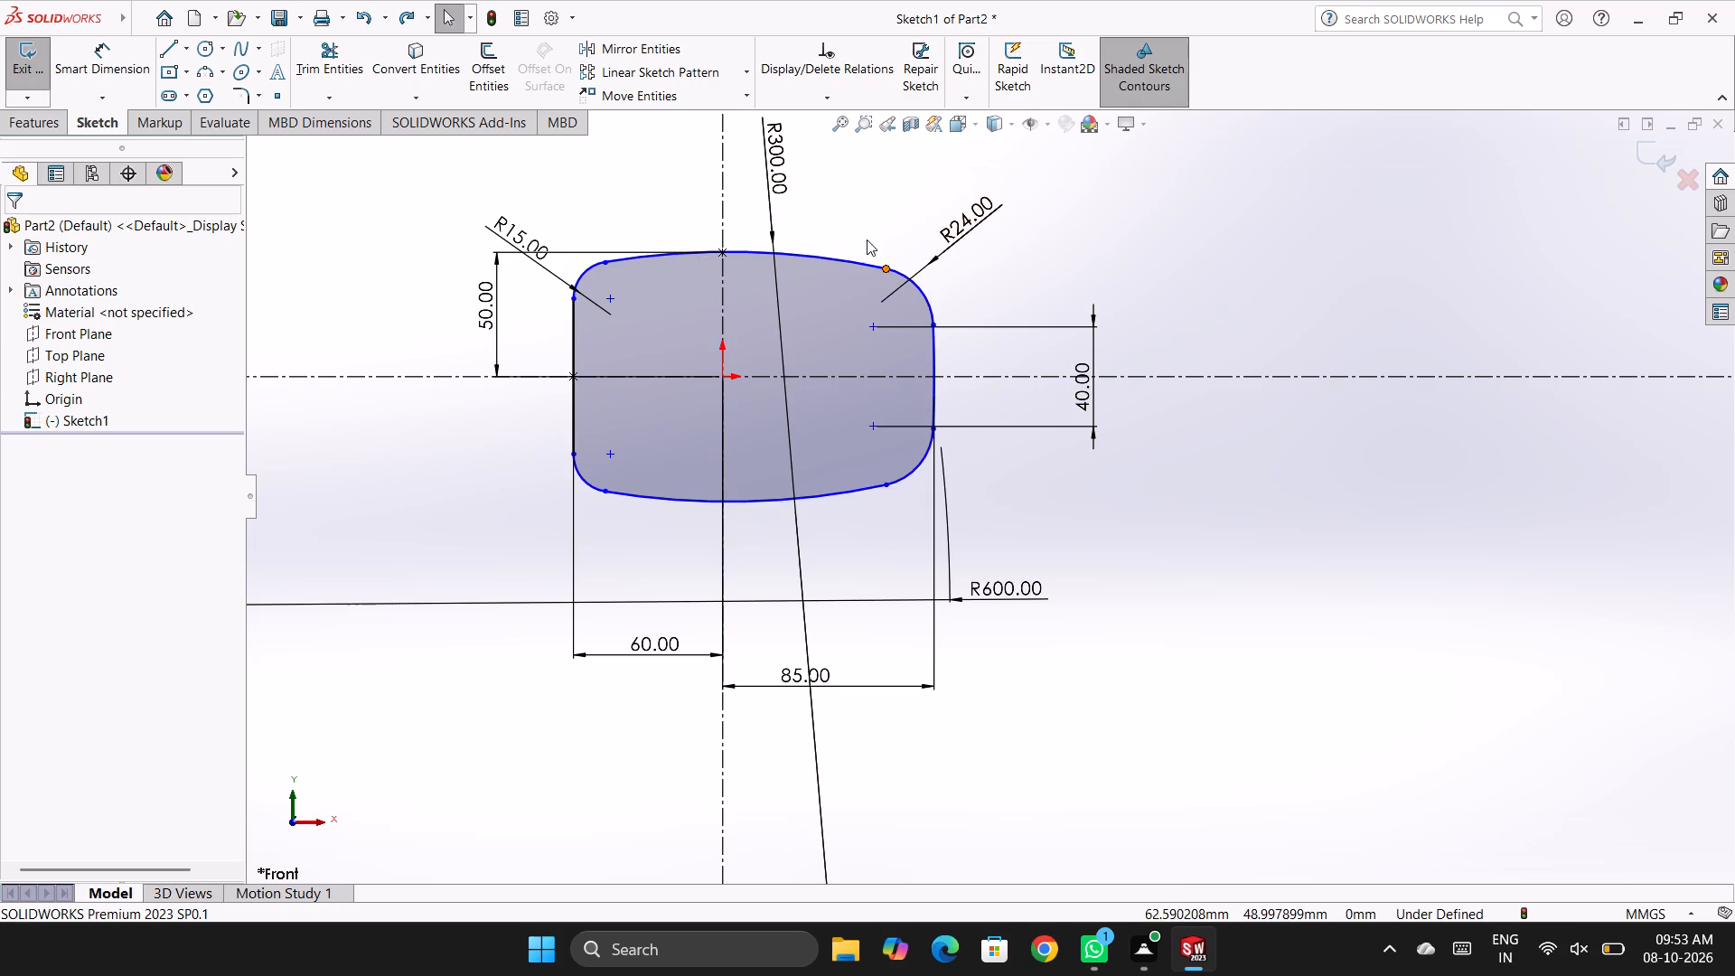
Examine the existing relations of the upper 300 mm arc.
scroll(788, 232, down, 2)
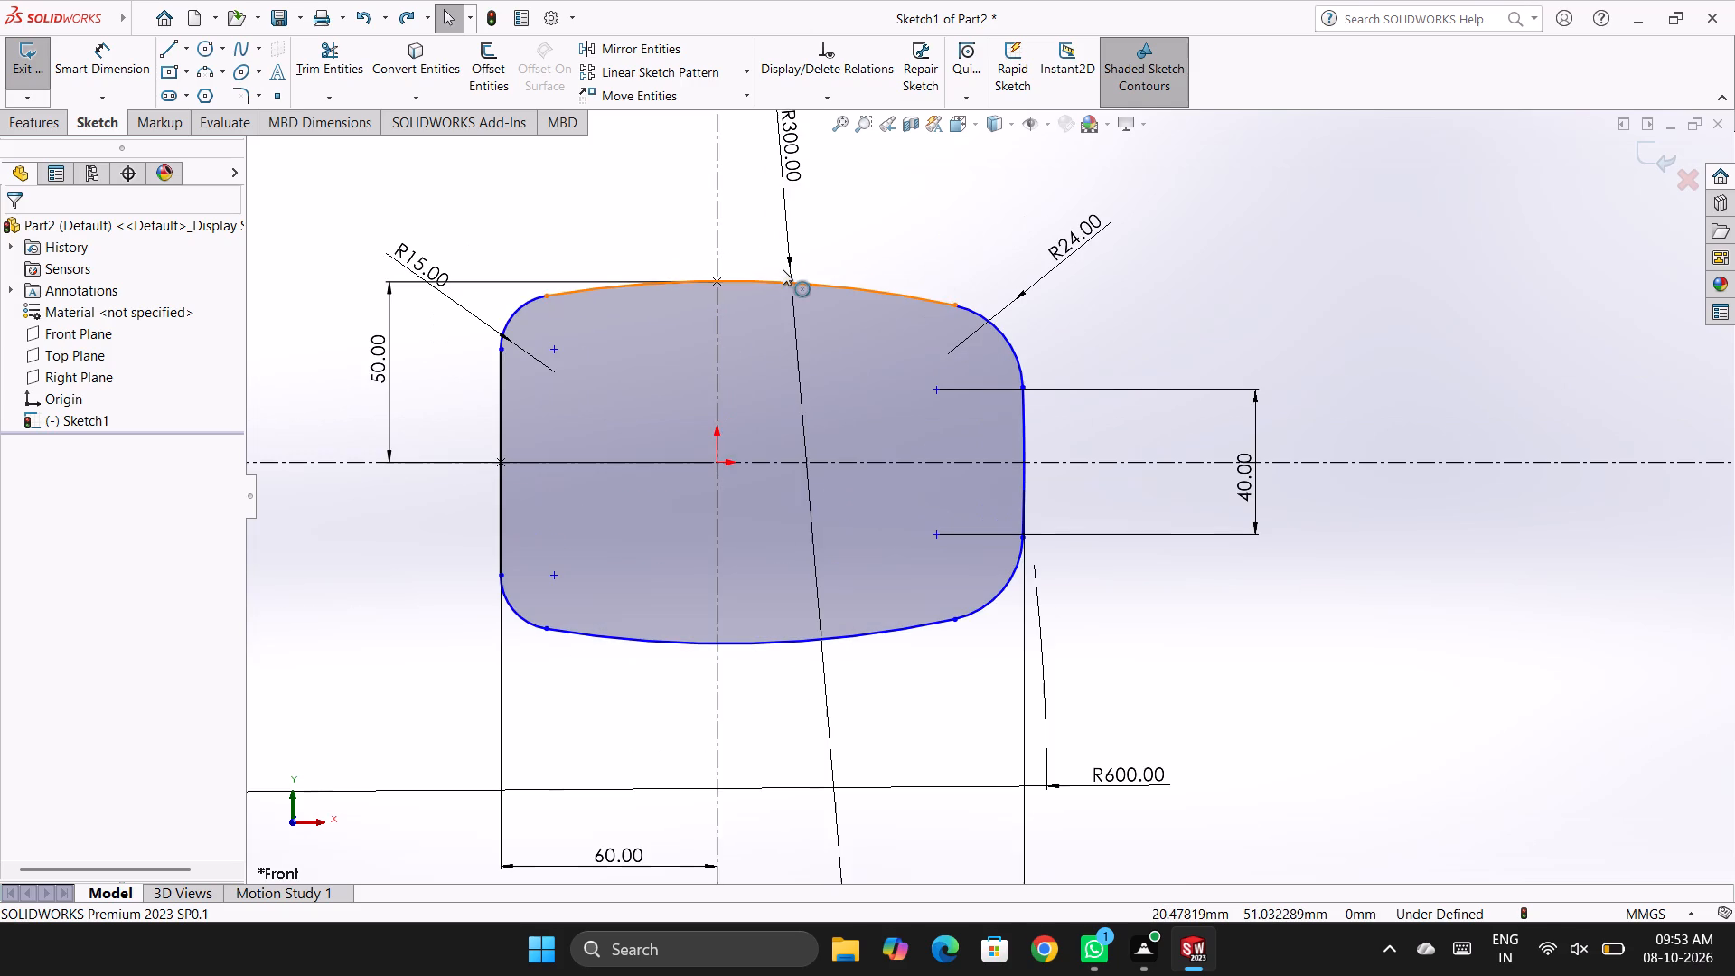
click(744, 284)
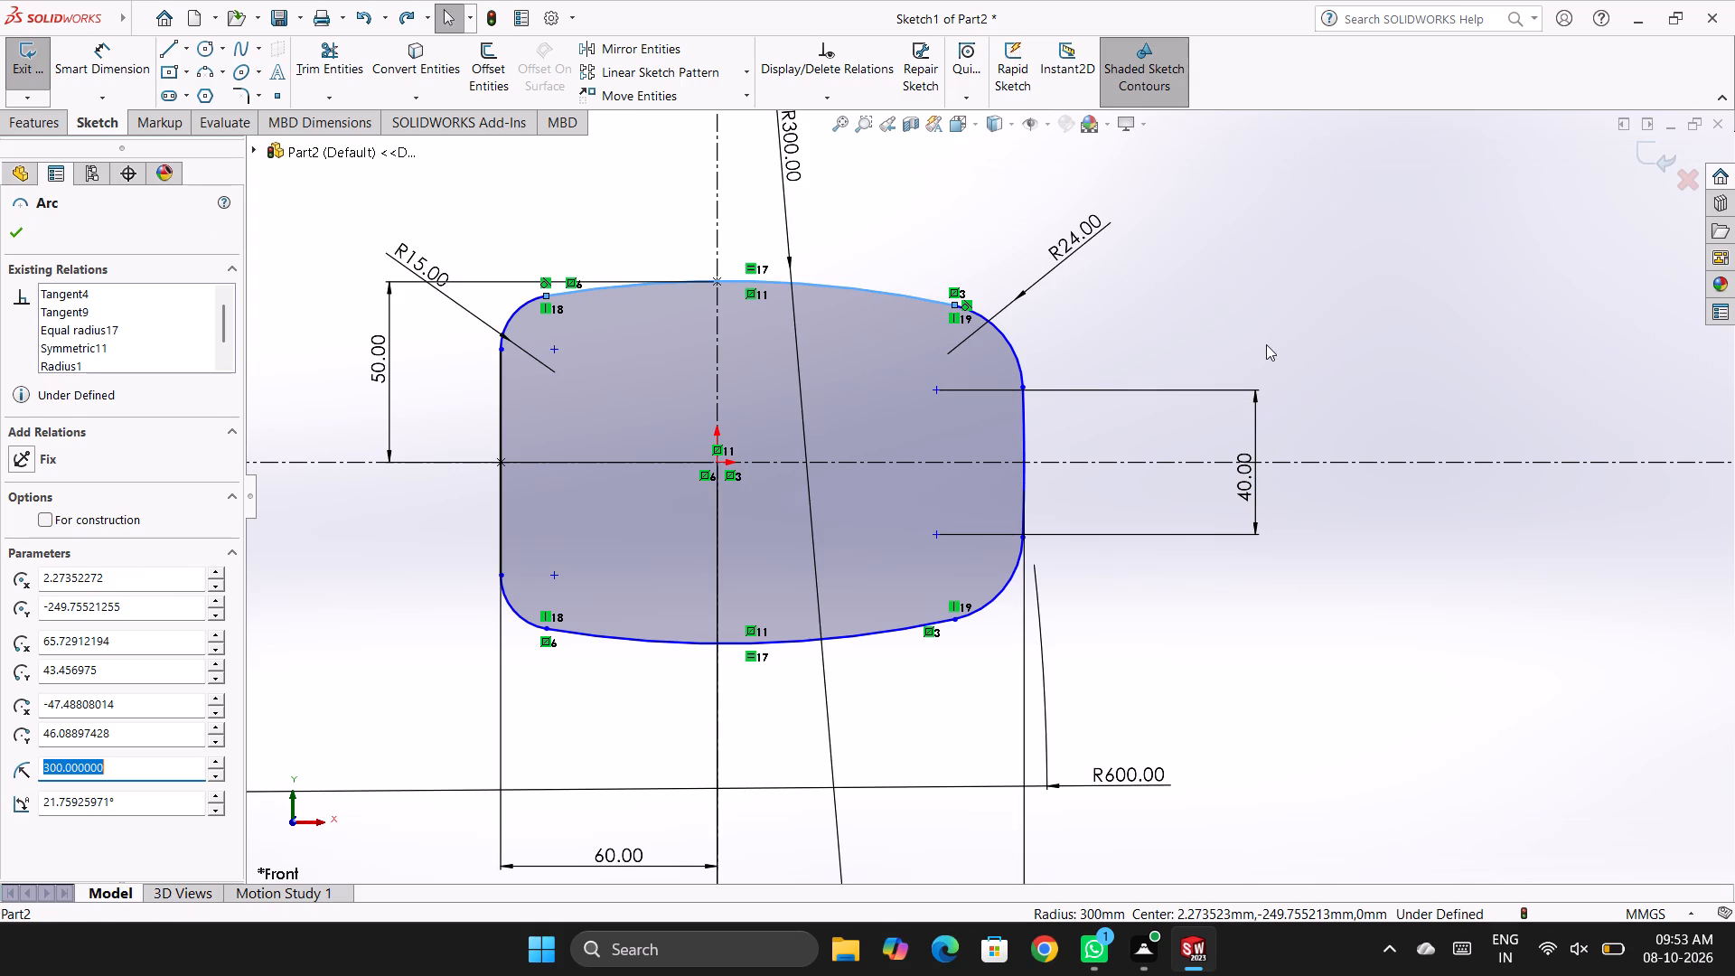
key(Escape)
key(Escape)
key(Escape)
Add a Tangent relation between the lower 15 mm corner arc and the vertical side line.
right_drag(389, 571, 373, 561)
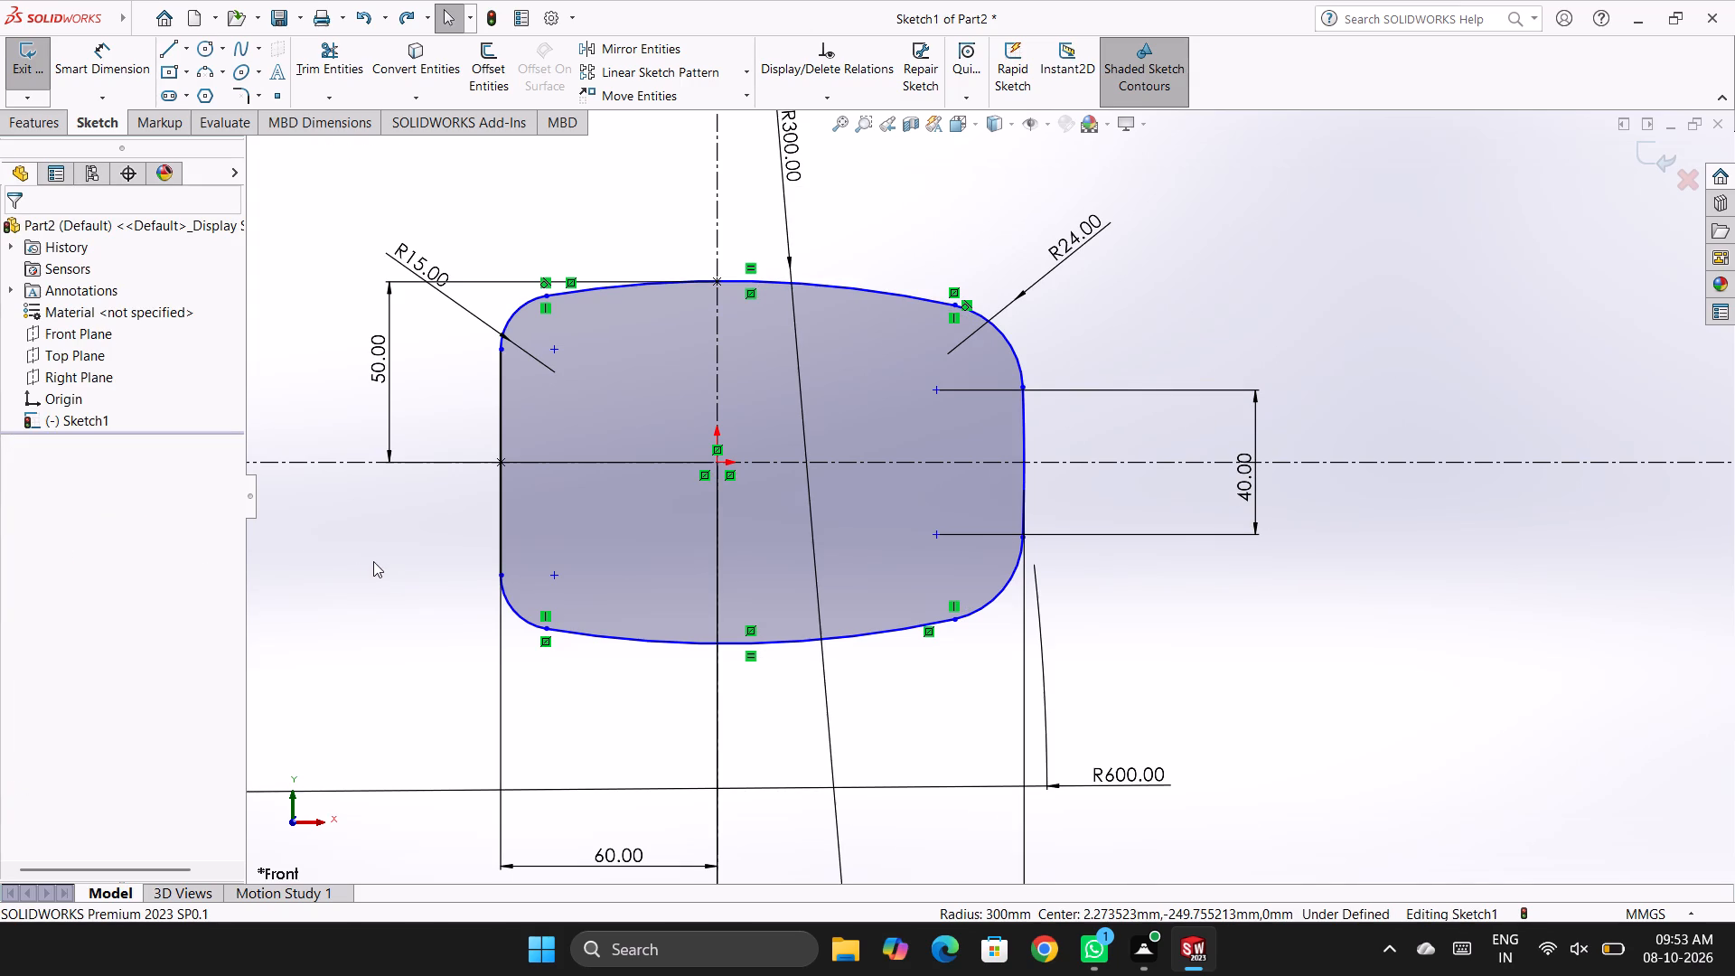
right_drag(373, 561, 212, 584)
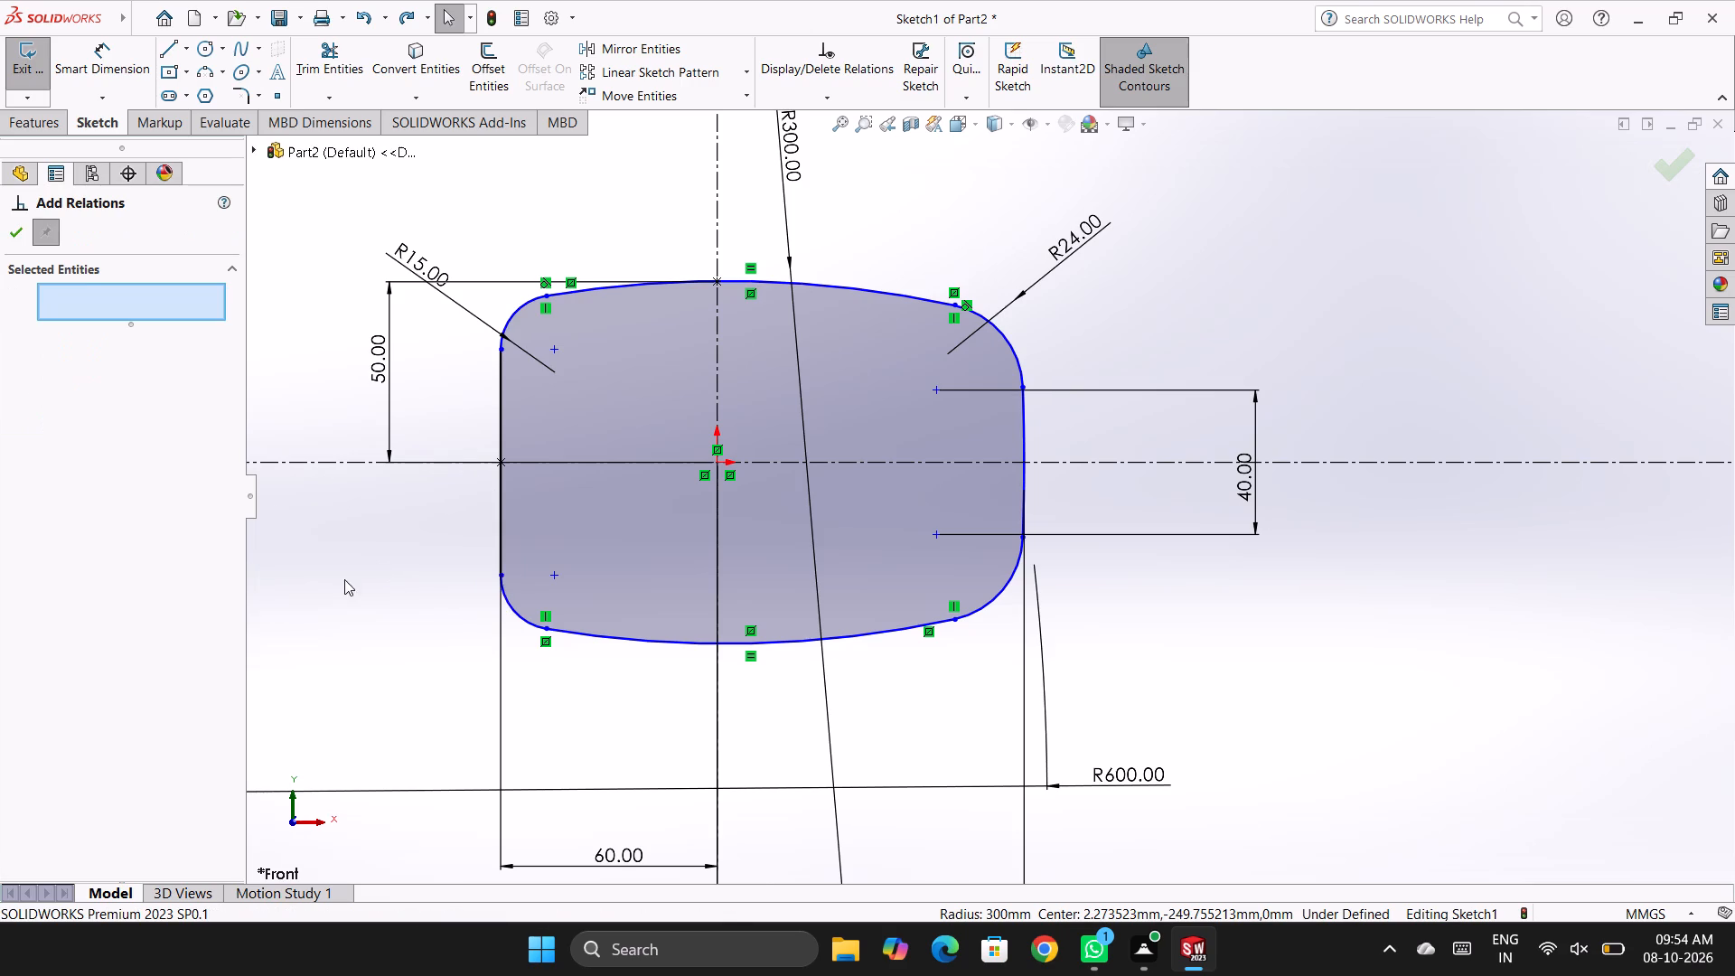
click(499, 541)
click(507, 589)
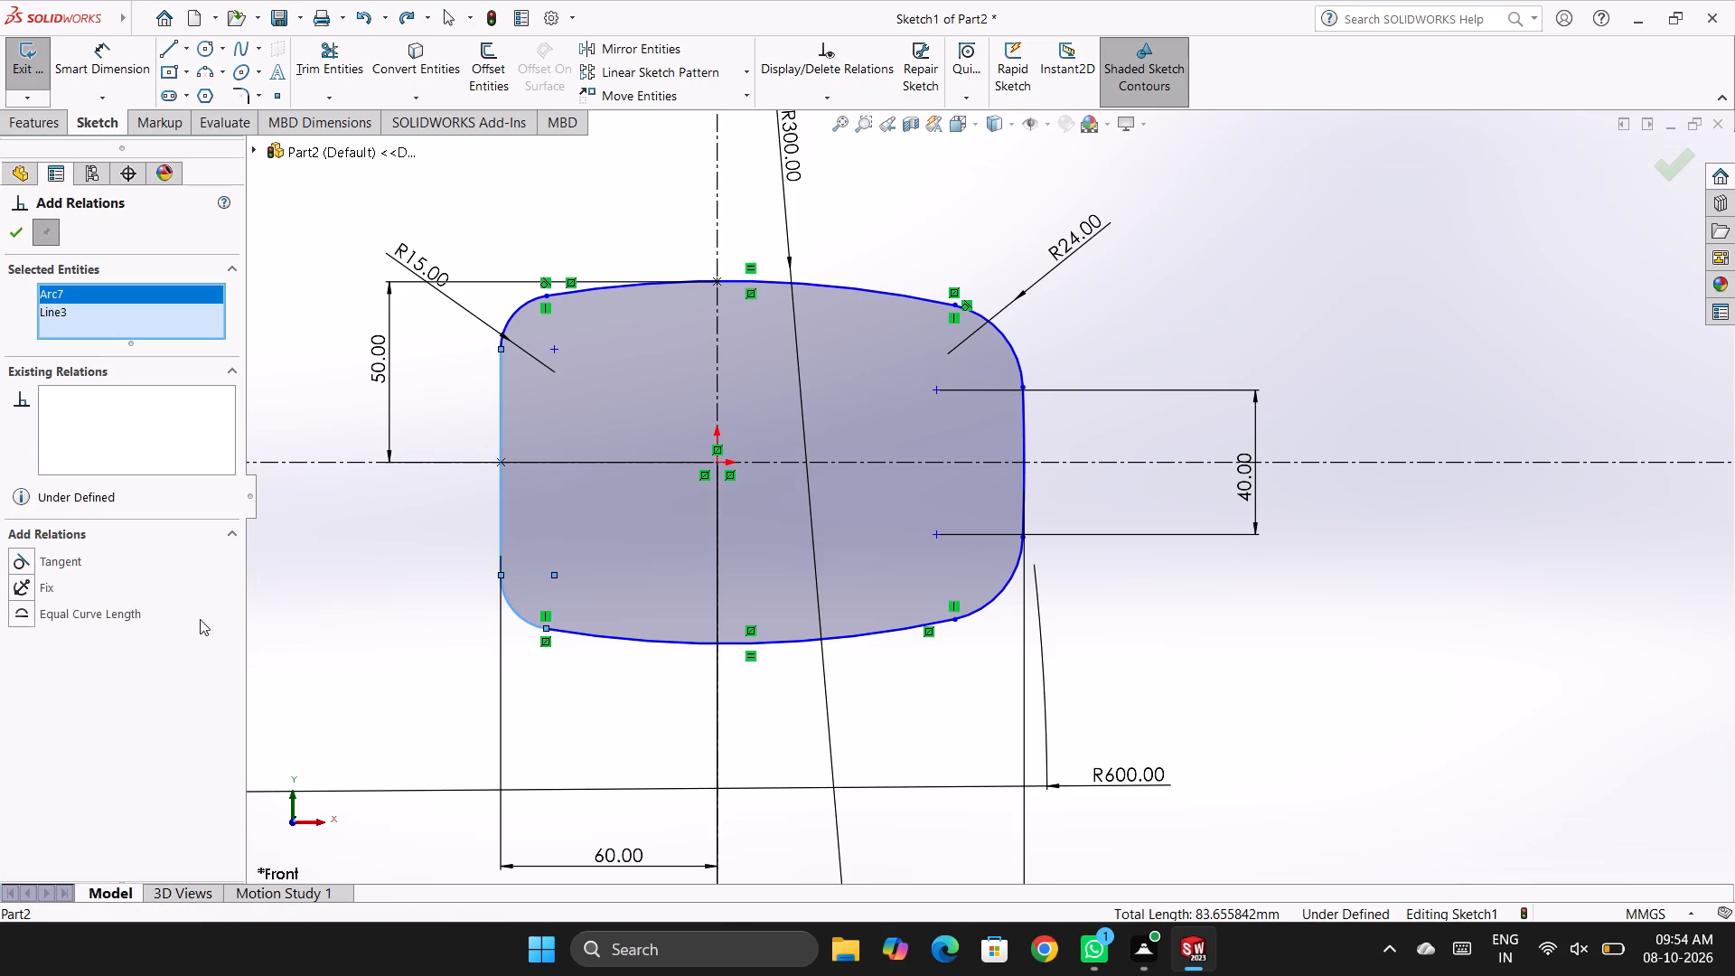
click(67, 559)
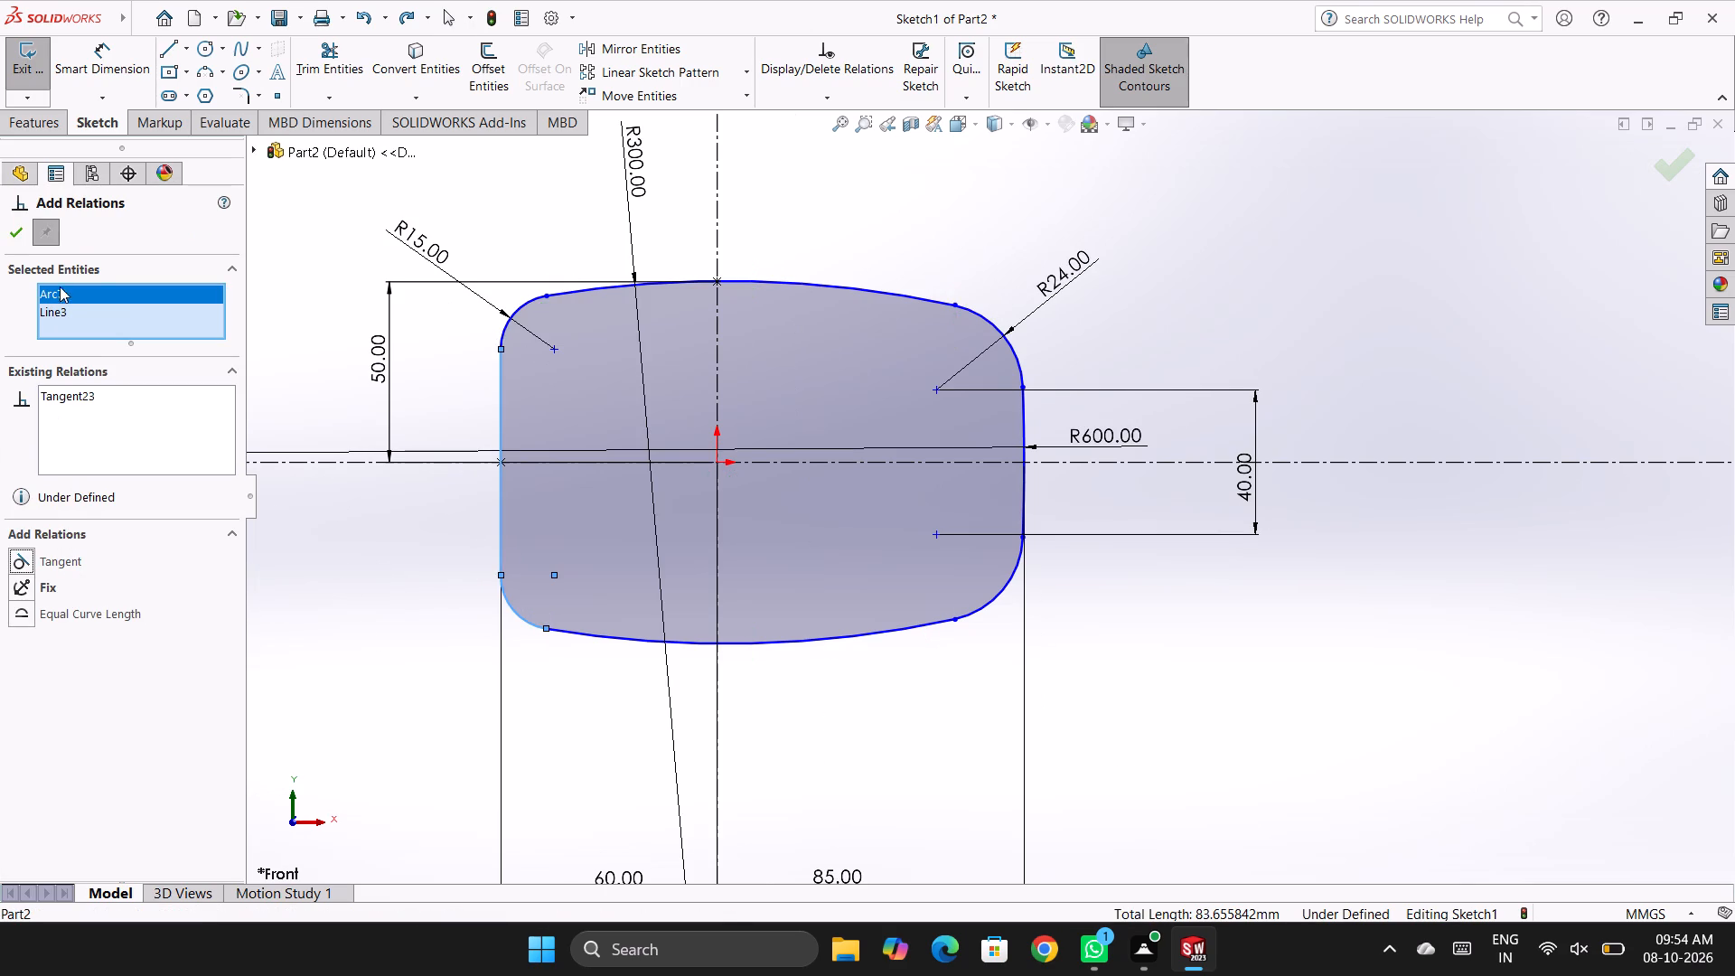
click(9, 234)
key(Escape)
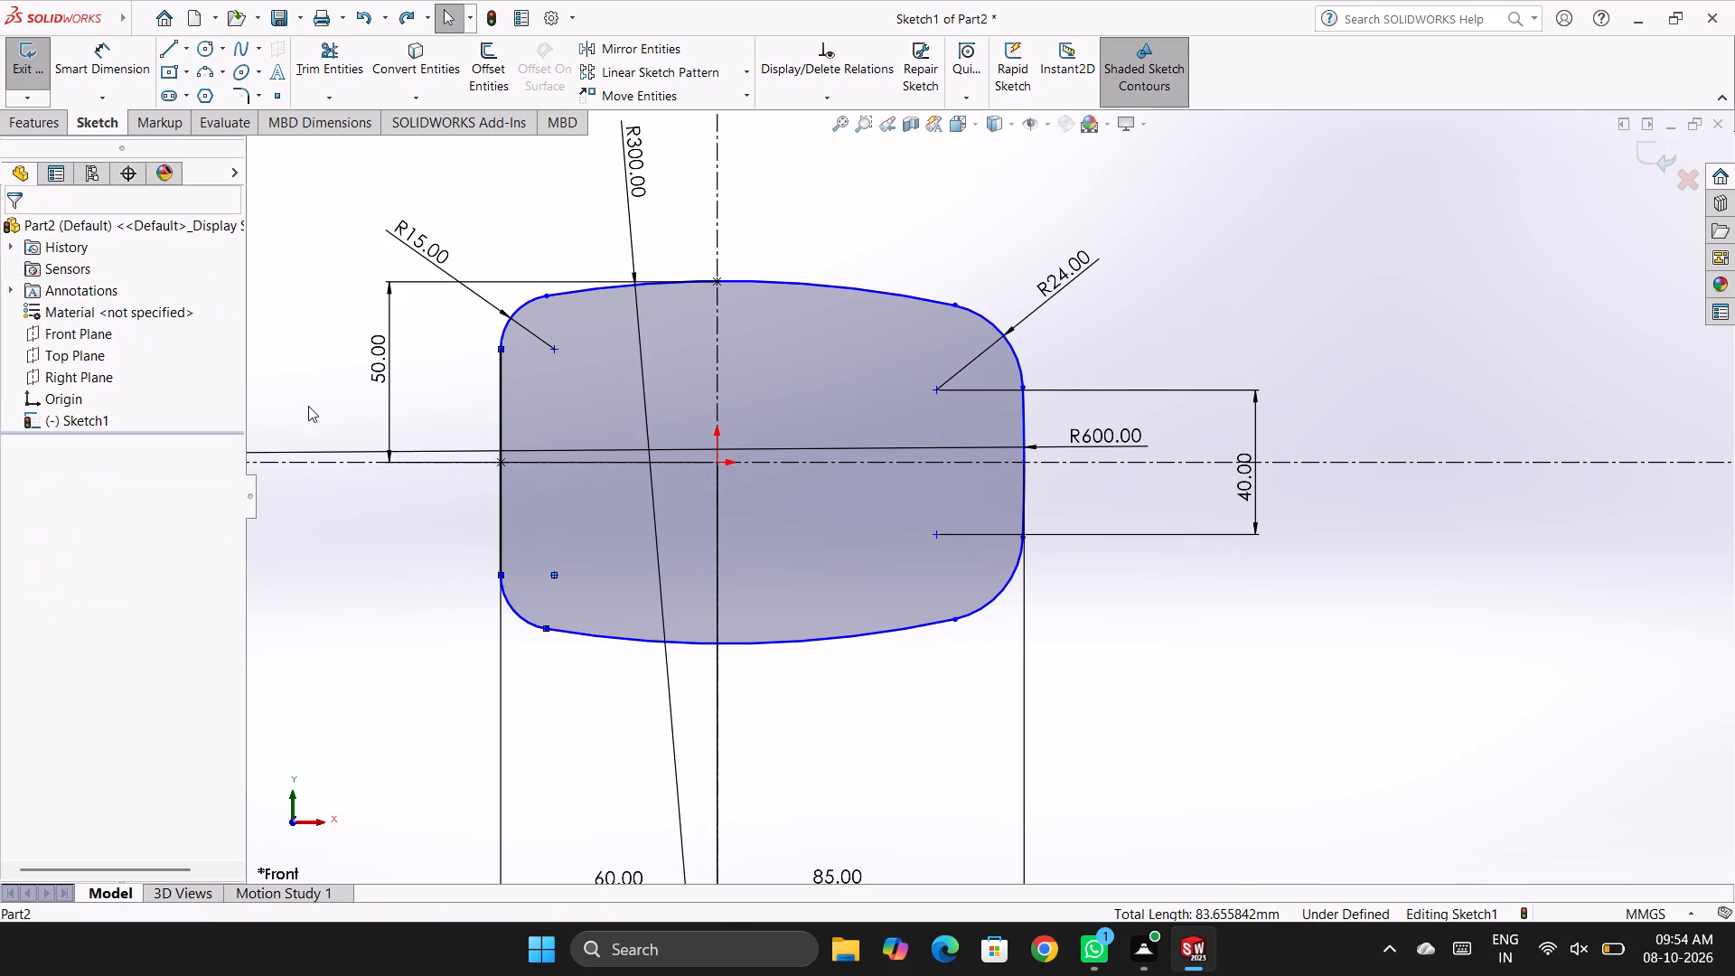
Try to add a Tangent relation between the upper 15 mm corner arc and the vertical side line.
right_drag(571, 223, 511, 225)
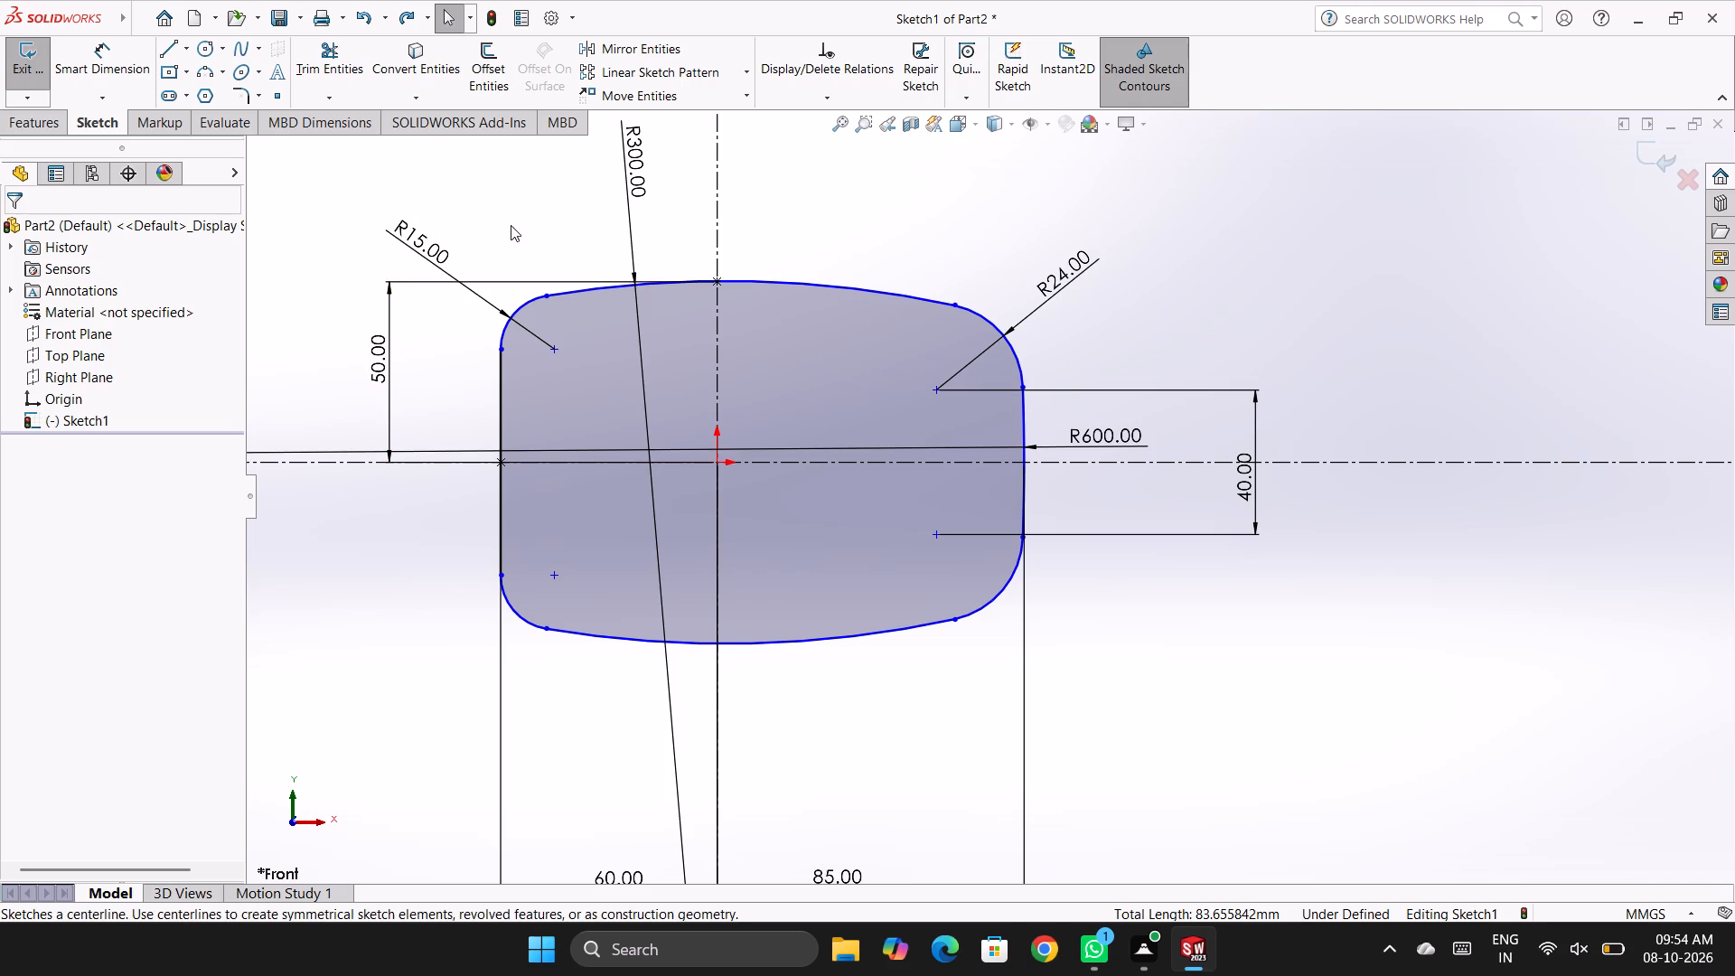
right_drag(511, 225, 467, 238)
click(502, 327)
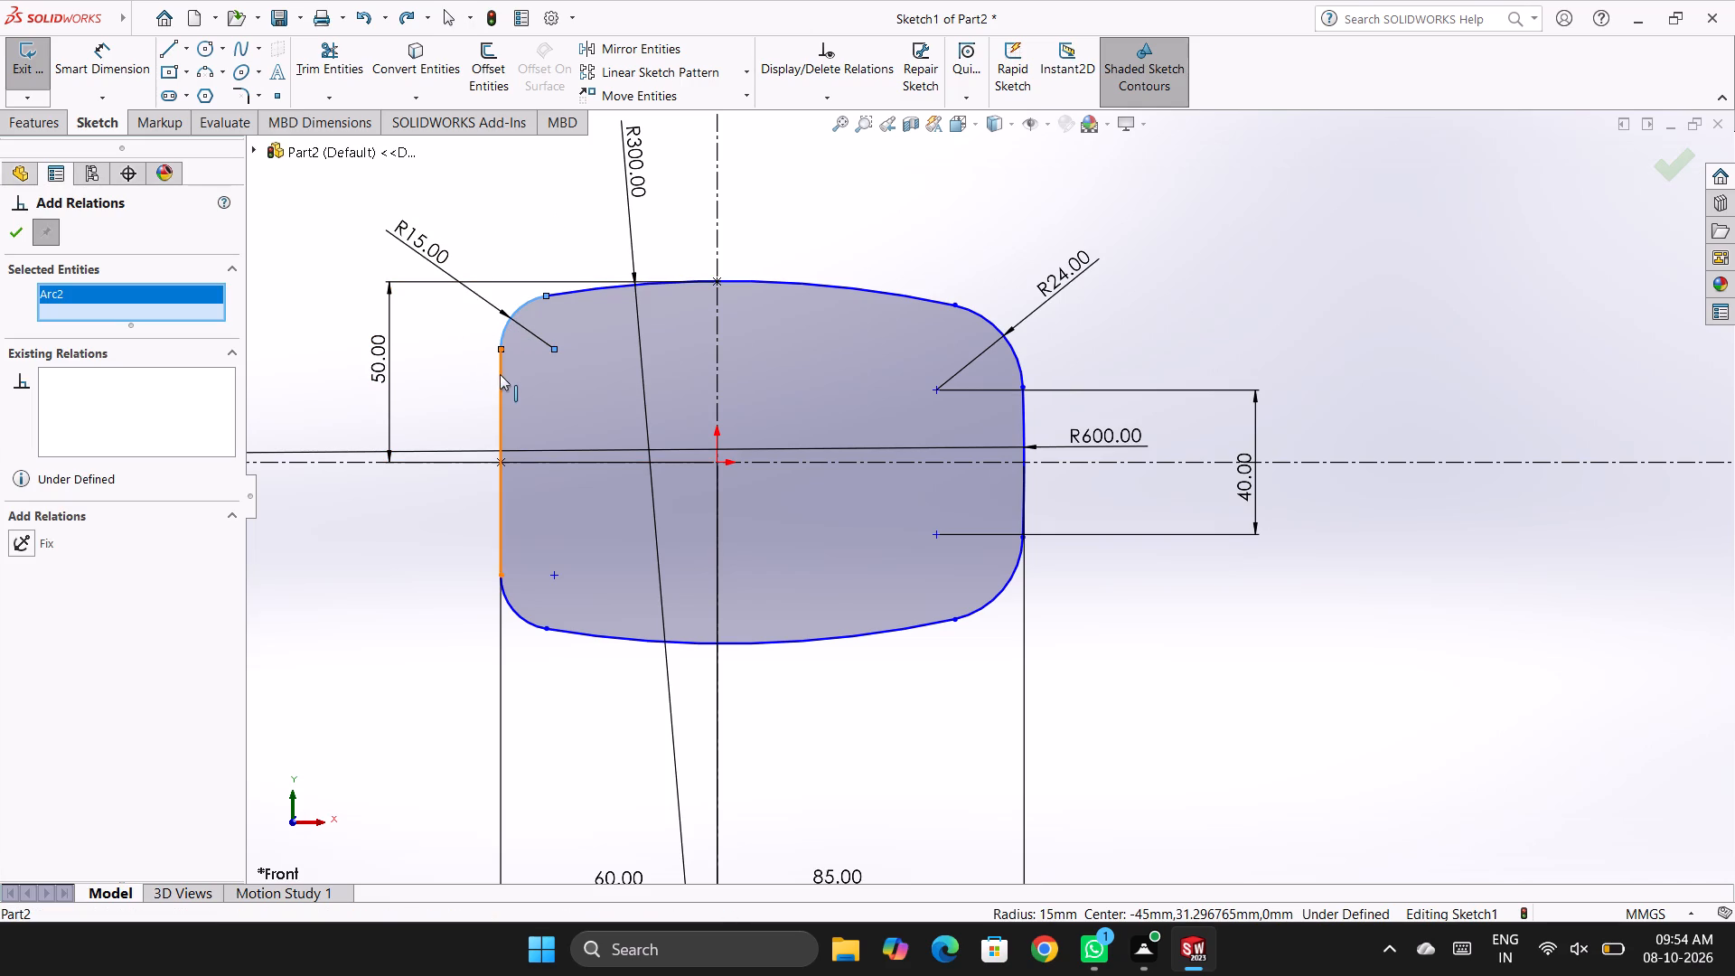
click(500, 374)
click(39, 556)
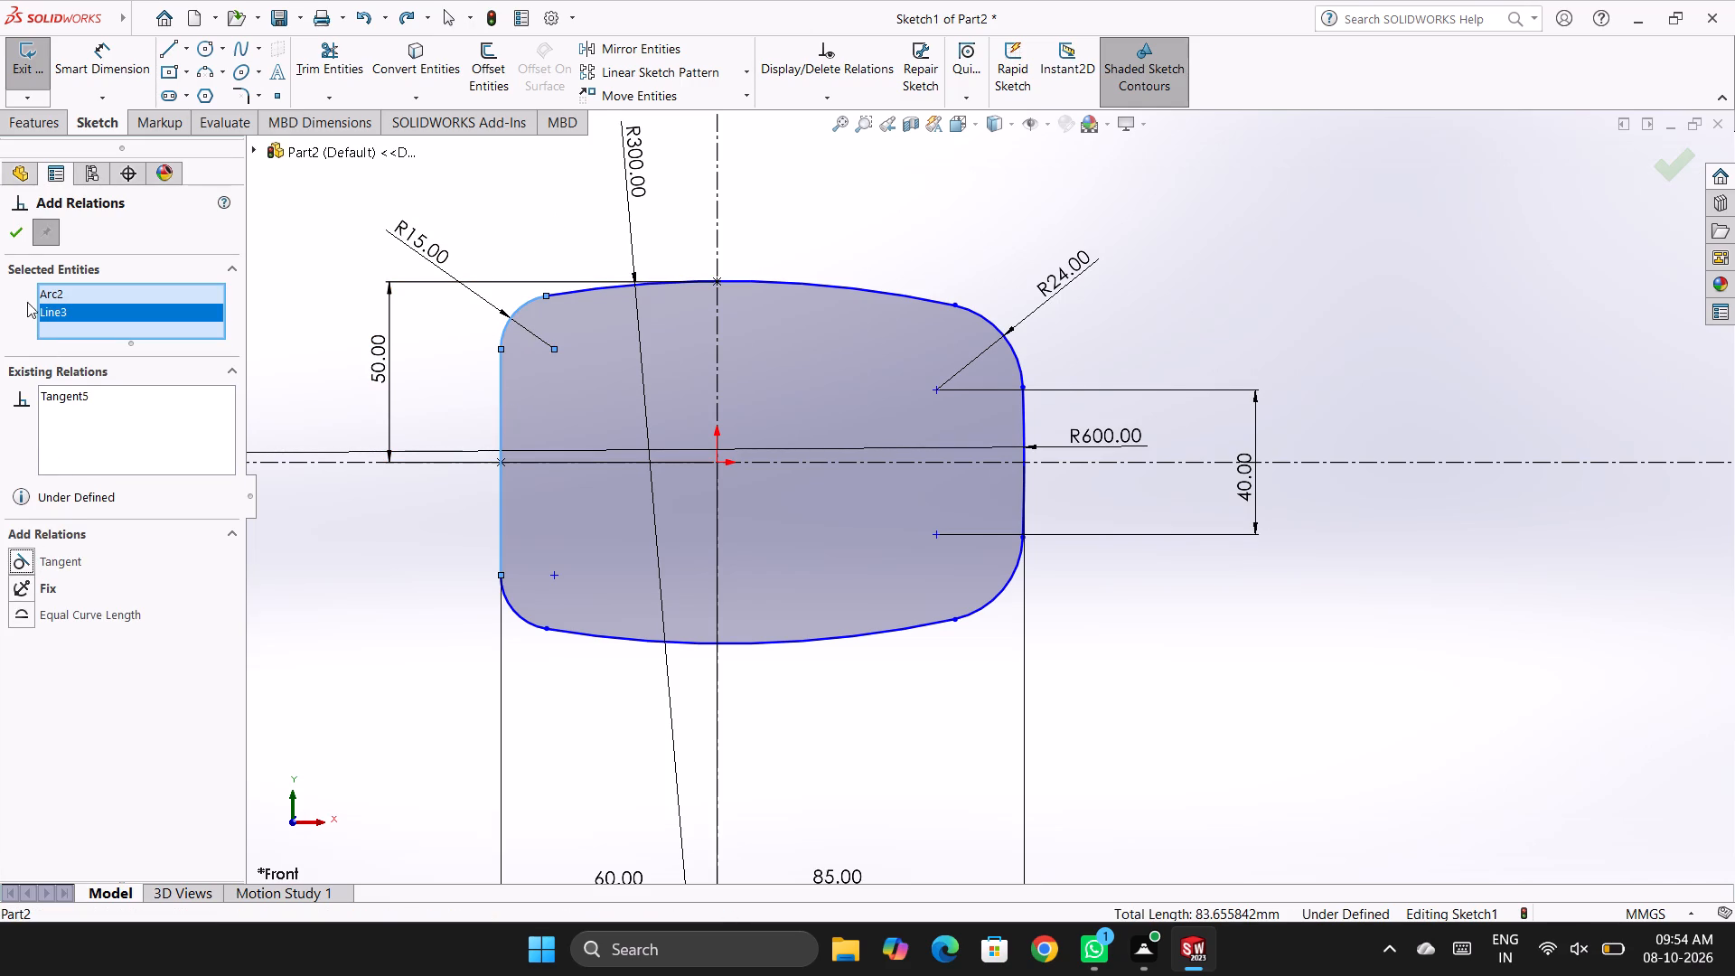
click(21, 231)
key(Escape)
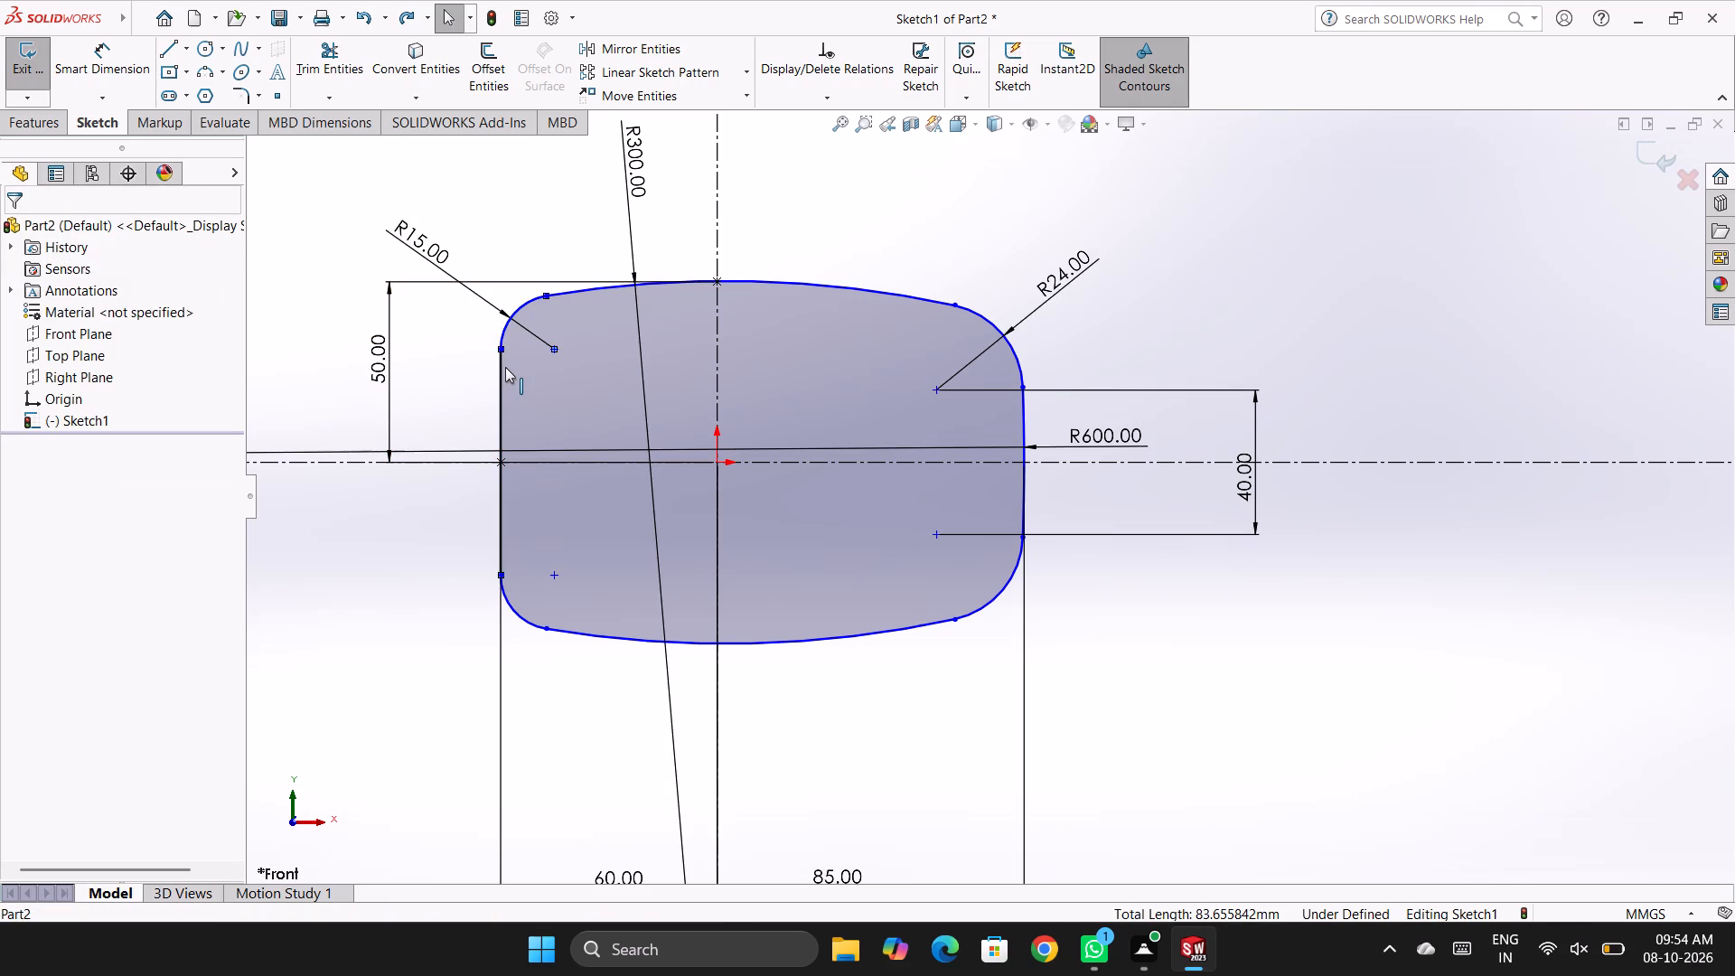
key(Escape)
Add a Tangent relation between the upper 24 mm corner arc and the 600 mm side arc.
scroll(519, 562, down, 7)
scroll(867, 671, down, 1)
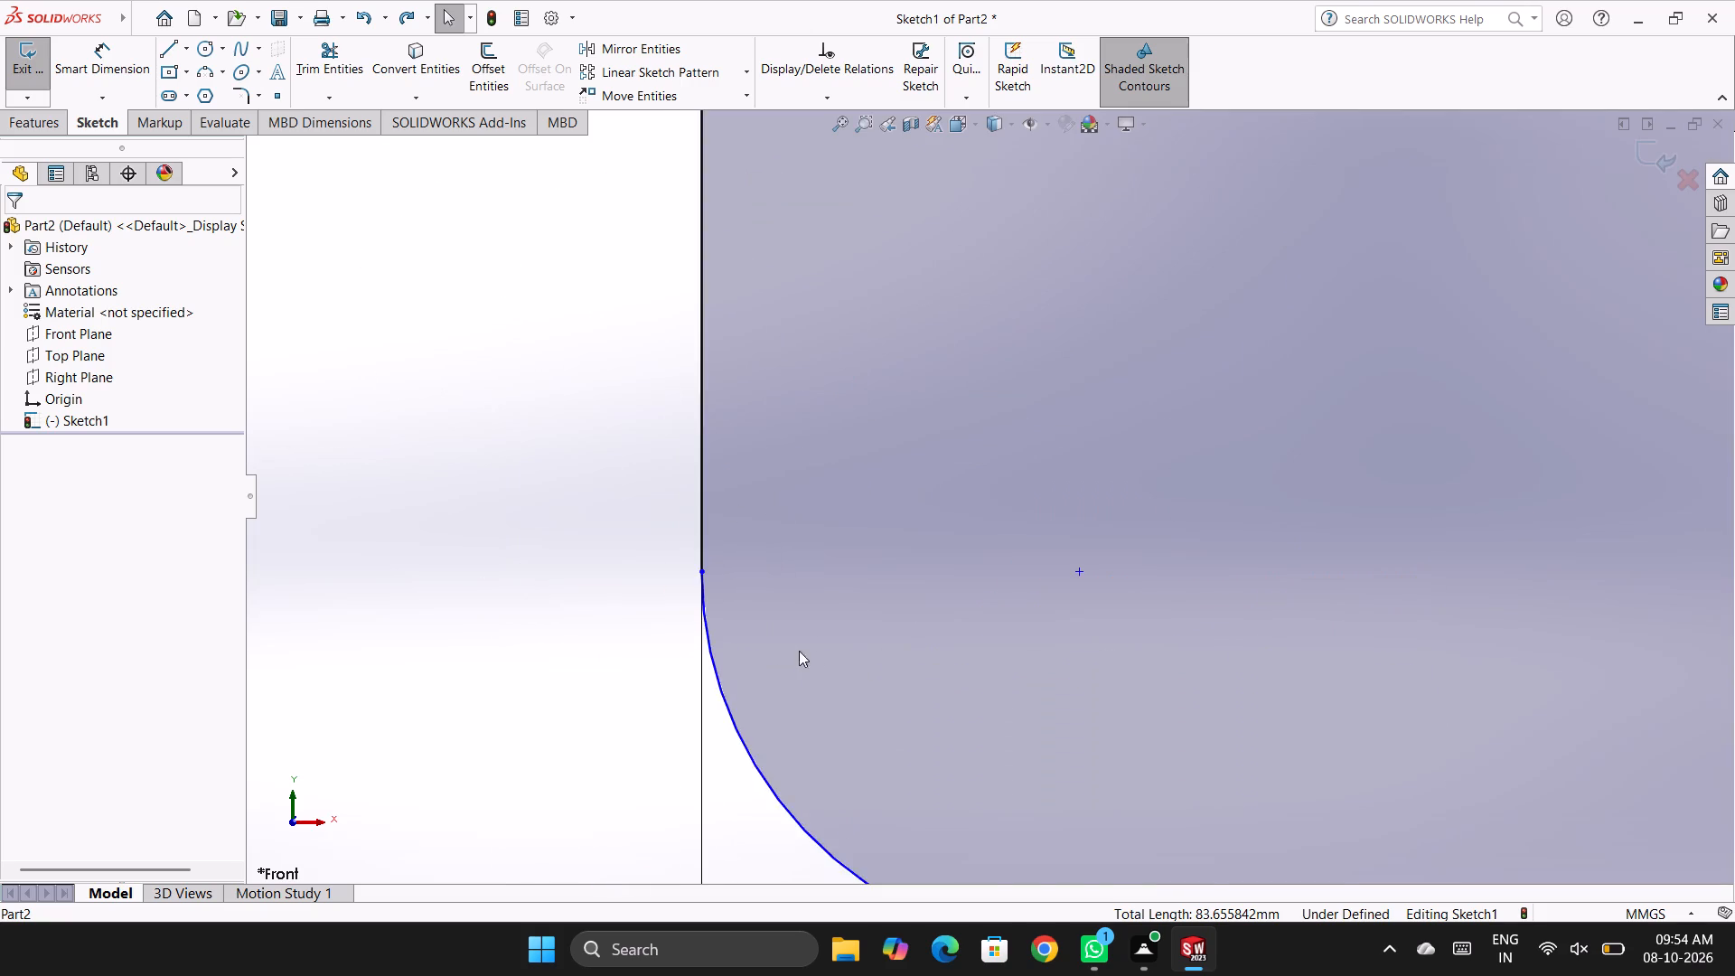
scroll(792, 649, up, 13)
scroll(1365, 491, up, 1)
scroll(1381, 479, down, 4)
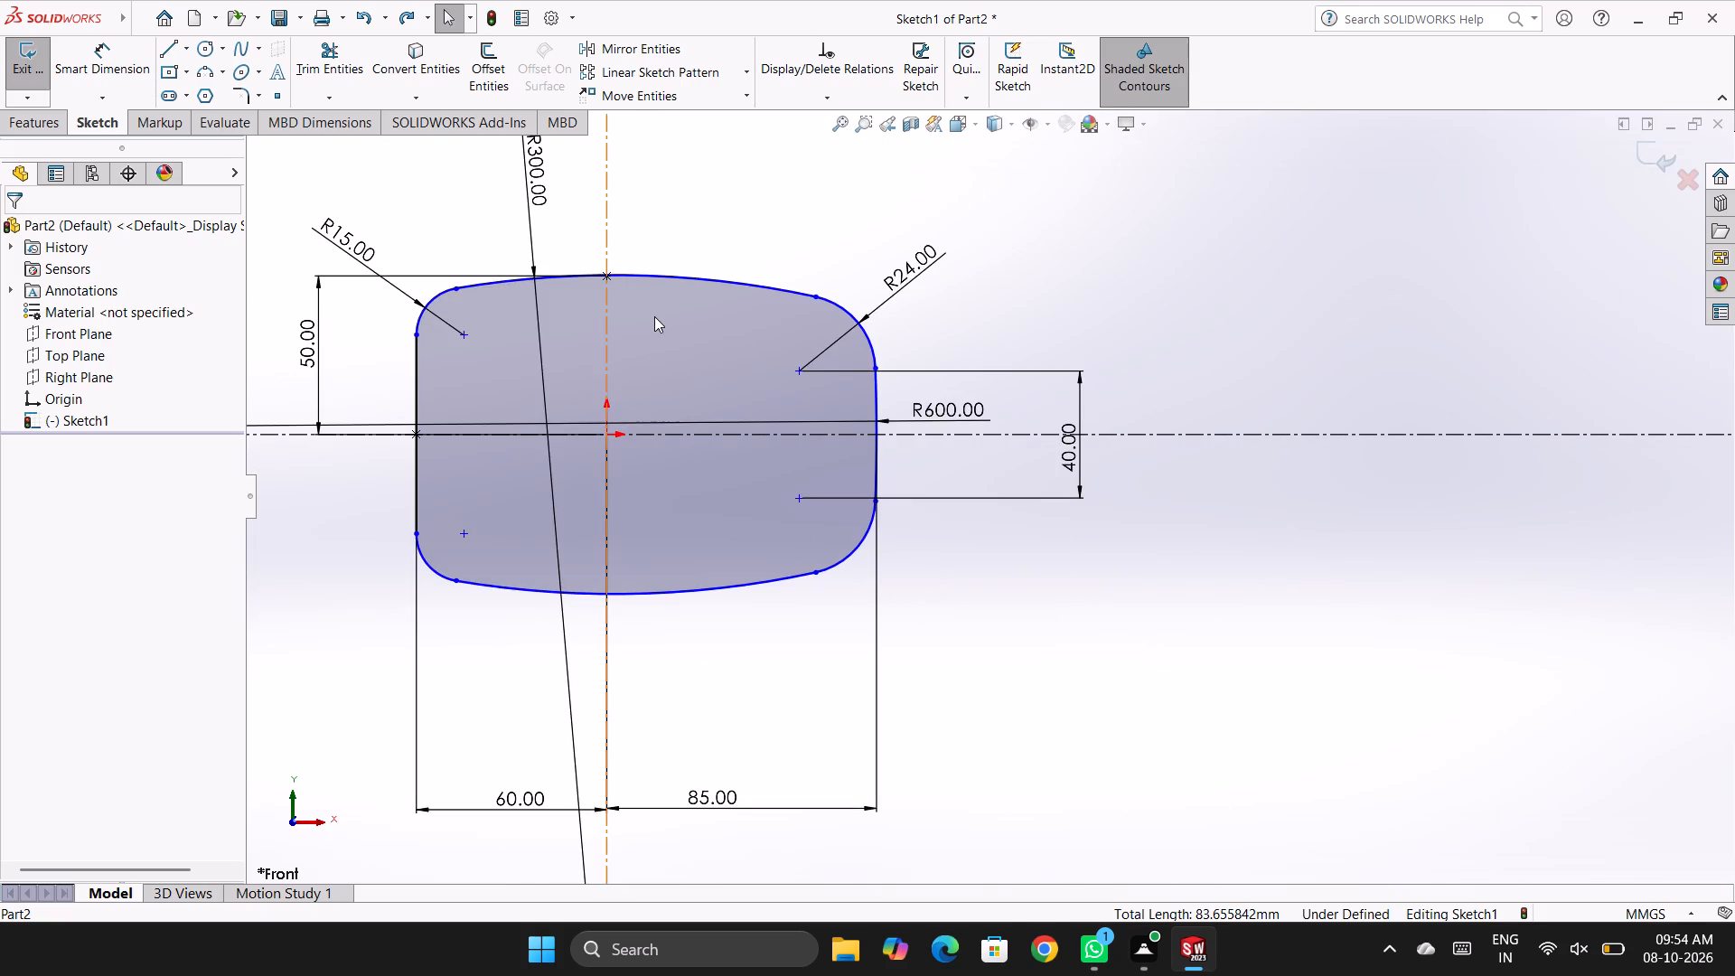
scroll(679, 311, down, 3)
right_drag(1359, 332, 1261, 351)
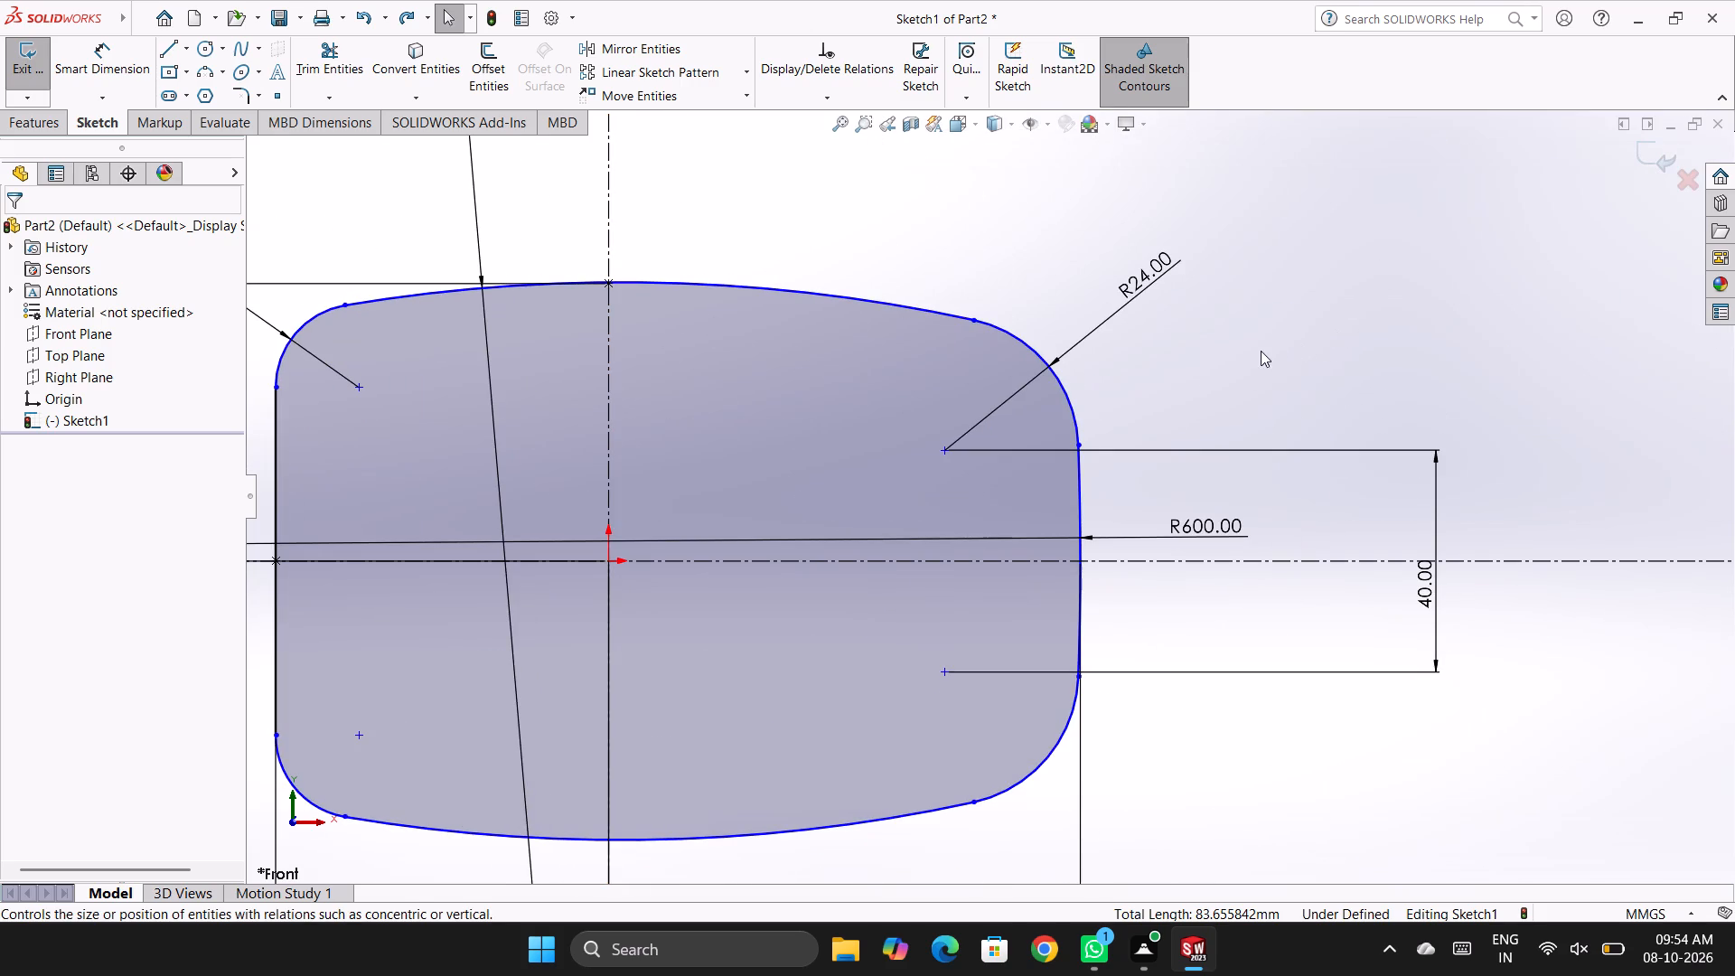
right_drag(1261, 351, 1250, 351)
click(1063, 397)
click(1078, 463)
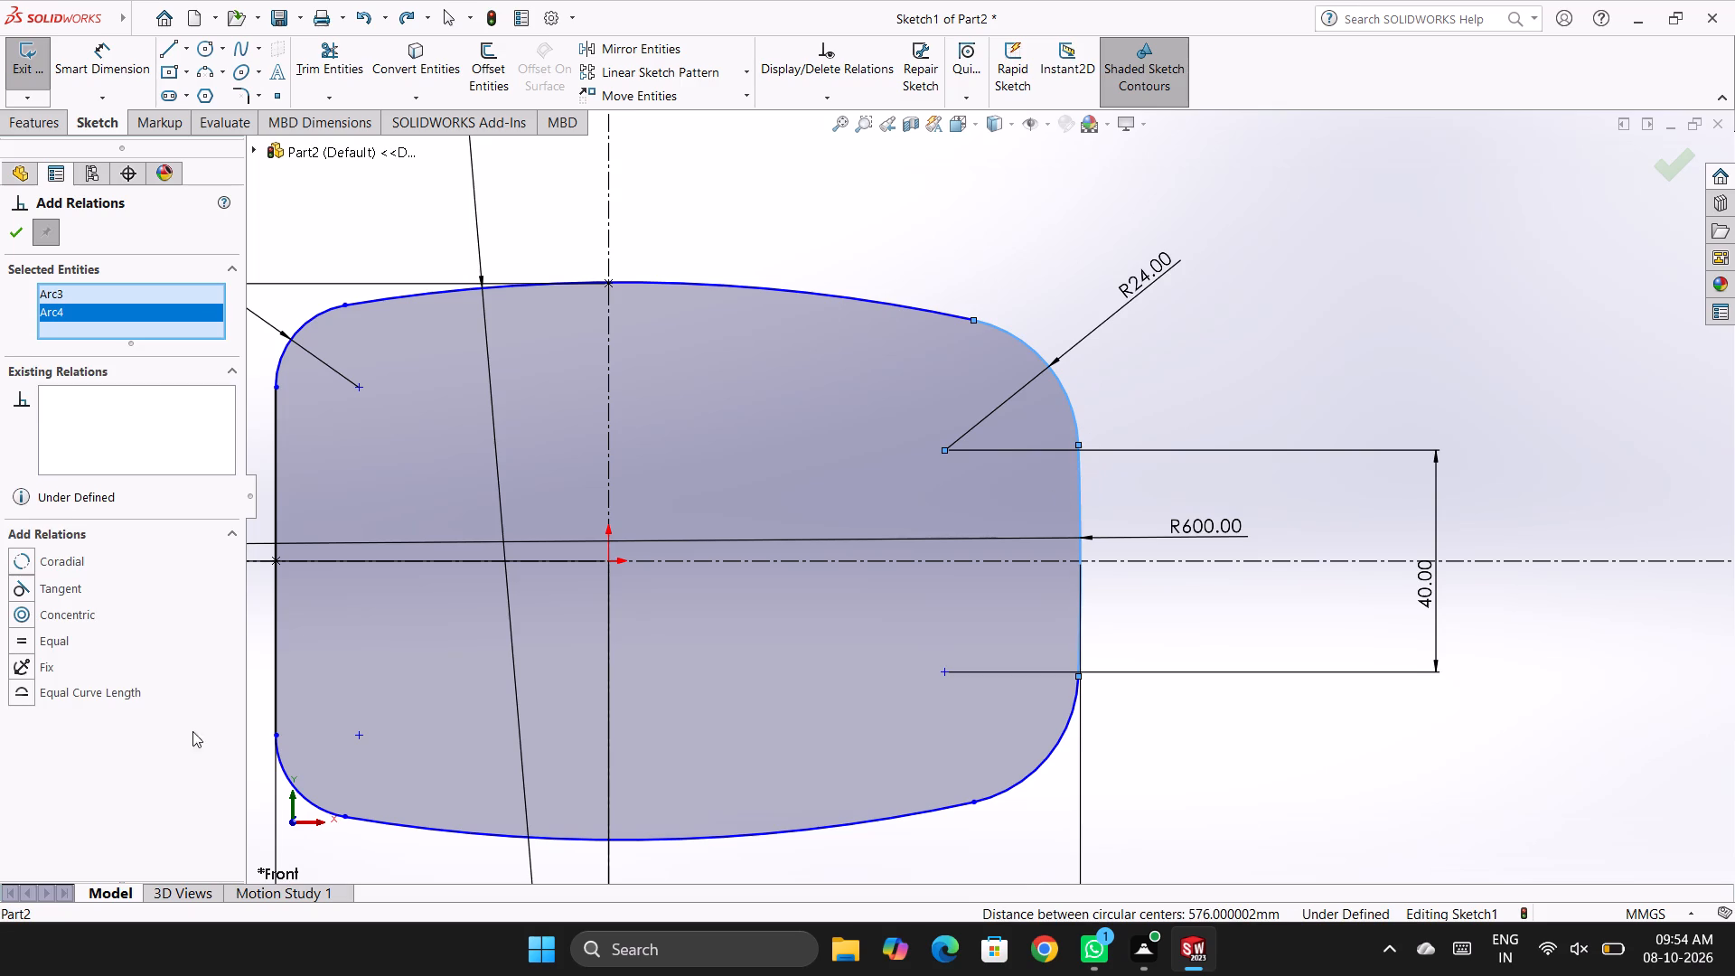
click(48, 598)
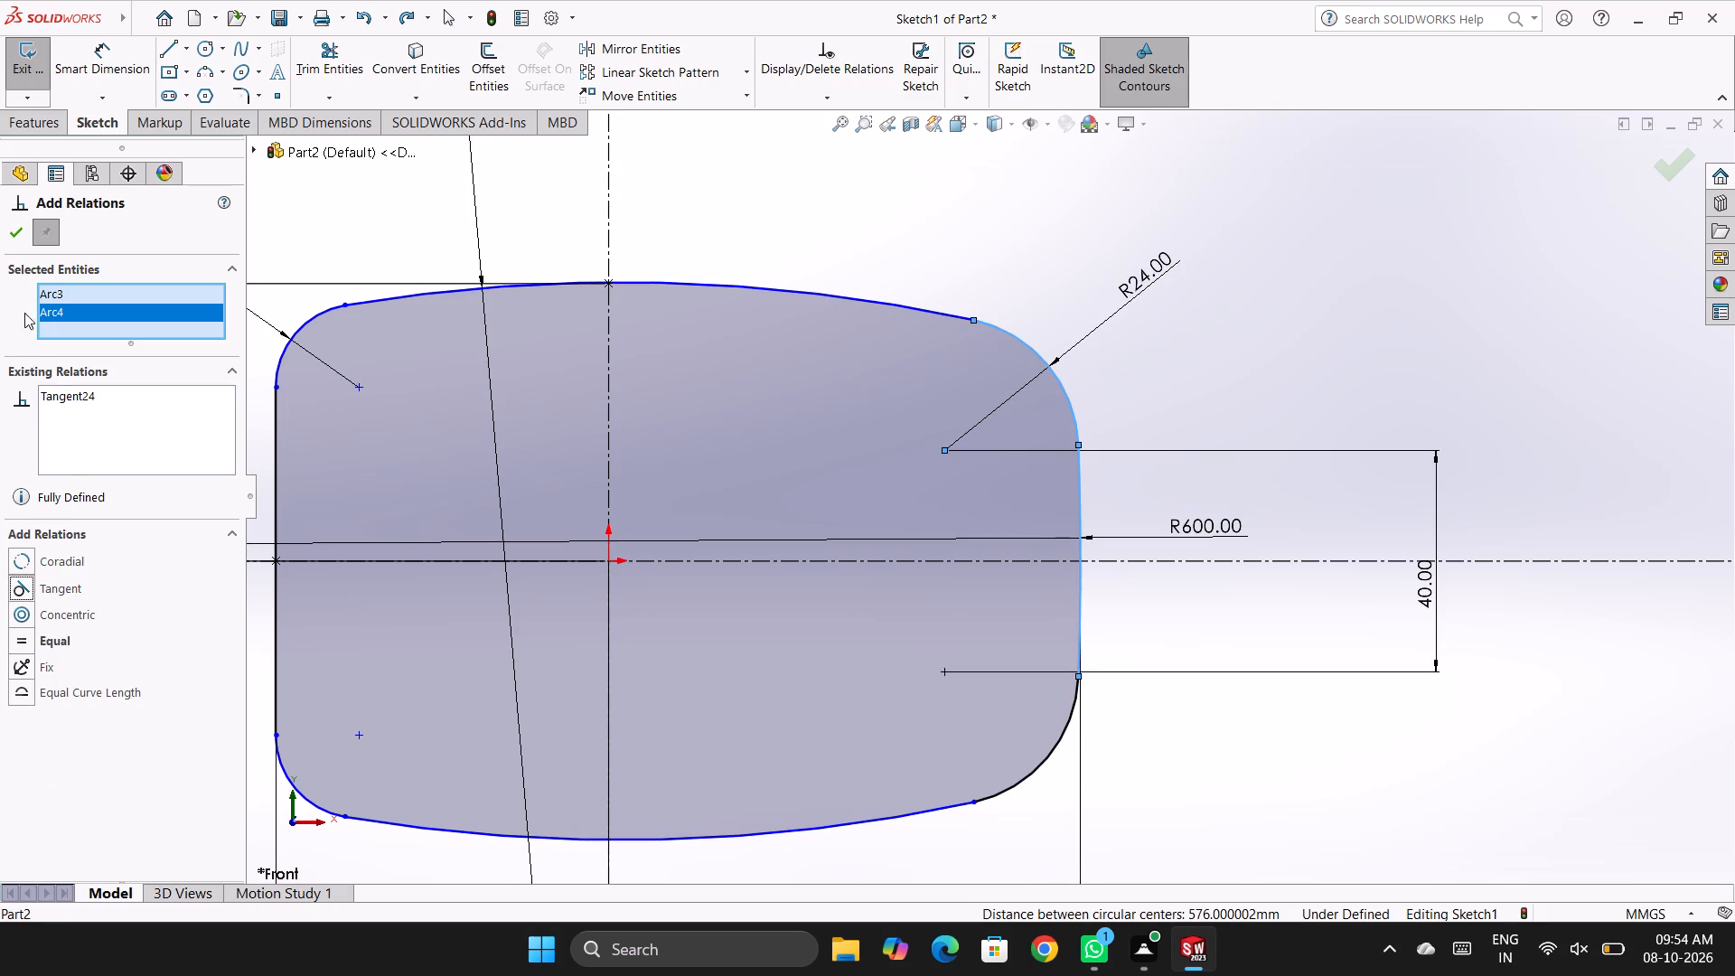
click(15, 228)
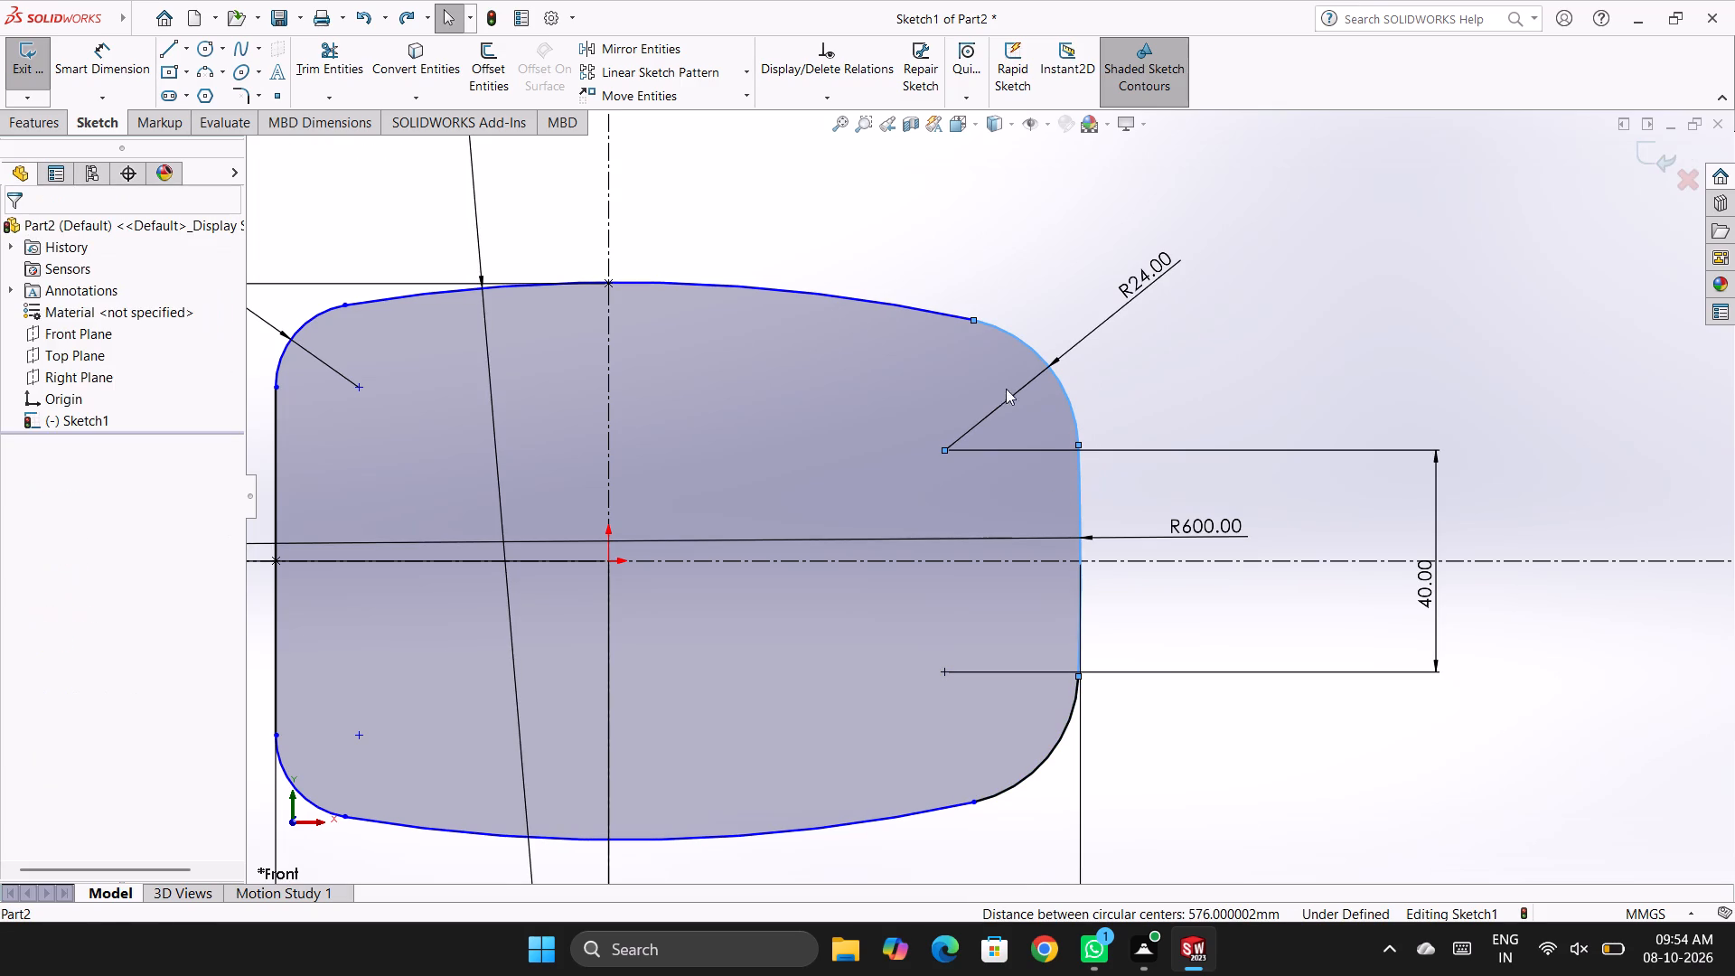
Add a Tangent relation between the lower 24 mm corner arc and the lower 300 mm arc.
click(1229, 367)
scroll(1063, 670, down, 5)
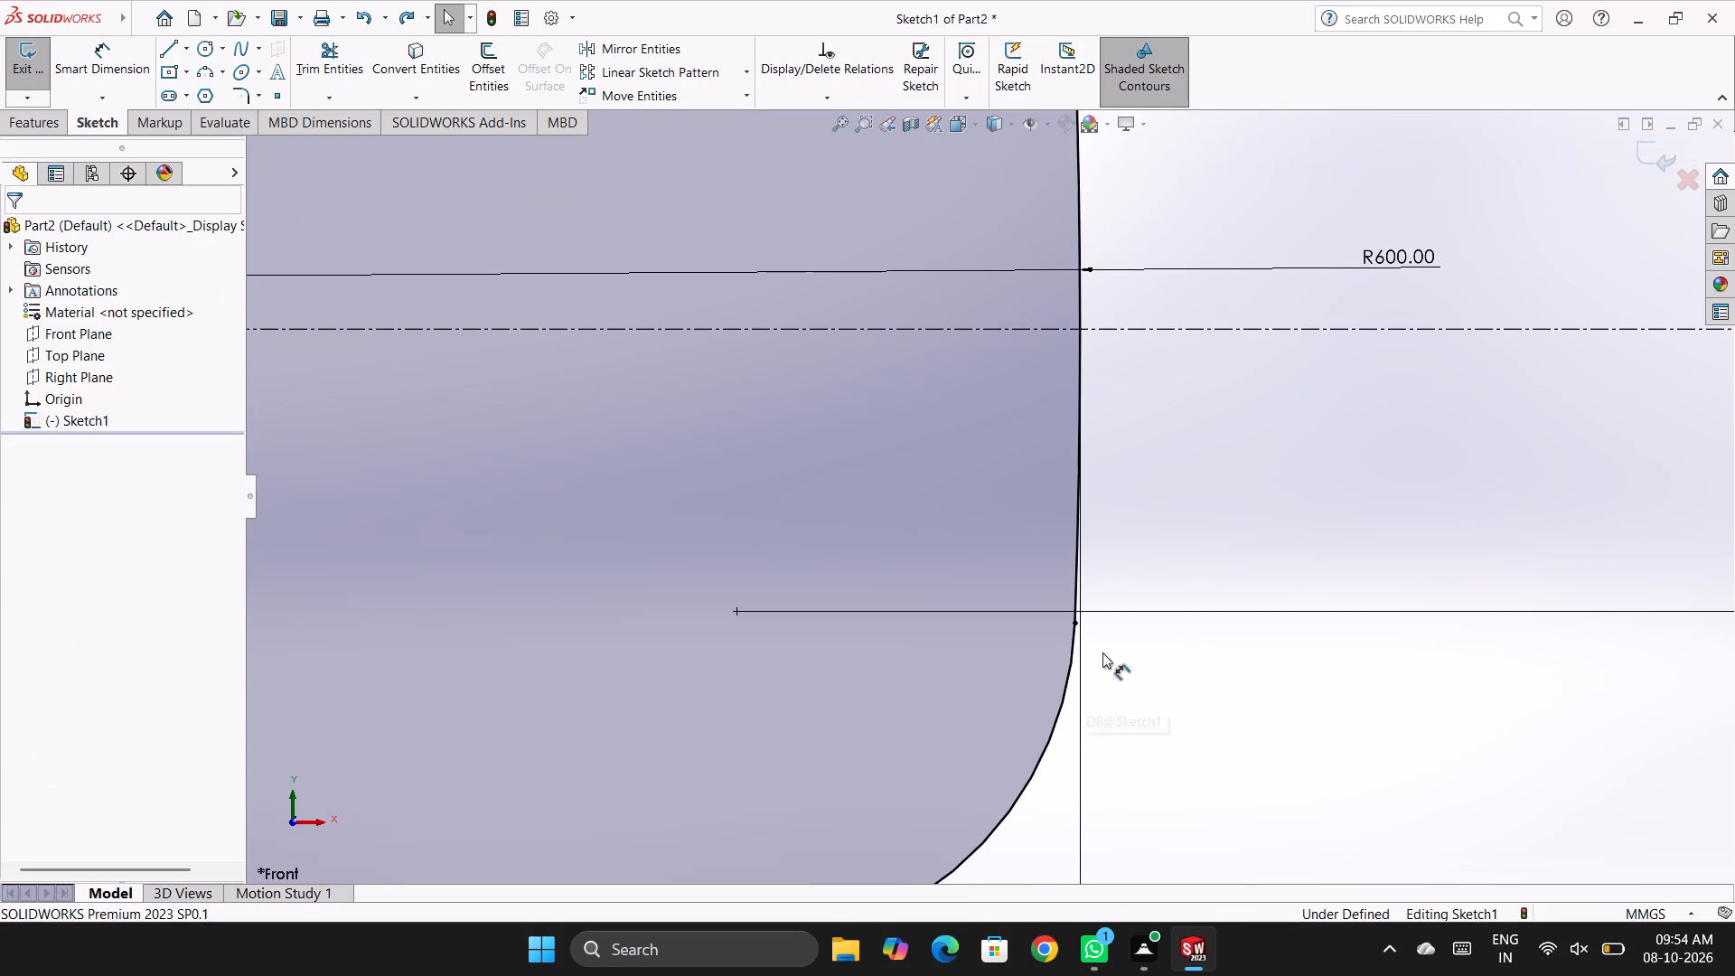
right_drag(1185, 652, 1143, 657)
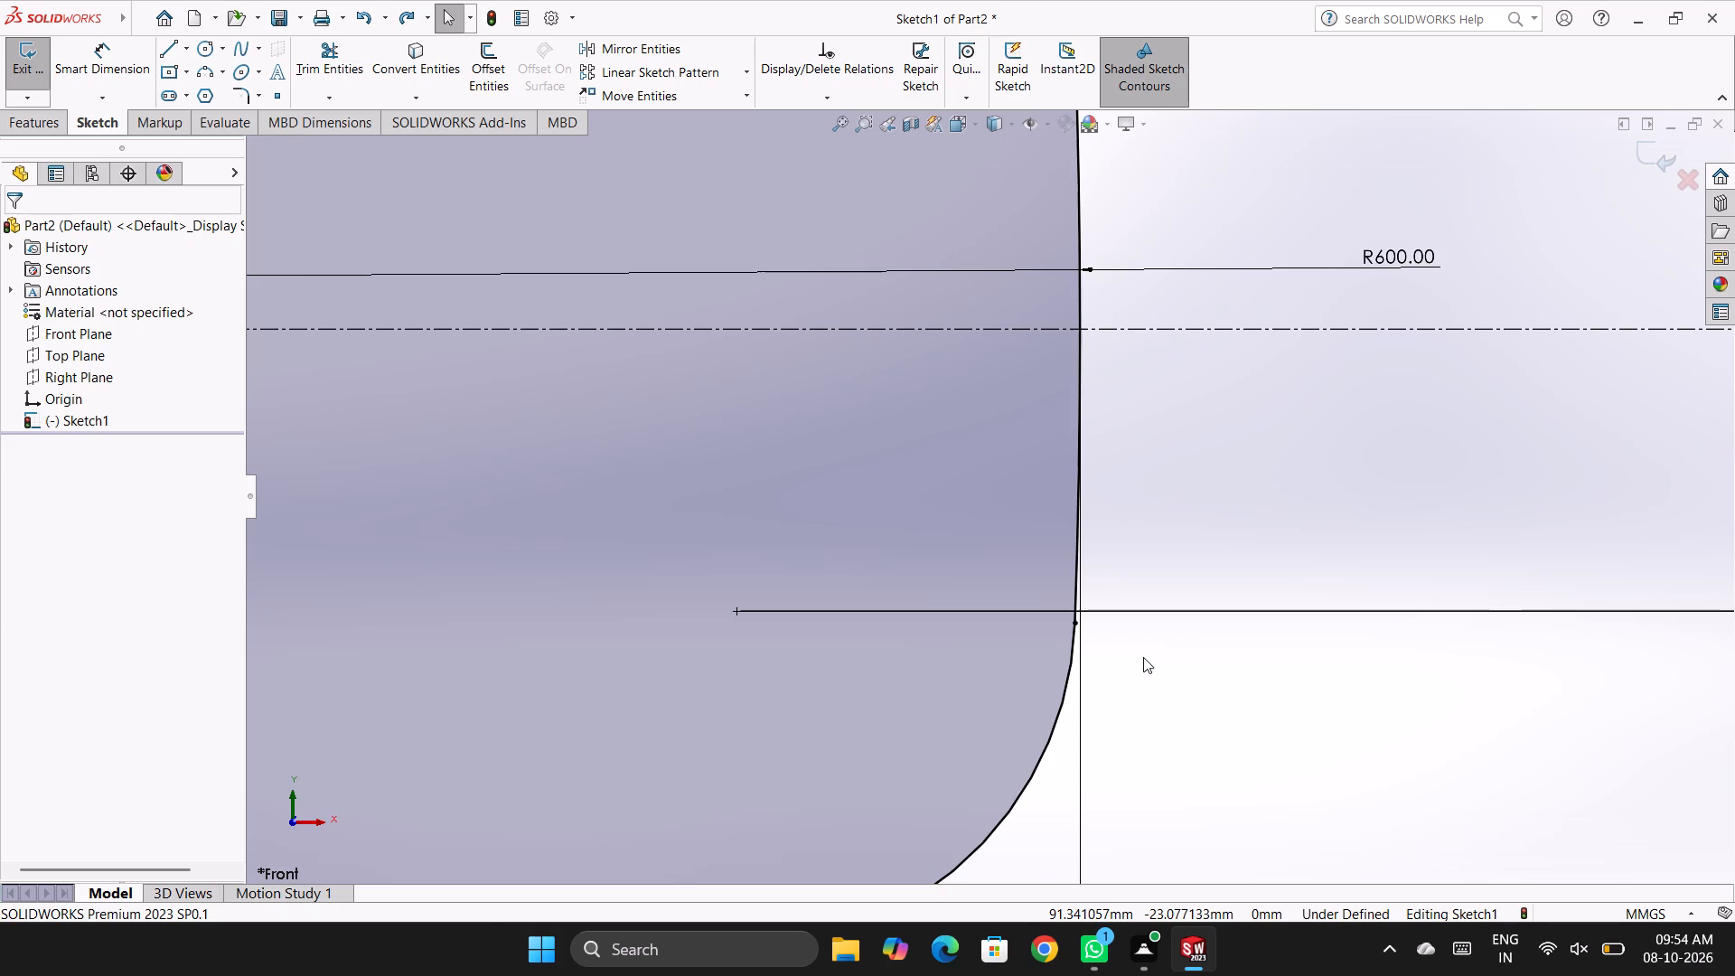
right_drag(1143, 657, 1092, 664)
scroll(1462, 663, up, 5)
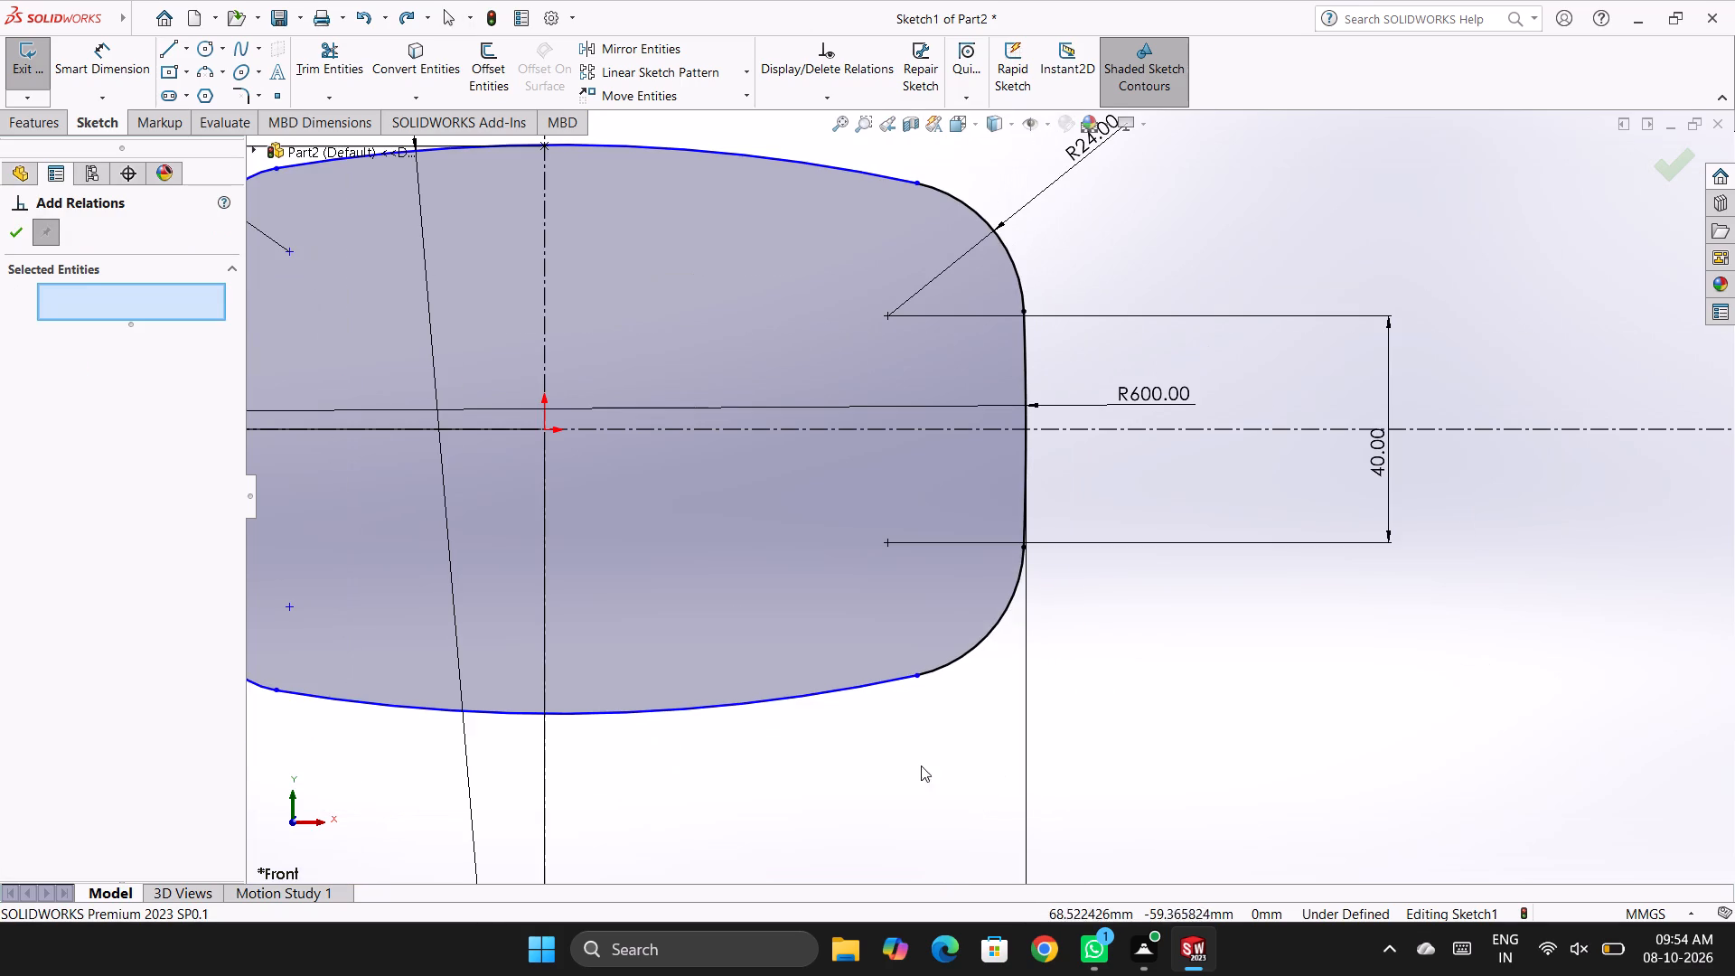
click(926, 671)
click(878, 681)
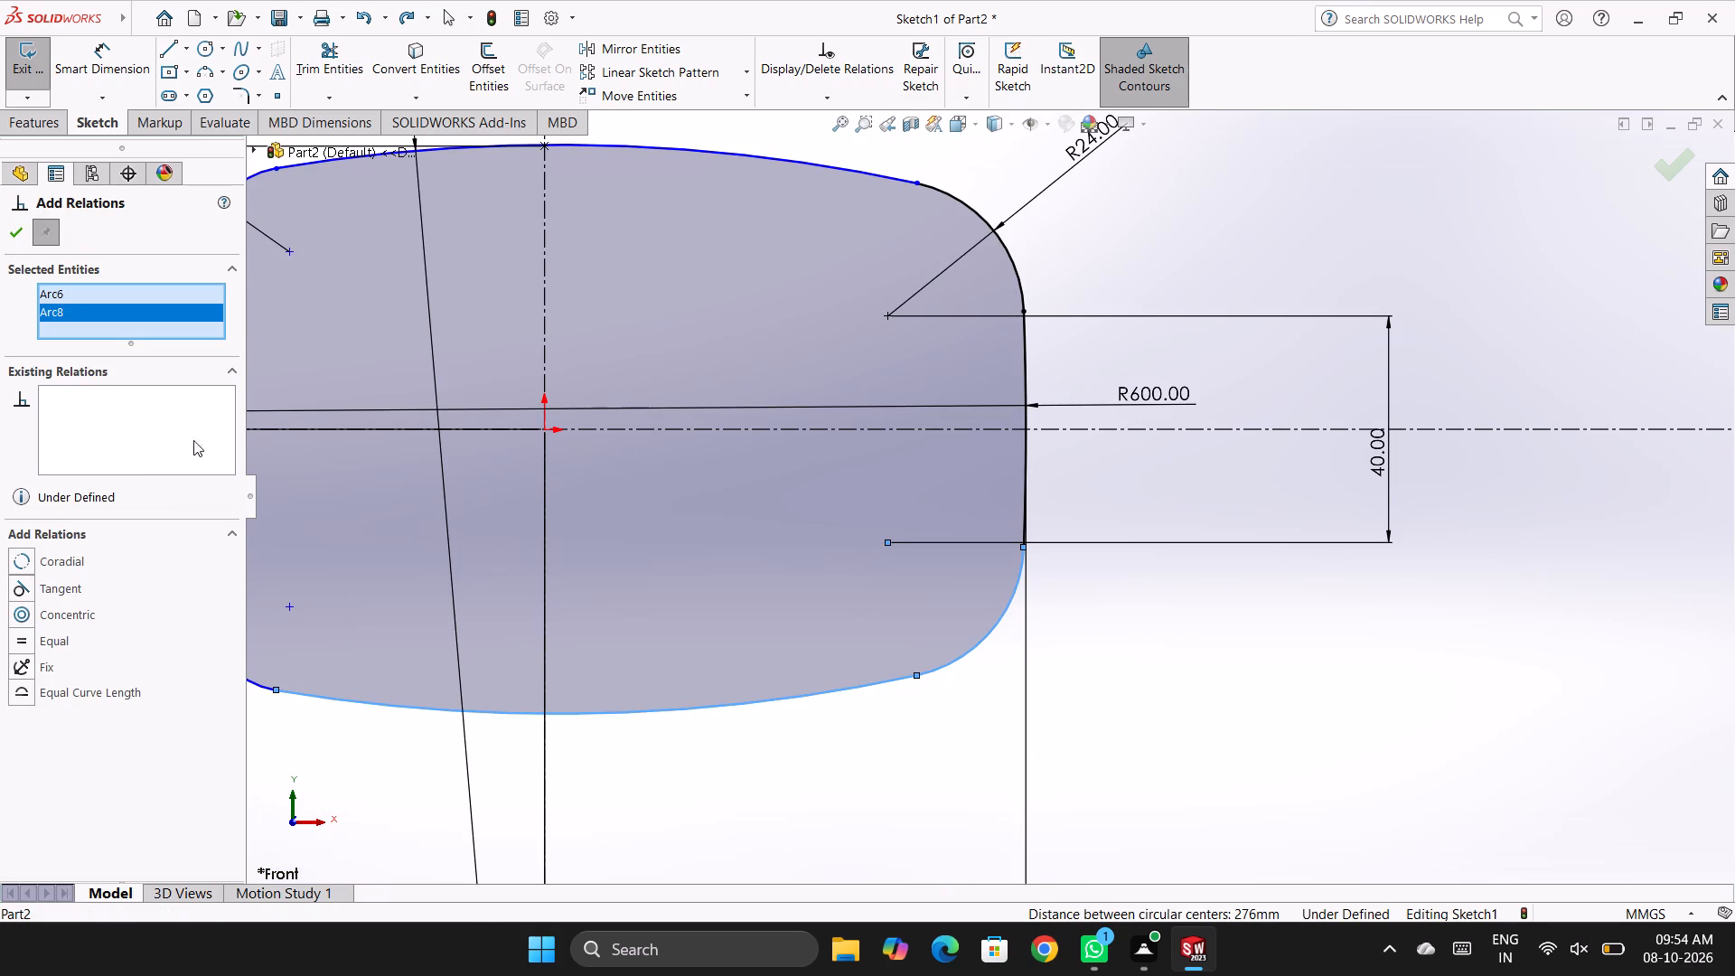
click(57, 578)
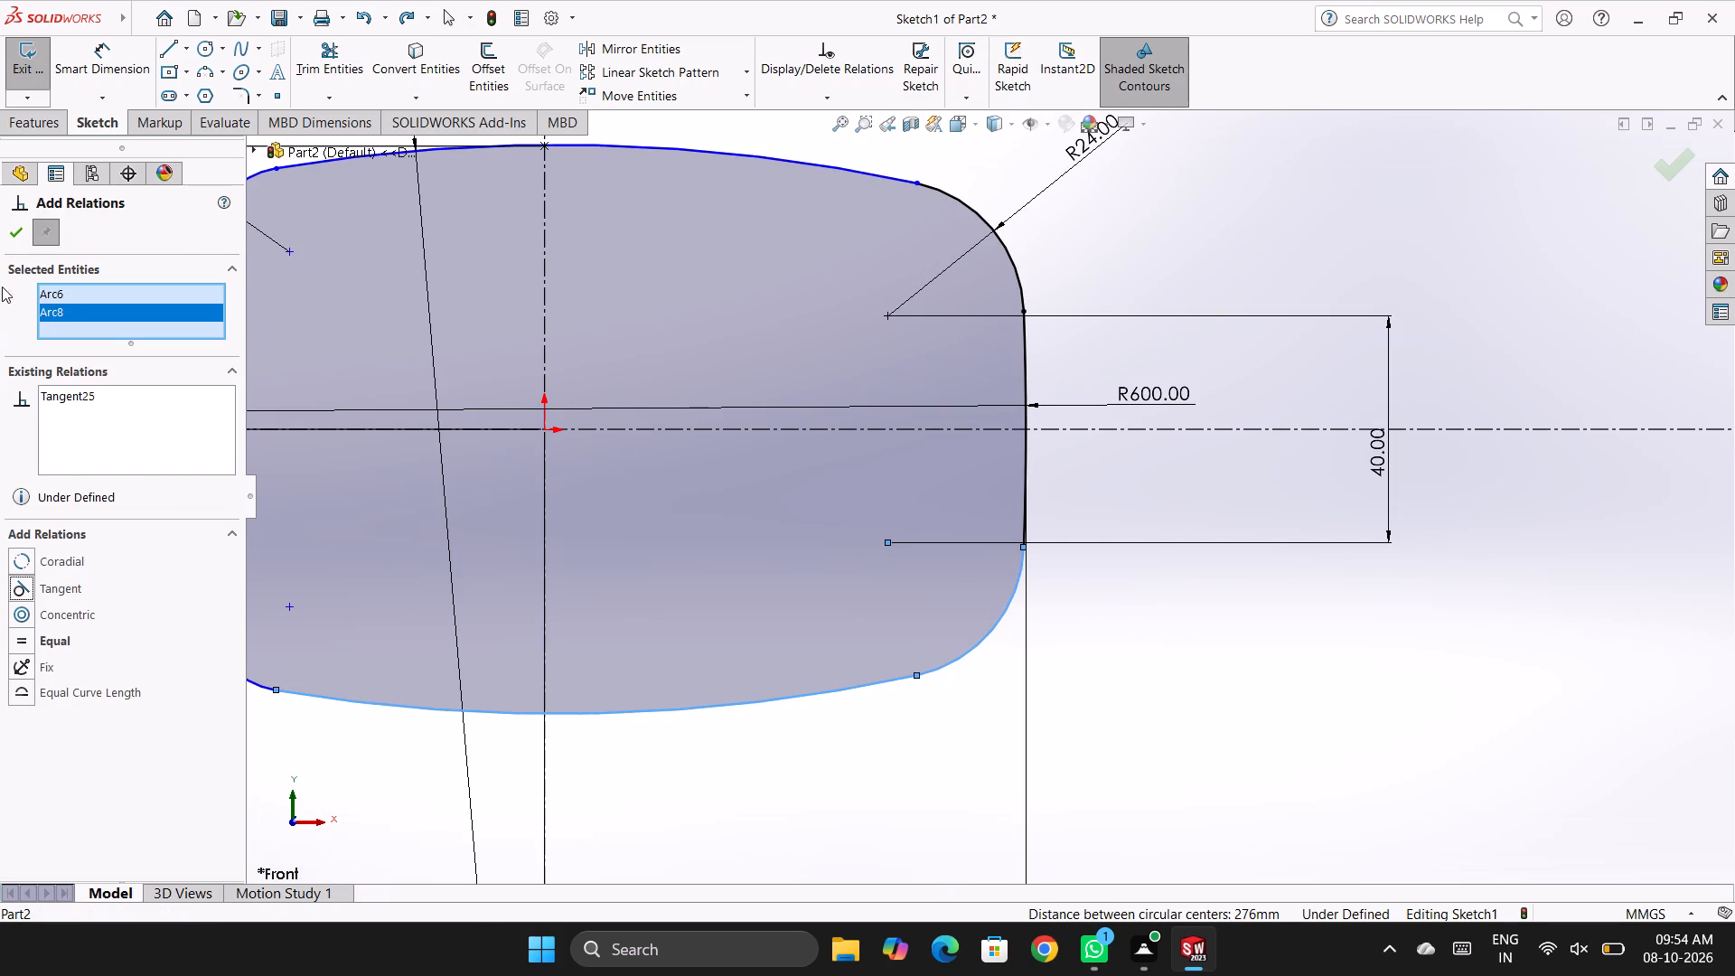
click(15, 223)
click(1092, 802)
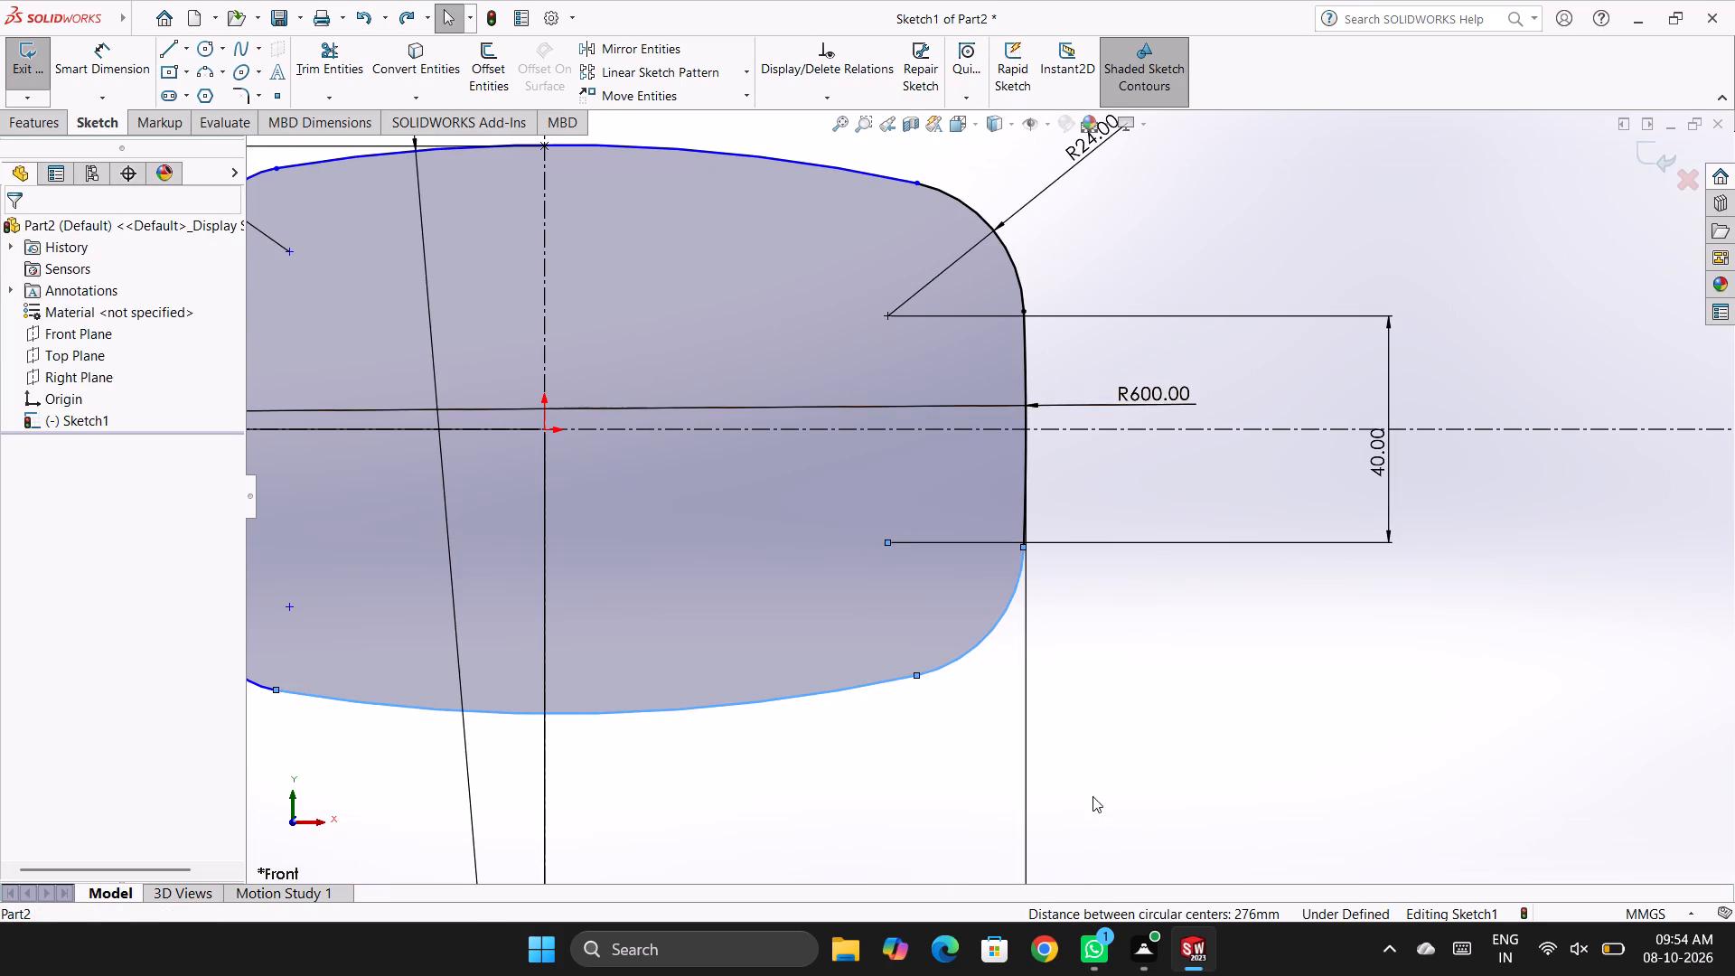
Examine the relations of the whole profile and those between the lower 300 mm arc and the lower 24 mm corner arc.
scroll(1319, 741, up, 4)
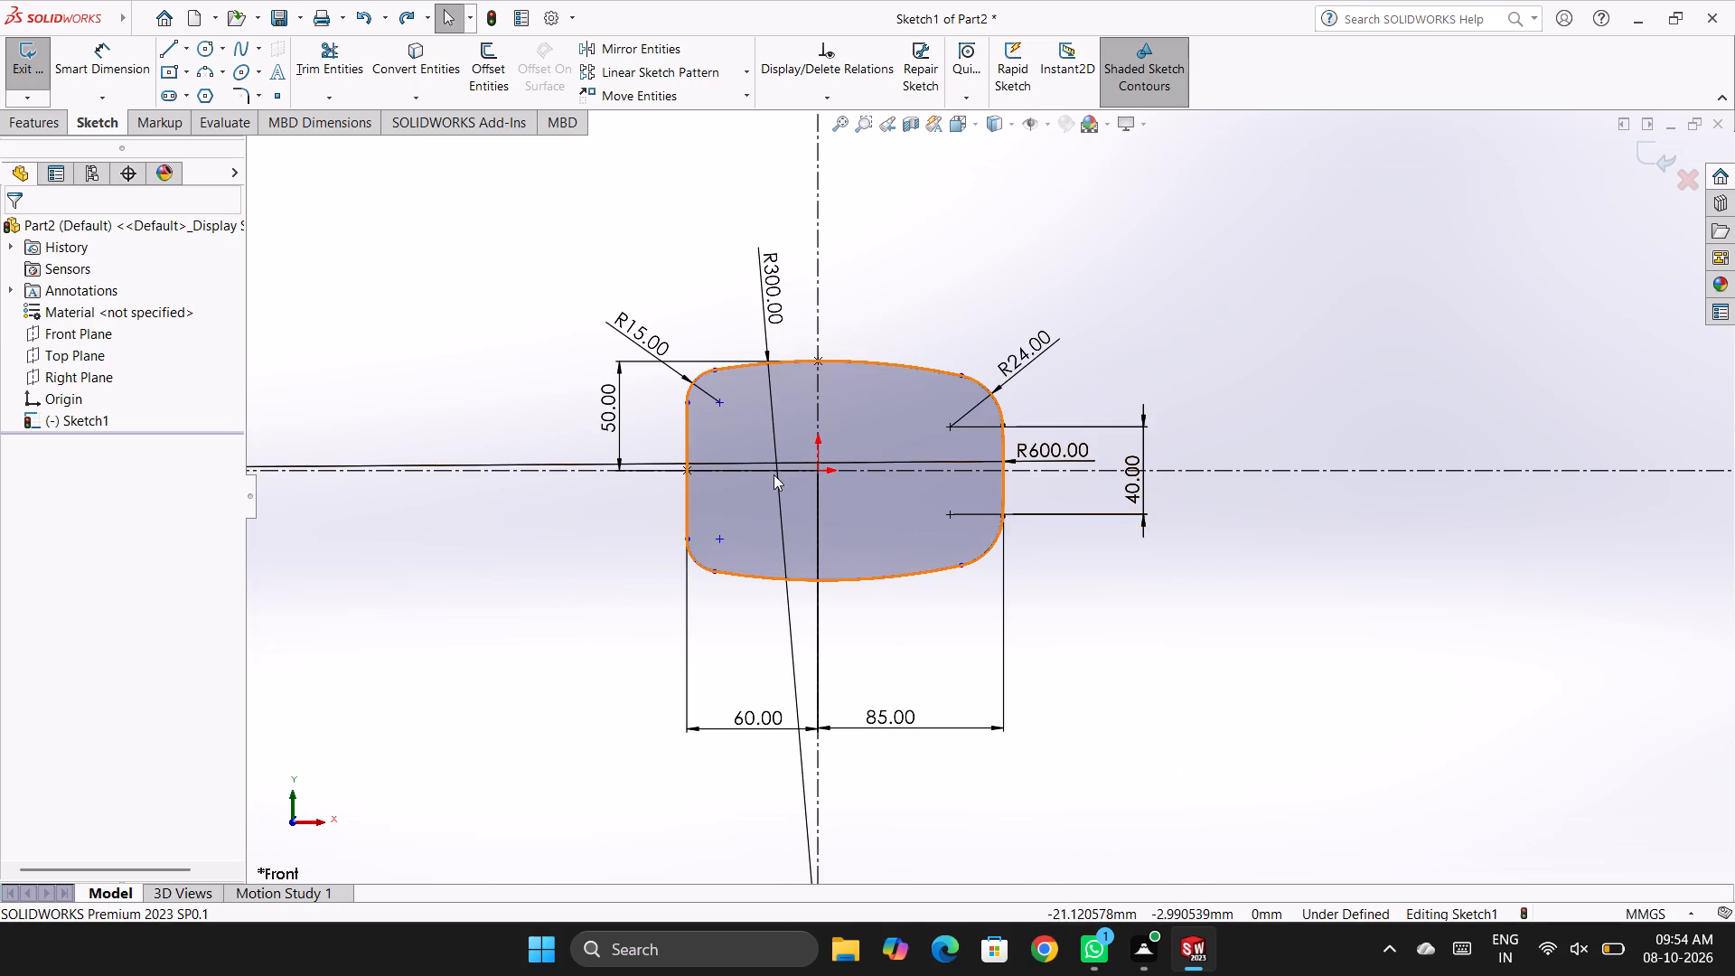
click(863, 505)
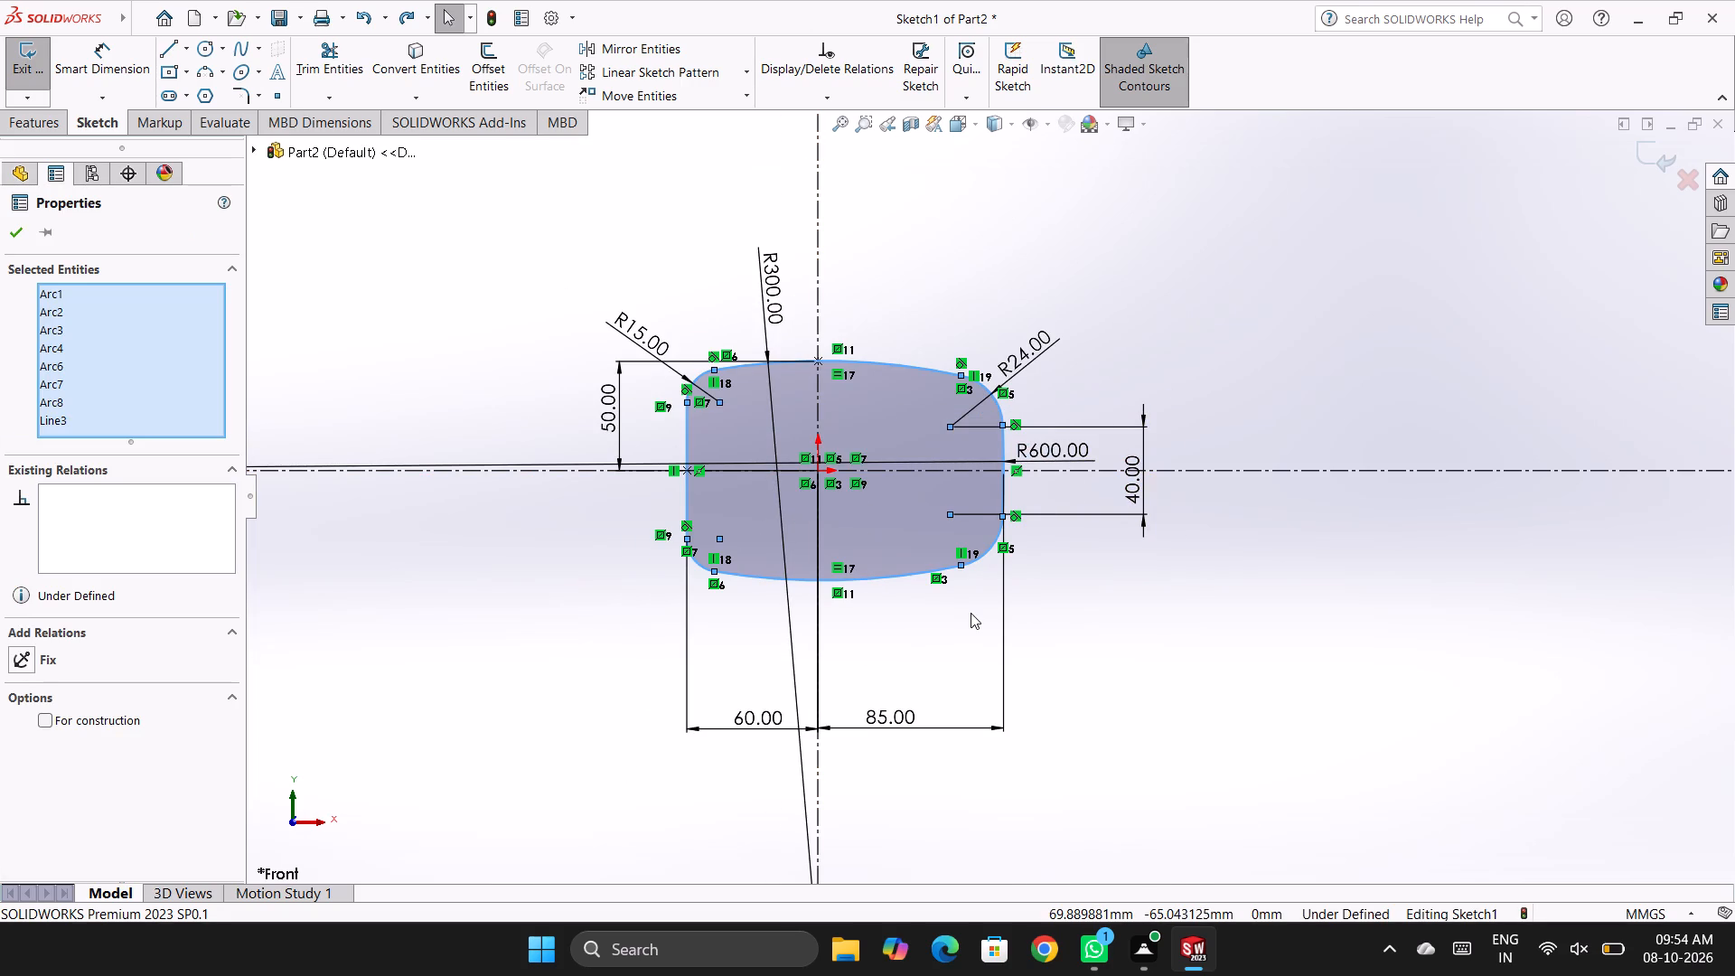
scroll(705, 557, down, 3)
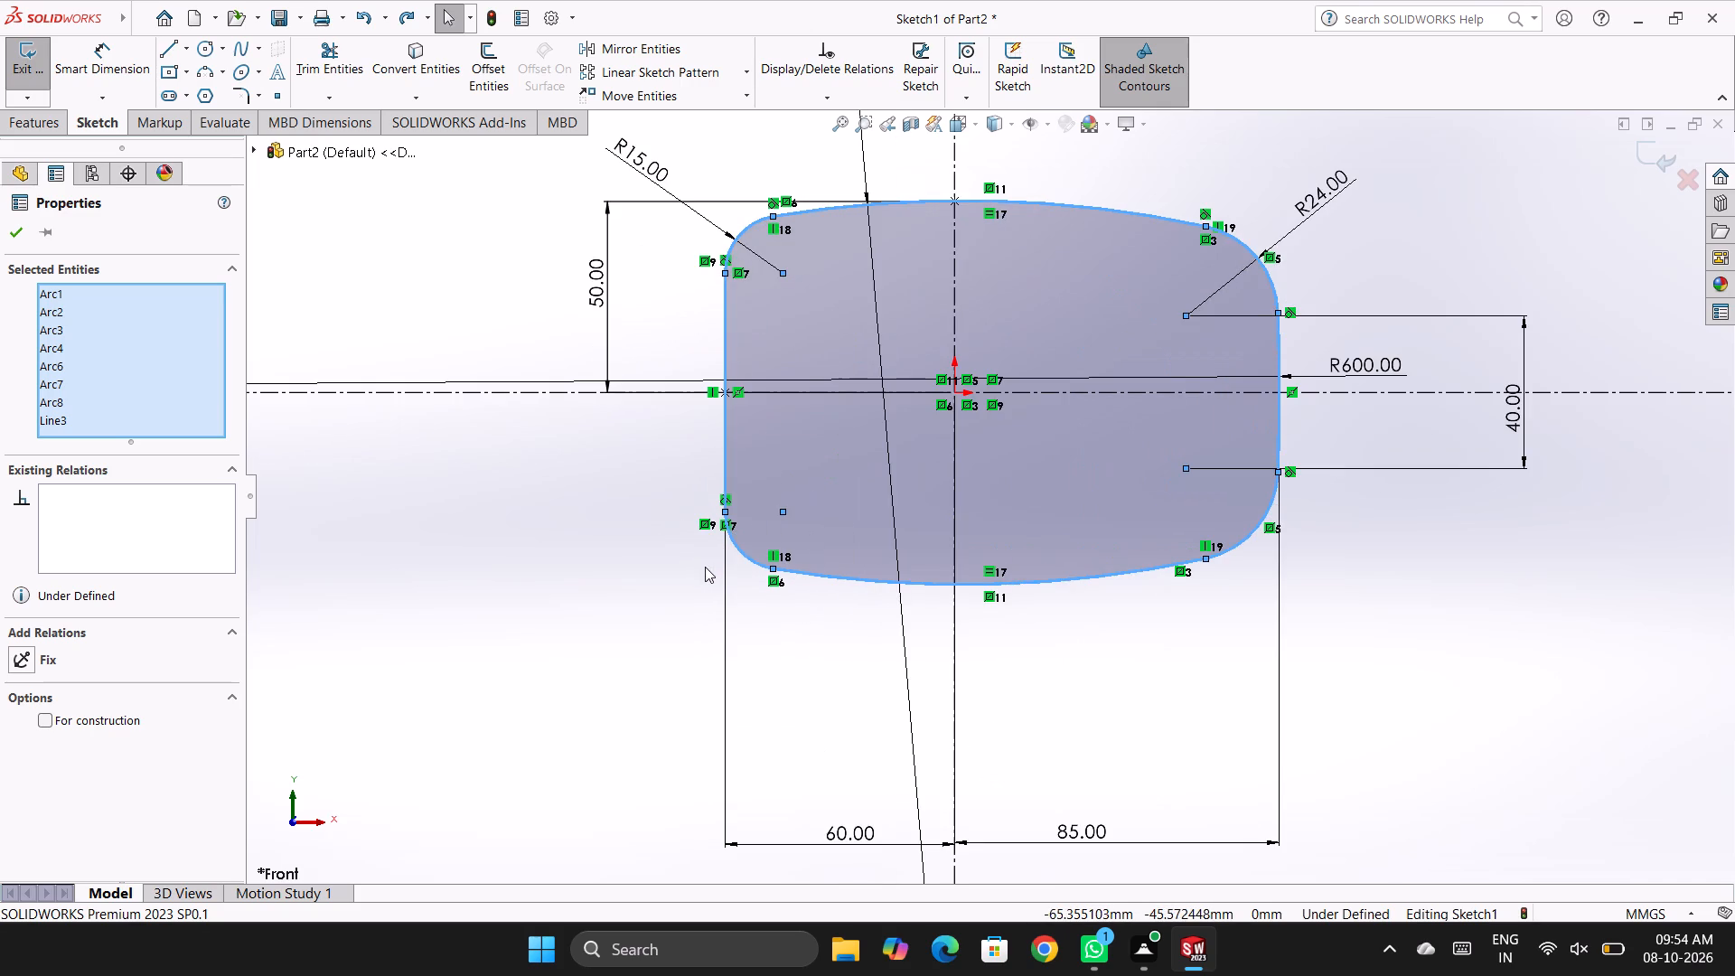
scroll(705, 567, up, 1)
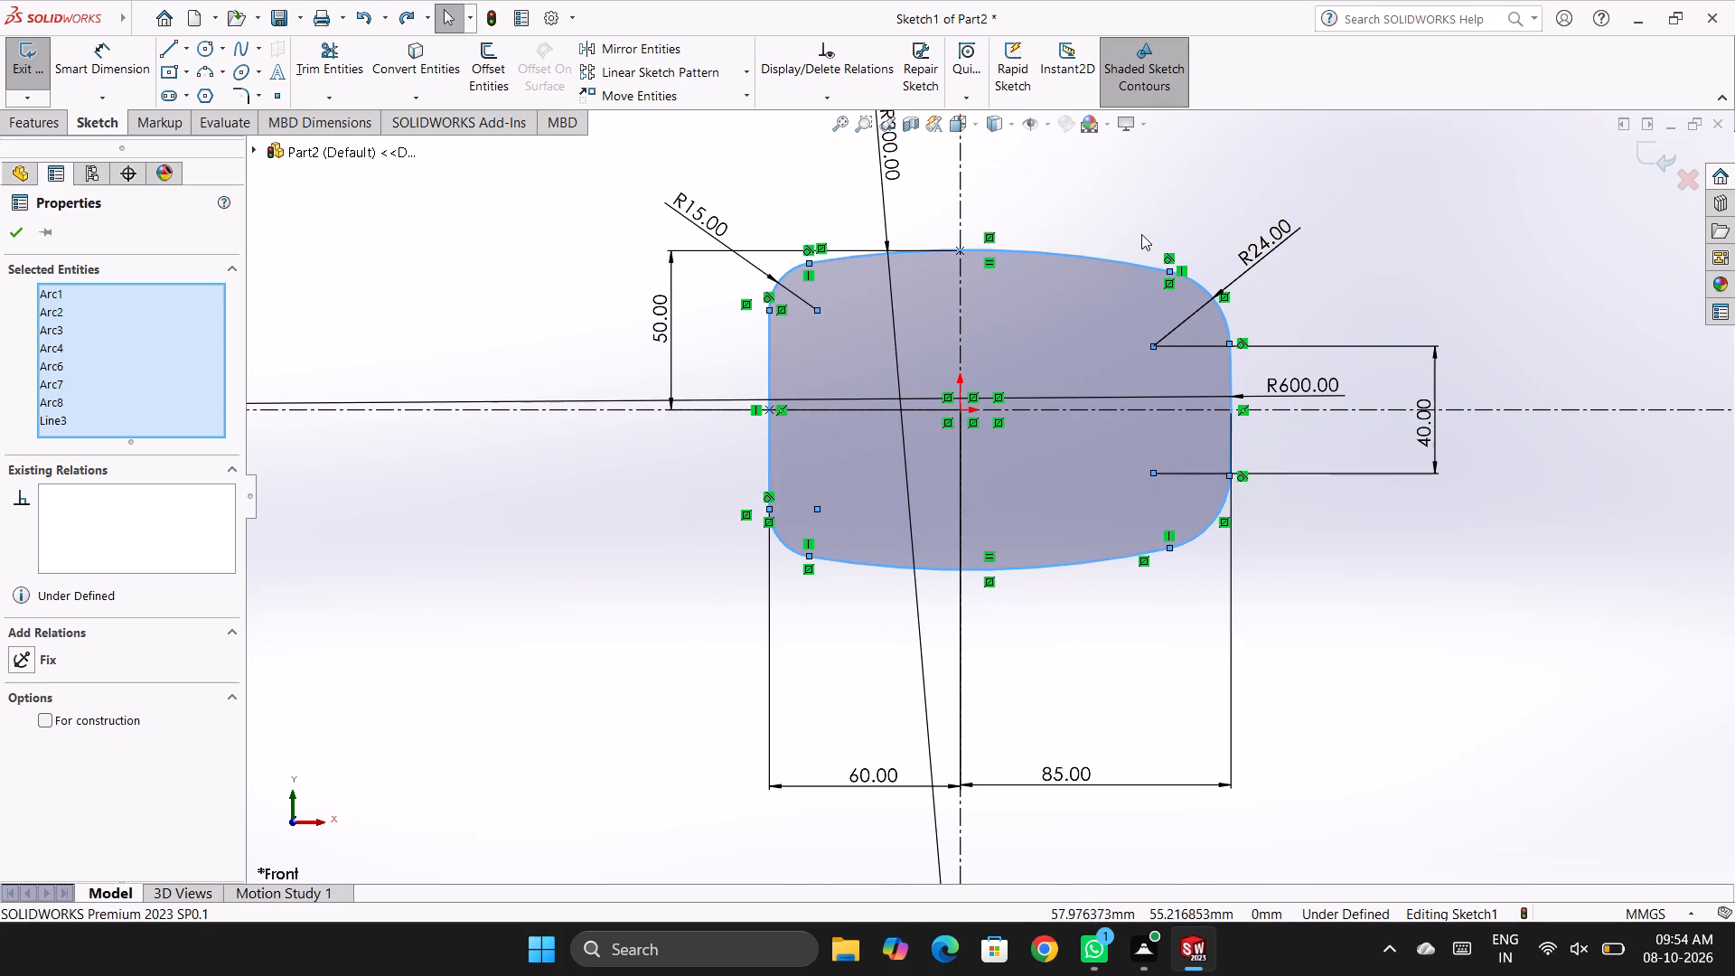
key(Escape)
key(Escape)
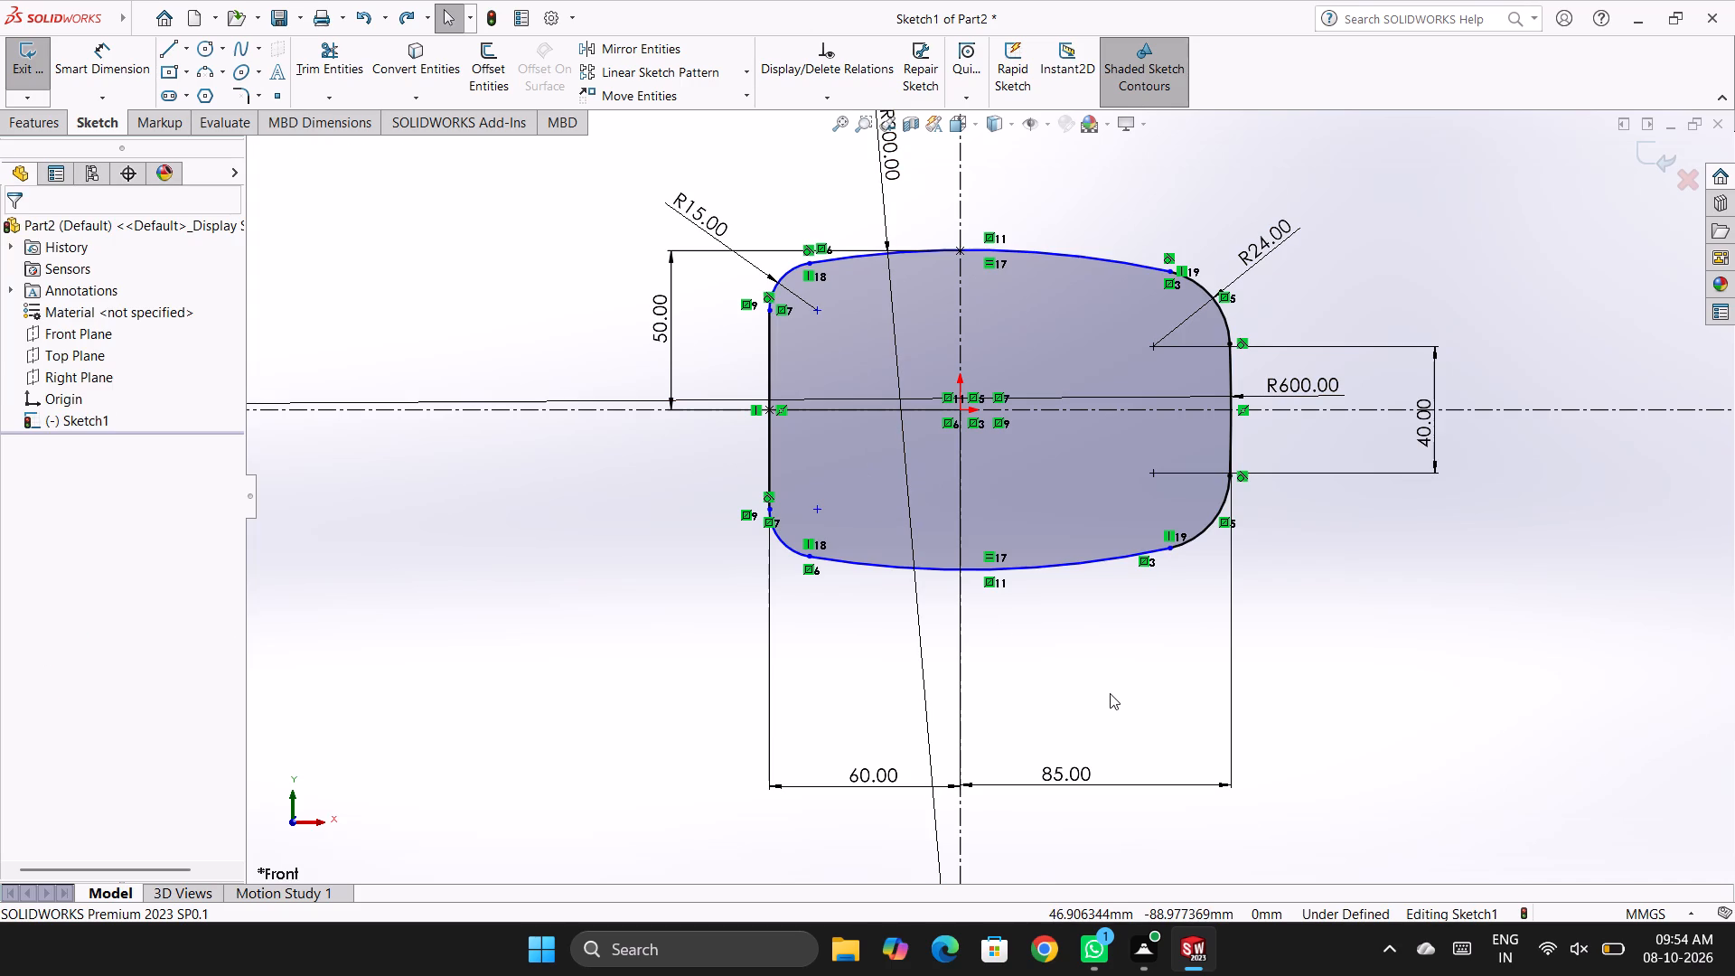
right_drag(1091, 657, 1024, 674)
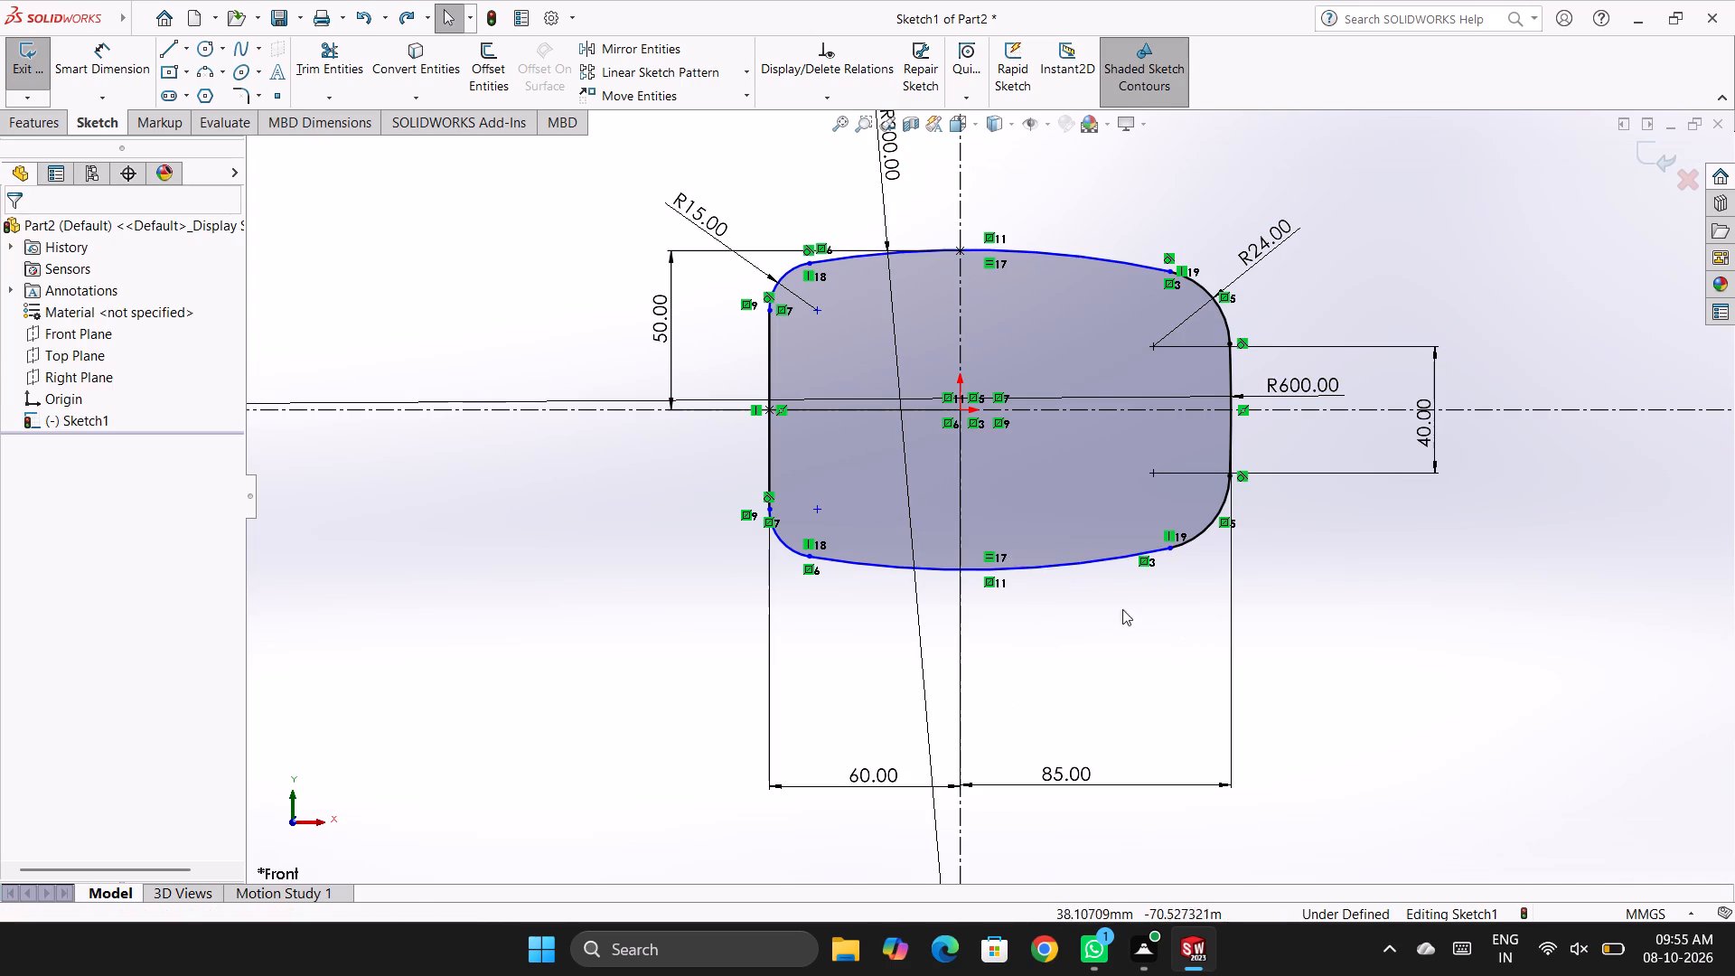
click(1151, 551)
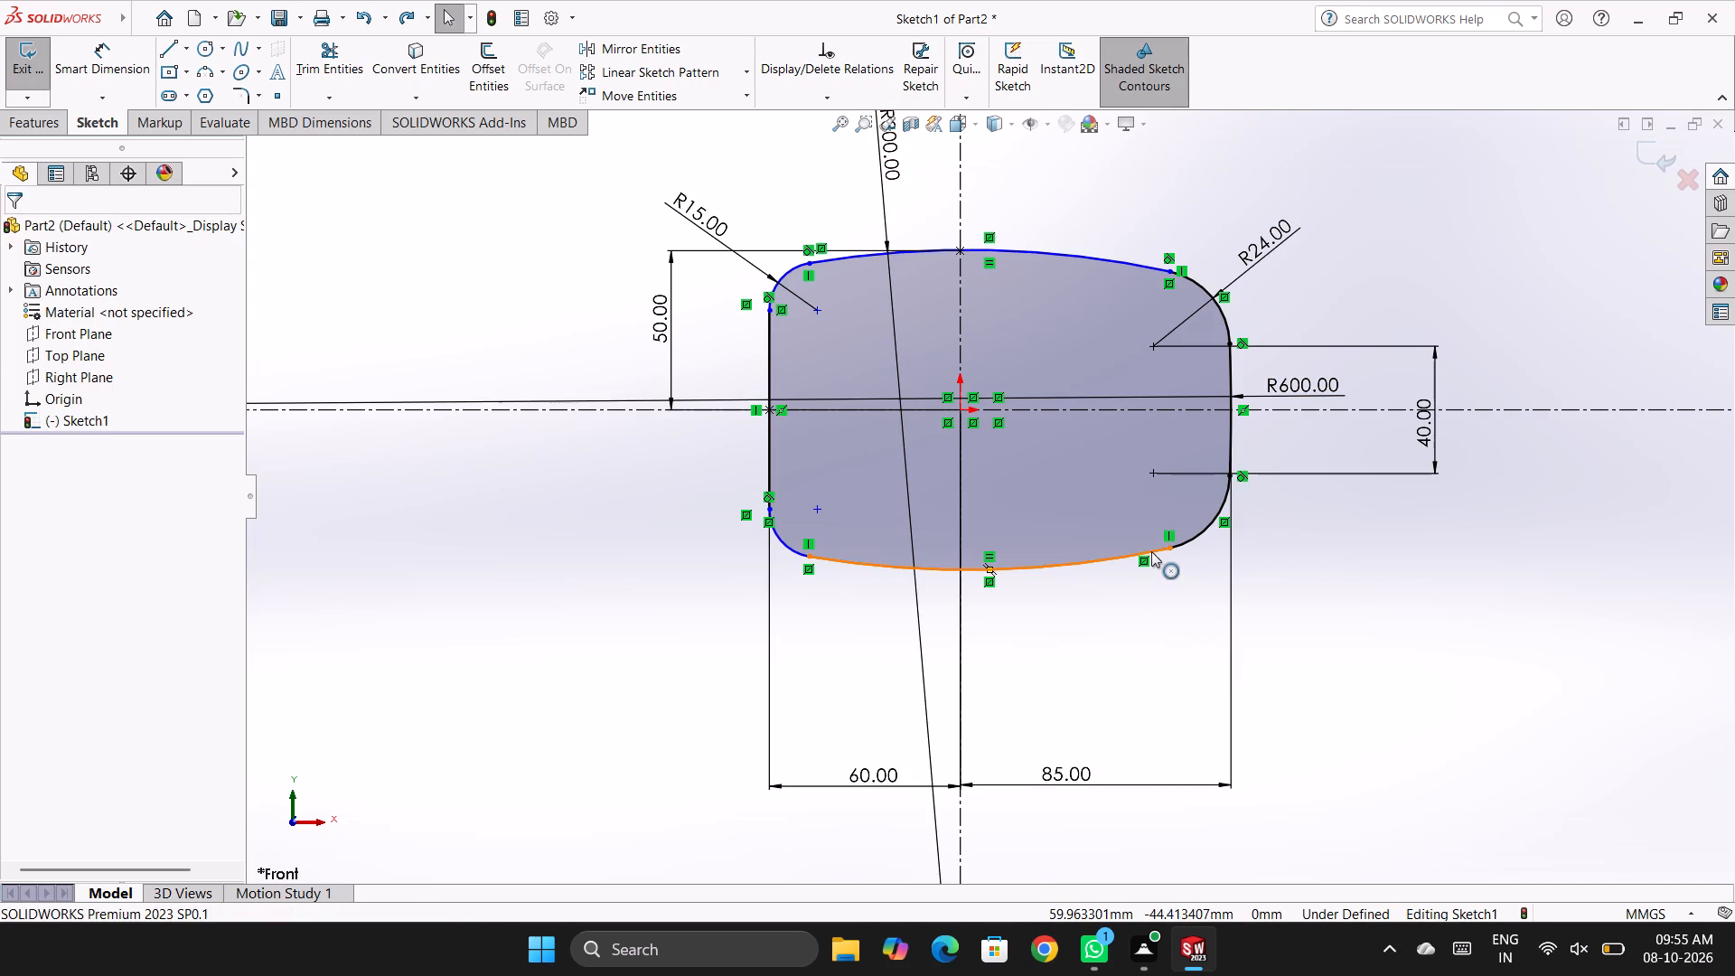
ctrl+click(1190, 537)
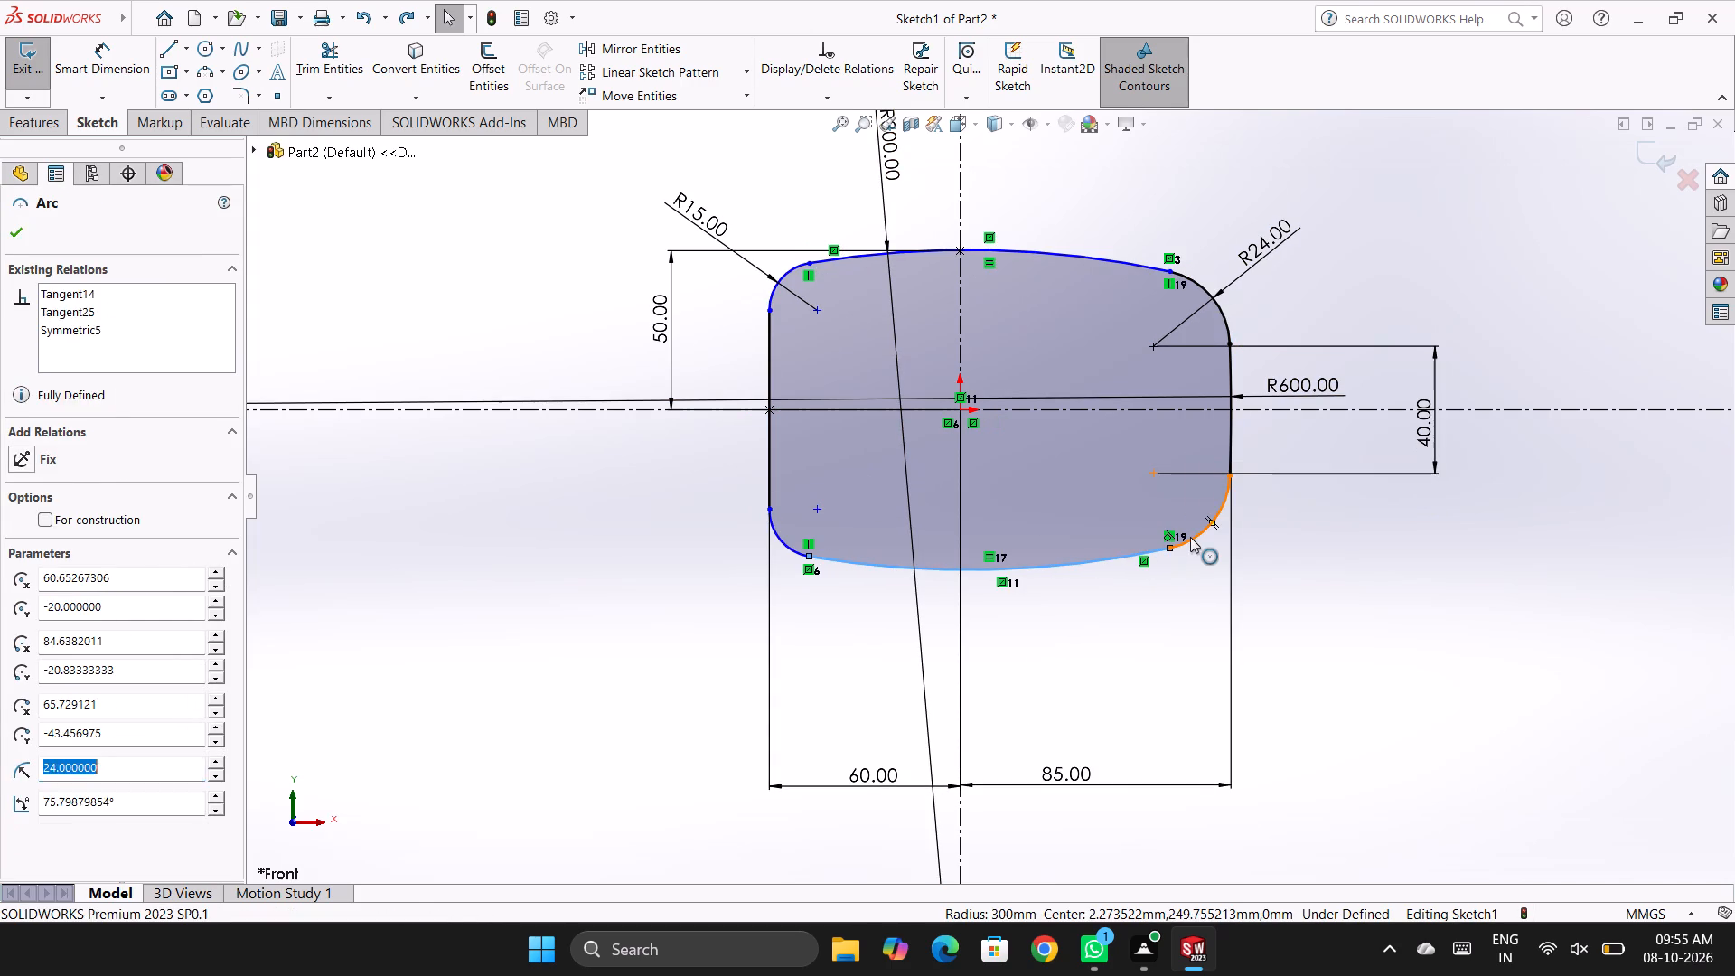
click(1264, 456)
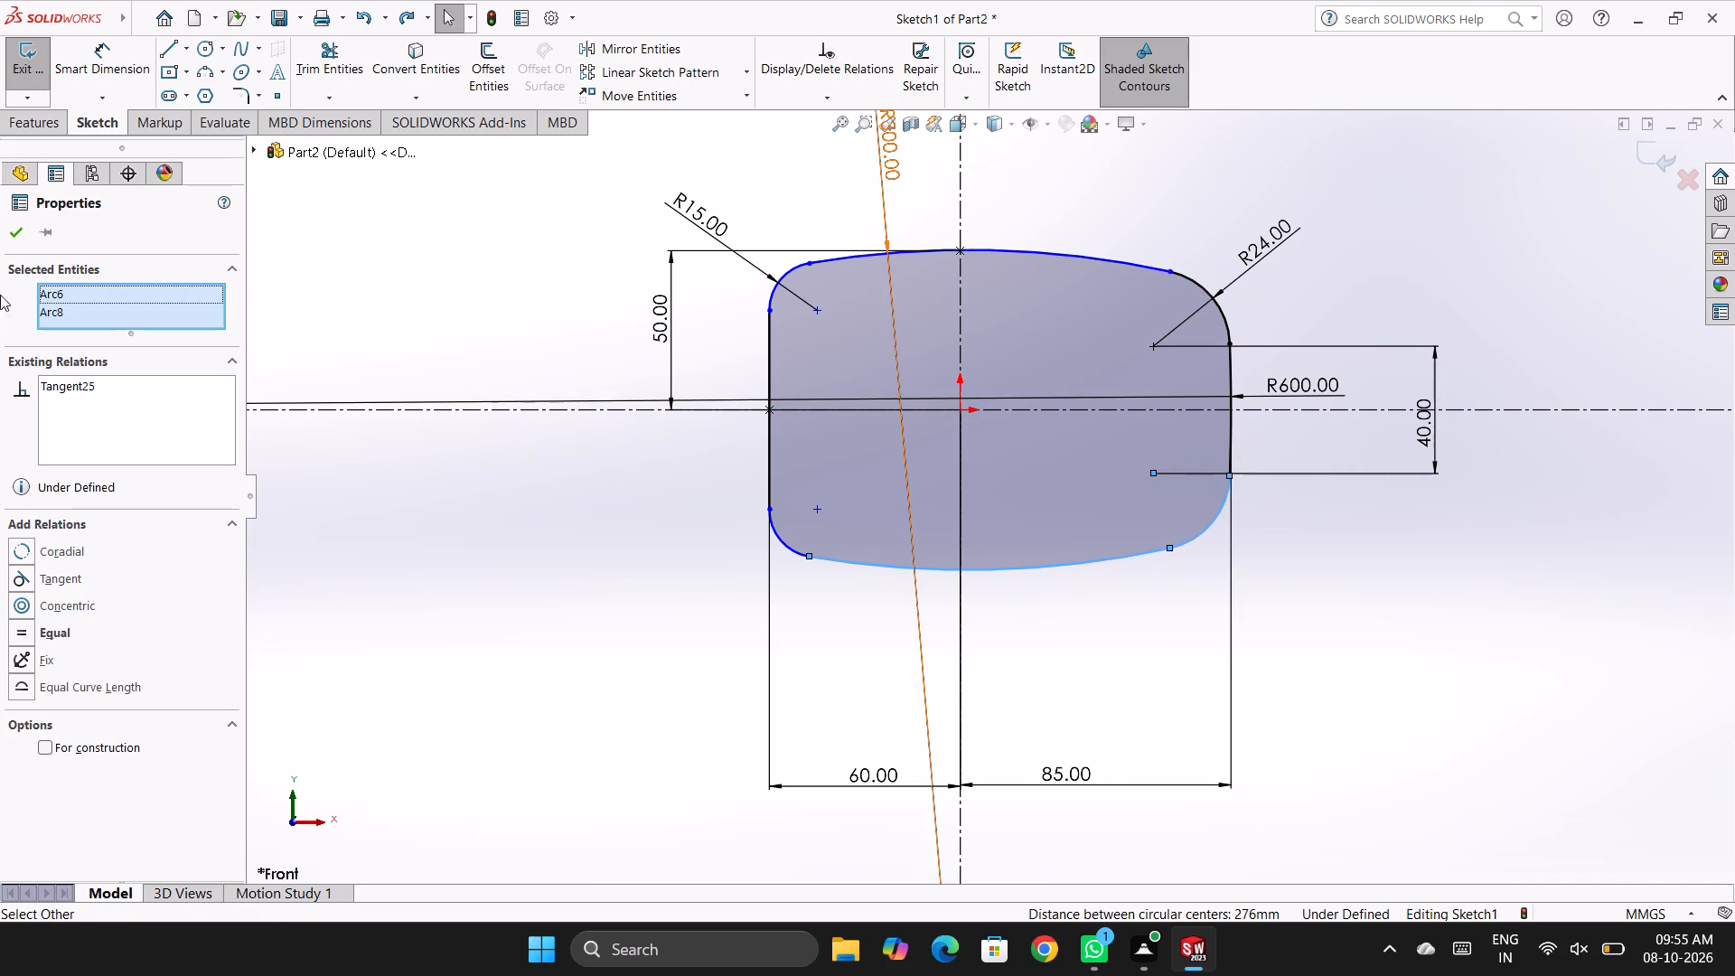
click(14, 223)
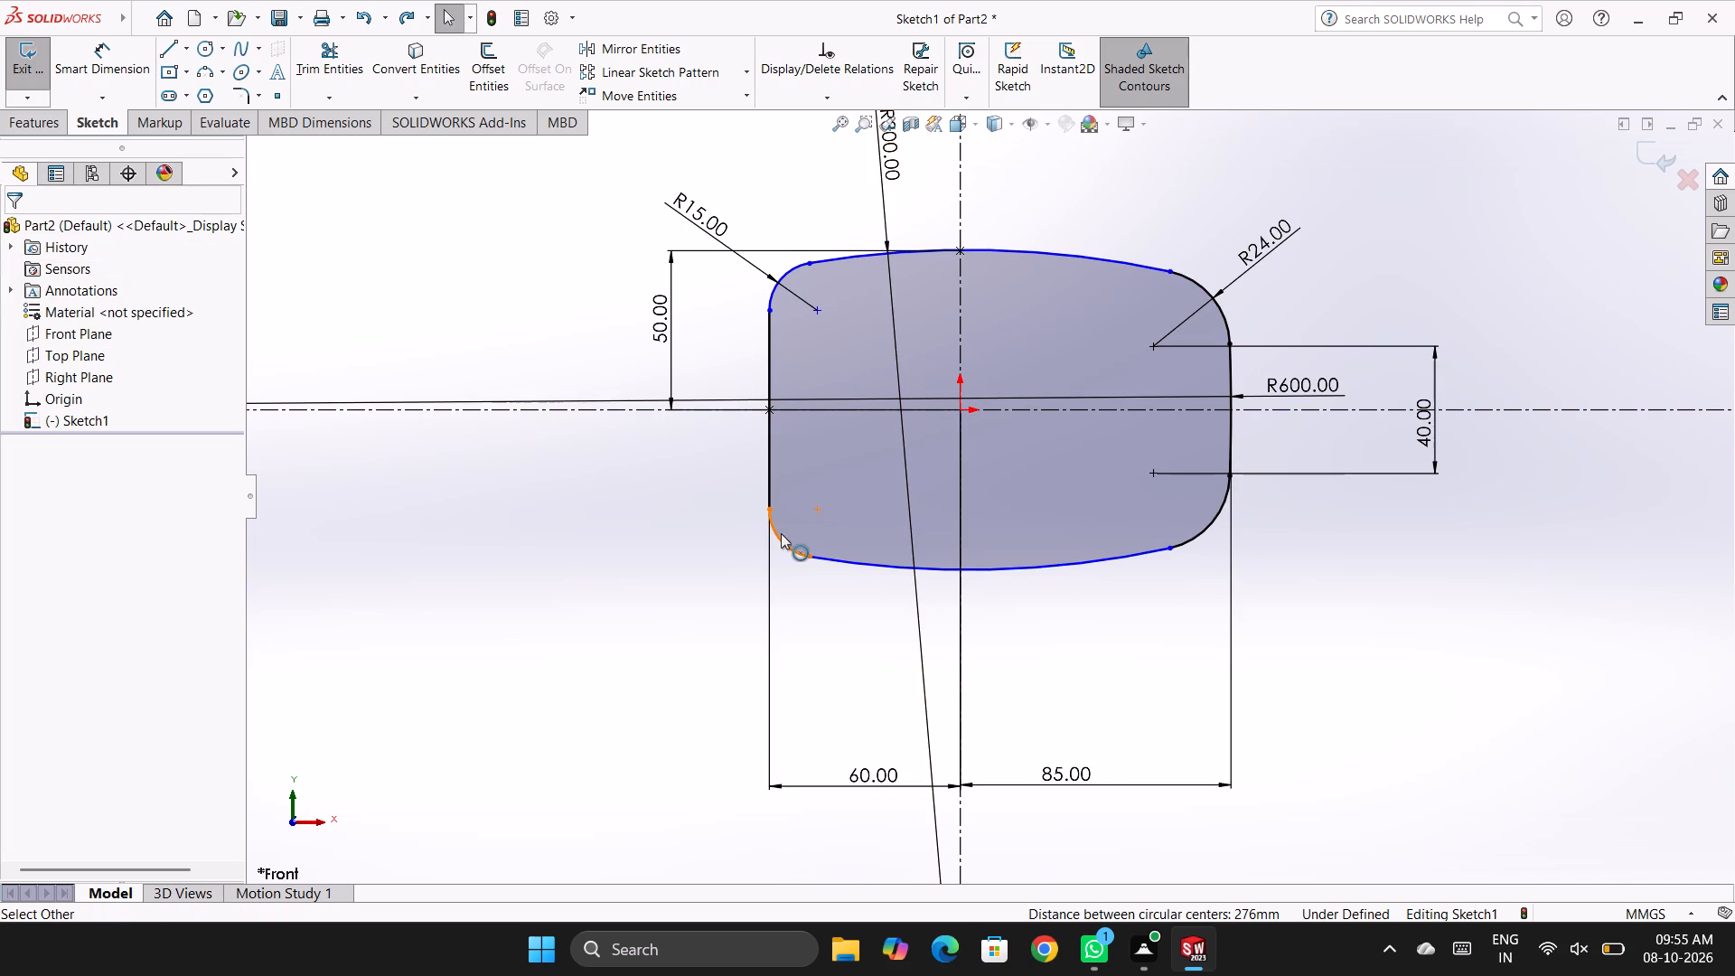
Add a Tangent relation between the lower 15 mm corner arc and the lower 300 mm arc.
ctrl+click(781, 533)
ctrl+click(823, 560)
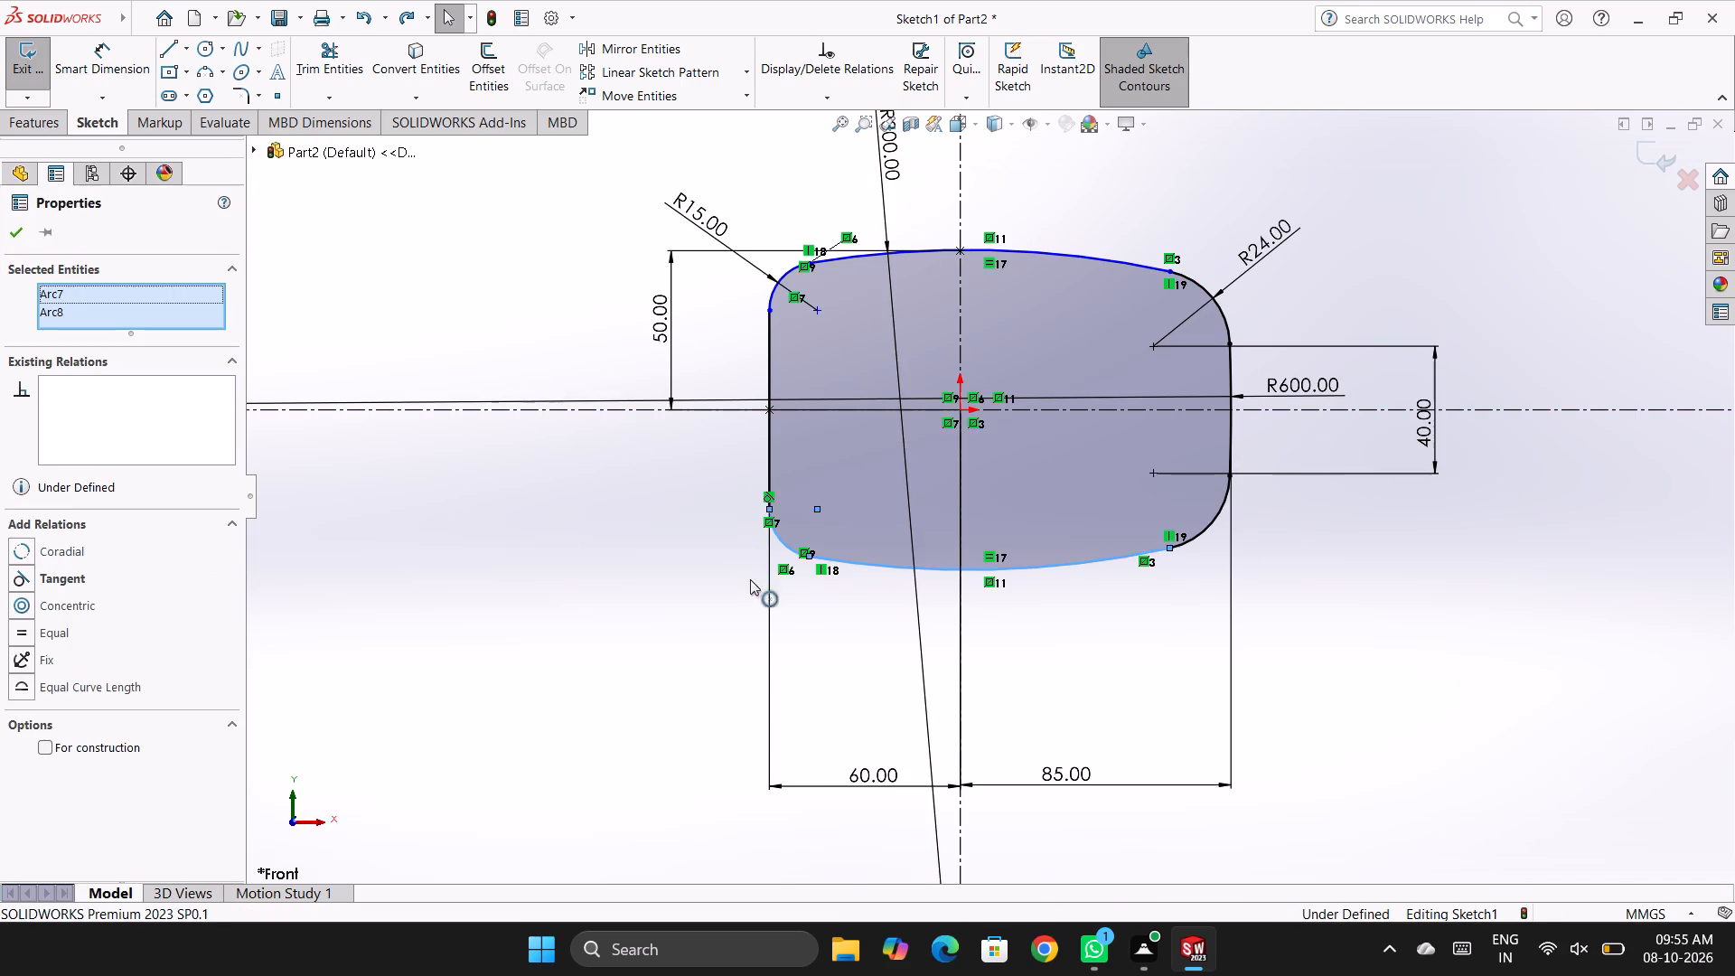
click(61, 585)
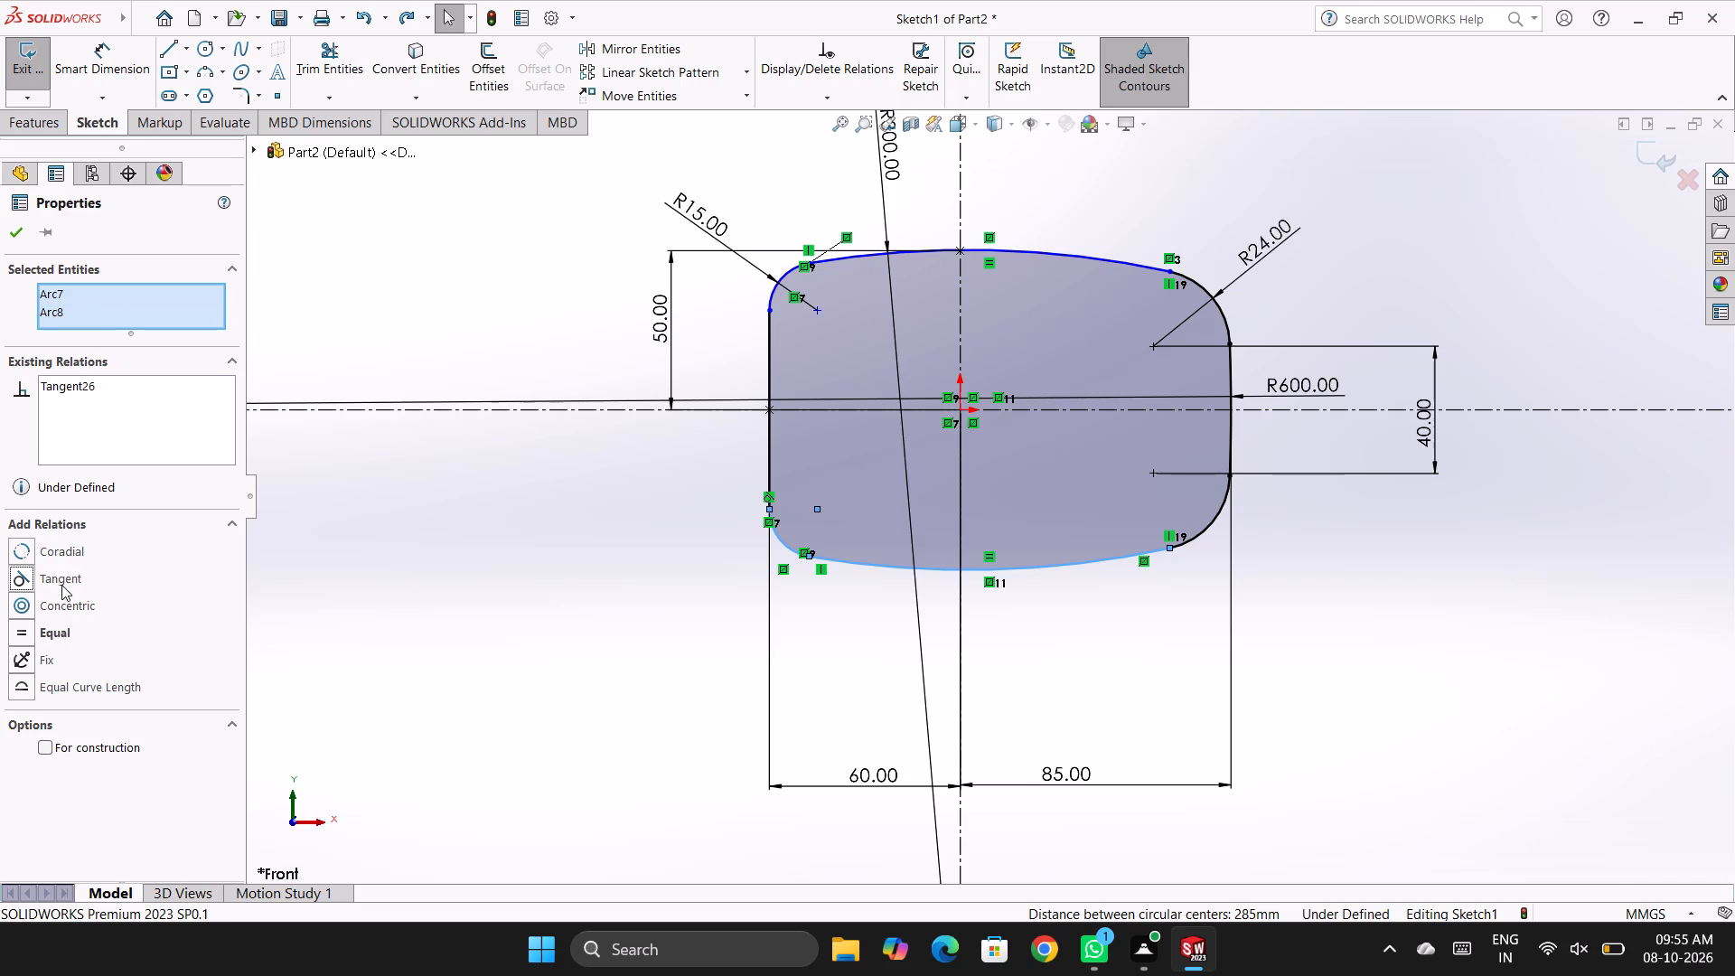
click(14, 227)
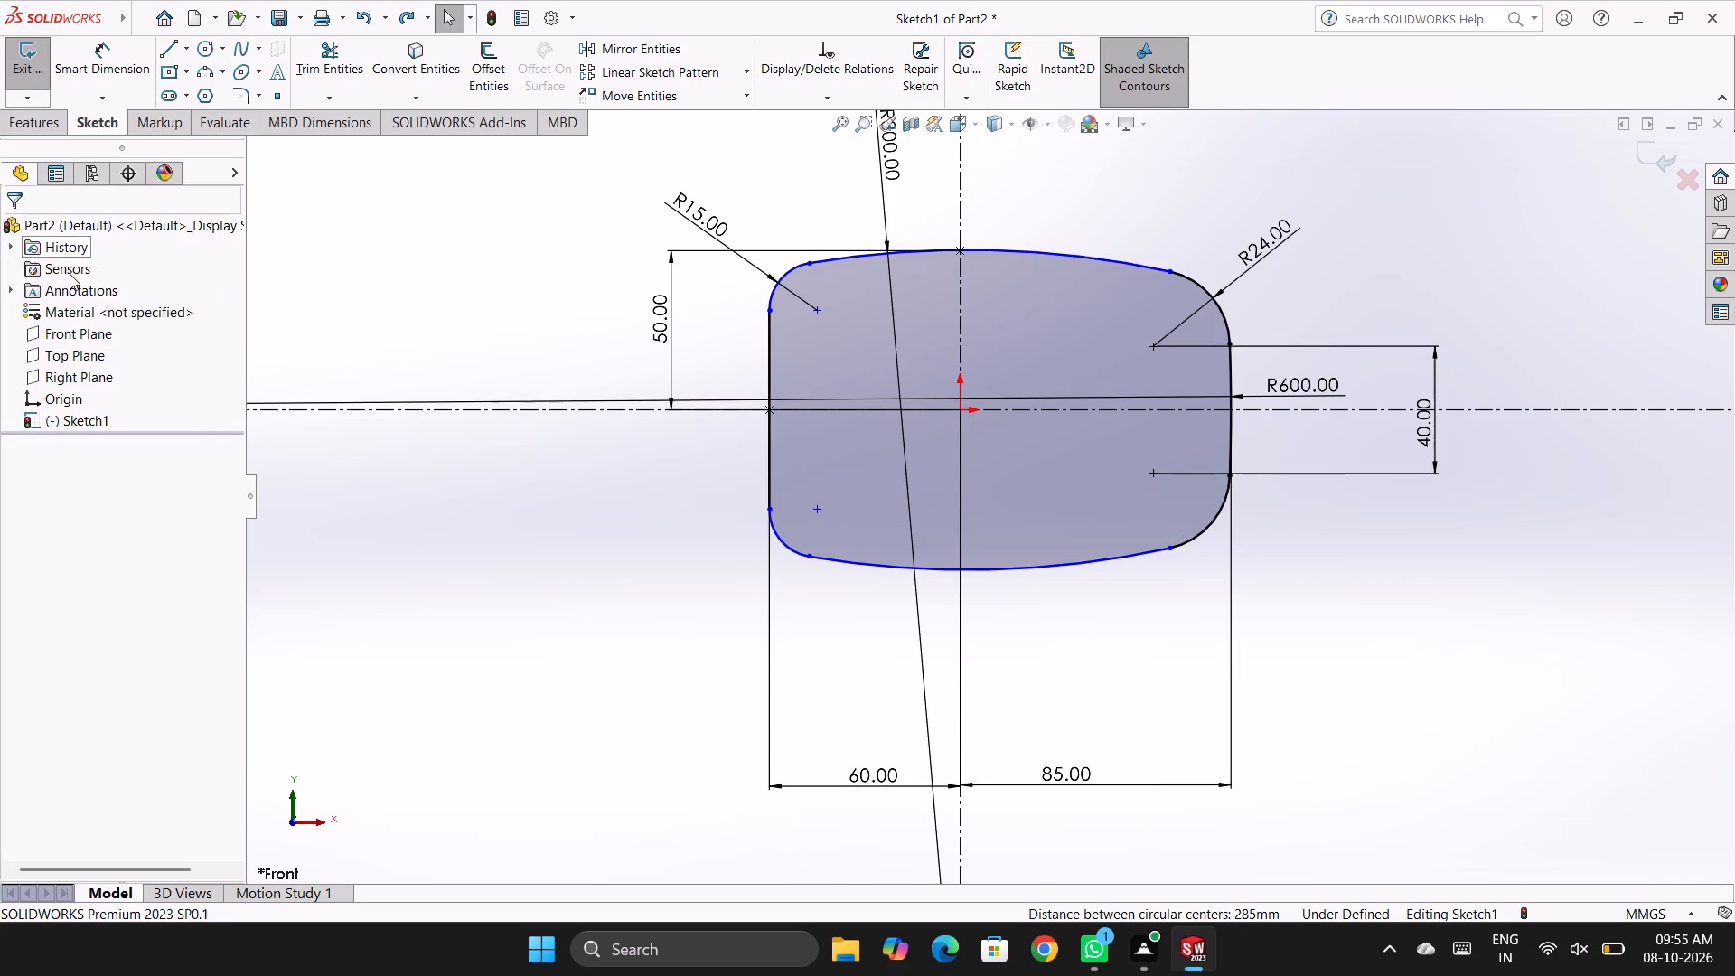
key(Escape)
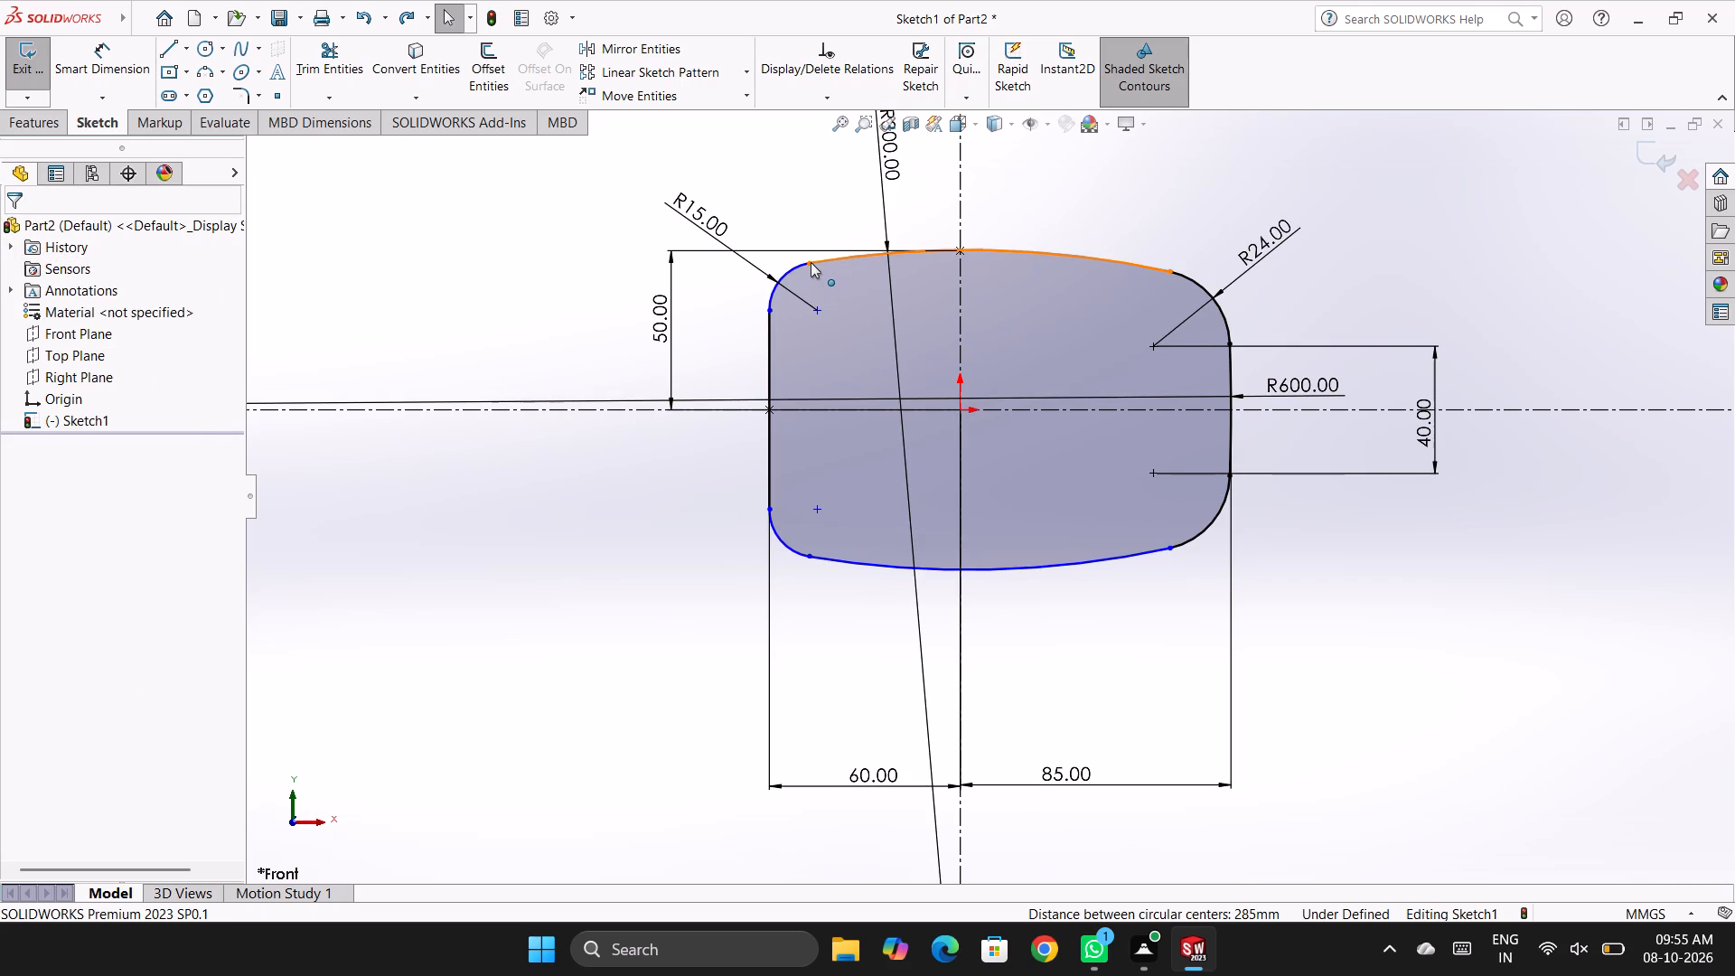
Shift the junction of the upper 15 mm corner arc and upper 300 mm arc to about X -47.6, Y 45.4 mm.
scroll(811, 259, down, 6)
scroll(896, 464, down, 5)
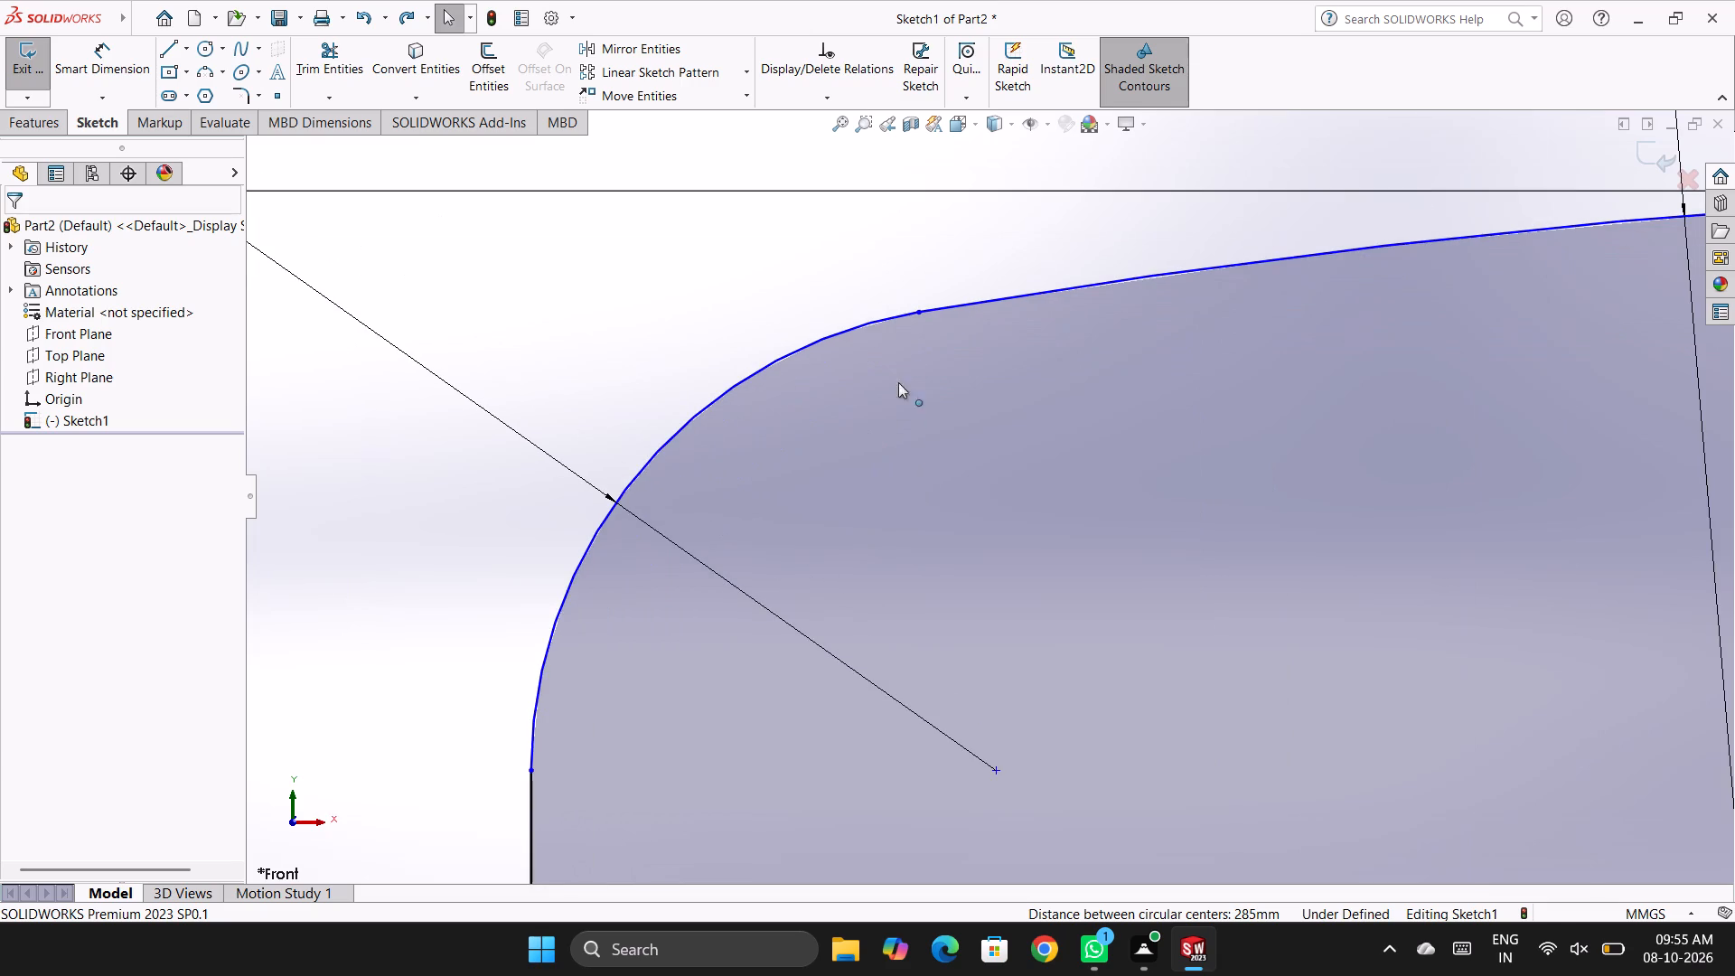
scroll(897, 336, down, 5)
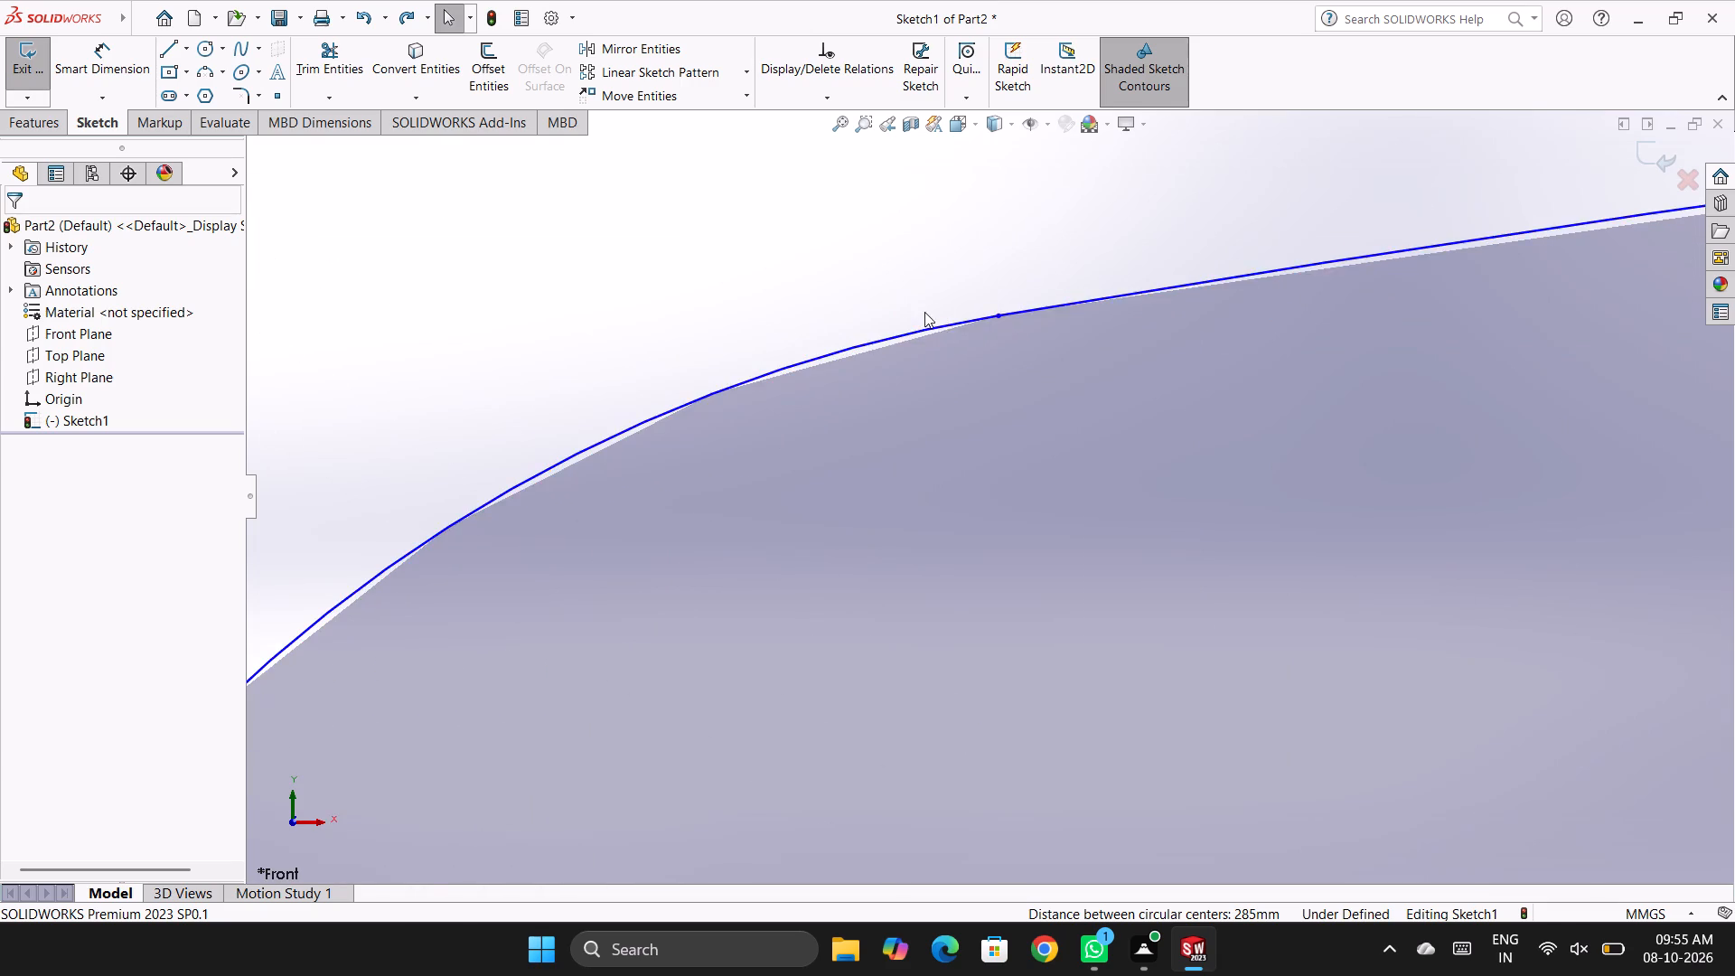
scroll(924, 312, up, 4)
drag(996, 411, 1062, 410)
key(Escape)
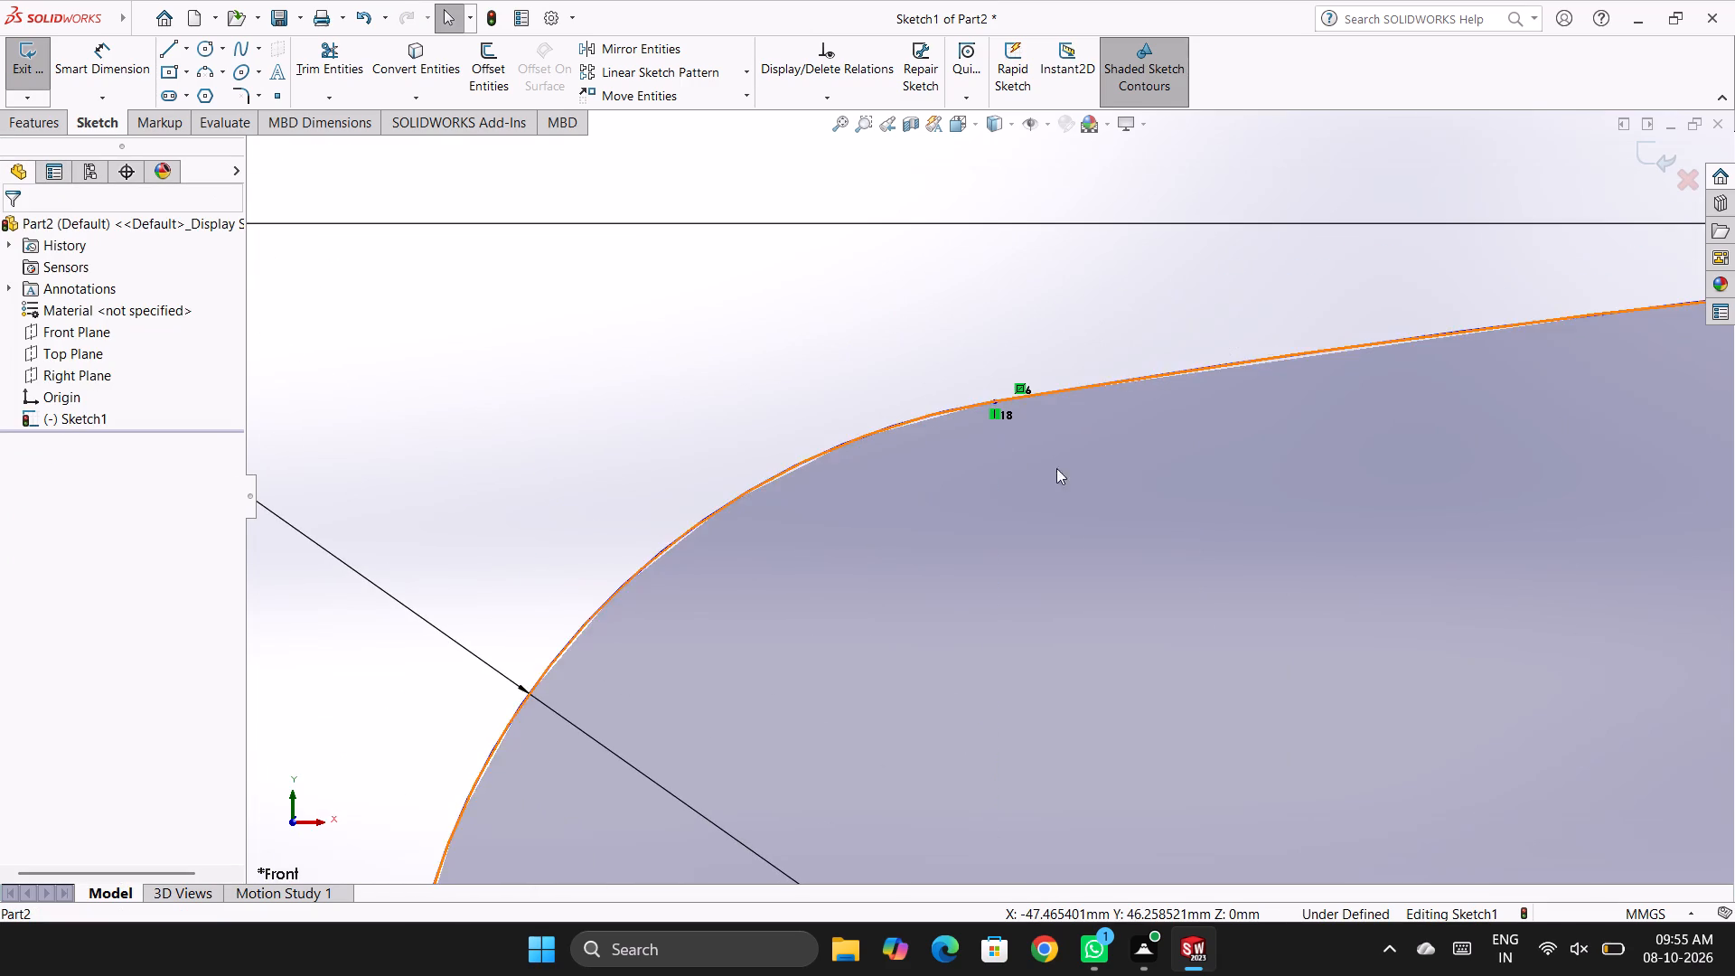
scroll(1068, 473, up, 15)
scroll(1034, 491, down, 2)
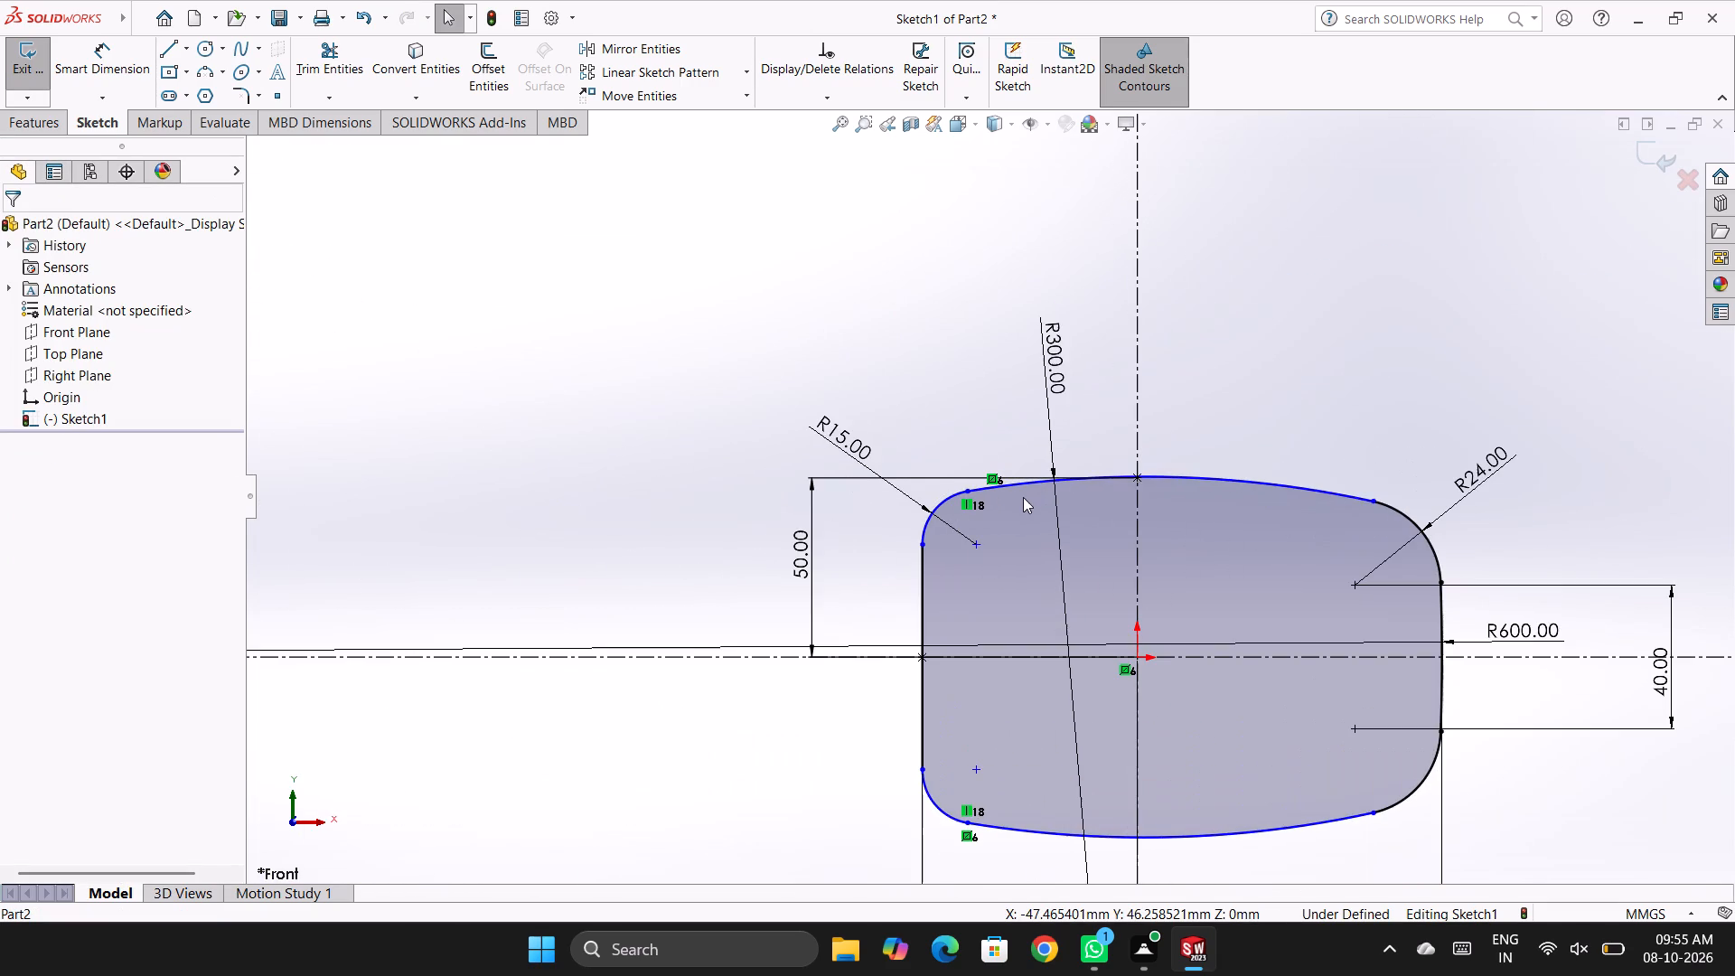
drag(969, 492, 988, 486)
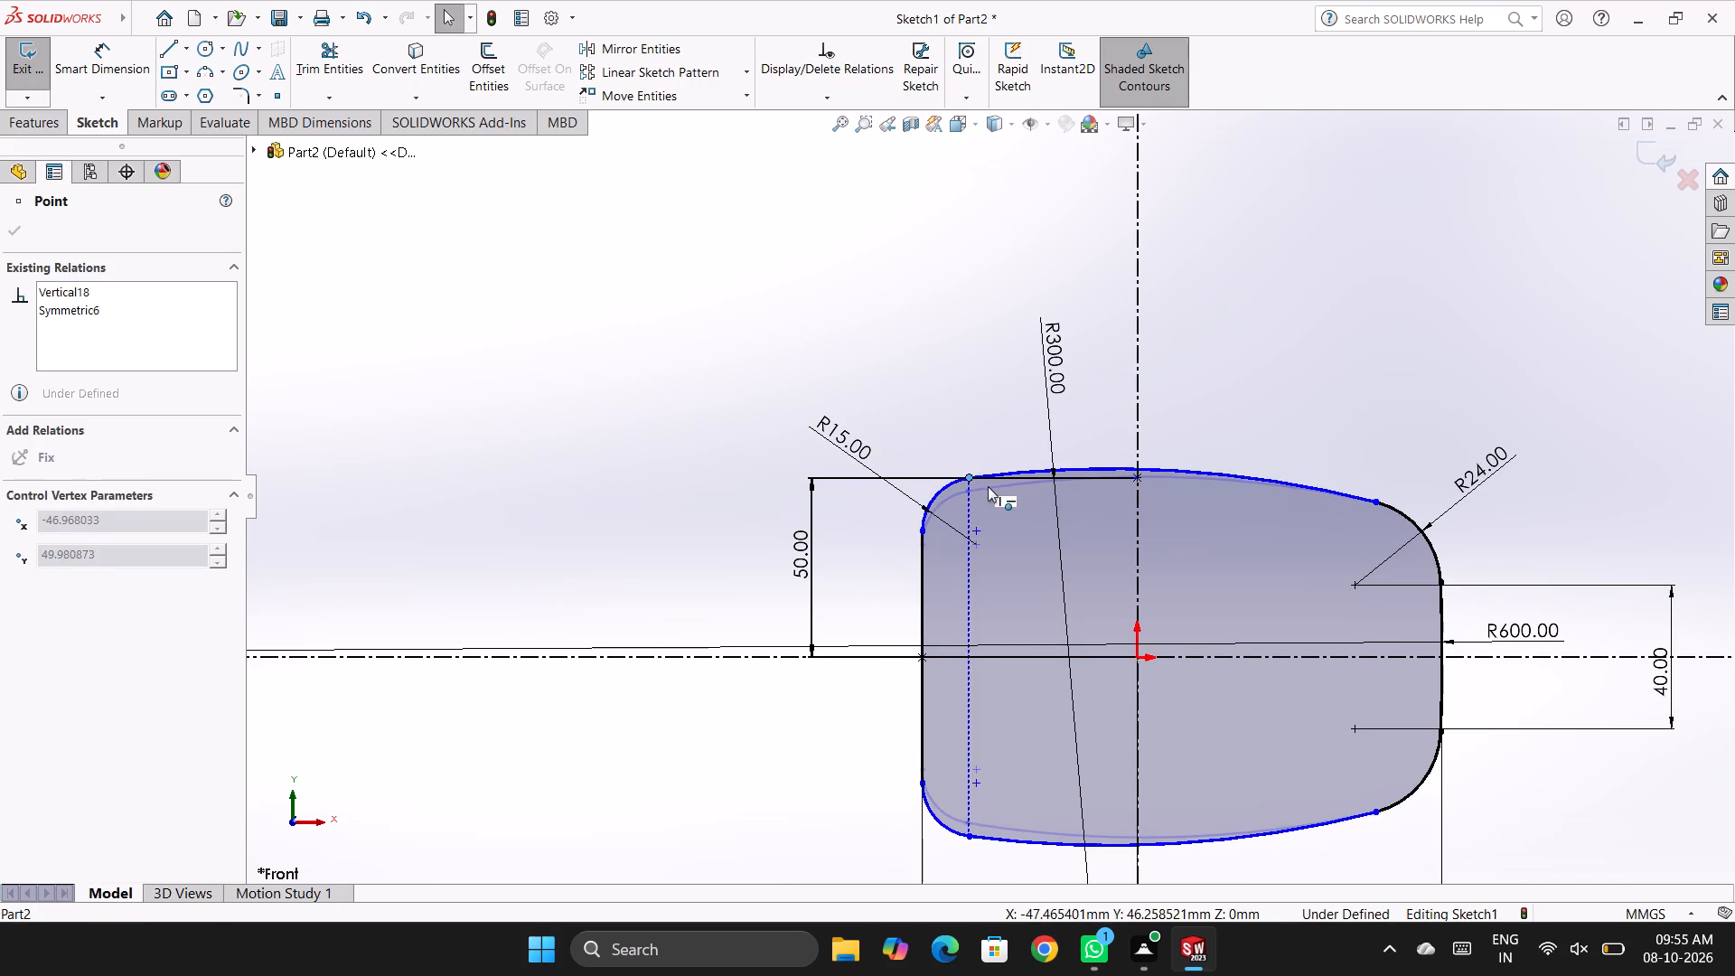
drag(988, 486, 985, 492)
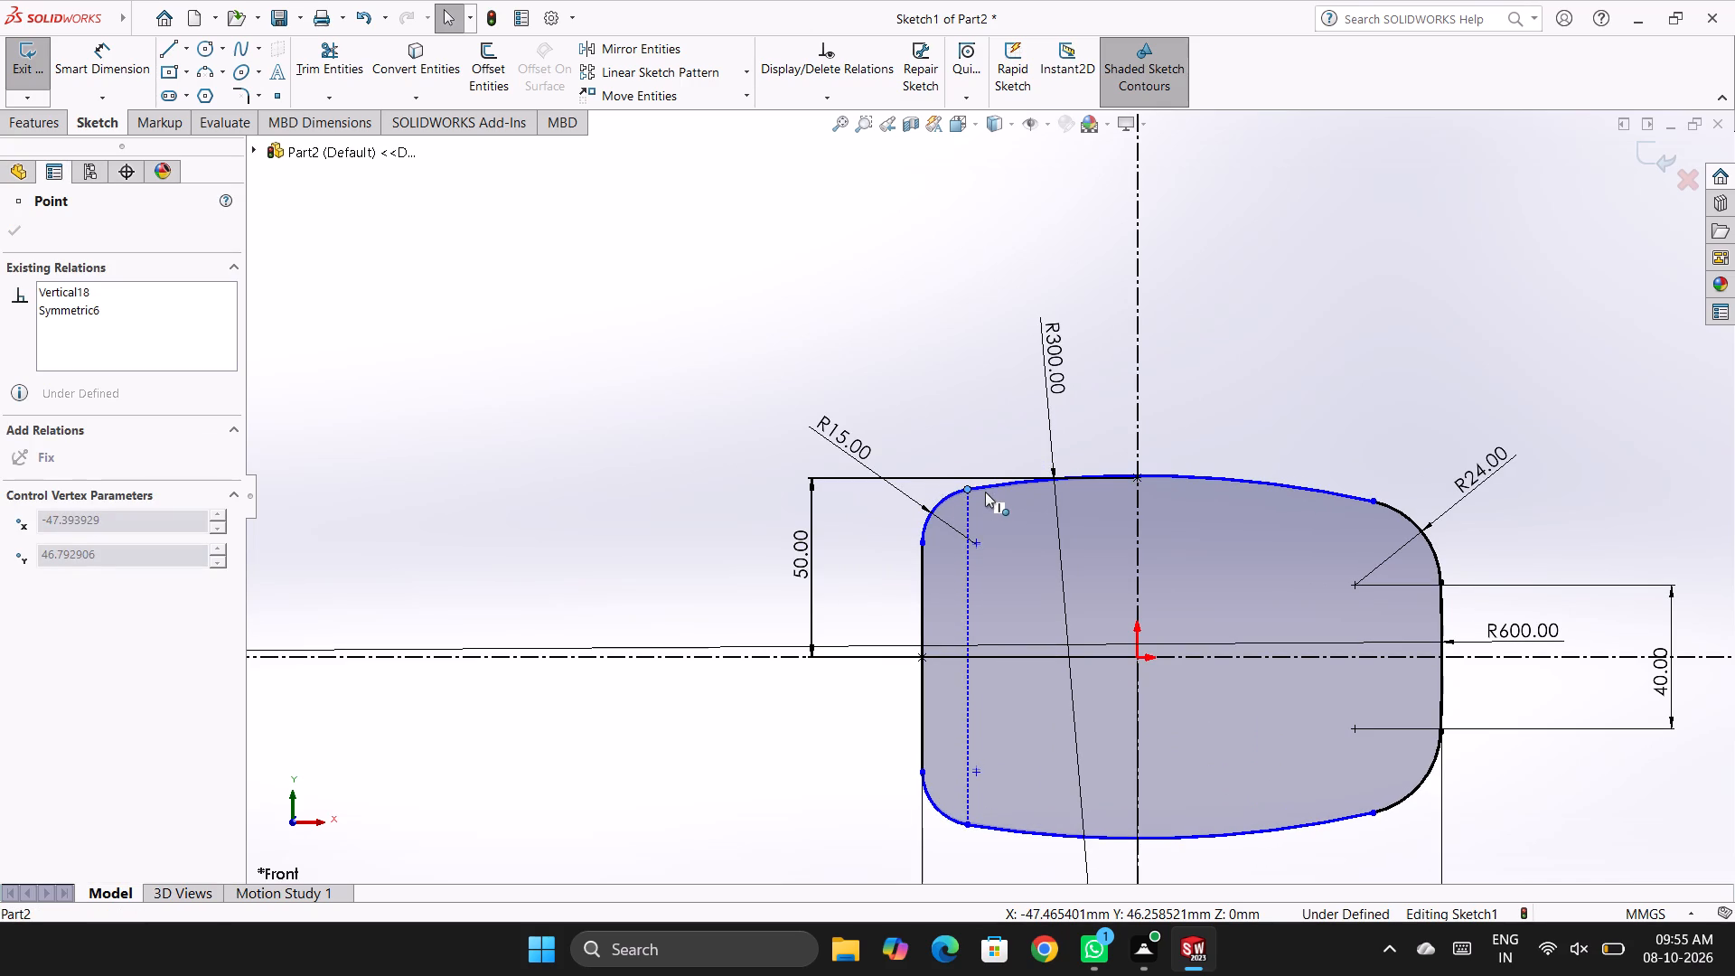
drag(985, 492, 989, 502)
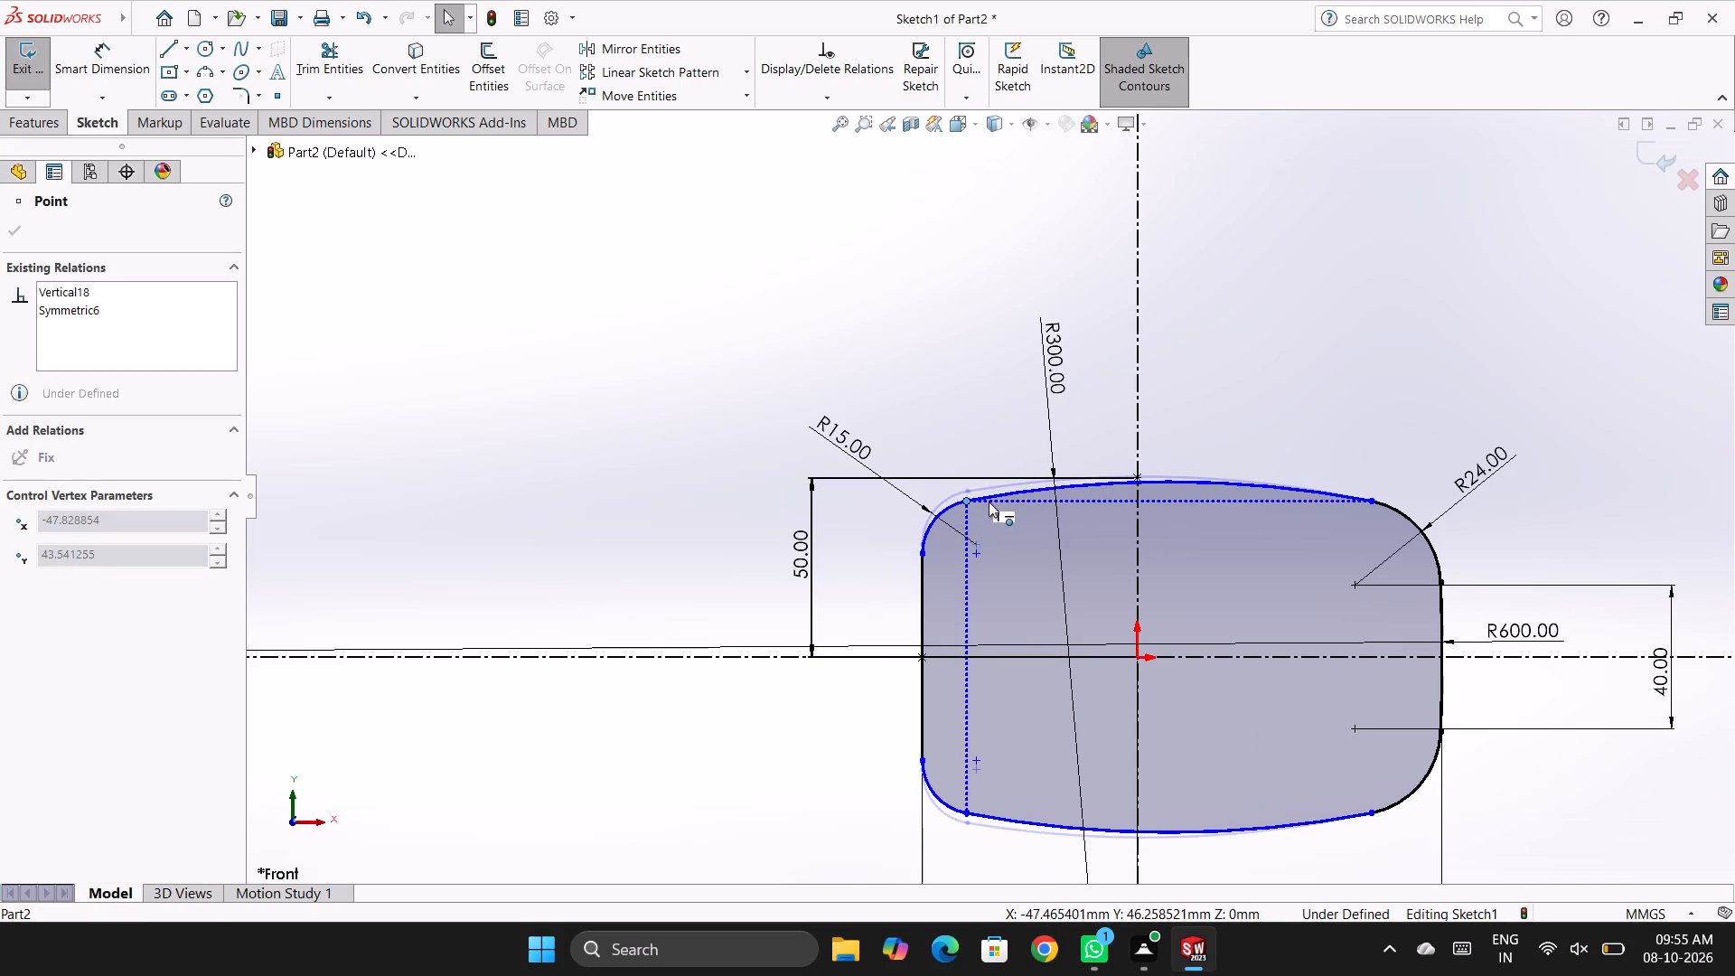
drag(989, 502, 991, 496)
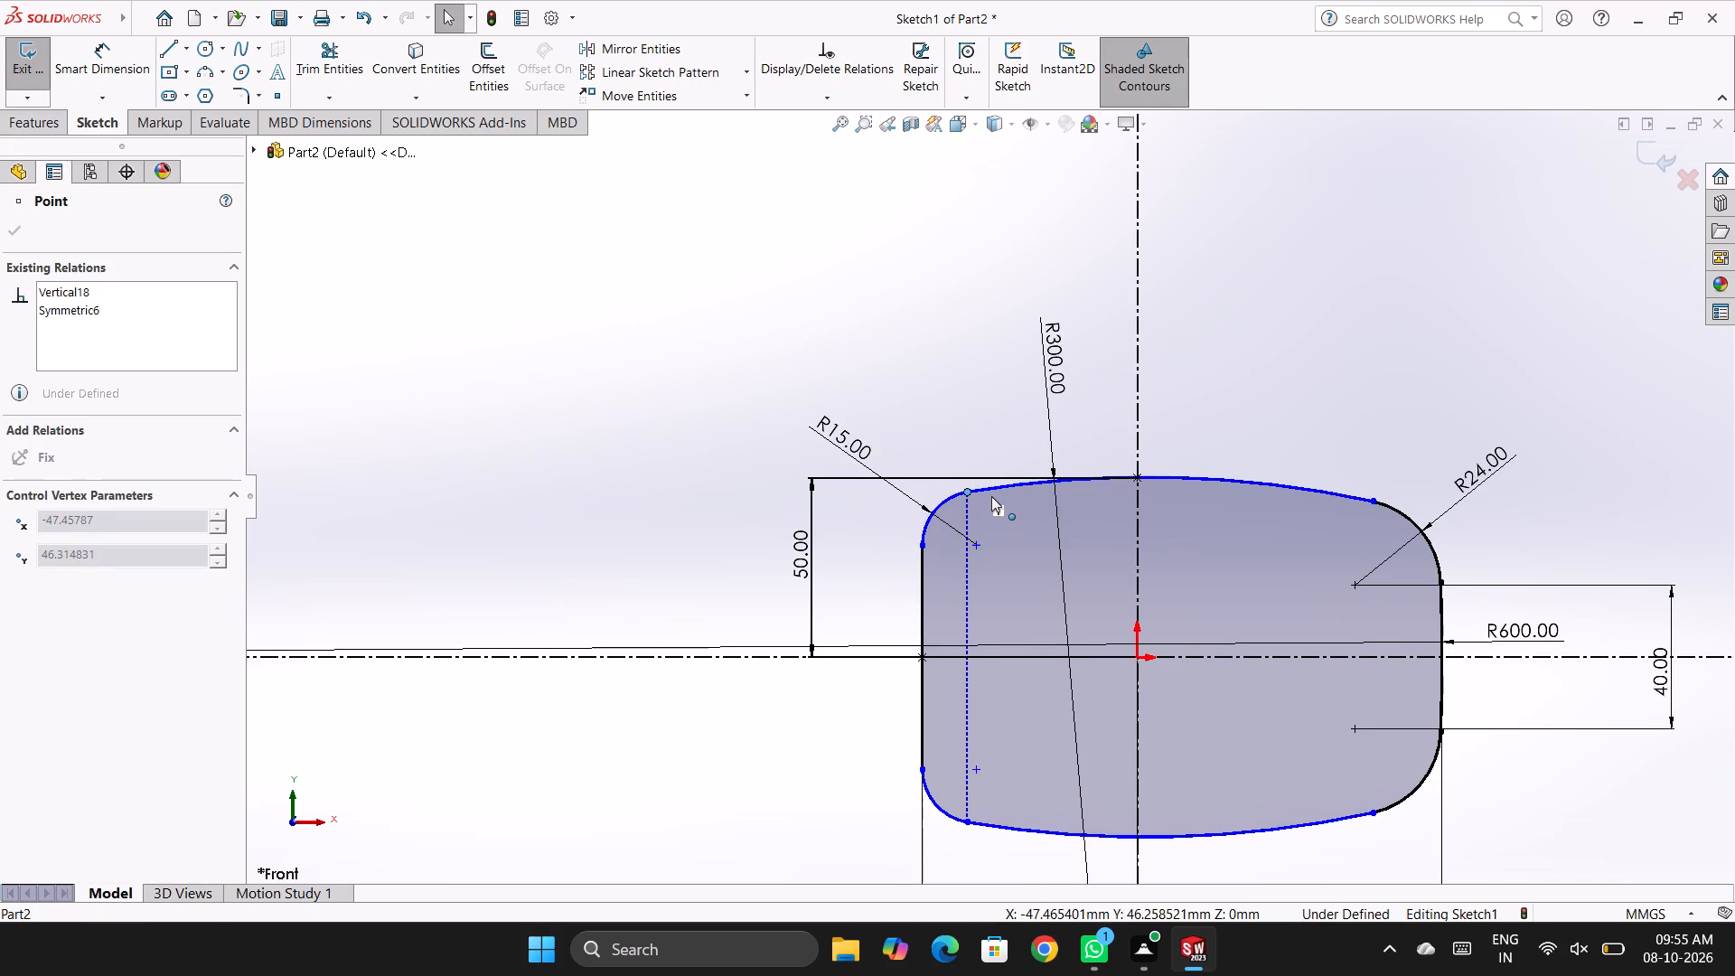
drag(991, 496, 993, 498)
click(1240, 353)
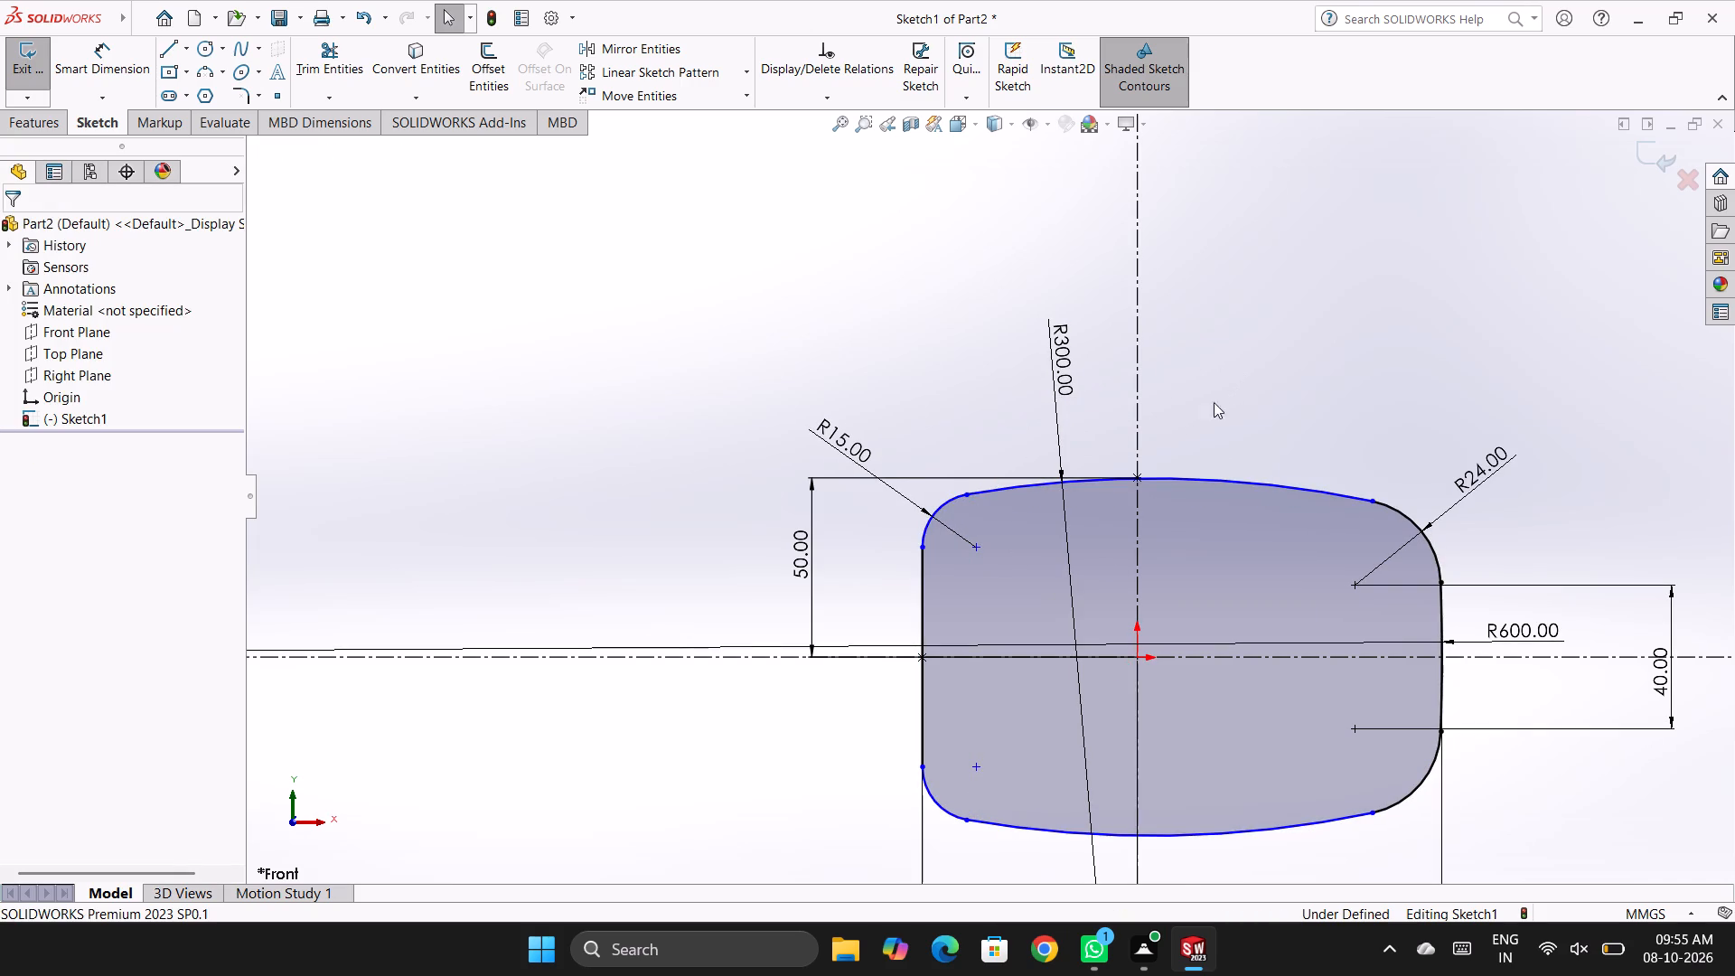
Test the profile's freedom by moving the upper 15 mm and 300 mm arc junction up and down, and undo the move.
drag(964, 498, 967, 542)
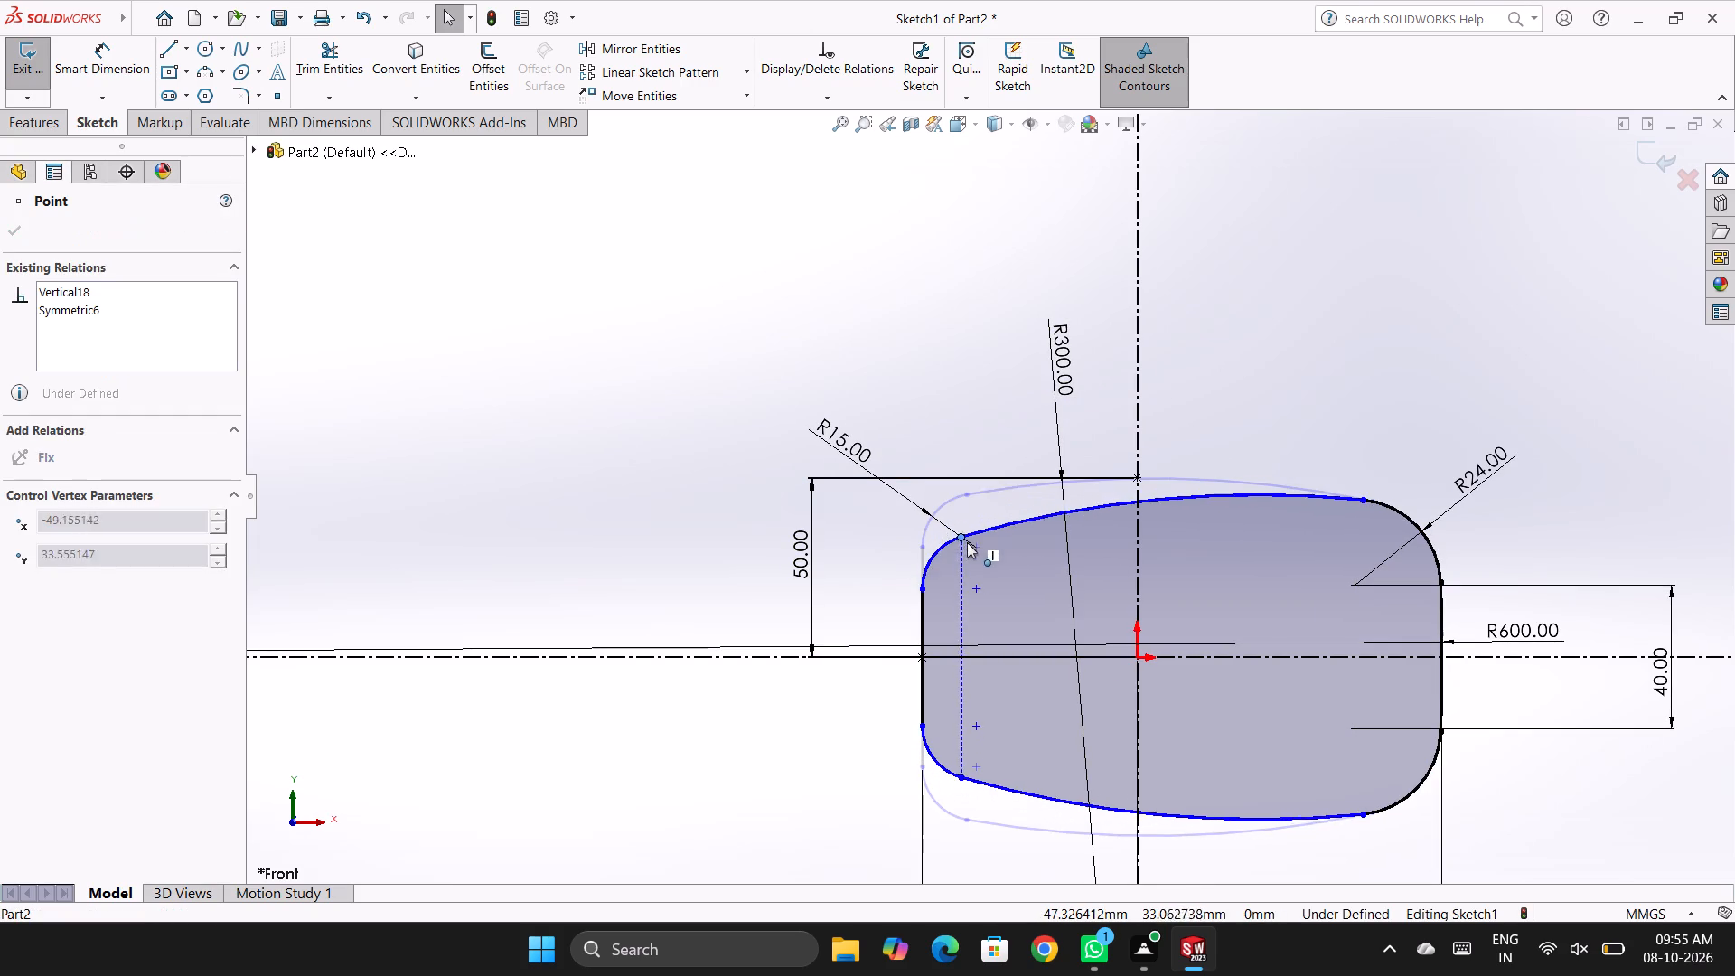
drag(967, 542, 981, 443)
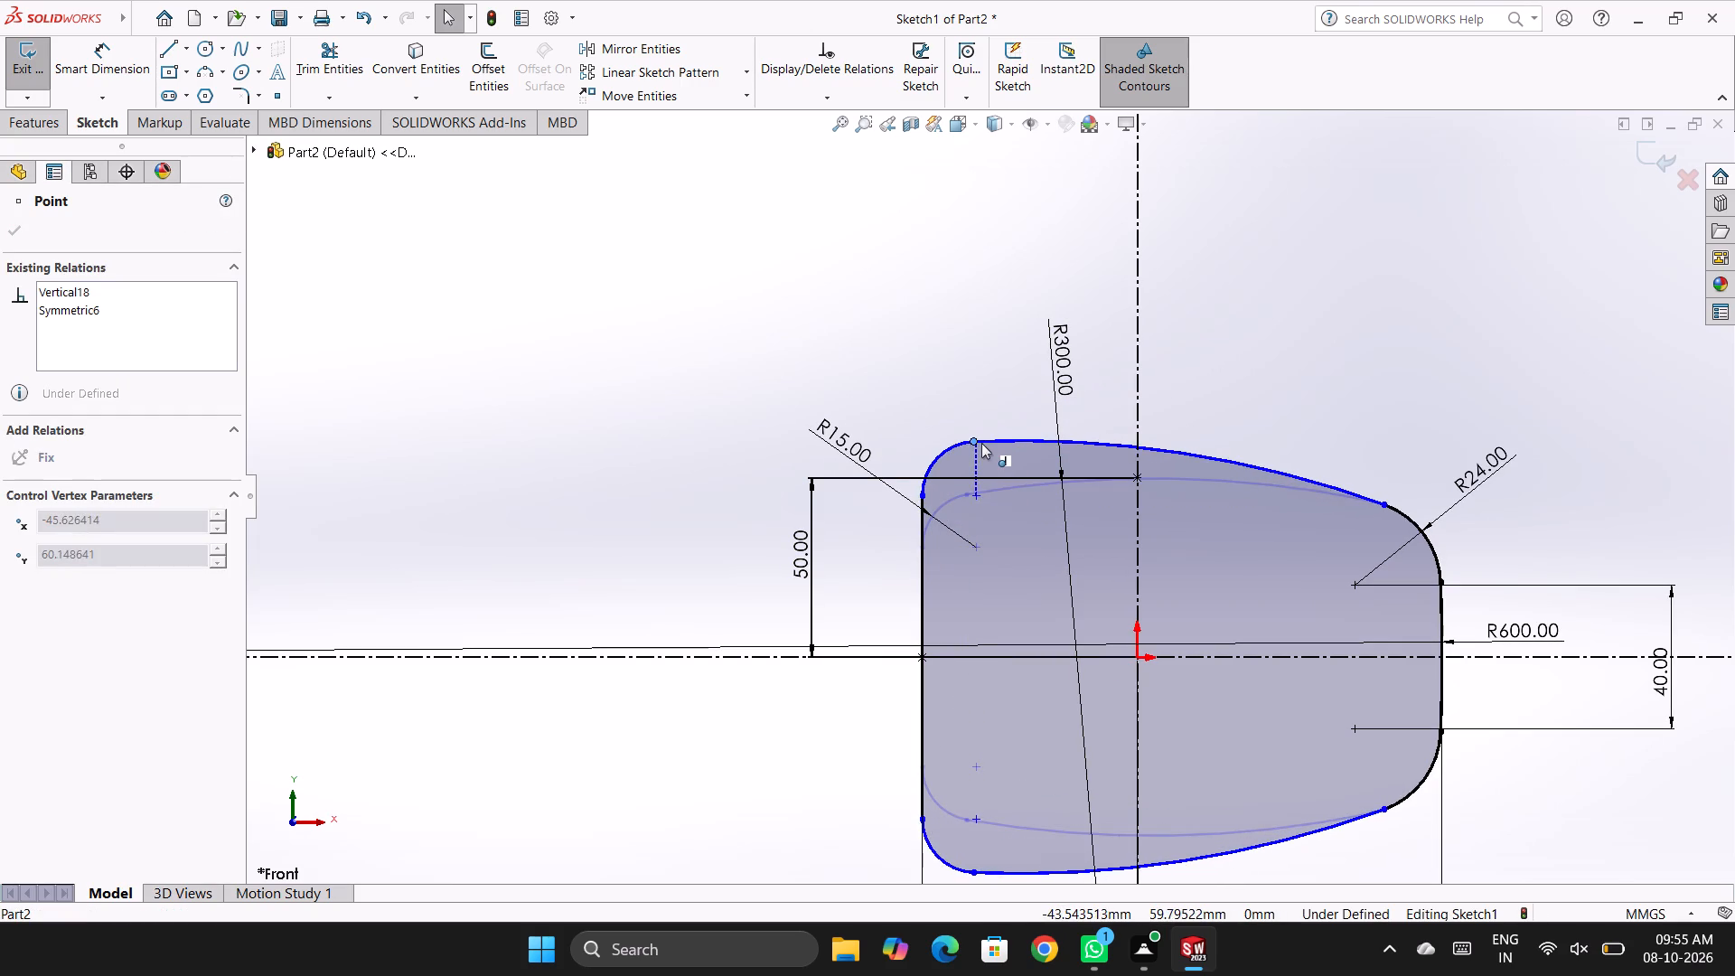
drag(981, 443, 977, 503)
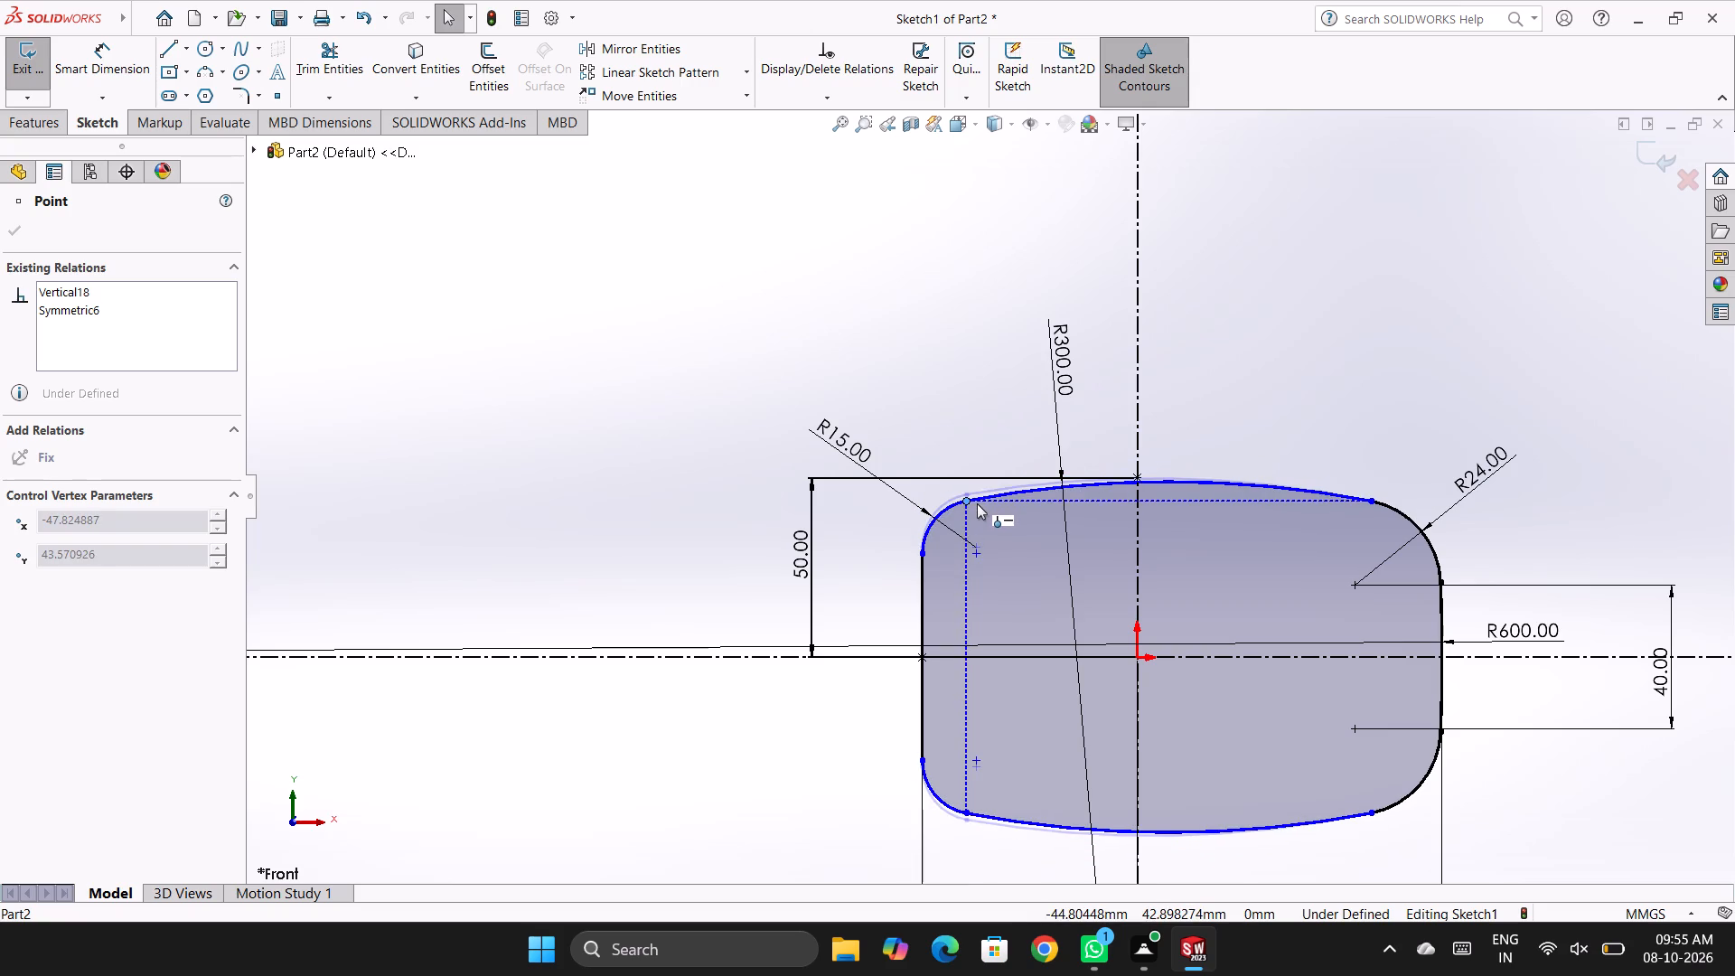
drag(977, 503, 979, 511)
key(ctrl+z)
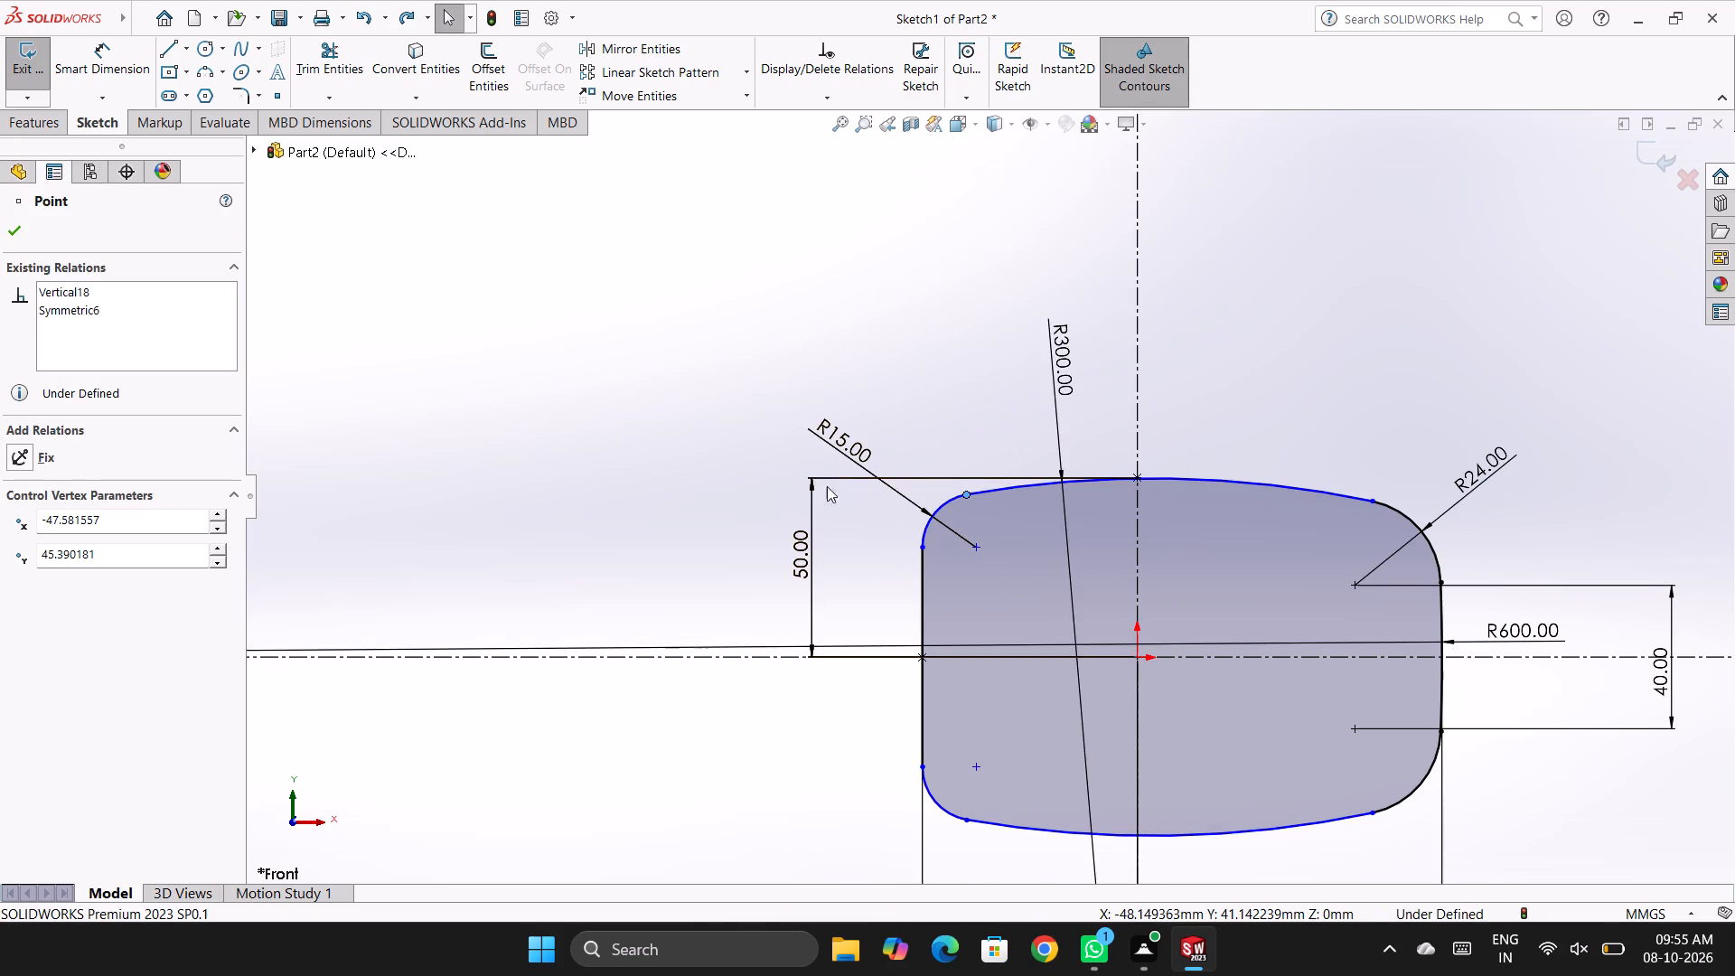
Delete the 50 mm height dimension between the horizontal centreline and the point on the vertical centreline.
click(802, 549)
key(Delete)
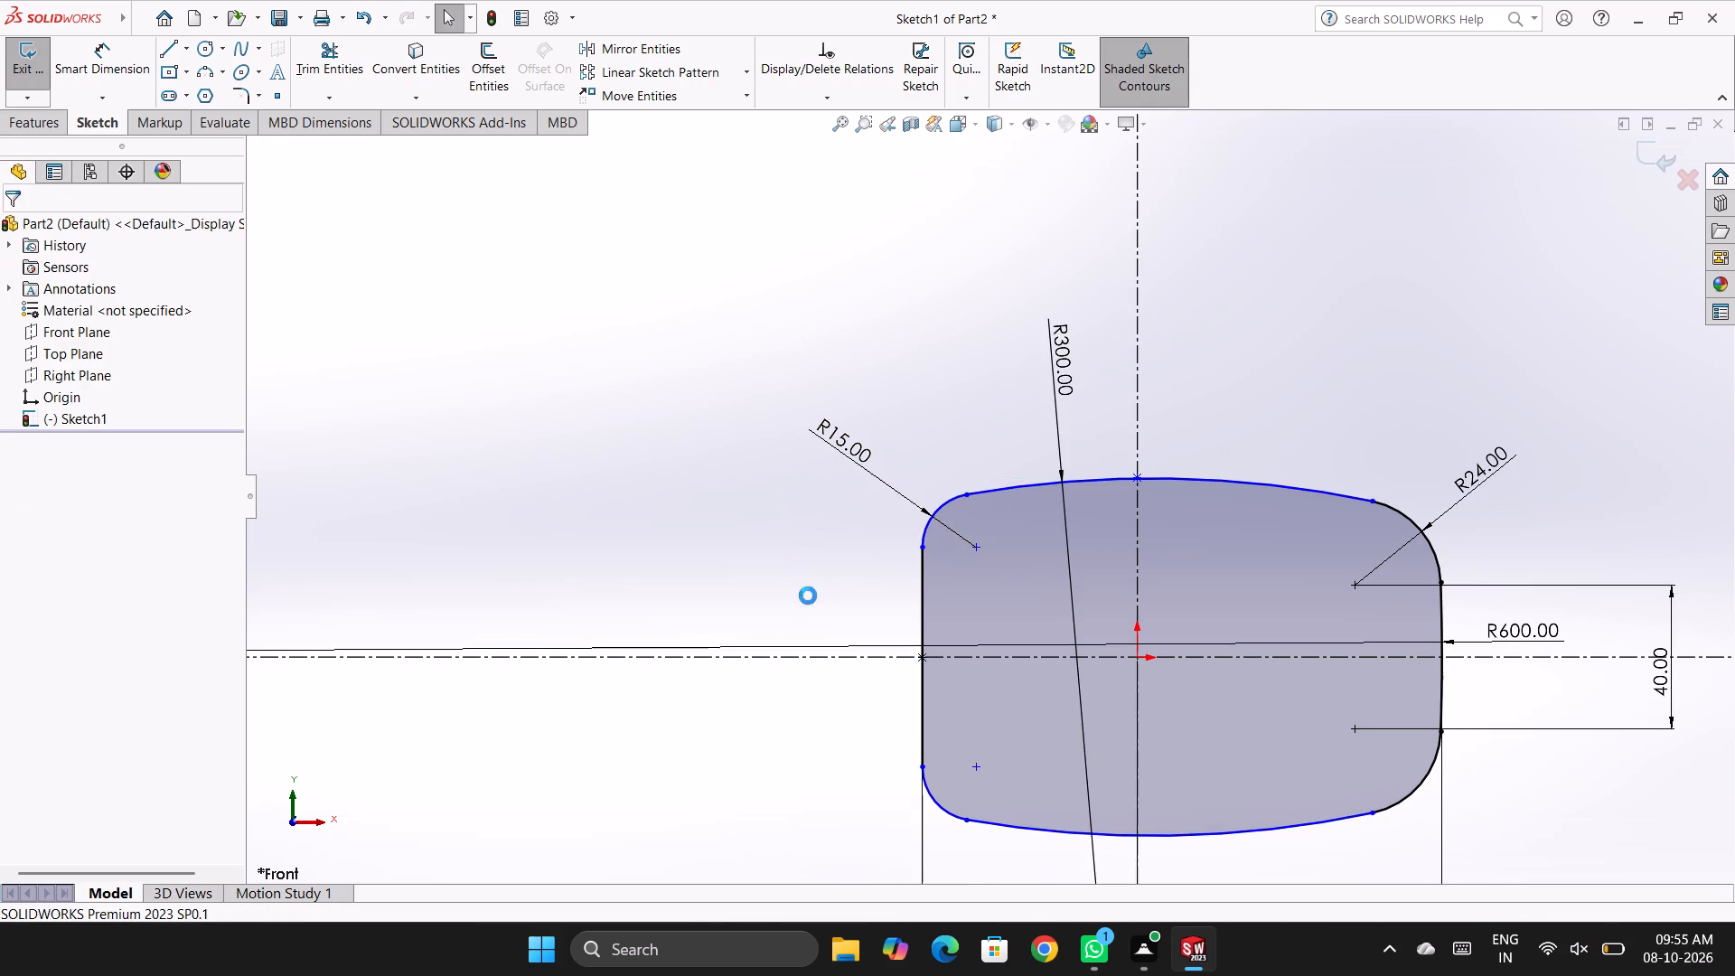
Delete the sketch point on the vertical centreline at the top of the profile.
click(1136, 474)
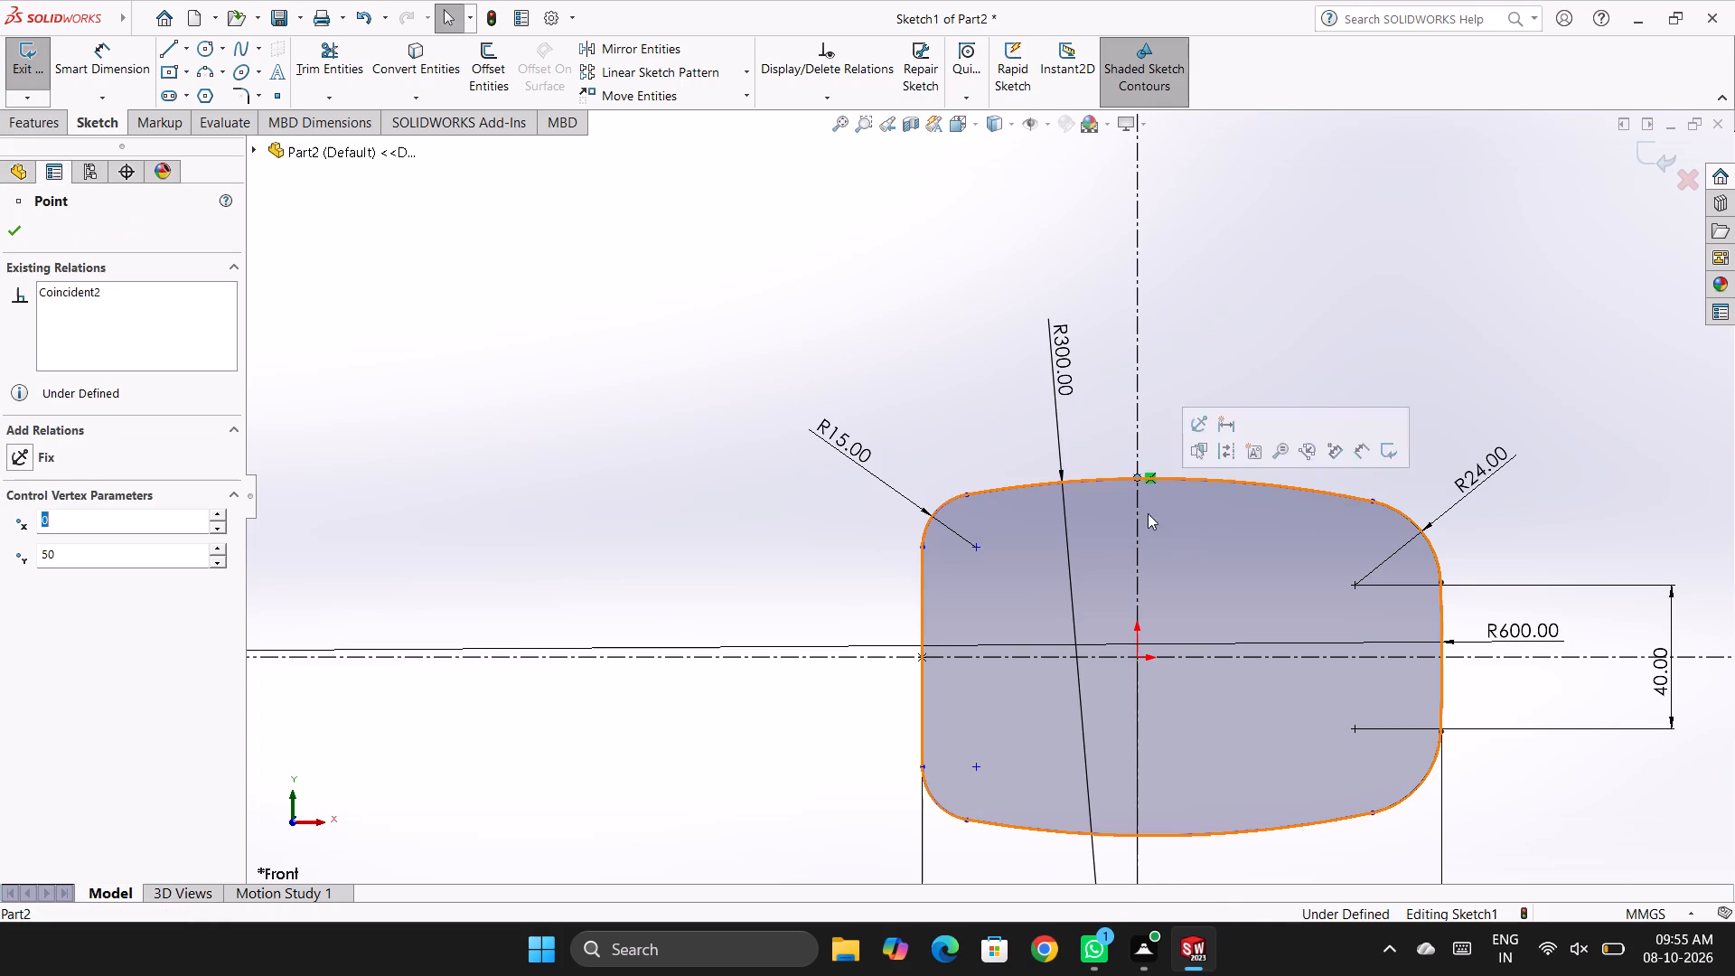
key(Delete)
Dimension the overall height between the upper and lower 300 mm arcs as 100 mm, placed beside the profile's straight edge.
scroll(1155, 492, down, 1)
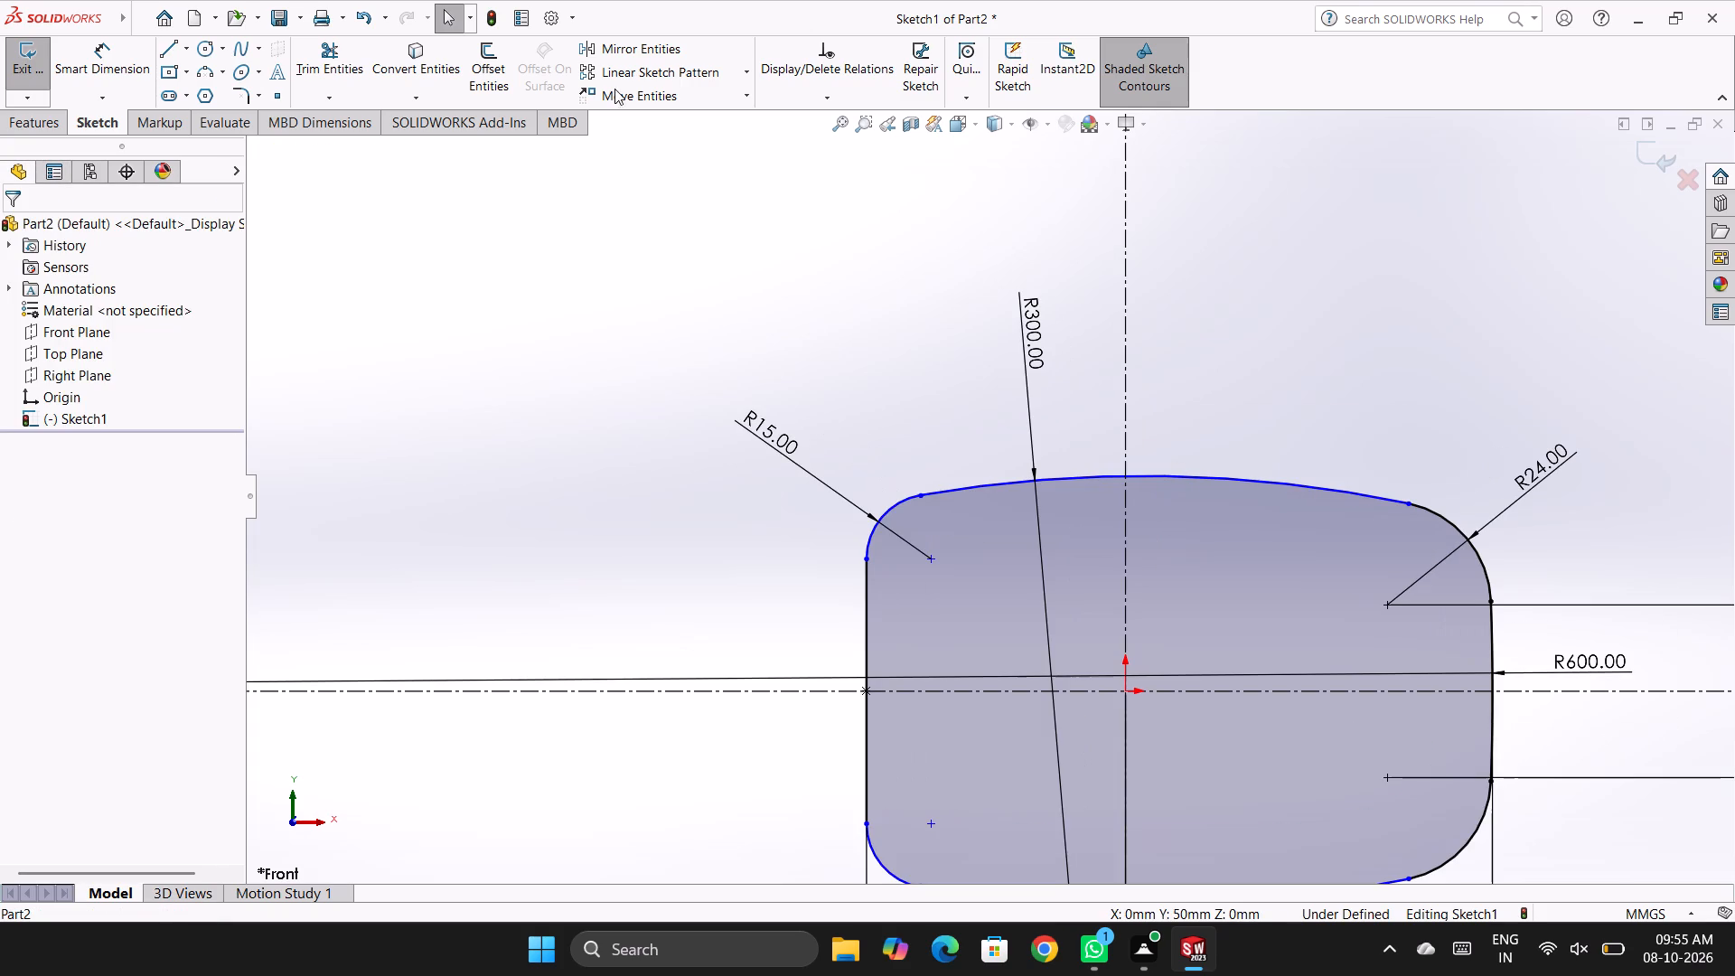
click(127, 60)
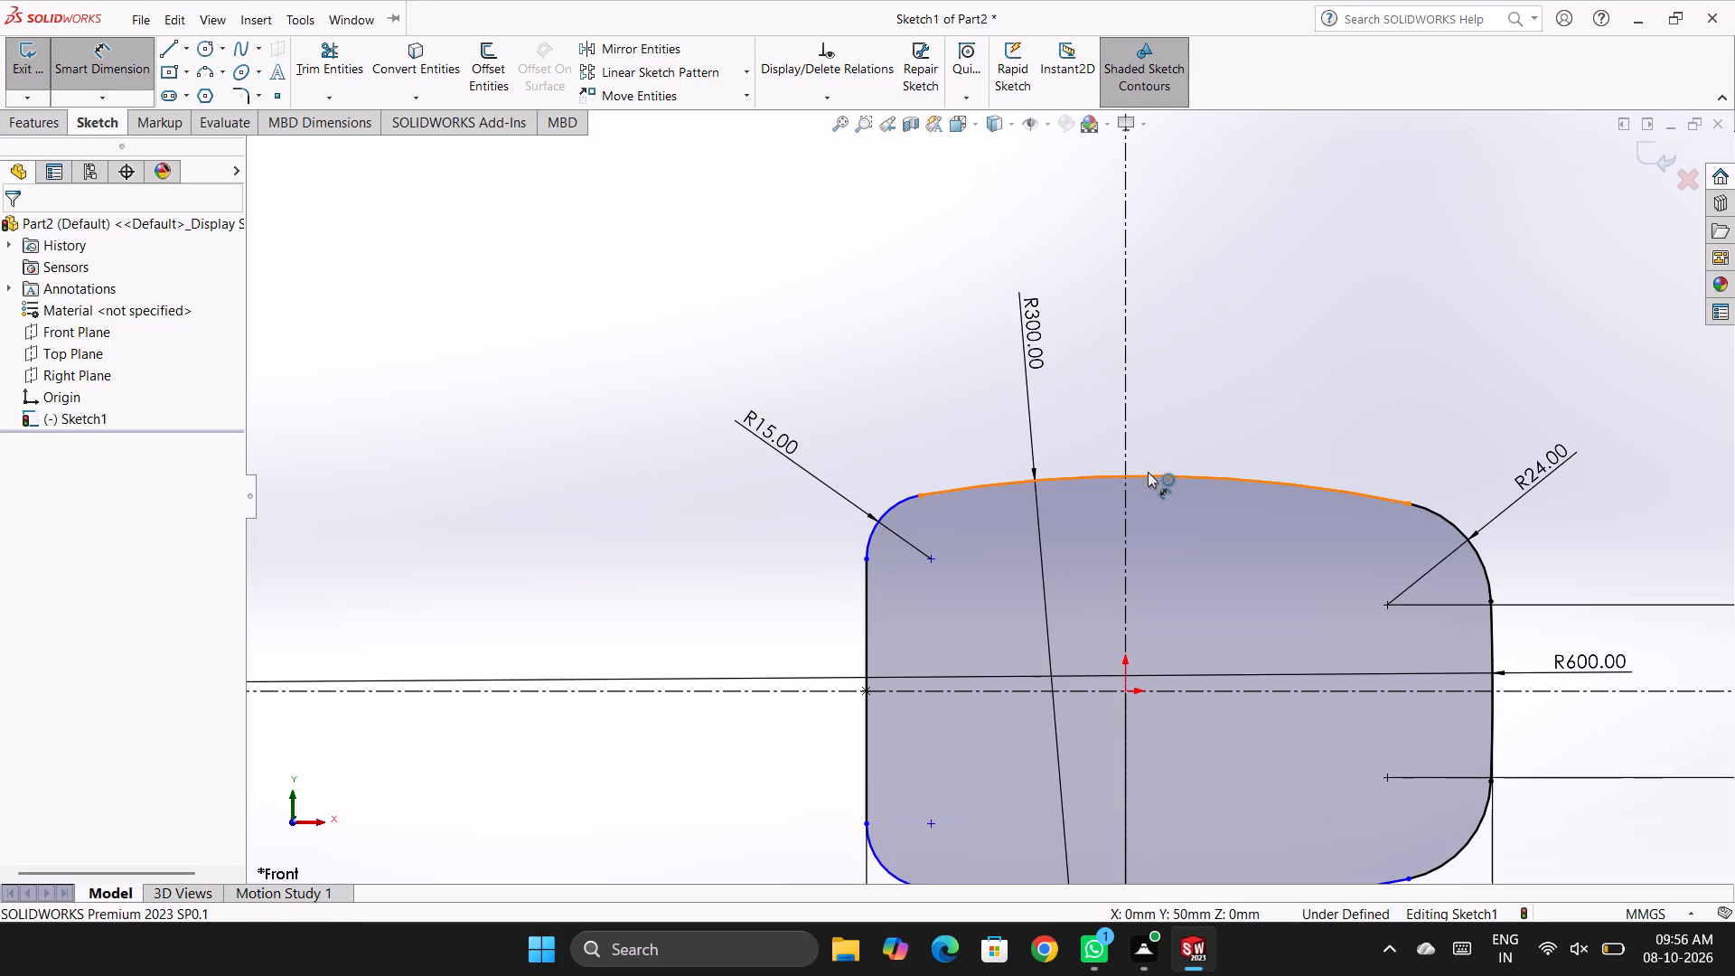
click(1163, 475)
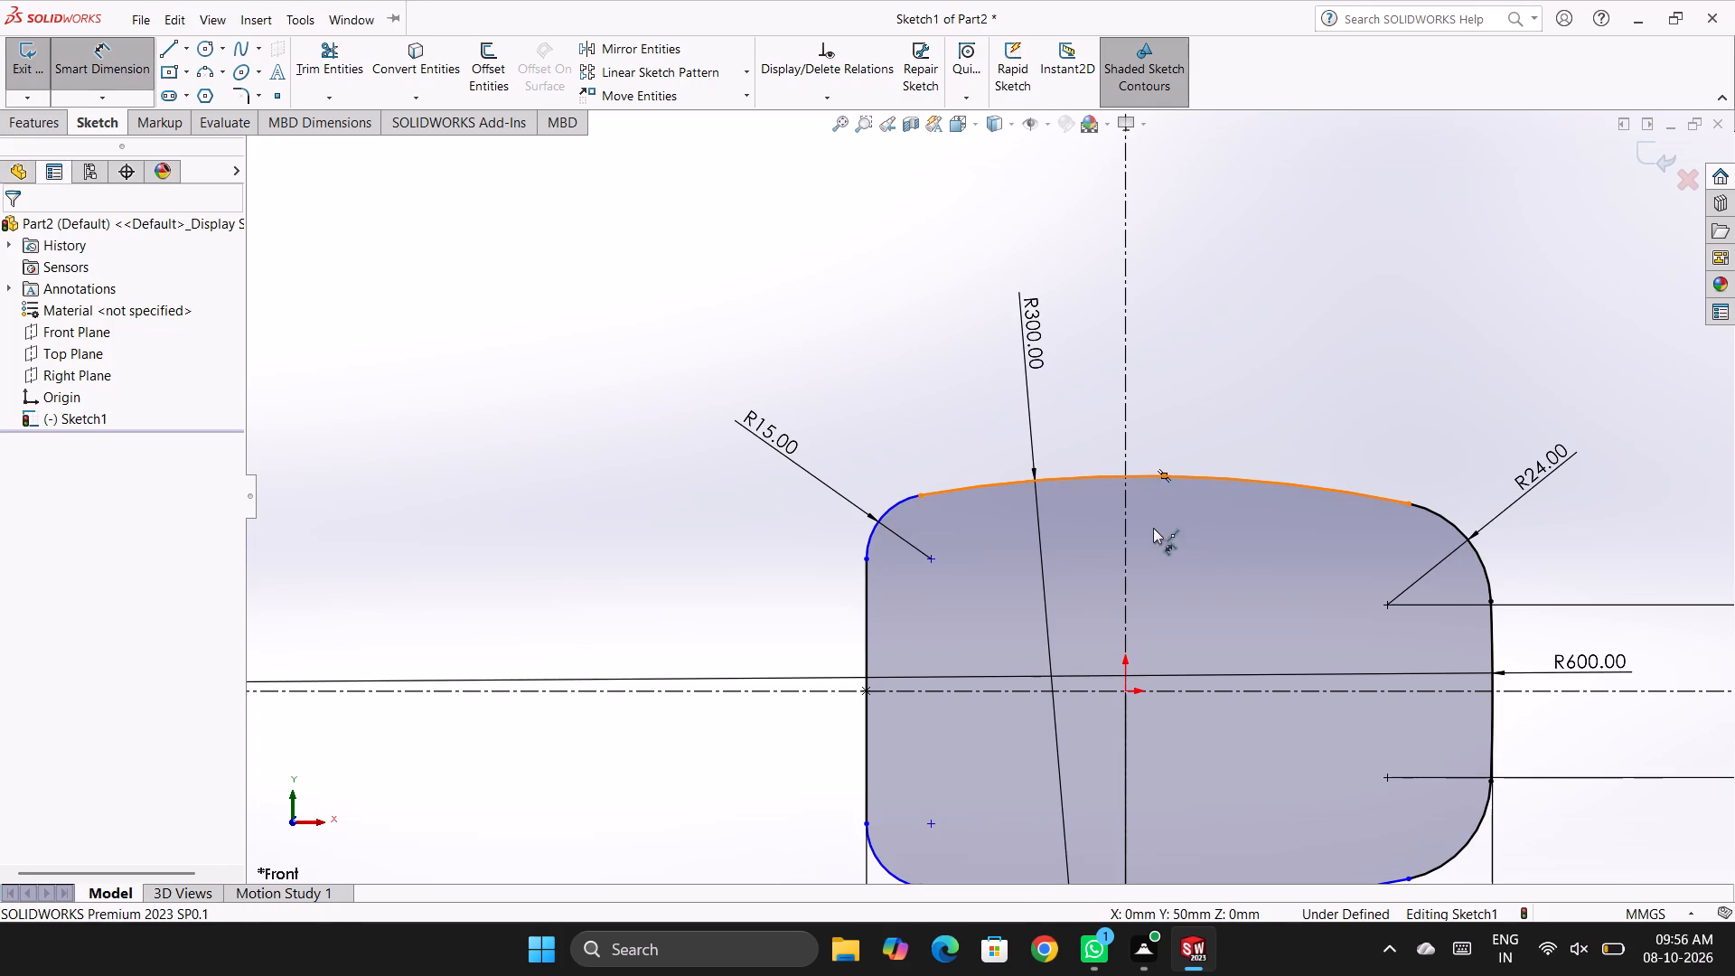
scroll(1164, 564, up, 5)
scroll(1082, 680, down, 2)
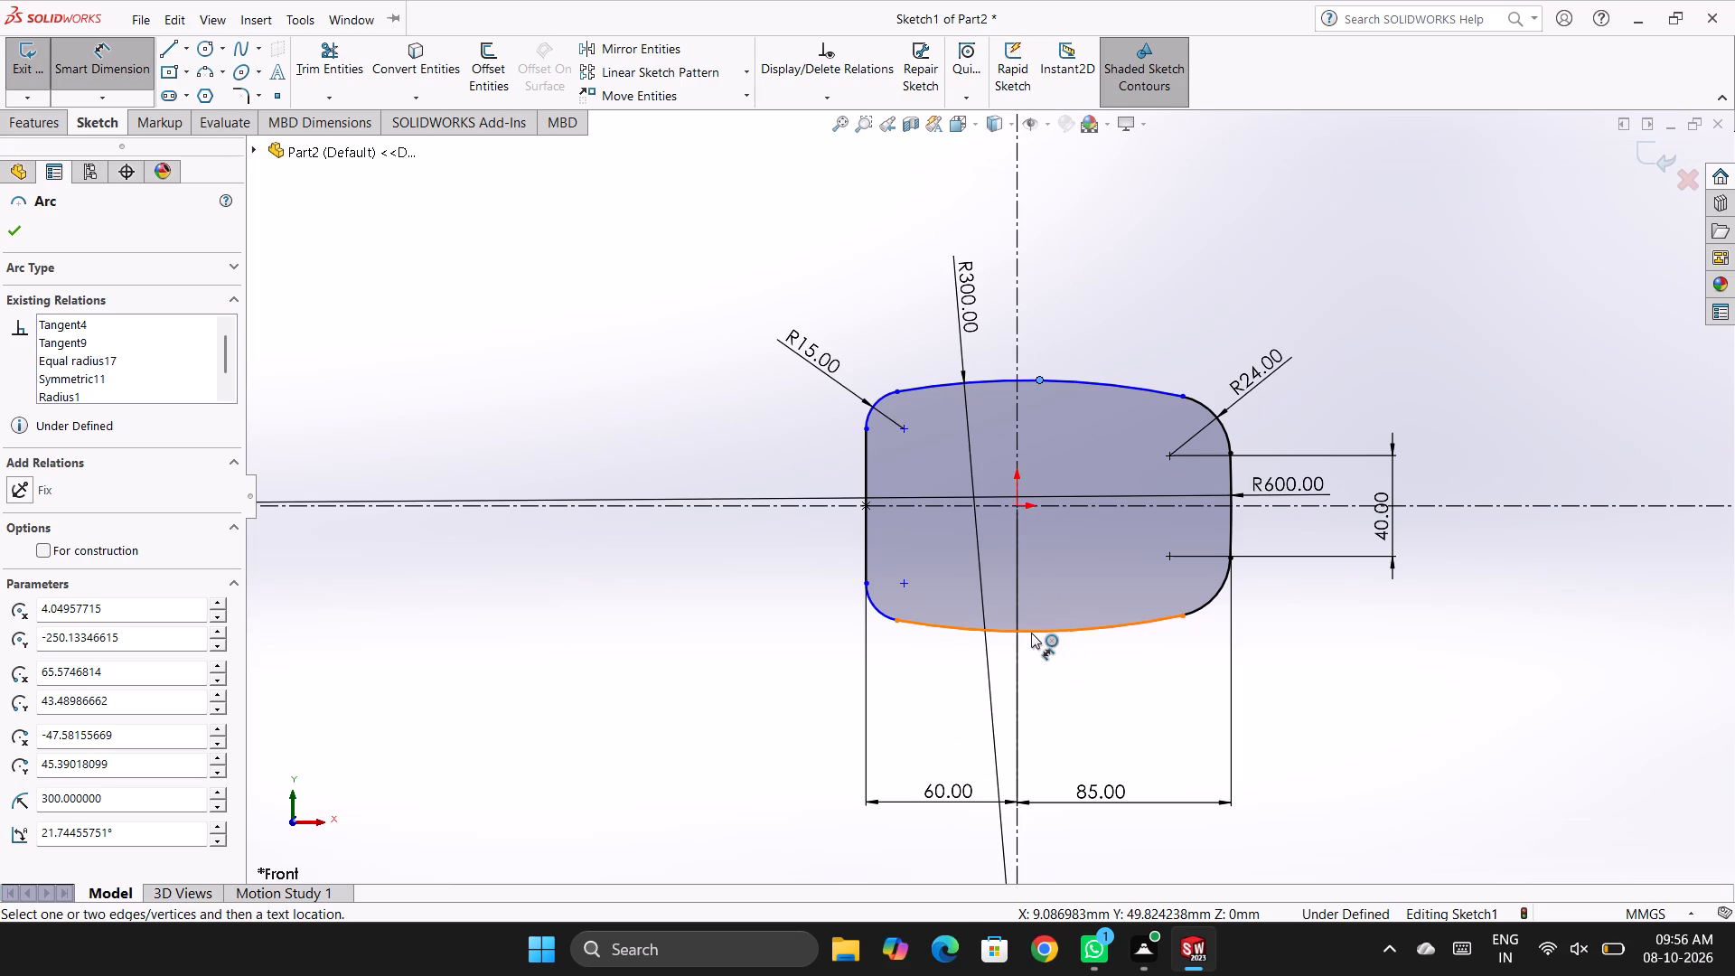
click(1042, 633)
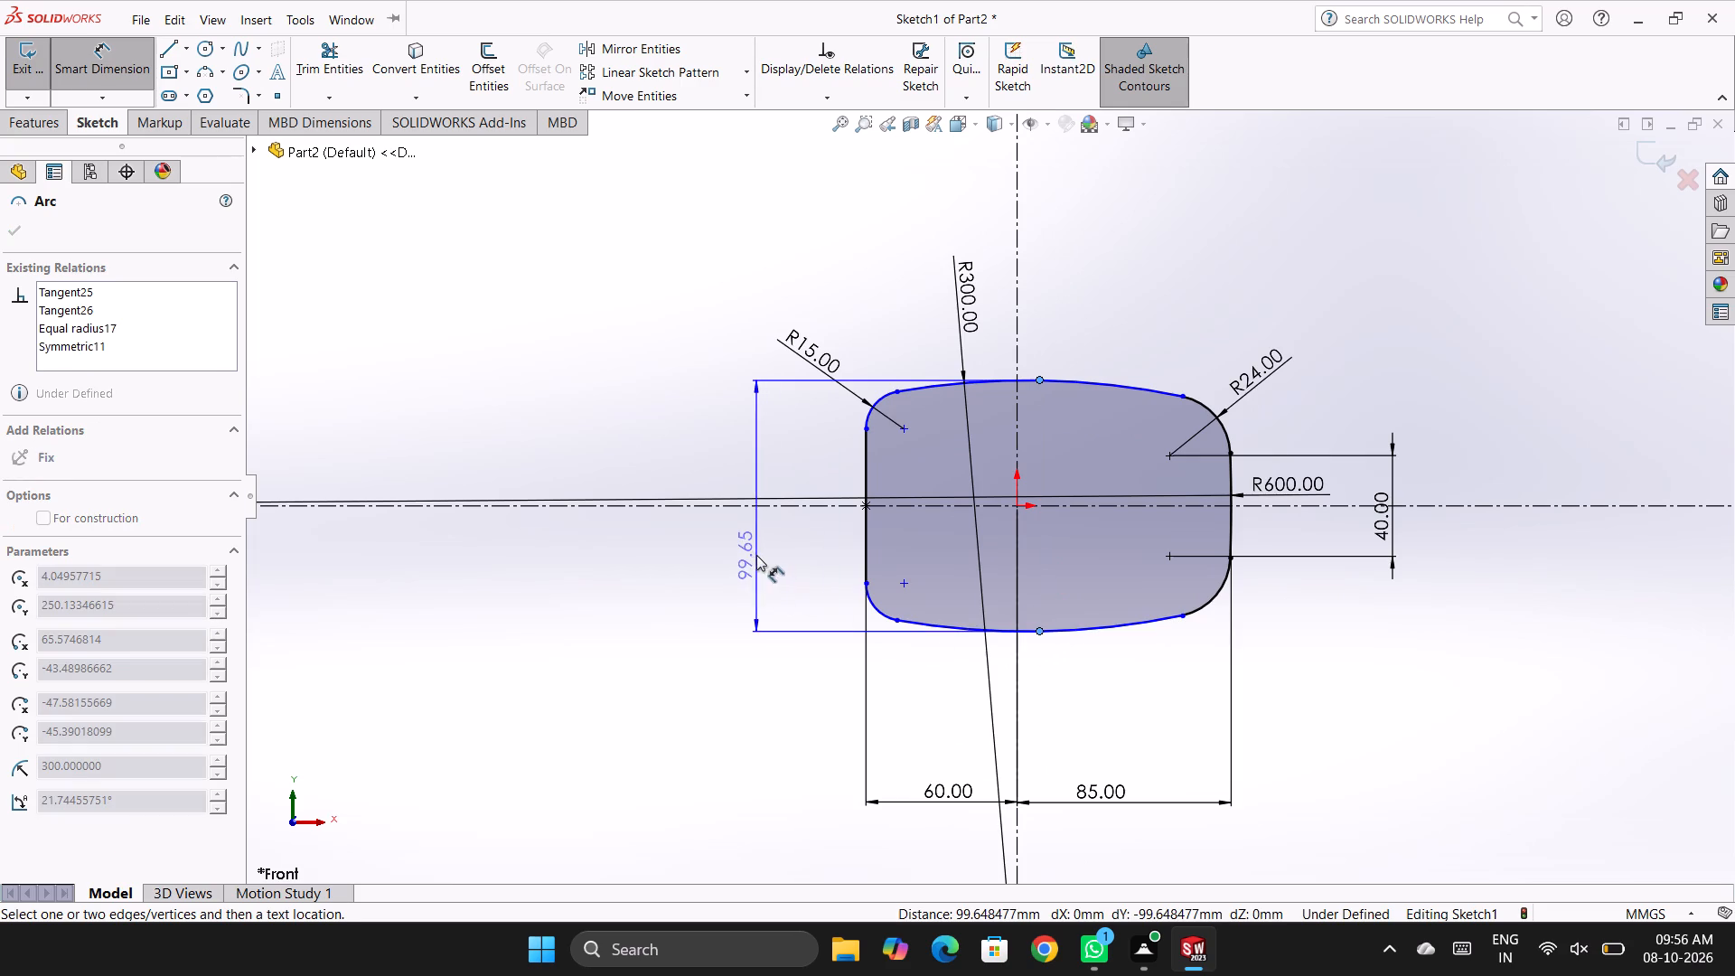
click(748, 547)
text(100)
key(Return)
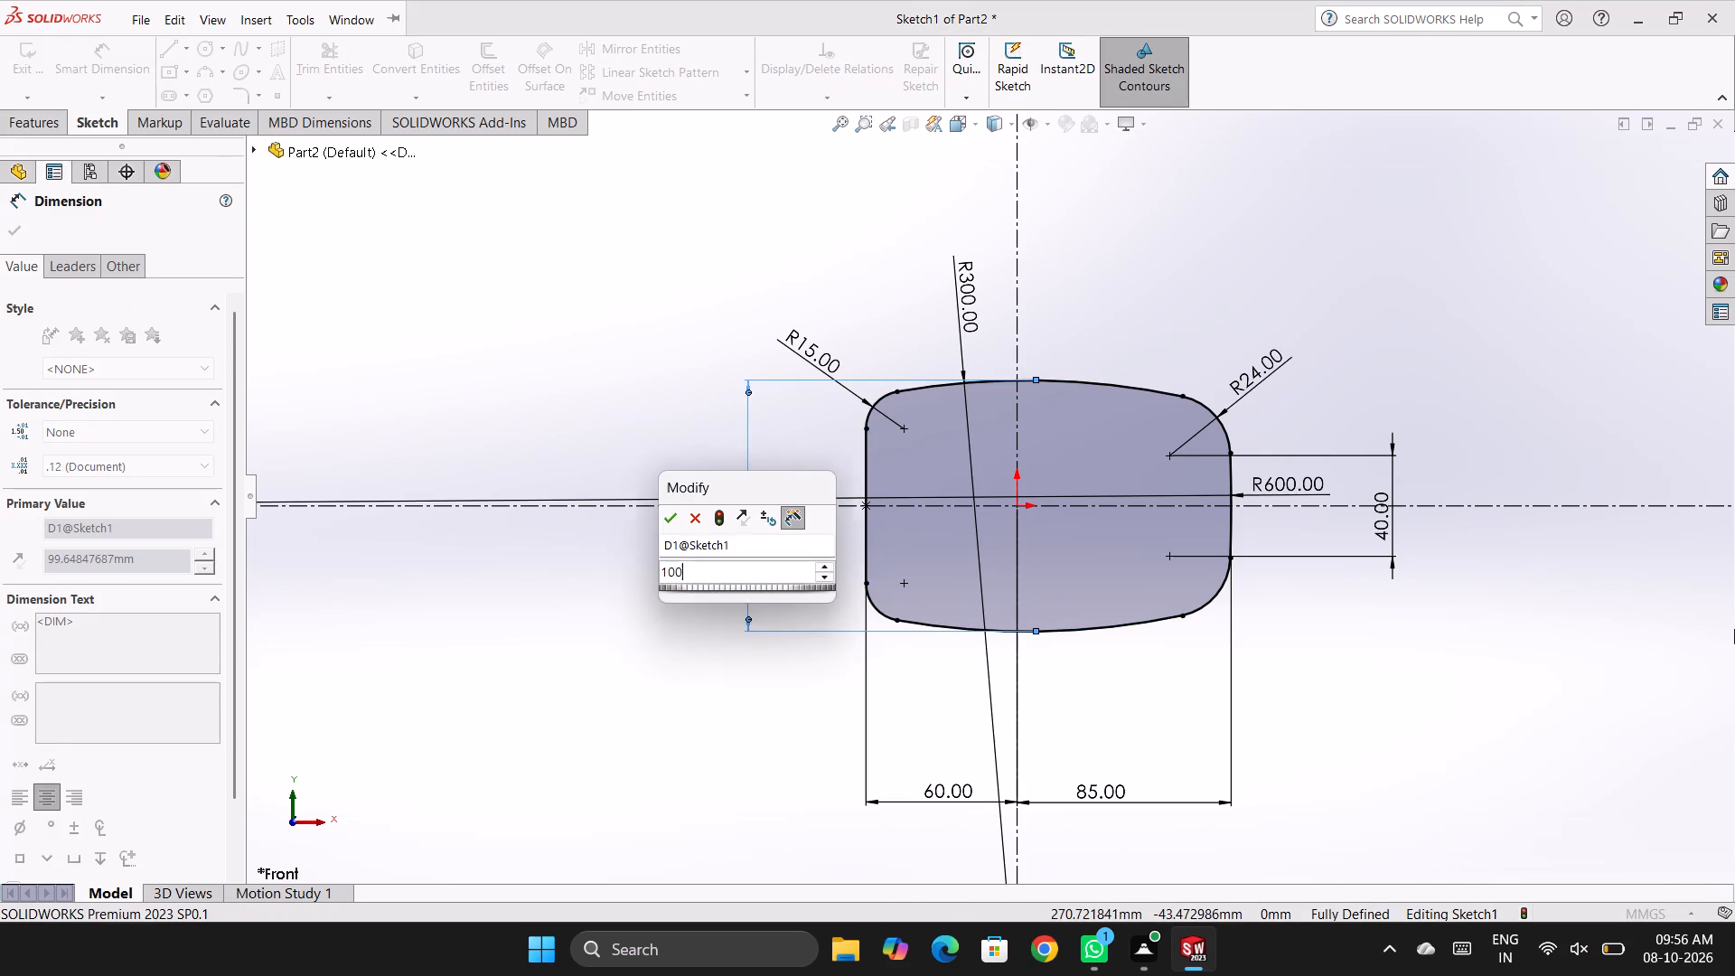
click(1536, 351)
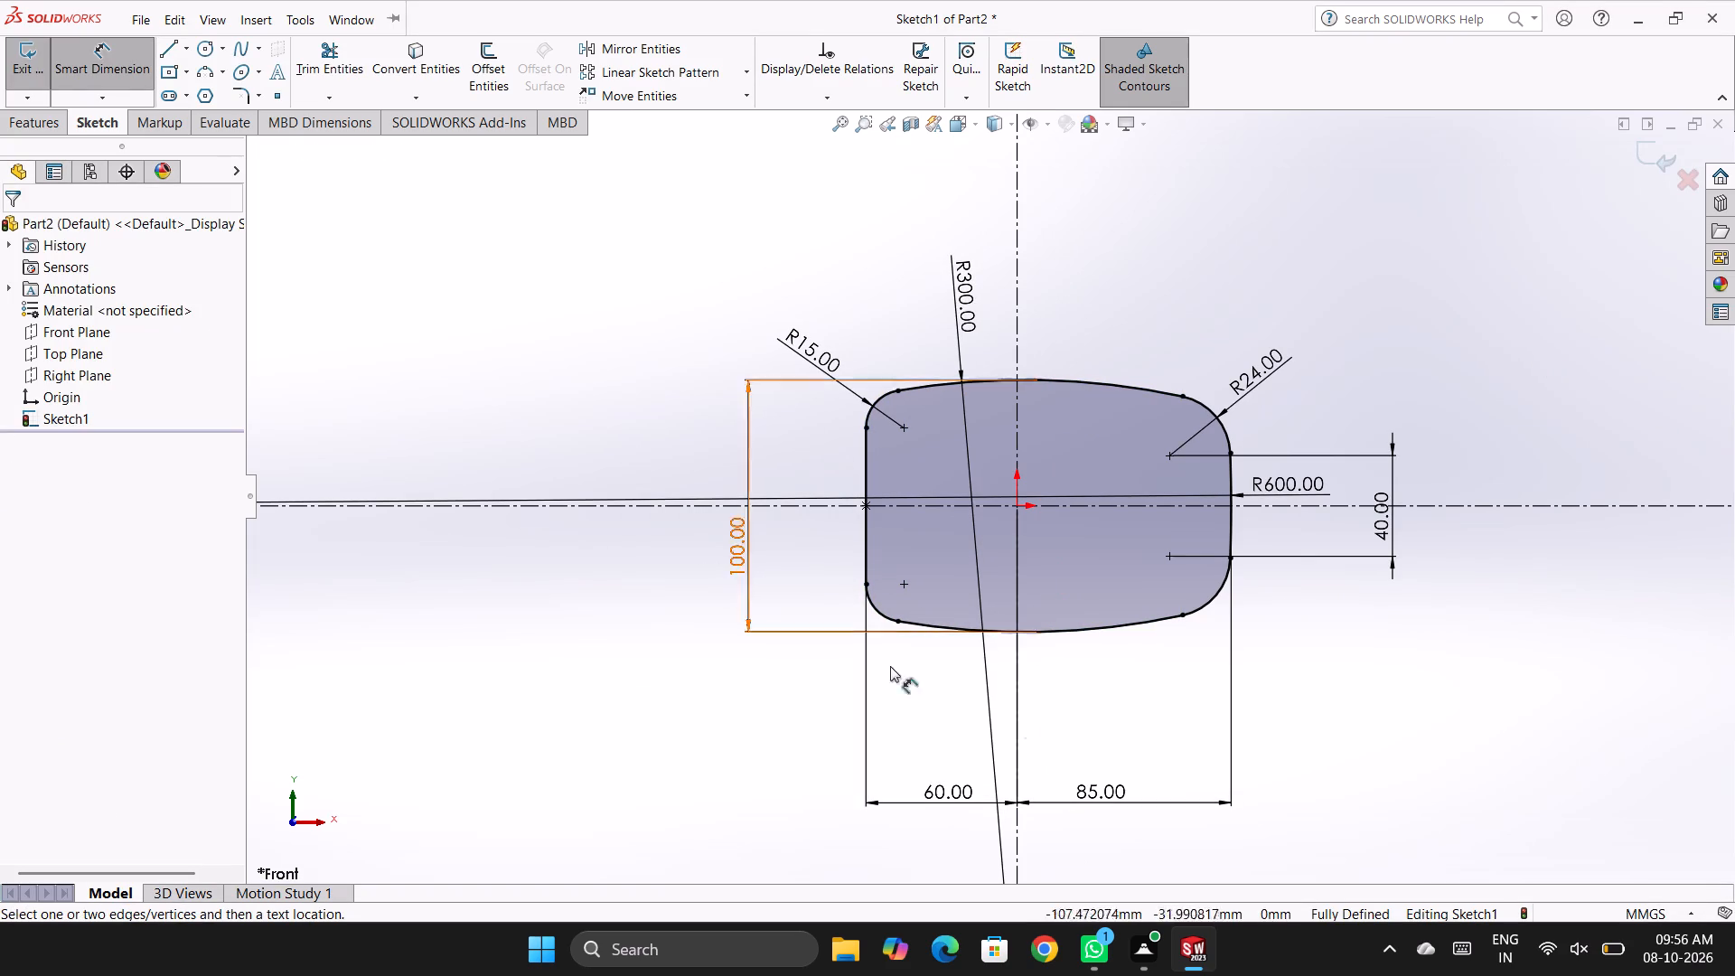
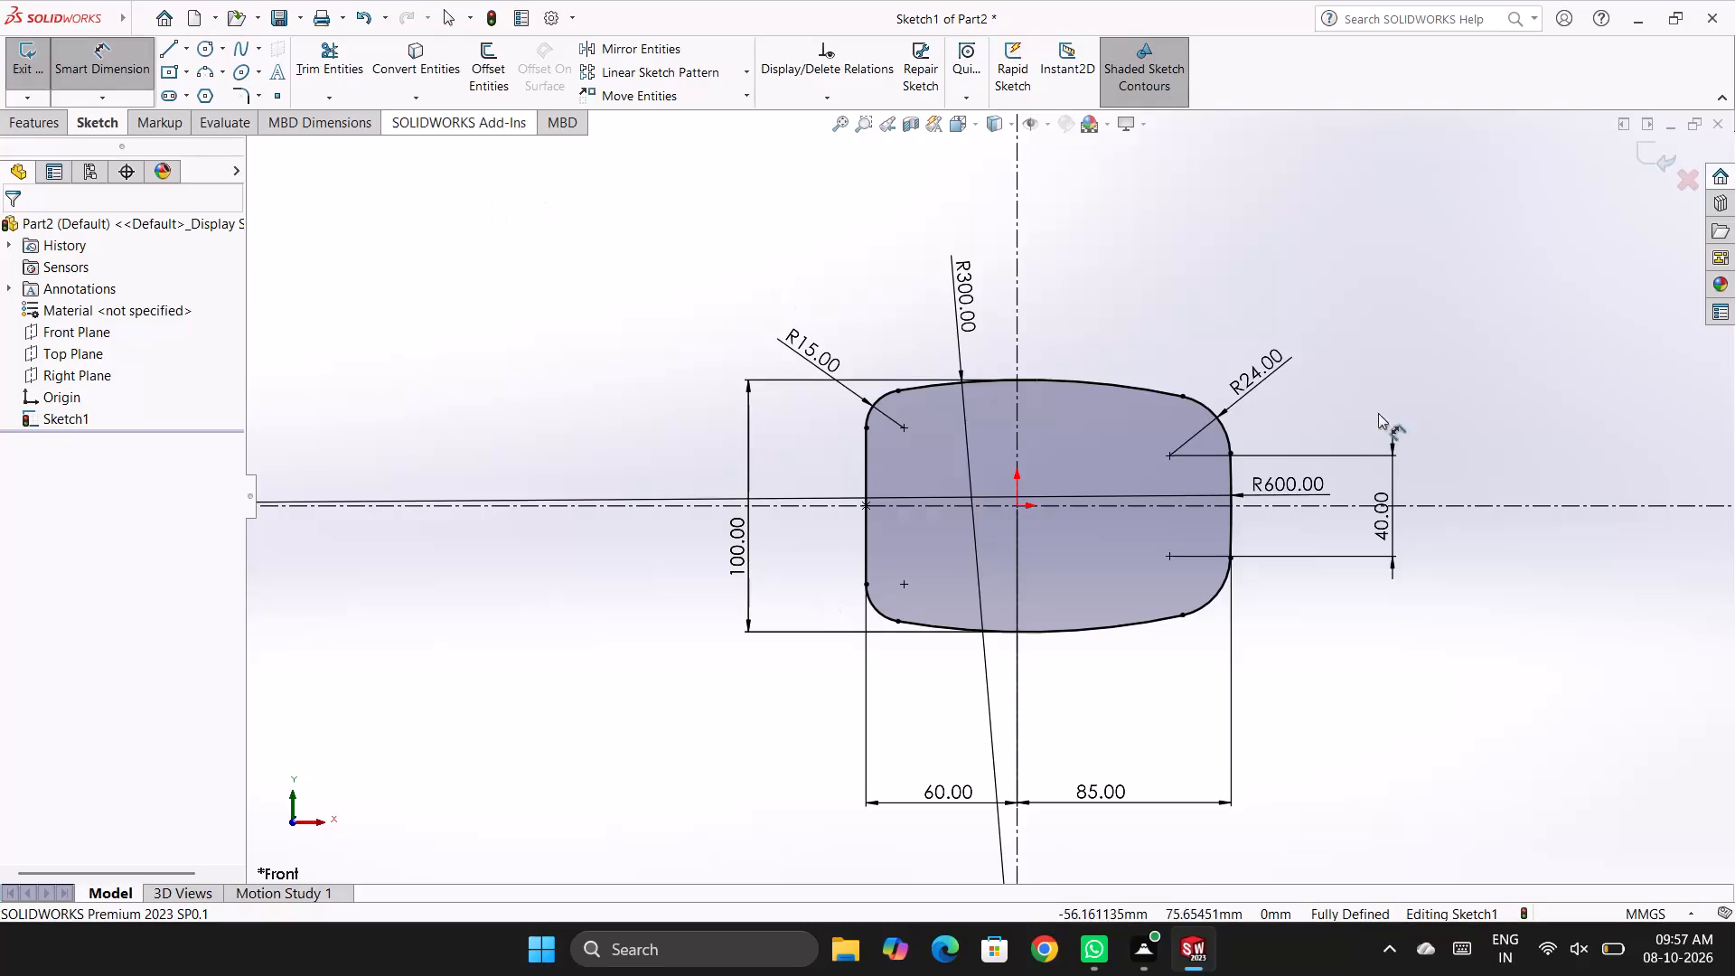
Exit the completed profile sketch.
click(36, 68)
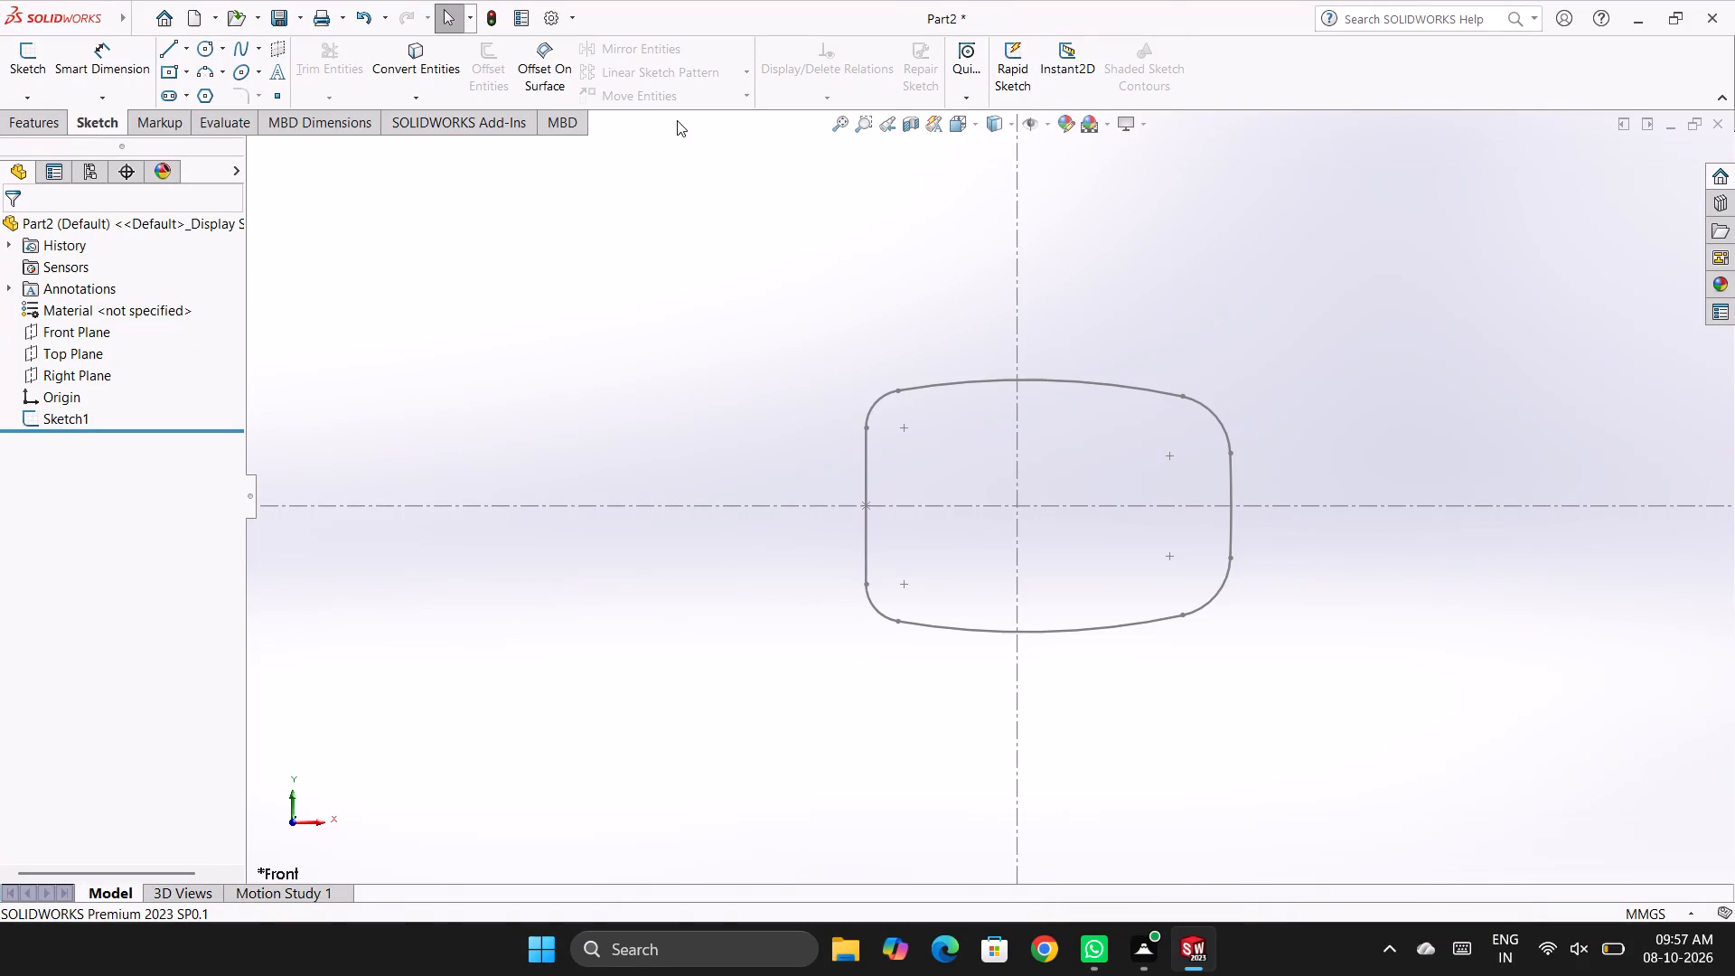
Create a reference plane offset 40 mm from the Front Plane.
click(34, 115)
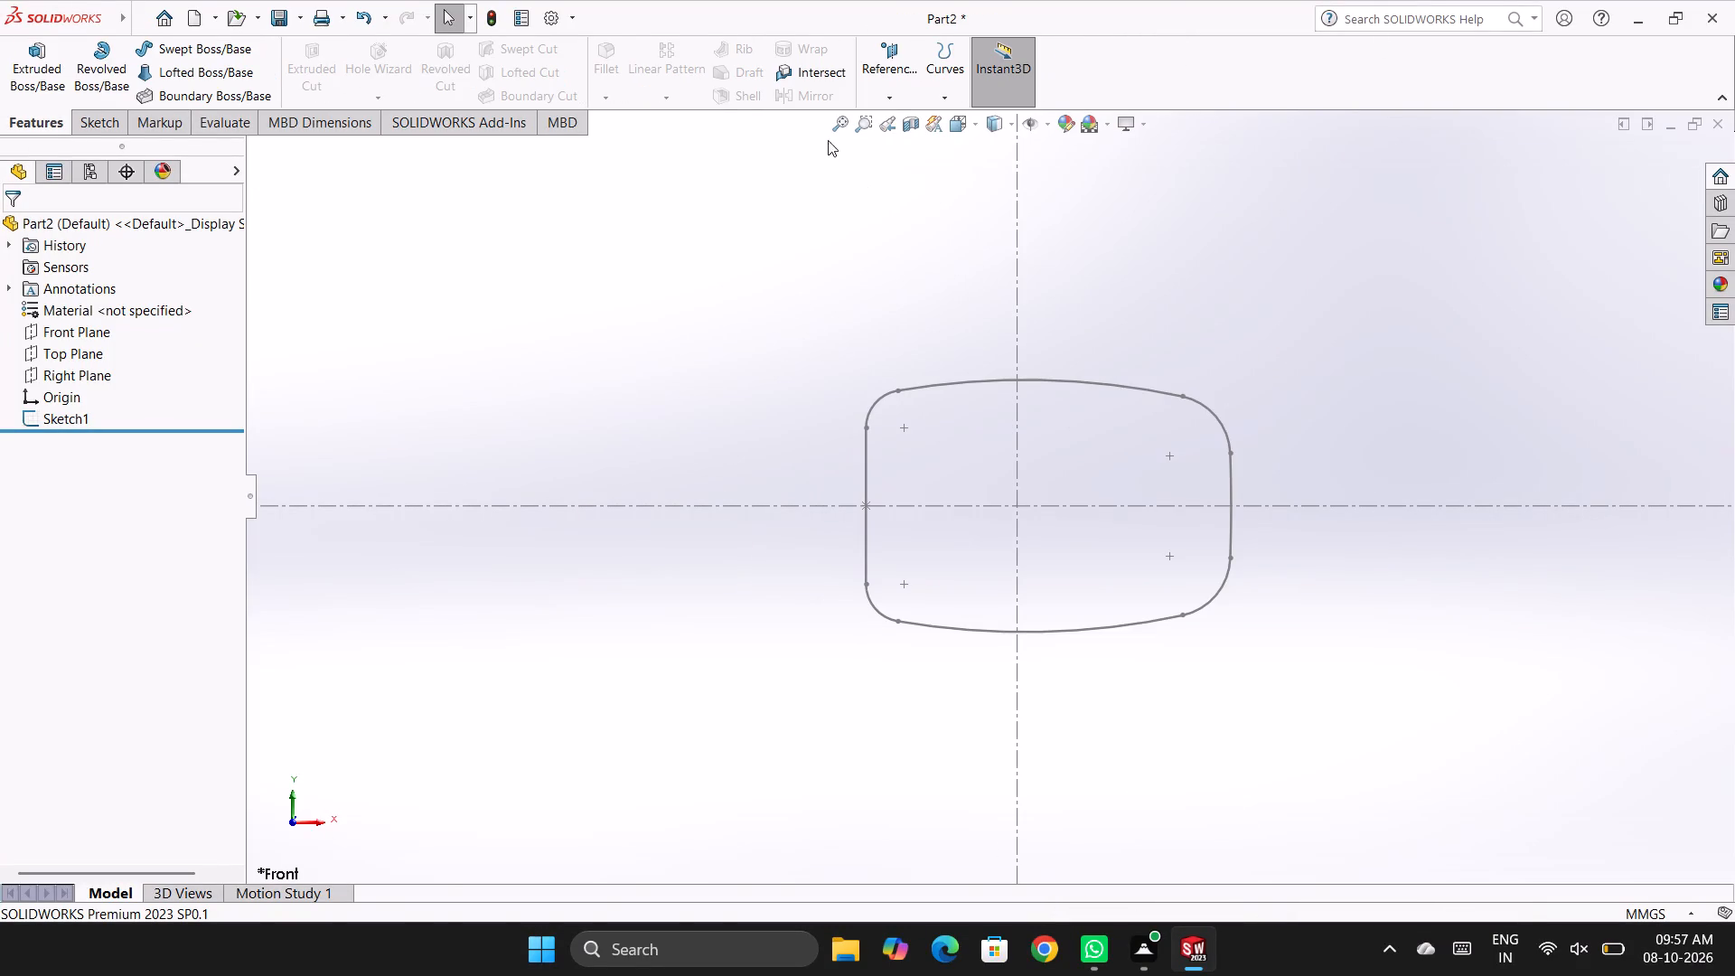
click(893, 97)
click(914, 124)
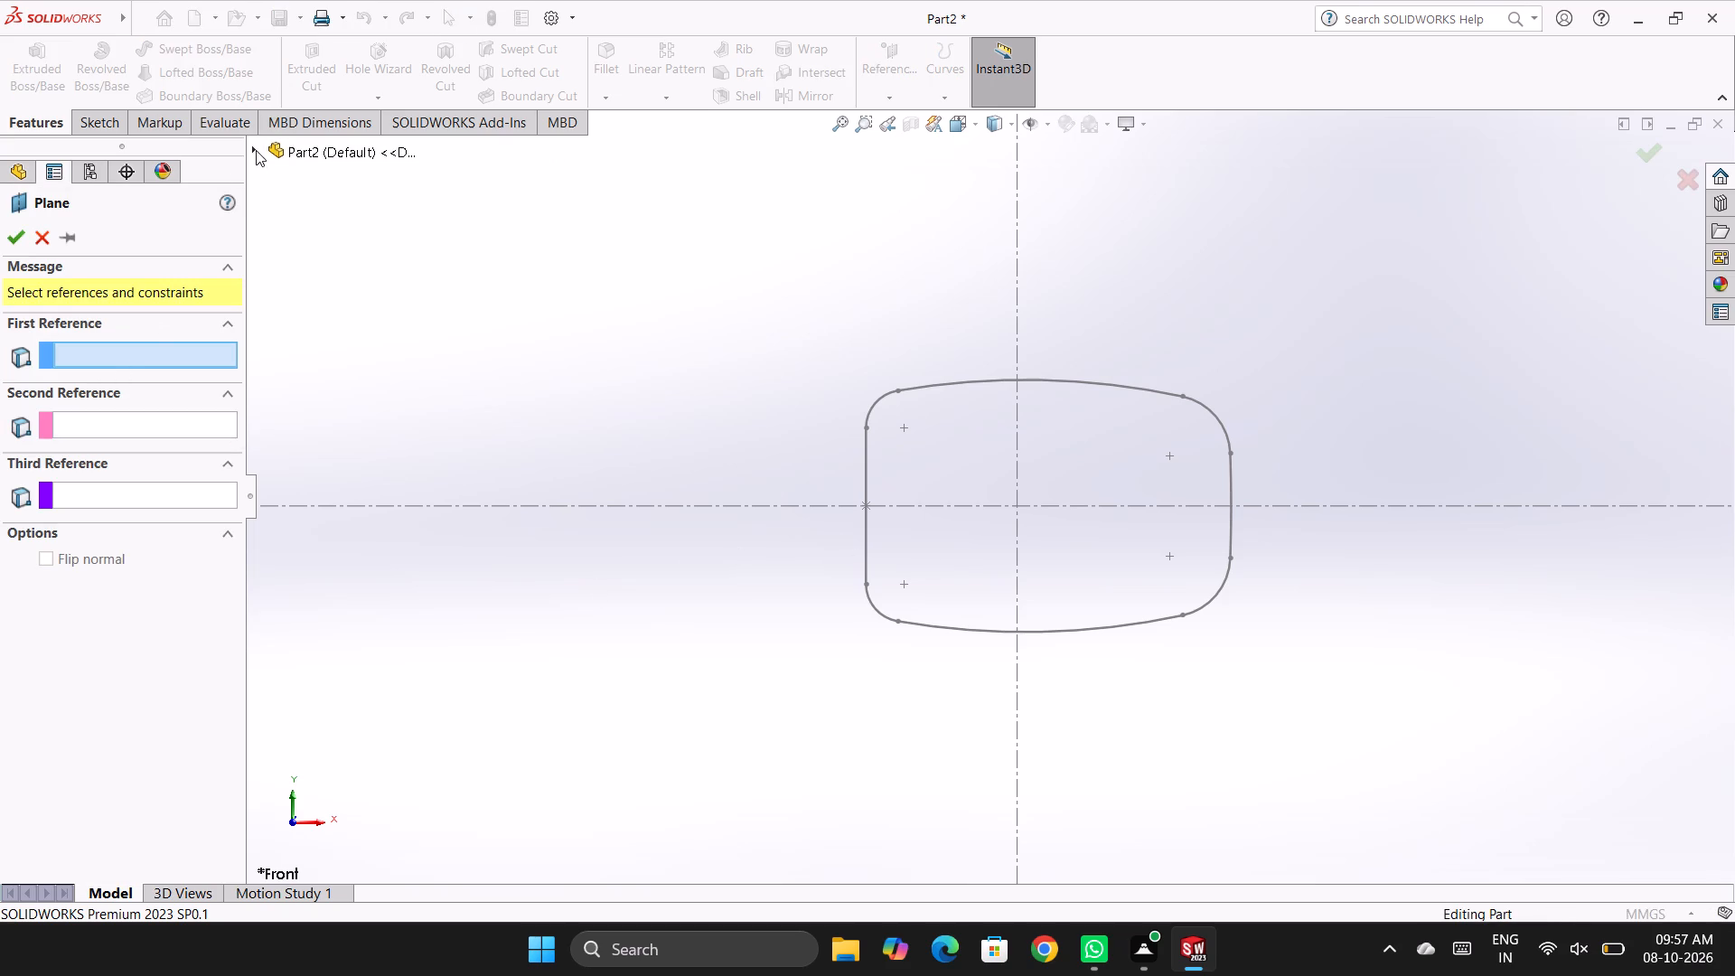
click(256, 150)
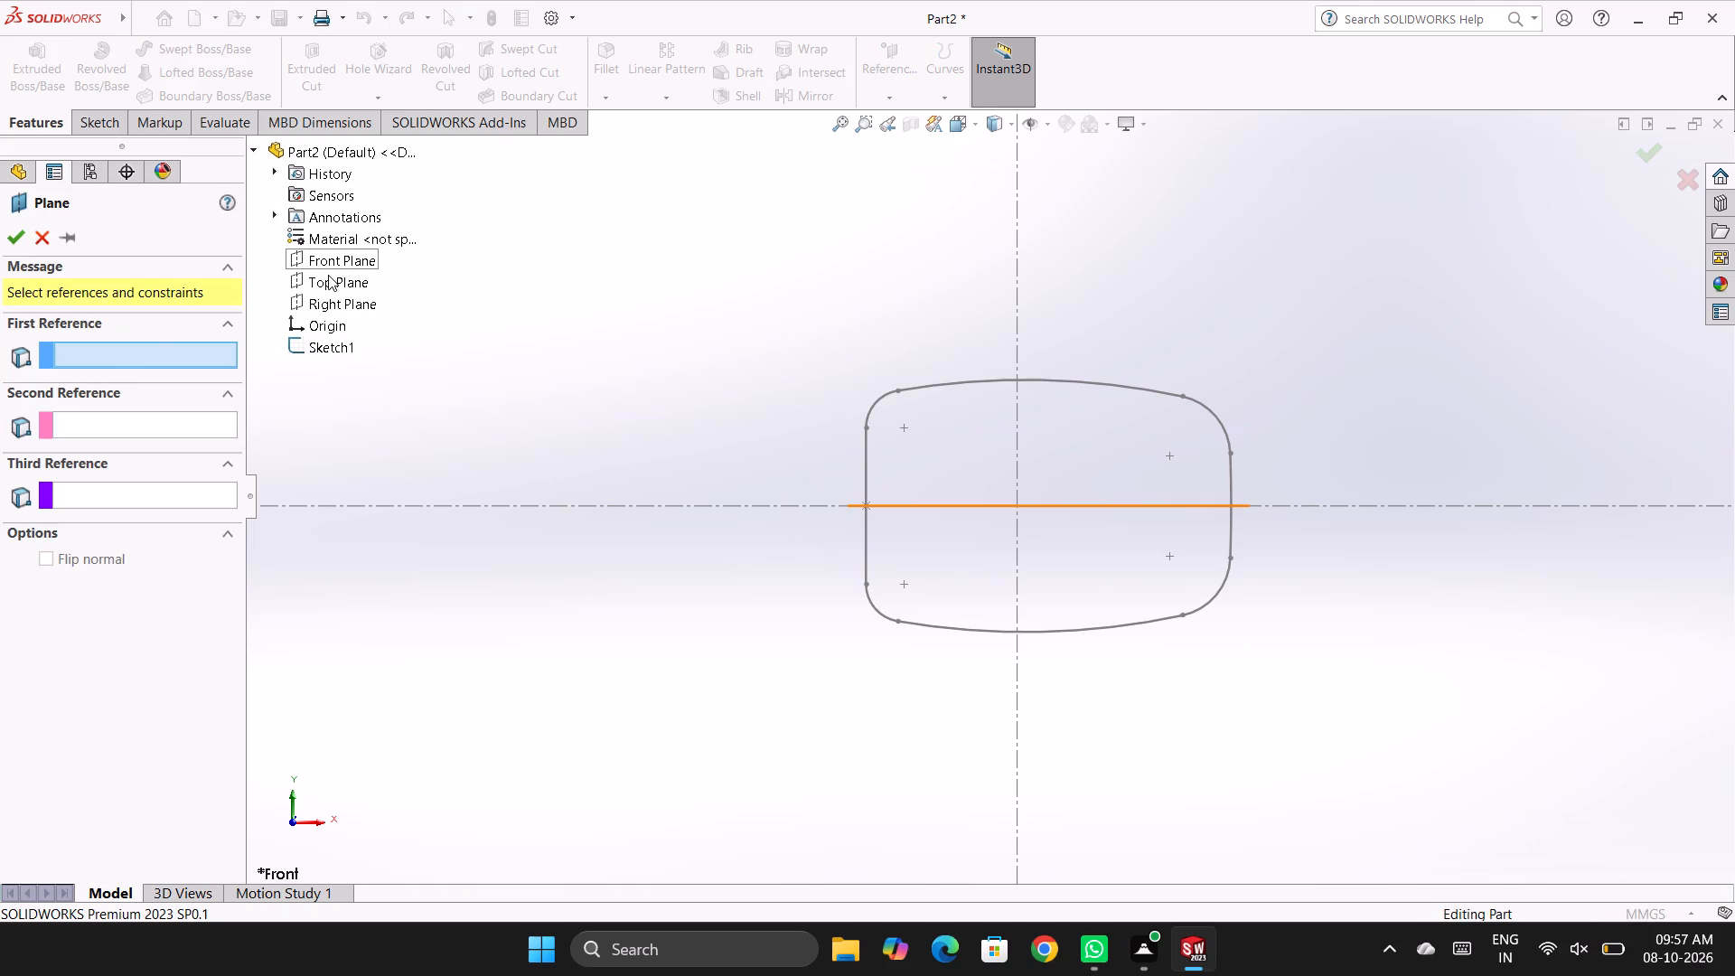
click(328, 266)
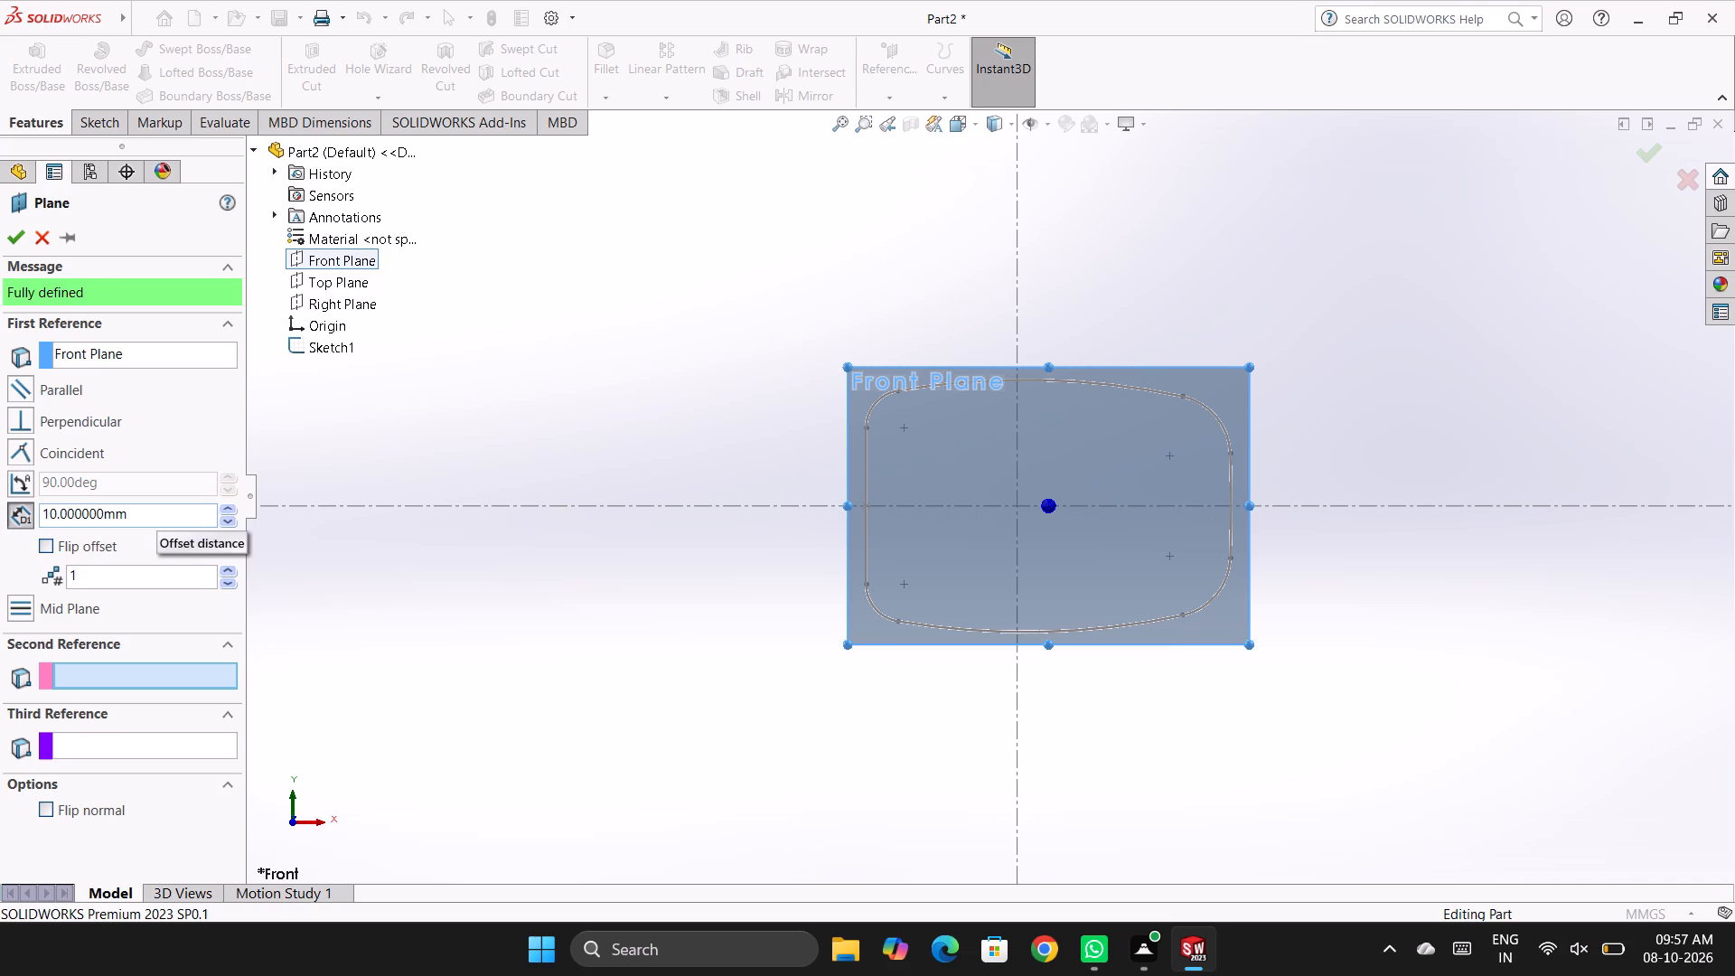
drag(156, 515, 0, 516)
text(40)
key(Return)
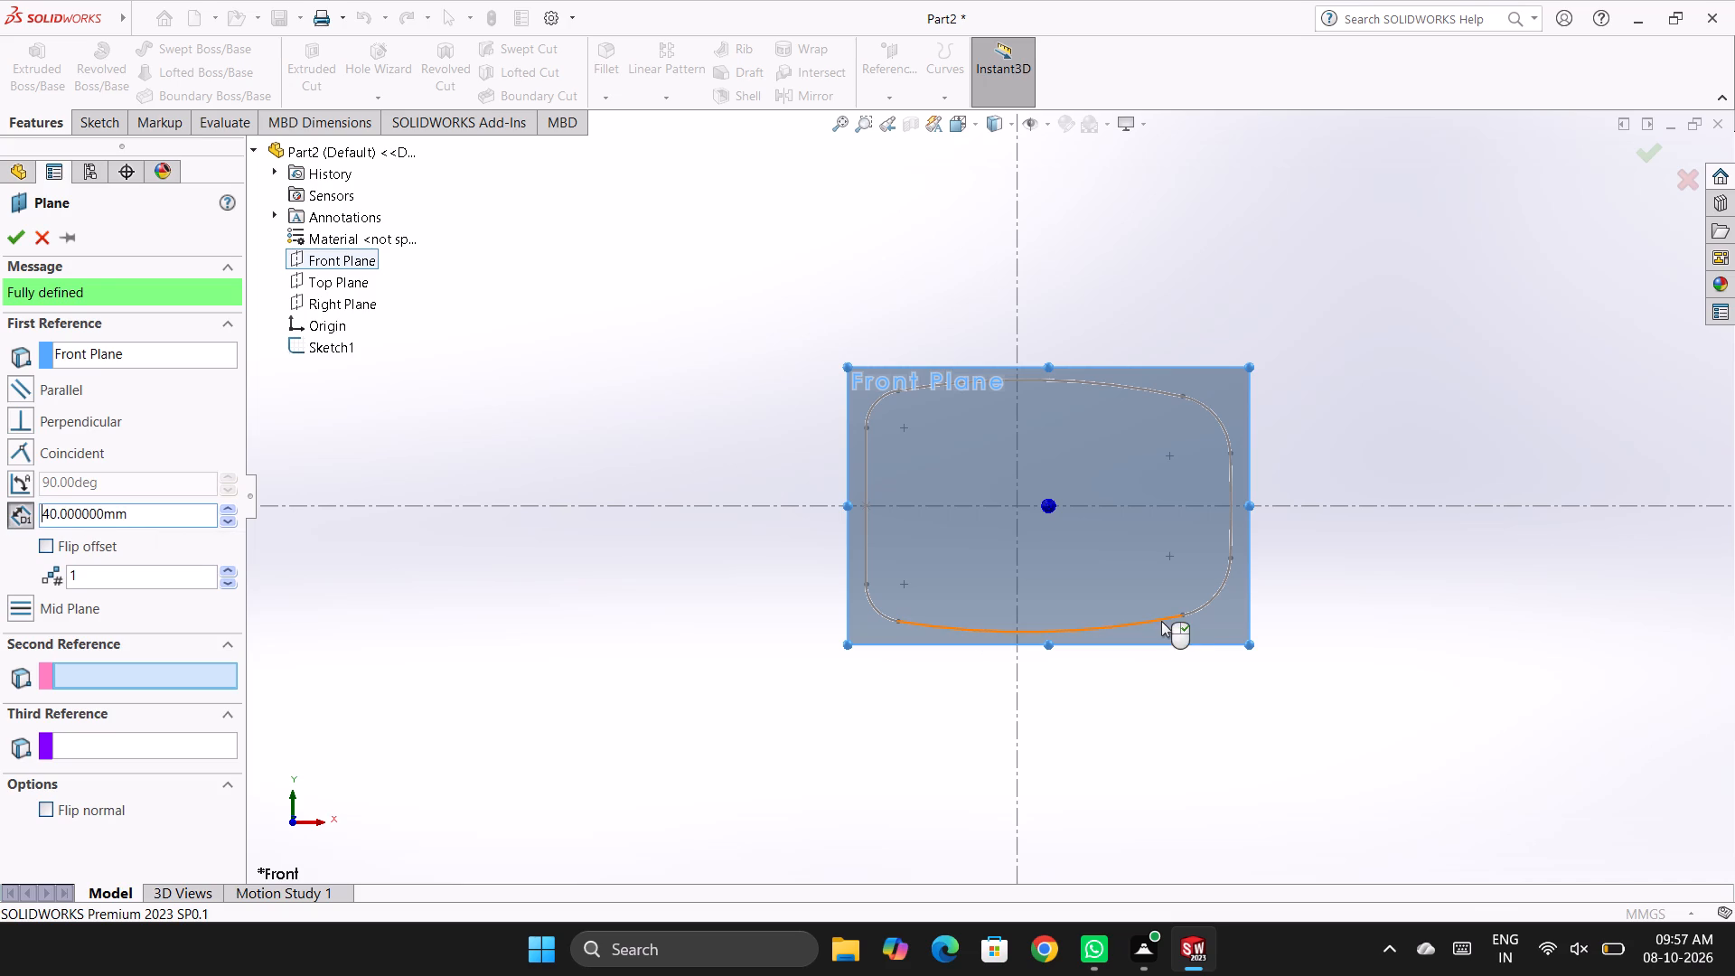
click(9, 236)
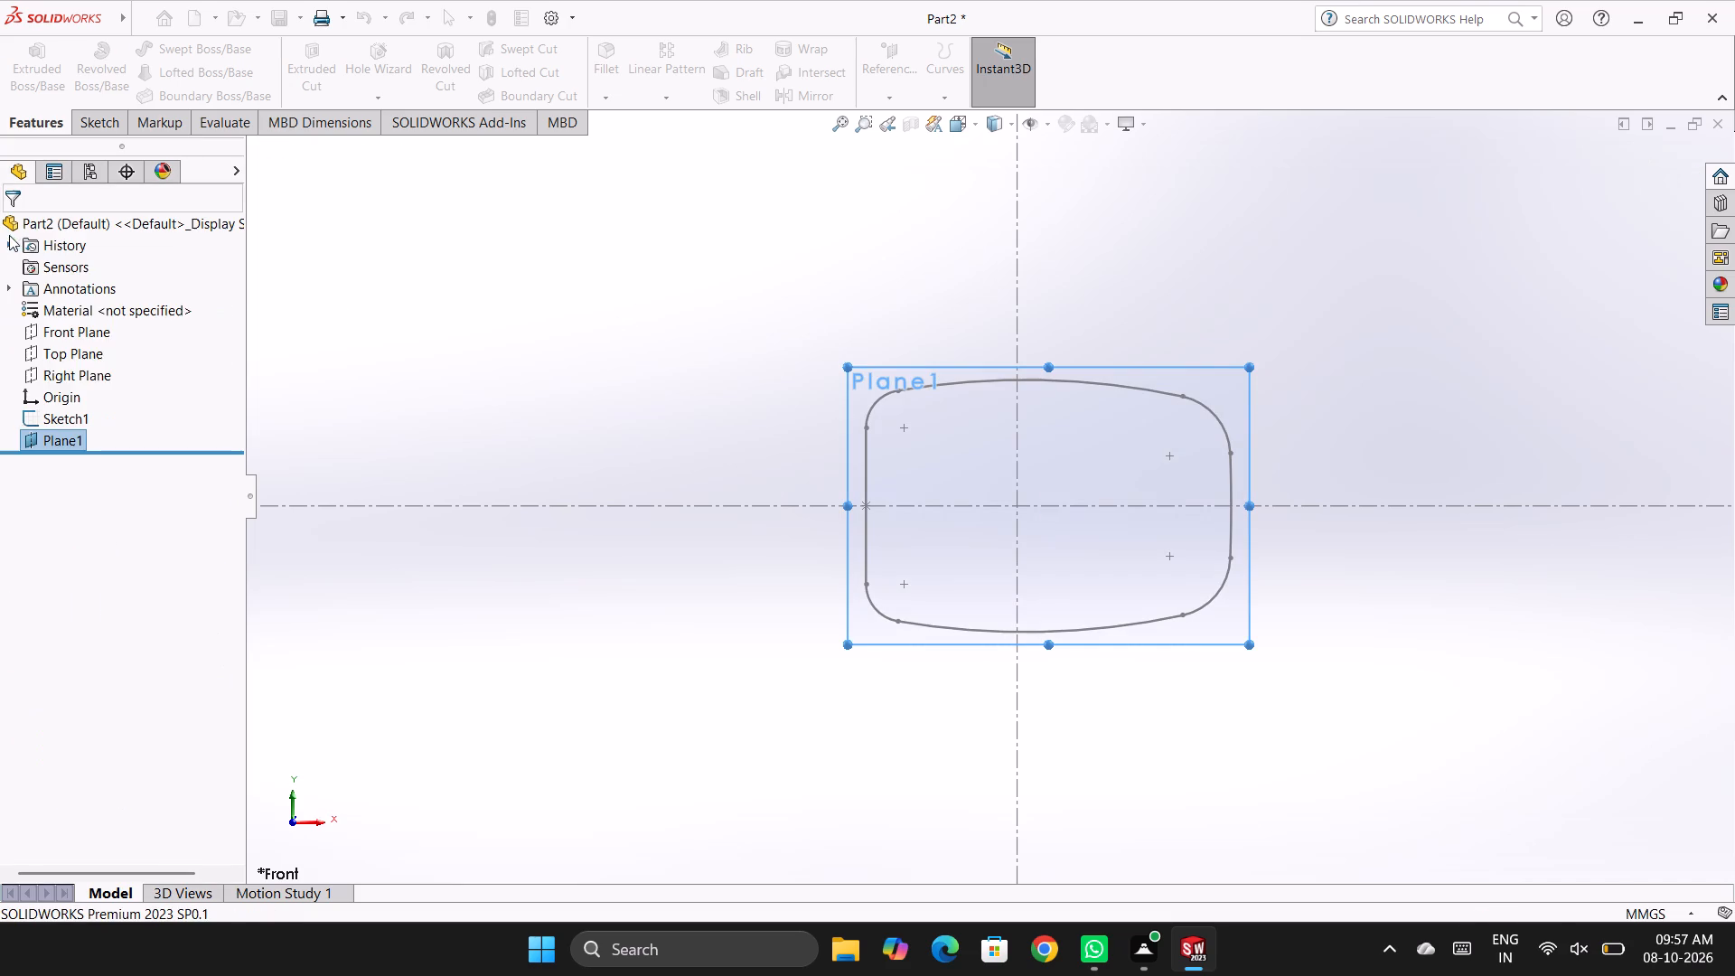
Start a new sketch on the offset reference plane.
middle_drag(763, 657, 741, 460)
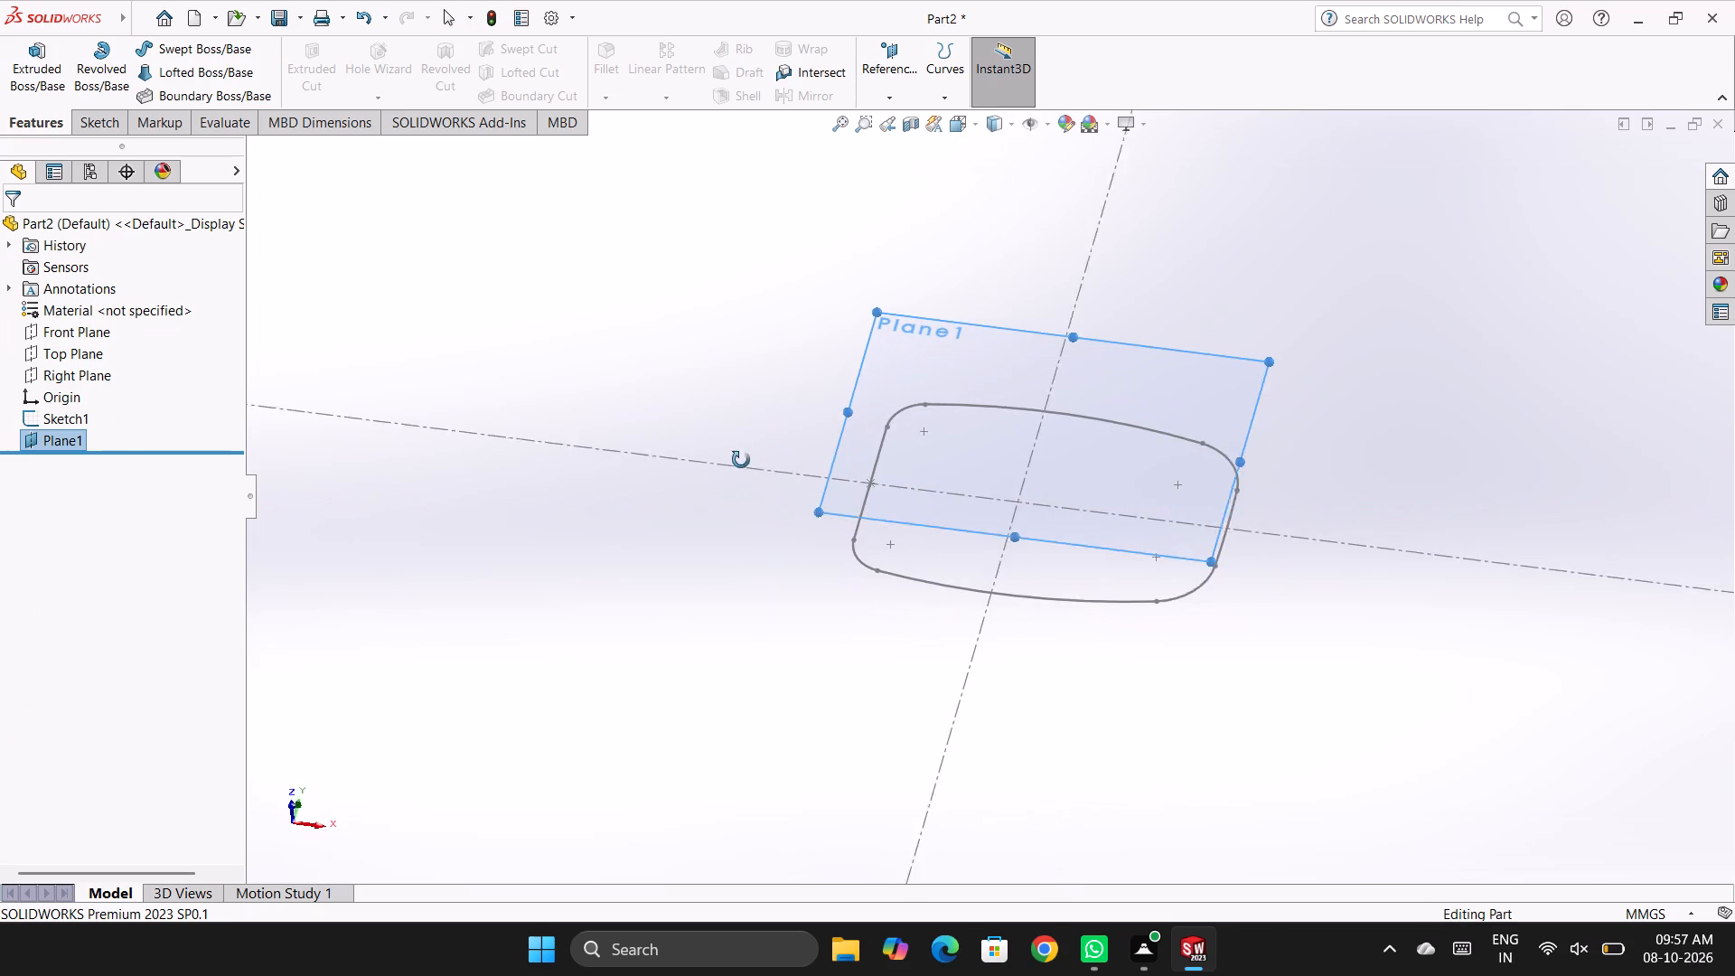
middle_drag(741, 460, 727, 490)
right_click(951, 378)
click(987, 357)
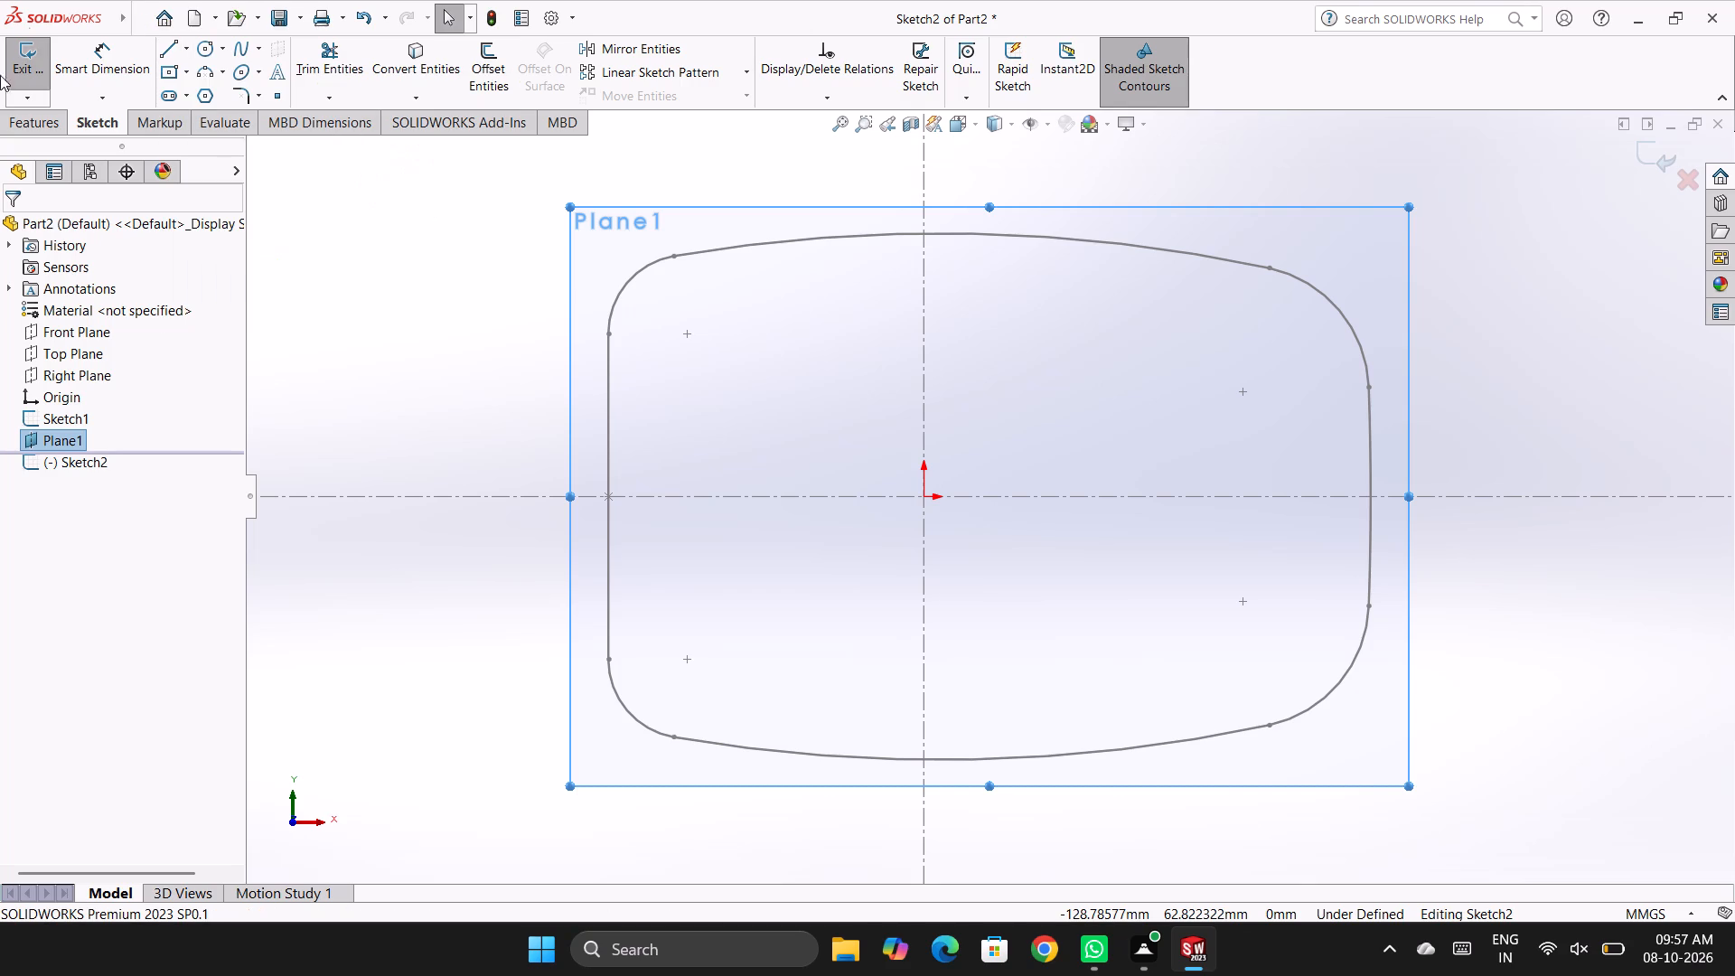
Sketch a vertical line about 15 mm long across the horizontal centreline, about 33 mm left of the vertical centreline.
click(174, 56)
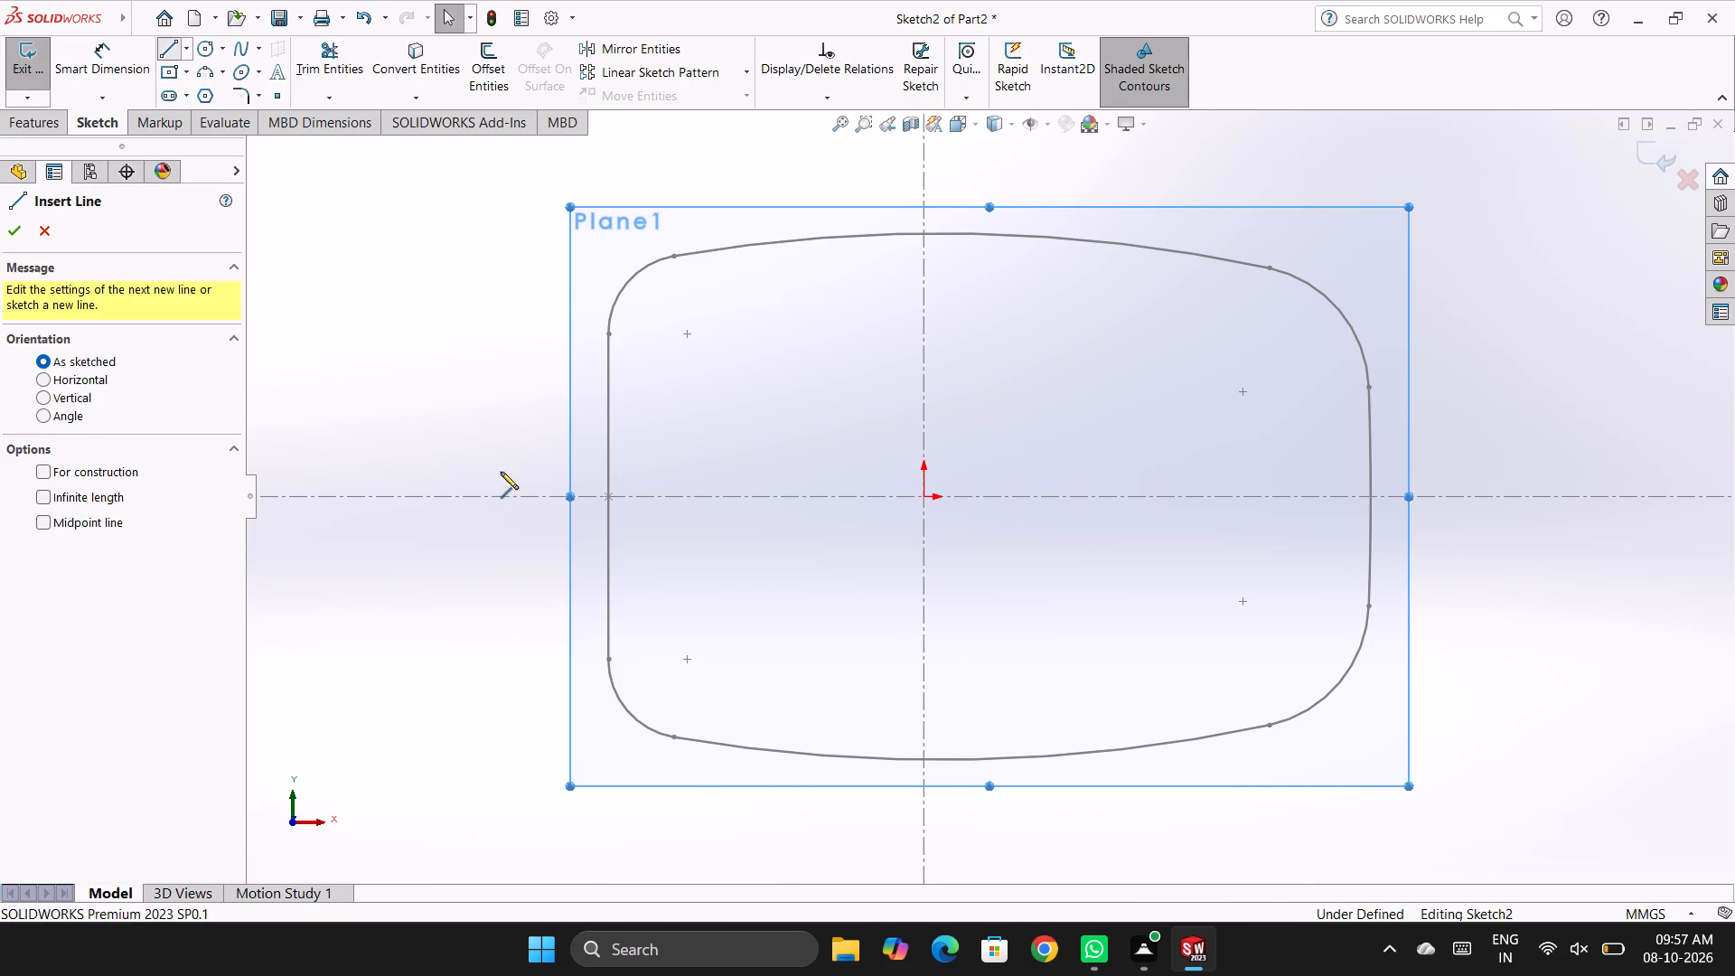
click(748, 458)
click(745, 536)
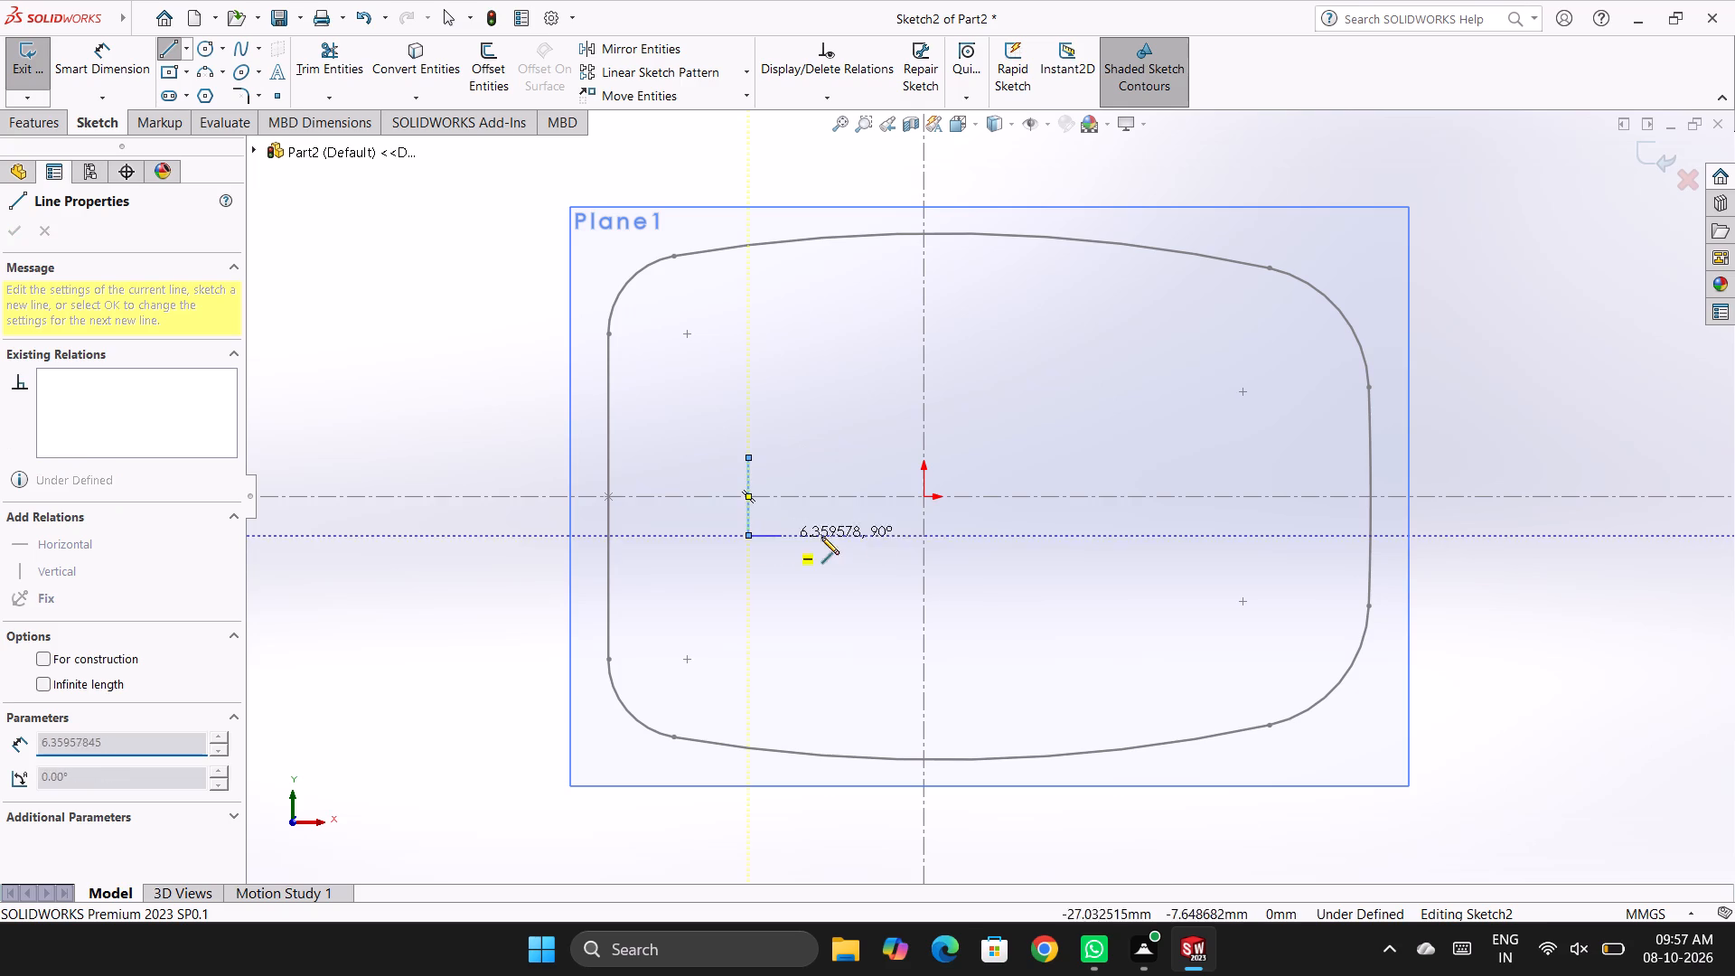
key(Escape)
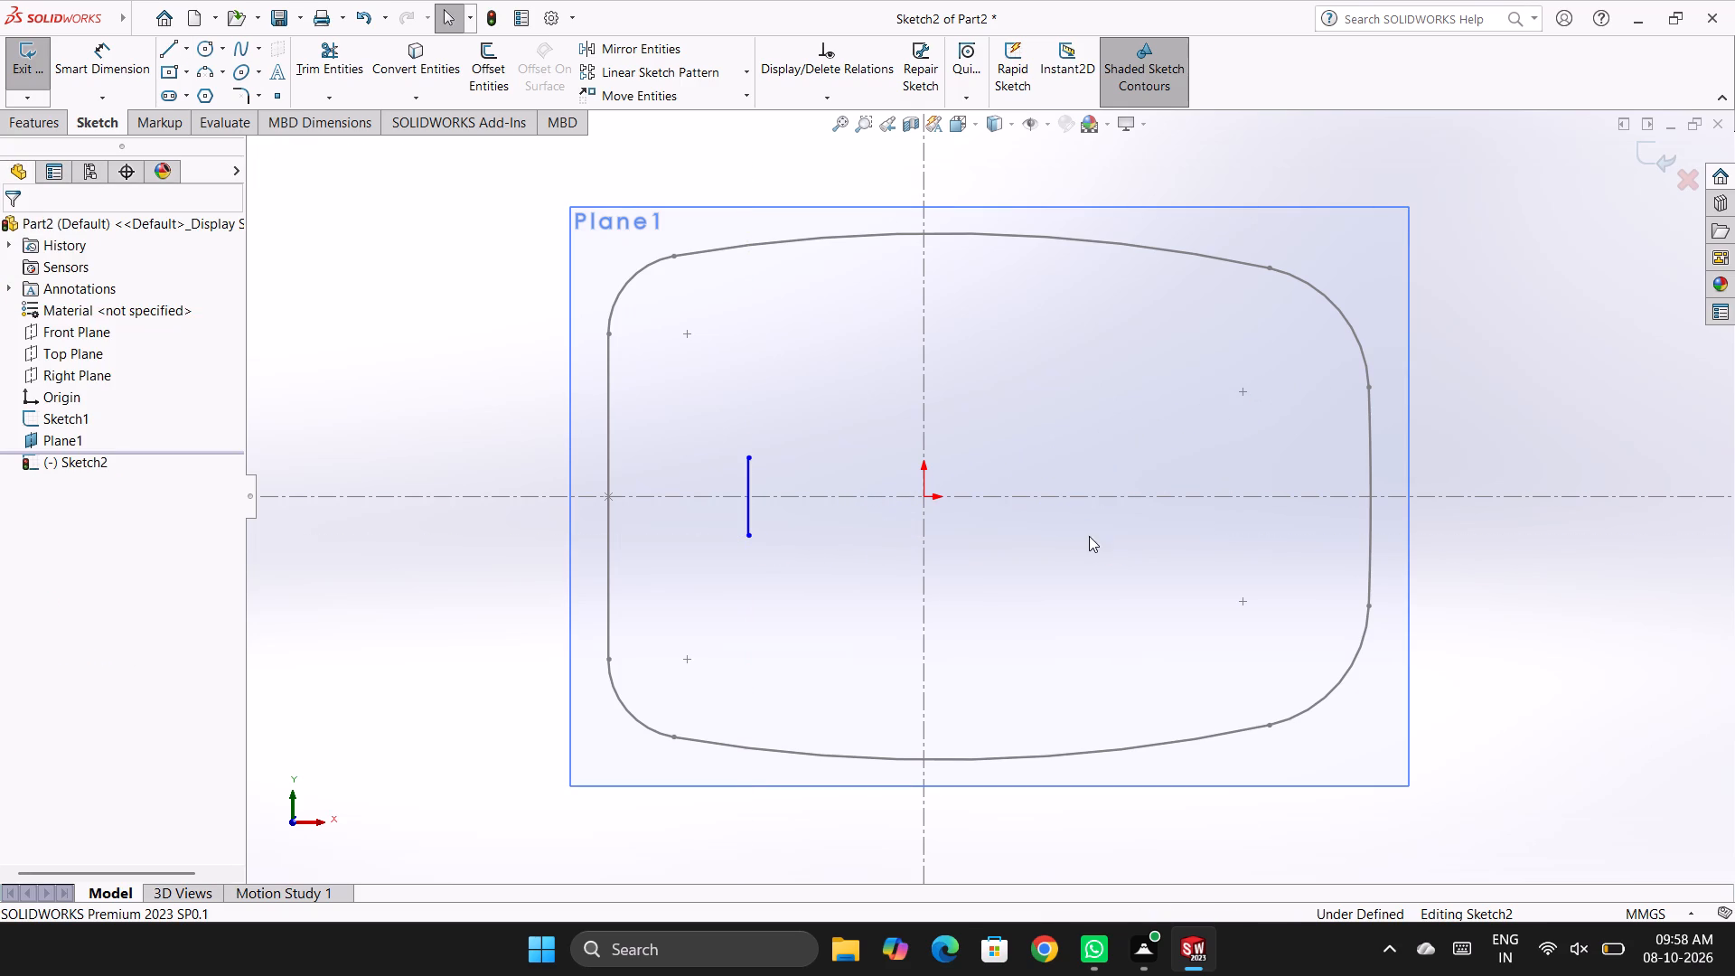
right_click(1145, 408)
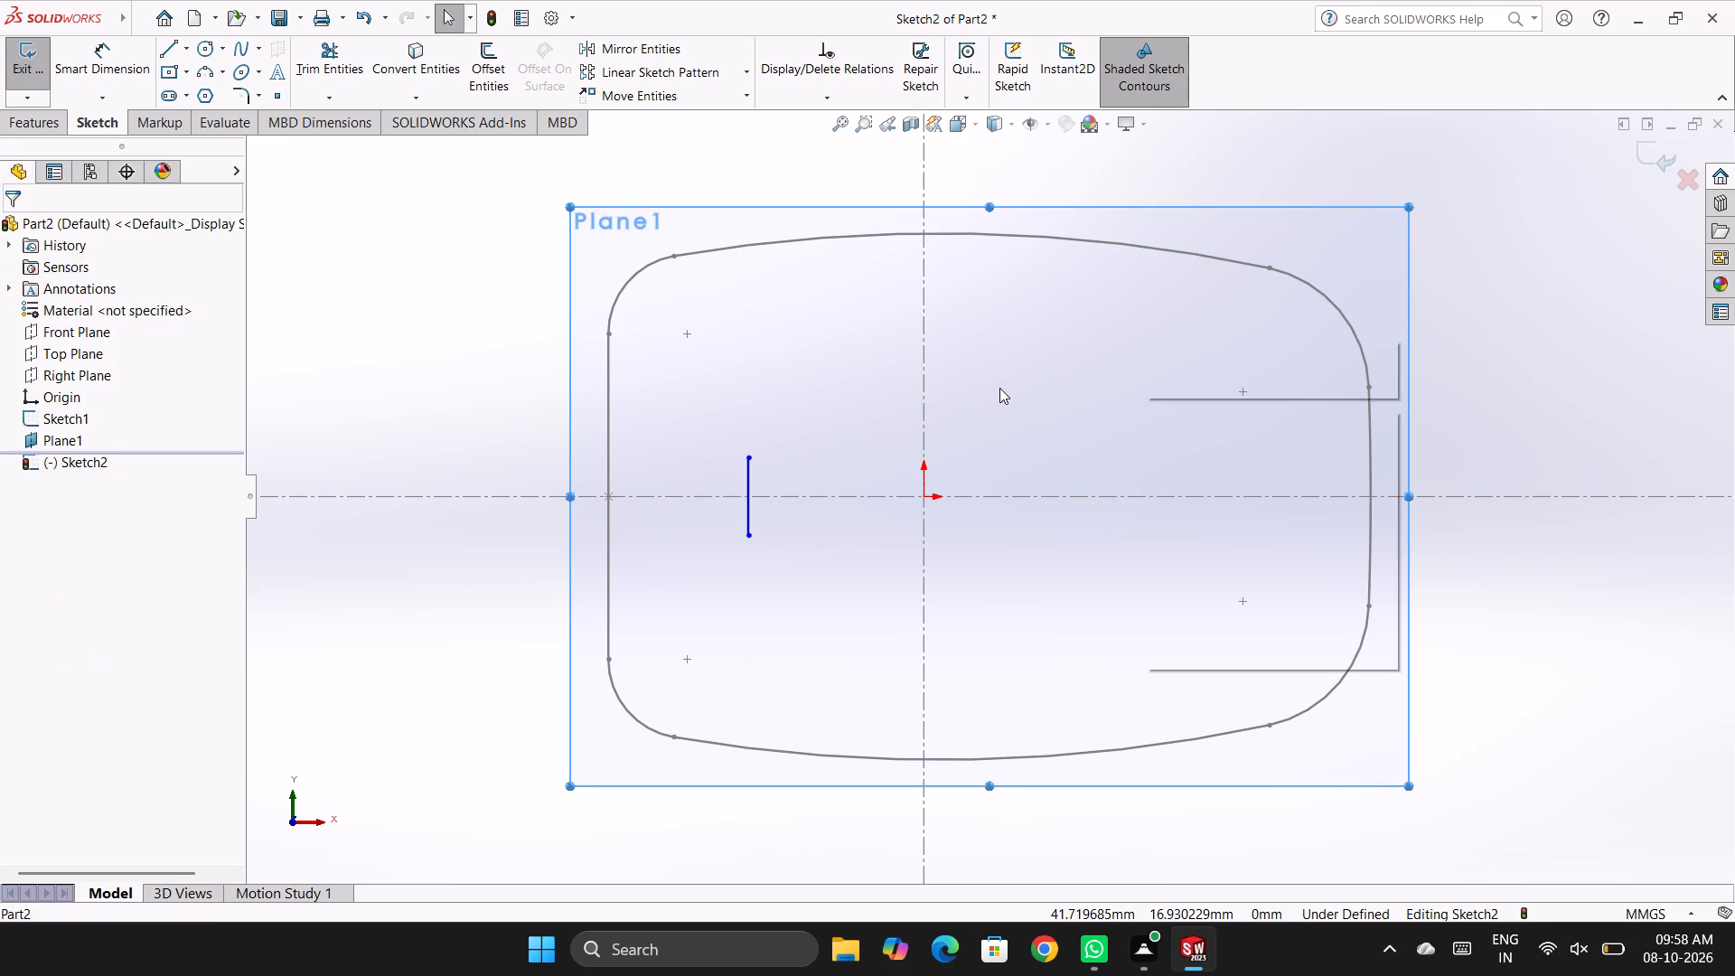
key(Escape)
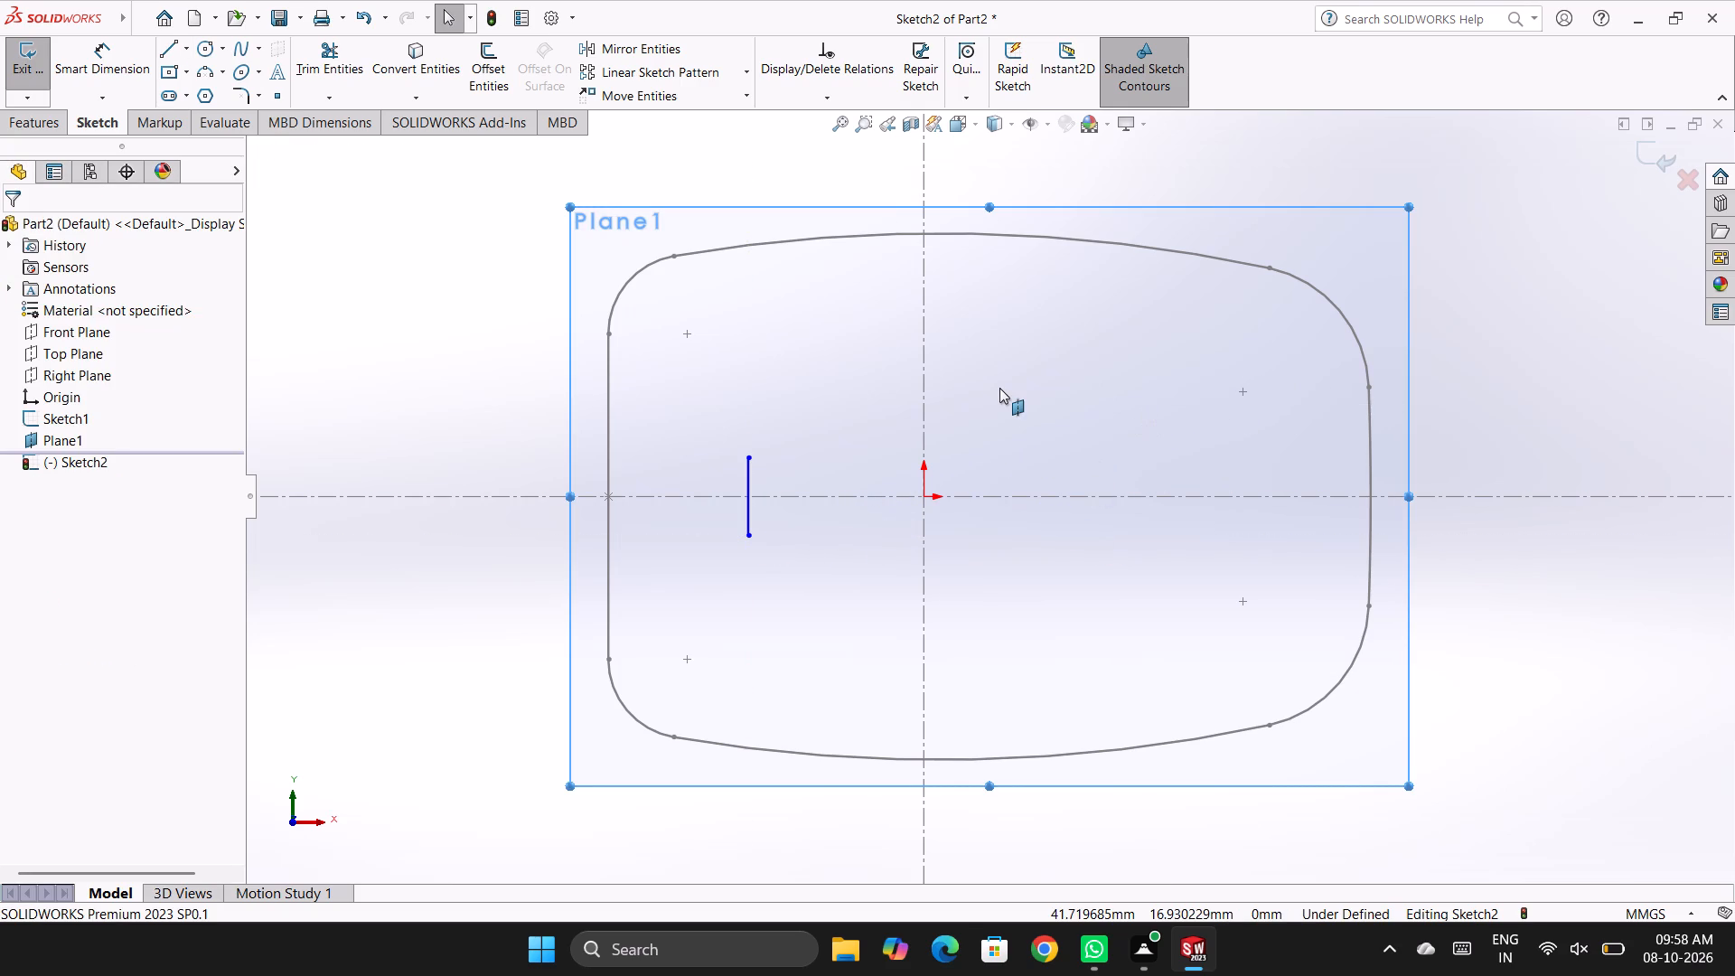
Sketch a second vertical line about 42 mm long across the horizontal centreline, about 51 mm right of the vertical centreline.
key(l)
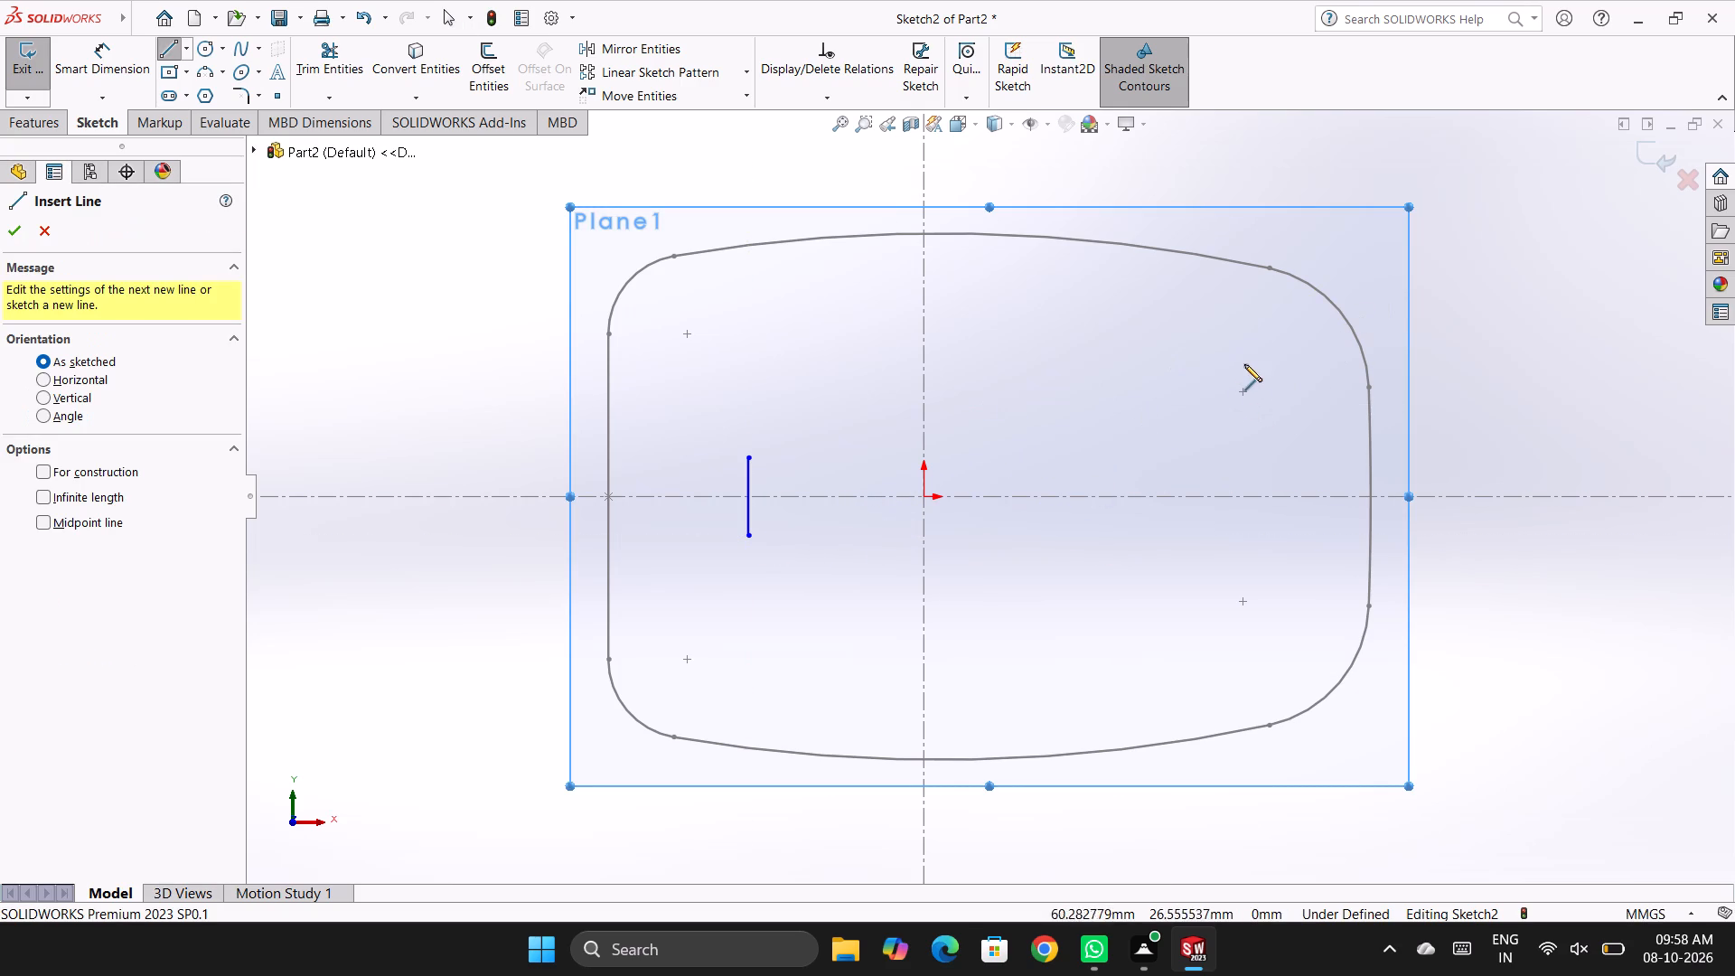
click(1192, 365)
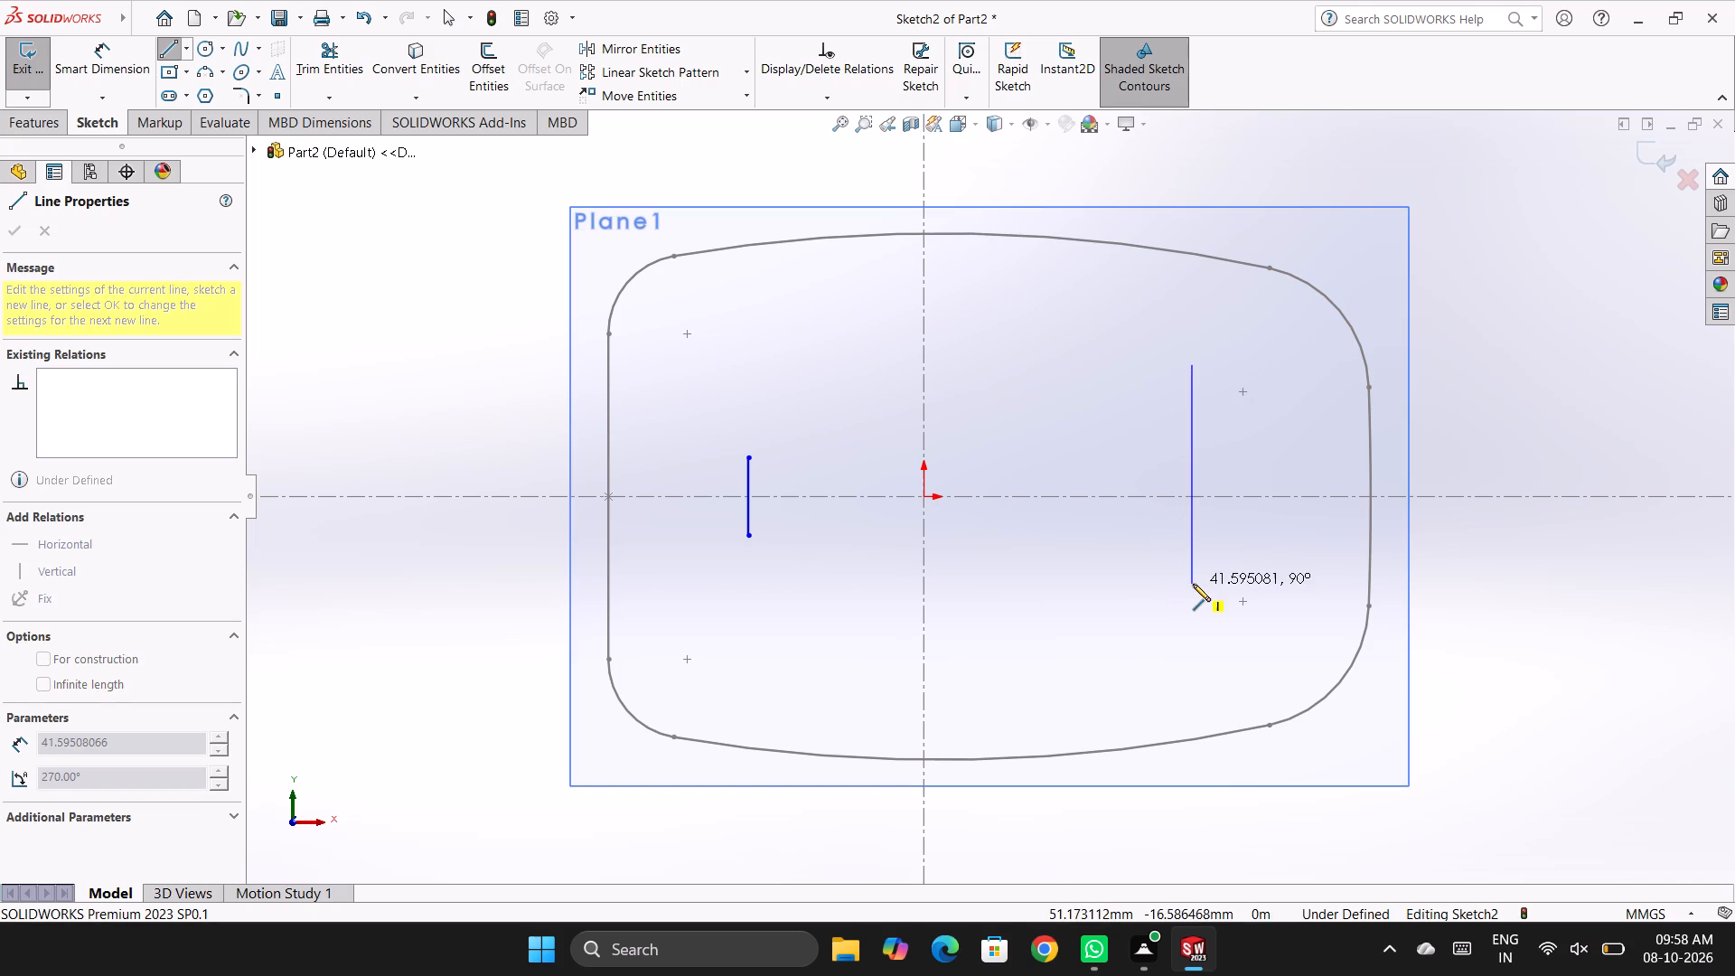
click(1195, 588)
key(Escape)
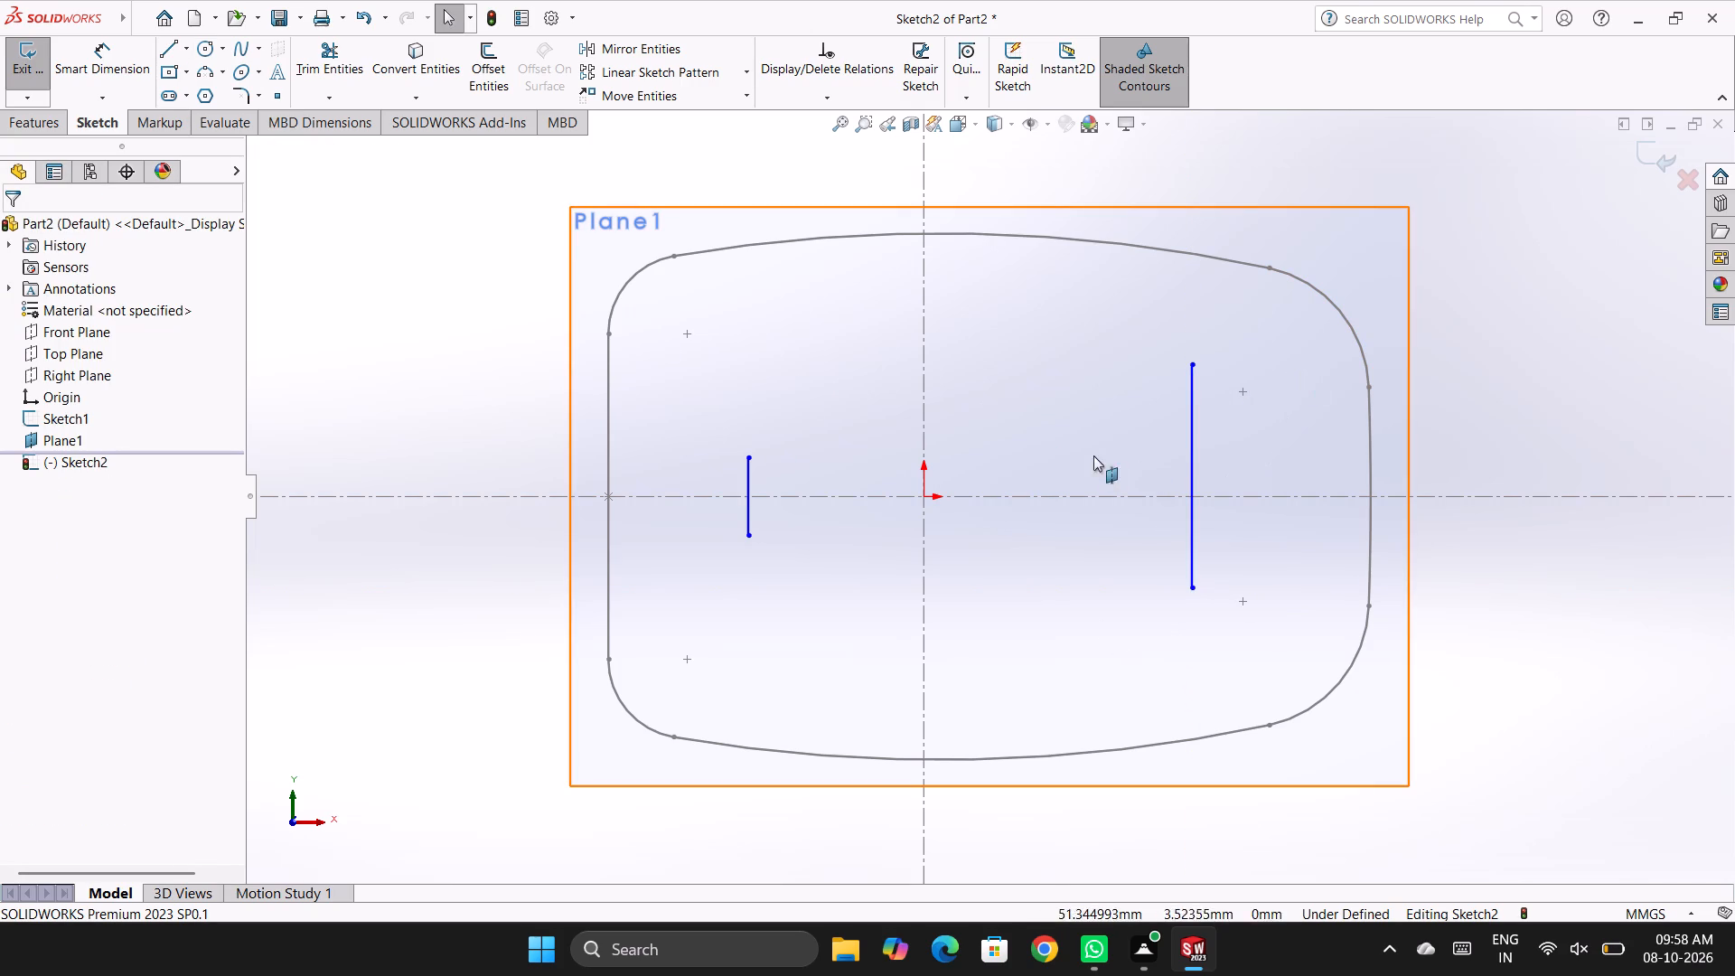
Dimension the longer vertical line 70 mm from the vertical centreline, placing the dimension below the profile.
click(114, 69)
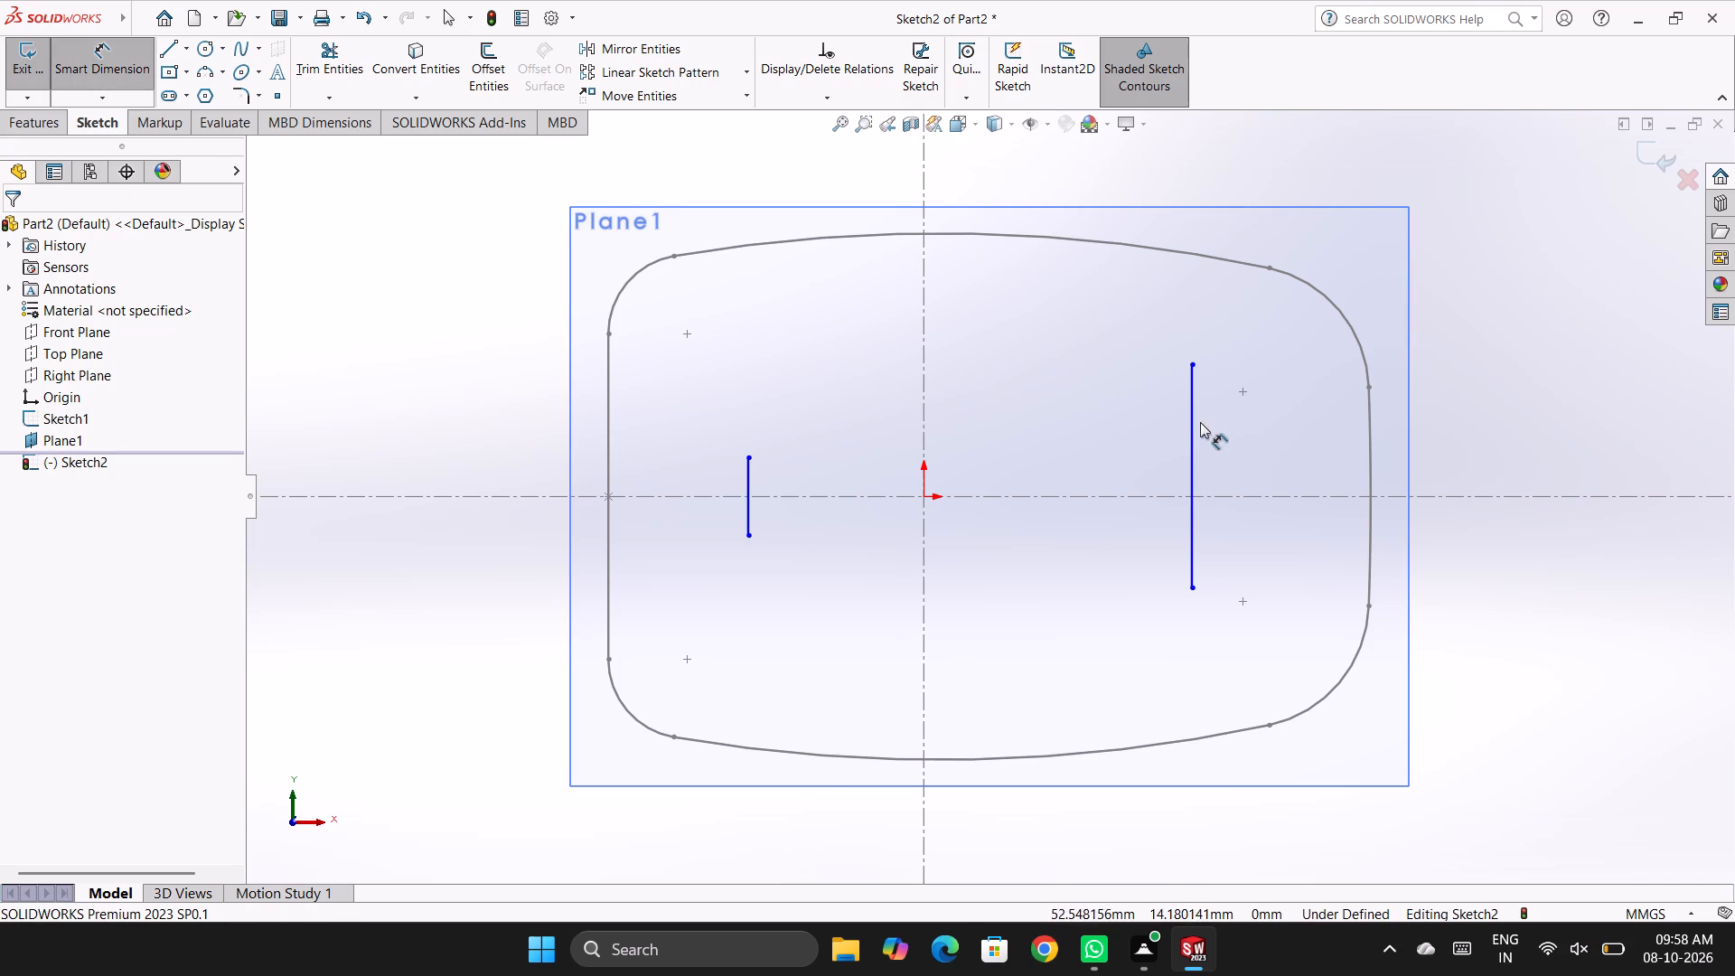
click(1194, 426)
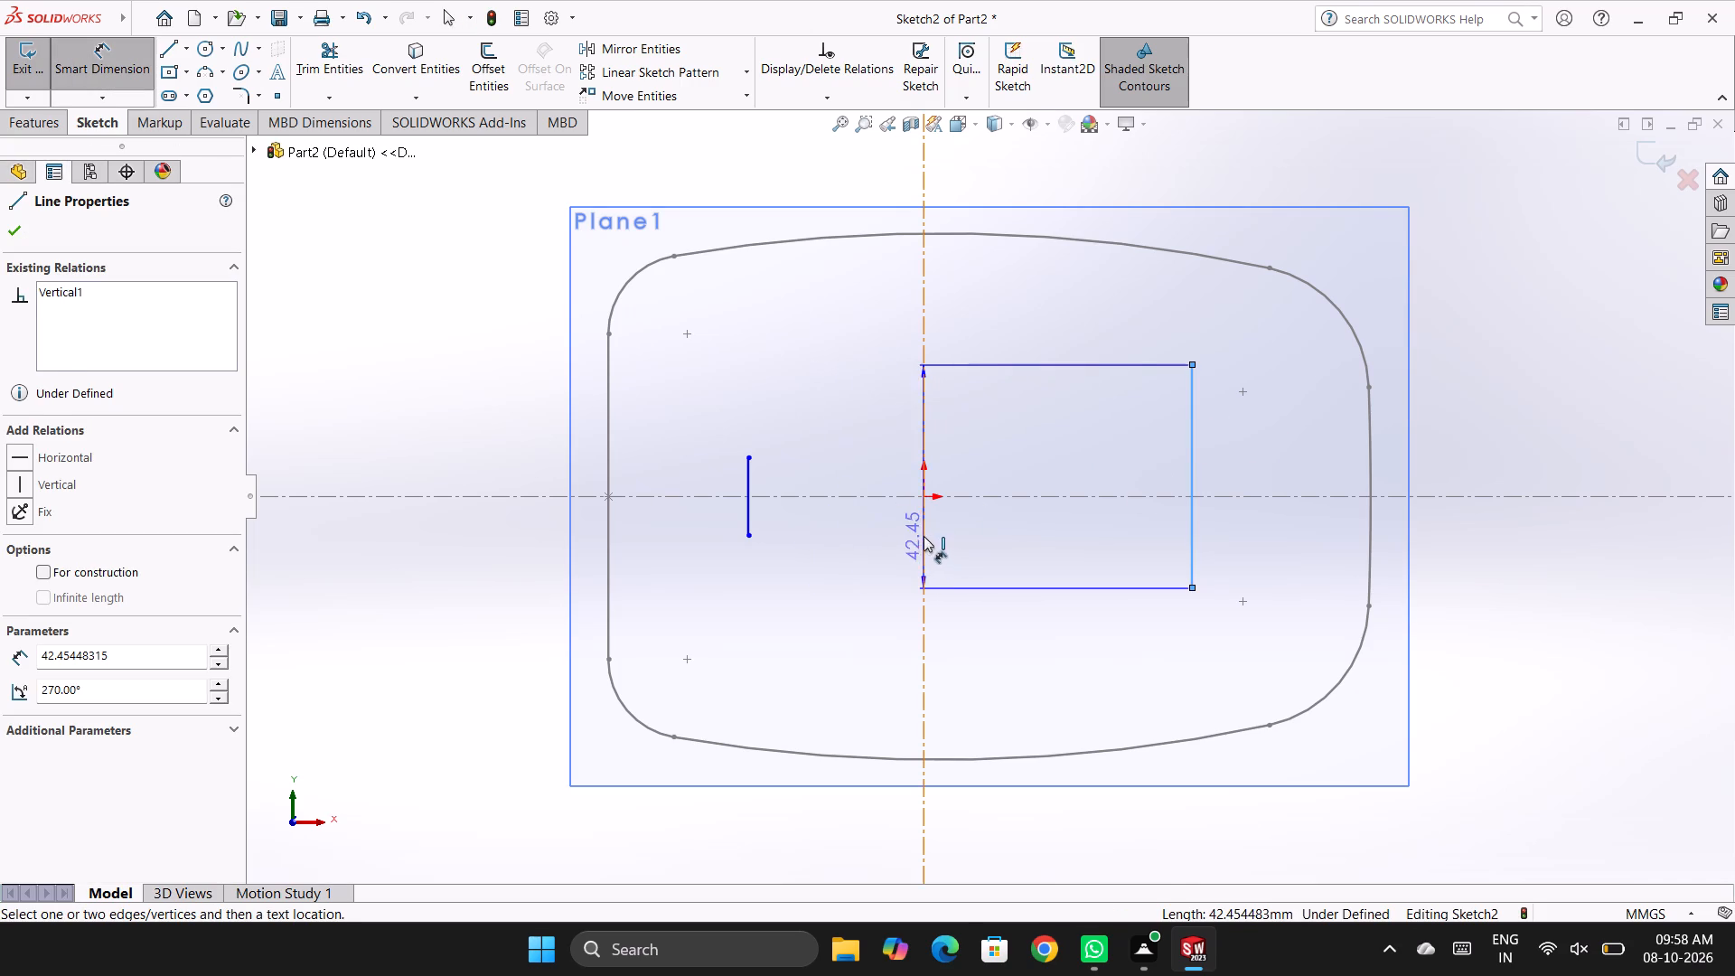
click(924, 536)
click(1003, 857)
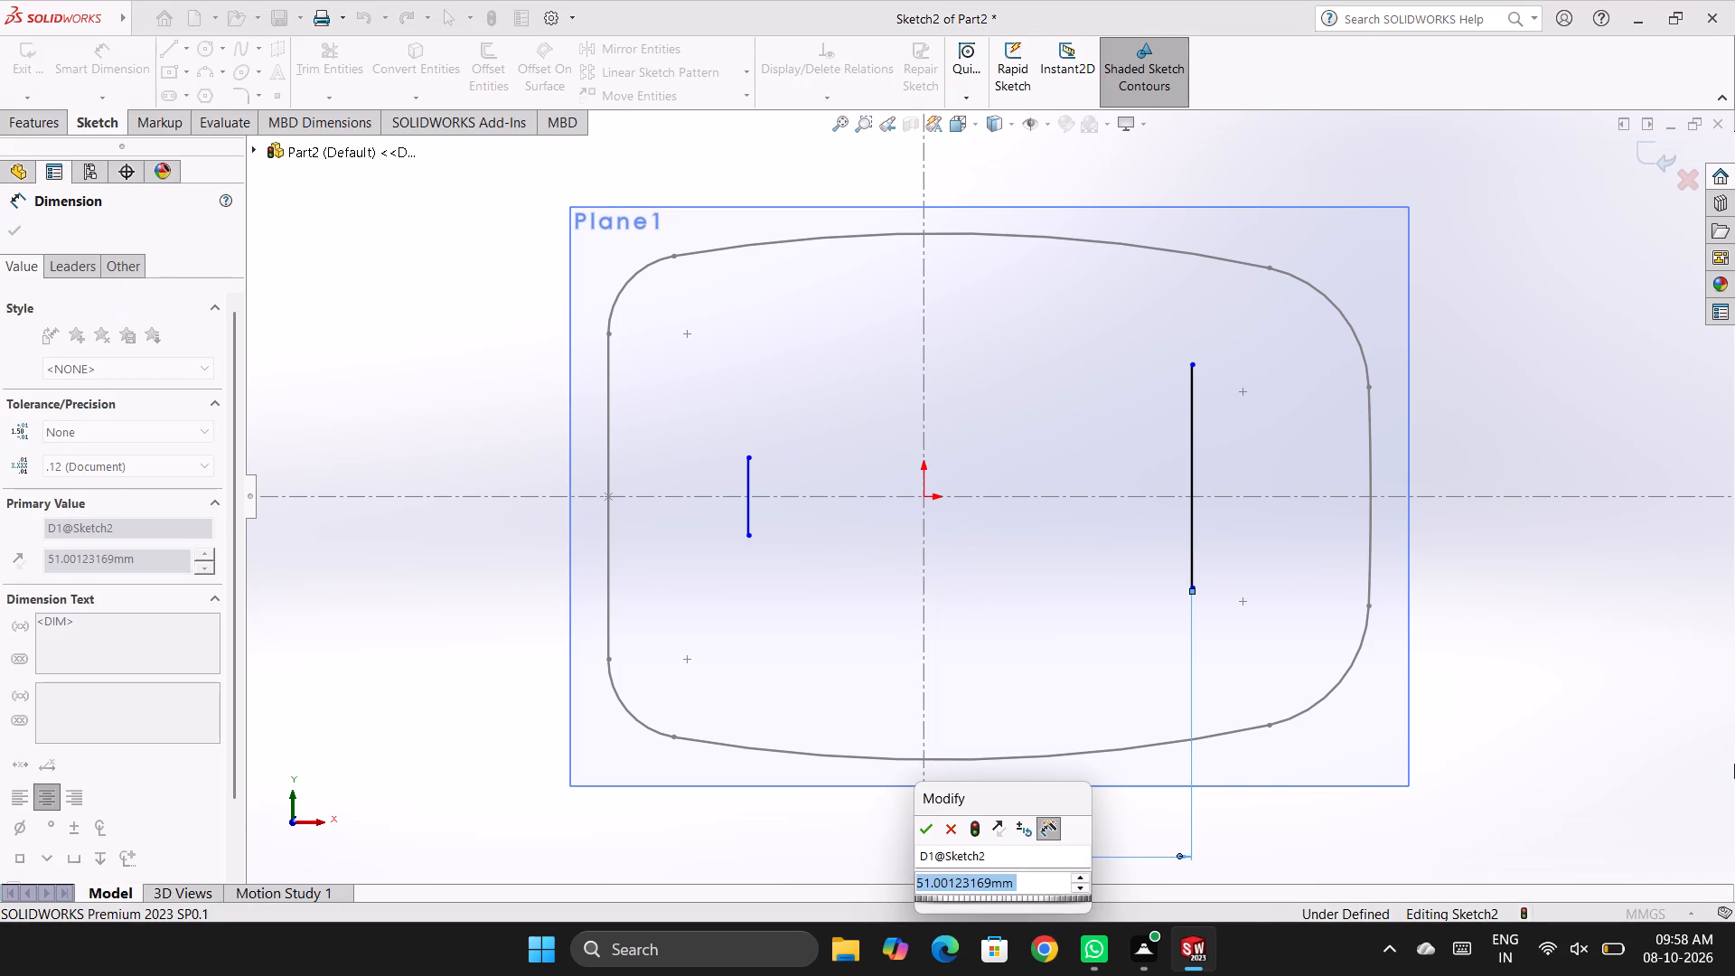
text(70)
key(Return)
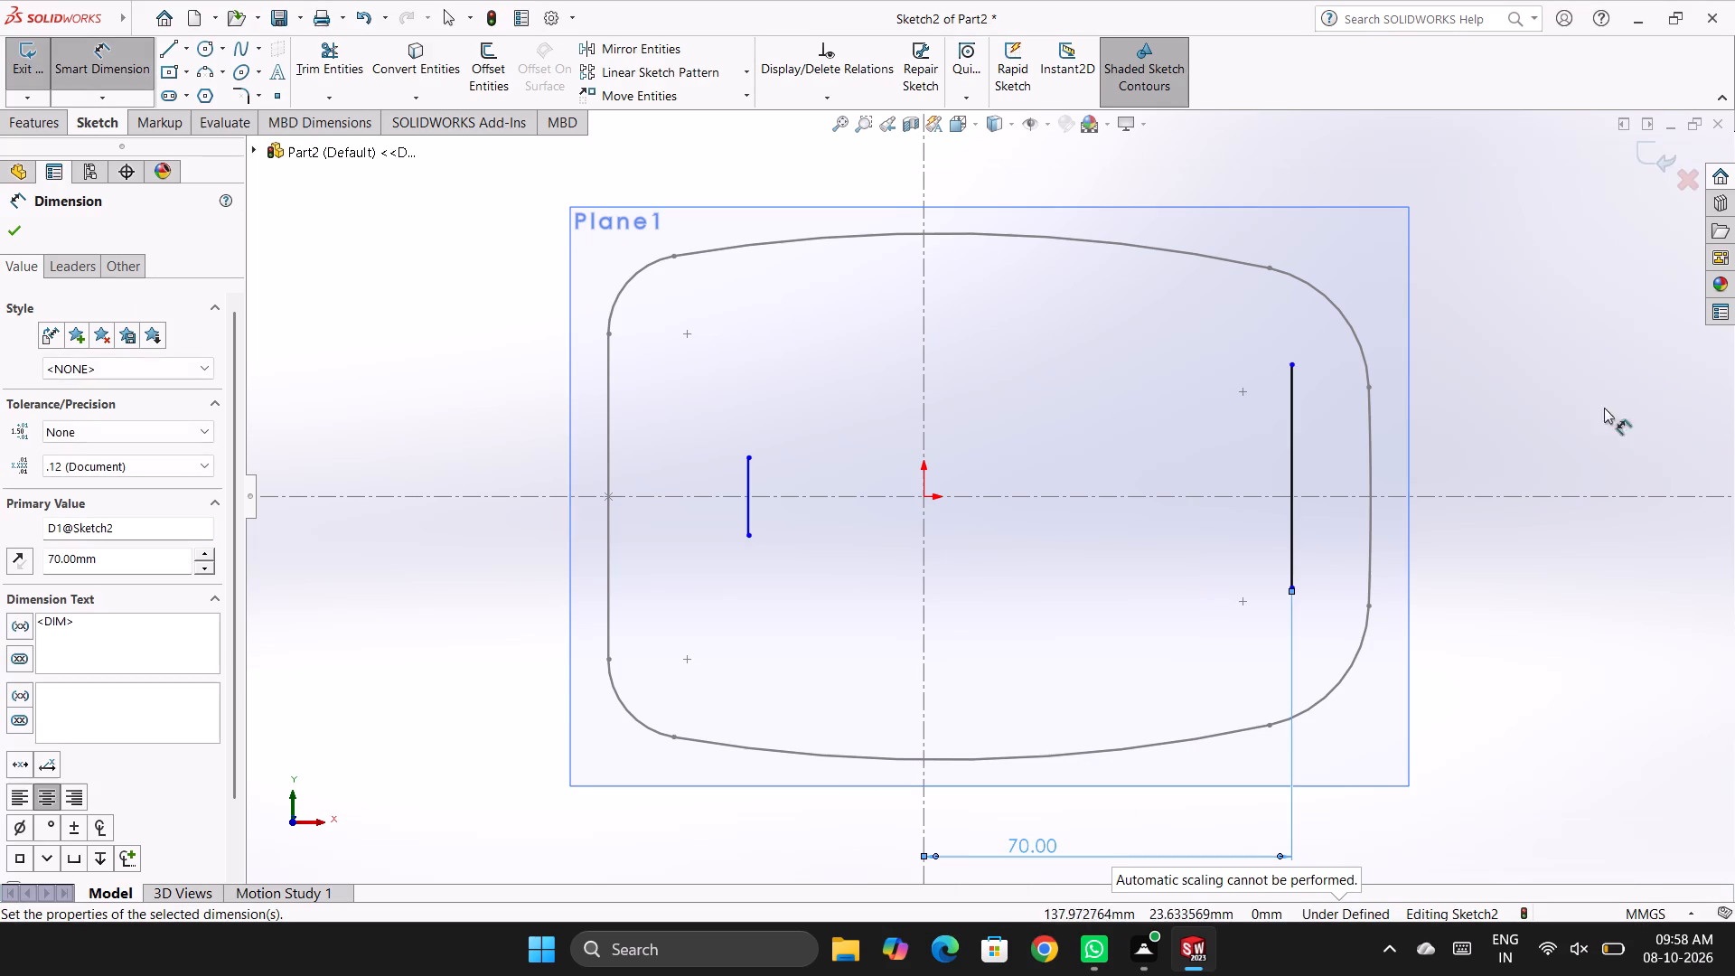
click(1548, 511)
Dimension the shorter vertical line 40 mm from the vertical centreline, in line with the 70 mm dimension.
click(744, 491)
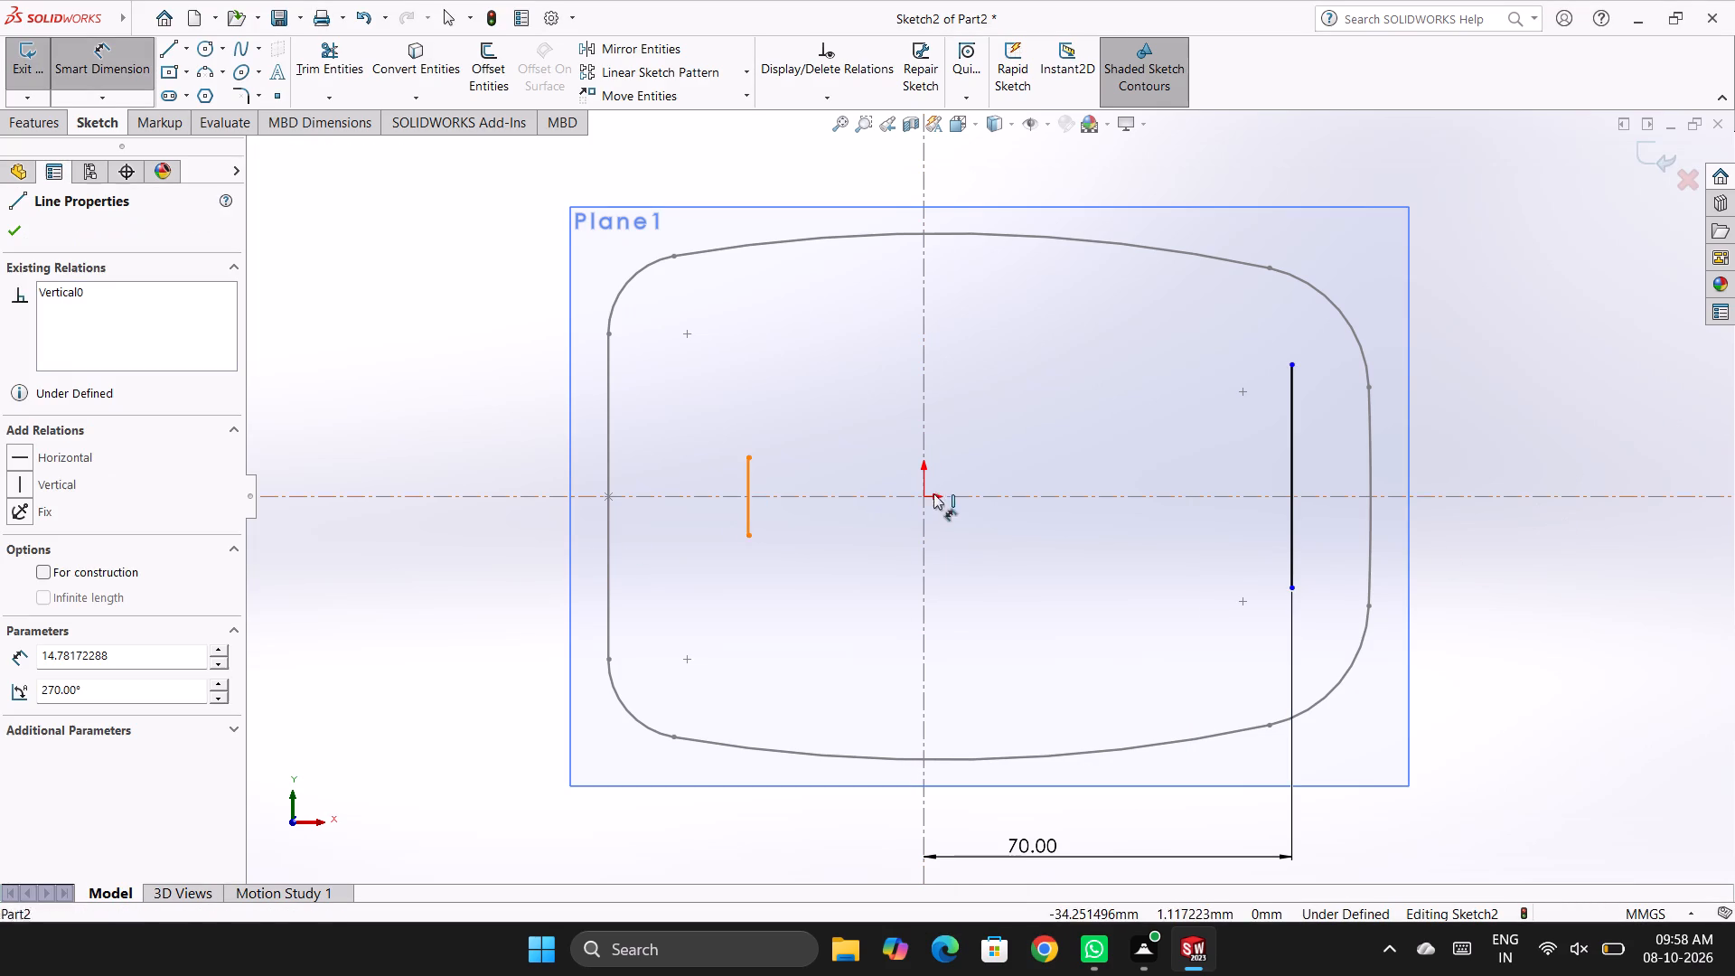
click(922, 418)
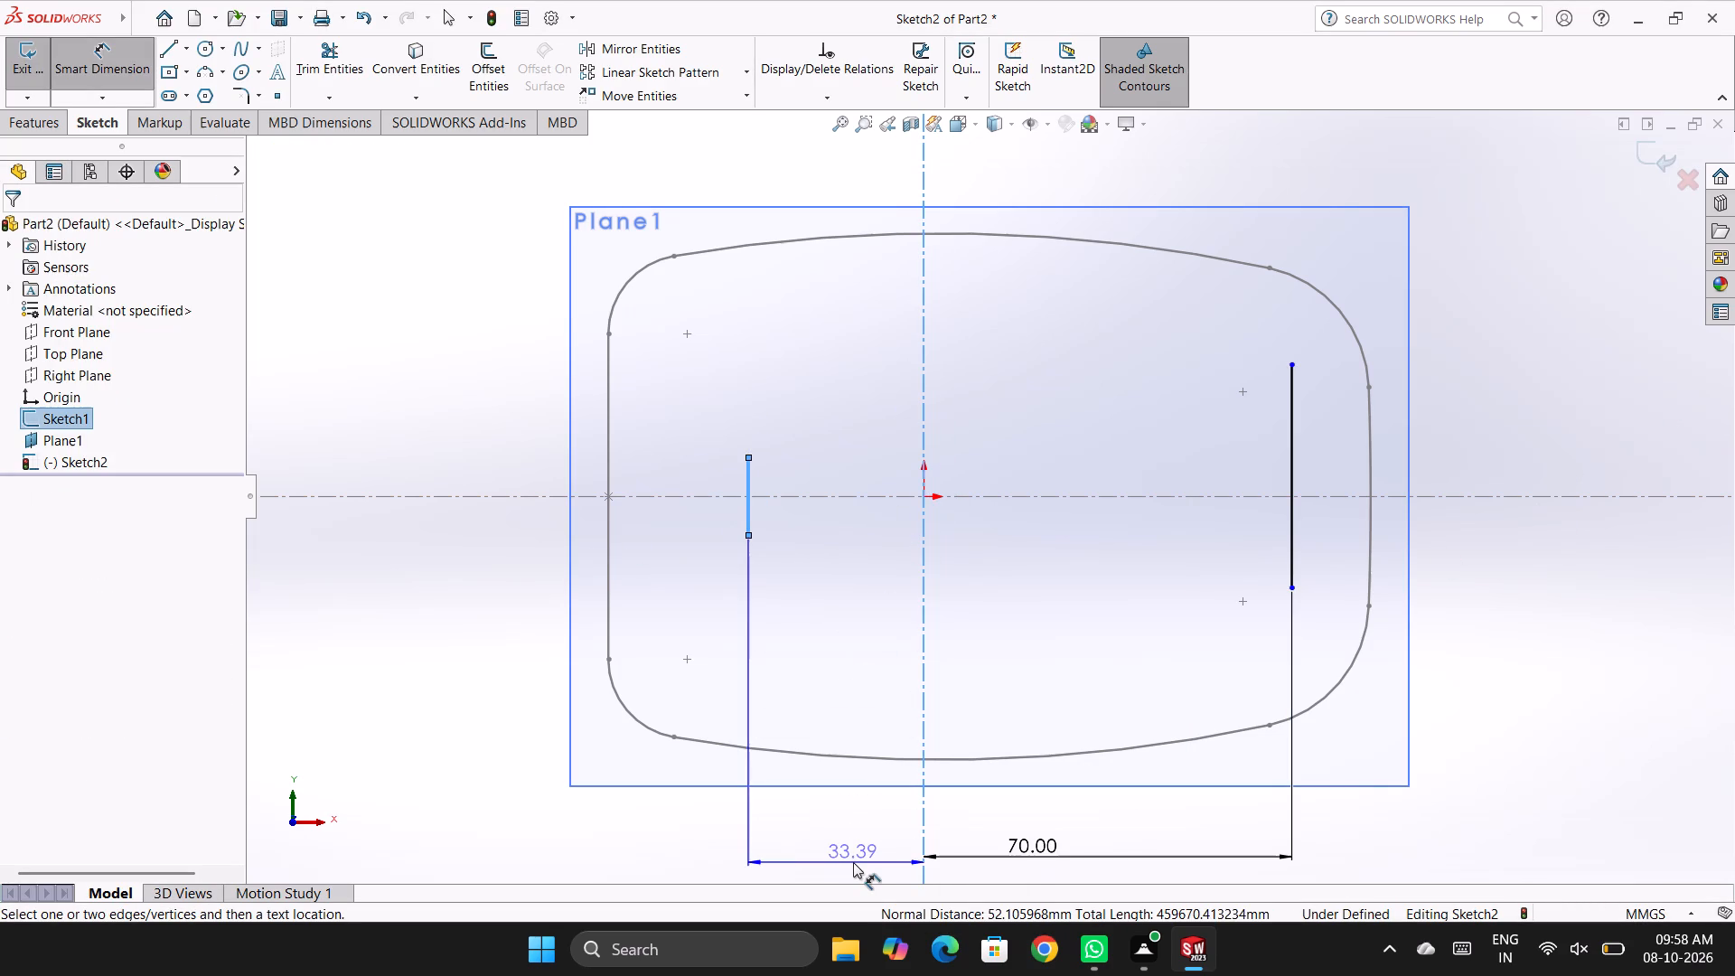
click(854, 856)
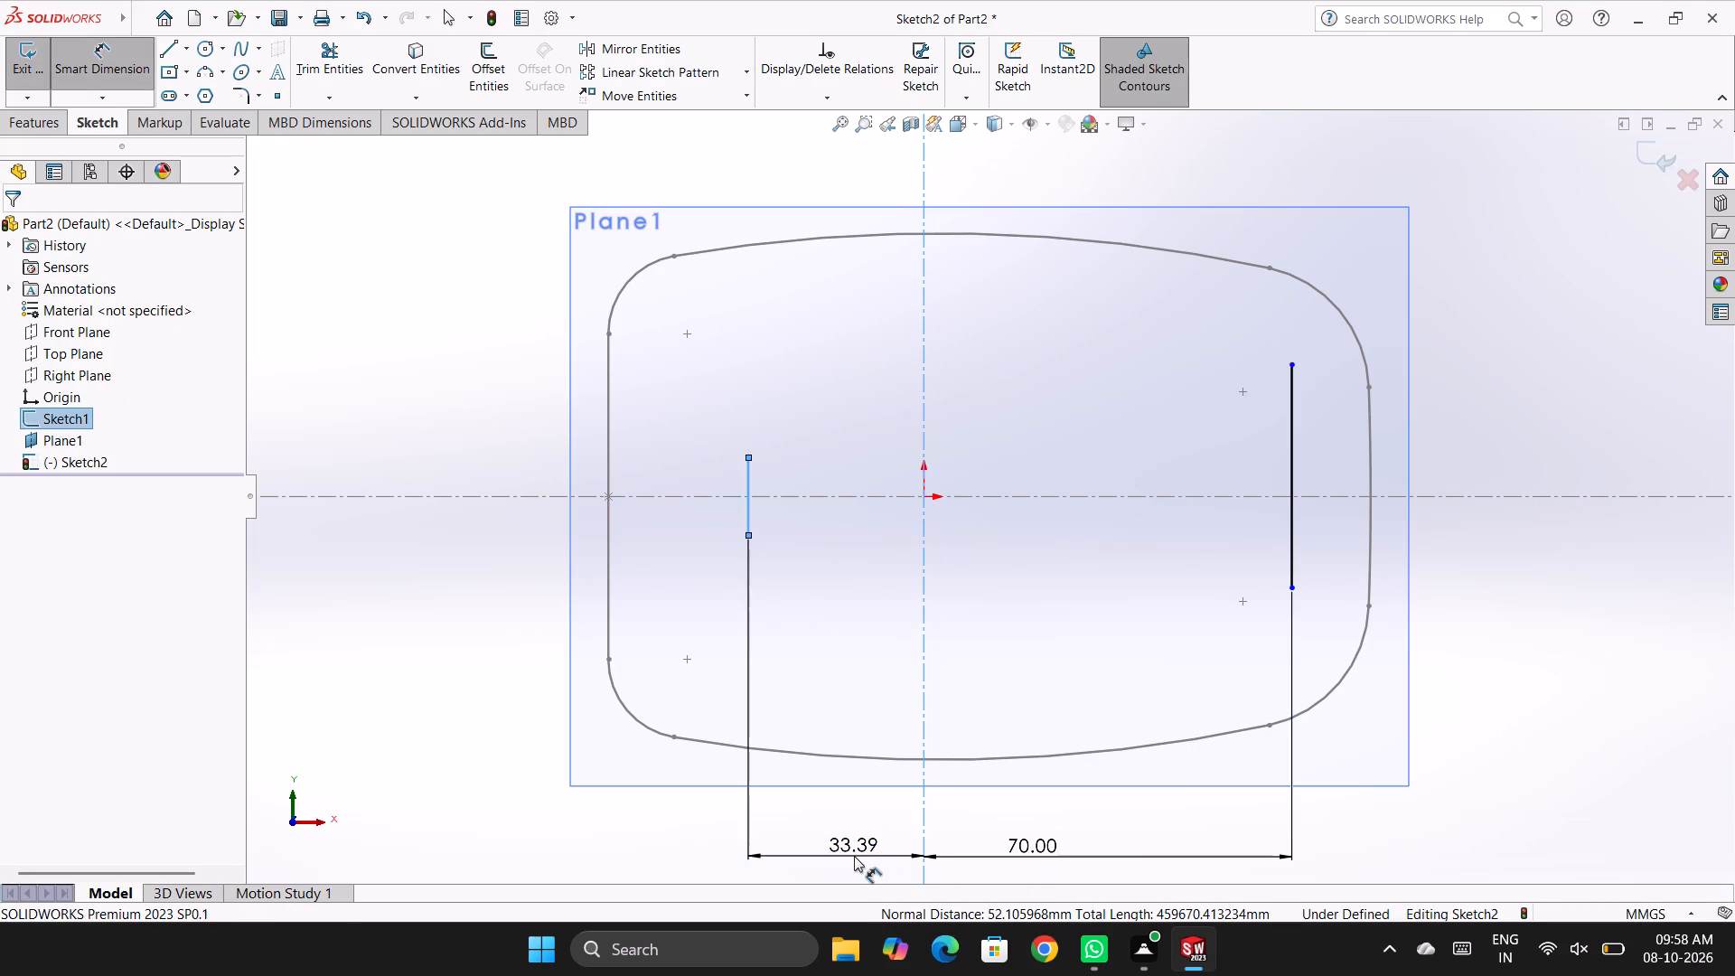
text(40)
key(Return)
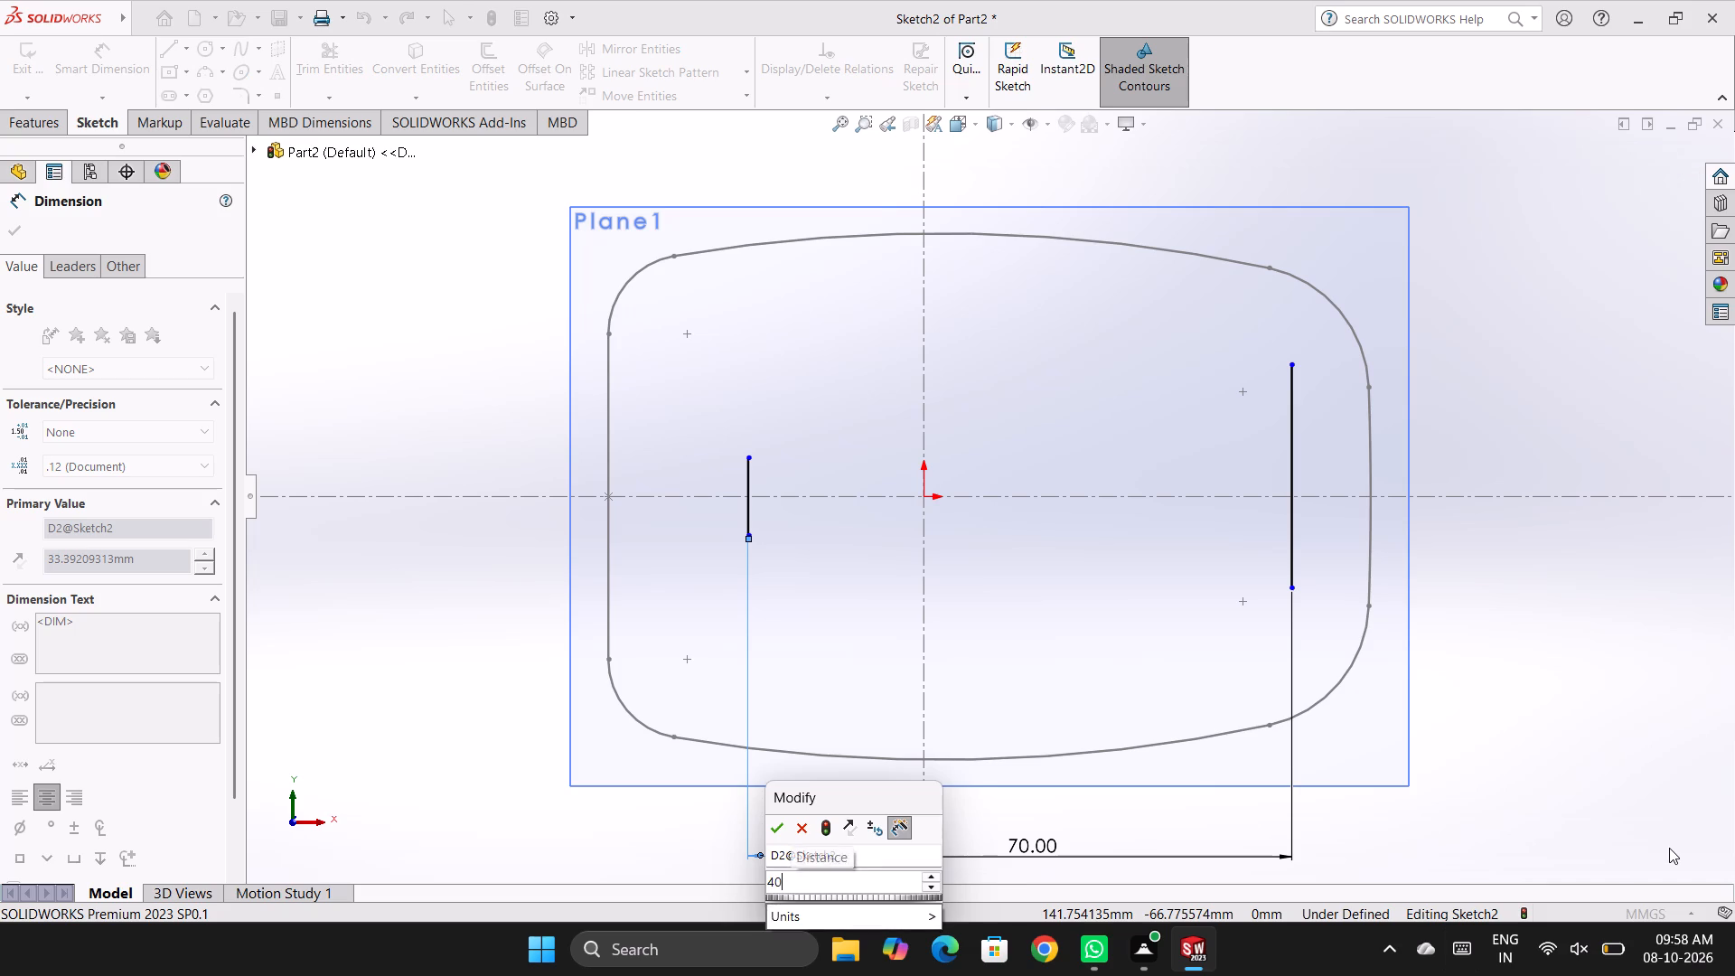
drag(1570, 692, 1581, 692)
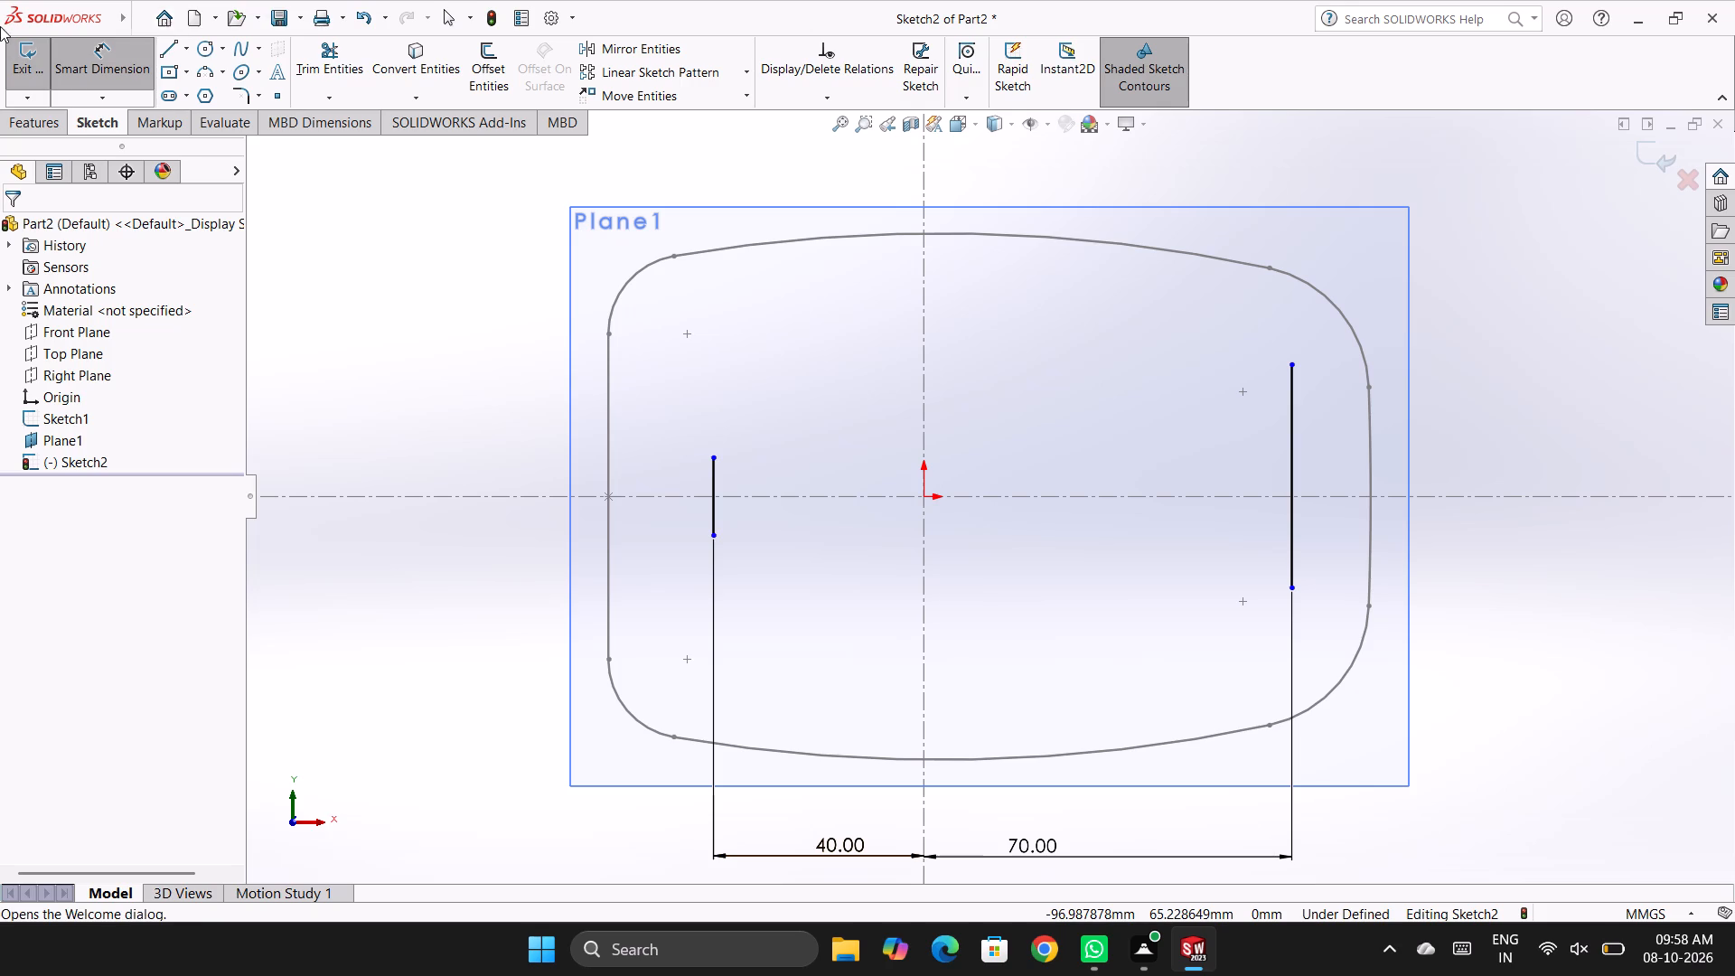
Draw a three-point arc of about 32.5 mm radius from the shorter line's upper endpoint, rising towards the vertical centreline.
click(202, 70)
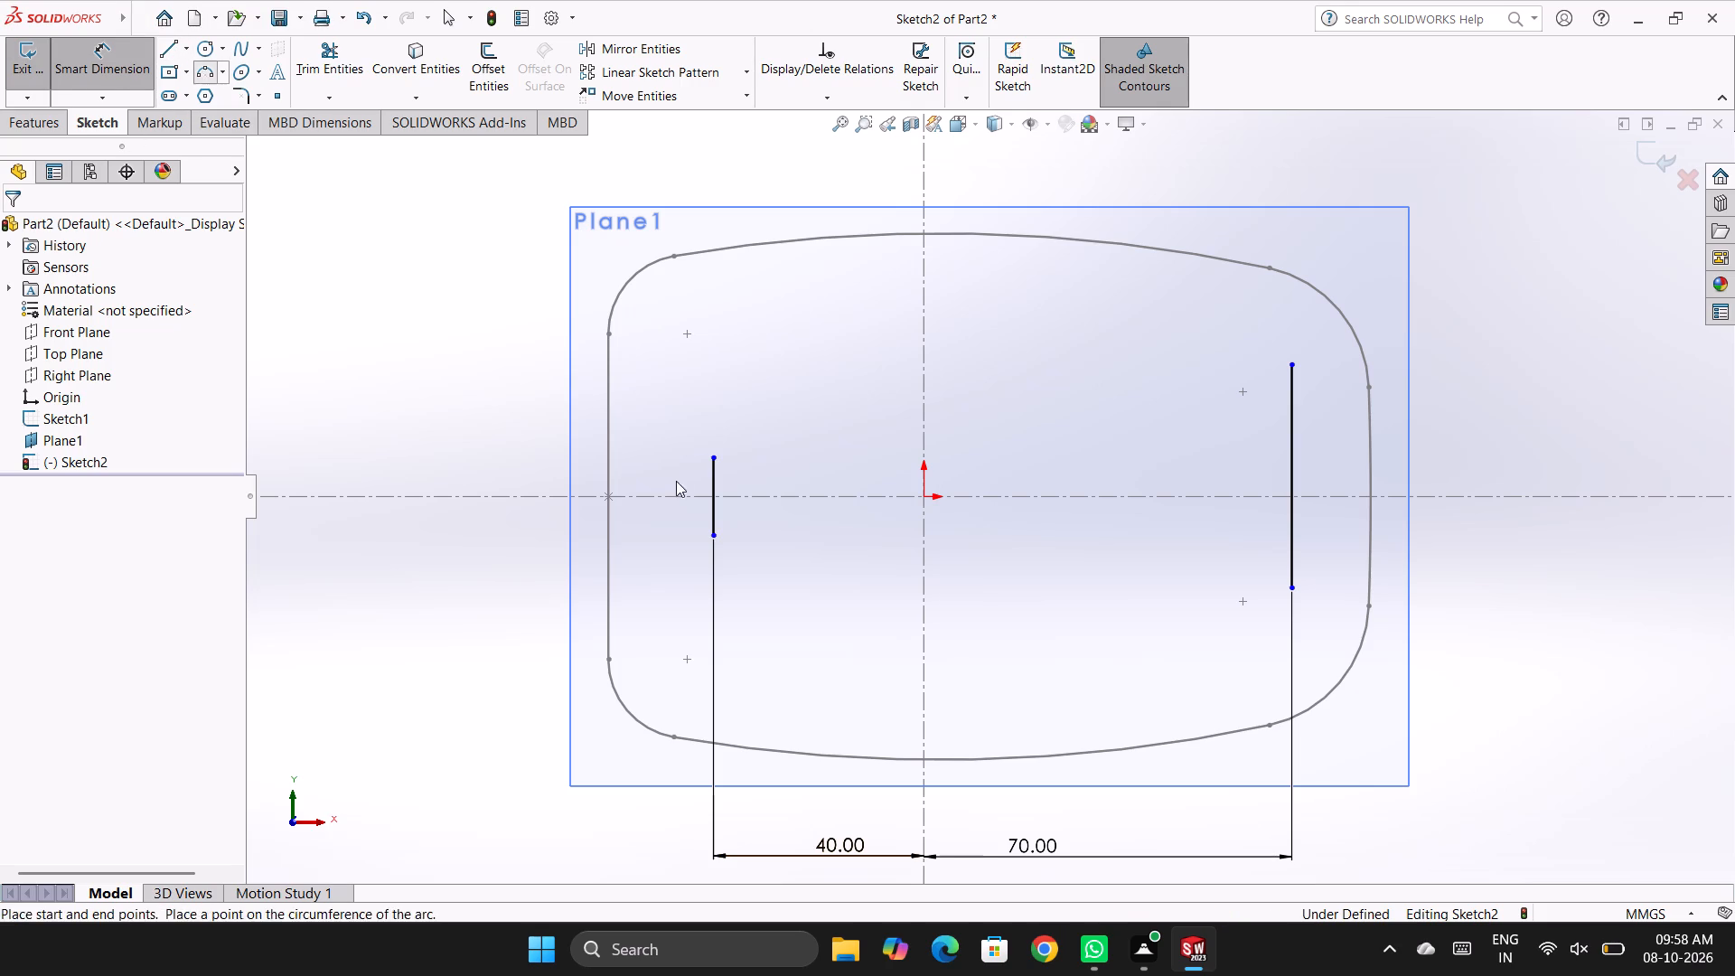
click(714, 456)
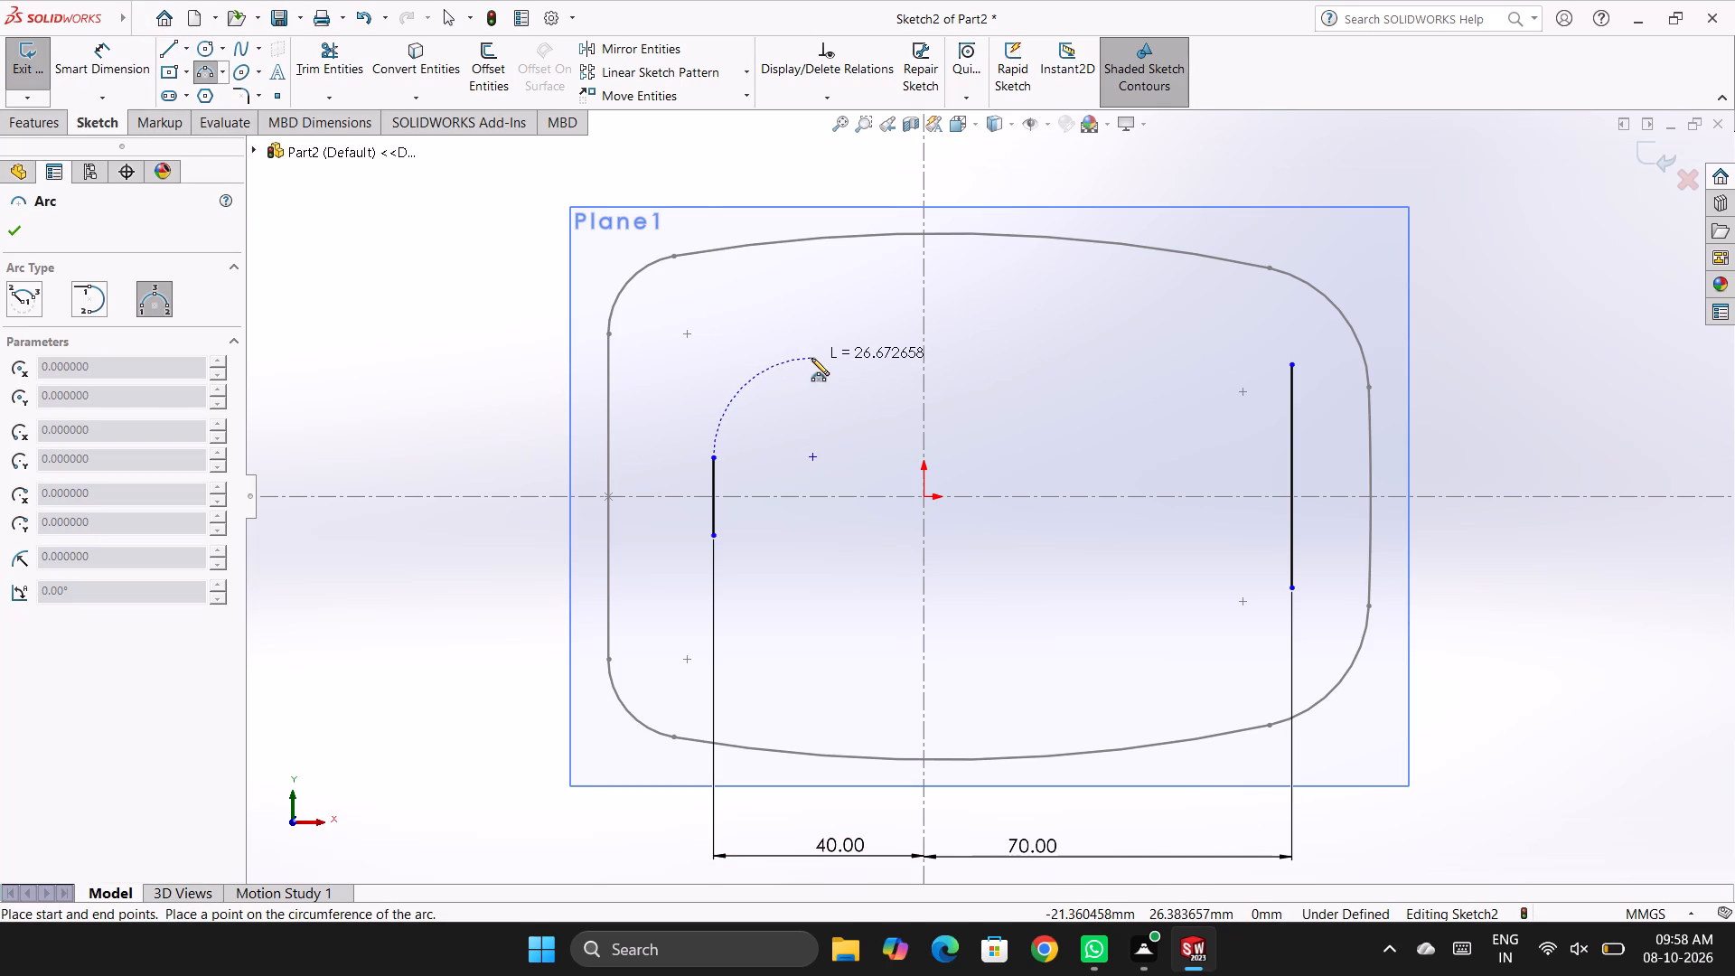
click(811, 358)
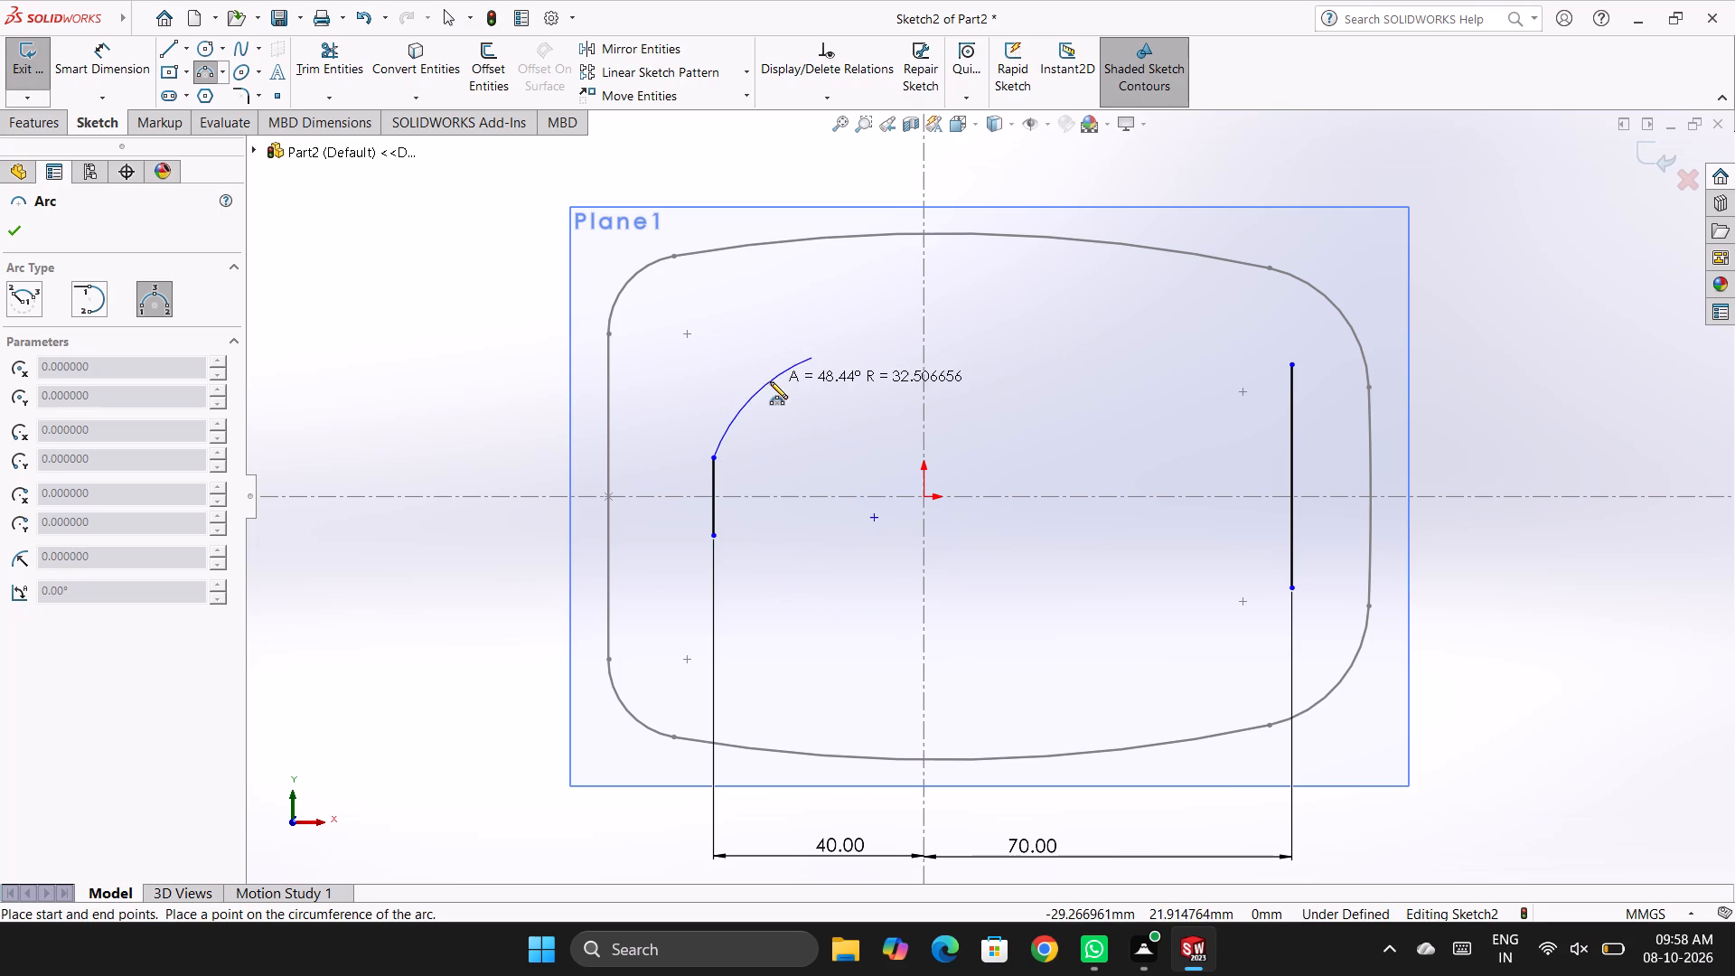
click(770, 381)
Dimension the new arc's radius as 25 mm.
click(133, 76)
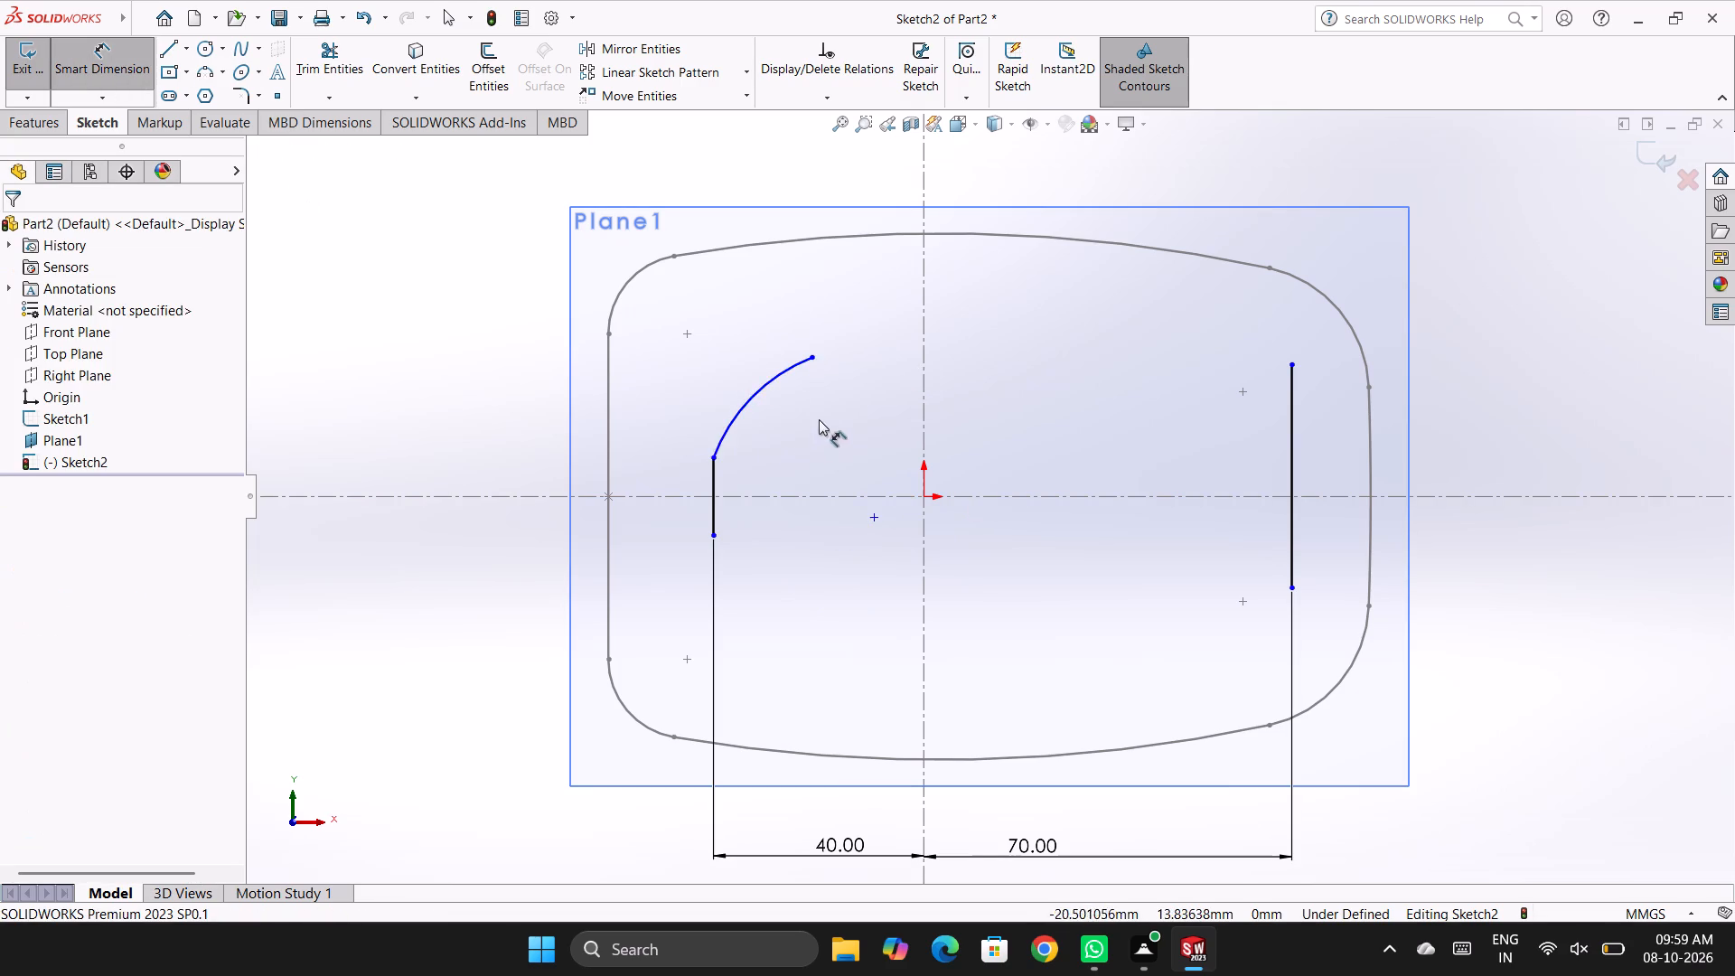
click(767, 381)
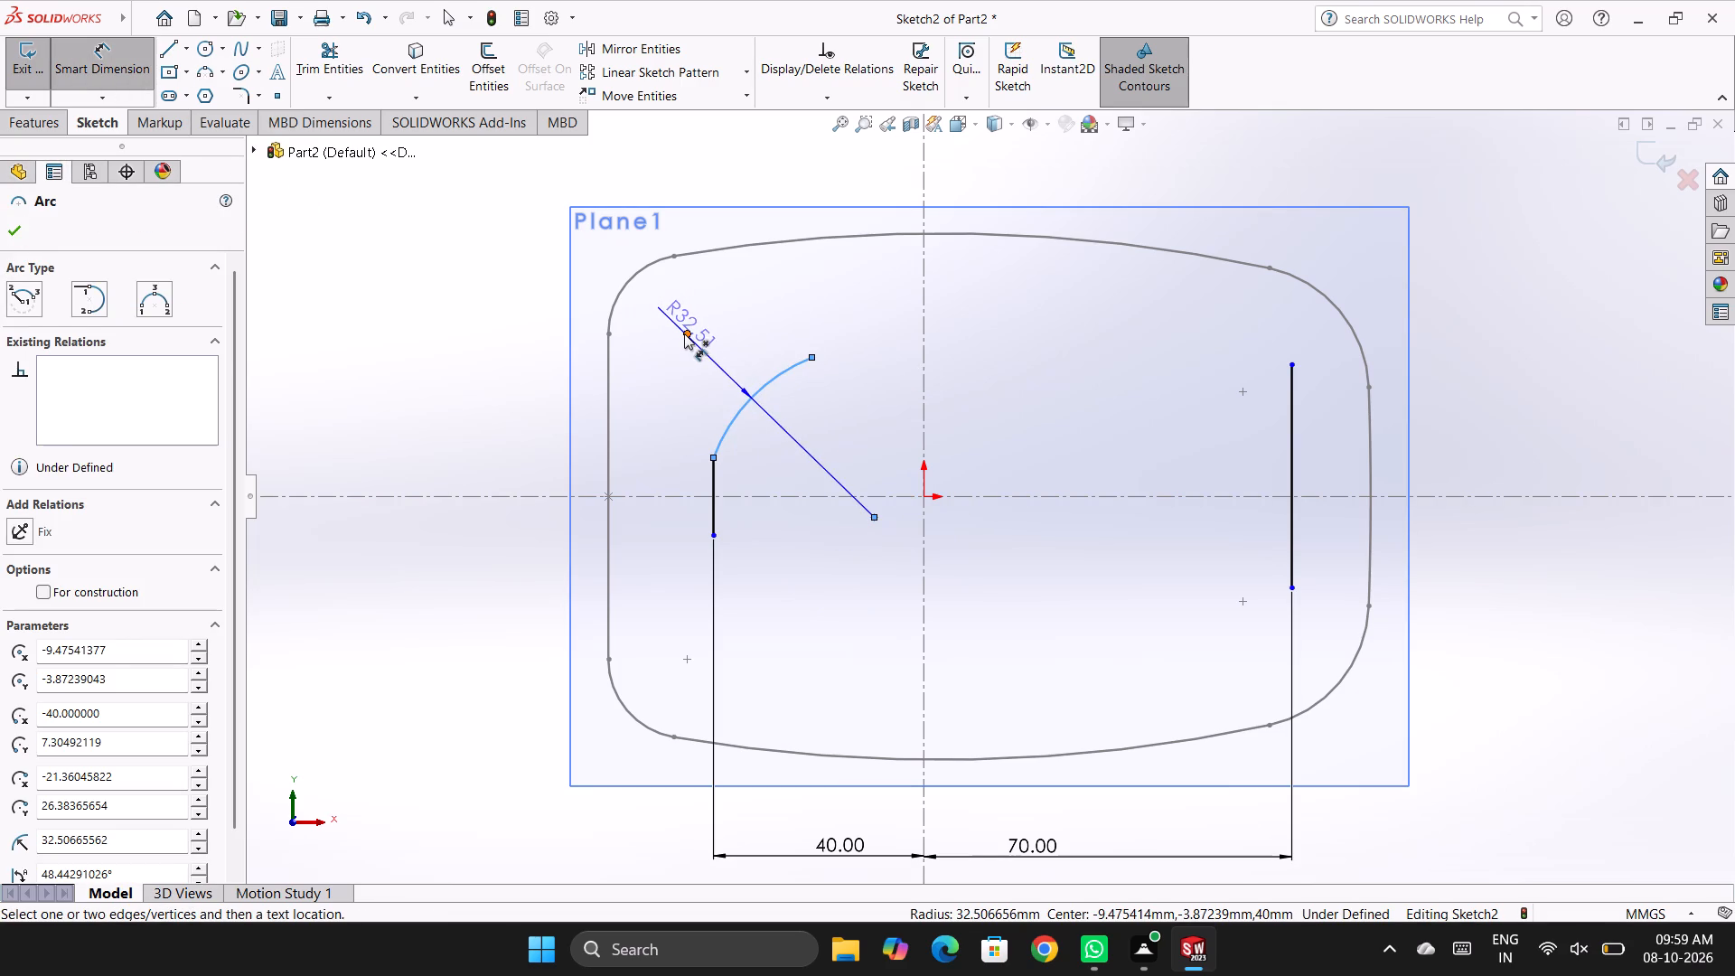
click(684, 333)
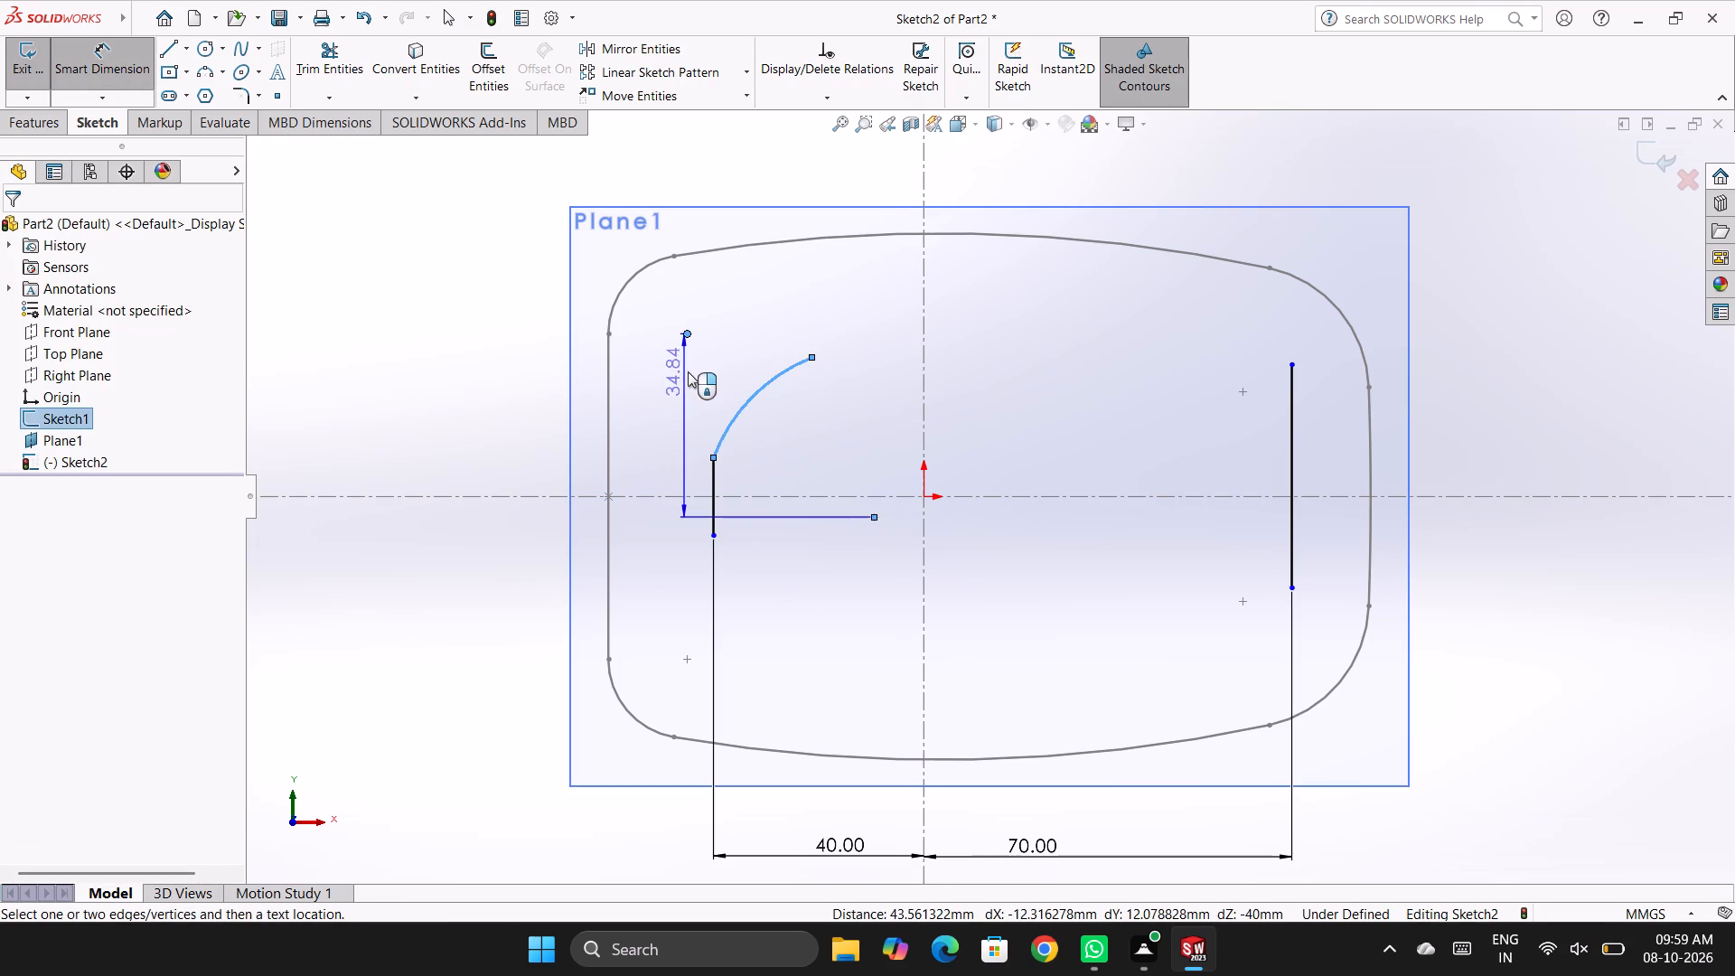
key(Escape)
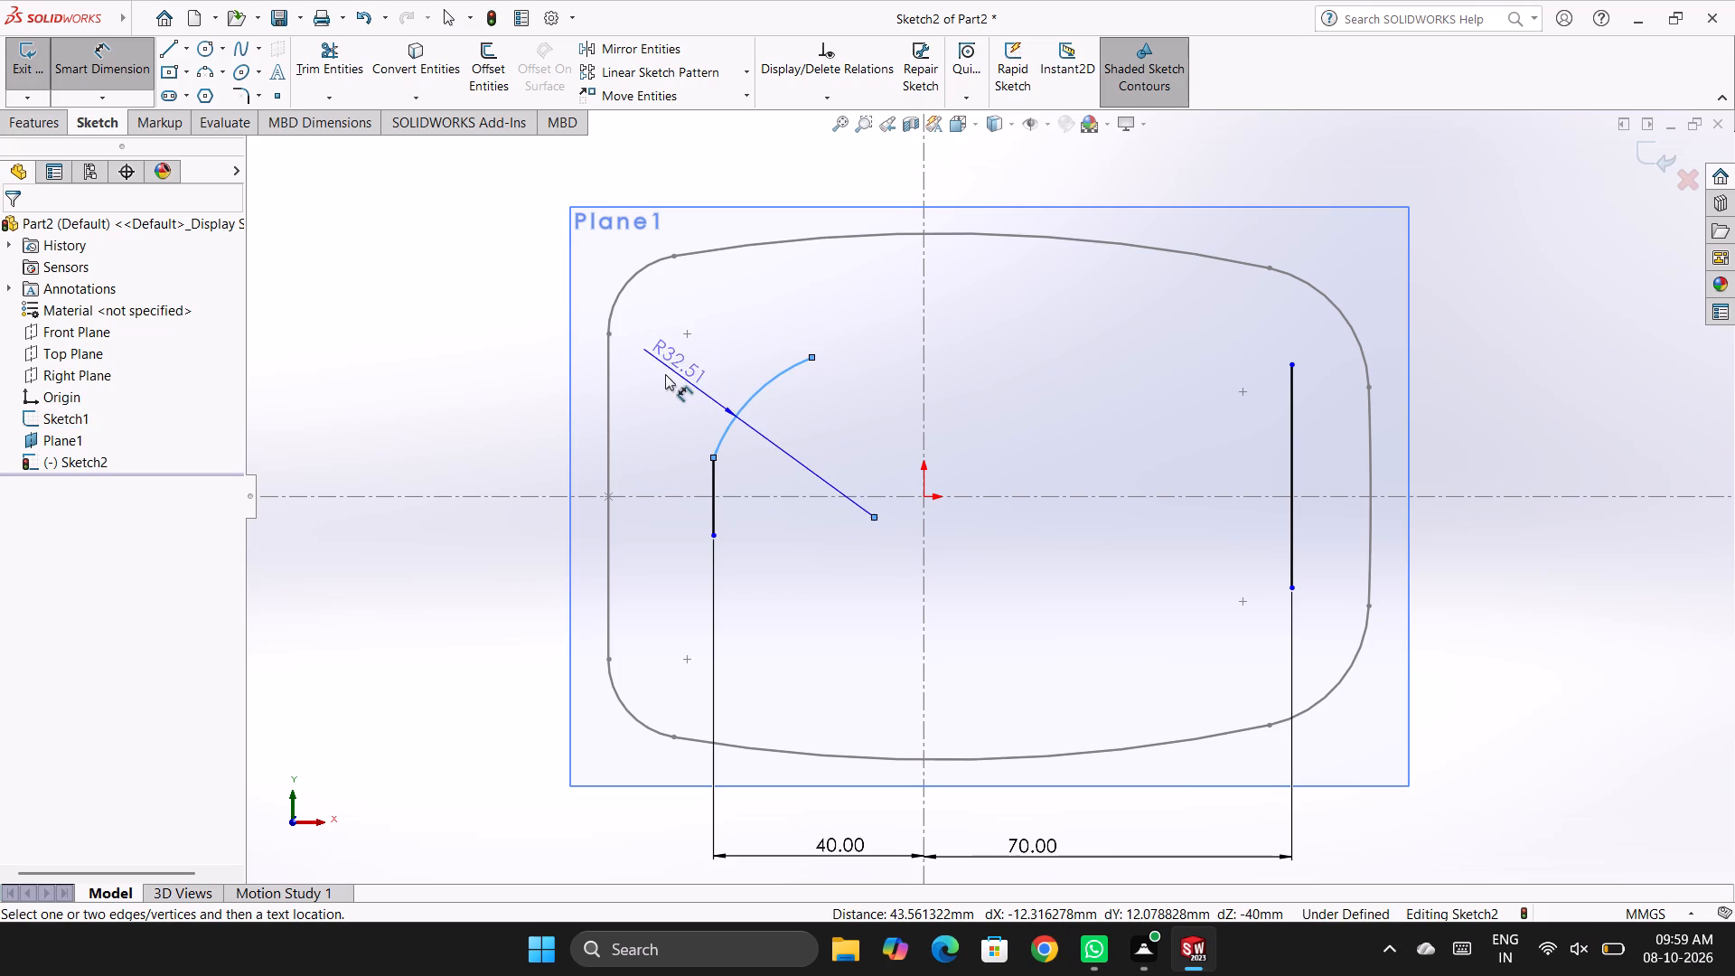
click(664, 382)
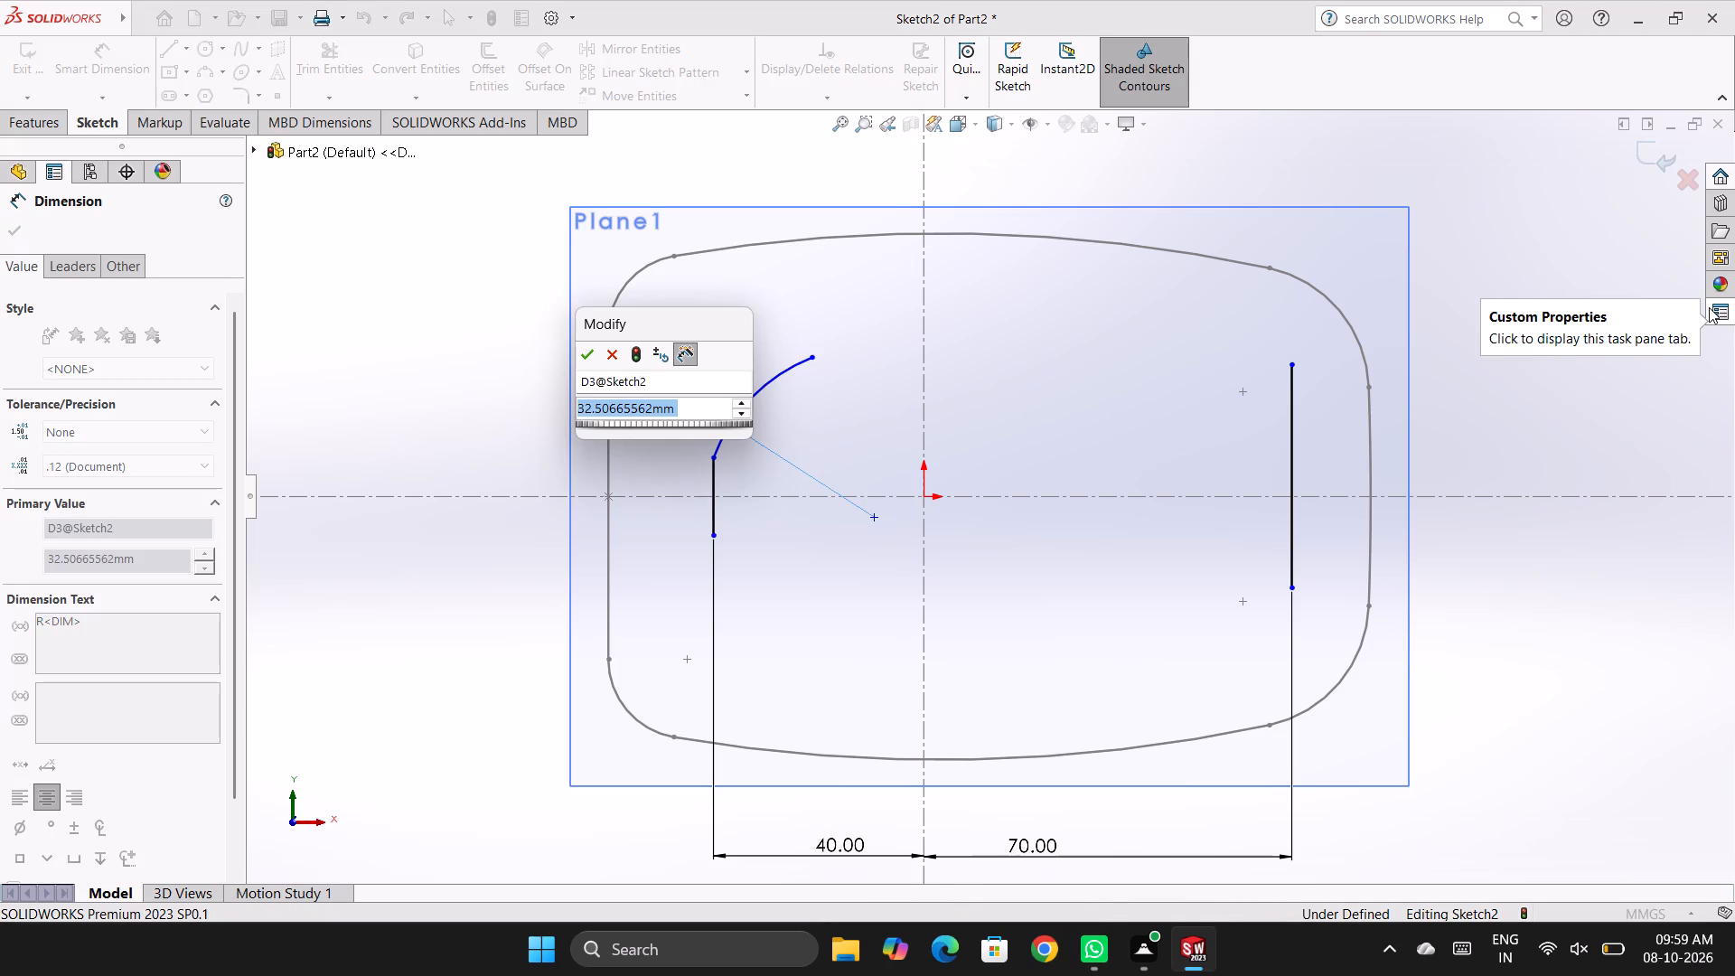
text(25)
key(Return)
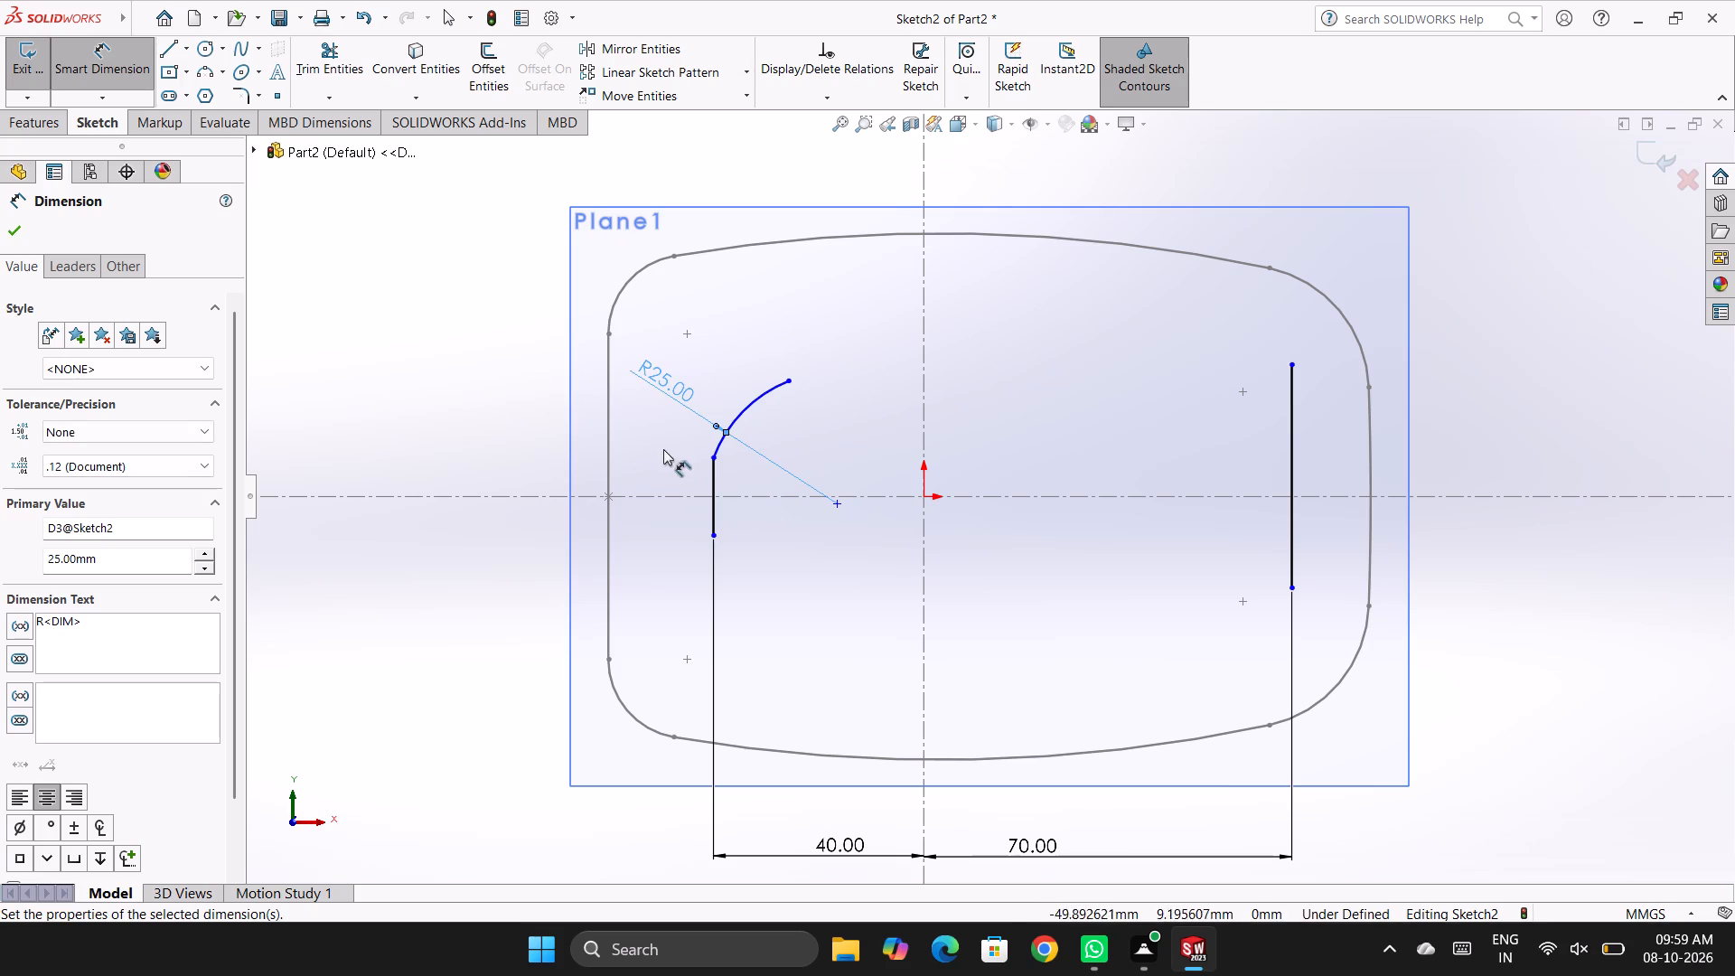
Add a tangent relation between the R25 arc and the shorter vertical line.
right_drag(925, 364, 822, 365)
click(748, 412)
click(711, 478)
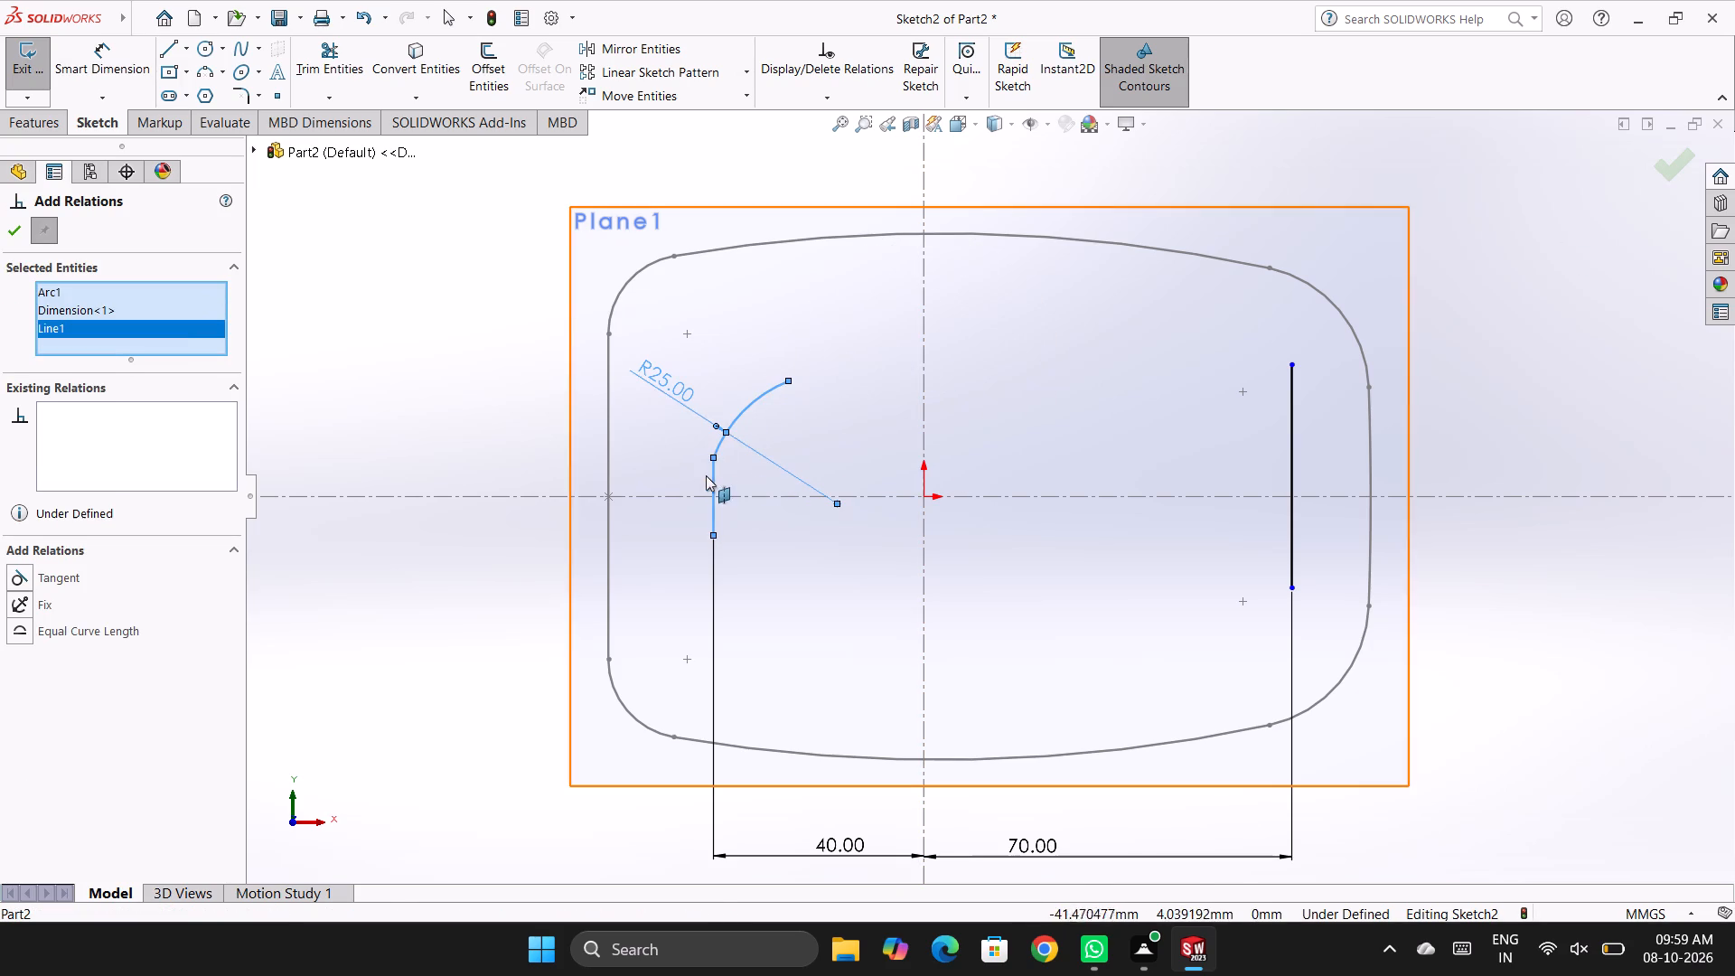
click(68, 577)
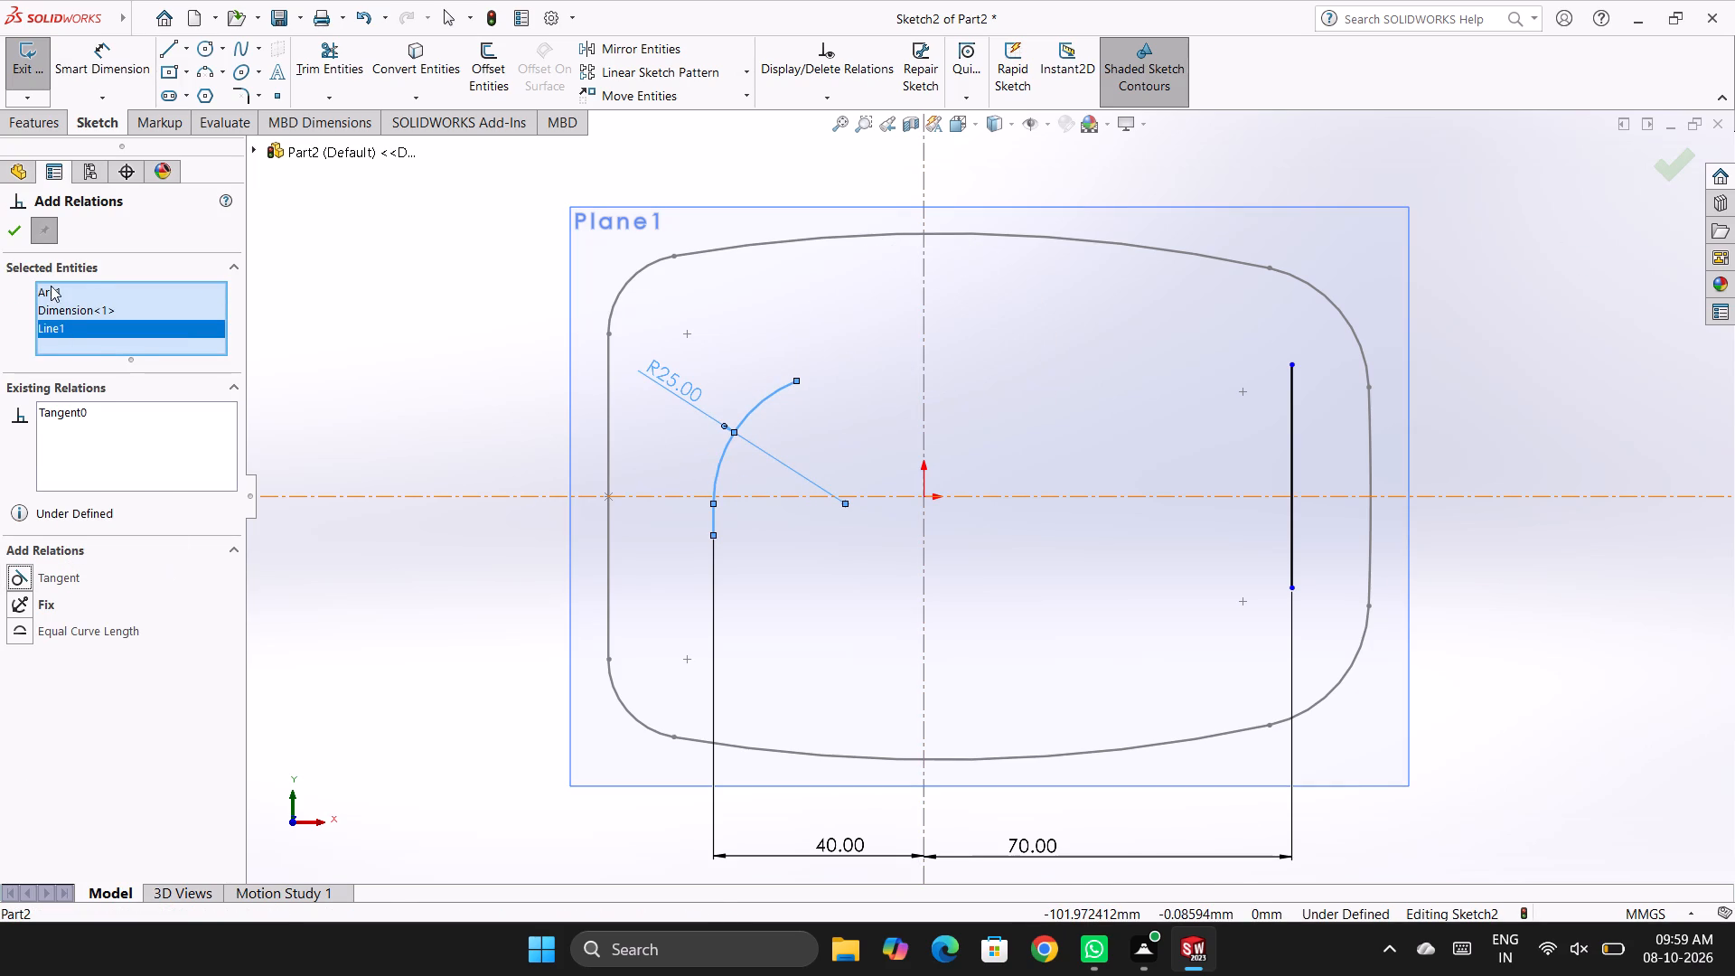
click(12, 238)
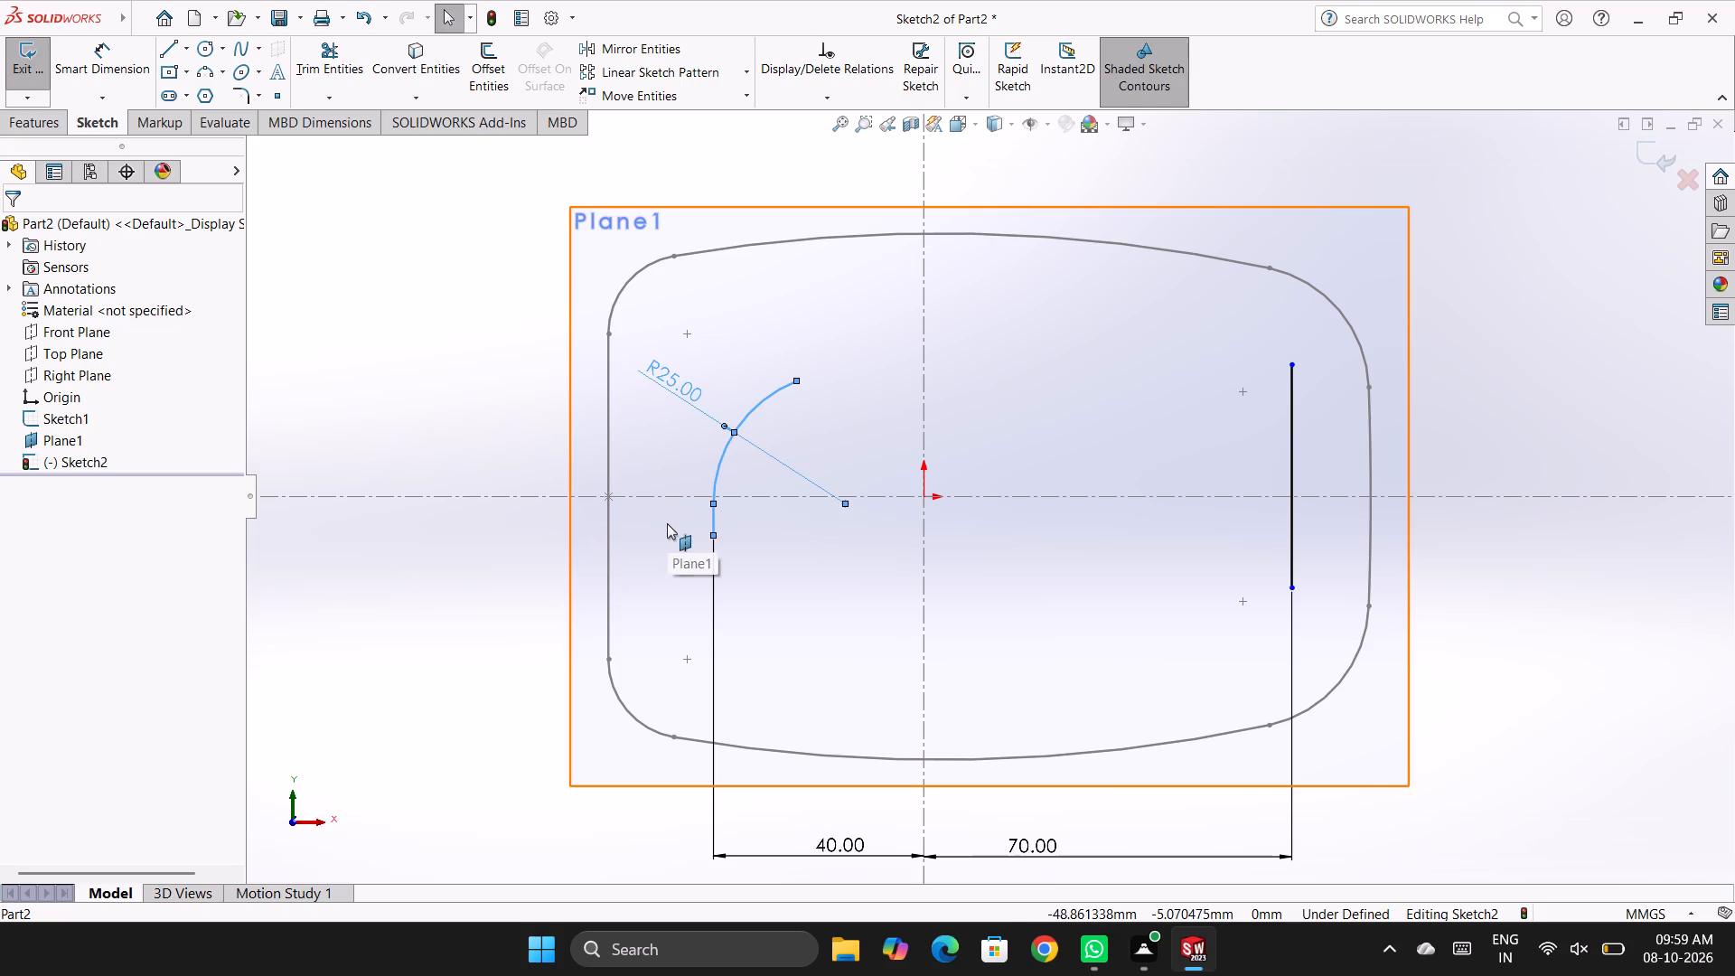
key(Escape)
Move the endpoint shared by the arc and shorter line upward, making the line about 12.7 mm long.
drag(715, 502, 715, 483)
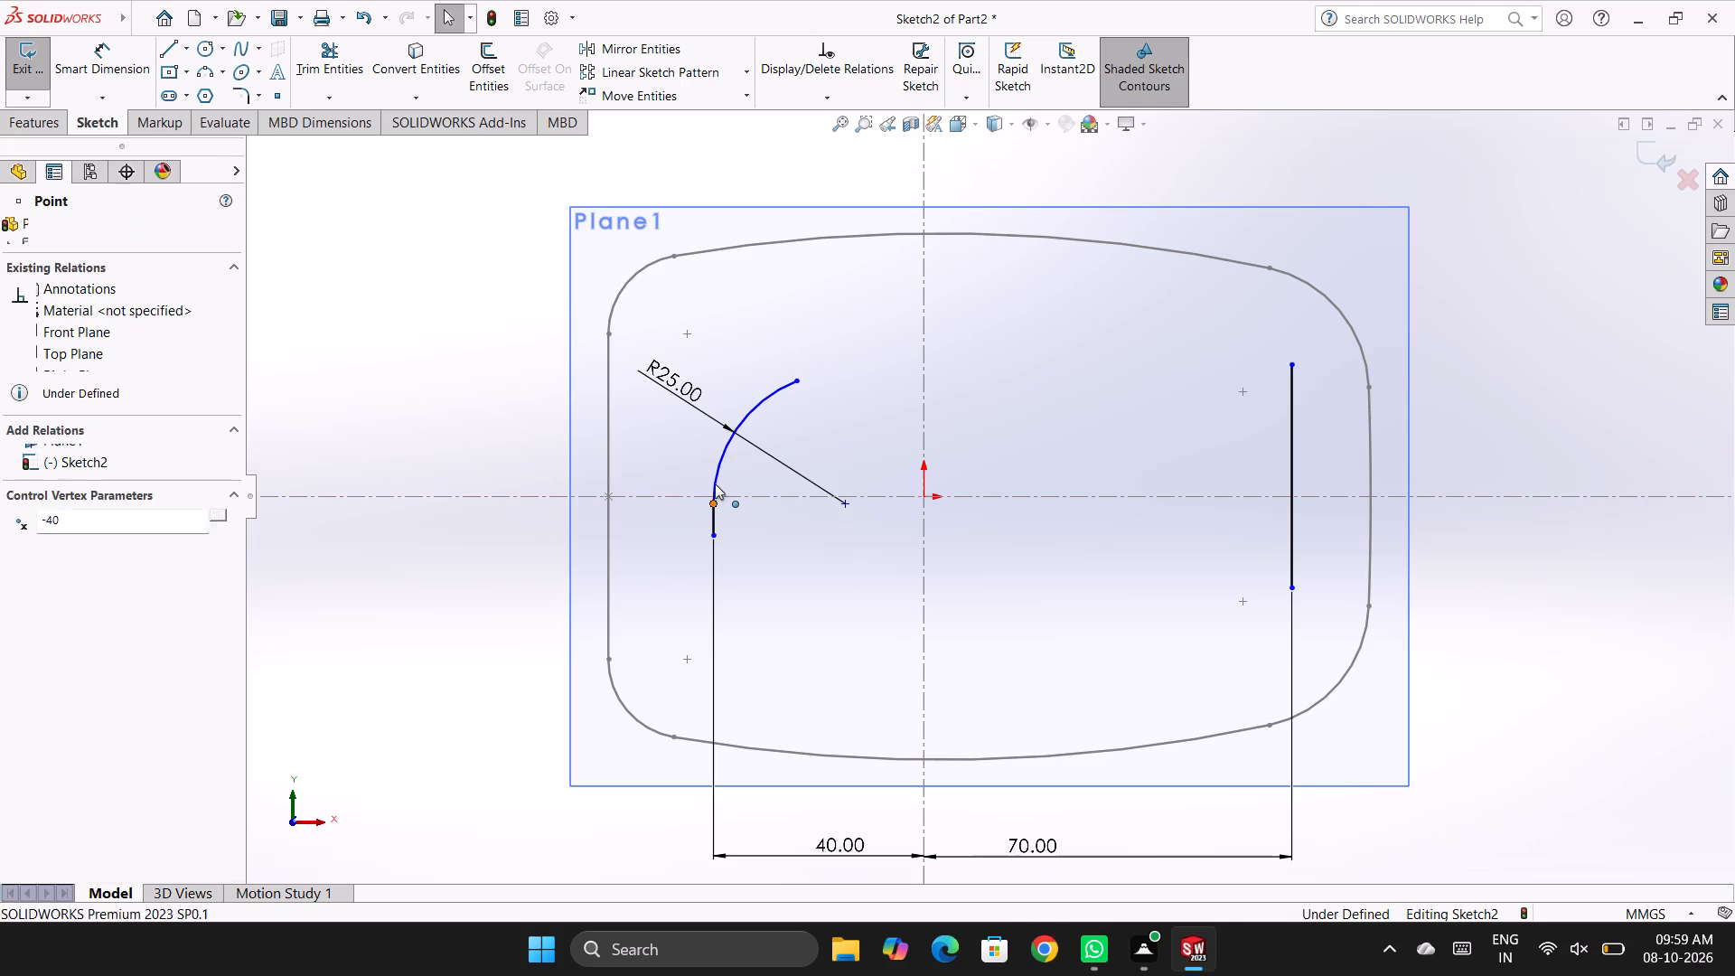
drag(715, 483, 719, 469)
click(762, 554)
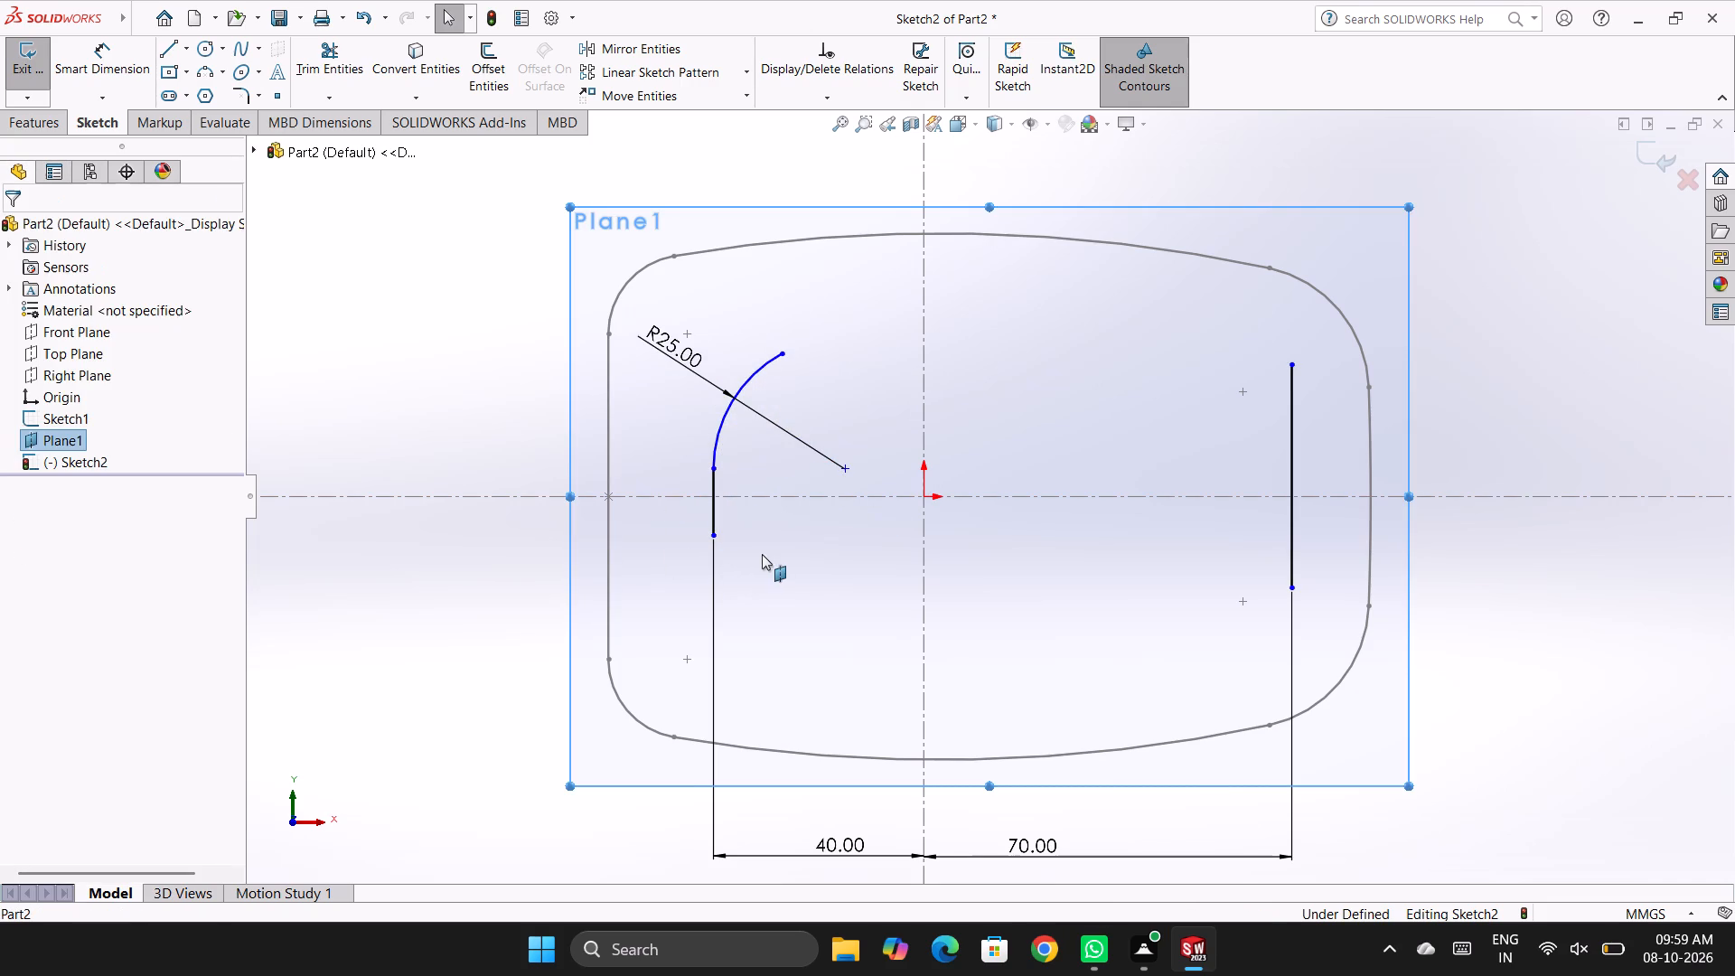
Dimension the shorter vertical line's length as 6.6 mm, placing the dimension on its outer side.
click(716, 507)
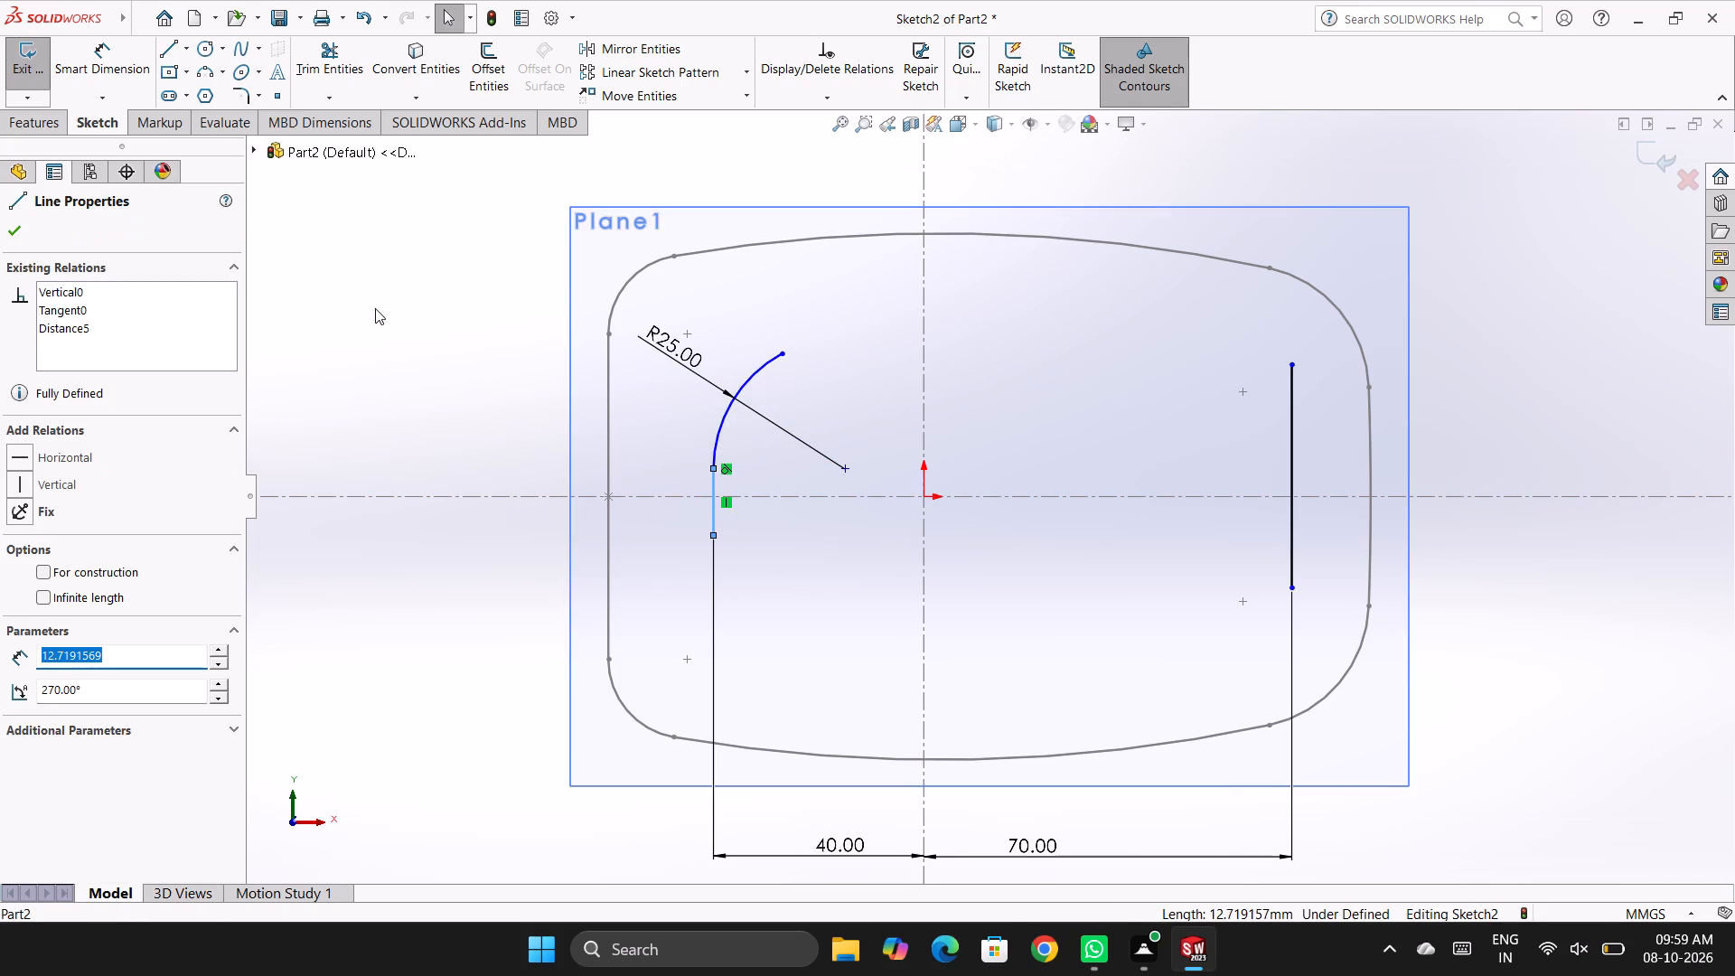
click(71, 59)
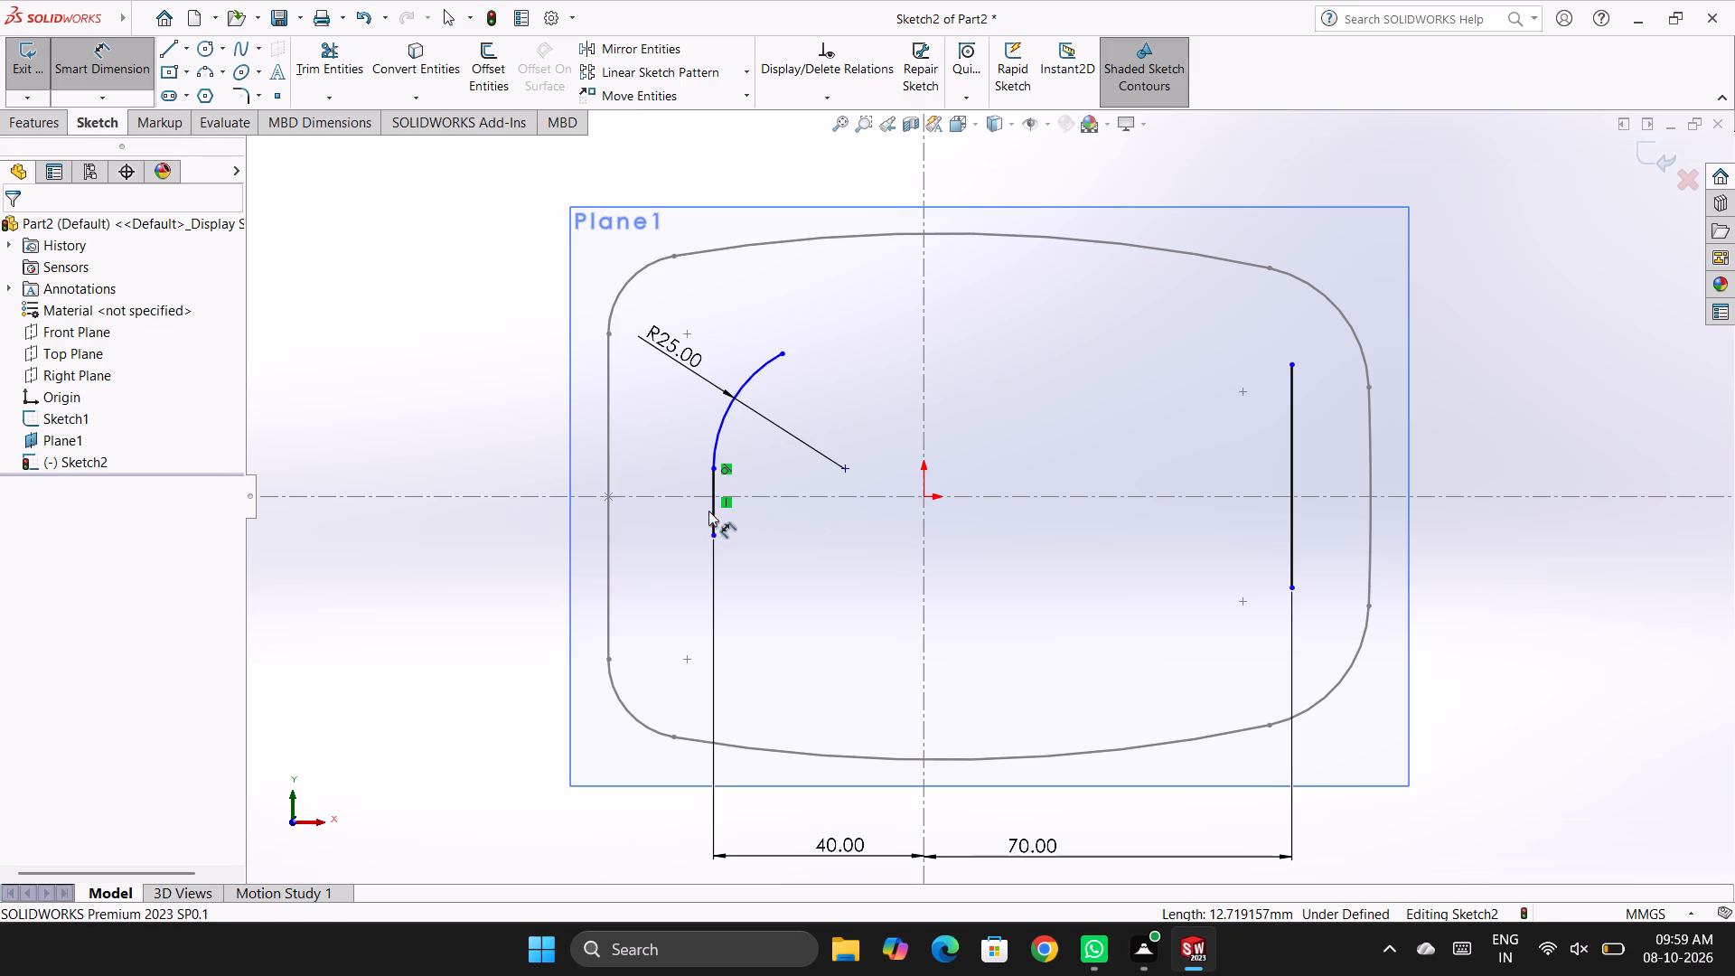
click(711, 511)
click(656, 501)
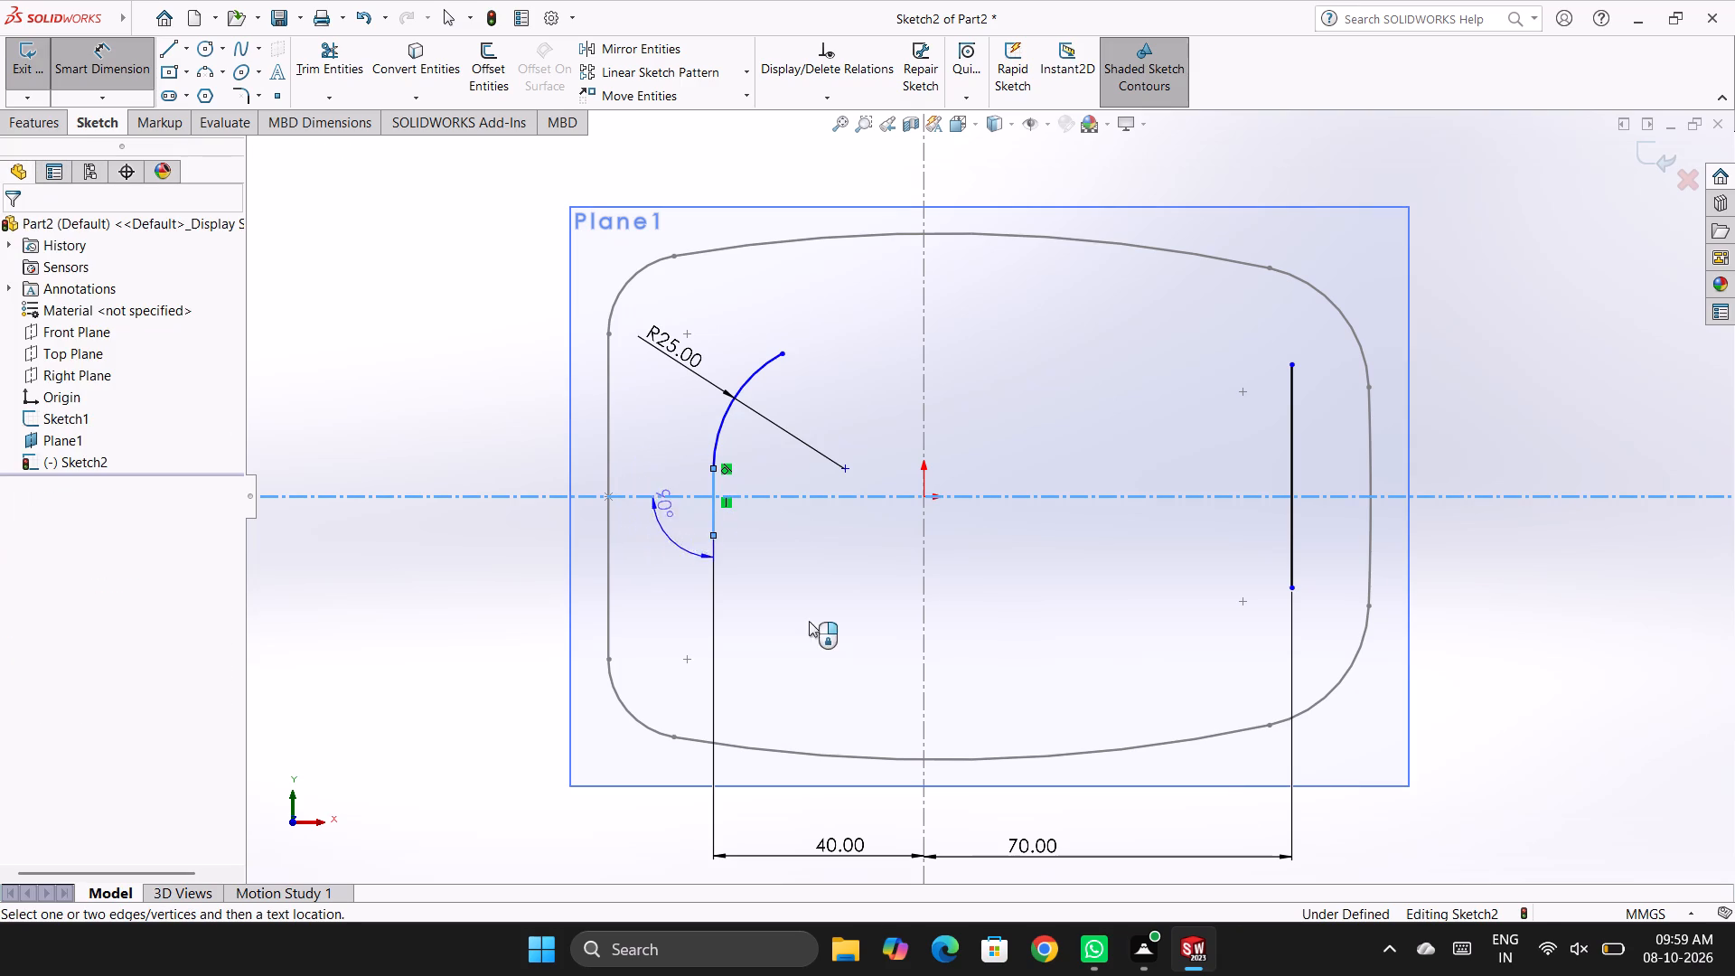
key(Escape)
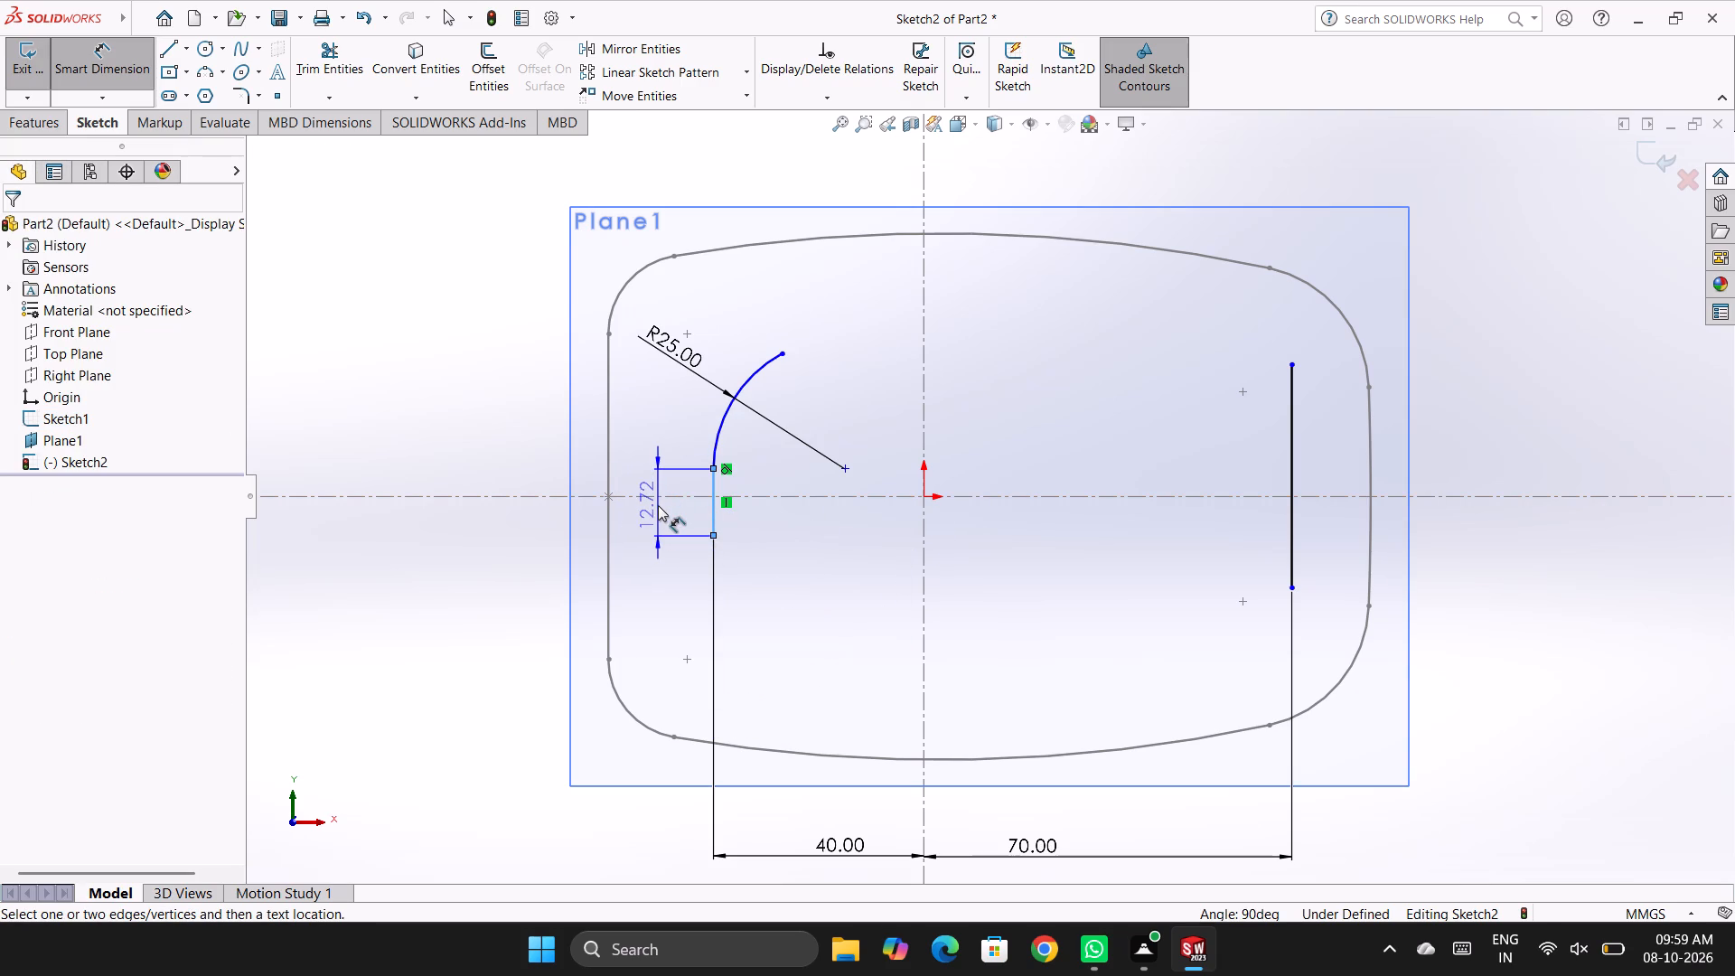
click(658, 505)
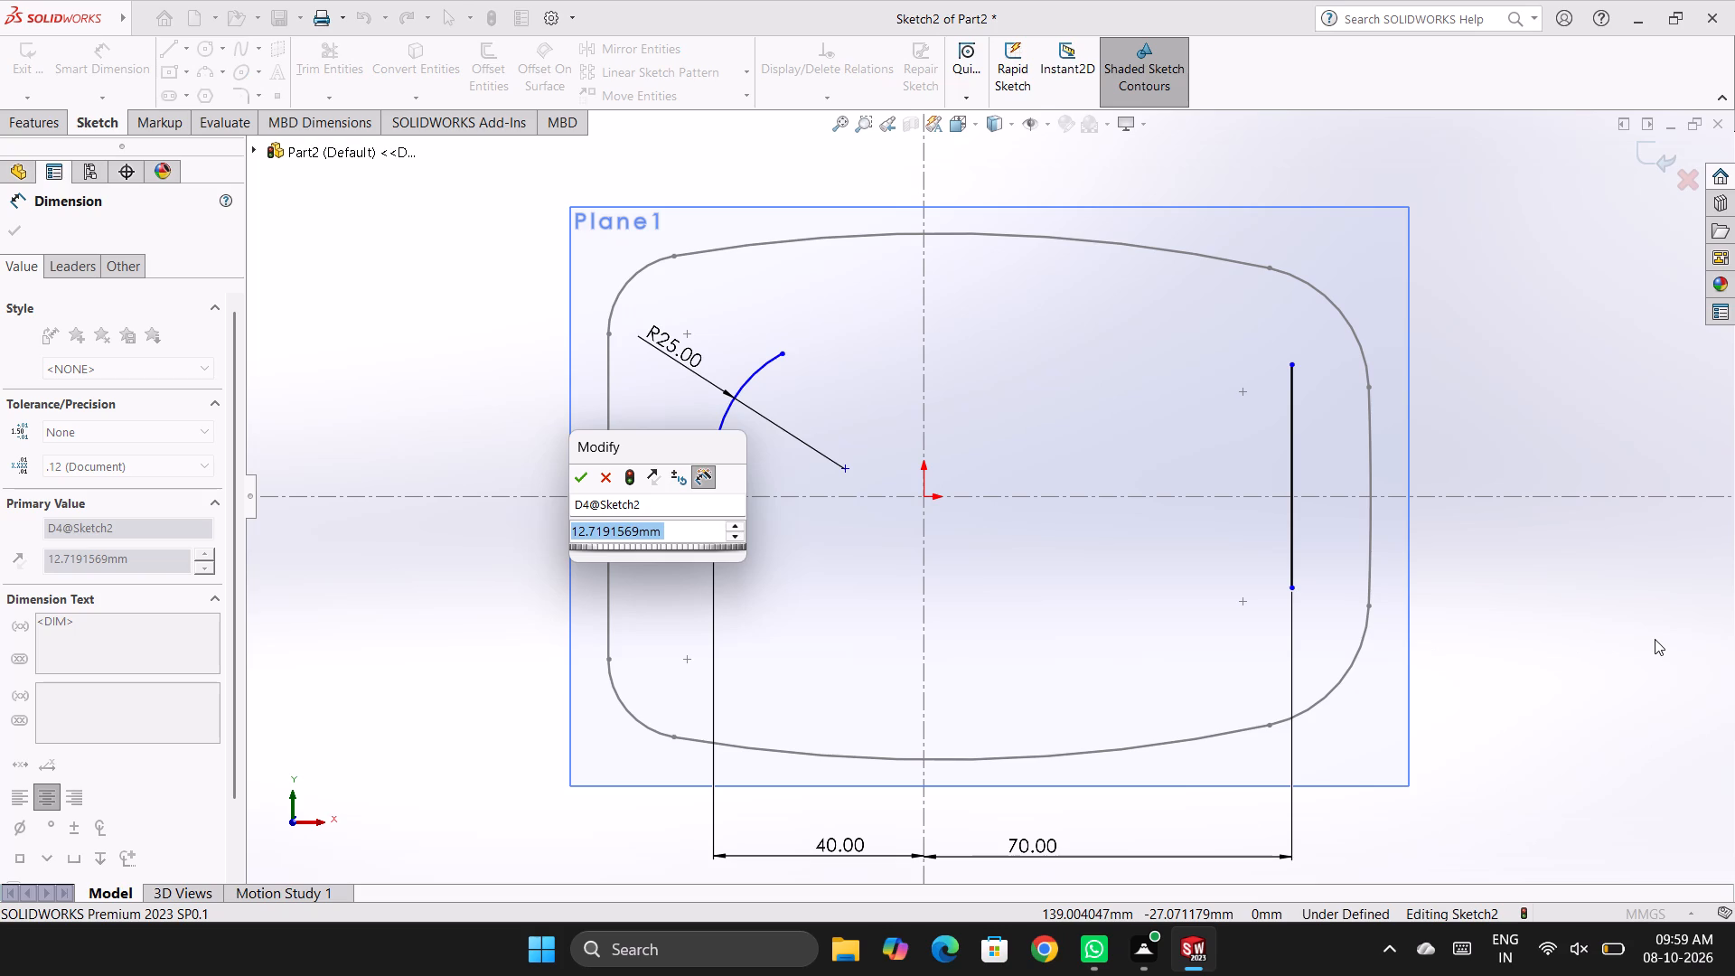
text(6.6)
key(Return)
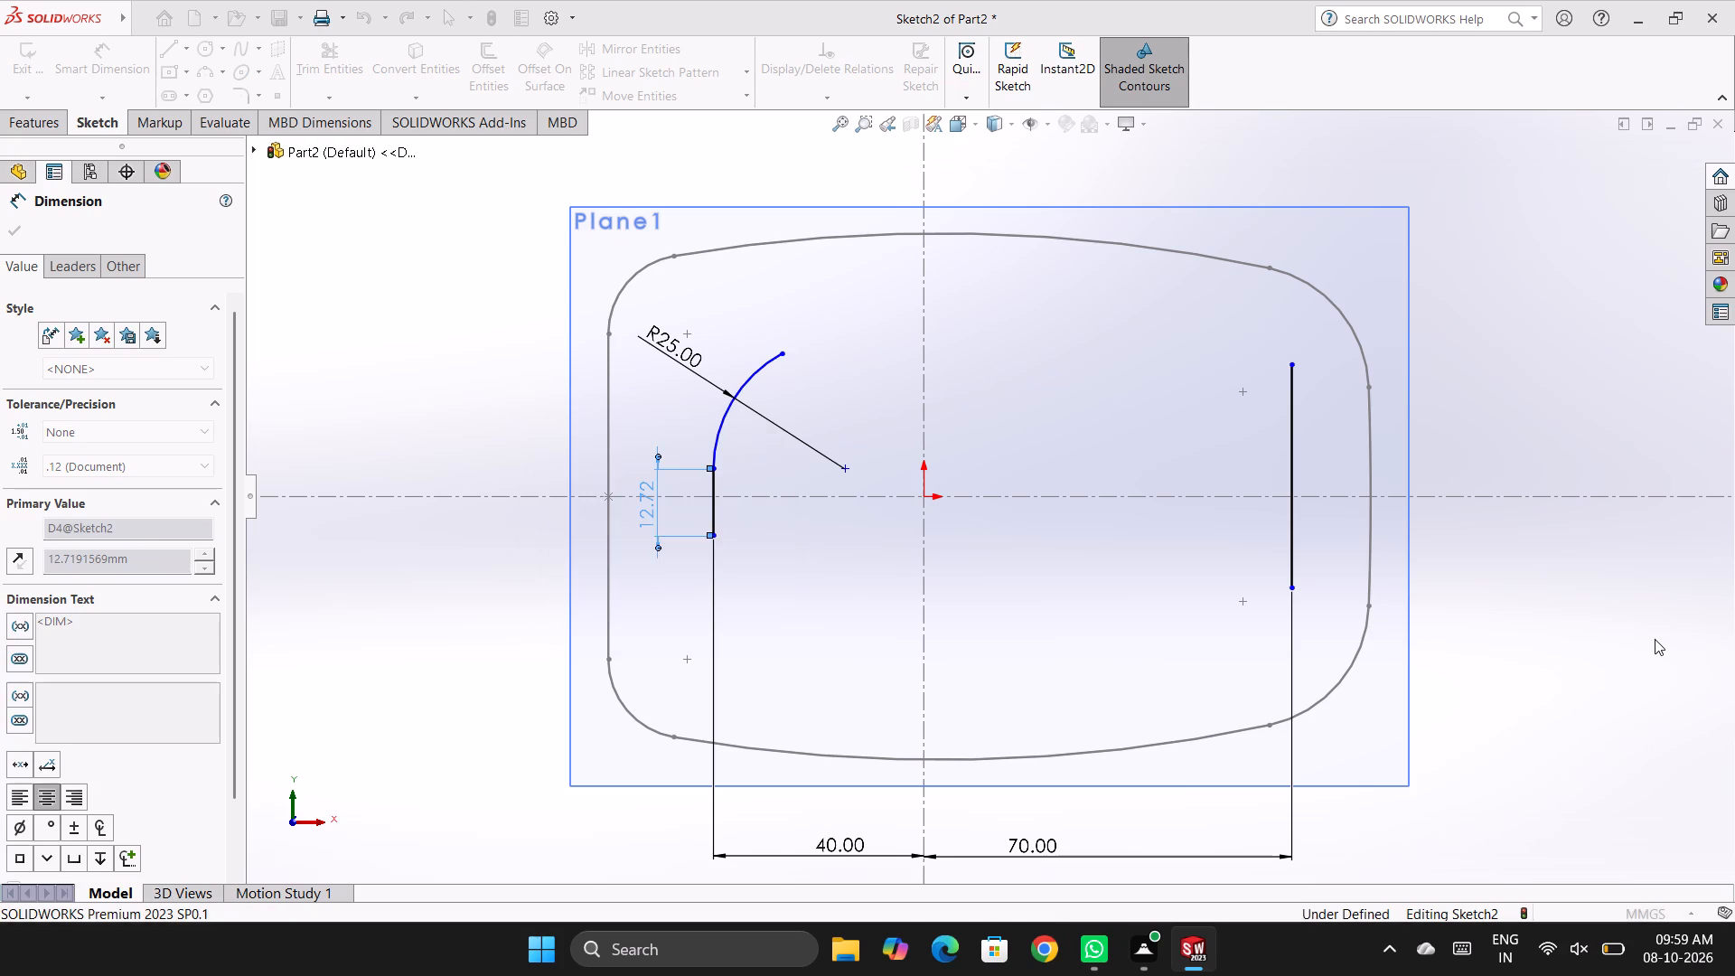
click(1544, 371)
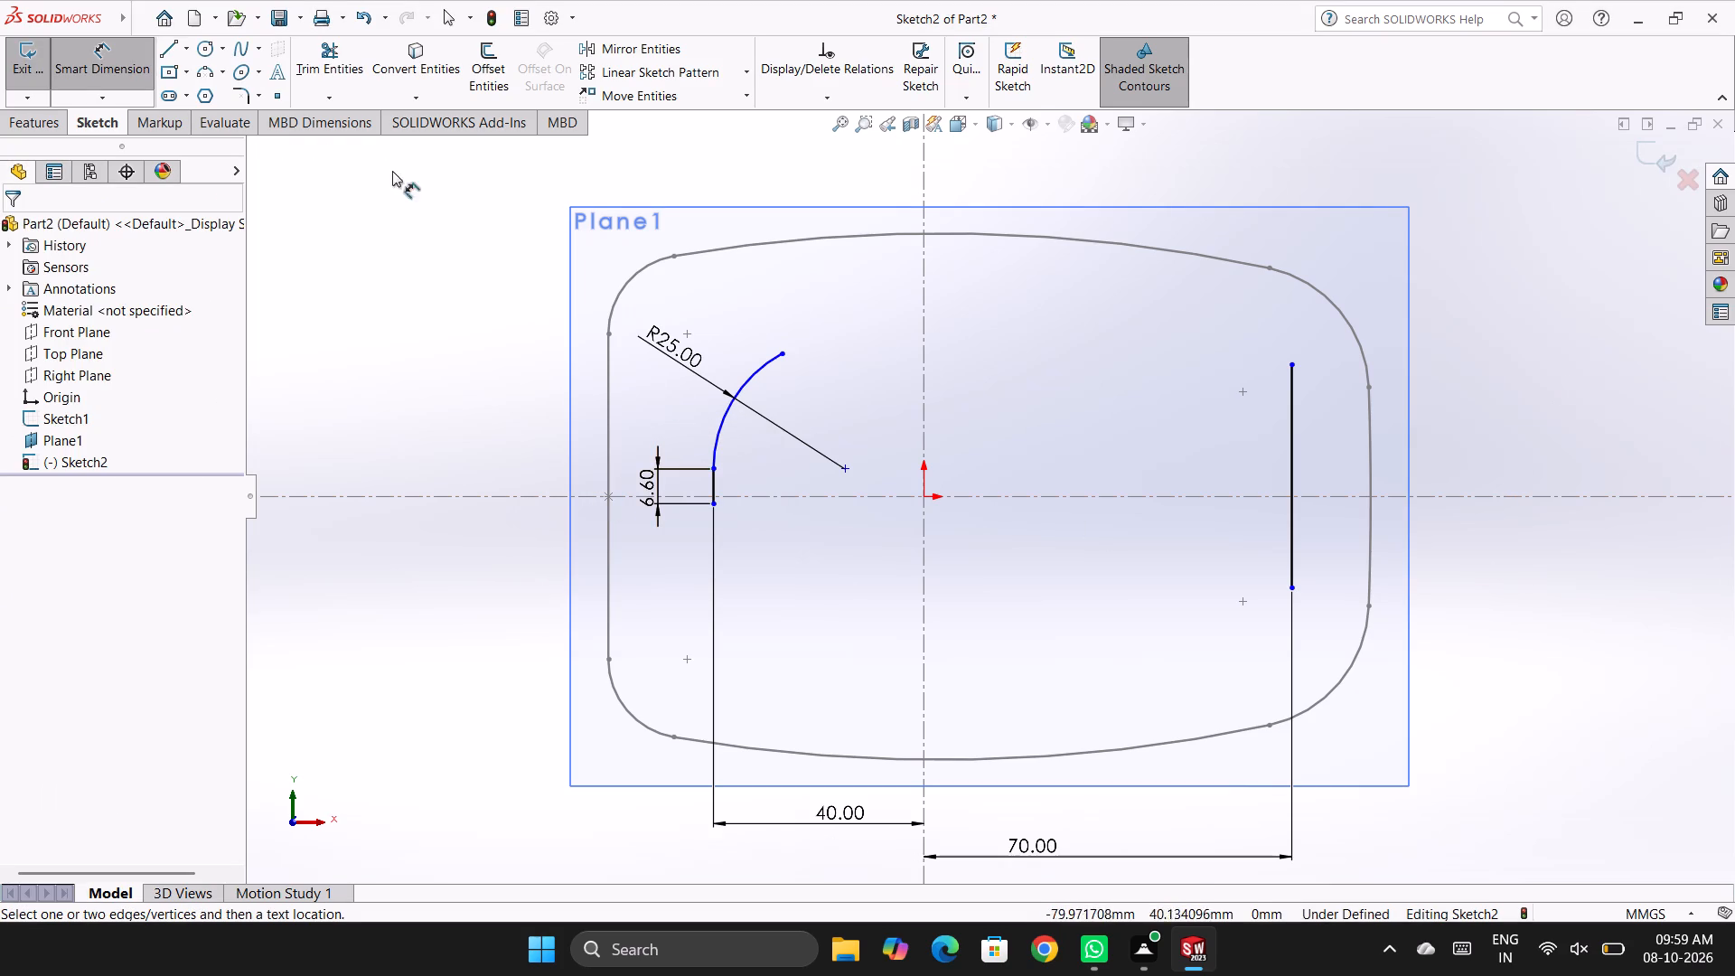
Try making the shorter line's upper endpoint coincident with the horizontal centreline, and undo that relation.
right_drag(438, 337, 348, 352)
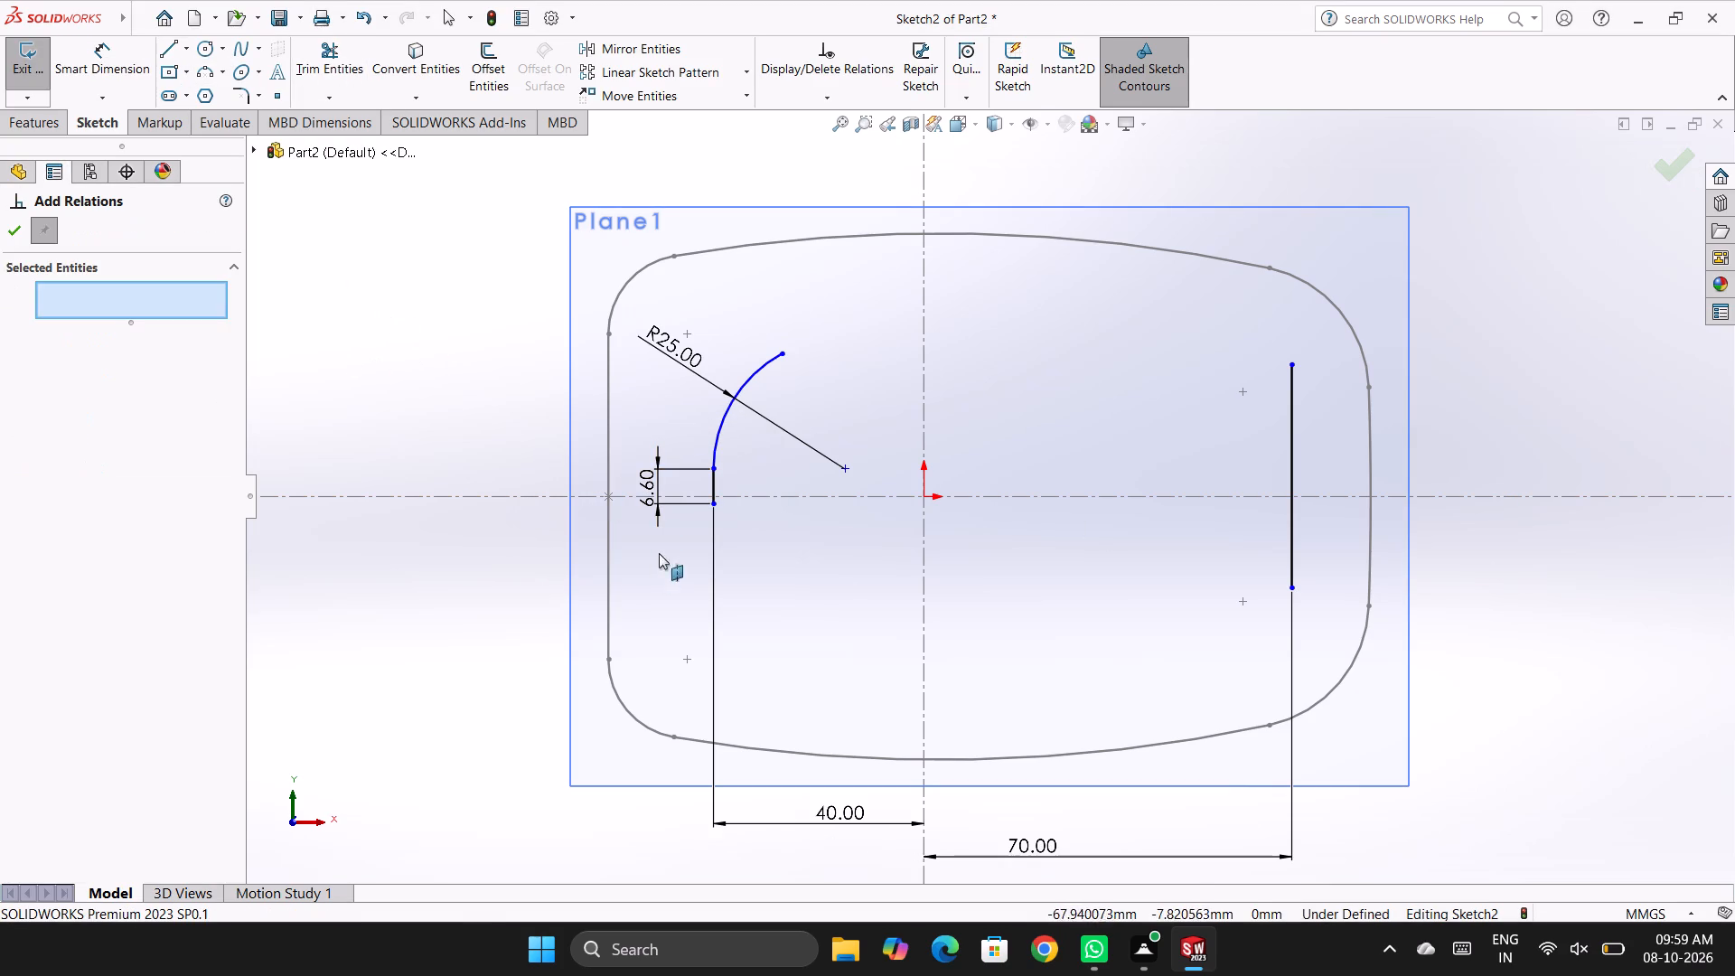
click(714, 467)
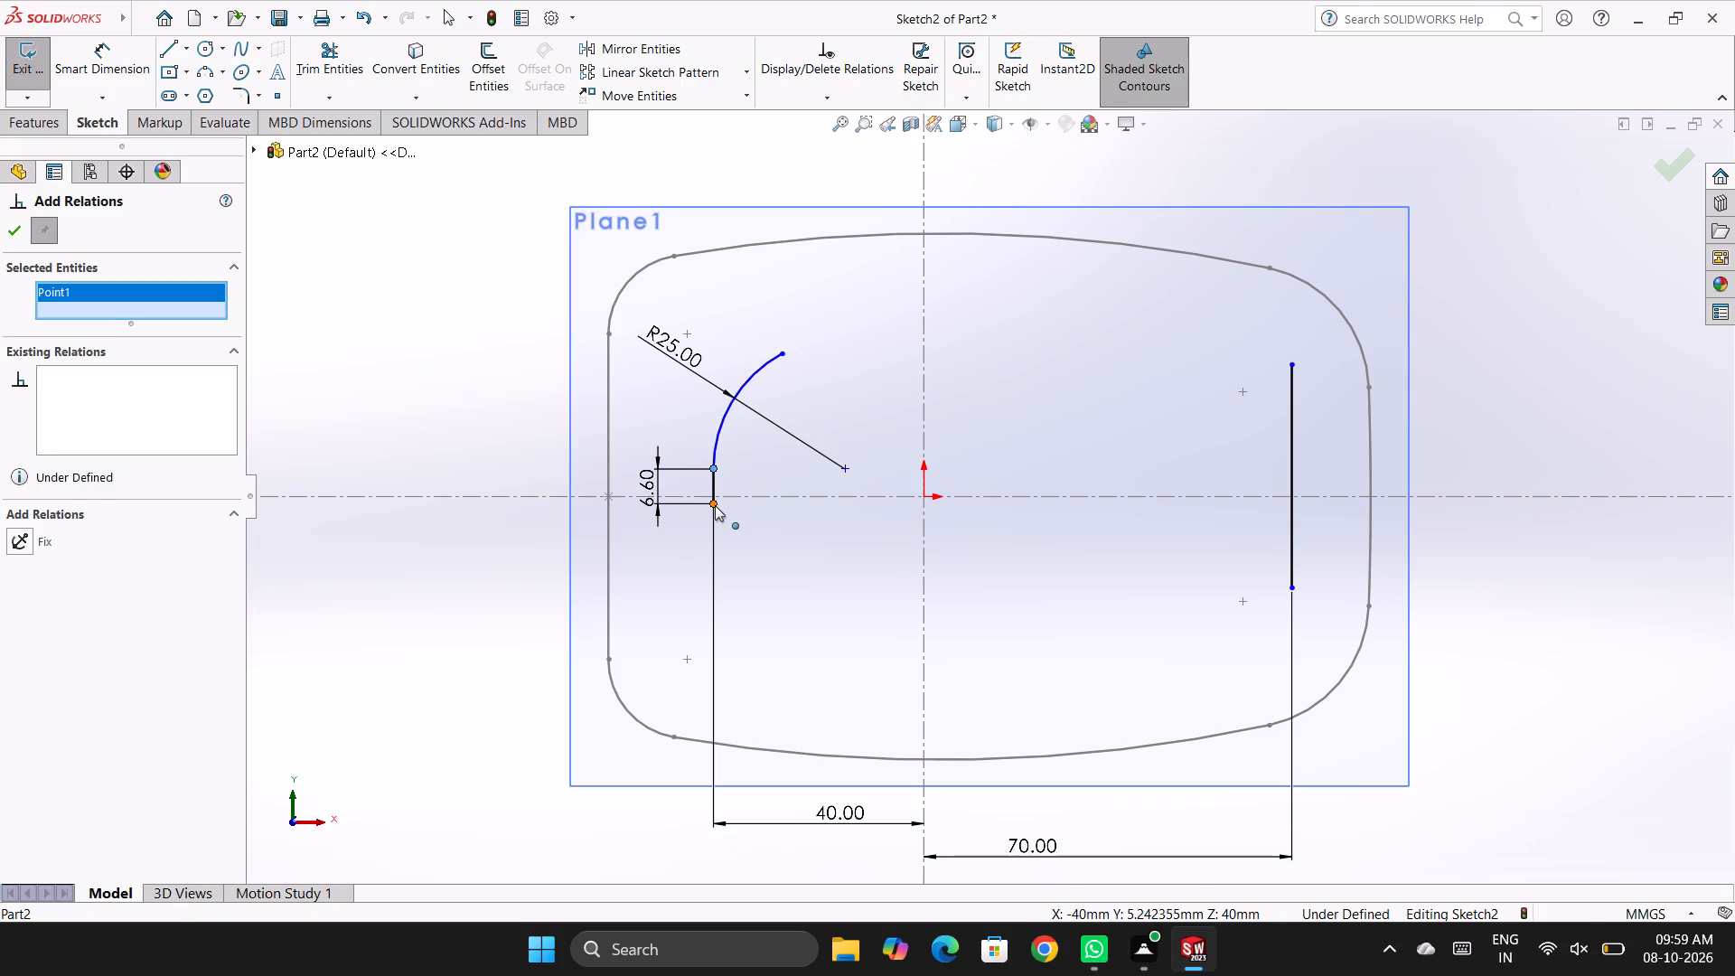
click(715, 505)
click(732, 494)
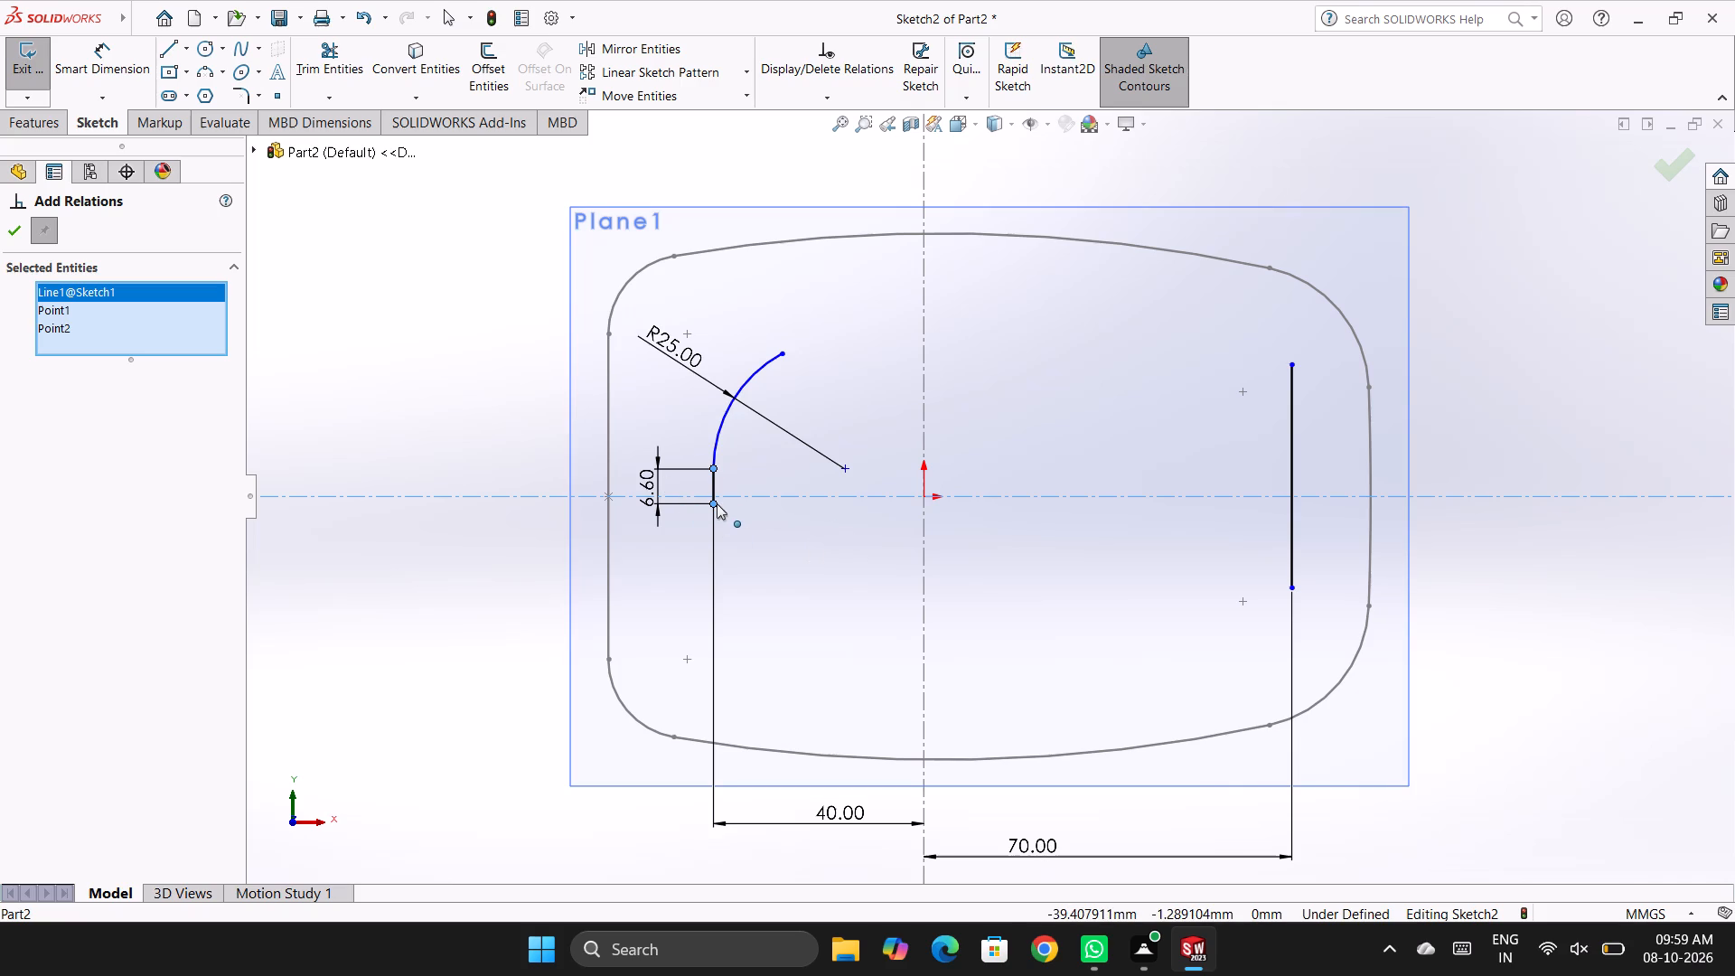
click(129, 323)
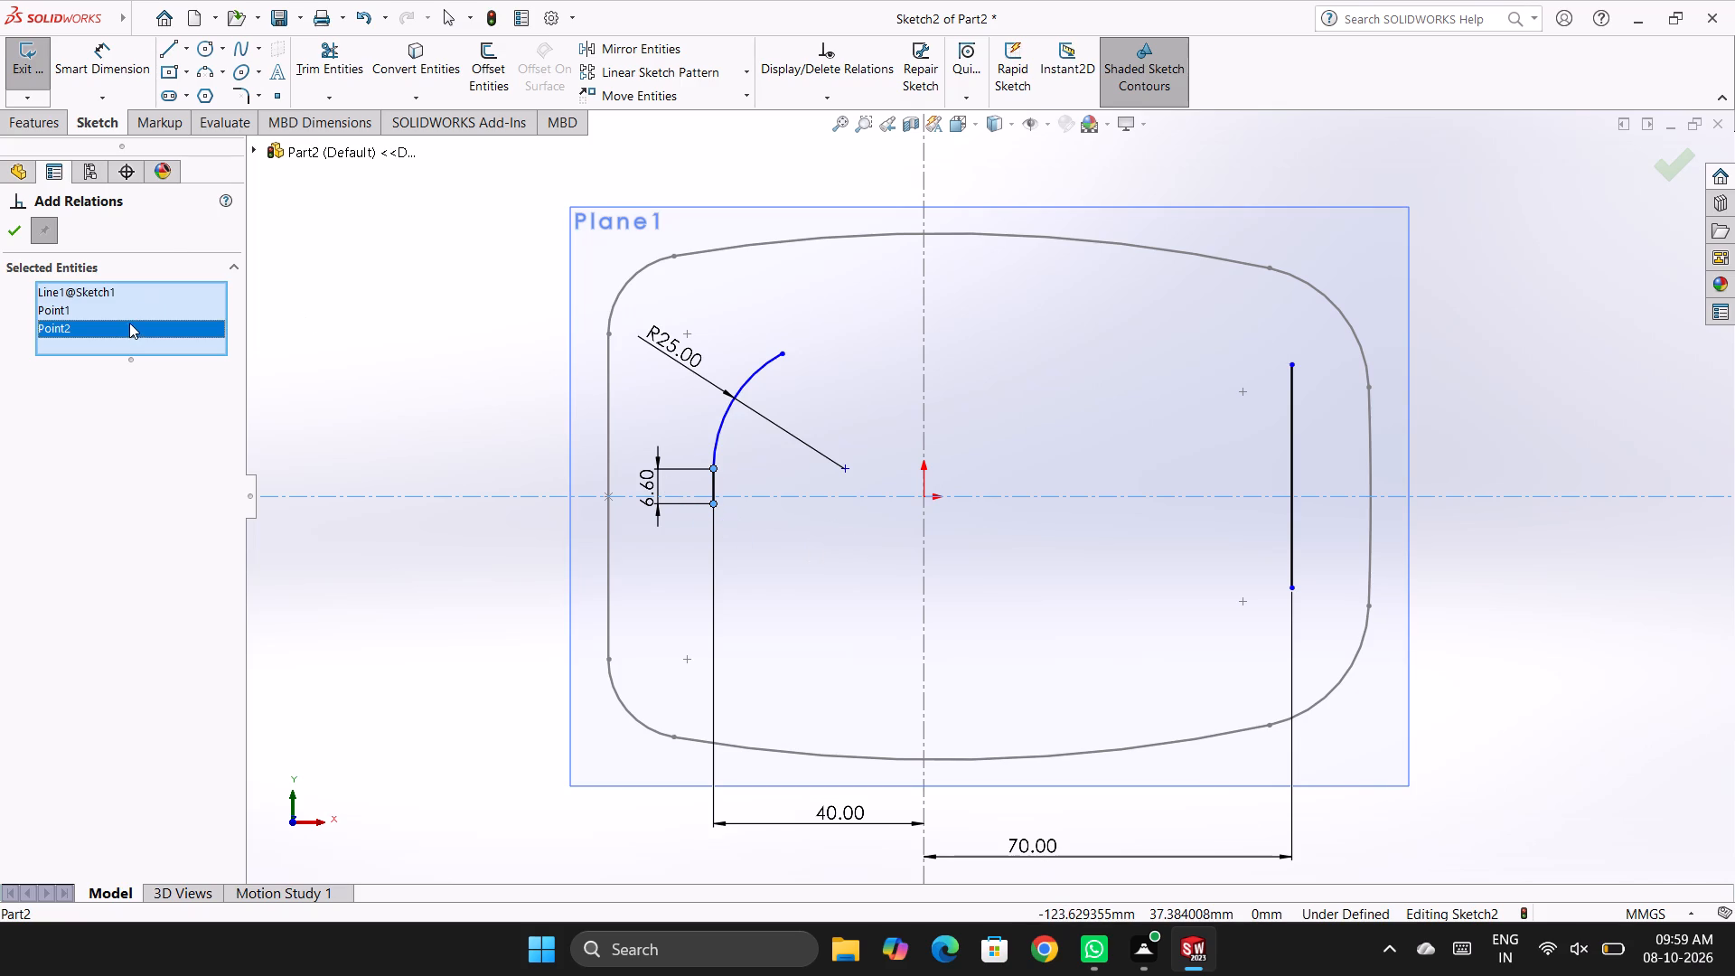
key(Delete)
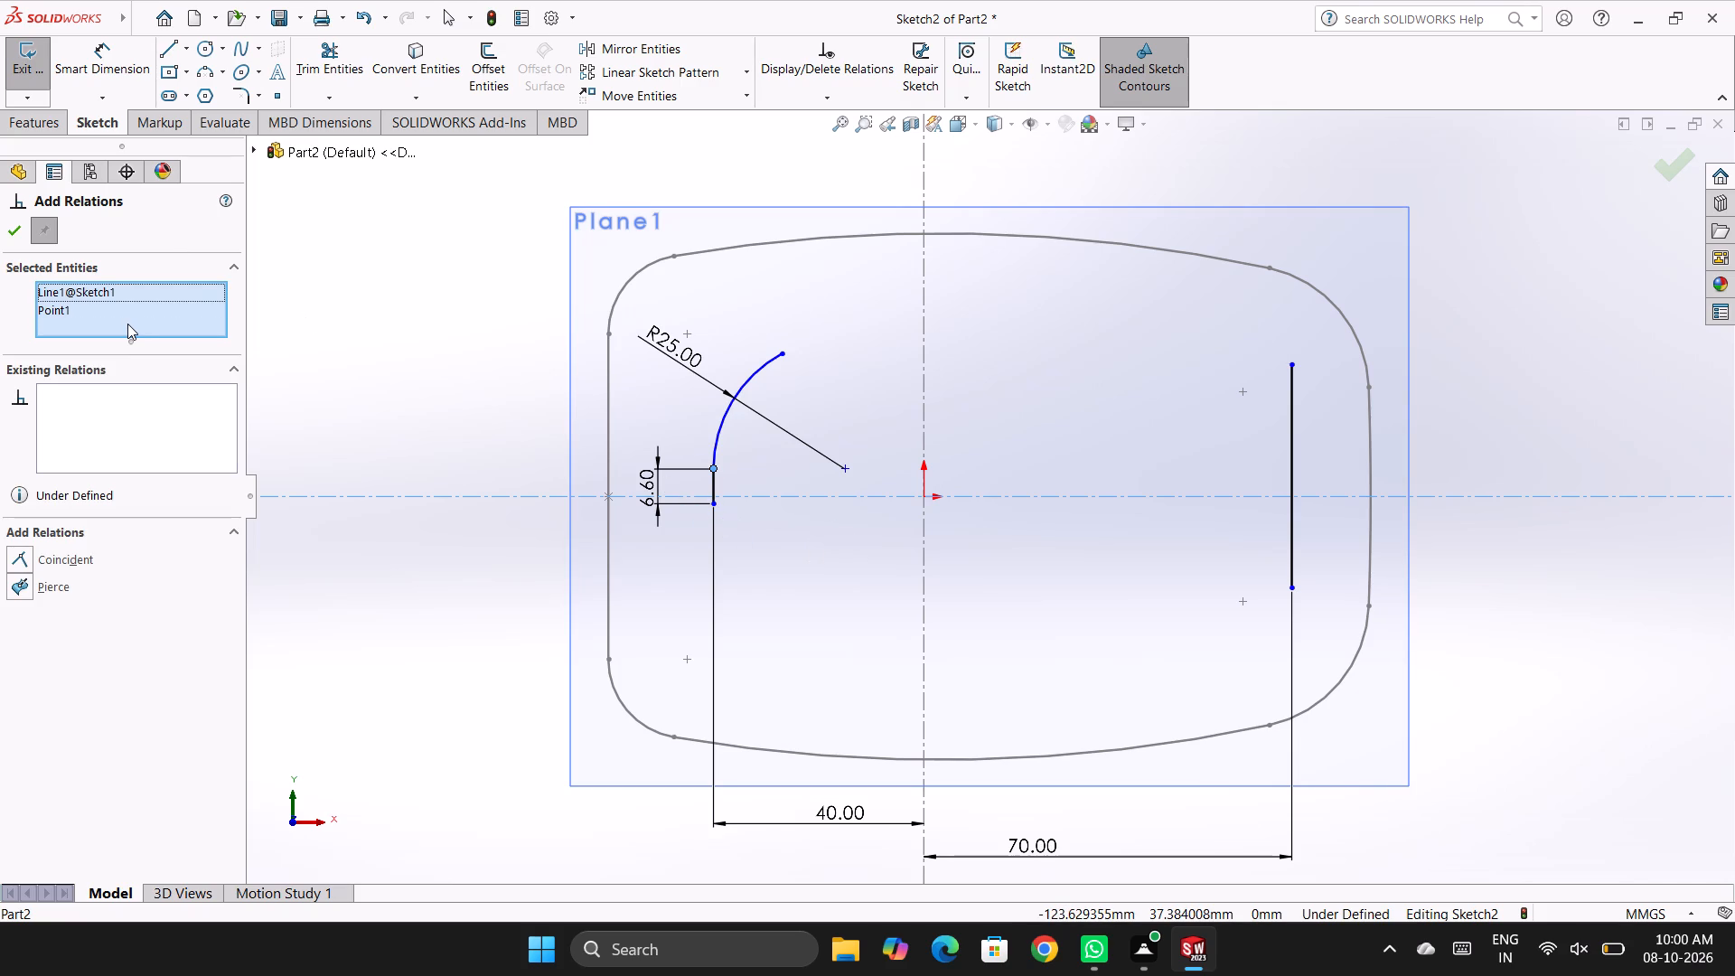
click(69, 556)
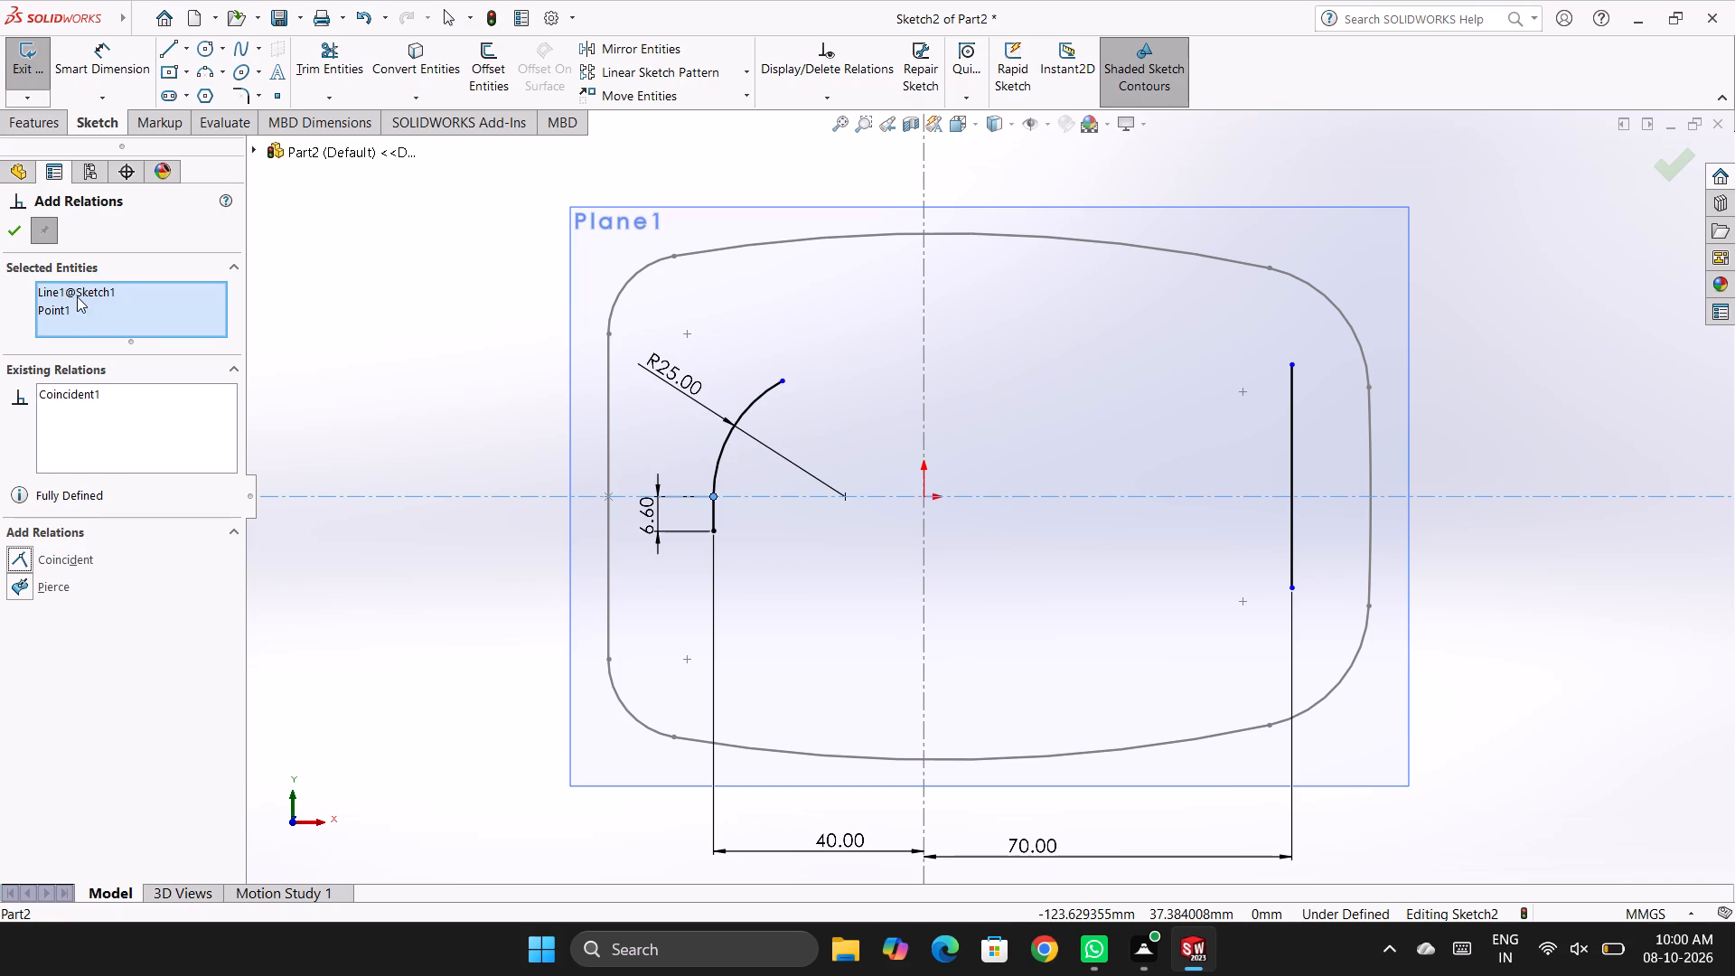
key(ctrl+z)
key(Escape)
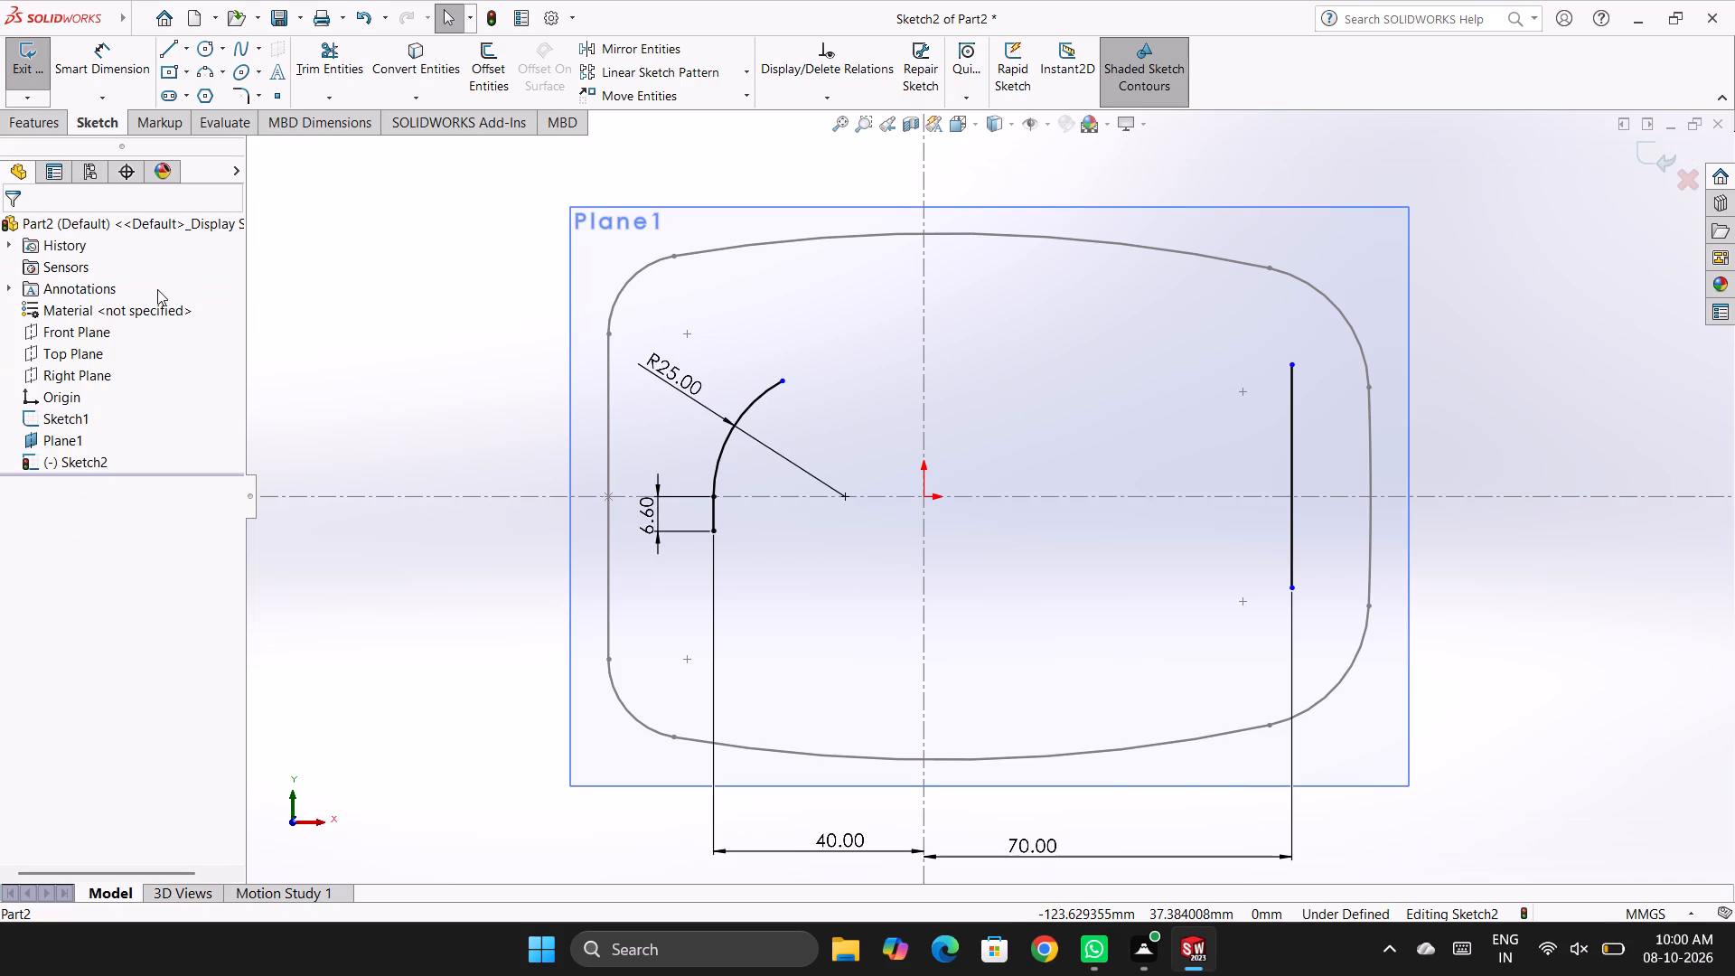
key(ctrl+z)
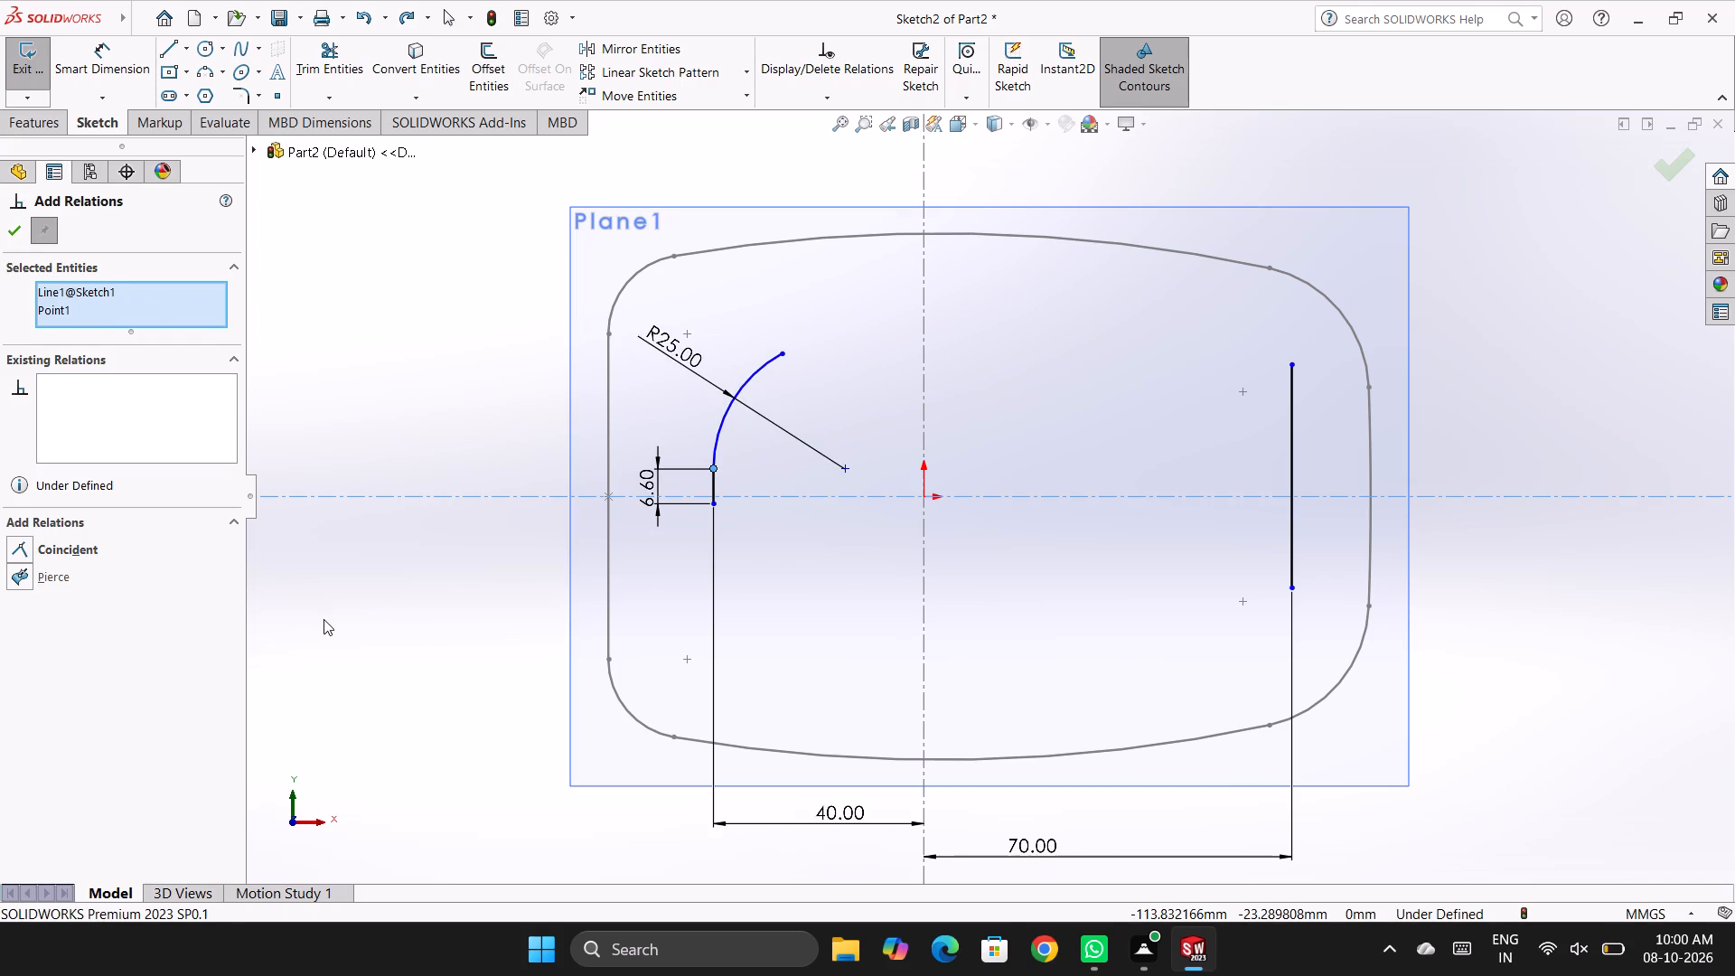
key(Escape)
Move the shorter line's lower endpoint onto the horizontal centreline so that it snaps coincident.
scroll(670, 587, down, 6)
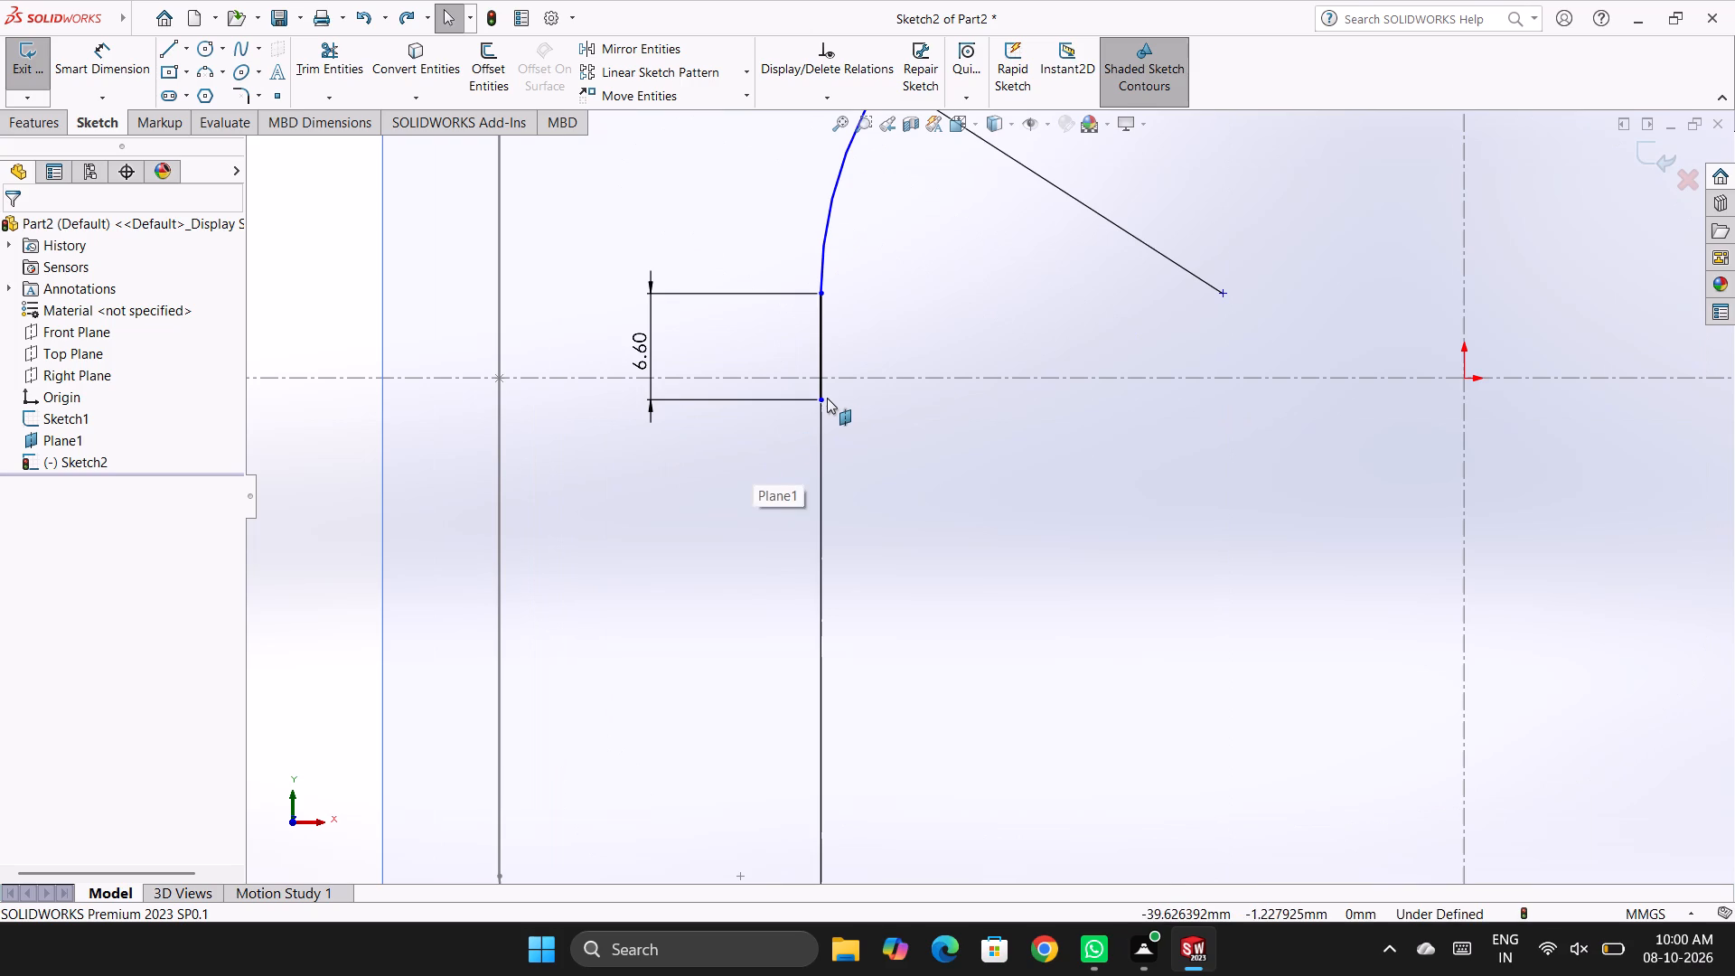
drag(817, 398, 826, 377)
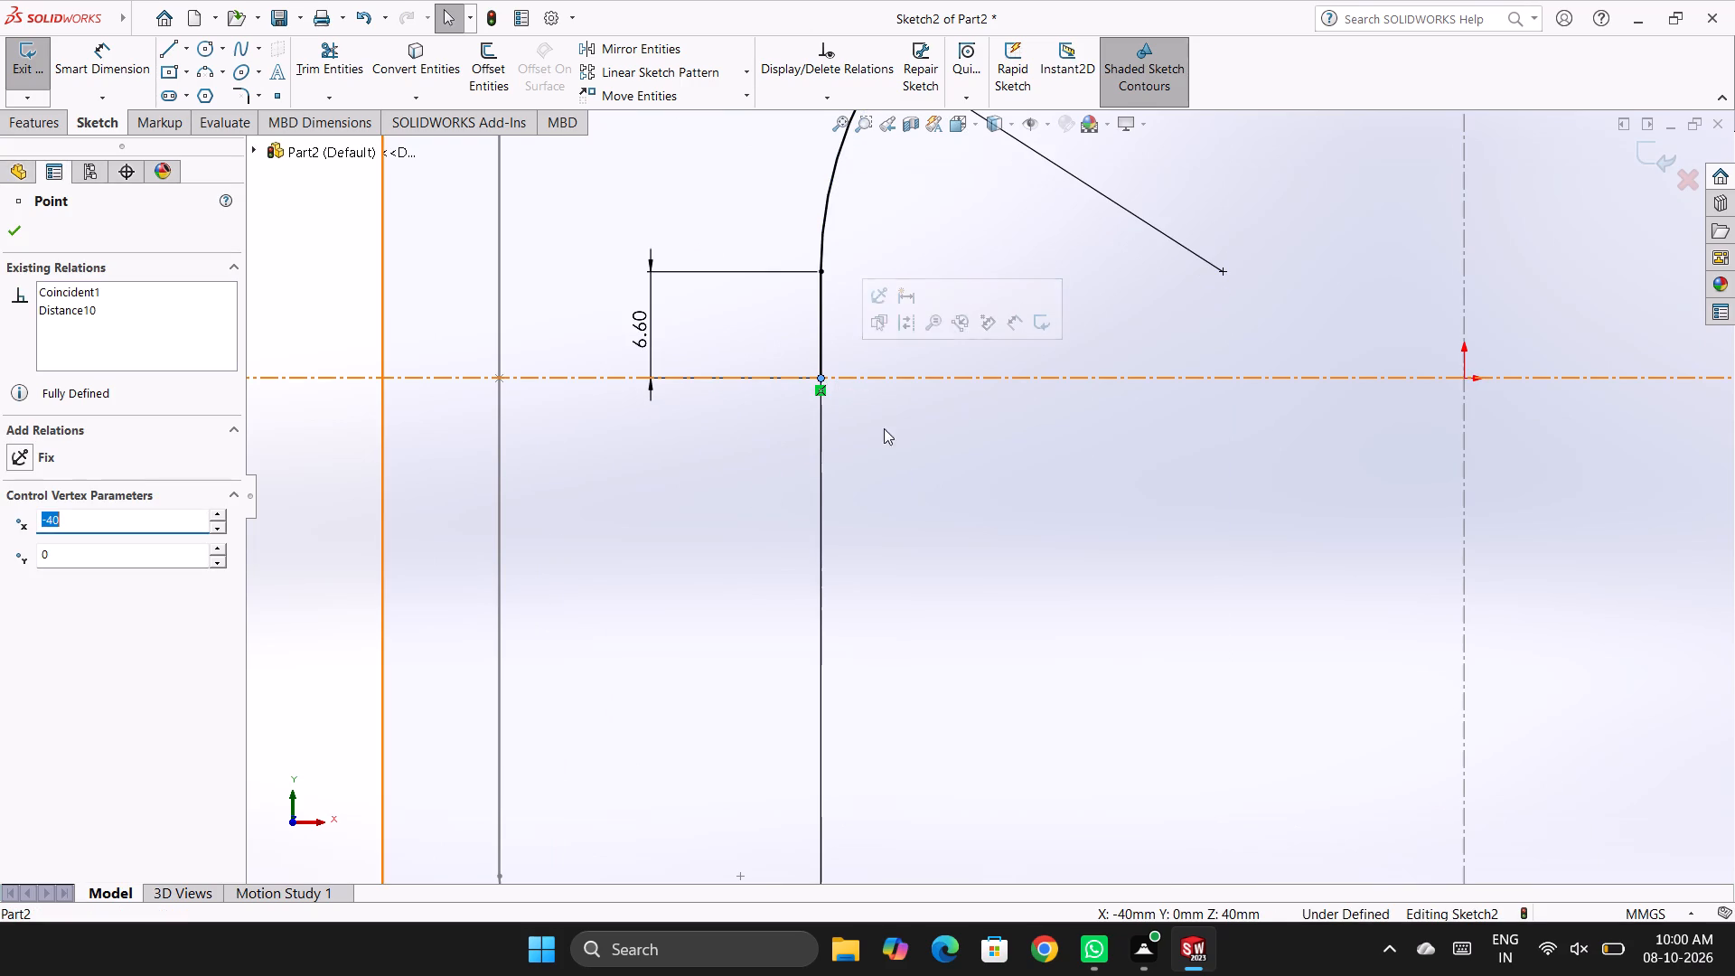
key(Escape)
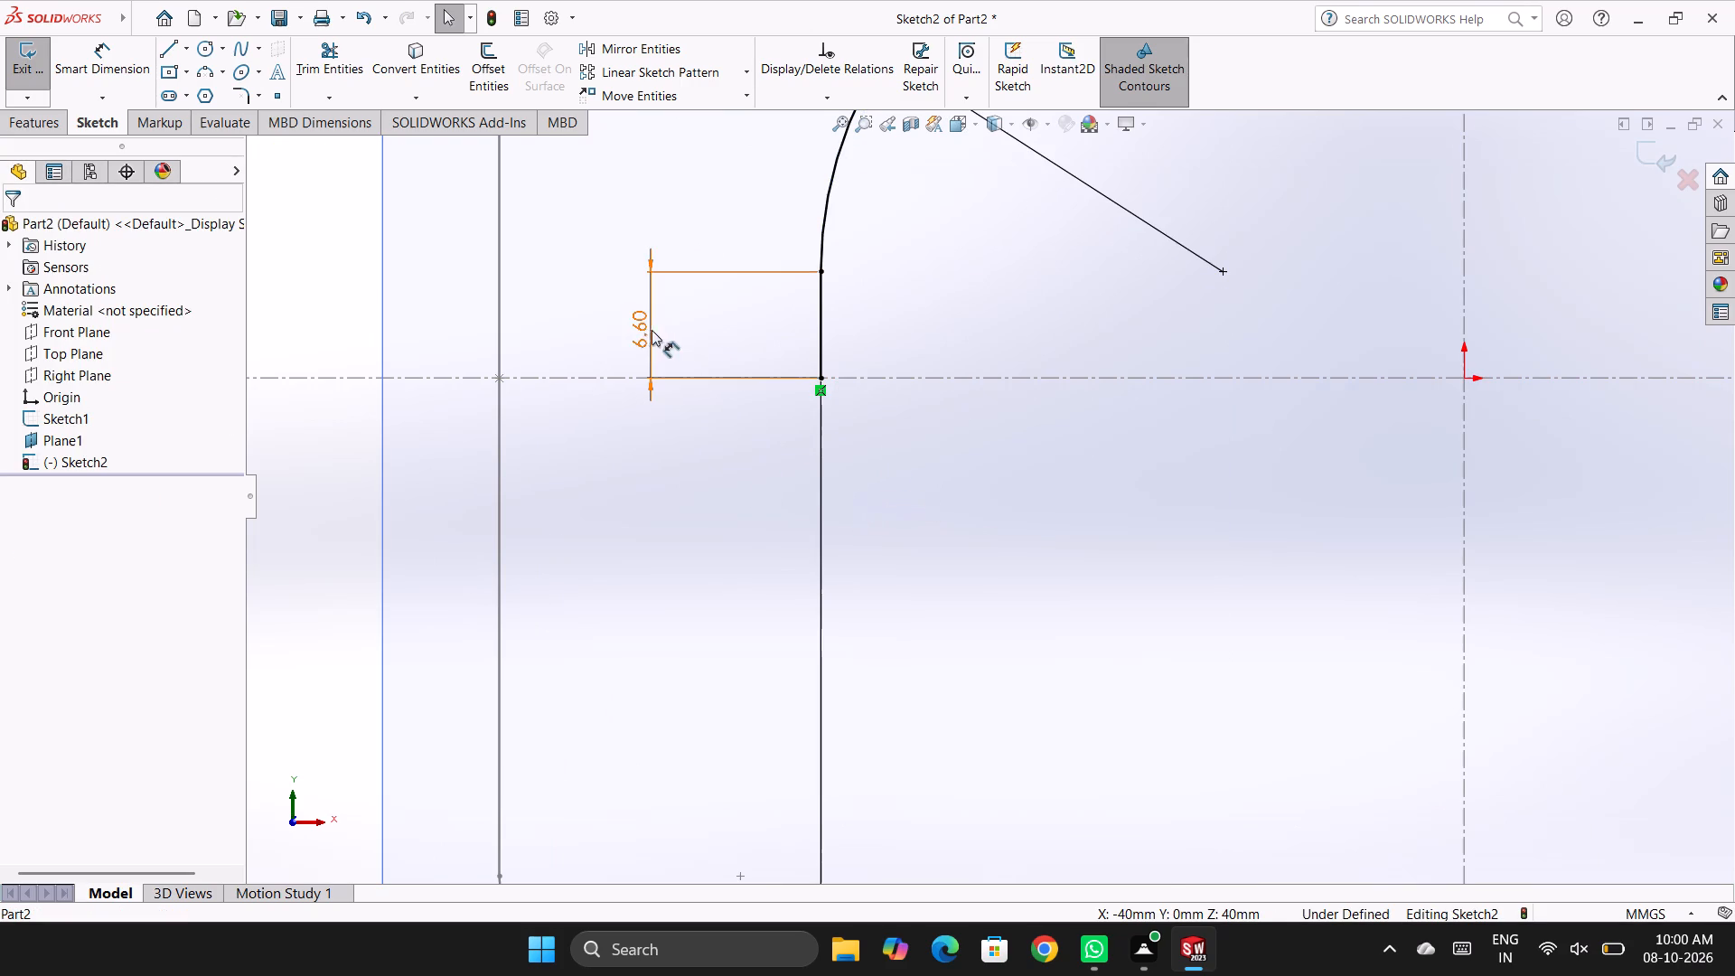
Halve the shorter vertical line's 6.6 mm length dimension to 3.3 mm.
double_click(644, 326)
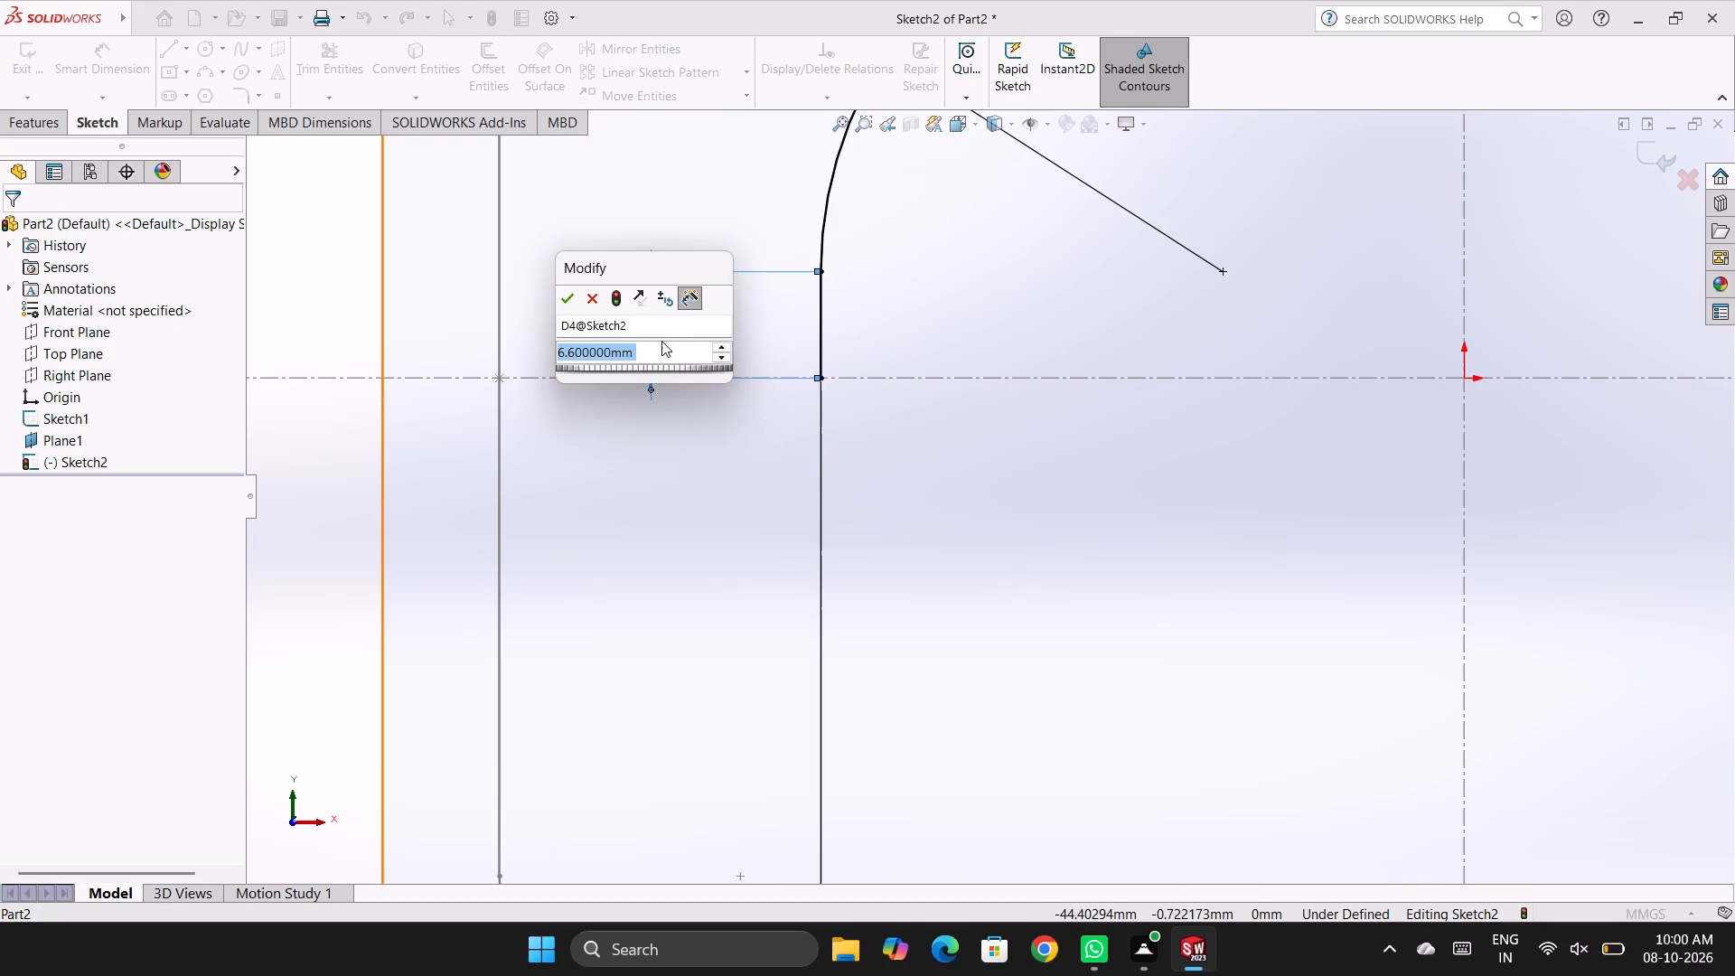
click(661, 340)
click(661, 347)
text(/2)
key(Return)
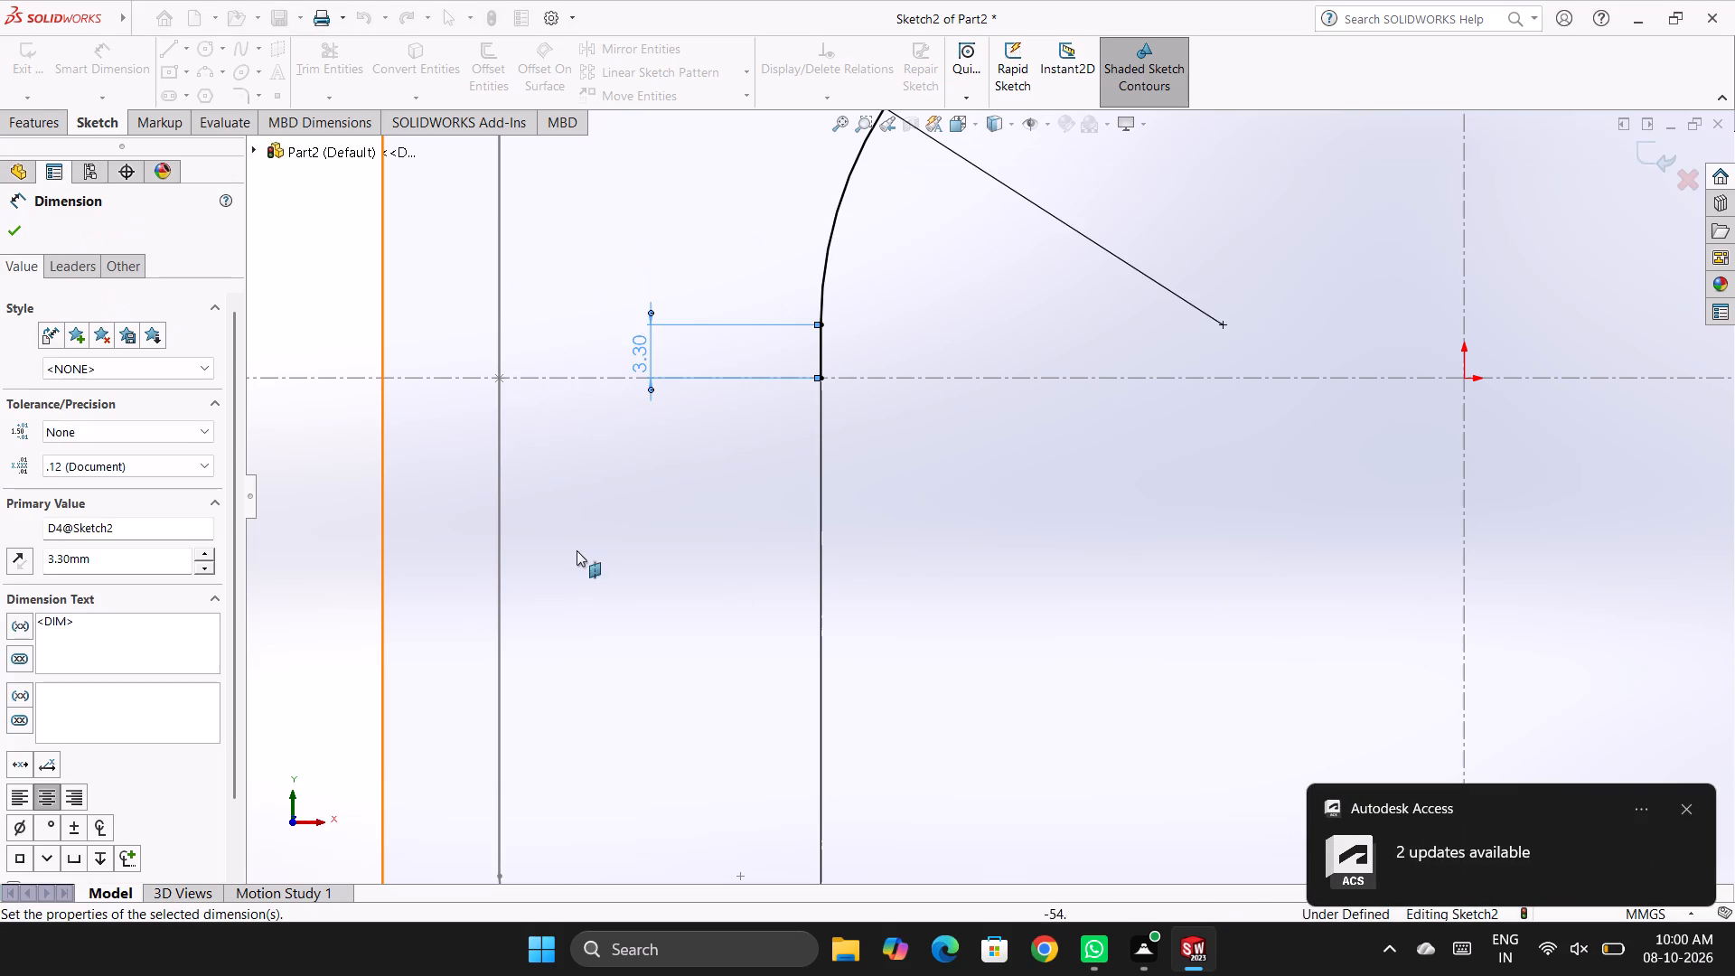
click(670, 557)
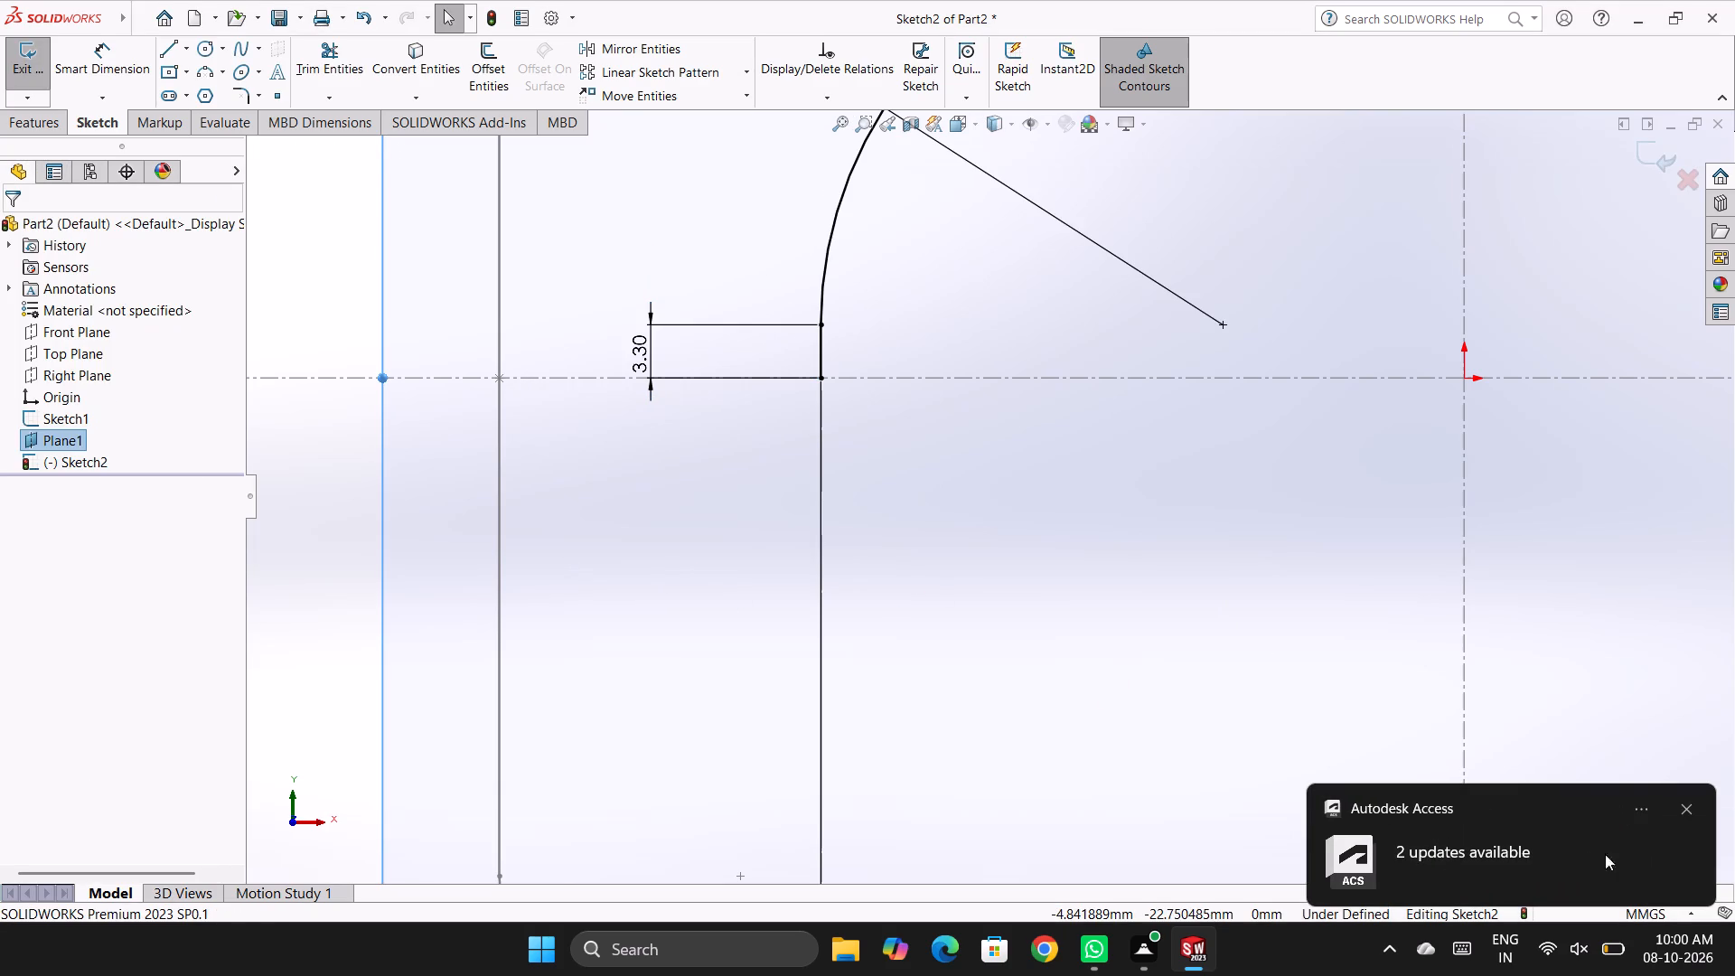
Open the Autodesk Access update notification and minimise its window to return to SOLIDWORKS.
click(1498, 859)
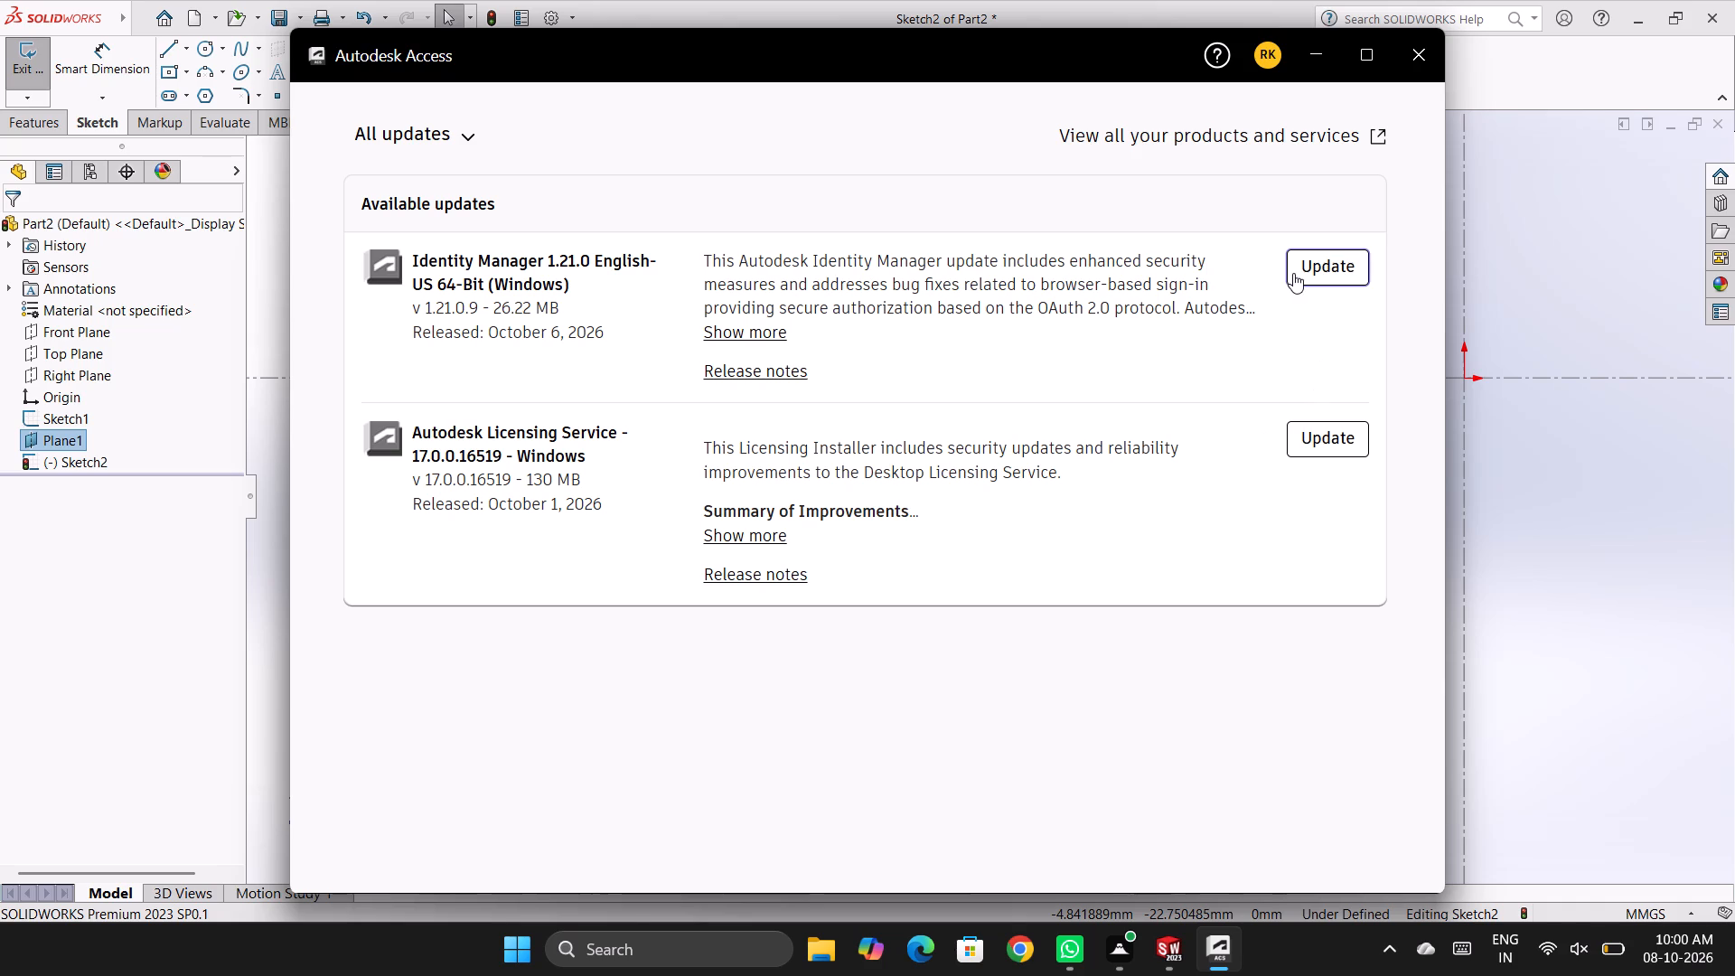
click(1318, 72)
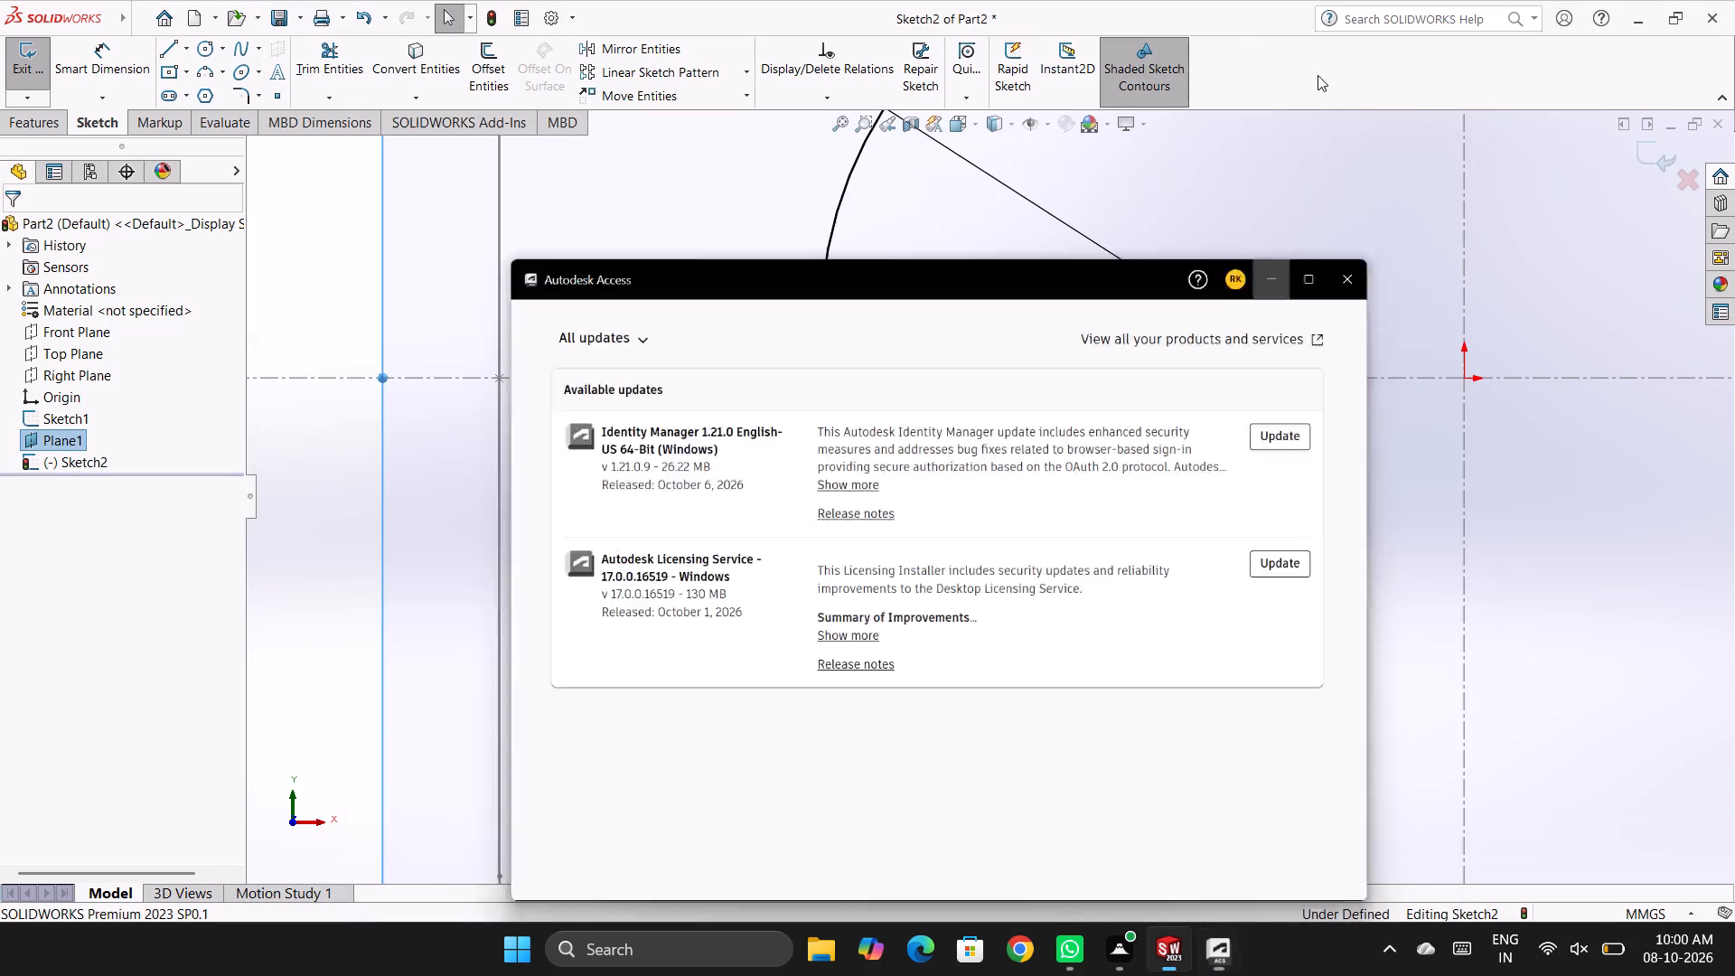
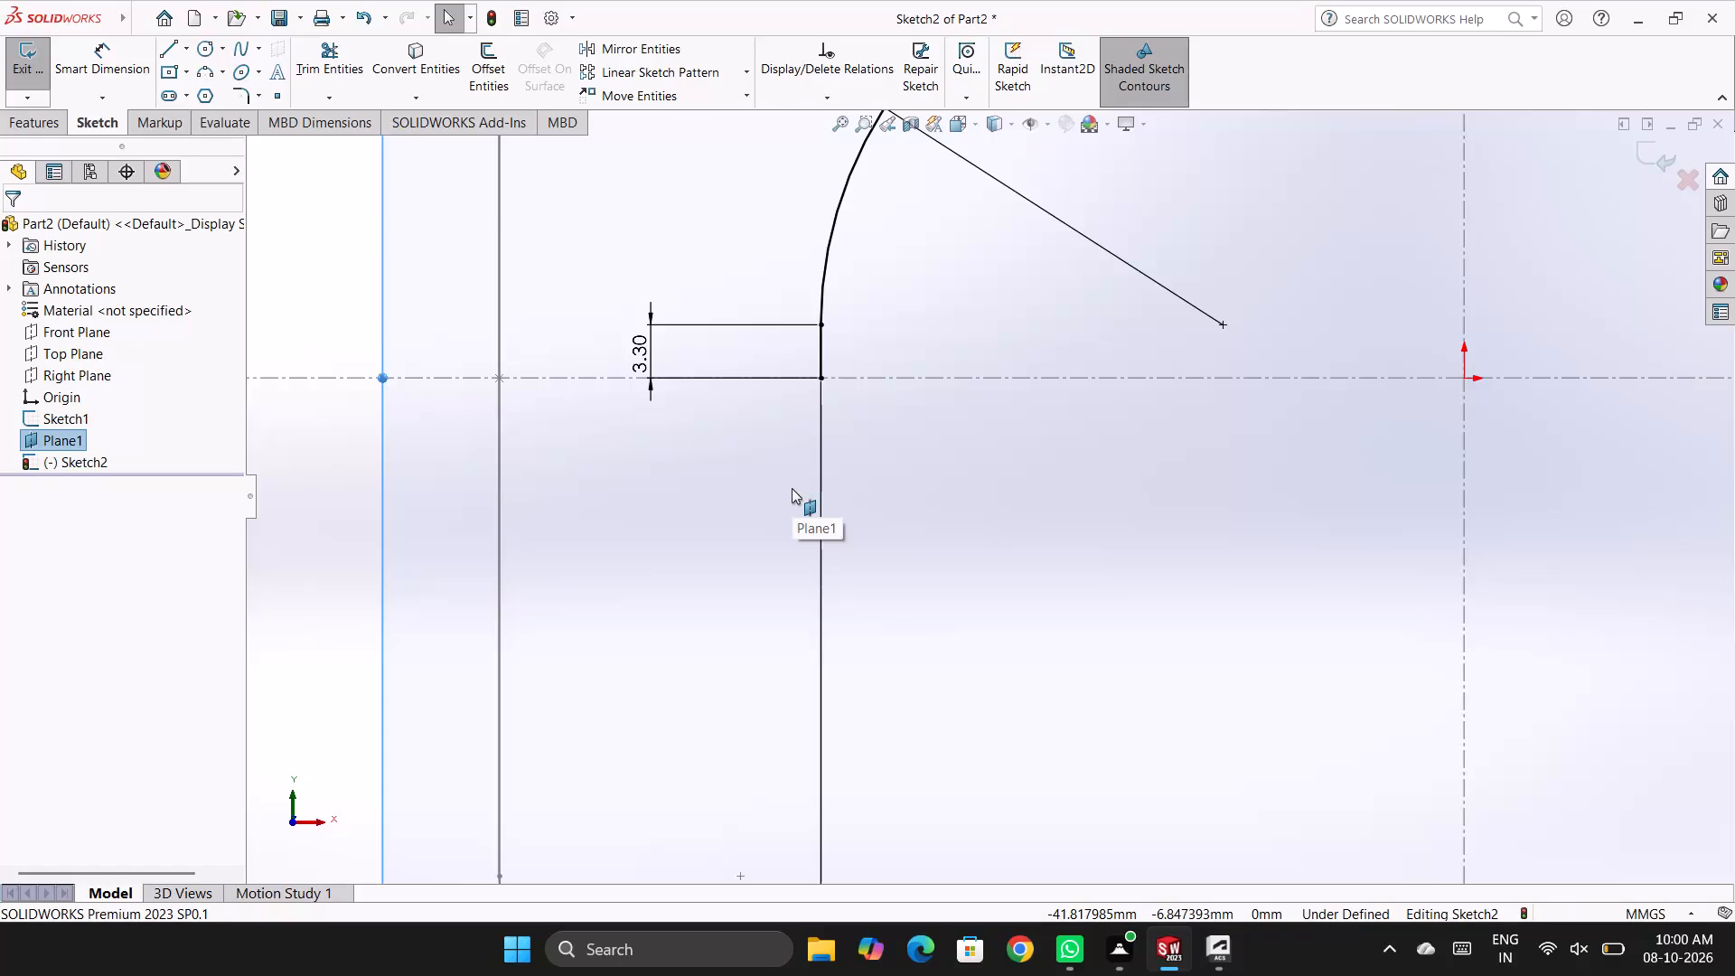
Move the lower endpoint of the longer vertical line, 70 mm from the vertical centreline, up onto the horizontal centreline.
scroll(821, 205, up, 5)
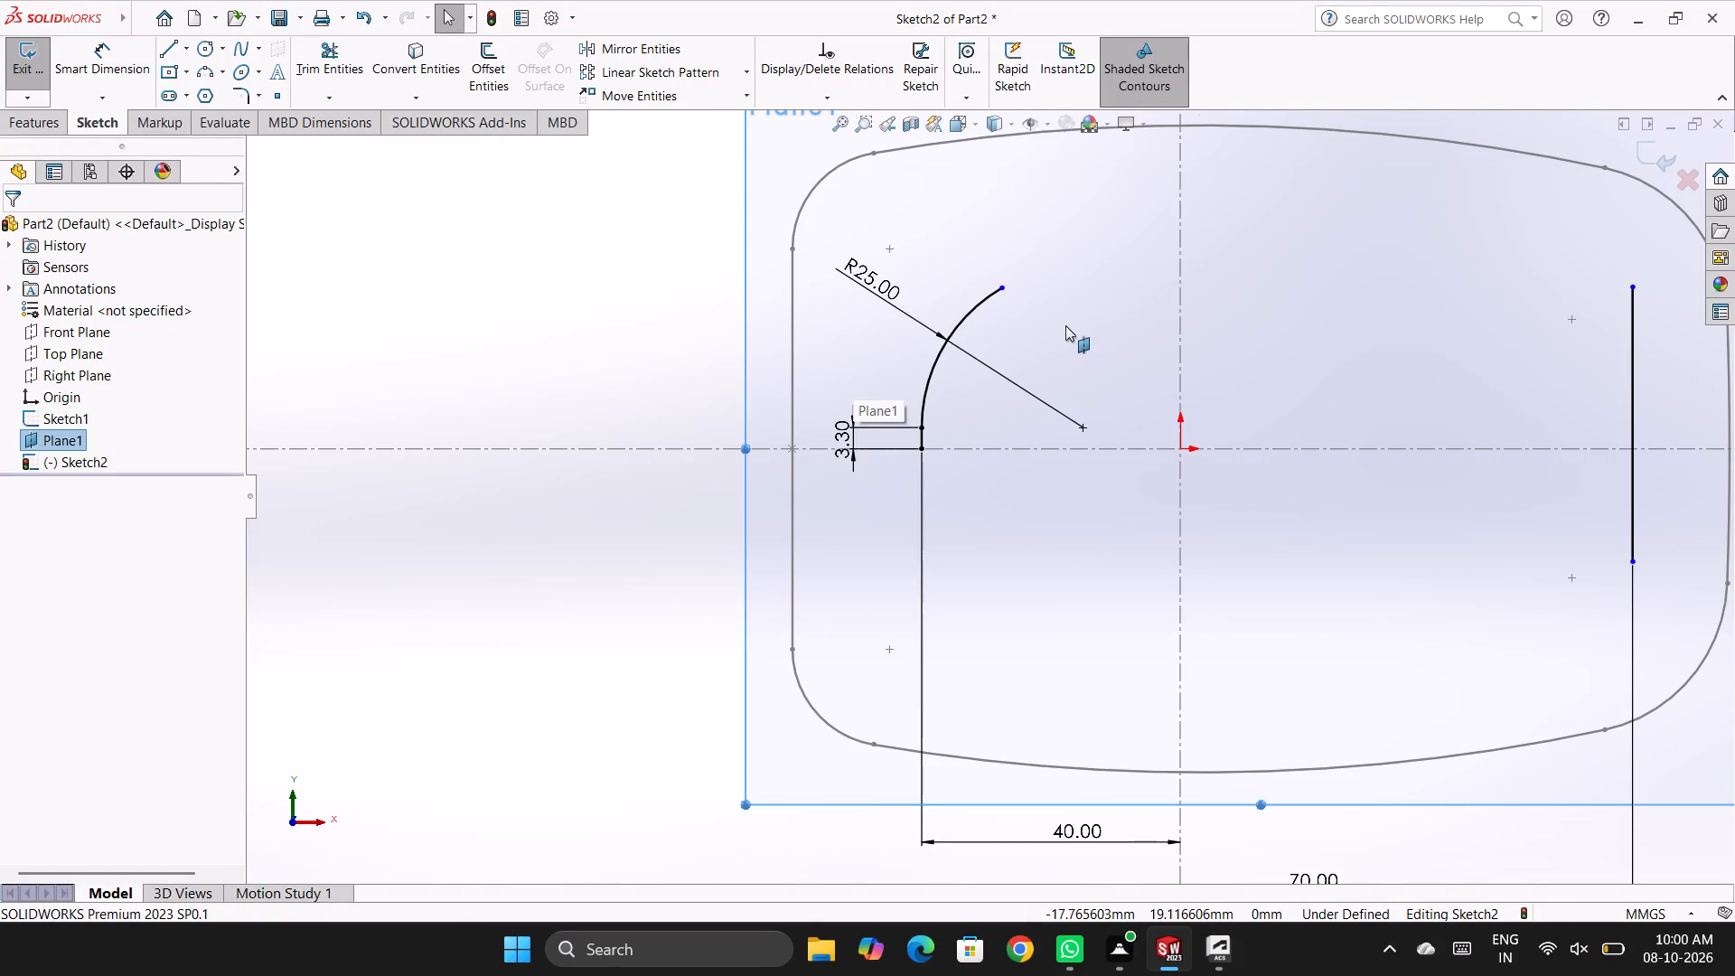
scroll(1065, 325, down, 1)
scroll(835, 337, up, 1)
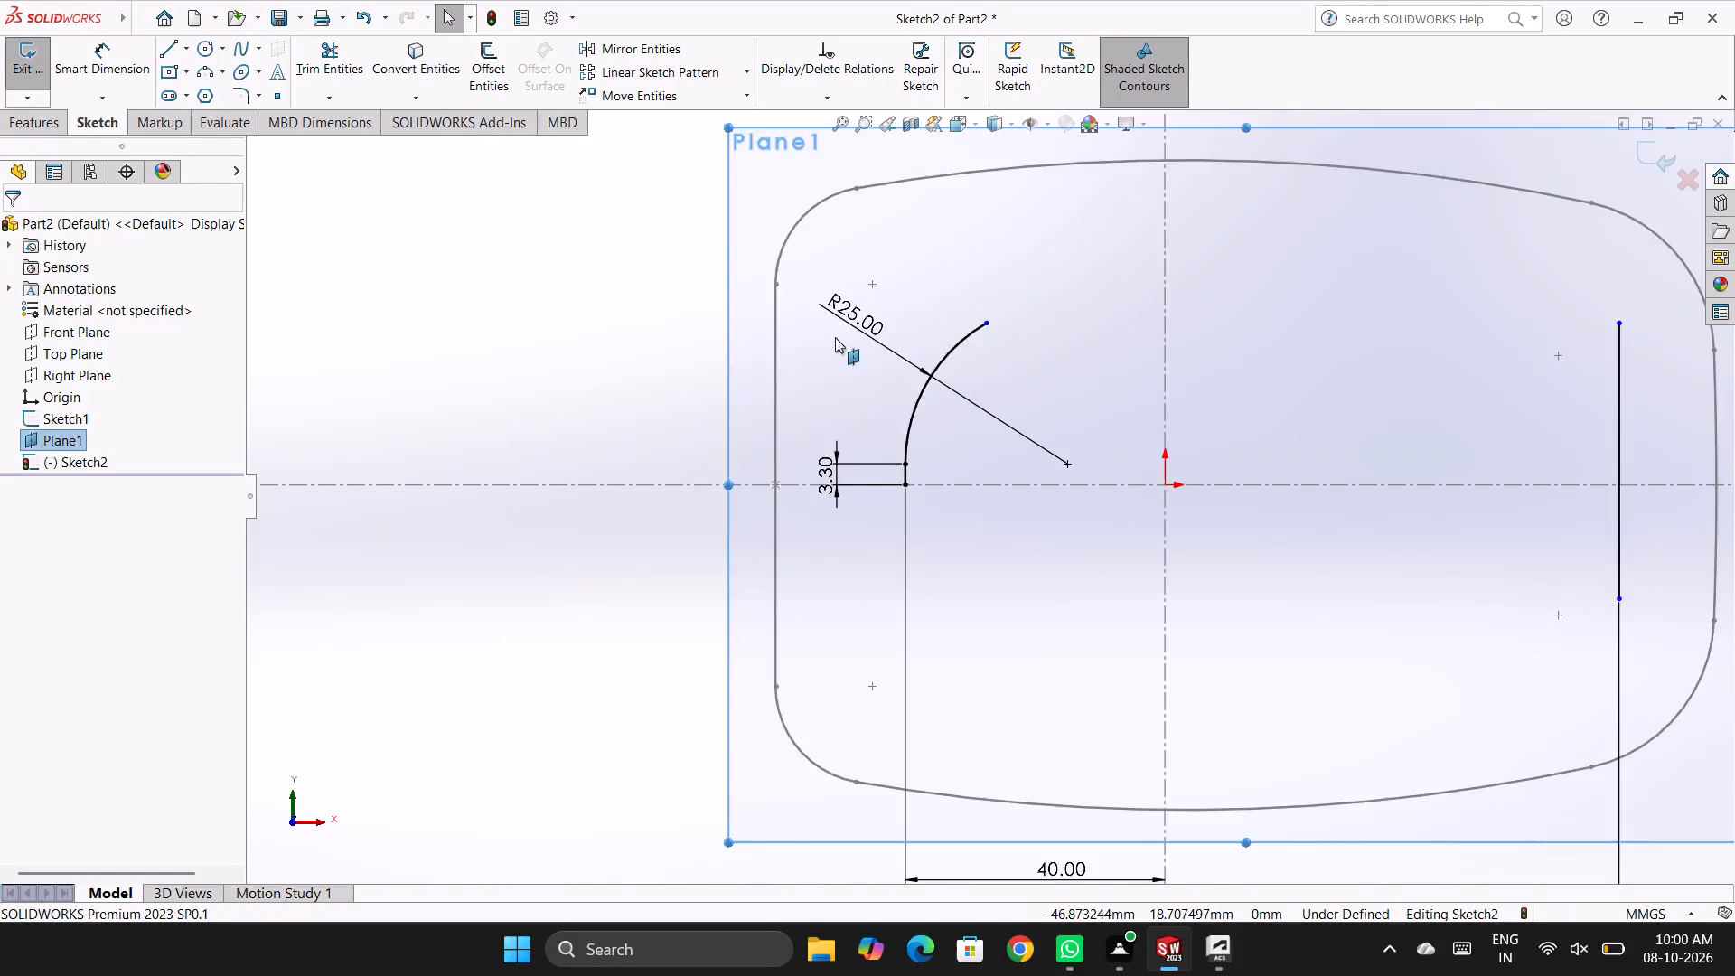
scroll(835, 337, up, 3)
scroll(1249, 451, down, 1)
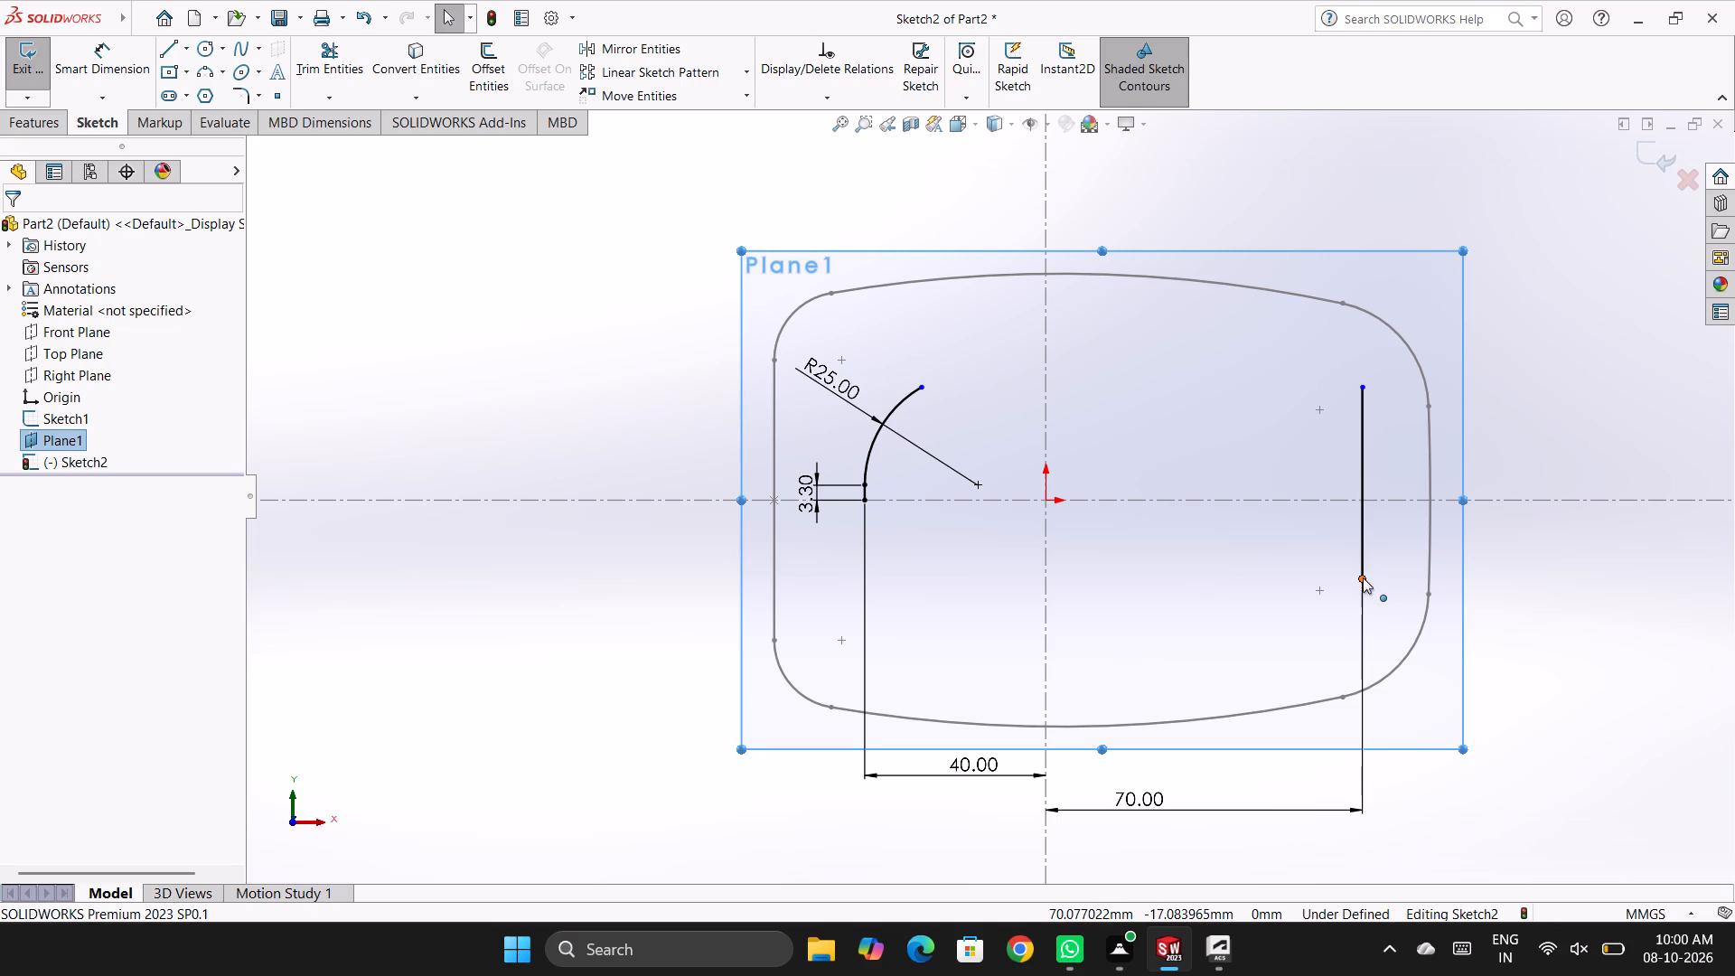
drag(1363, 577, 1362, 496)
click(1565, 278)
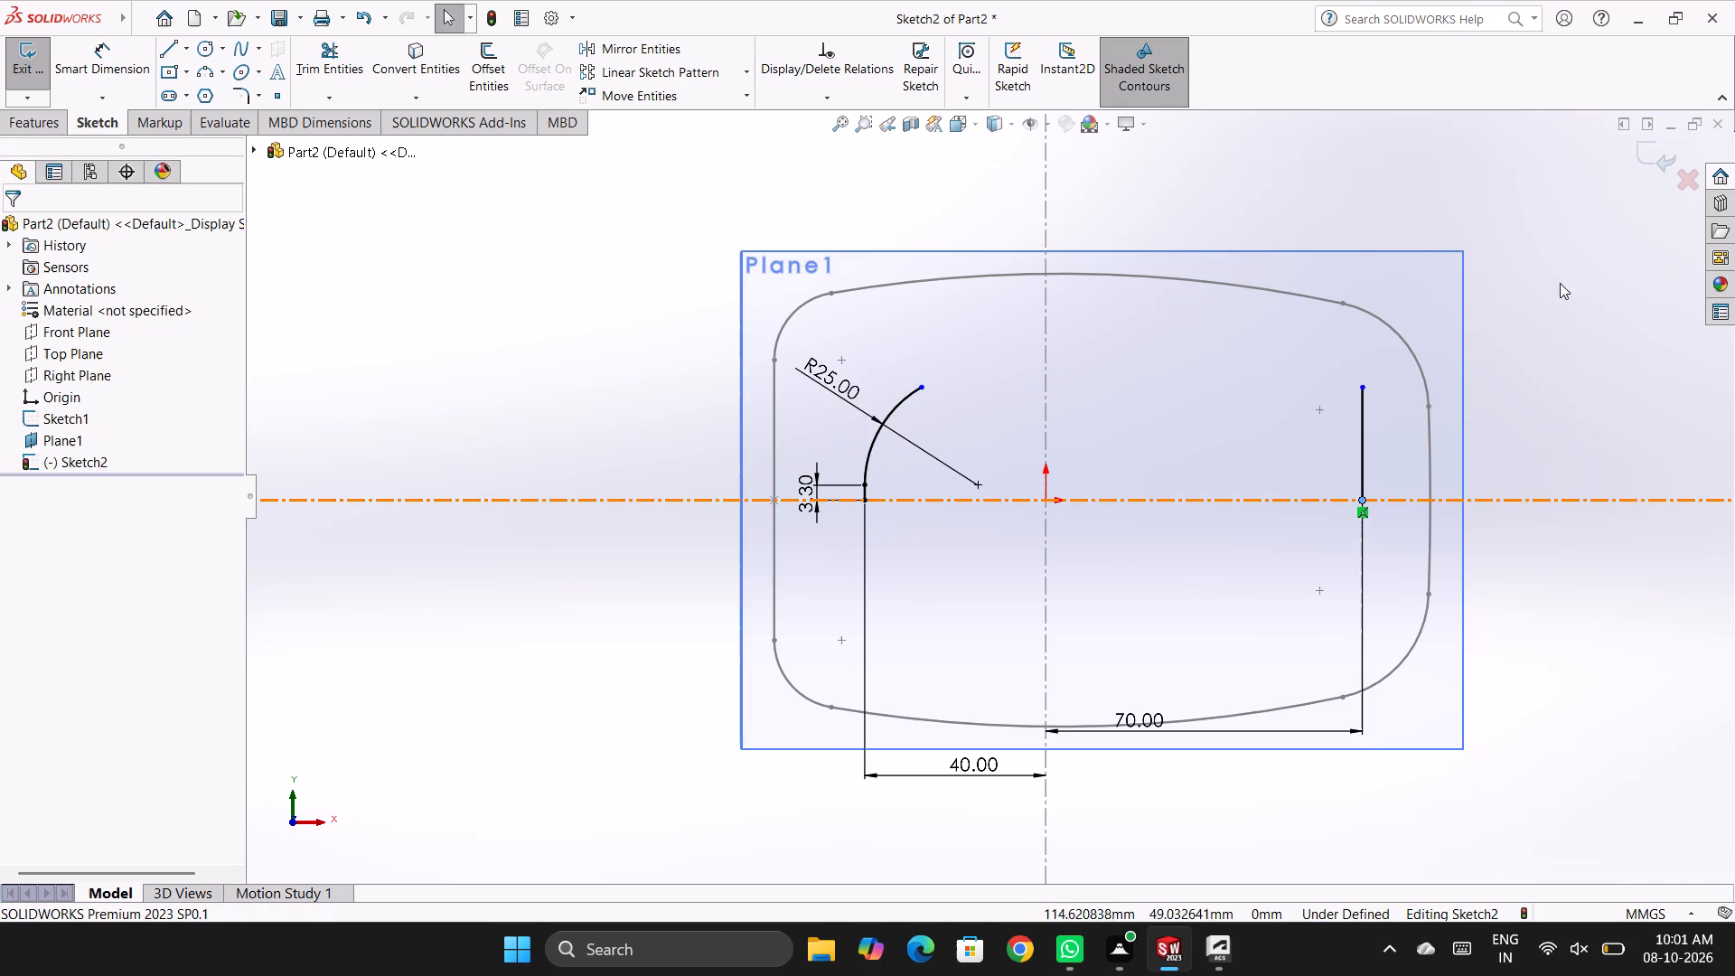
Dimension the length of the vertical line 70 mm from the vertical centreline as 20 mm.
click(112, 41)
click(1361, 453)
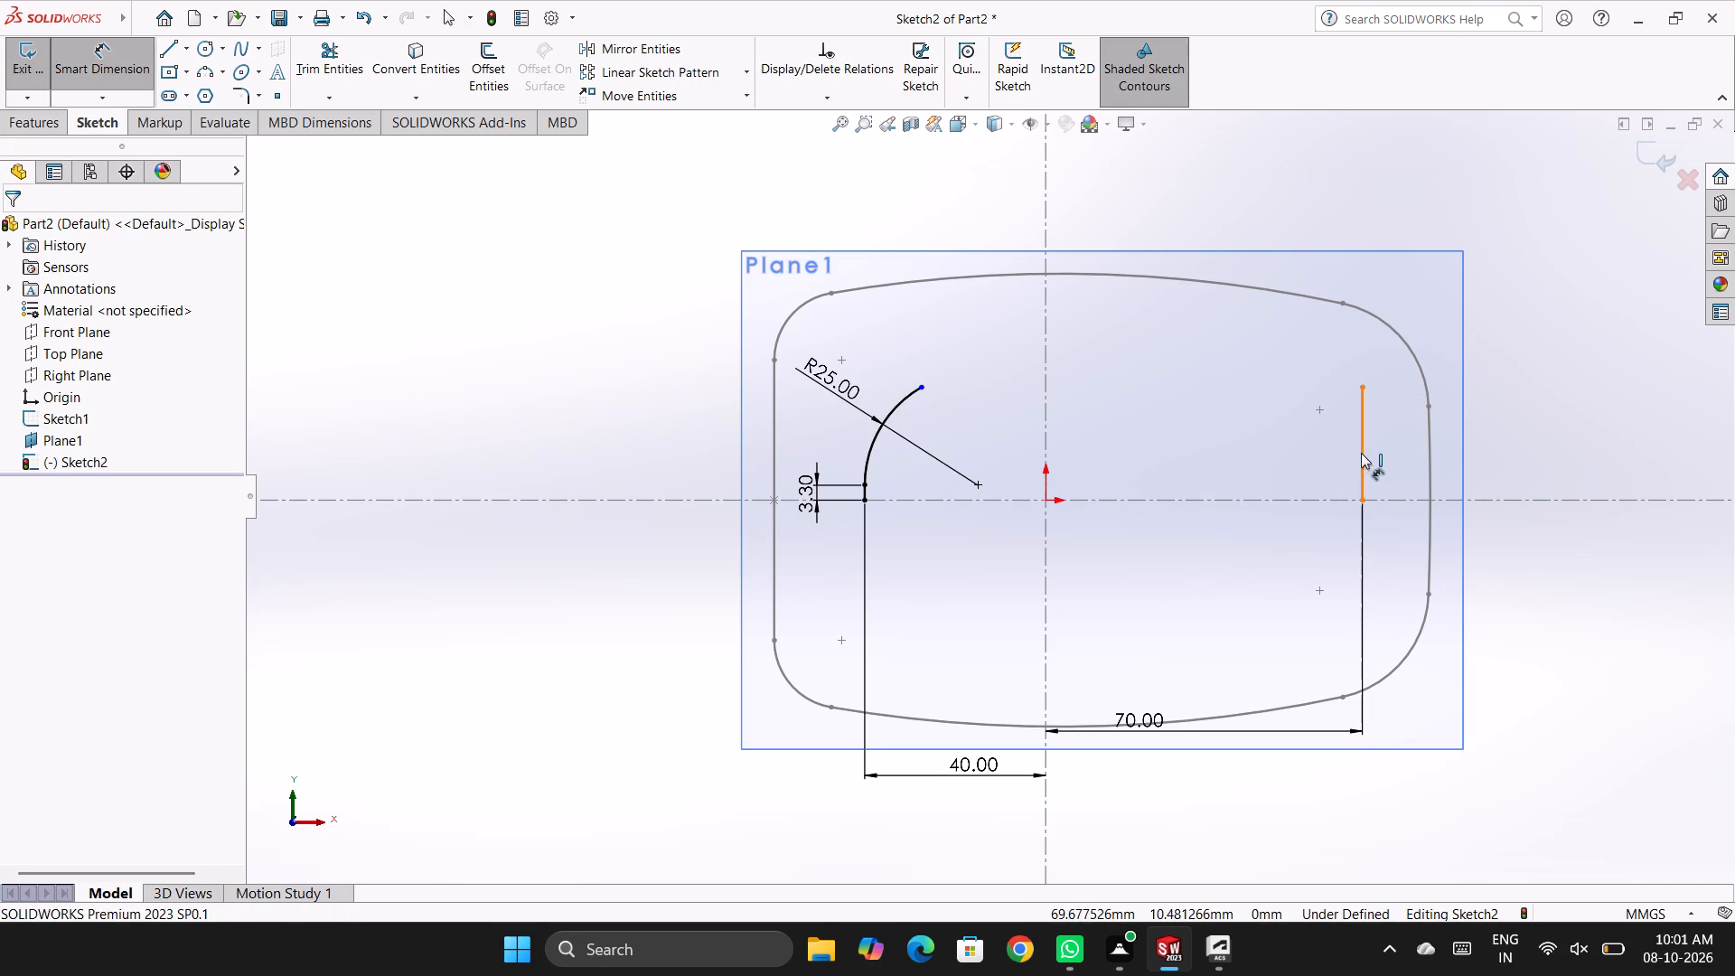
click(1562, 467)
text(20)
key(Return)
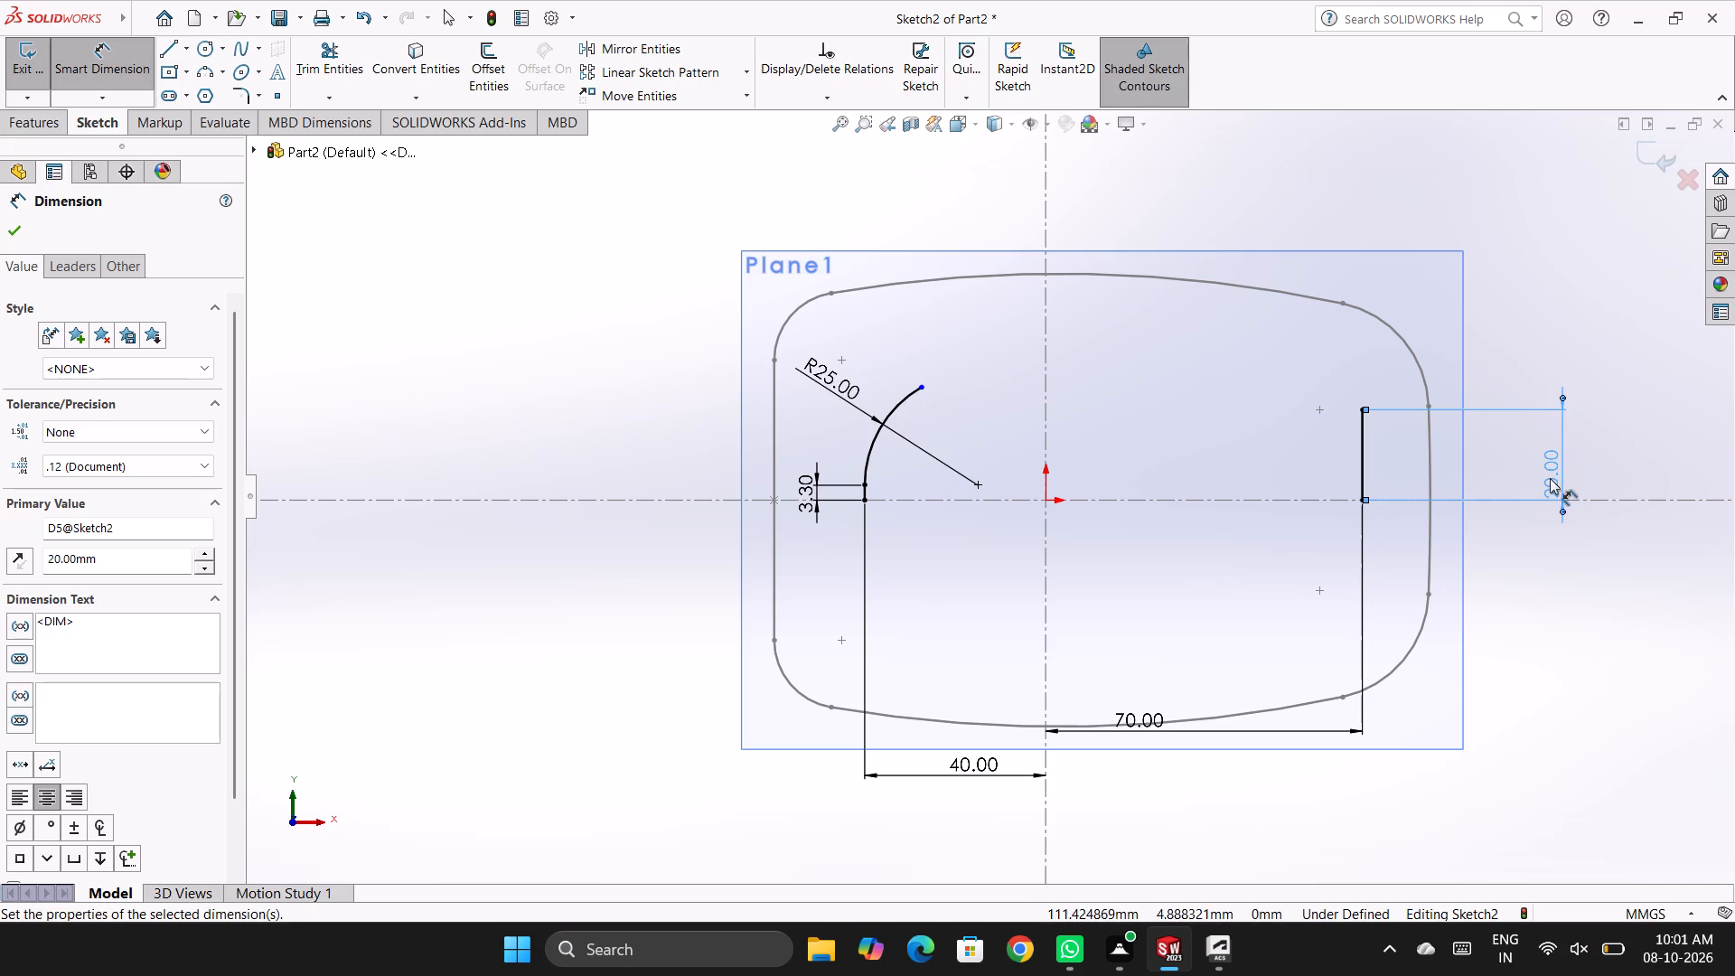
Set that vertical line's length dimension to 25 mm.
double_click(1550, 478)
text(25)
key(Return)
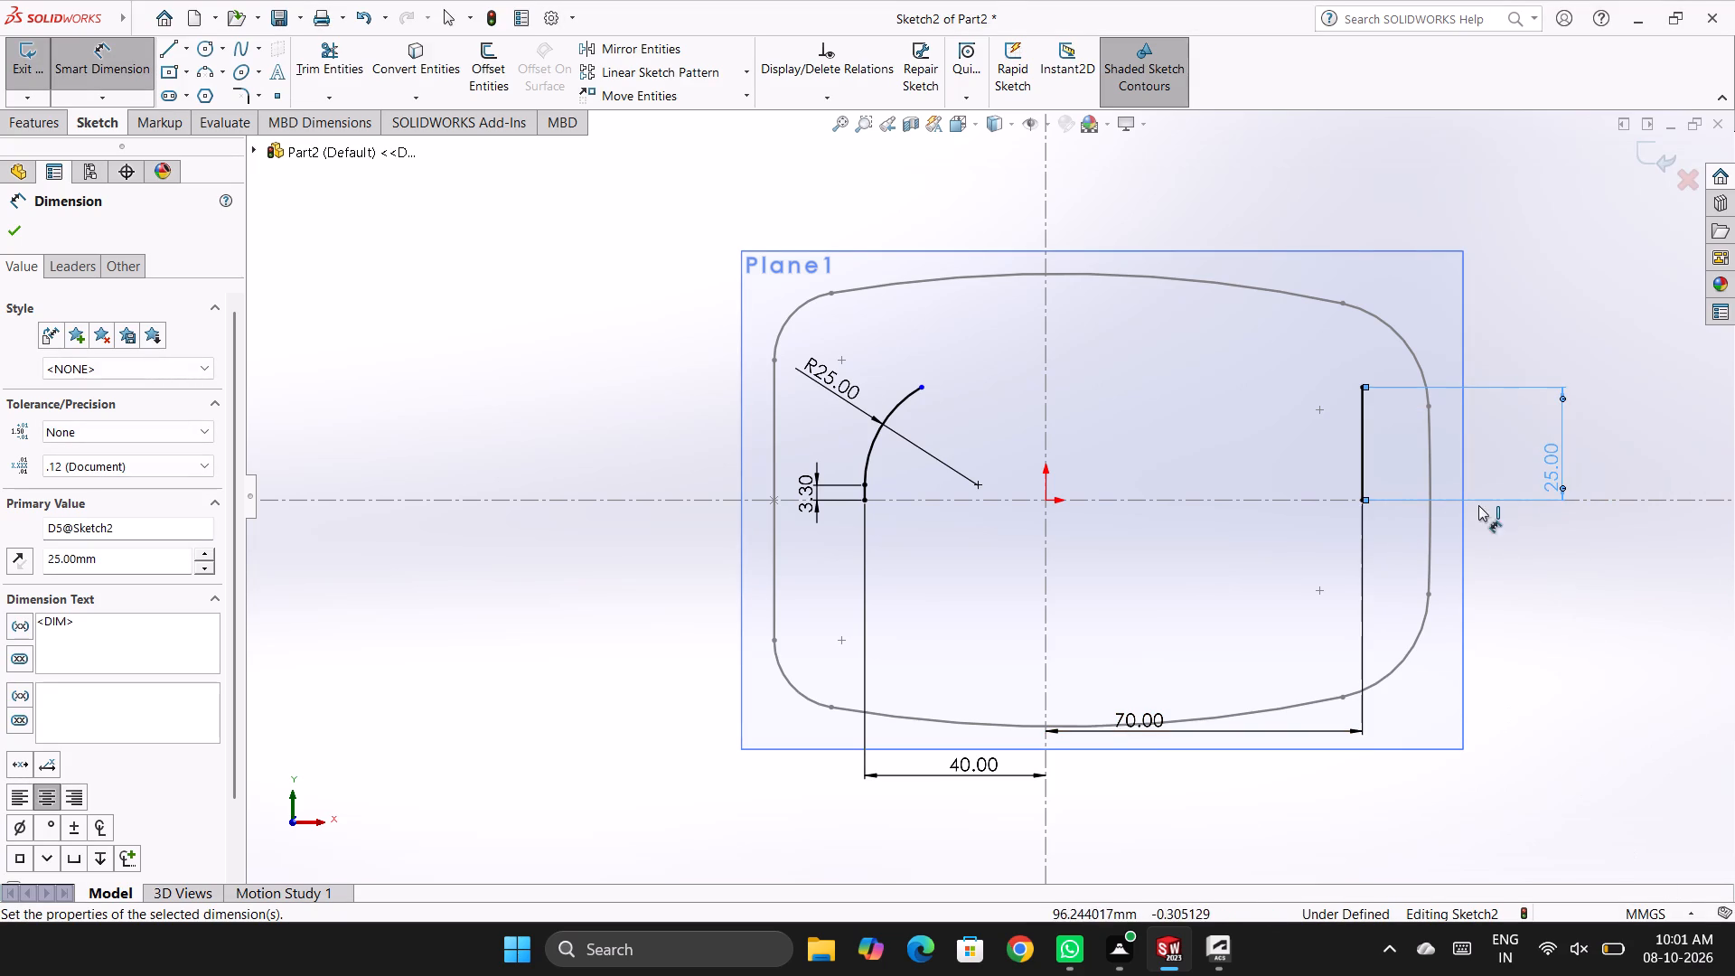
double_click(1556, 472)
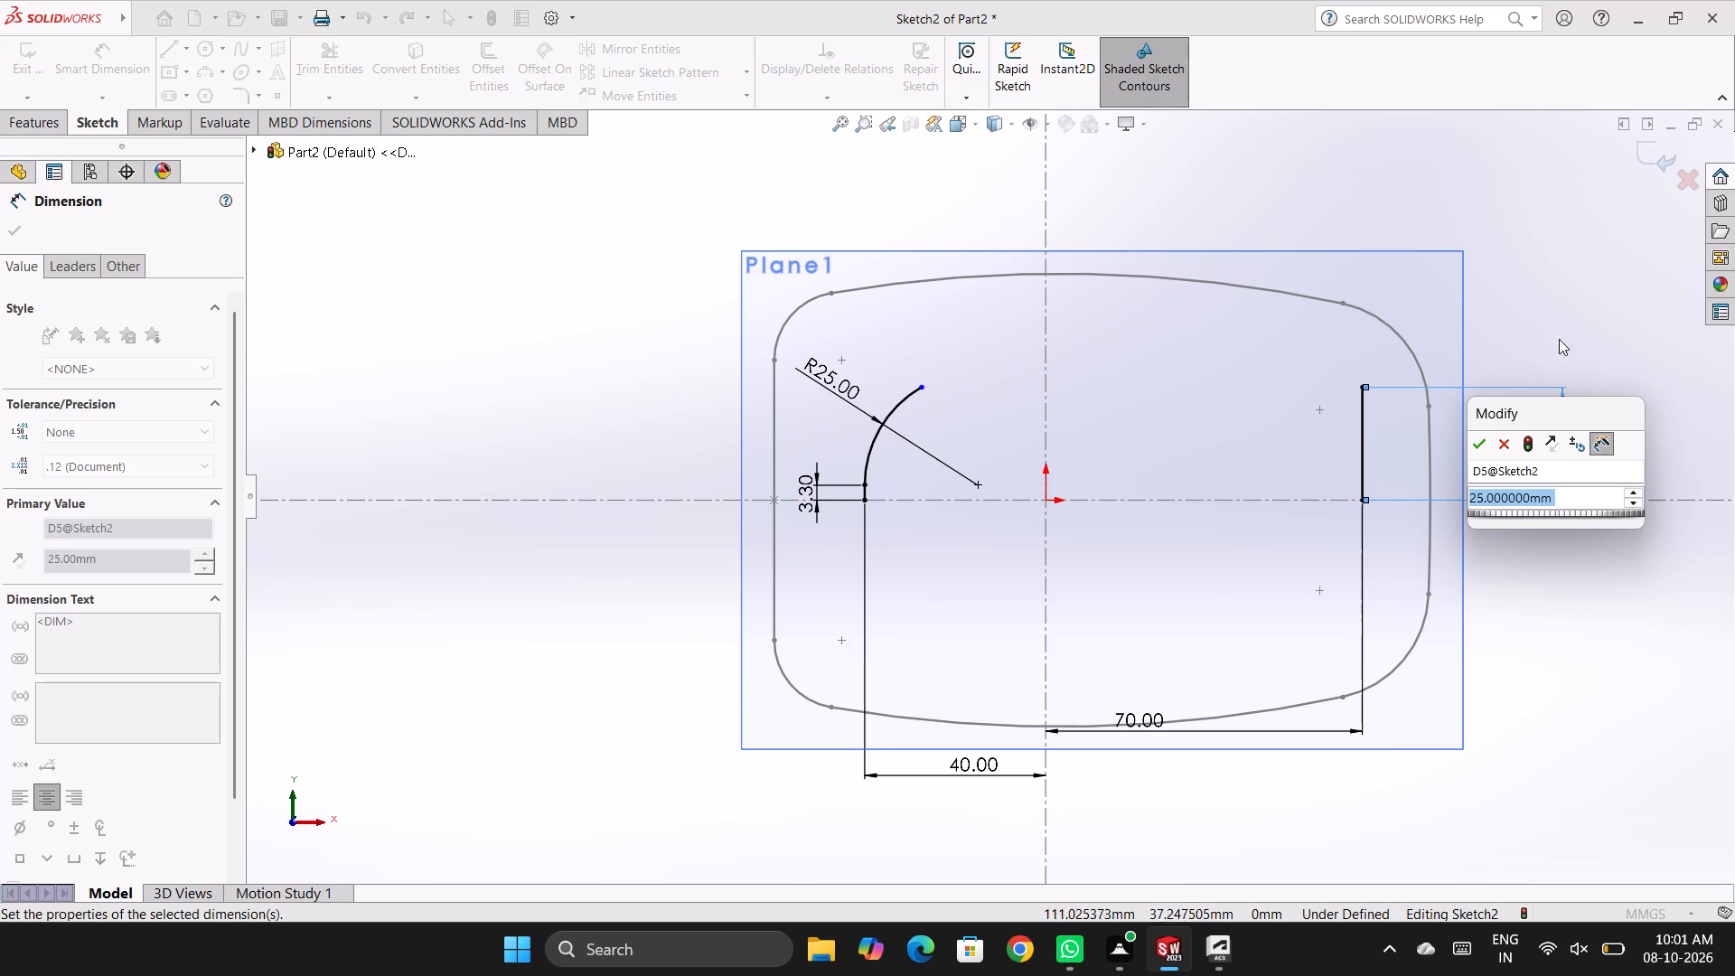
click(1504, 443)
click(1618, 263)
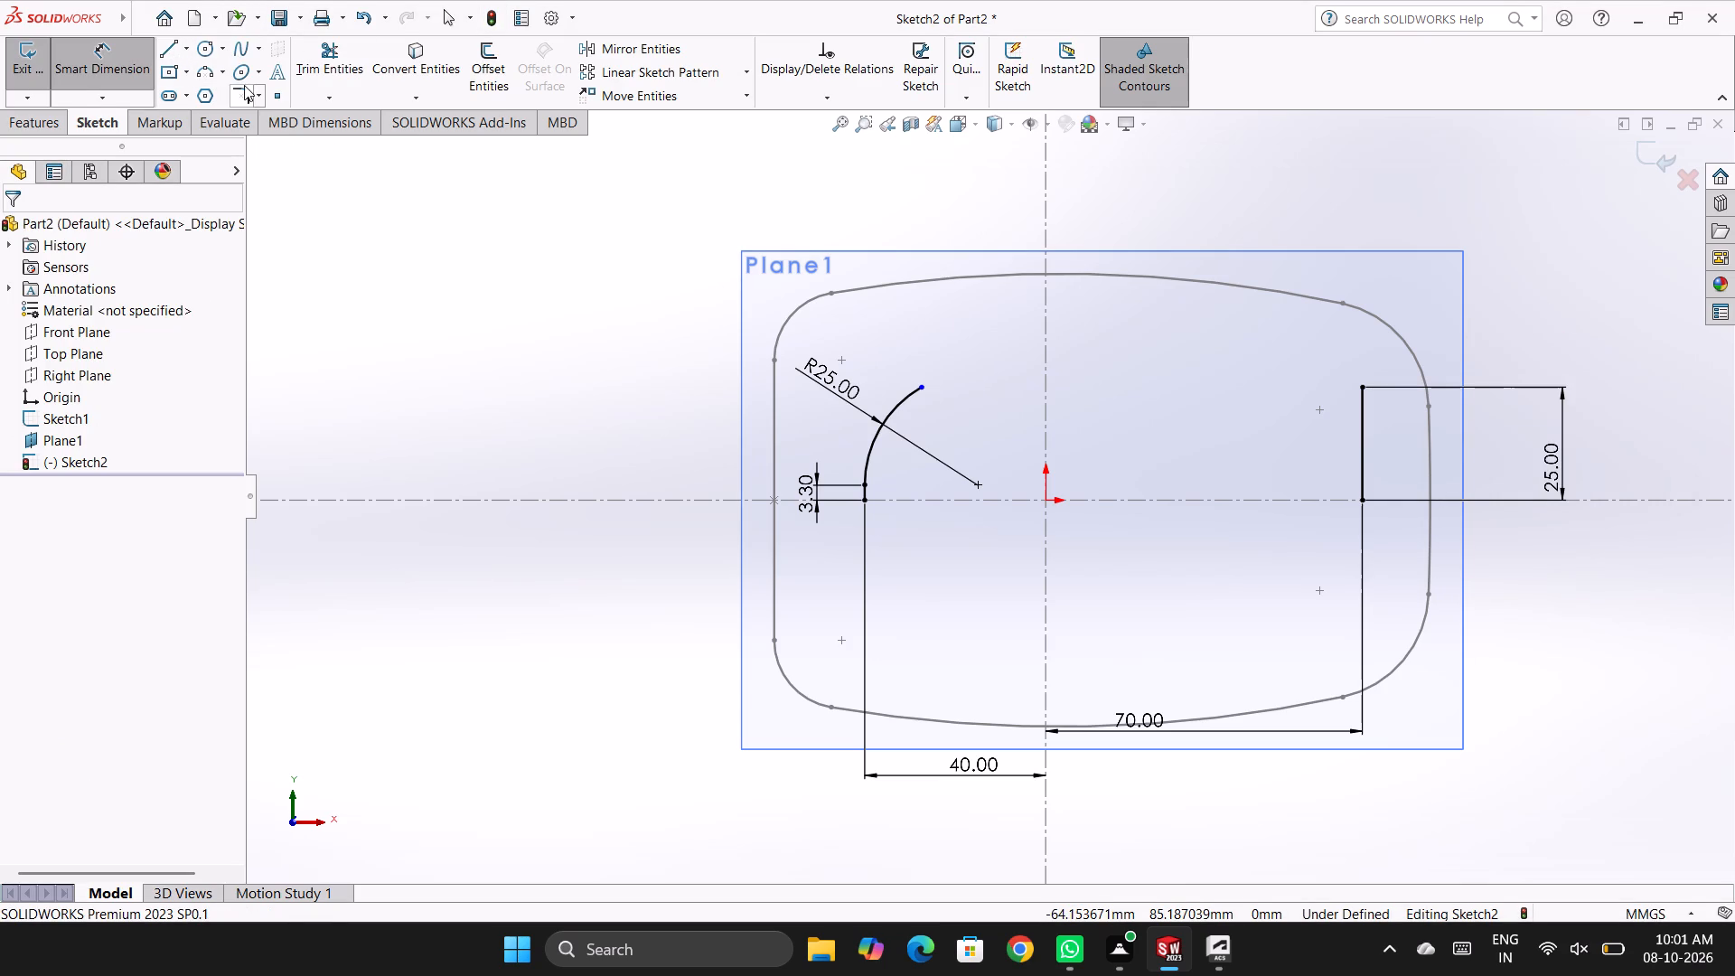
Sketch a three-point arc of about 13.5 mm radius from the 25 mm line's upper endpoint, bulging upward and ending towards the vertical centreline.
click(195, 64)
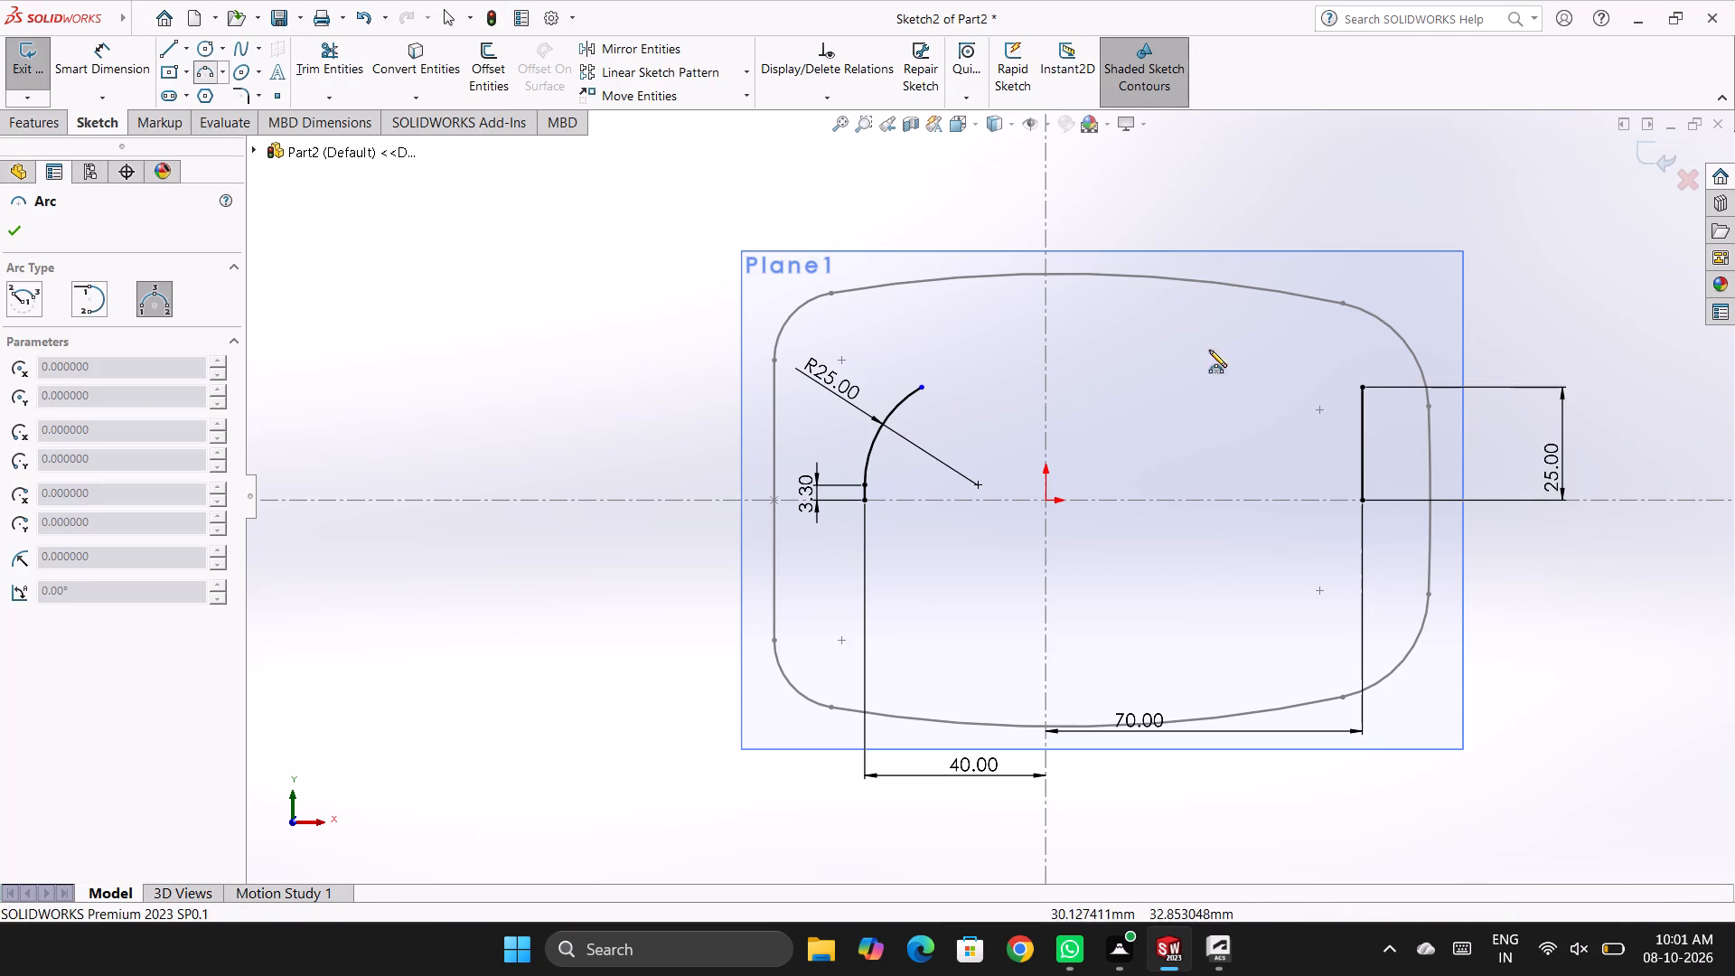
click(1366, 391)
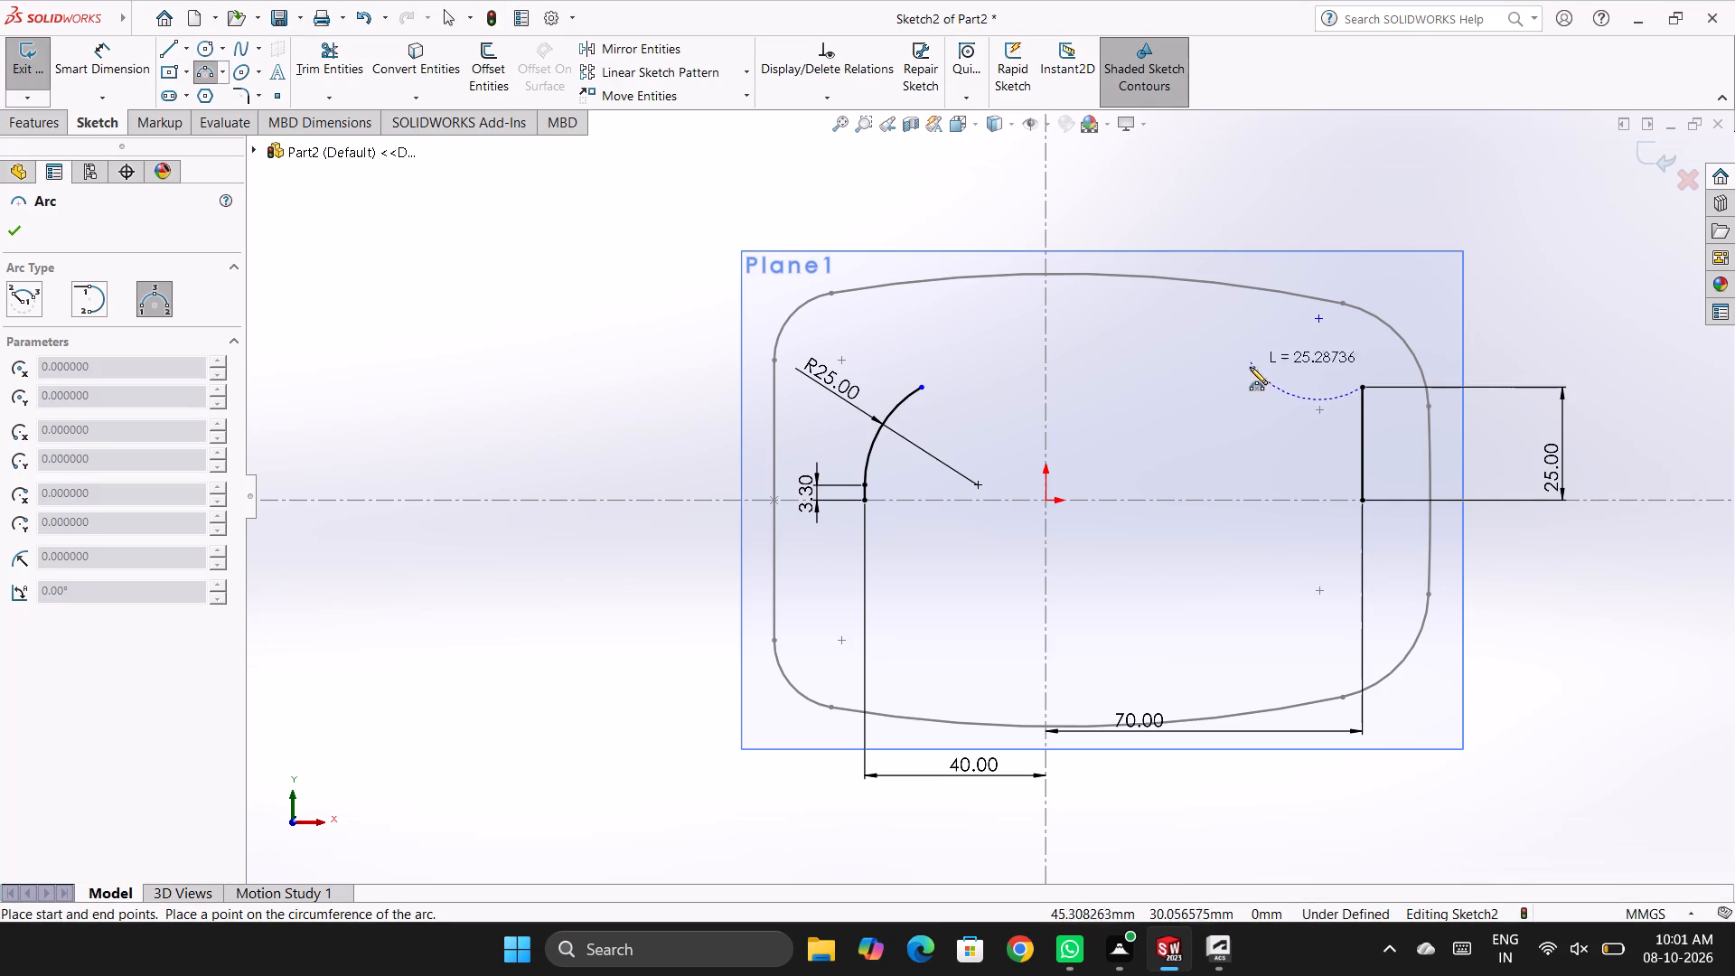
click(1246, 363)
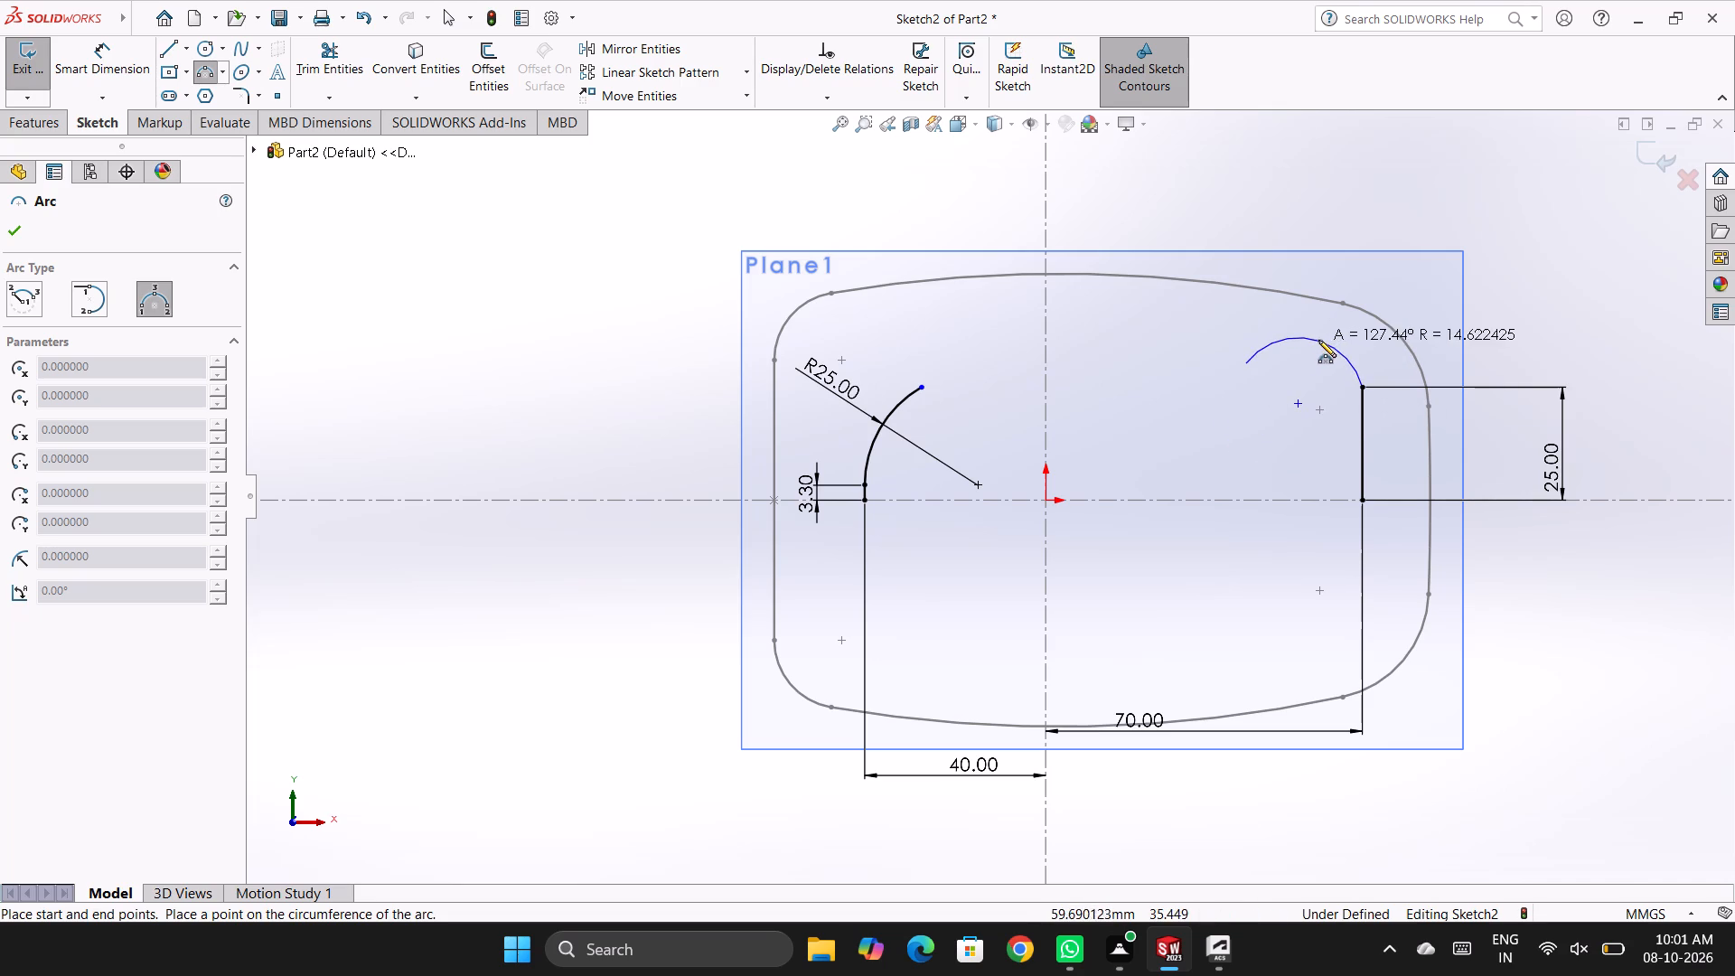
click(1342, 343)
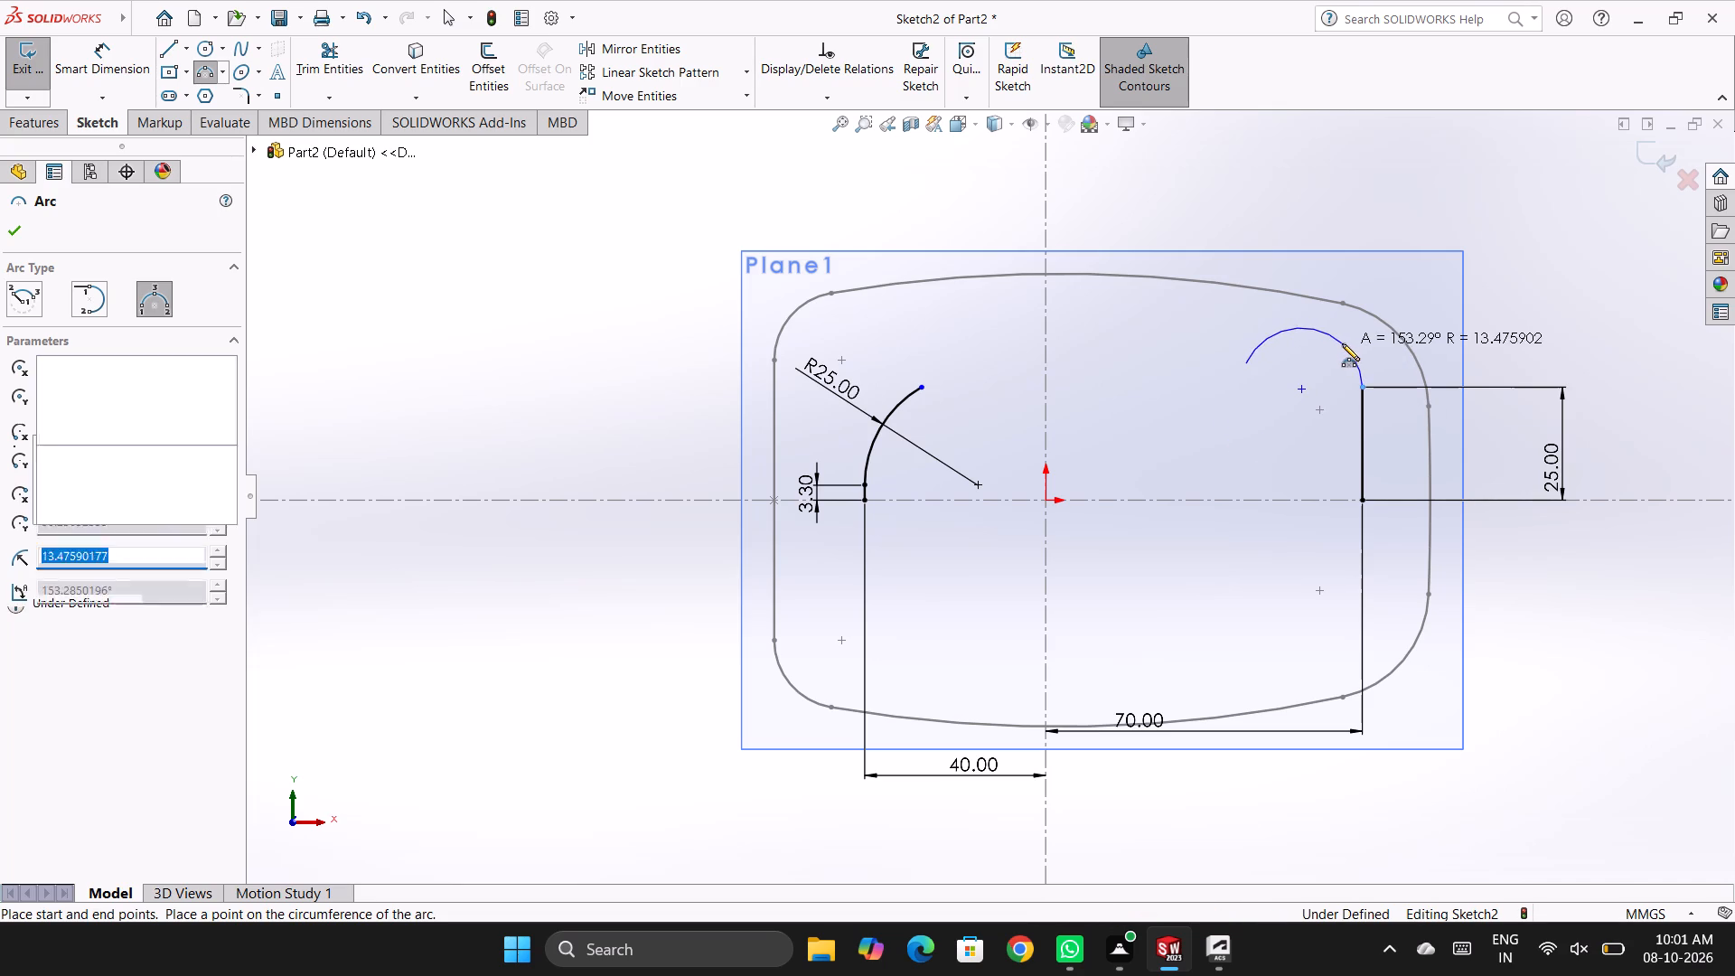
click(22, 239)
Dimension the new arc's radius as 14 mm.
click(110, 66)
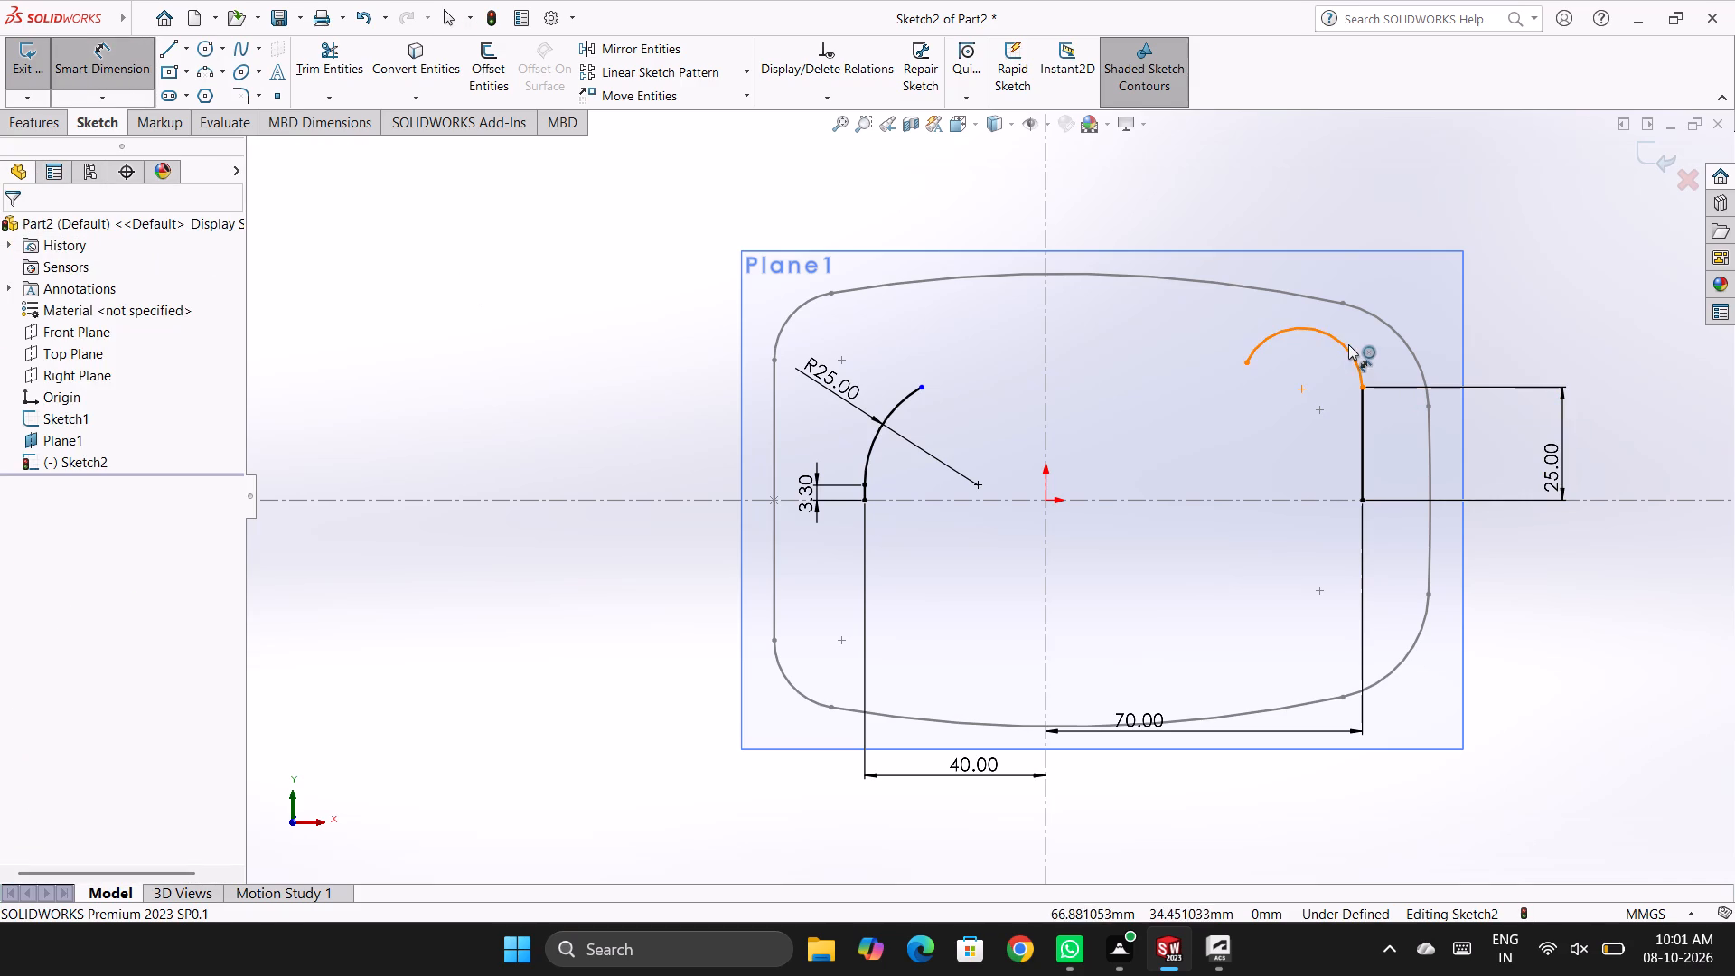
click(1351, 343)
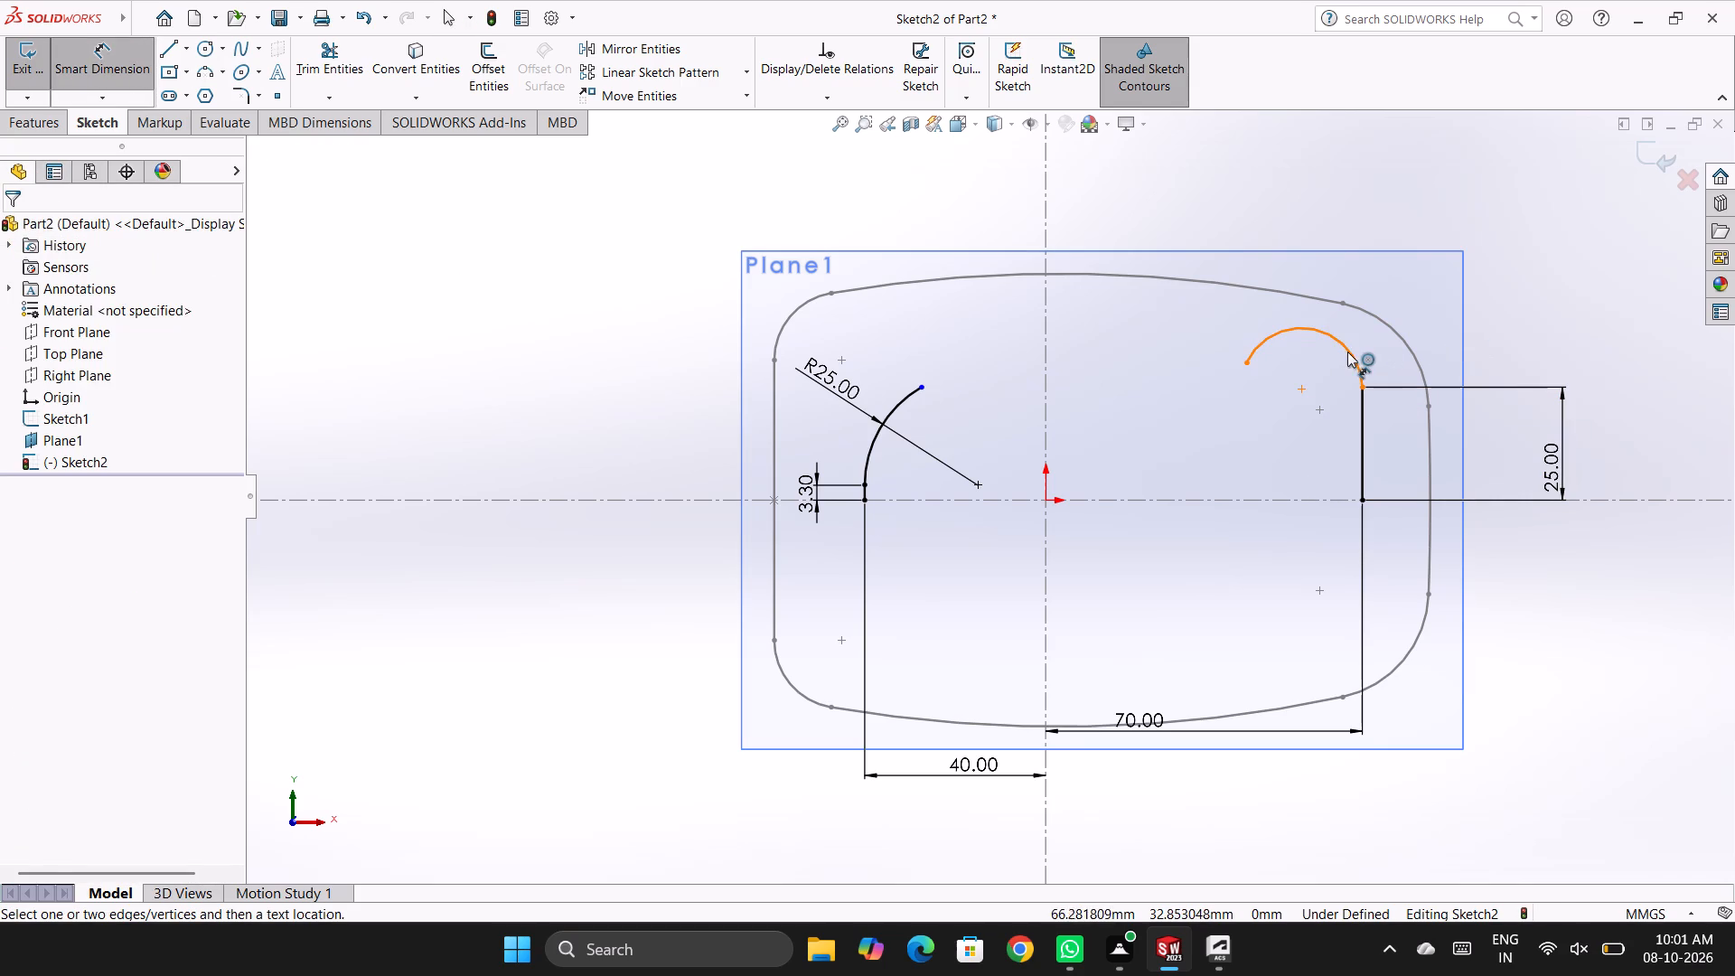
click(1349, 352)
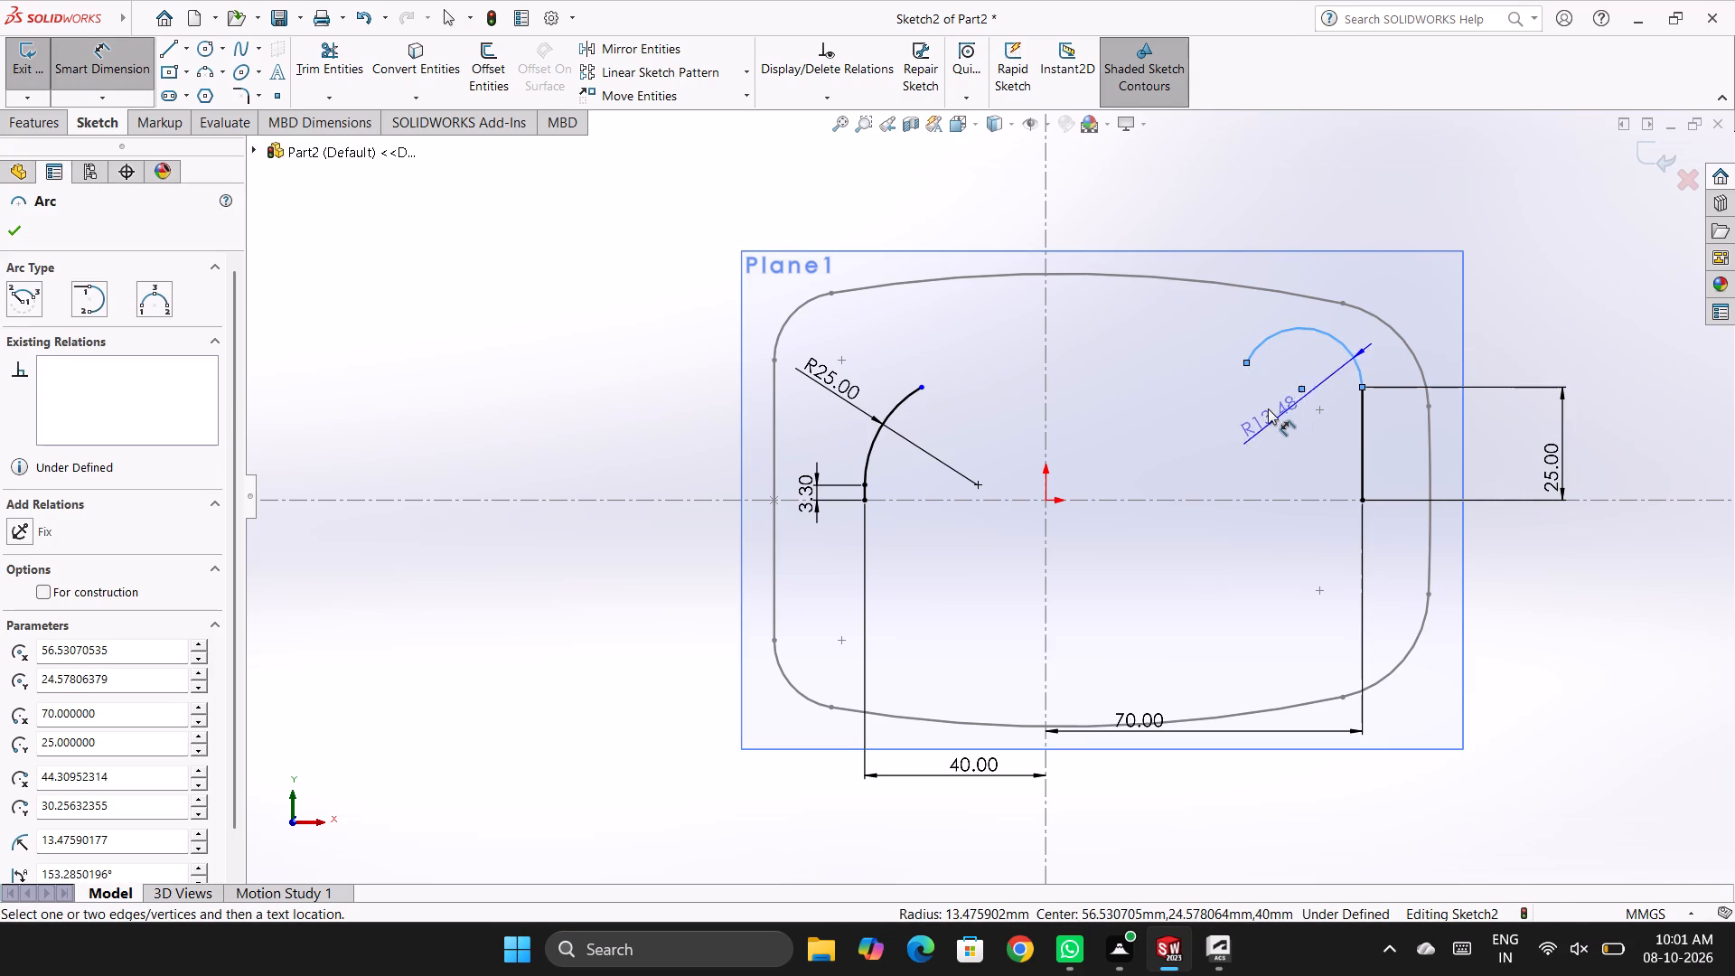
click(1255, 416)
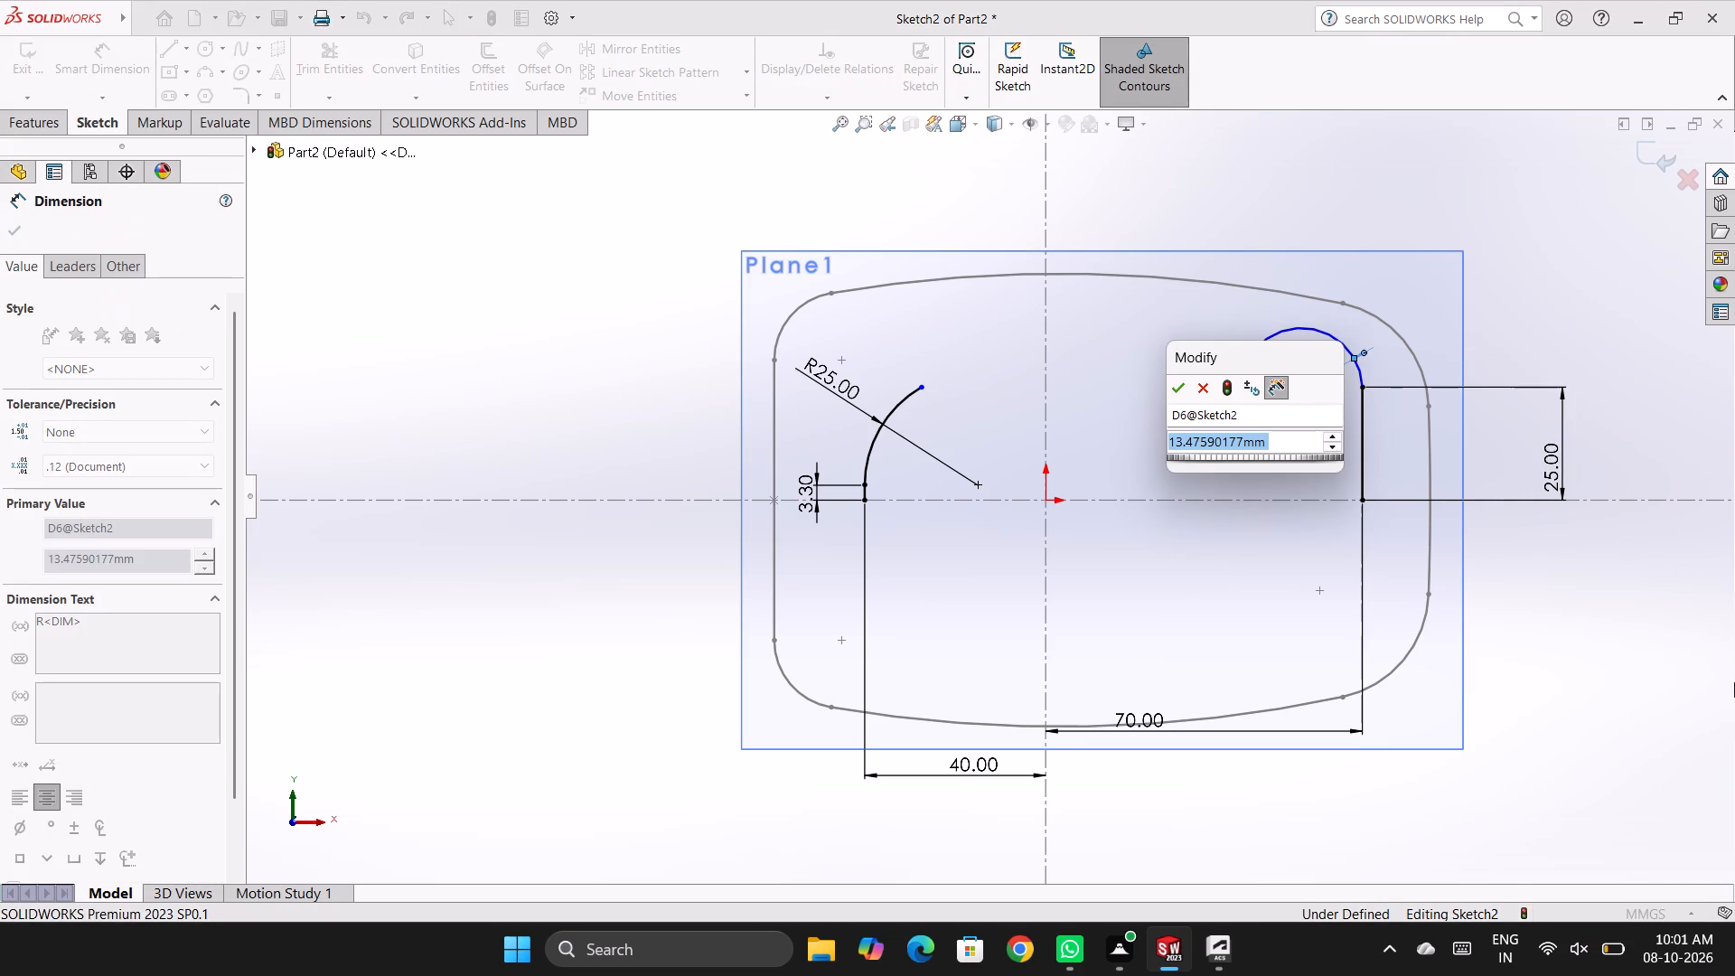
text(14)
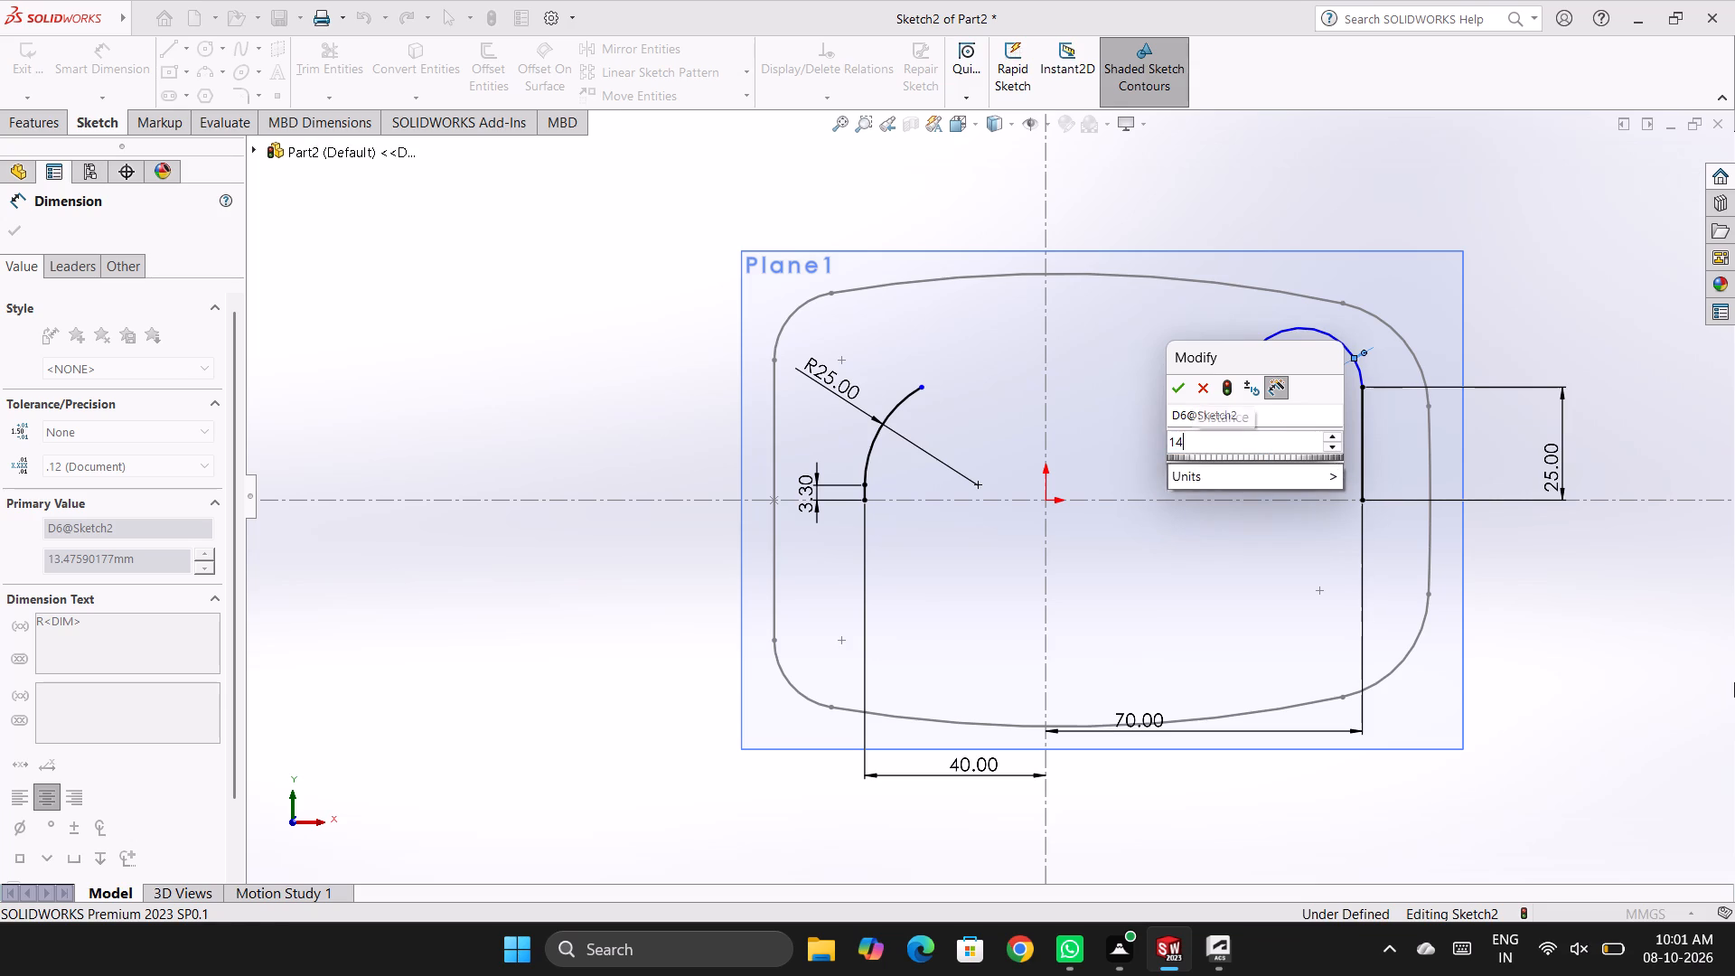
key(Return)
click(1527, 267)
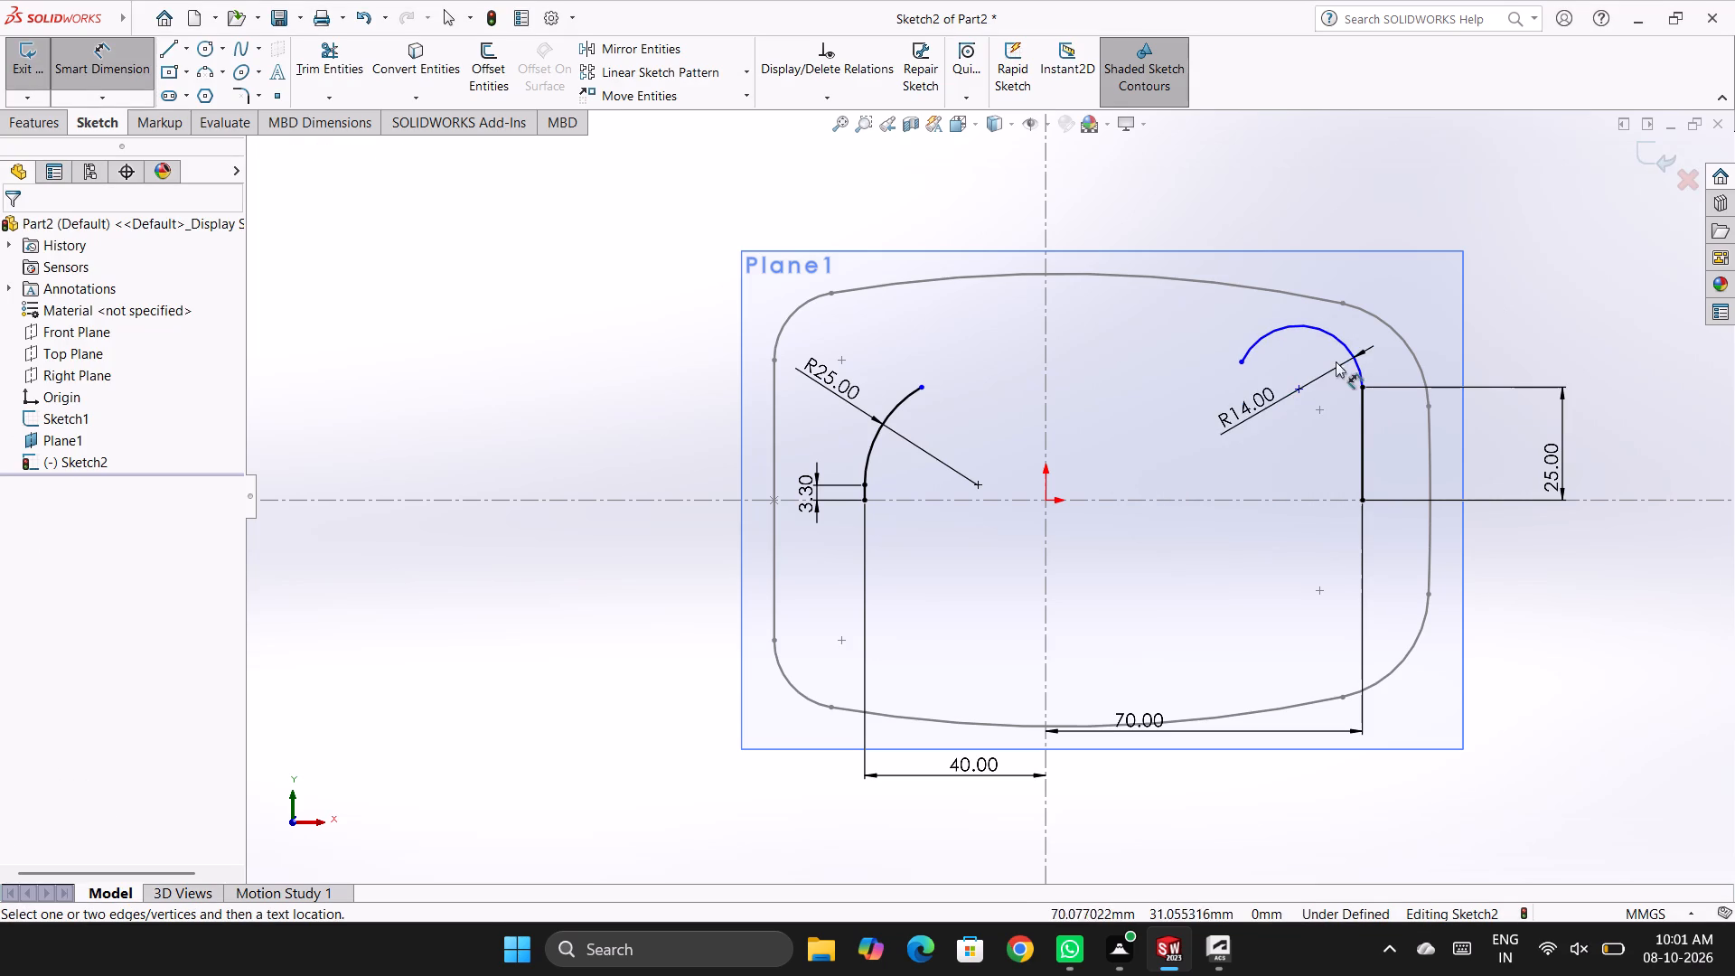
Add a tangent relation between the 14 mm radius arc and the 25 mm vertical line.
right_drag(1519, 303, 1416, 310)
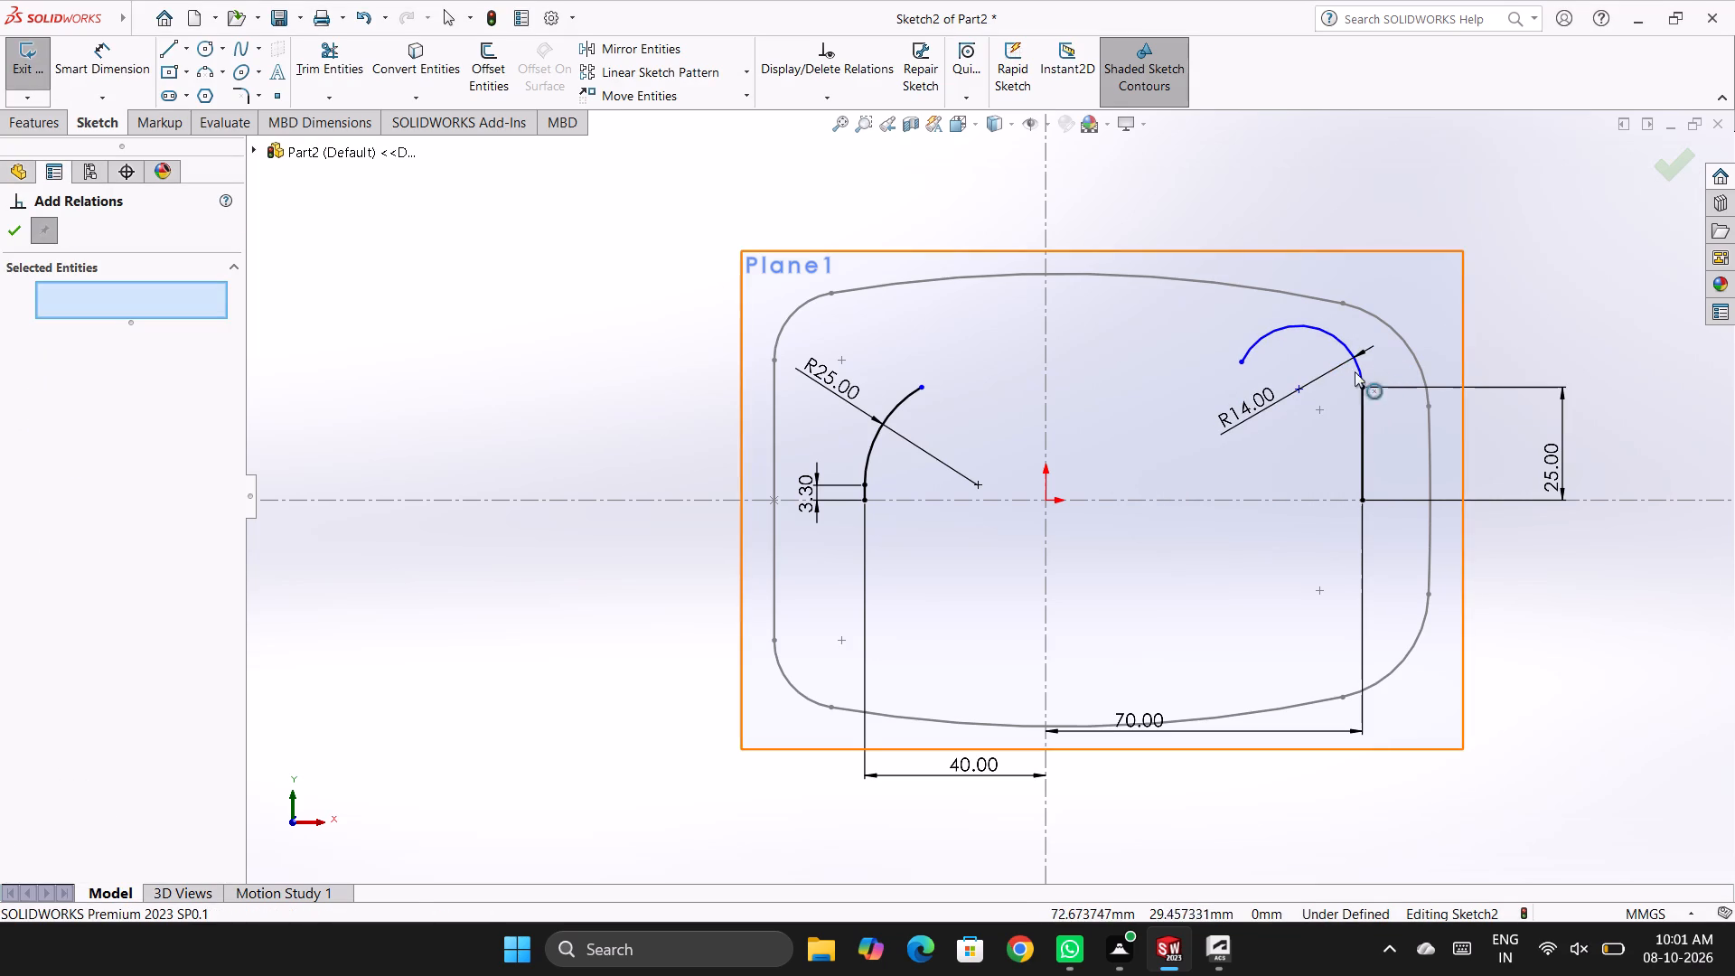
click(1359, 369)
click(1358, 408)
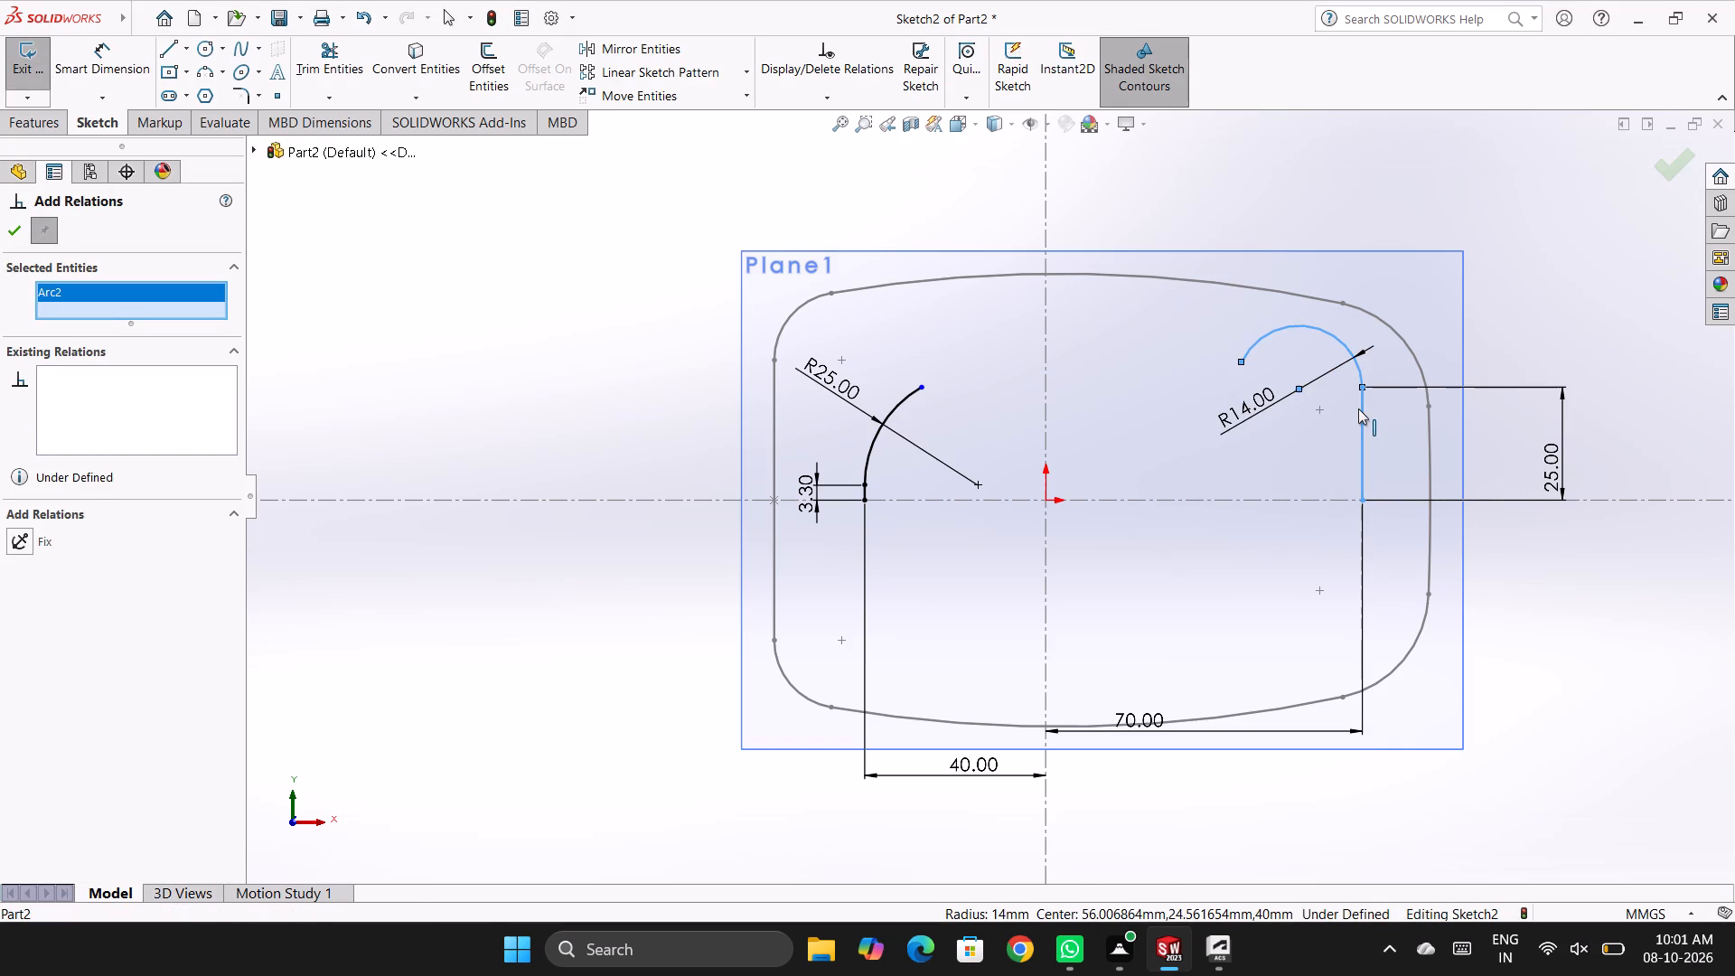
click(61, 556)
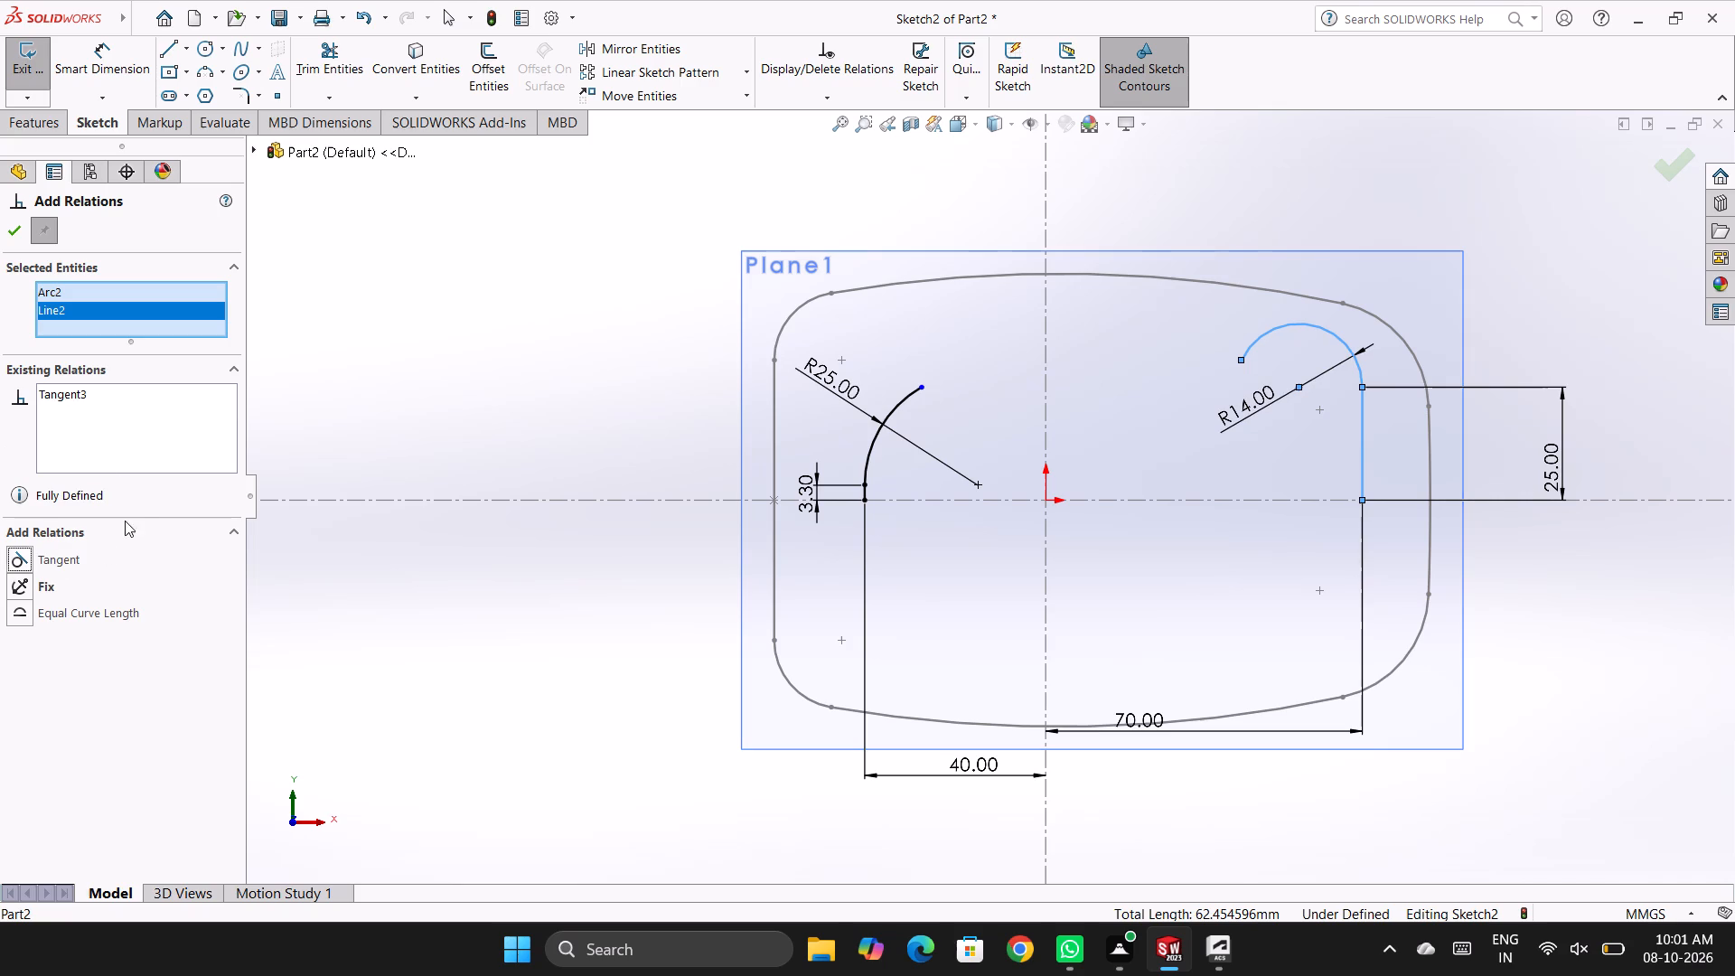
click(11, 228)
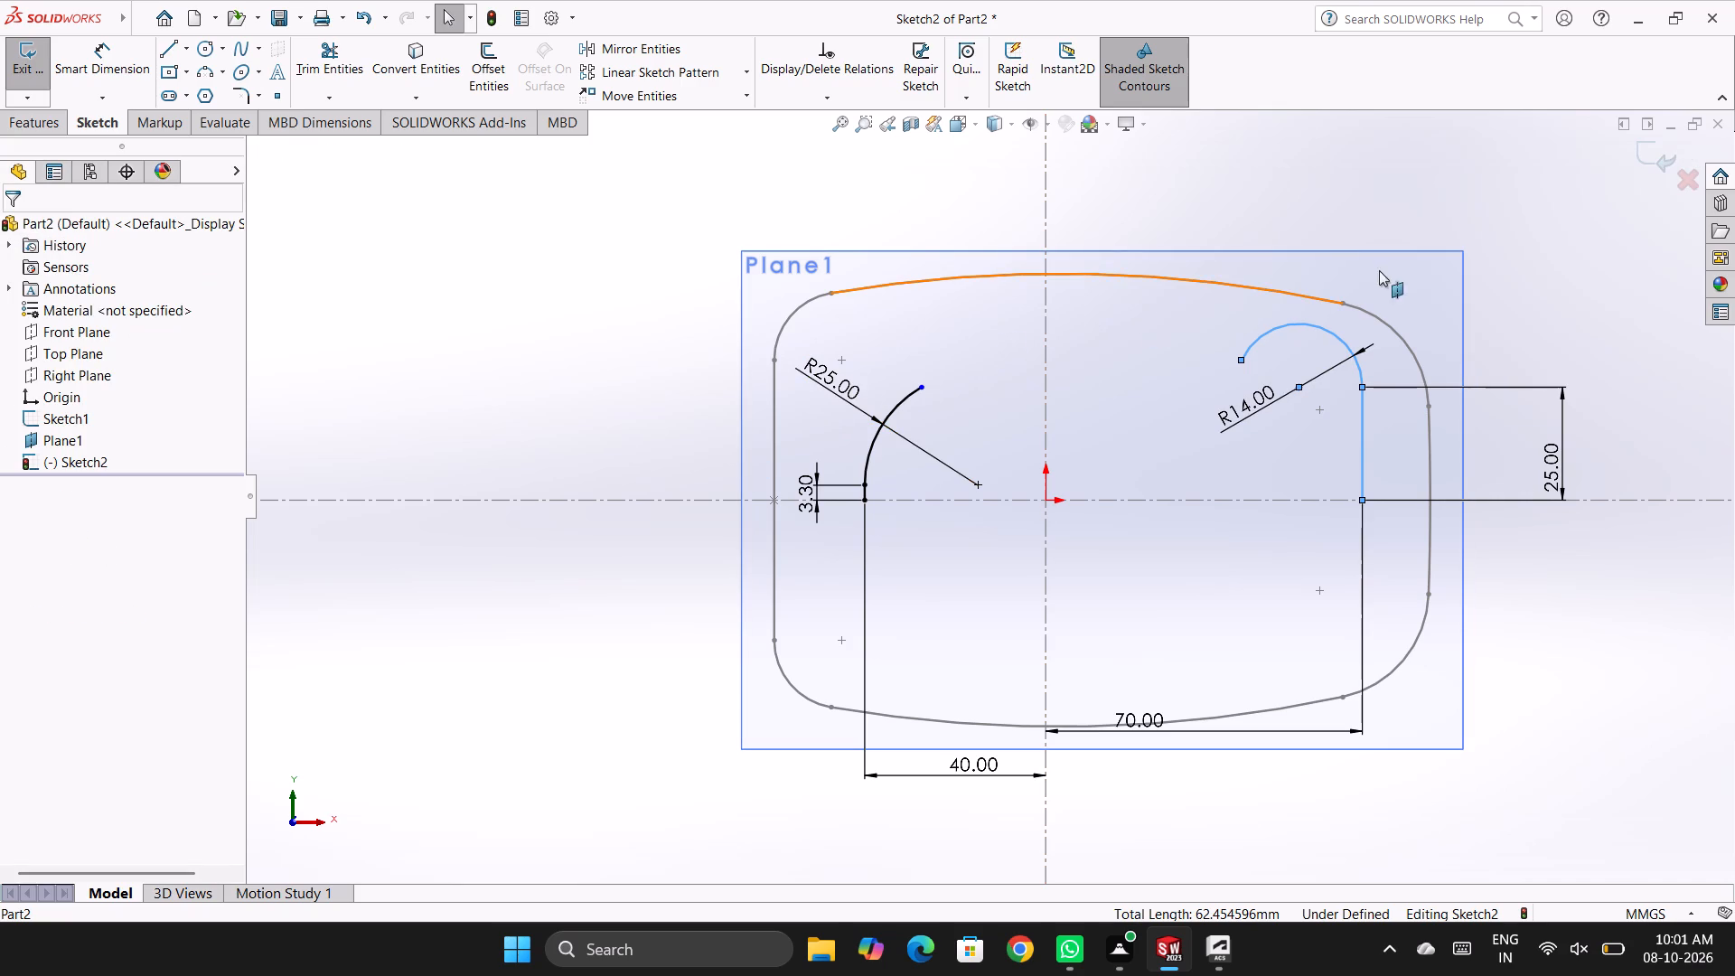
click(1462, 269)
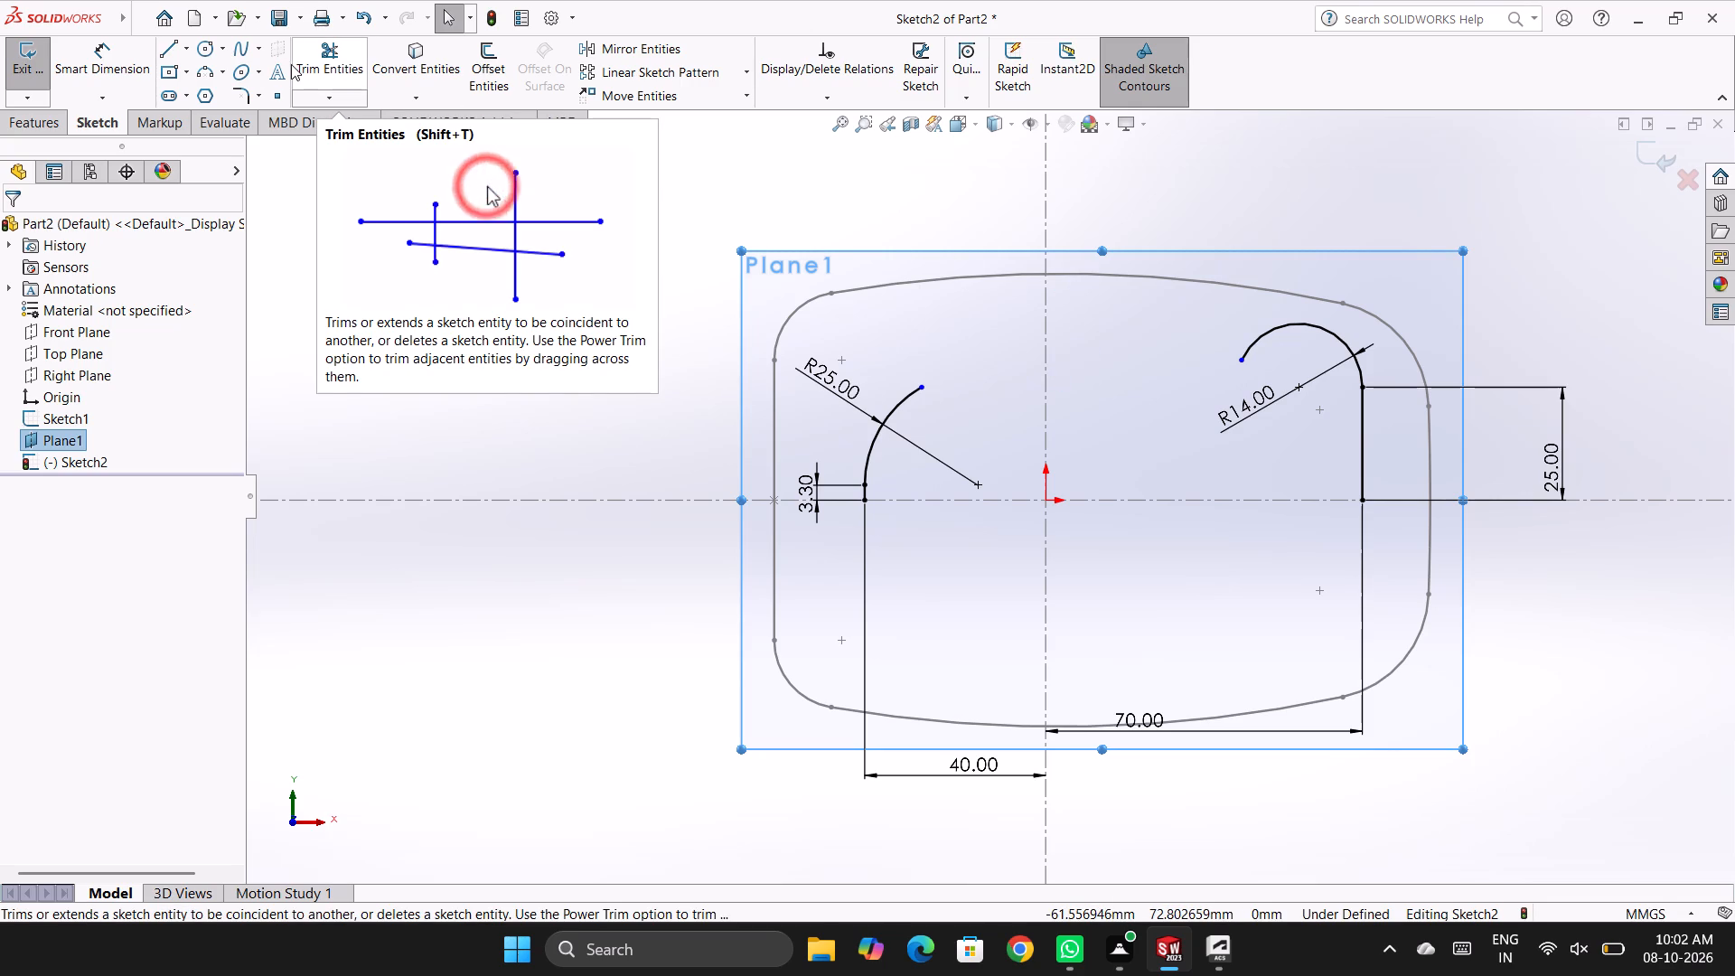
Sketch a shallow three-point arc of about 164 mm radius, sagging downward, connecting the free ends of the R14 and R25 arcs.
click(202, 70)
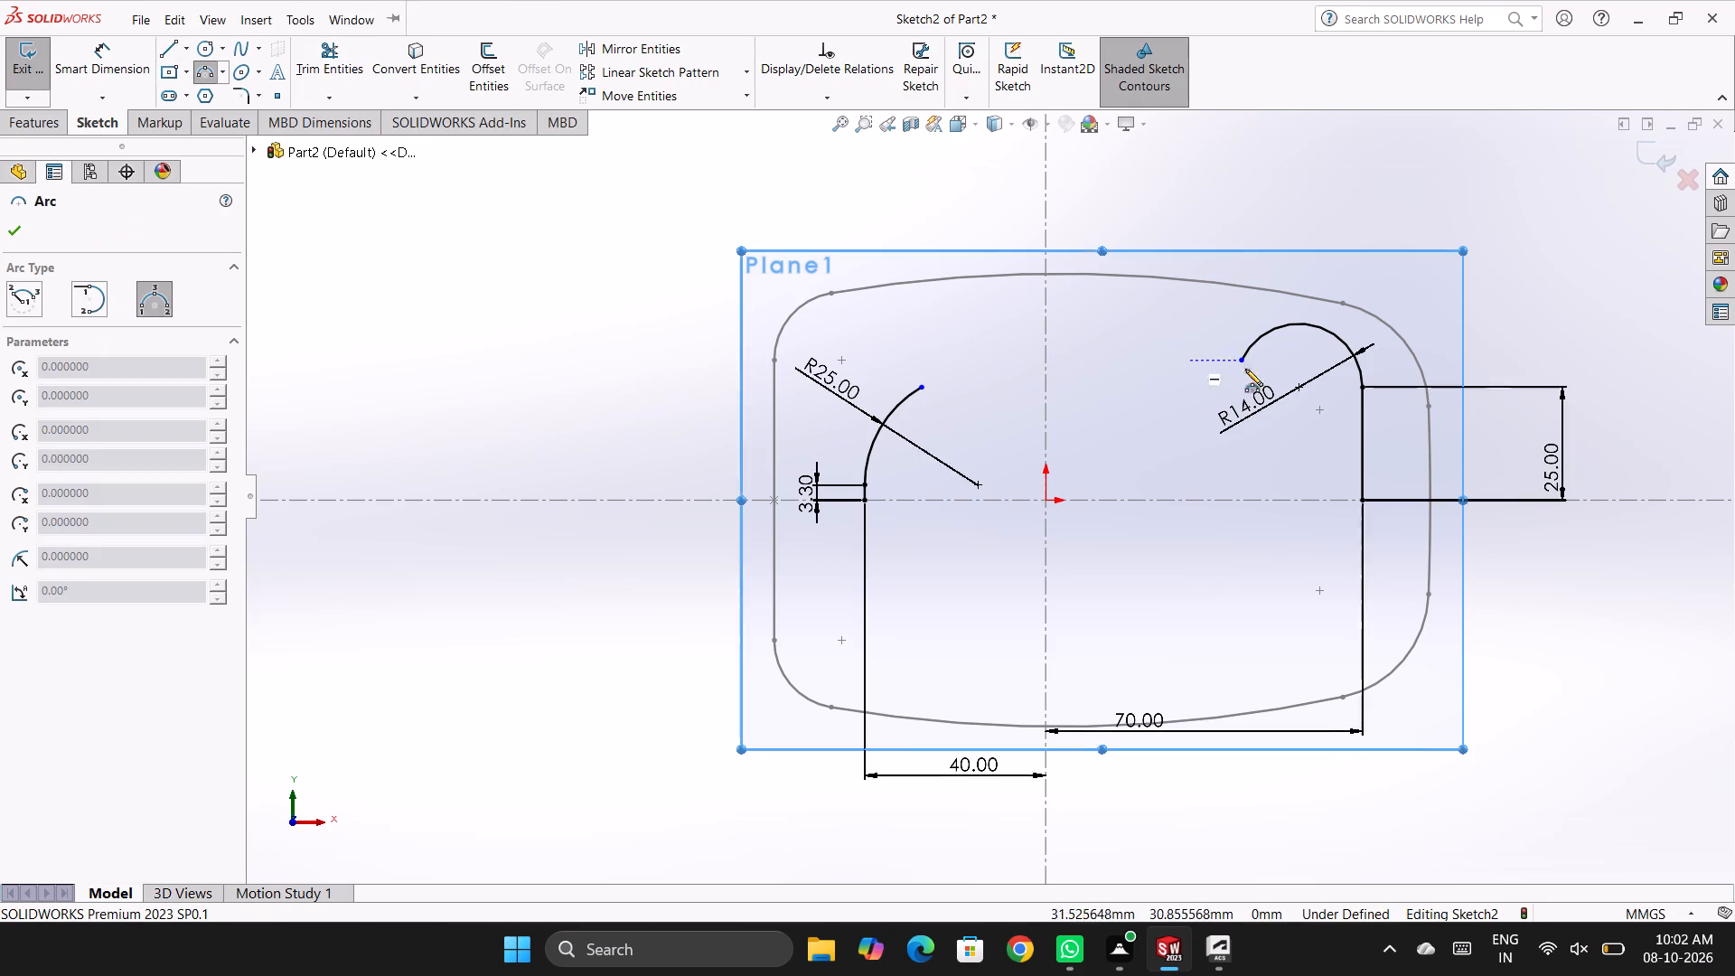
click(1243, 363)
click(925, 388)
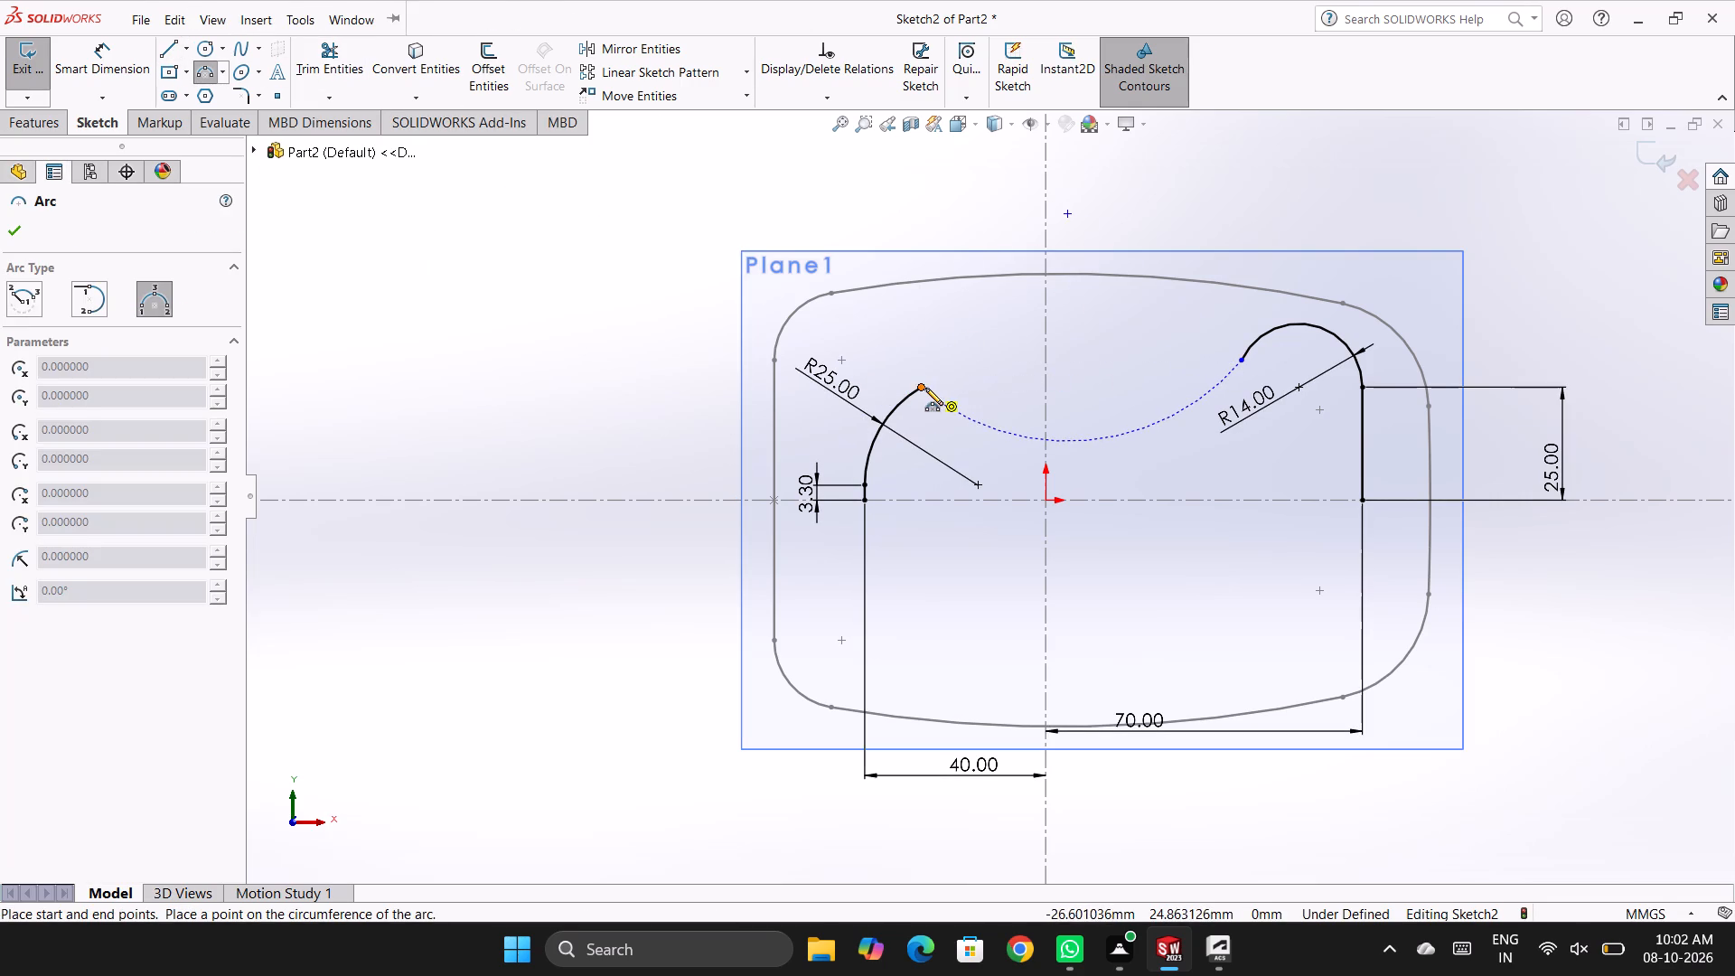
click(980, 393)
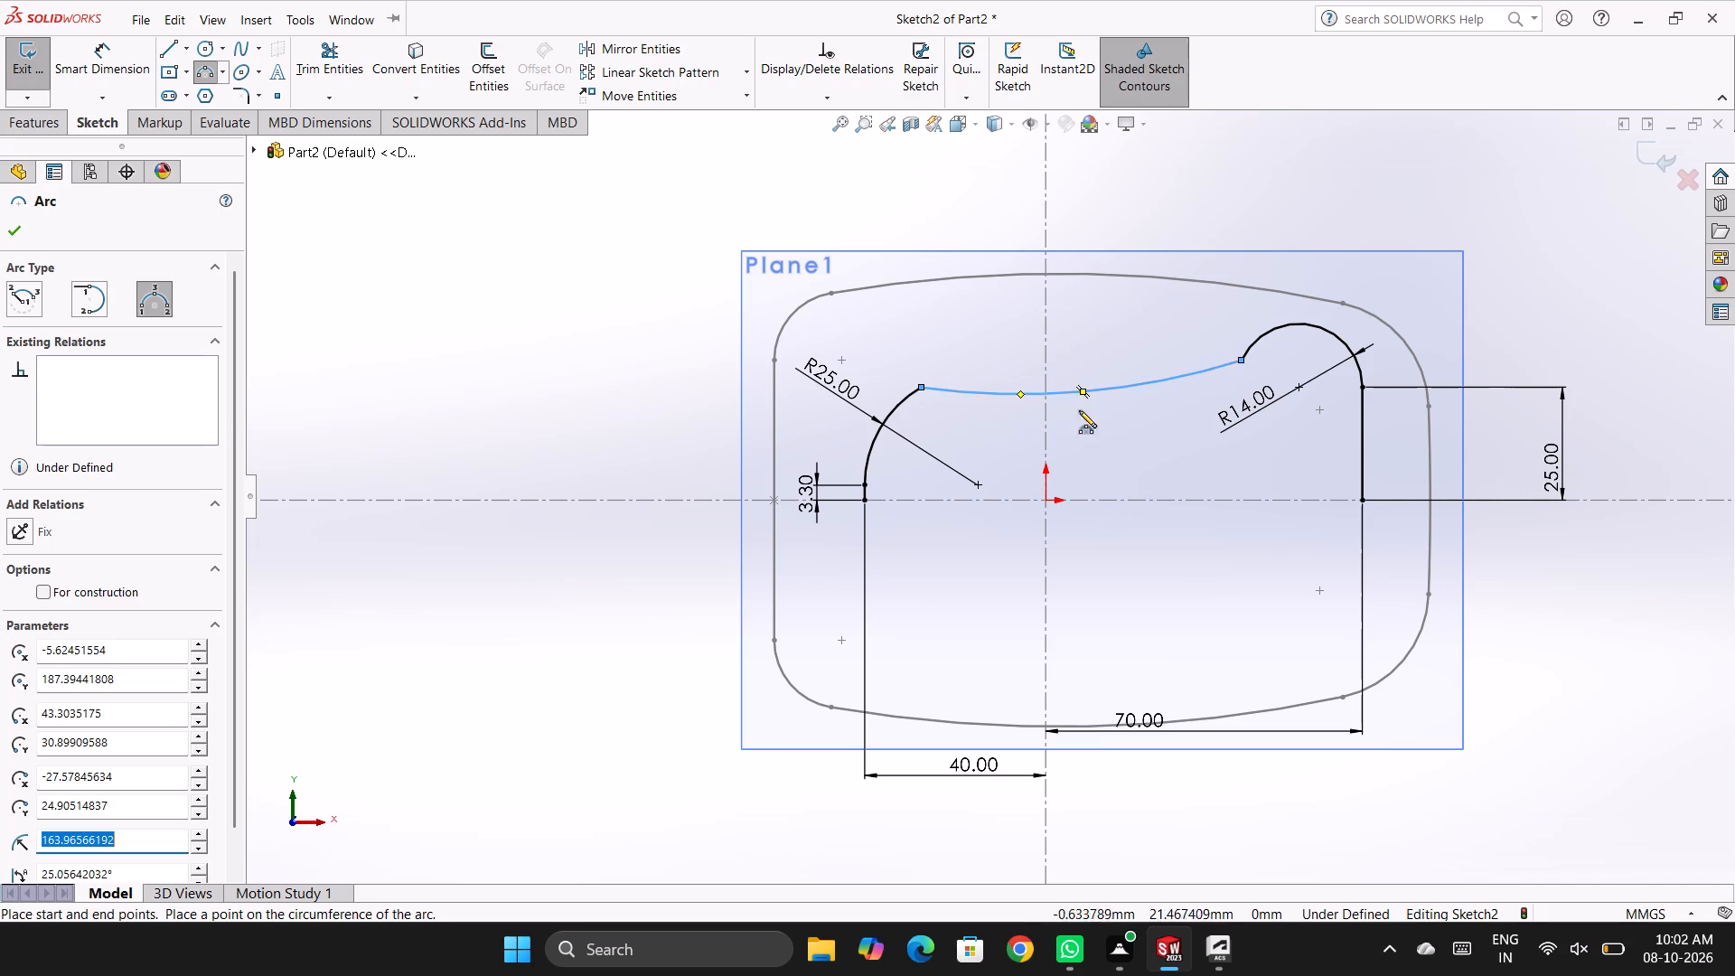
key(Escape)
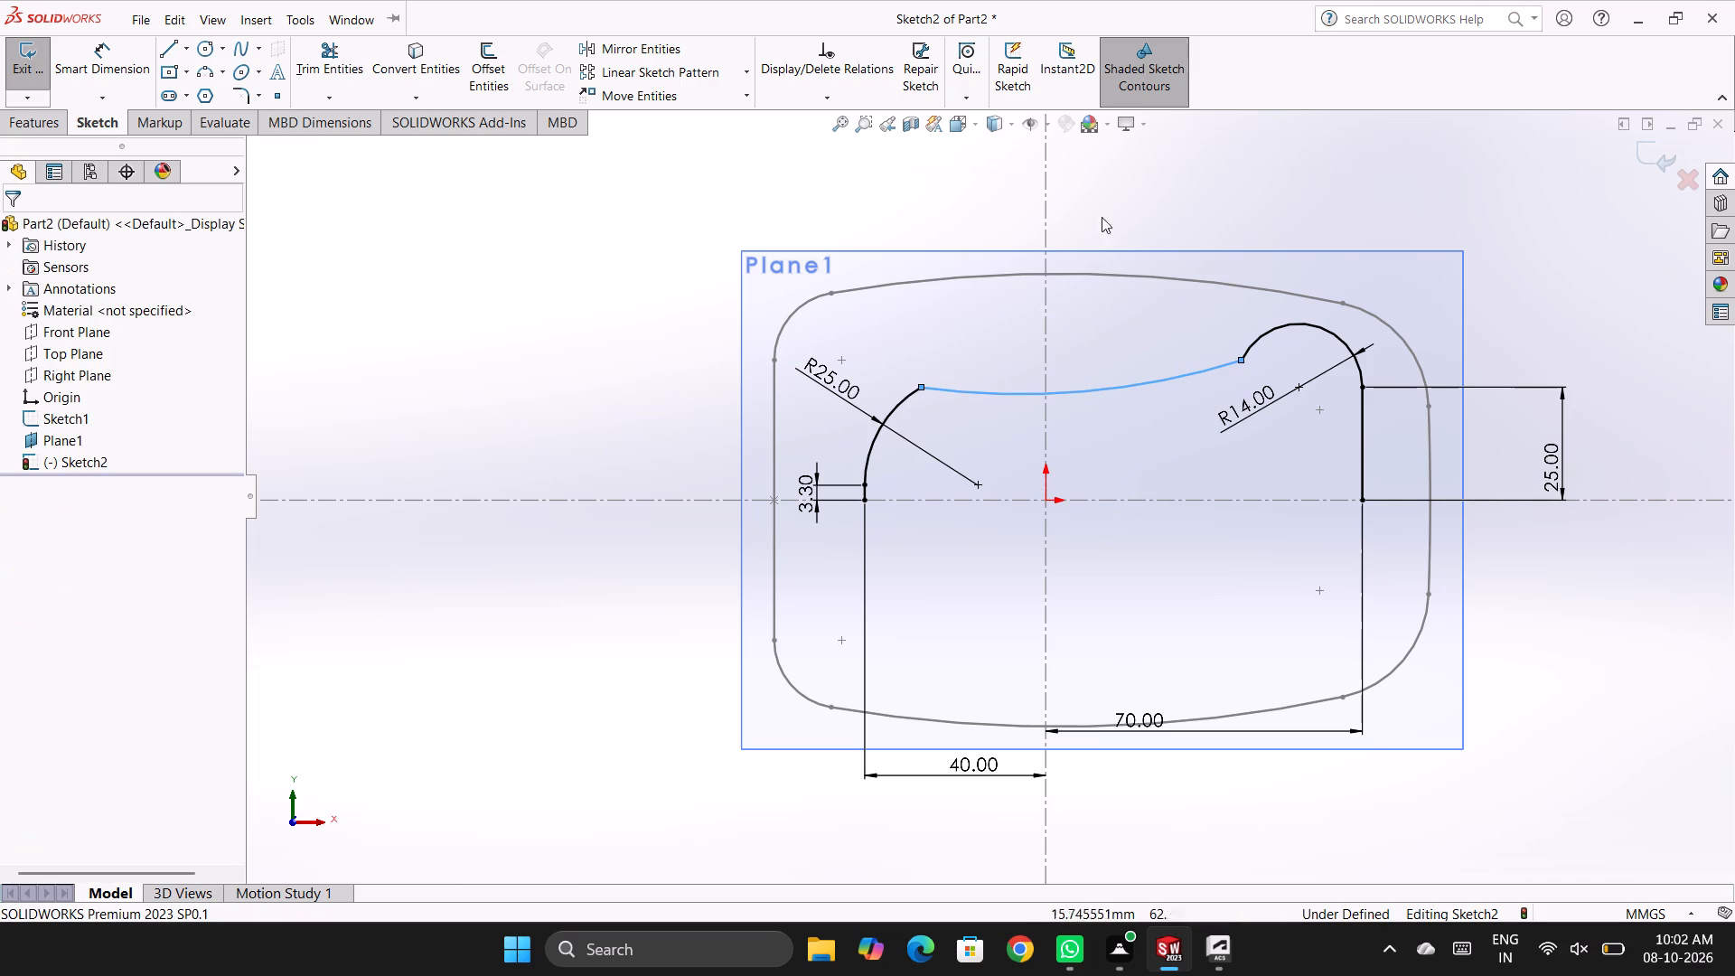
Move the joint between the shallow arc and the R14 arc up along the R14 arc, shortening the R14 arc.
drag(1237, 359, 1261, 352)
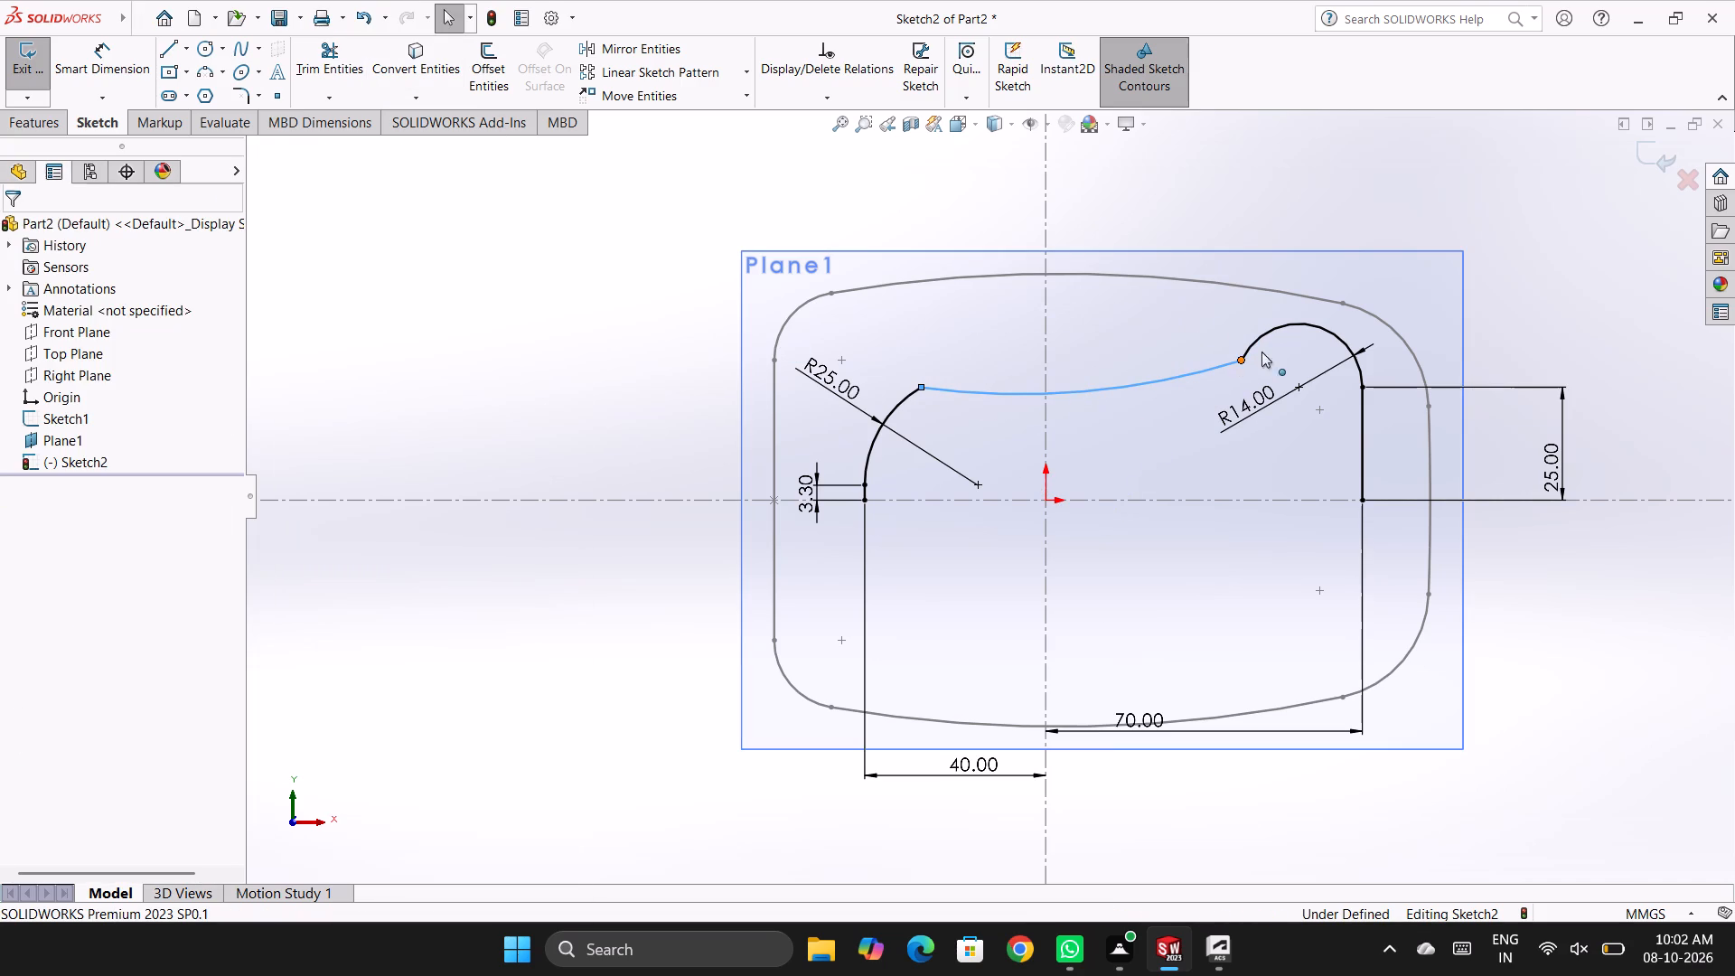
drag(1261, 352, 1270, 341)
click(1420, 185)
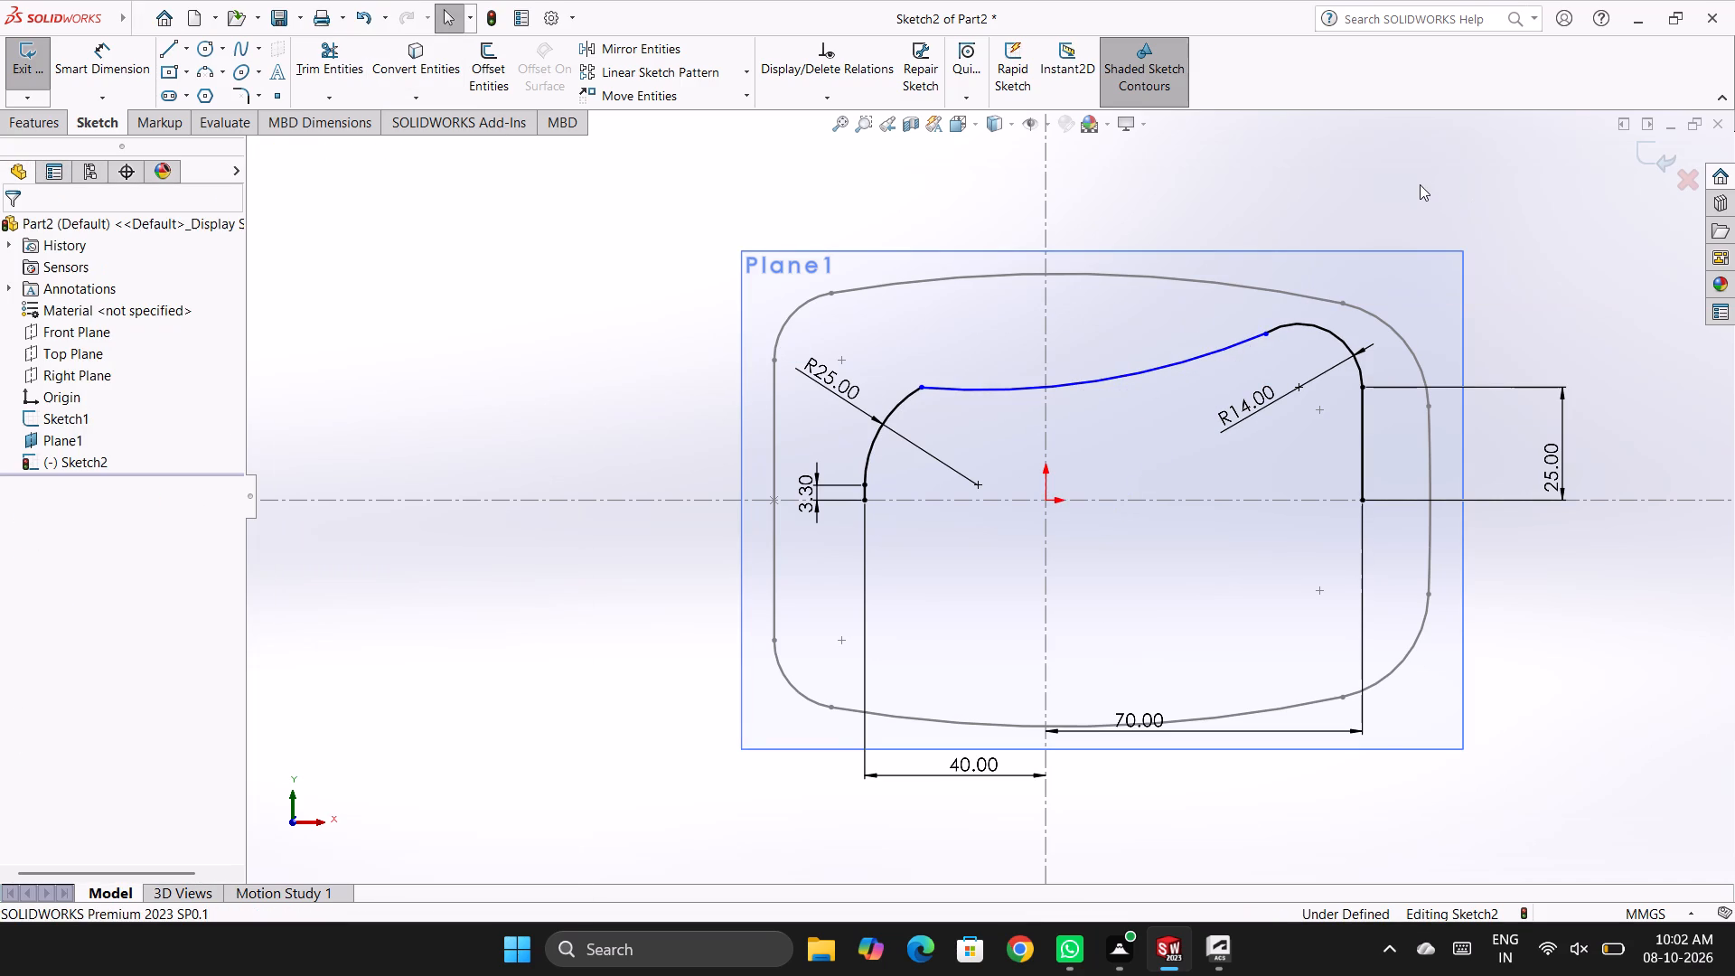
Dimension the shallow connecting arc's radius as 280 mm.
click(84, 55)
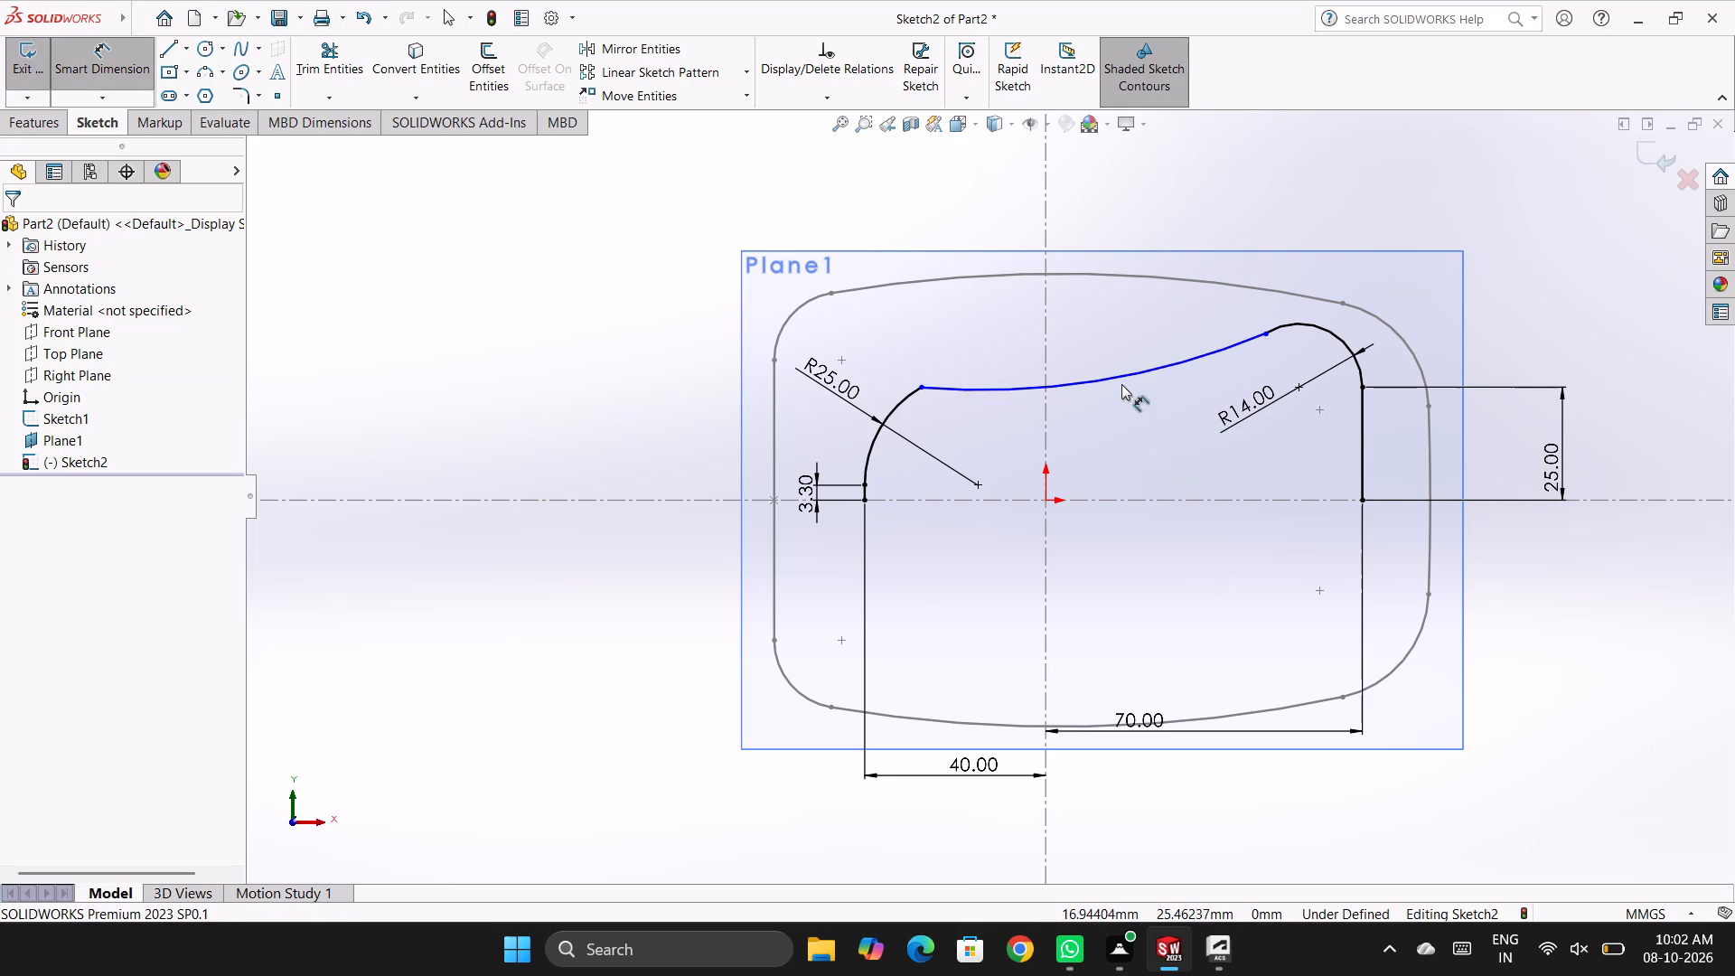
click(1121, 378)
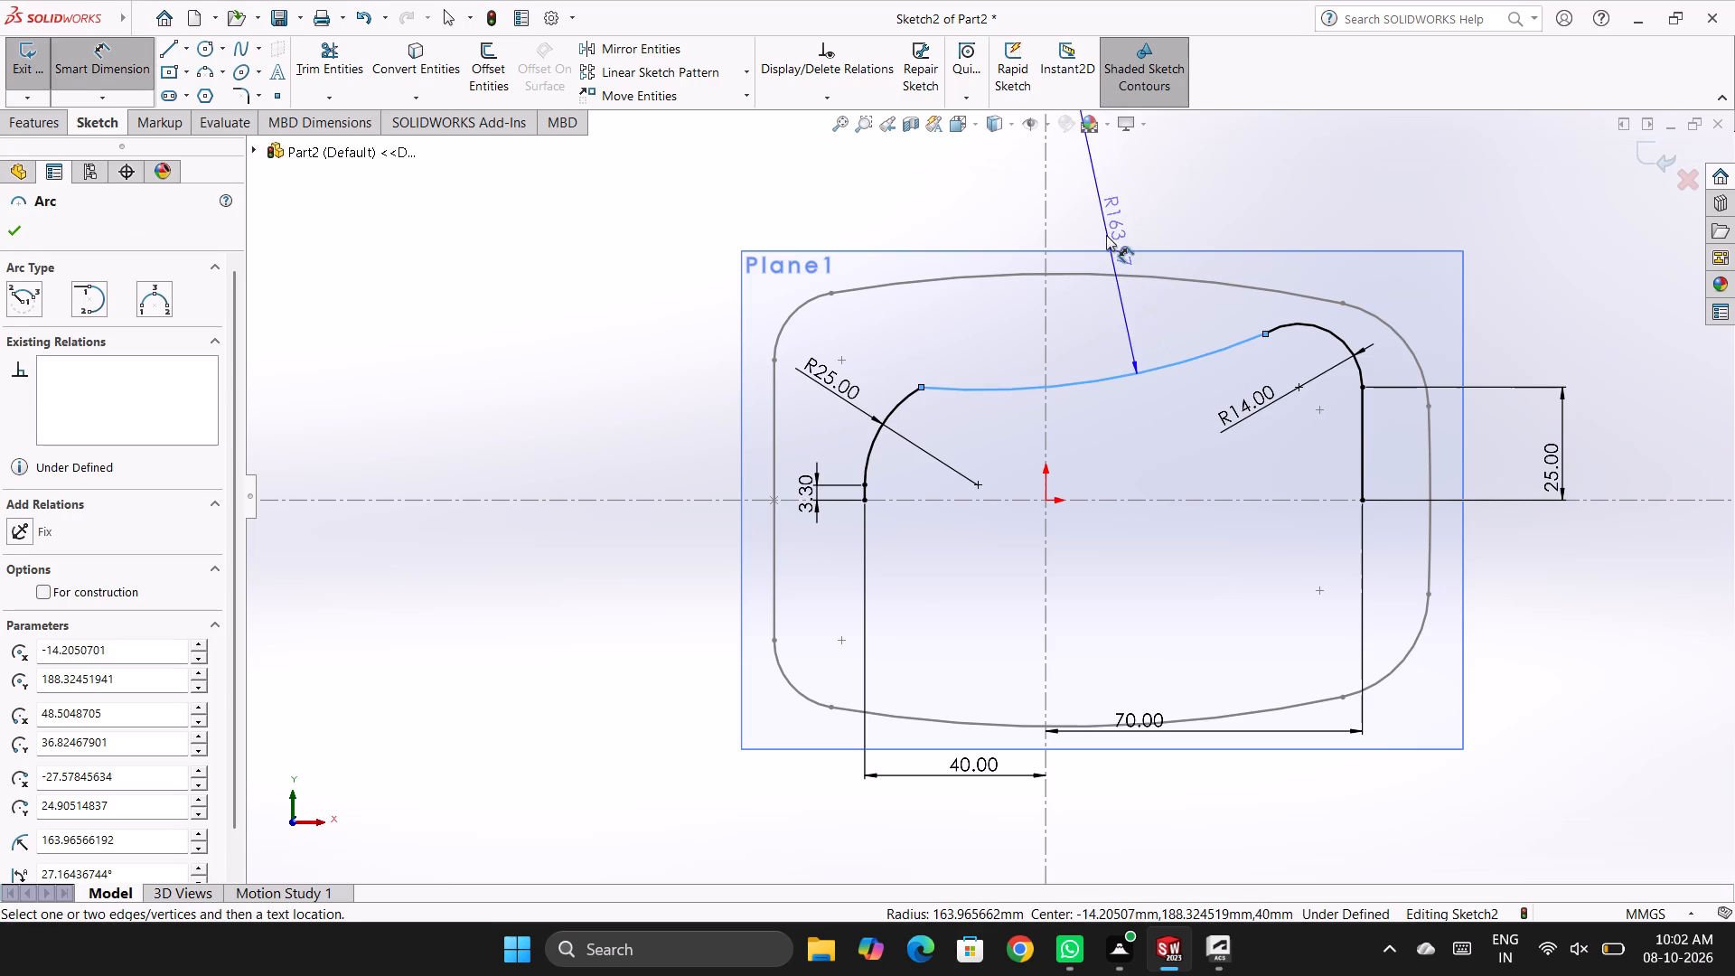
click(1103, 199)
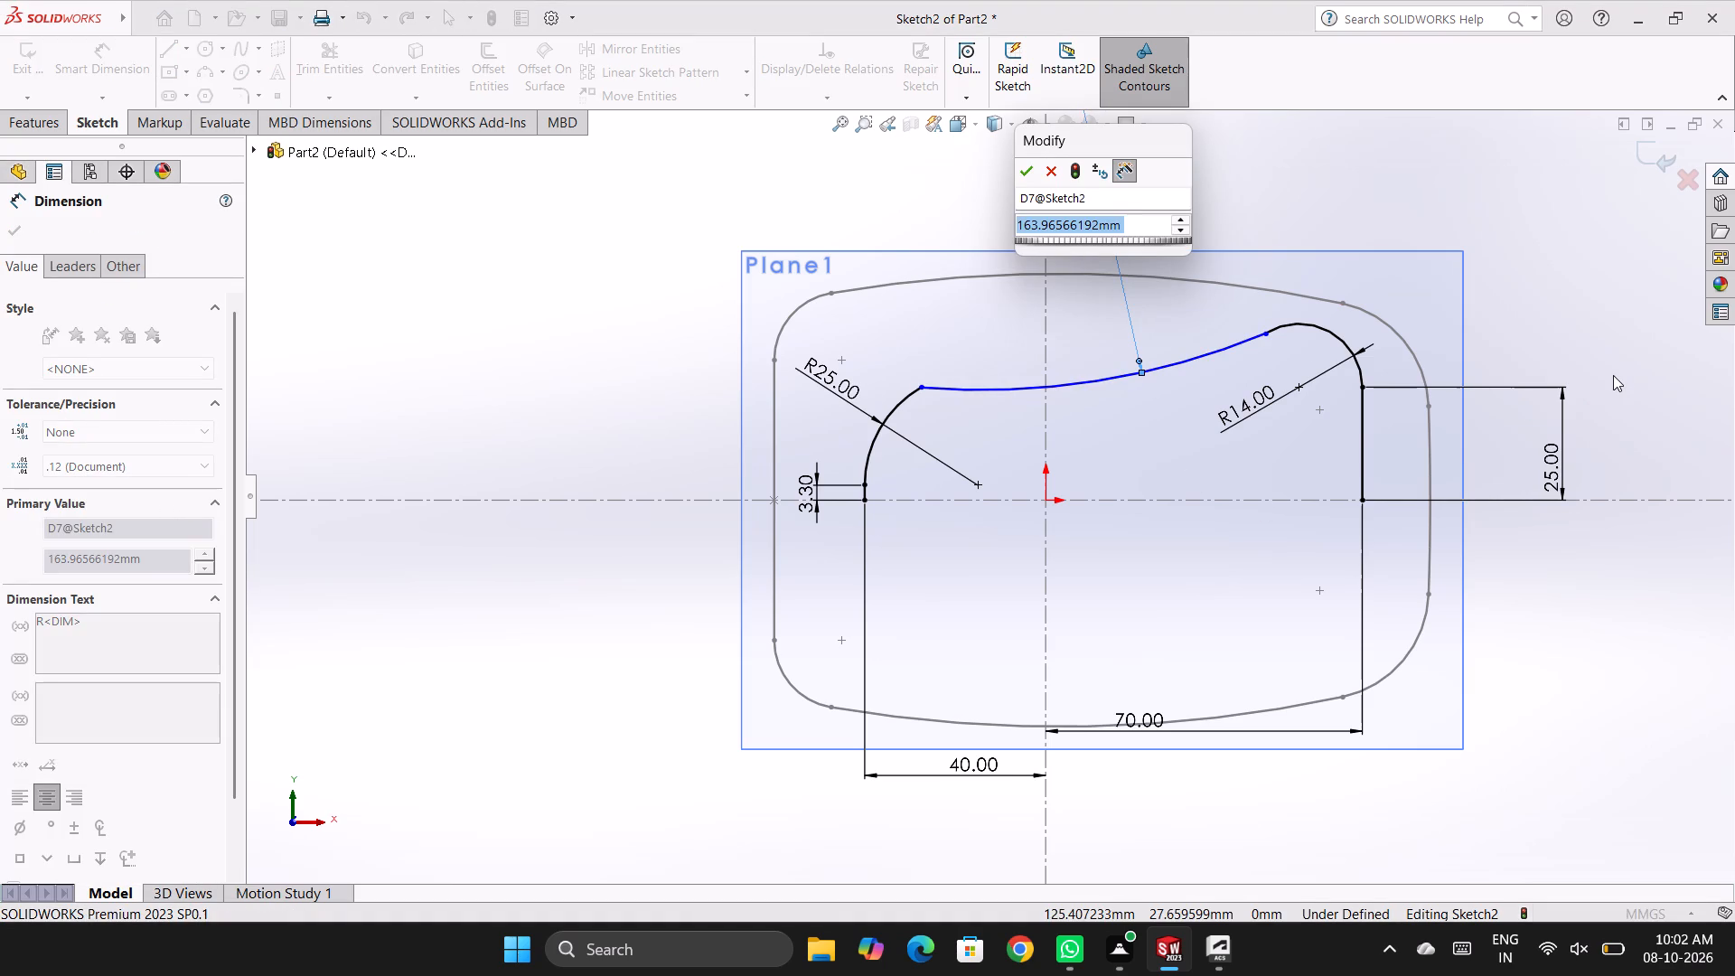
text(280)
key(Return)
click(1501, 244)
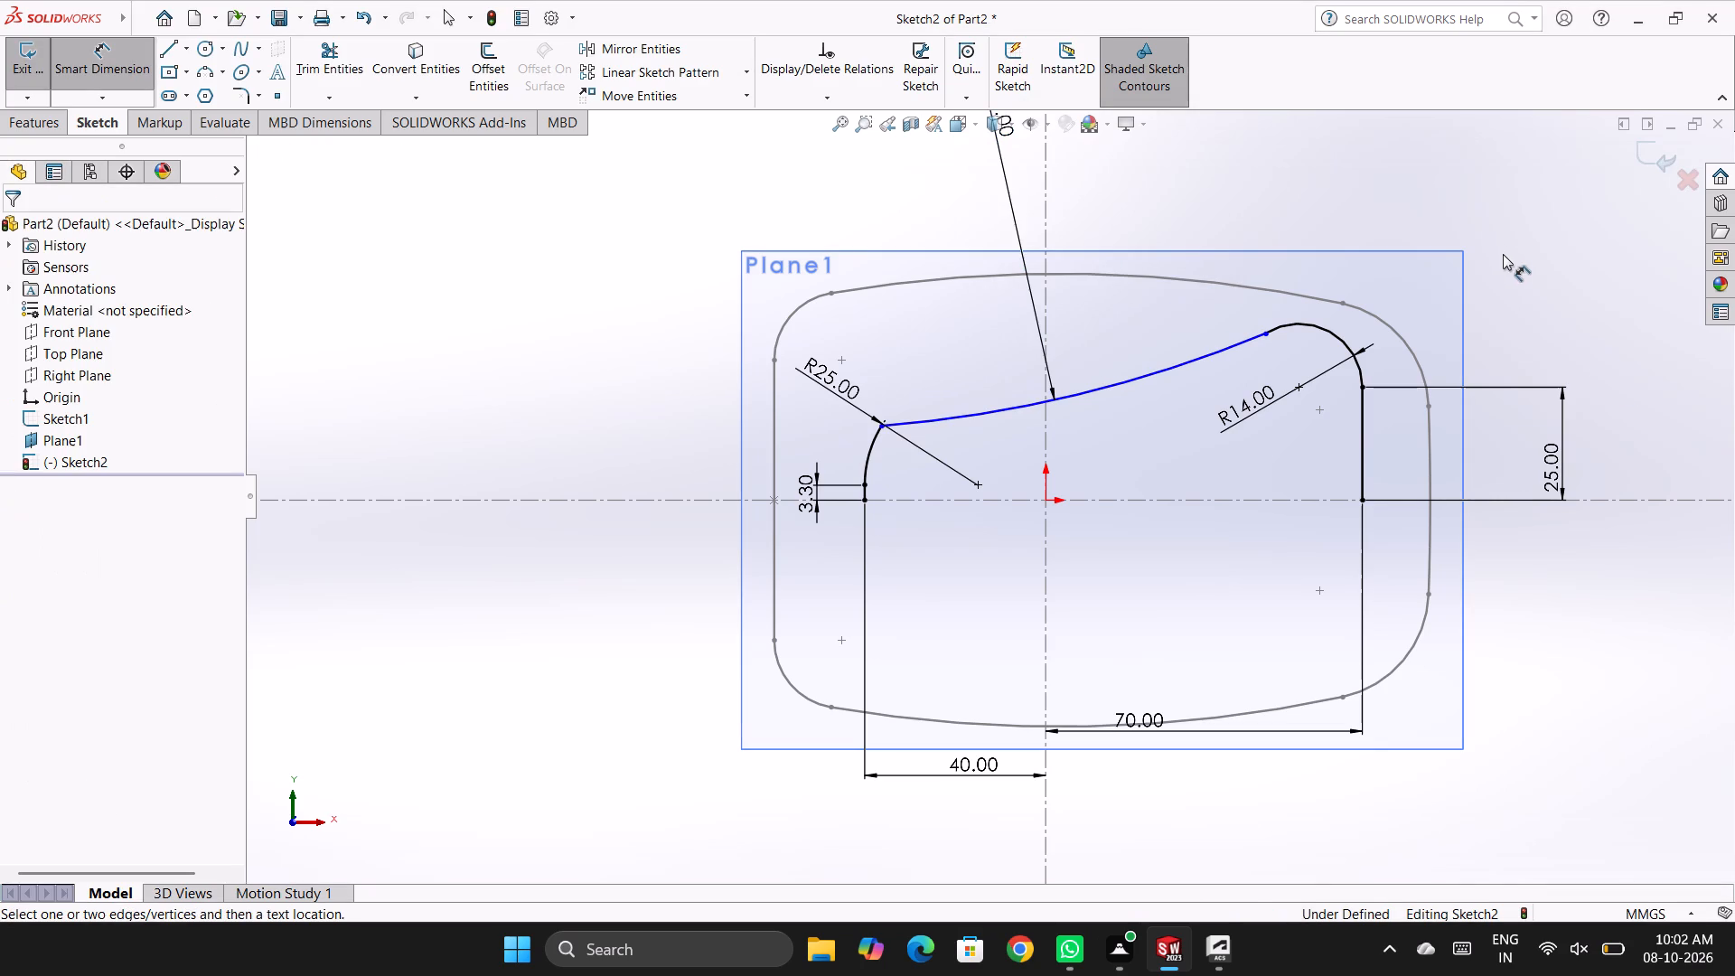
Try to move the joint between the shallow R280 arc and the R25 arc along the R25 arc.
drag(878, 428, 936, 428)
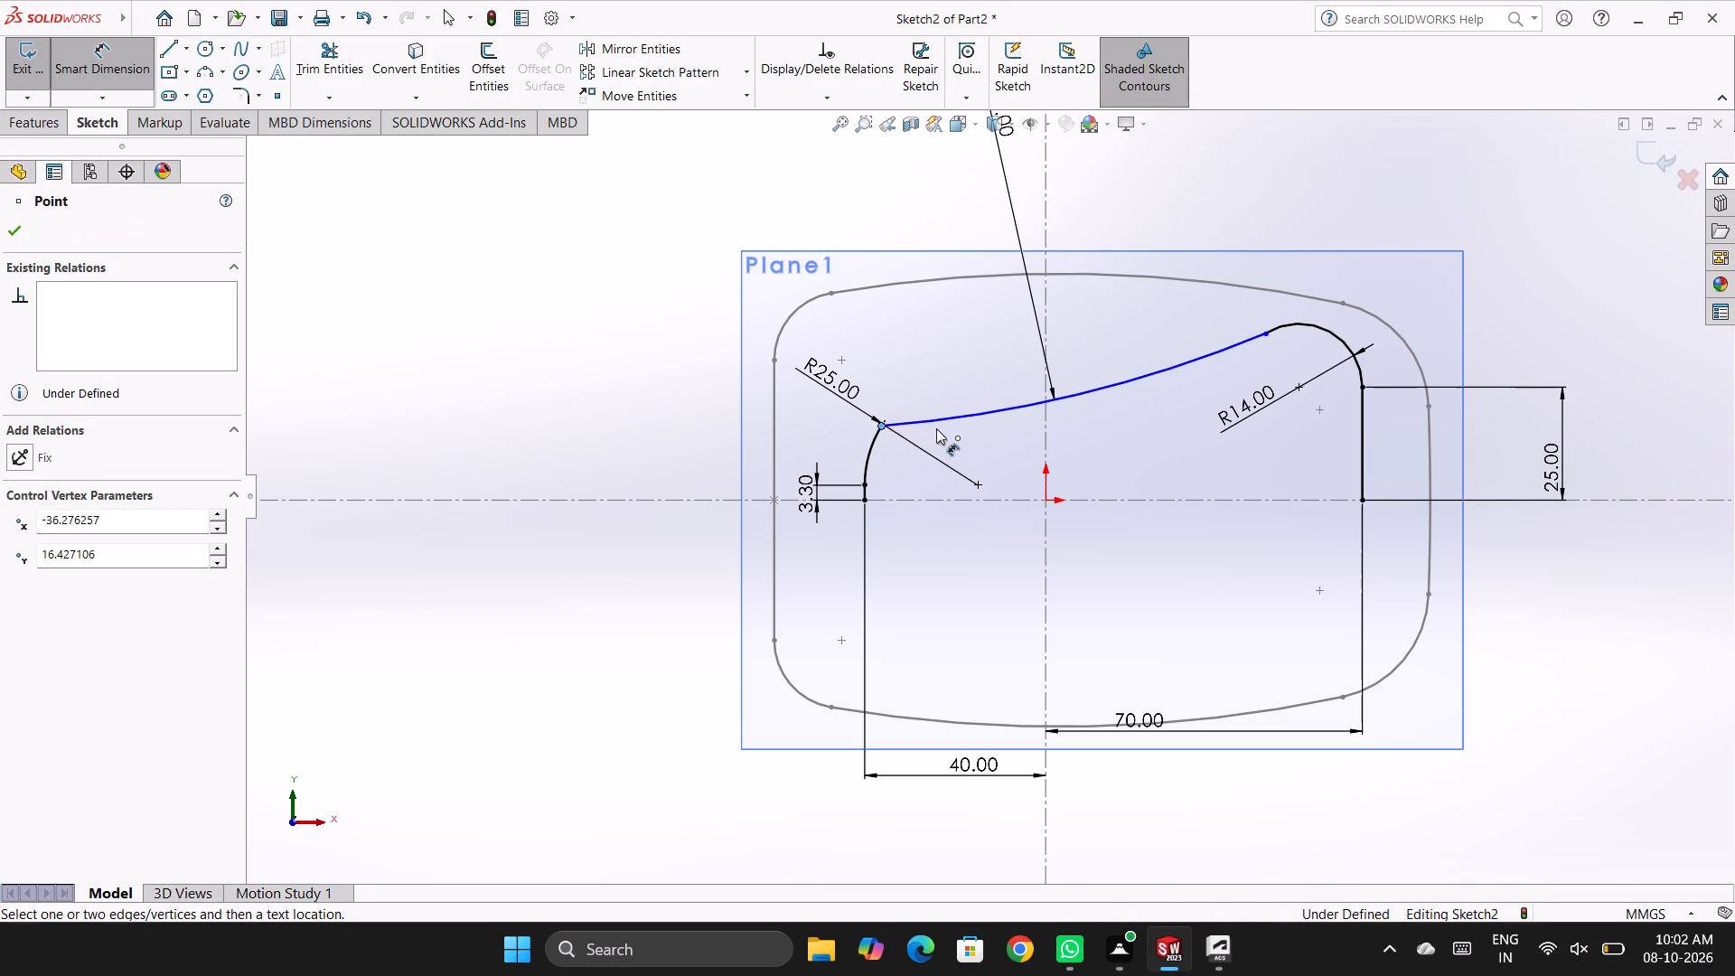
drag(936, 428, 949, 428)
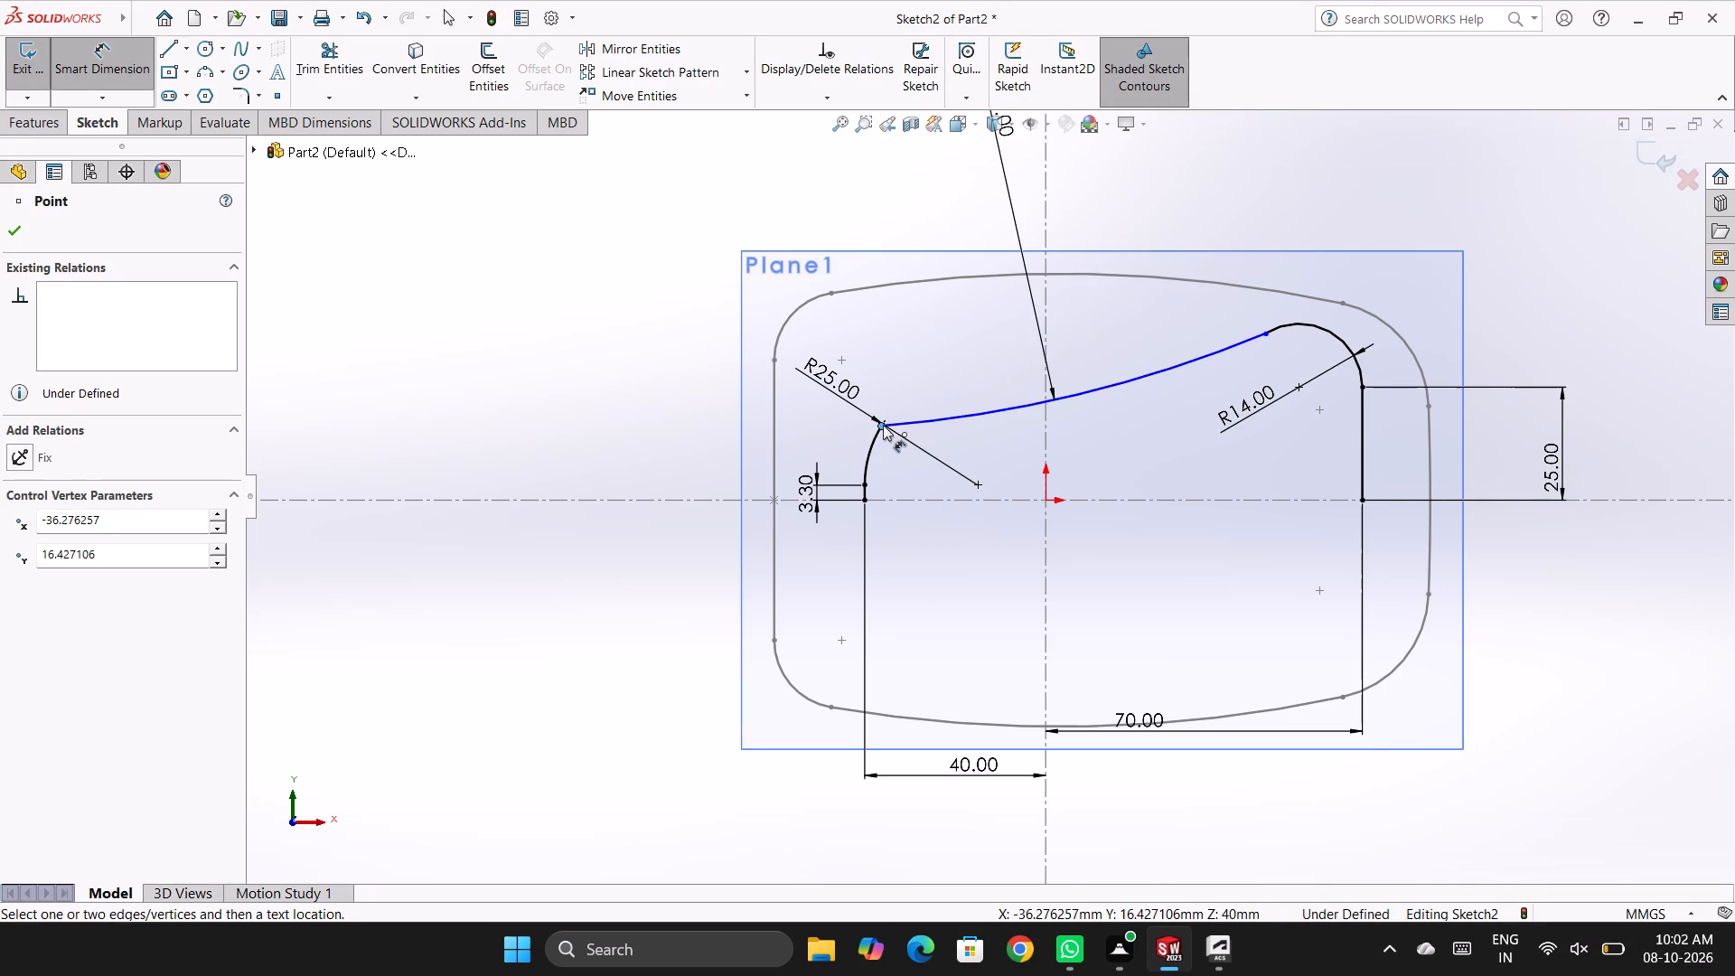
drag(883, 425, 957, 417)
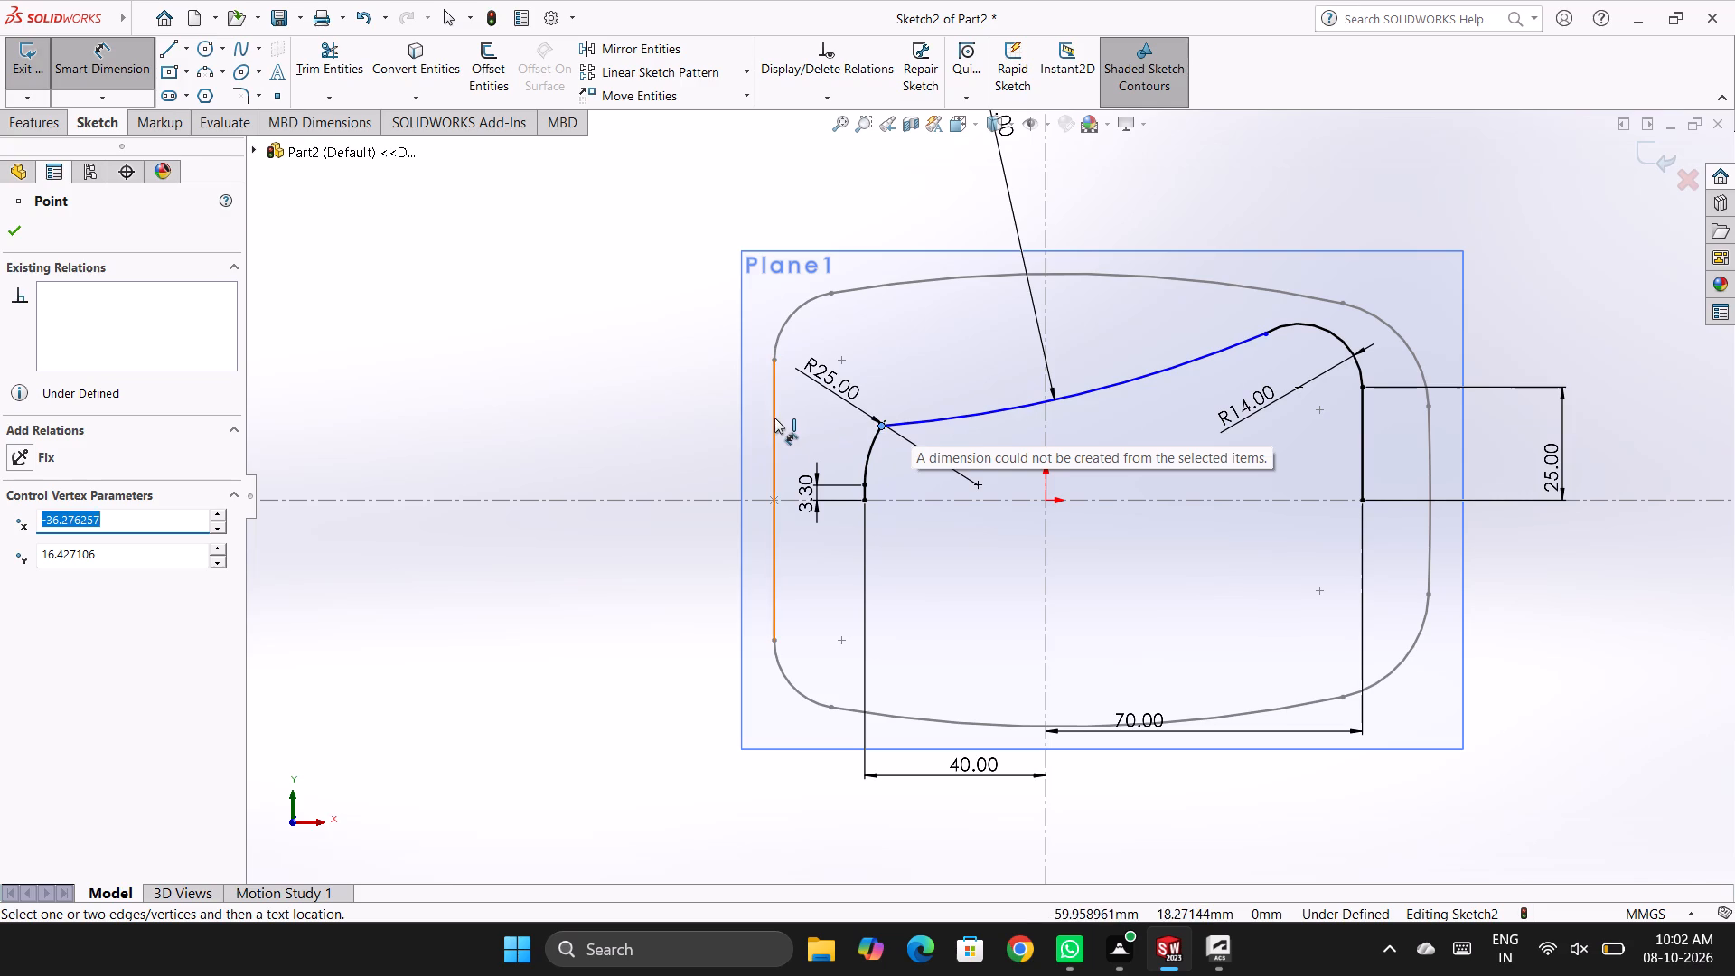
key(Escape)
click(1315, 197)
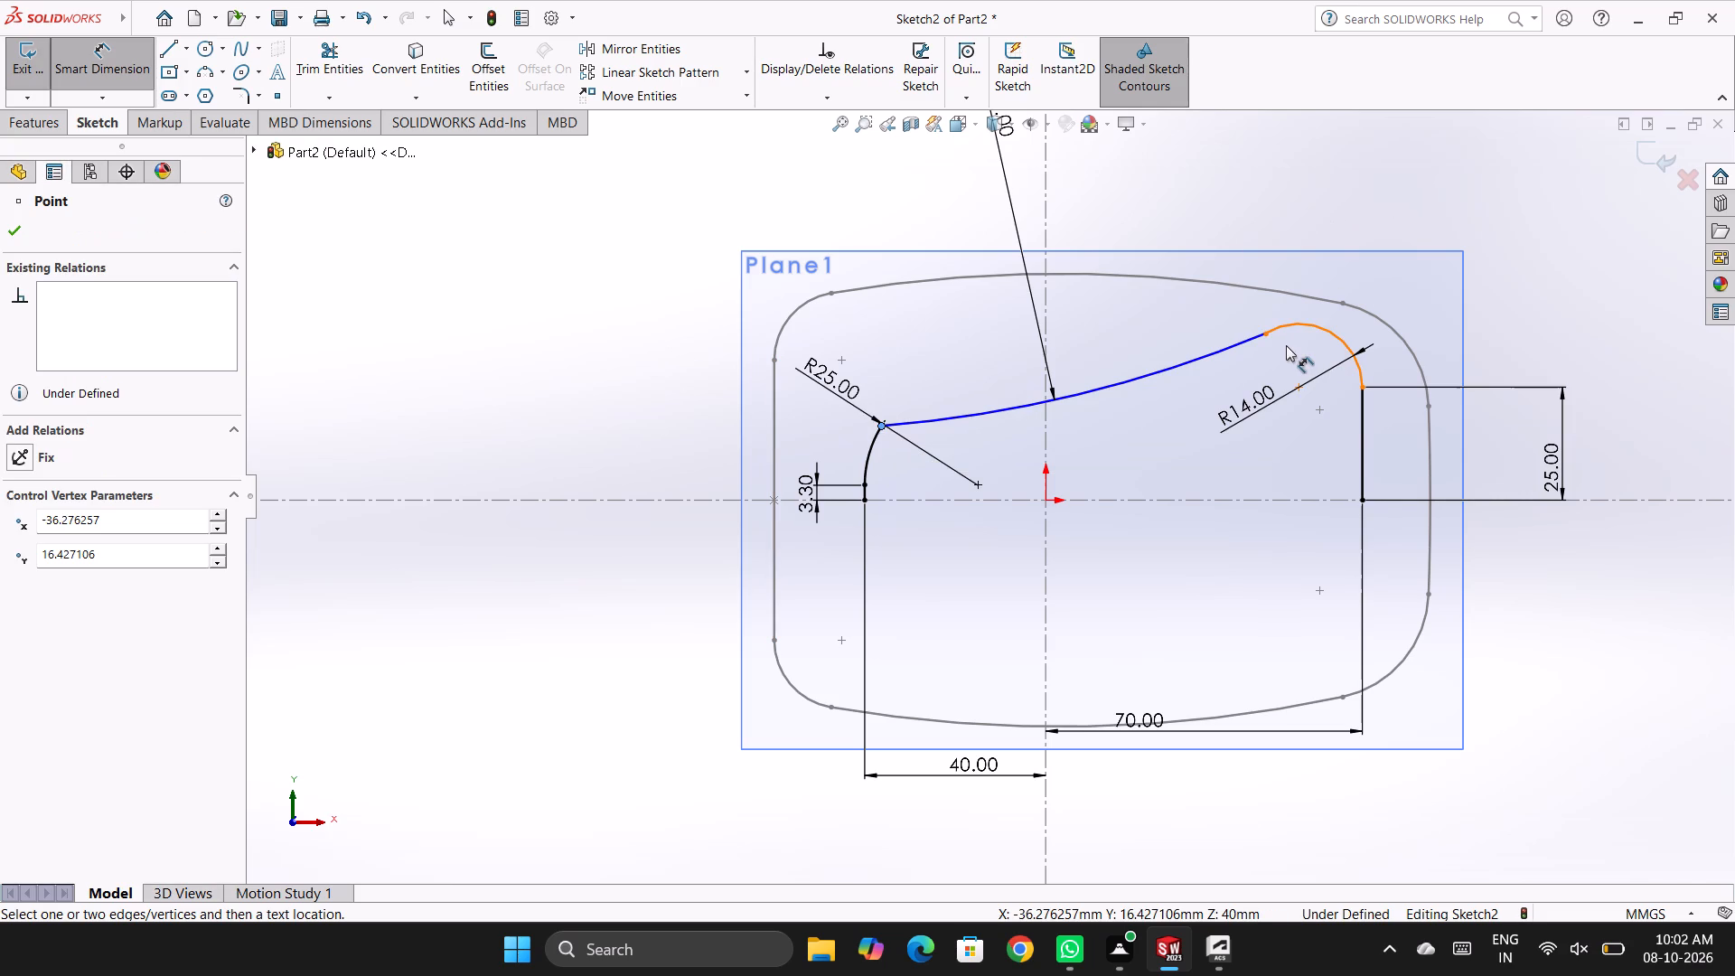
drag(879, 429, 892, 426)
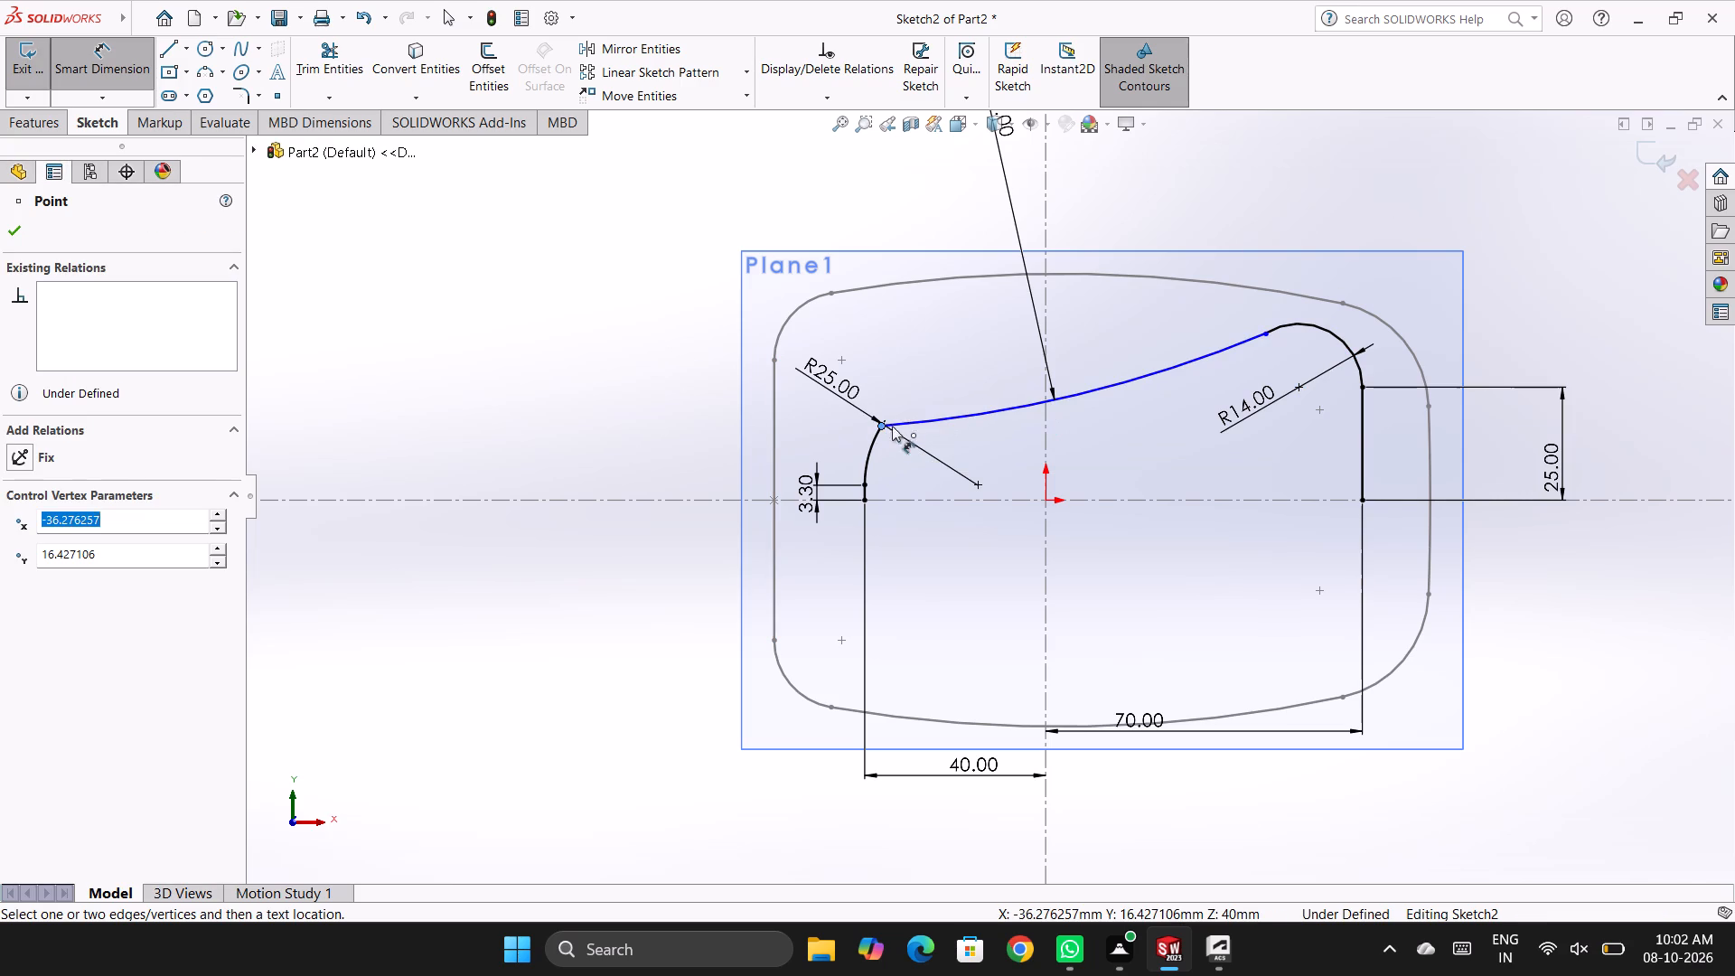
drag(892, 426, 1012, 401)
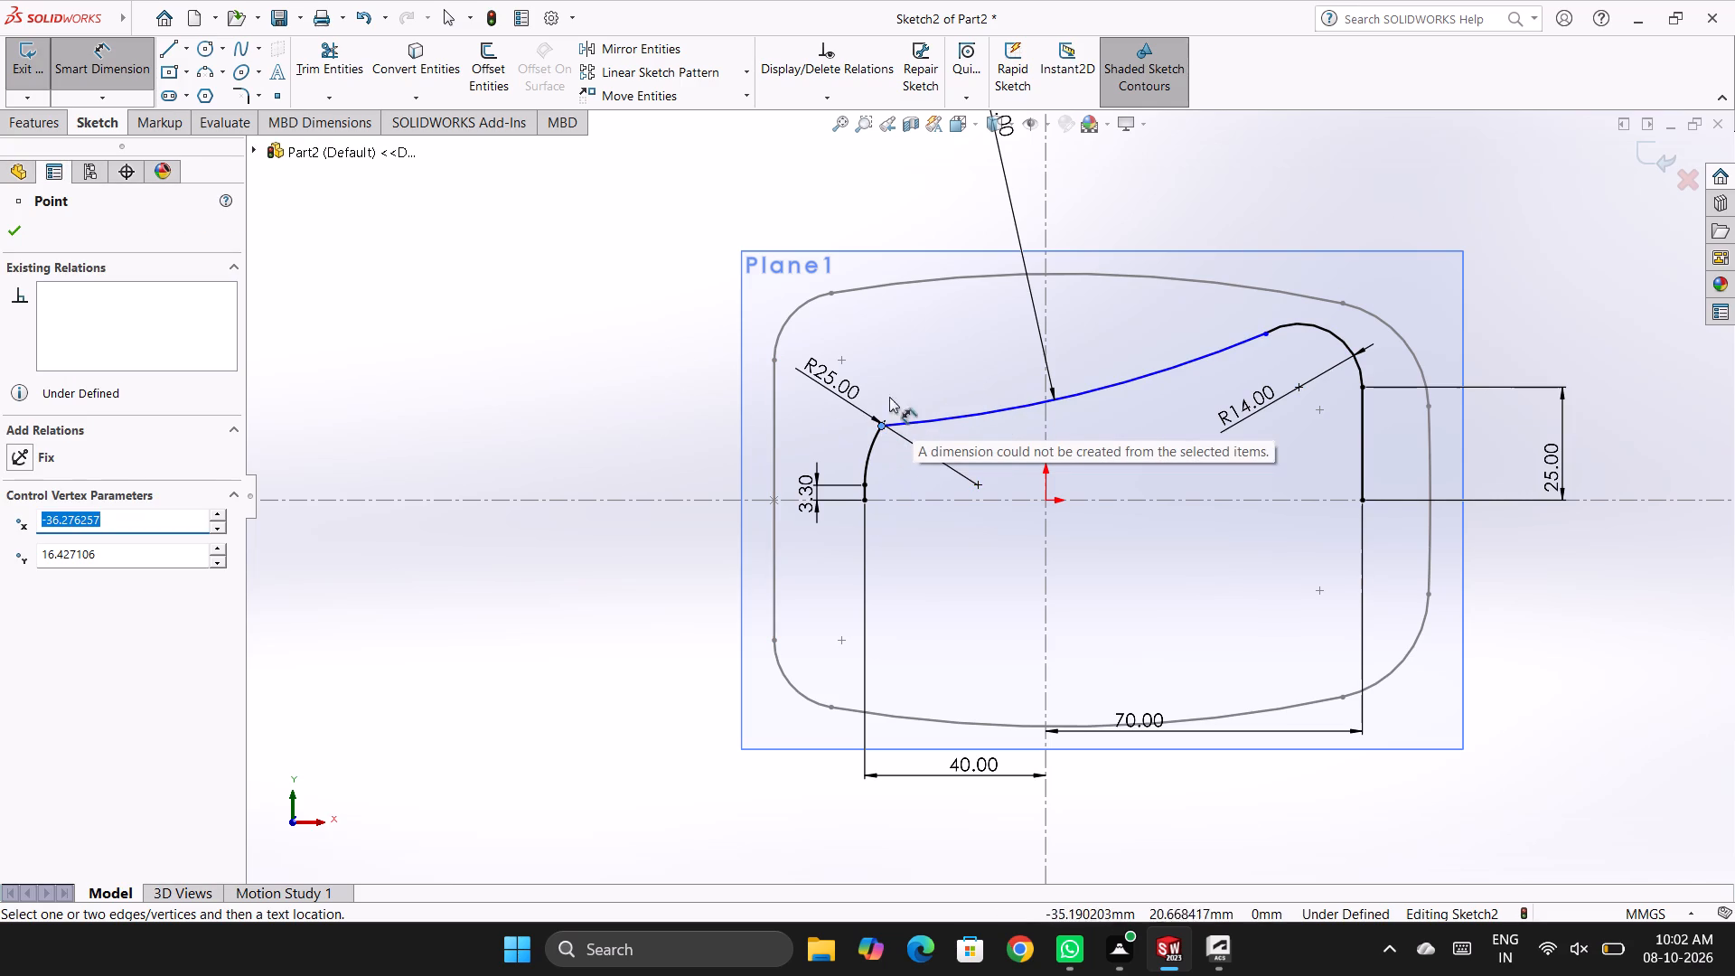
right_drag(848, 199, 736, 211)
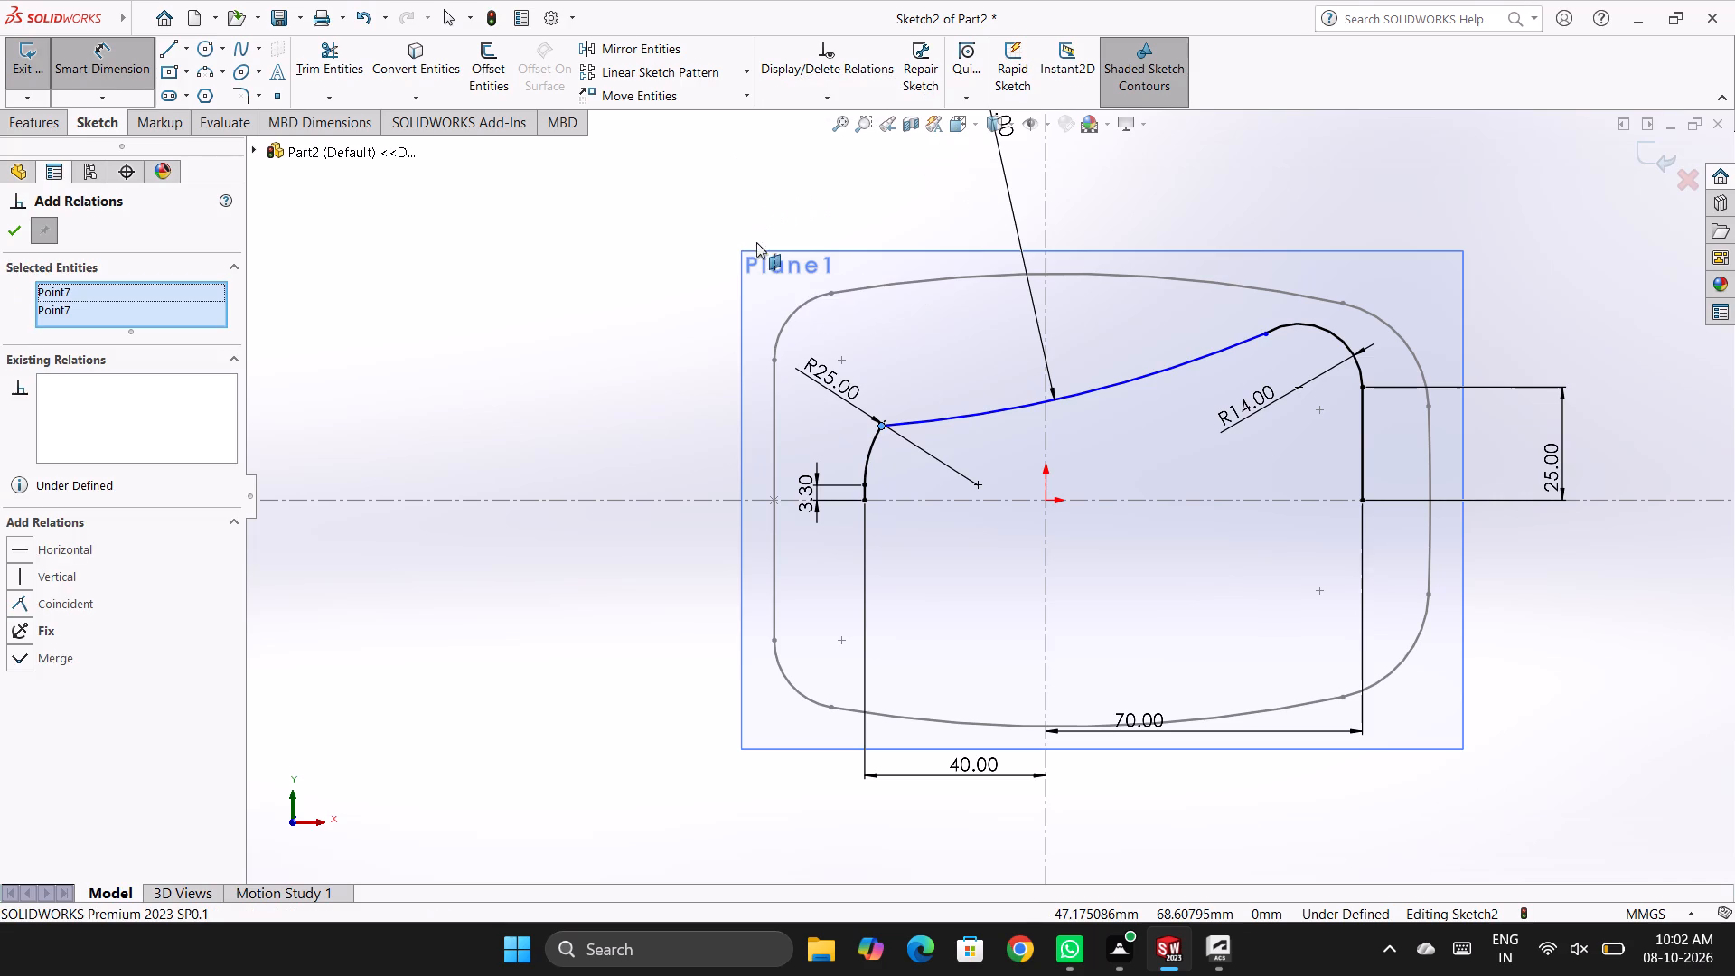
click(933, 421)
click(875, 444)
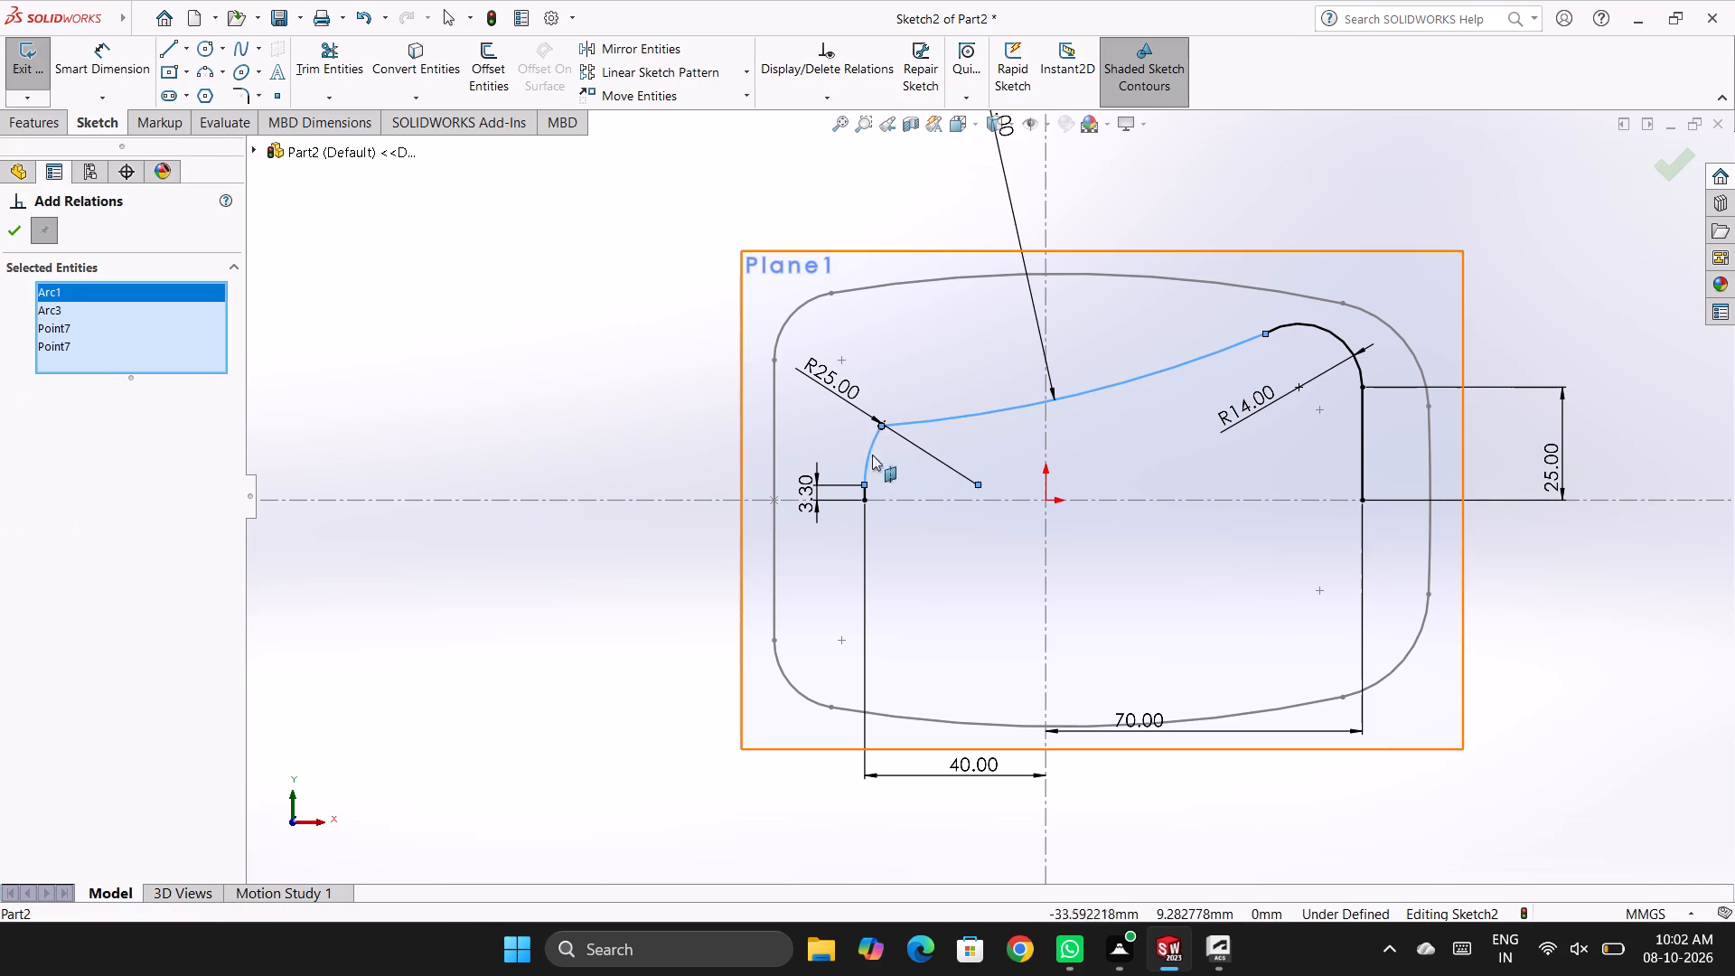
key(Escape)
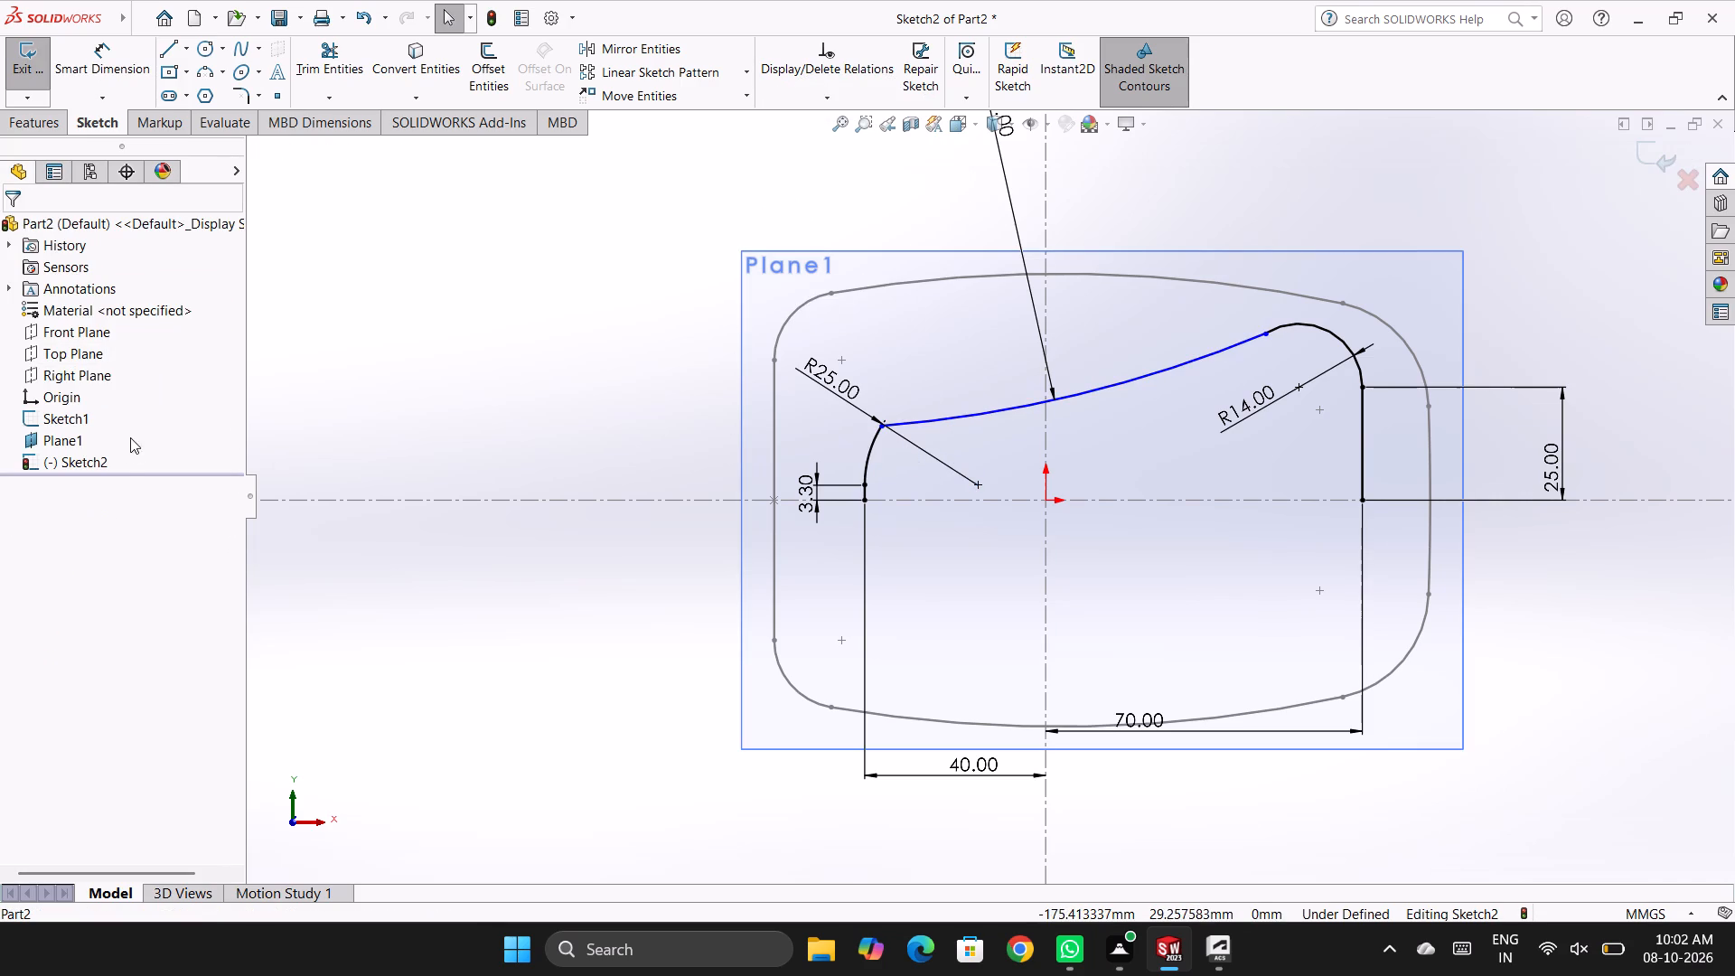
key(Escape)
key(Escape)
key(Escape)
Add a tangent relation between the R280 connecting arc and the R25 arc.
right_drag(576, 340, 478, 326)
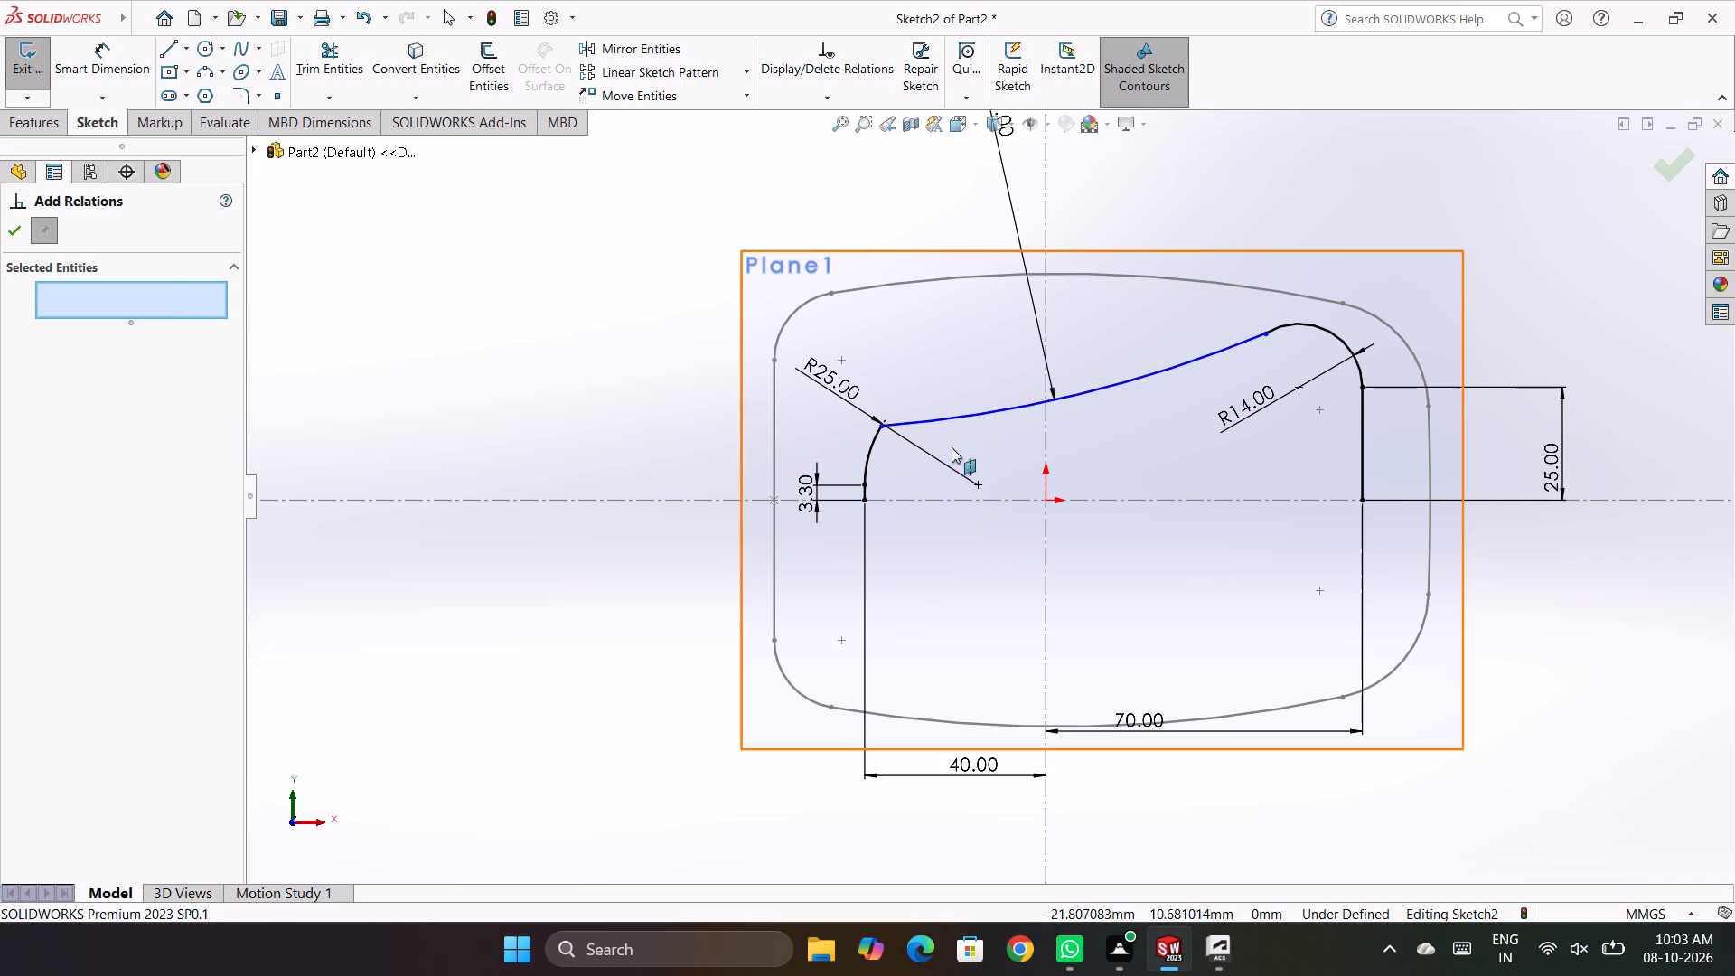
click(952, 419)
click(874, 431)
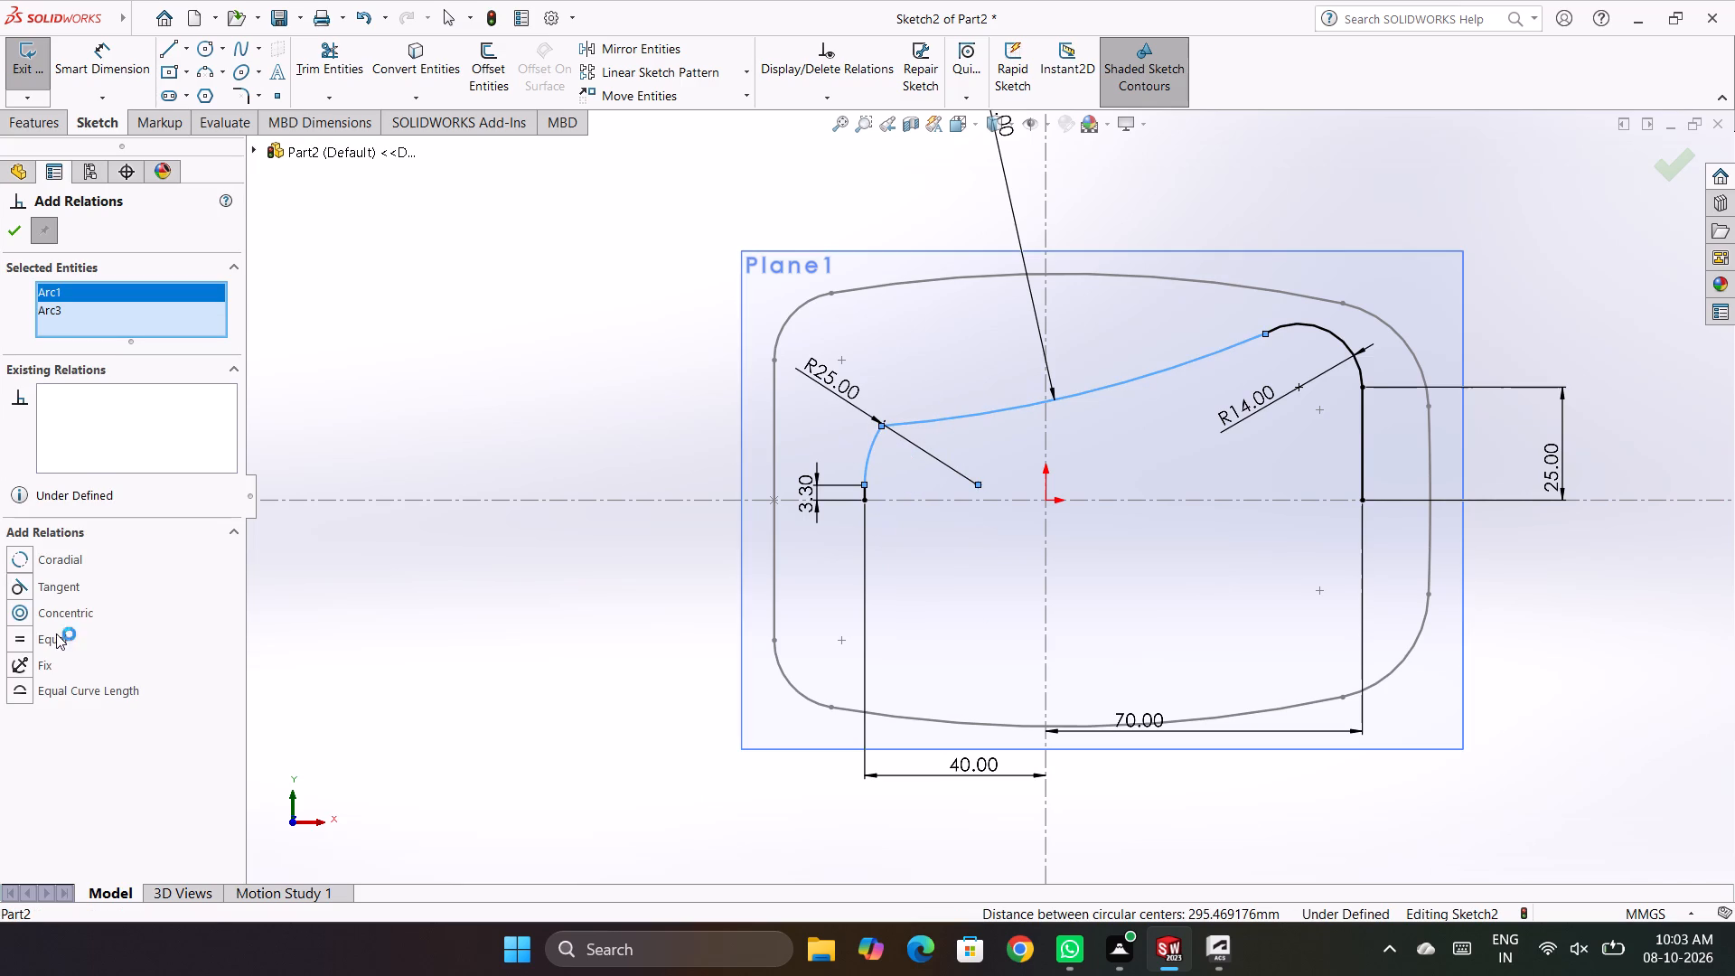
click(53, 585)
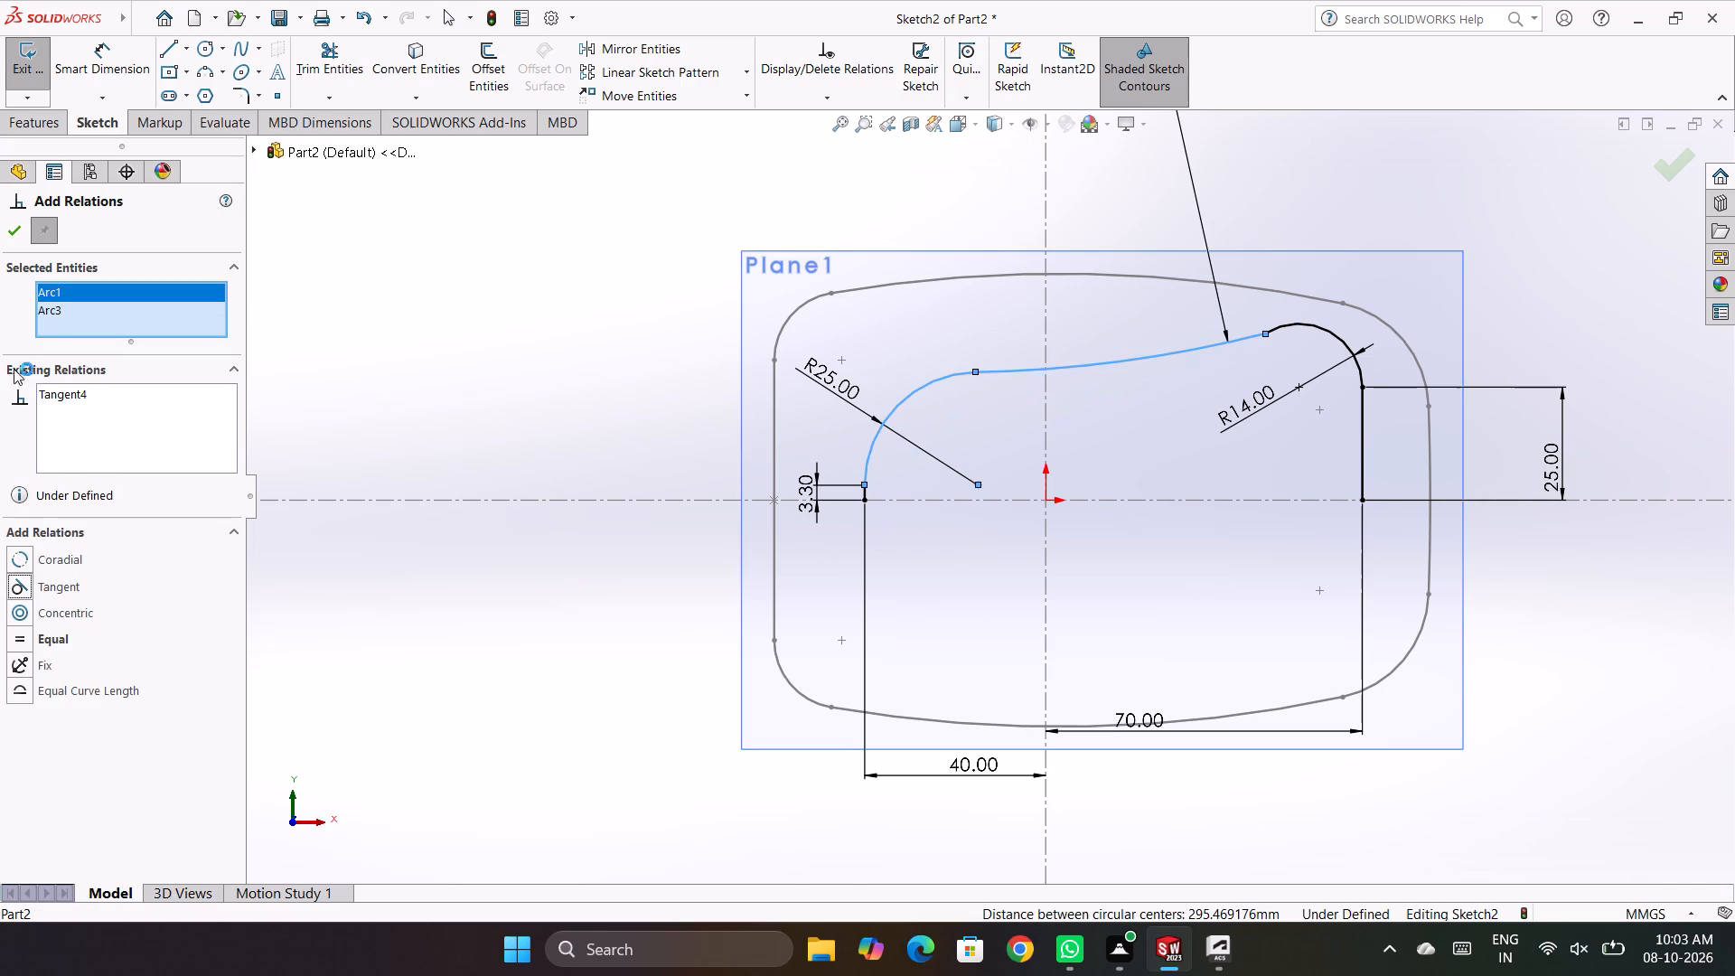
click(20, 232)
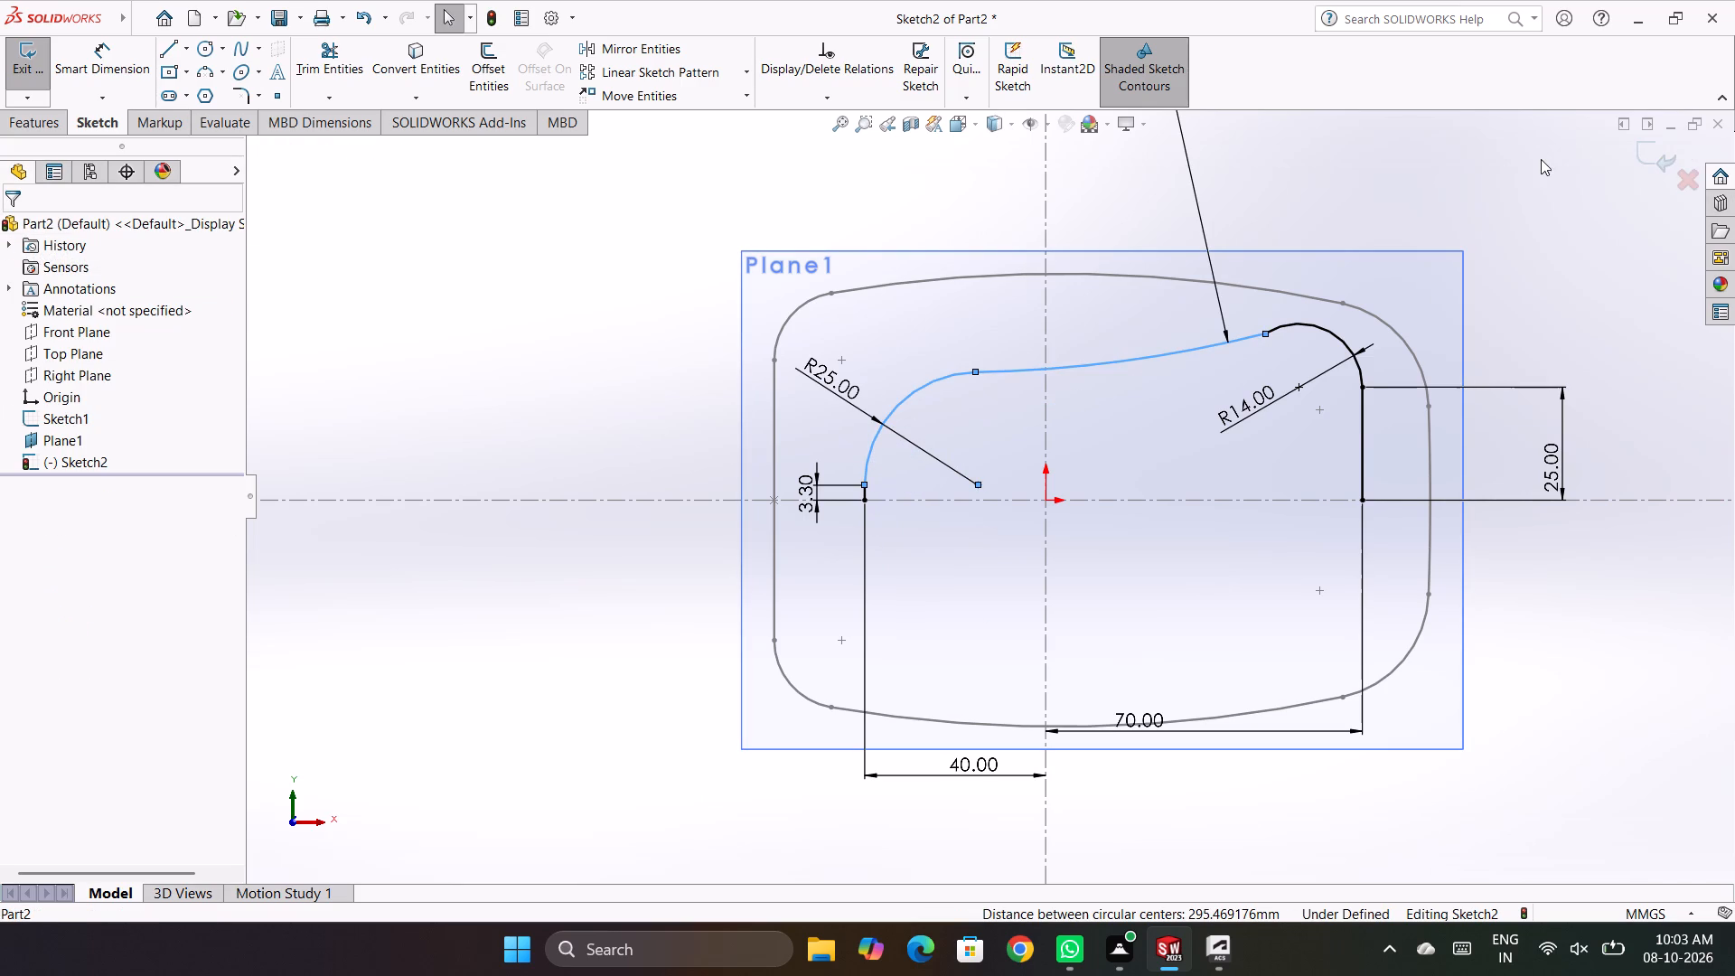
click(1540, 161)
Add a tangent relation between the R14 arc and the R280 connecting arc.
right_drag(1517, 187, 1391, 182)
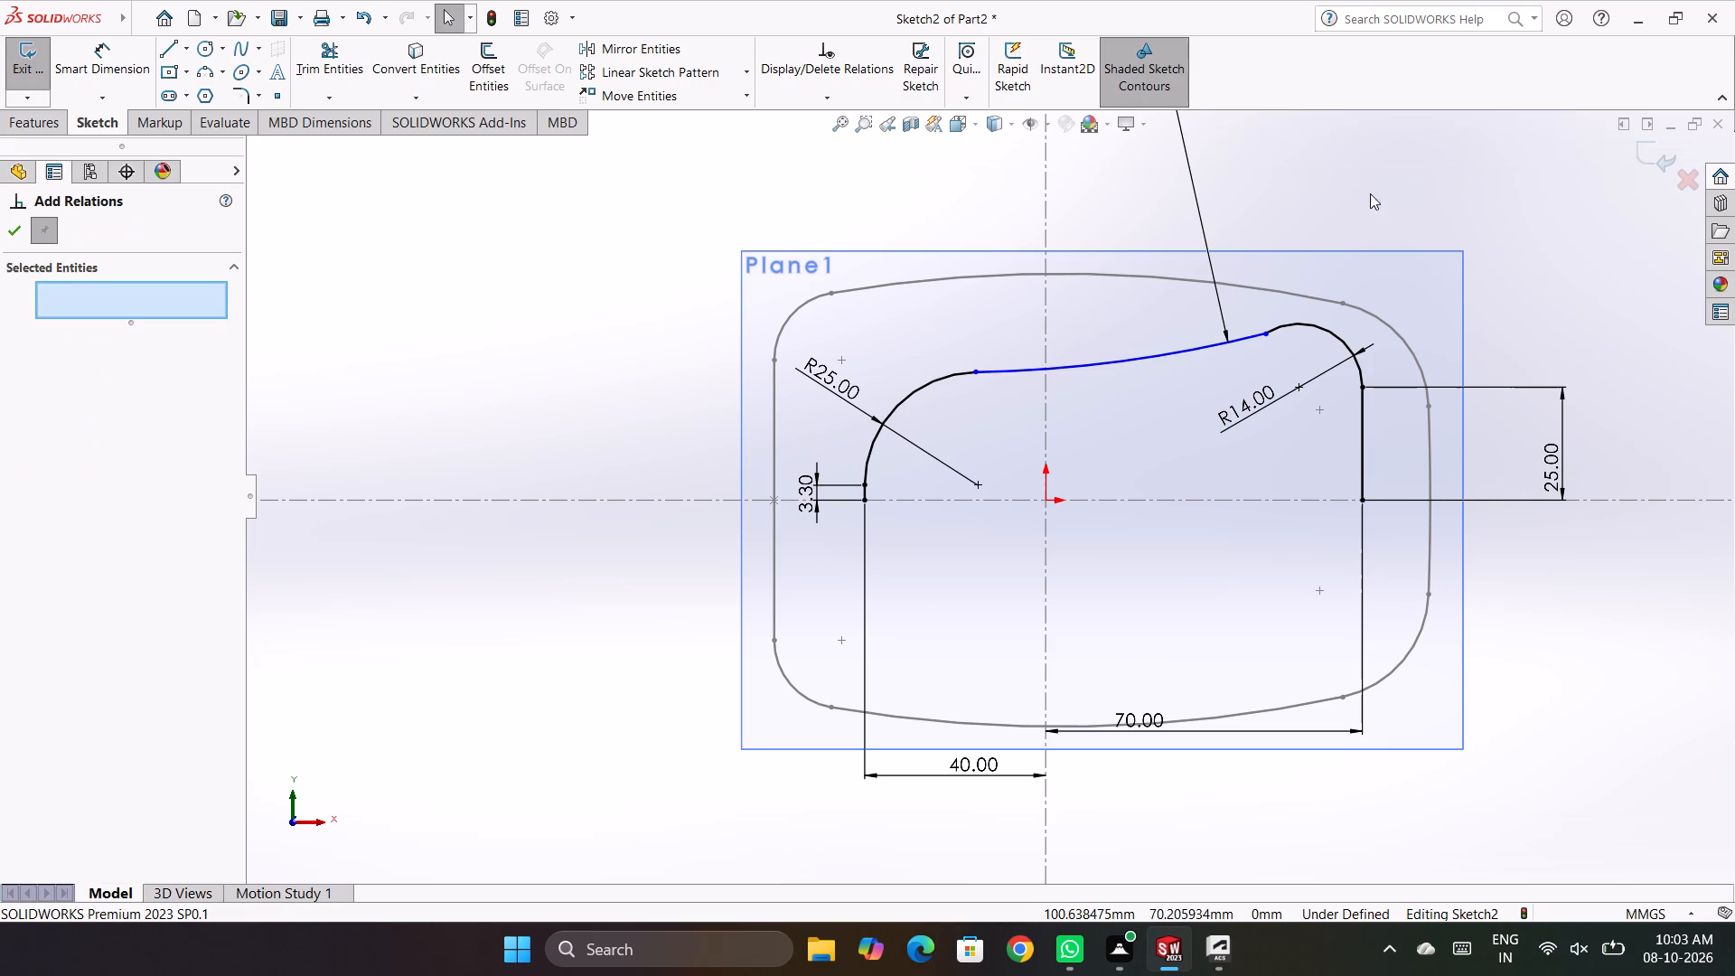
click(1298, 321)
click(1238, 343)
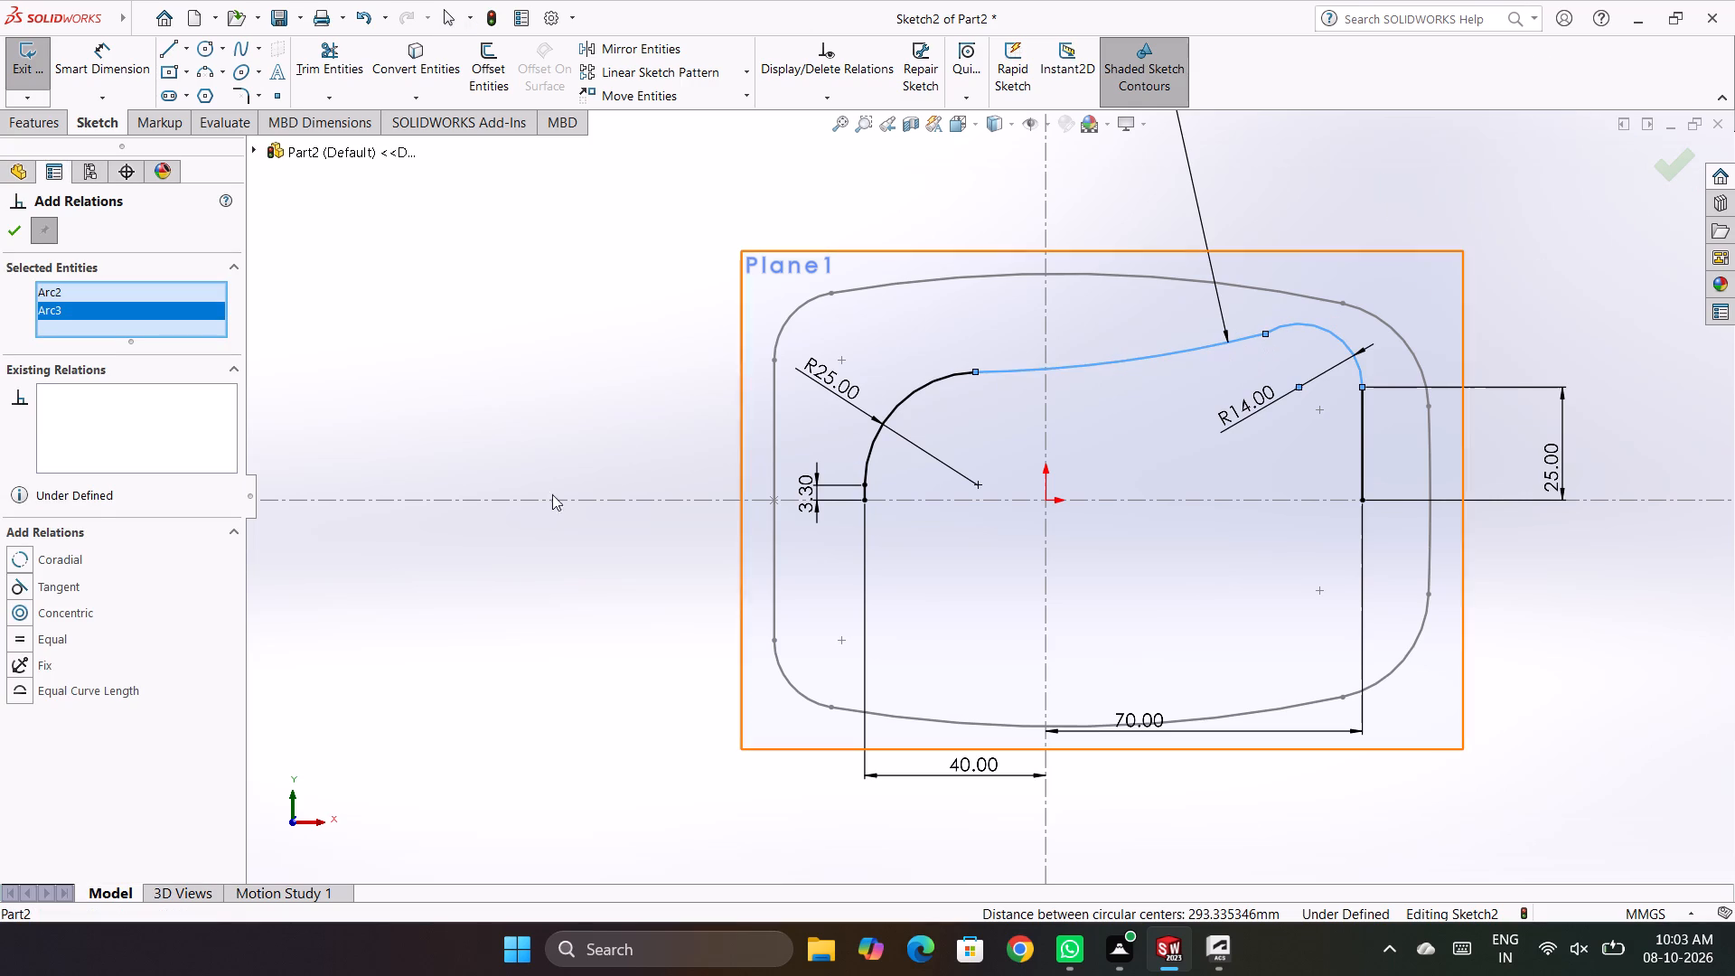
click(43, 579)
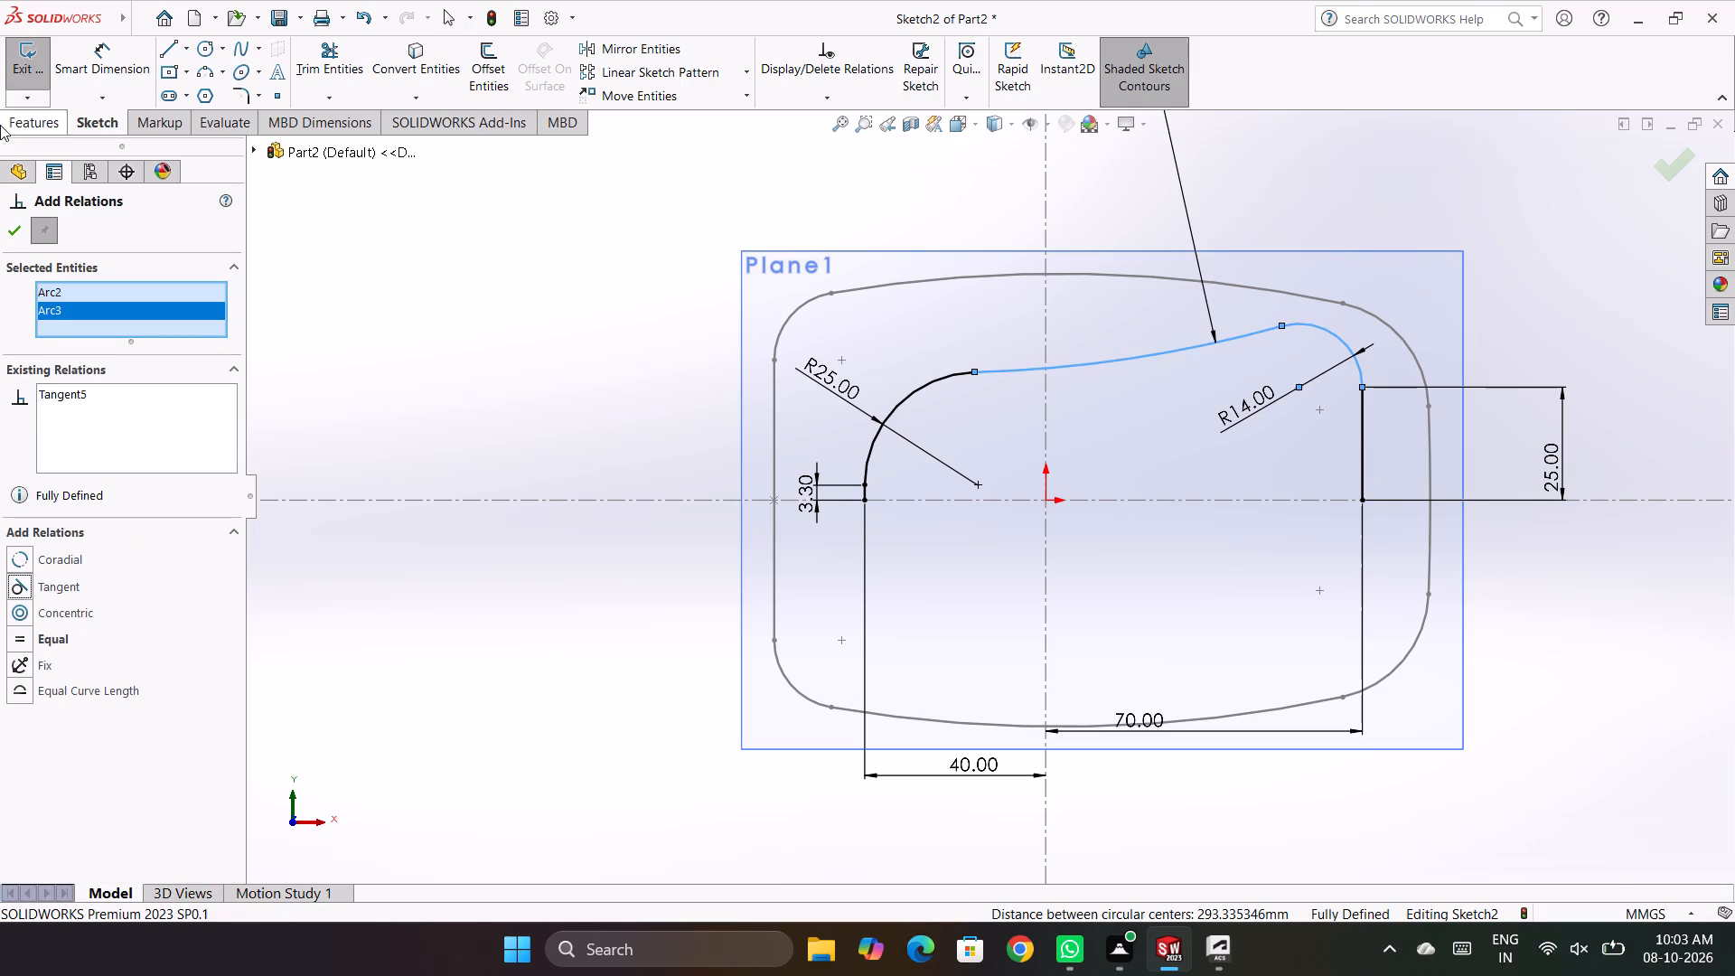
click(6, 234)
click(1295, 132)
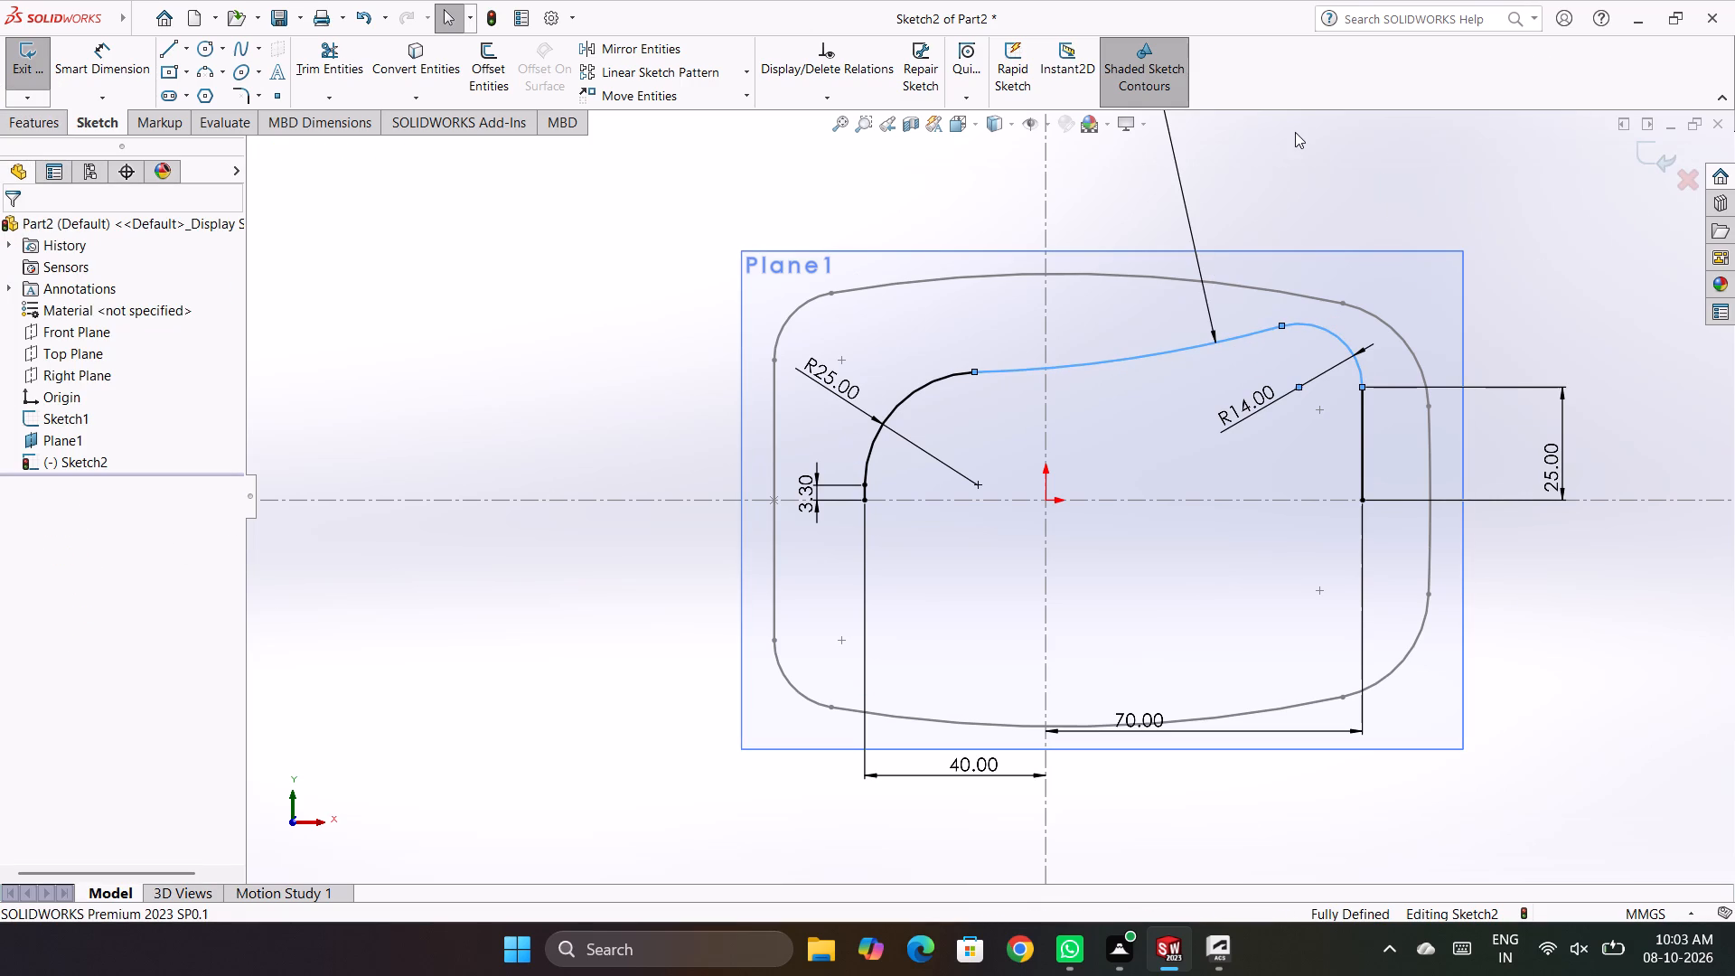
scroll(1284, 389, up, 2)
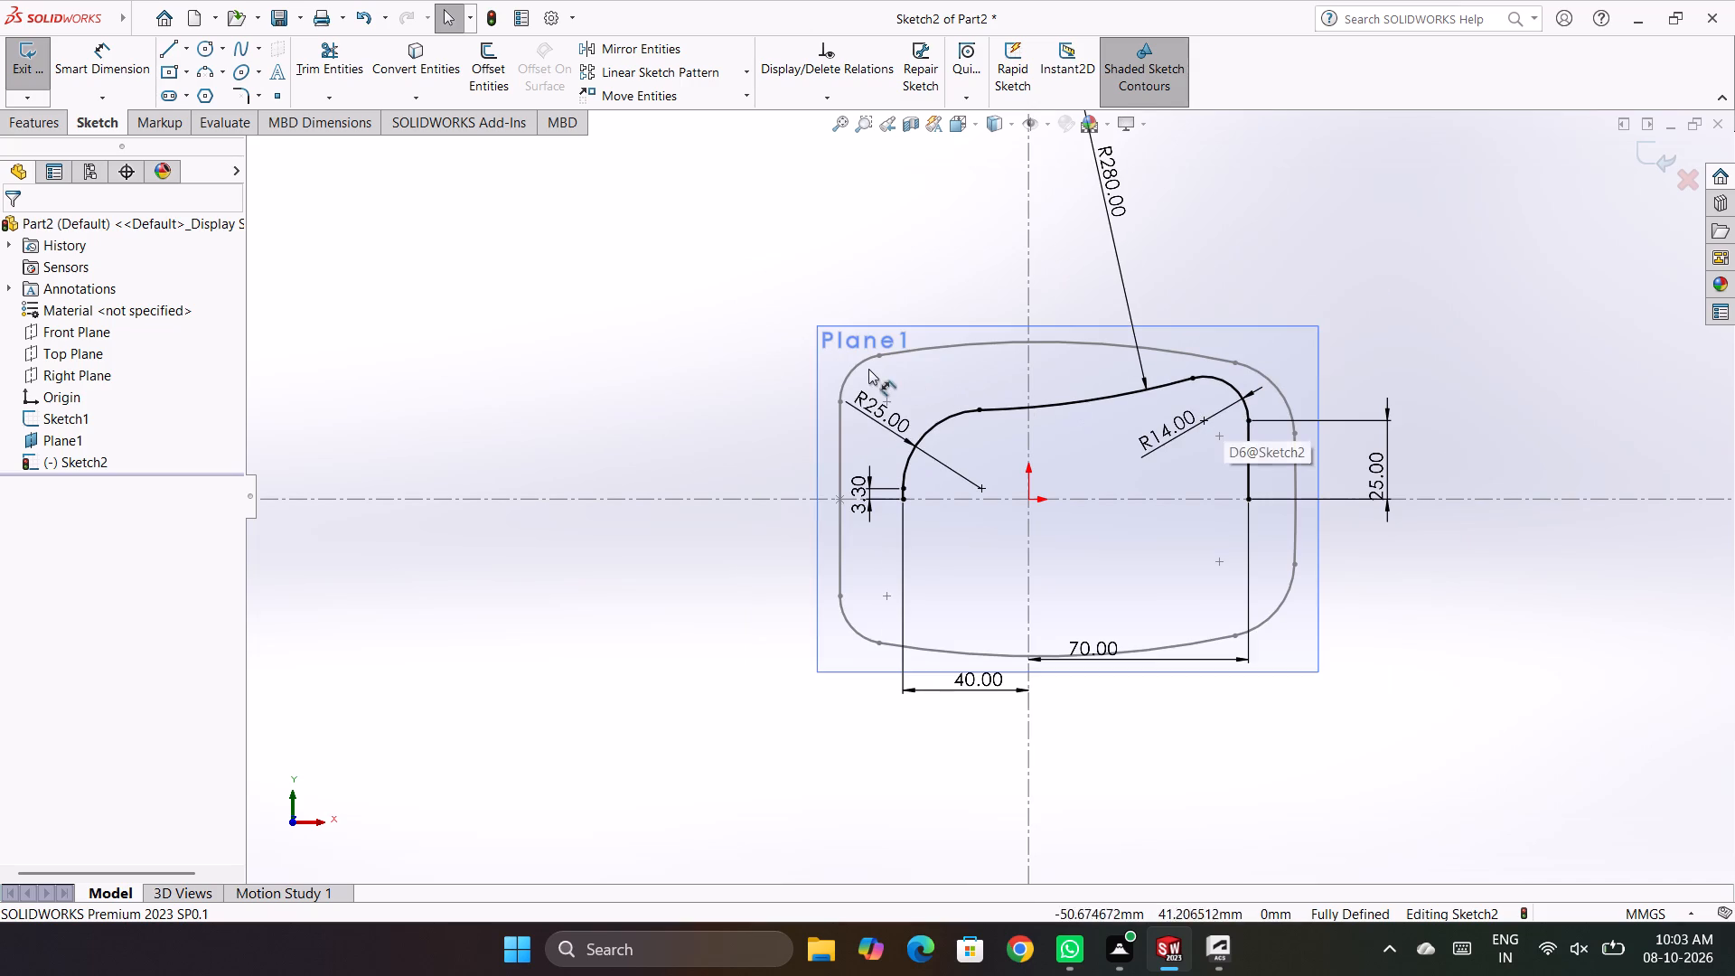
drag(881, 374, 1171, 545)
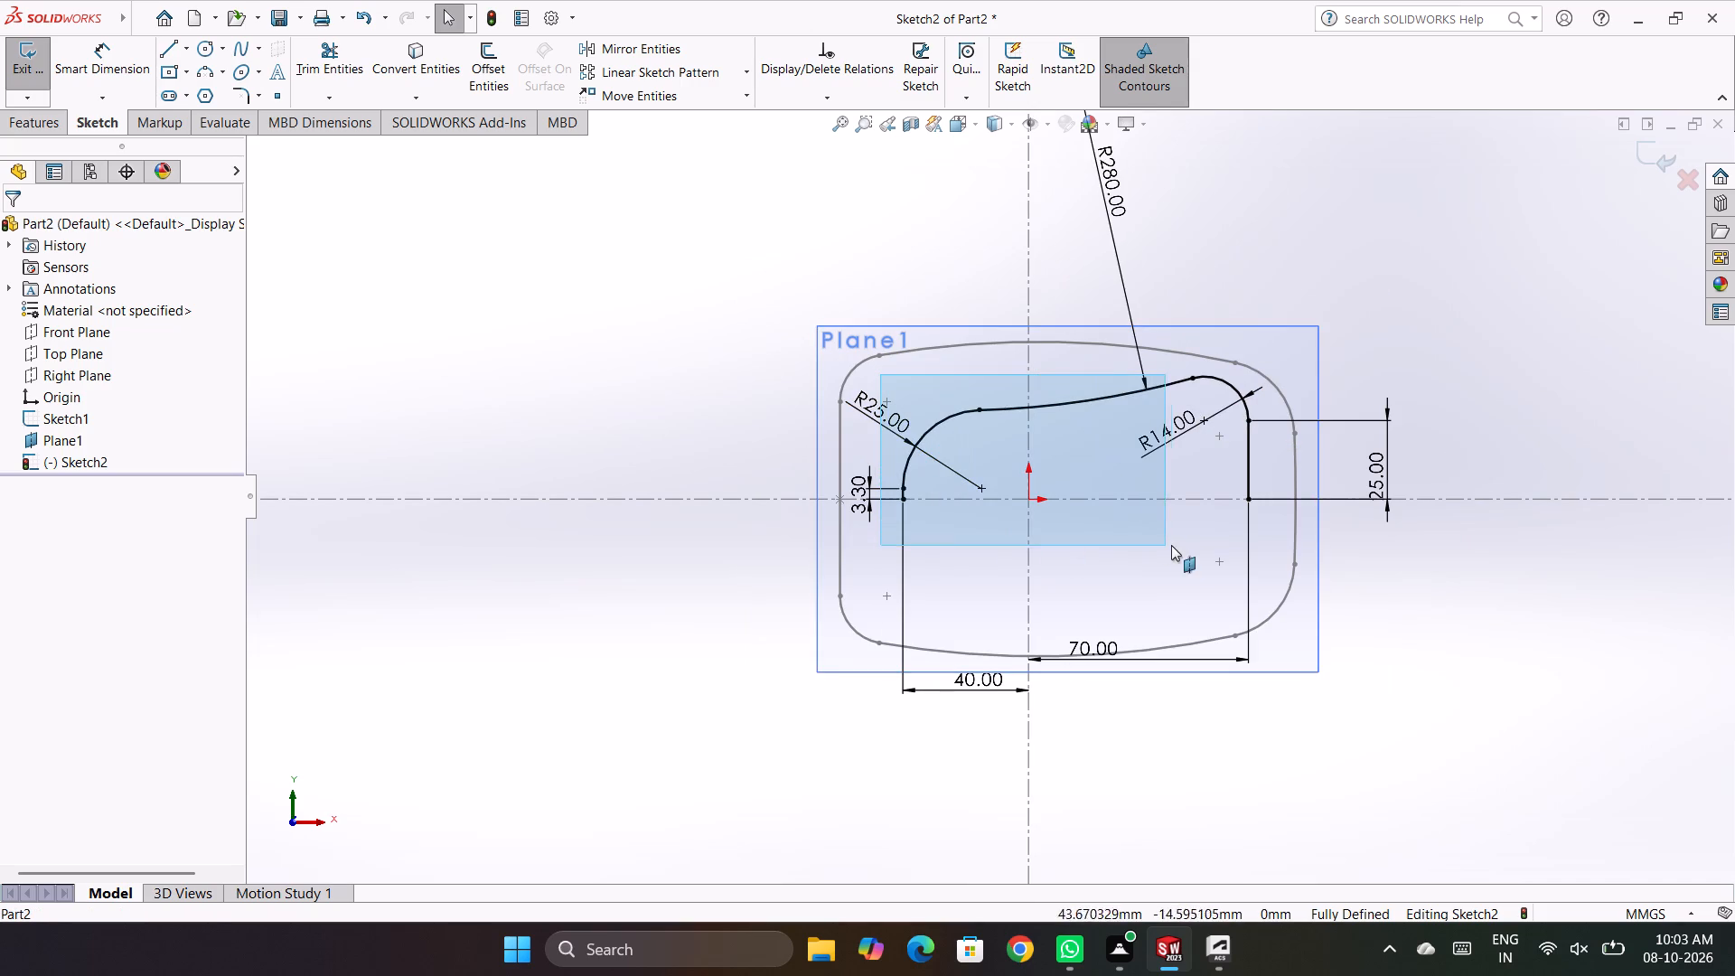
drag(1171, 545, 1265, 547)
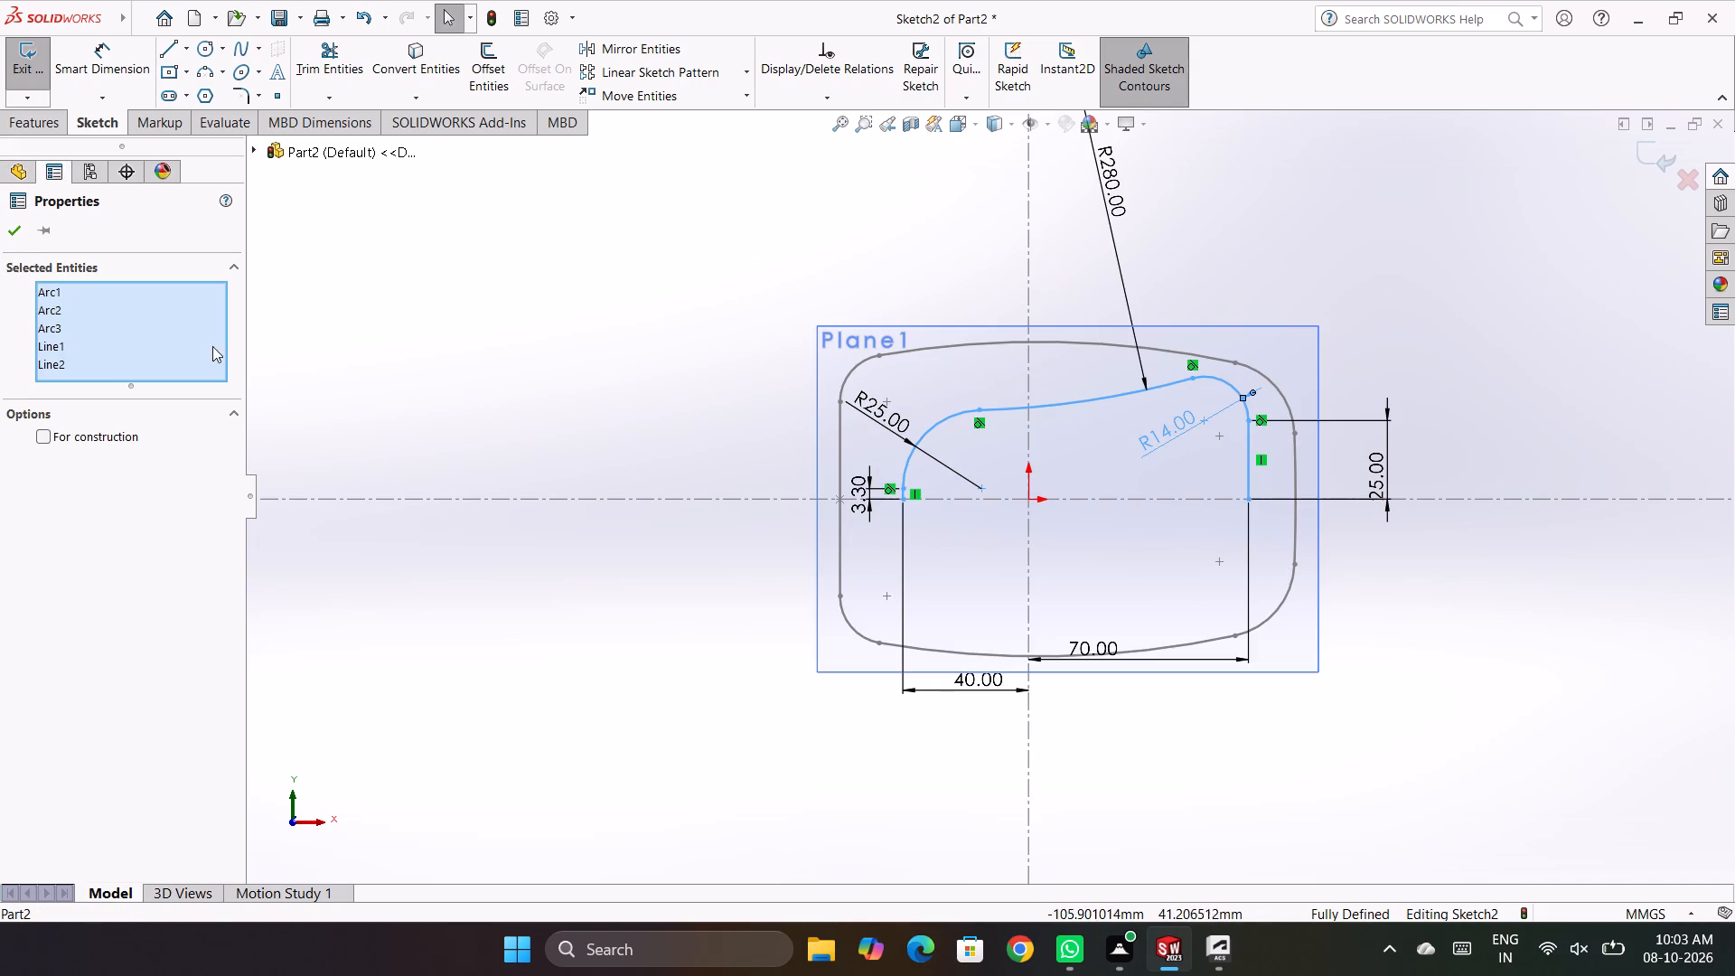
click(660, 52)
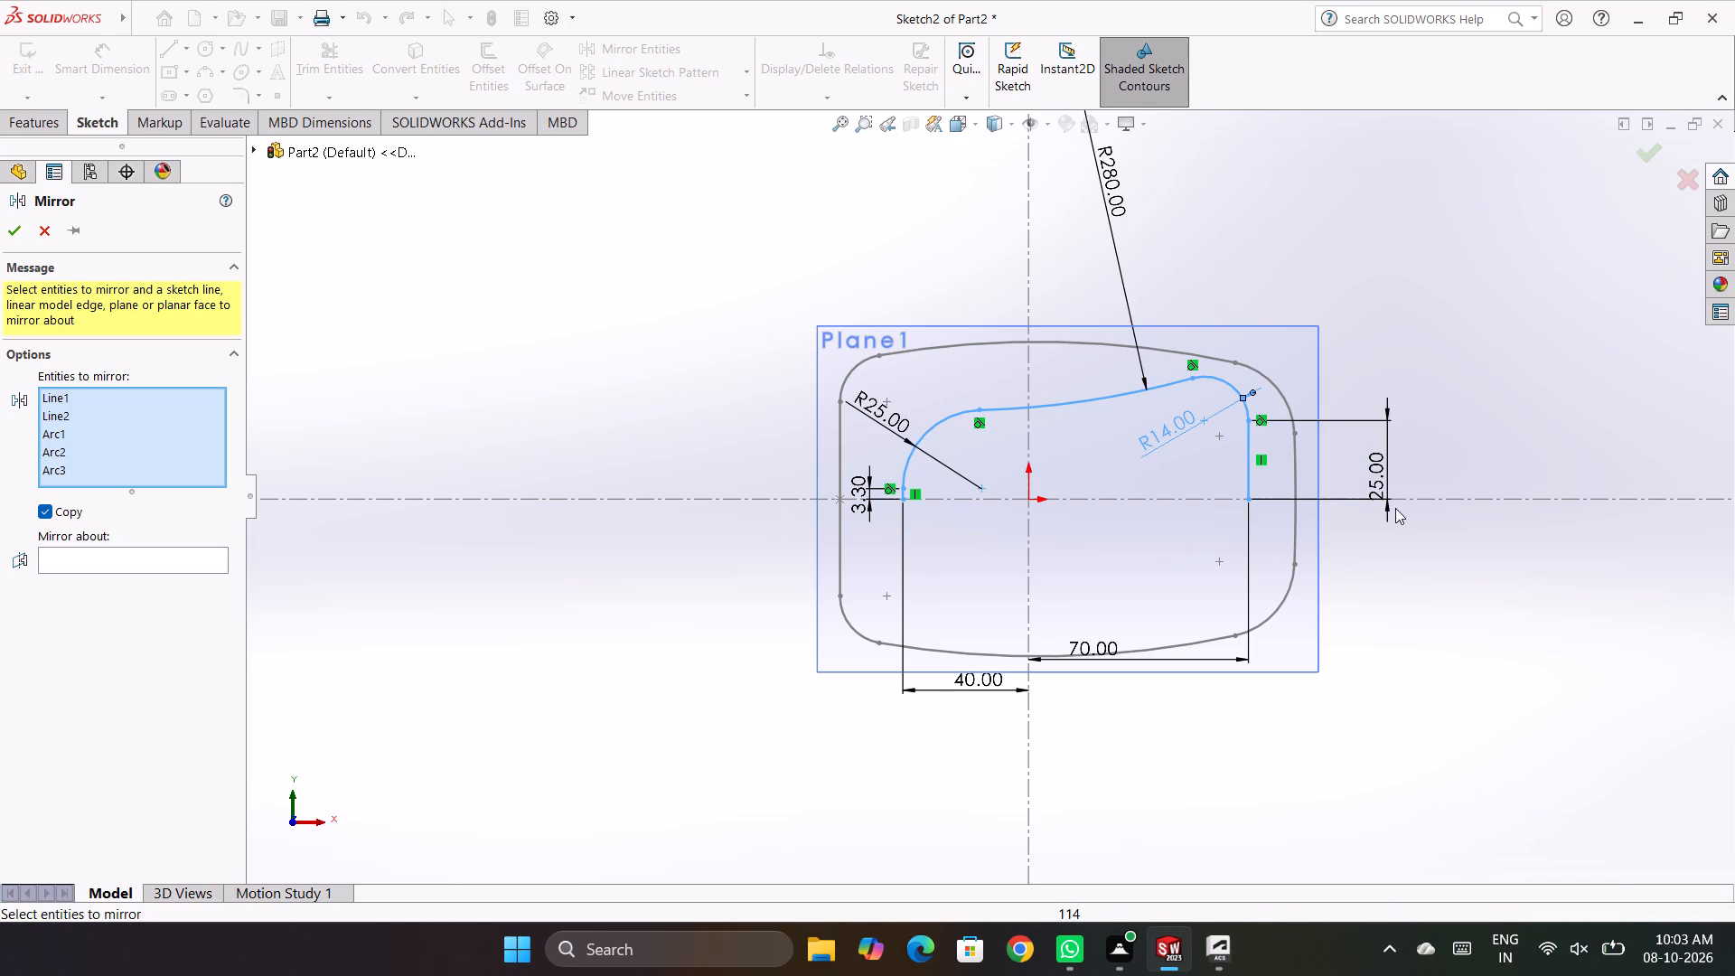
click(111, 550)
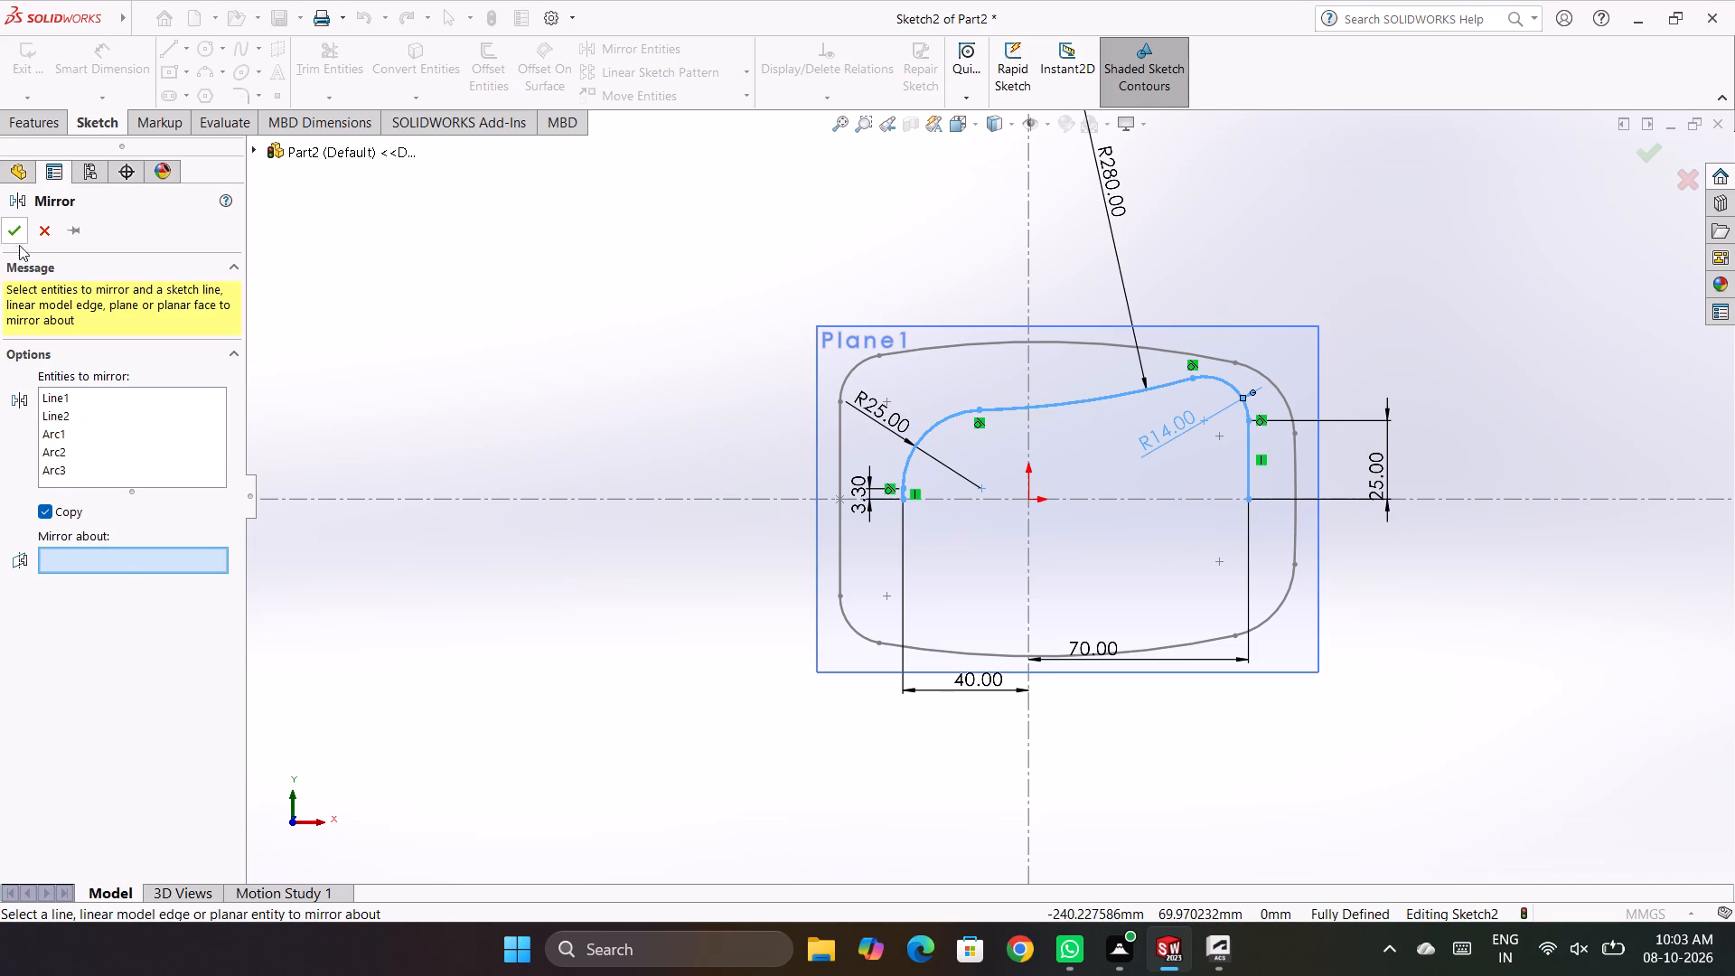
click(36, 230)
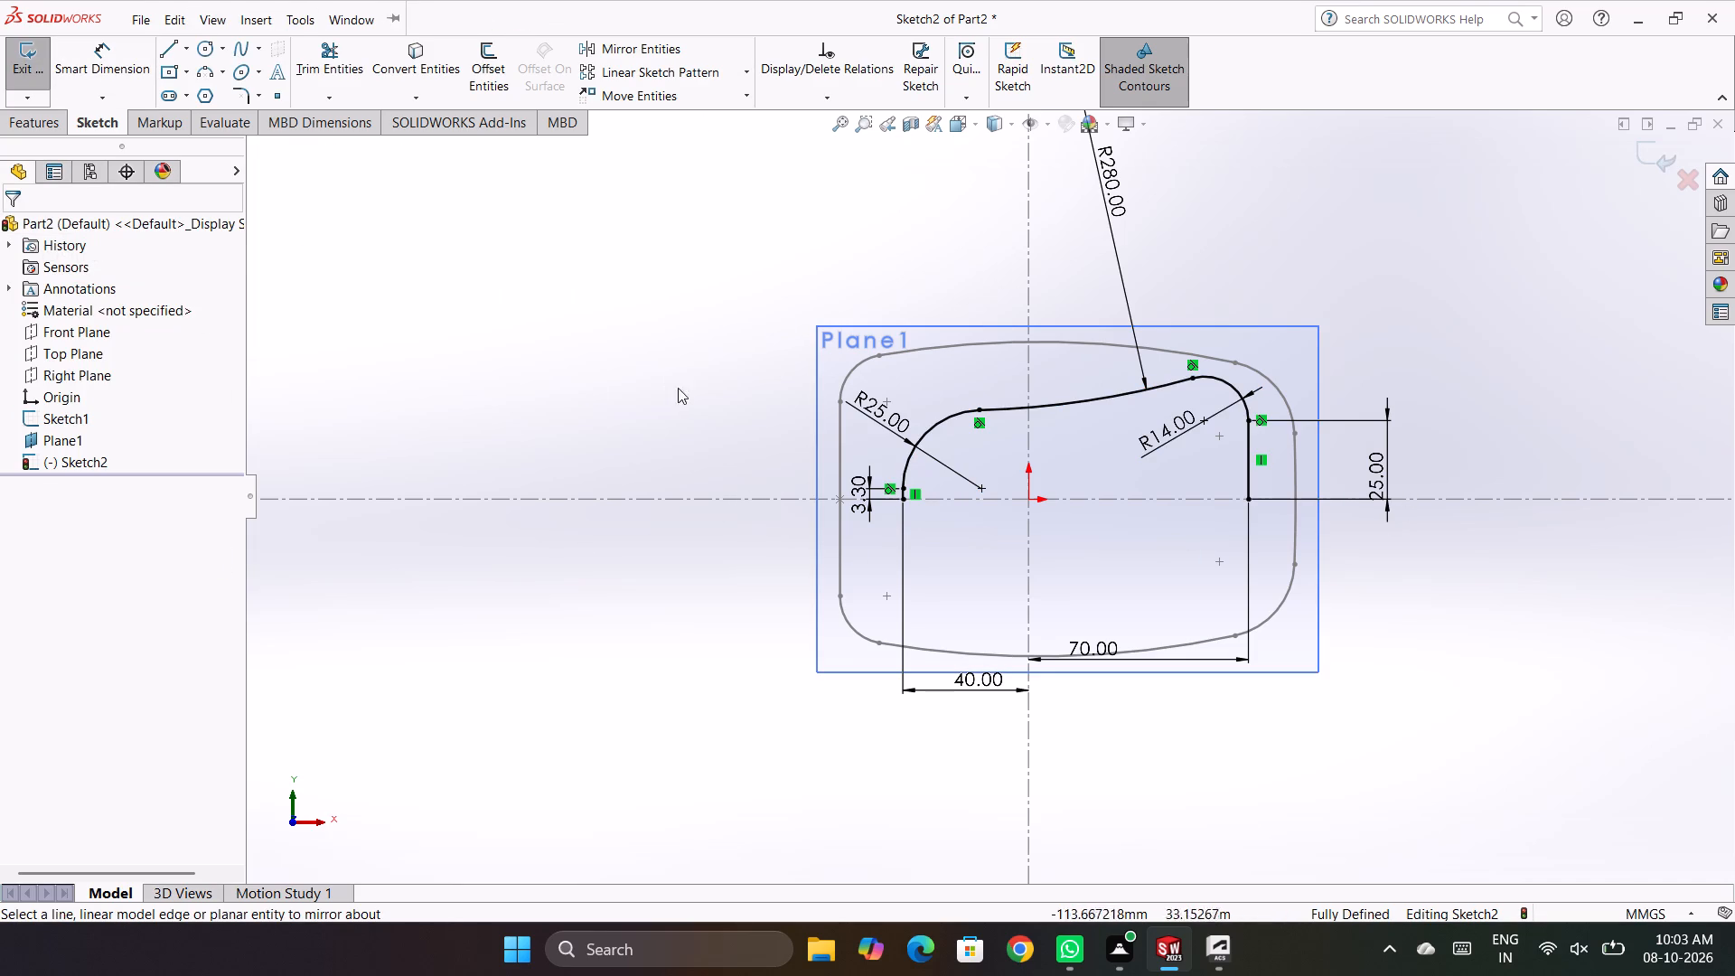
Sketch a horizontal construction centerline about 113 mm long from the origin, extending in the negative X direction past the profile.
right_drag(657, 358, 559, 299)
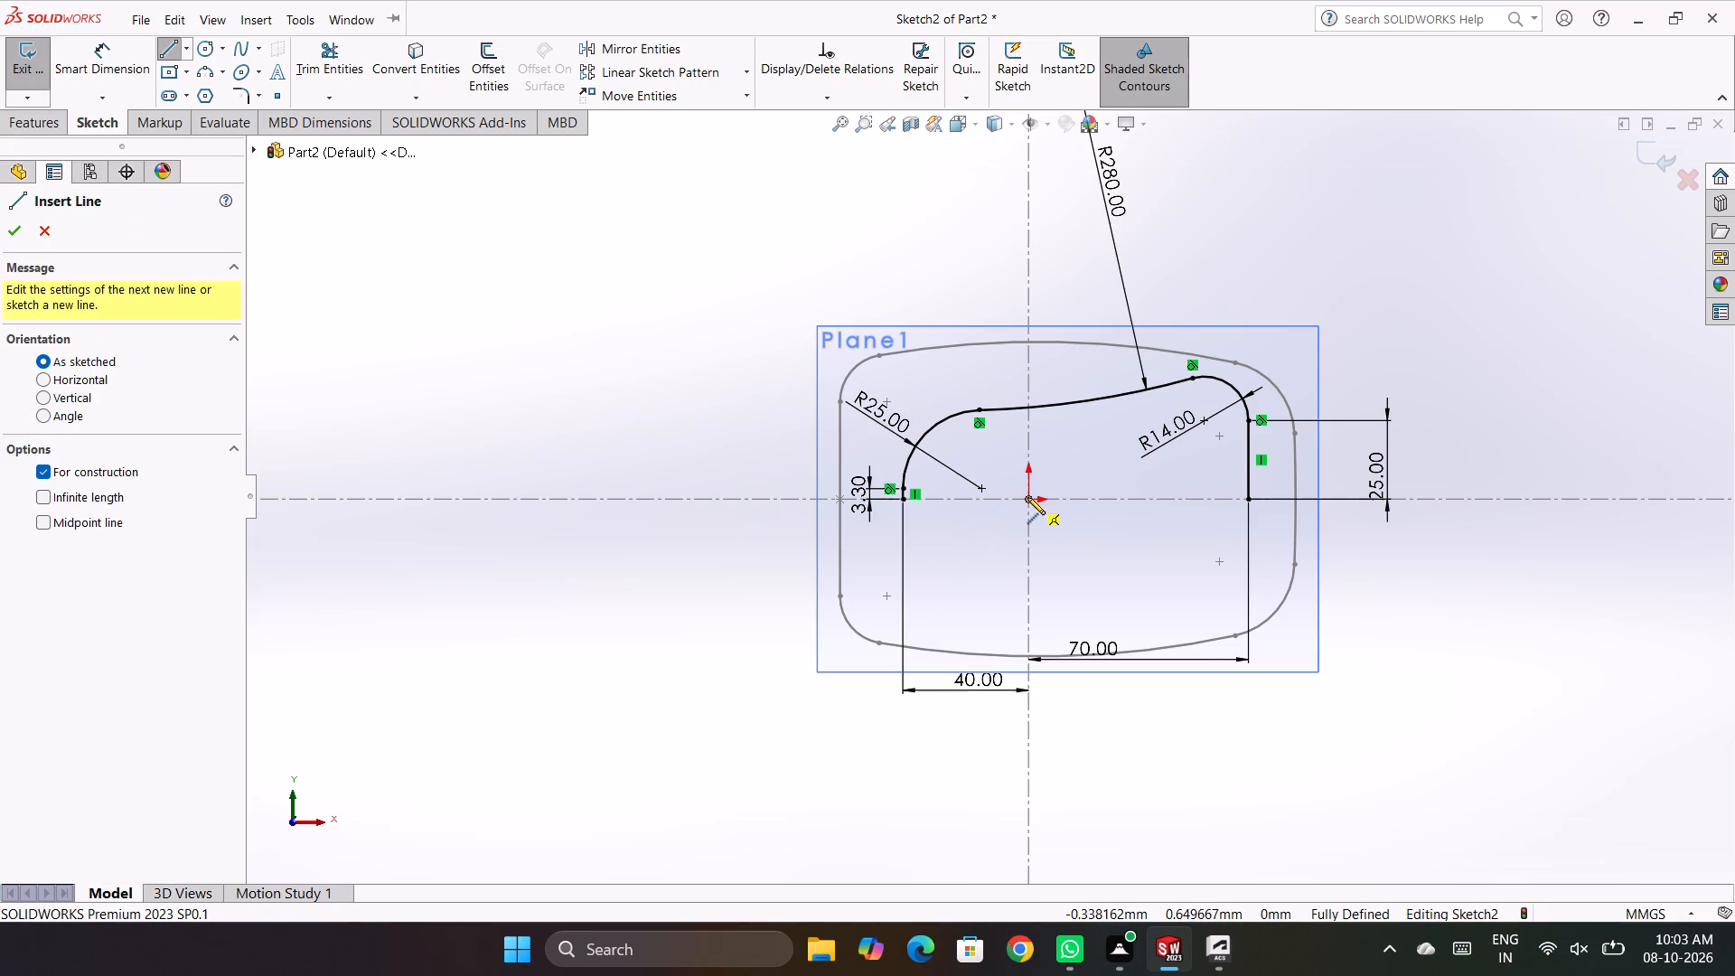
click(1027, 497)
click(672, 497)
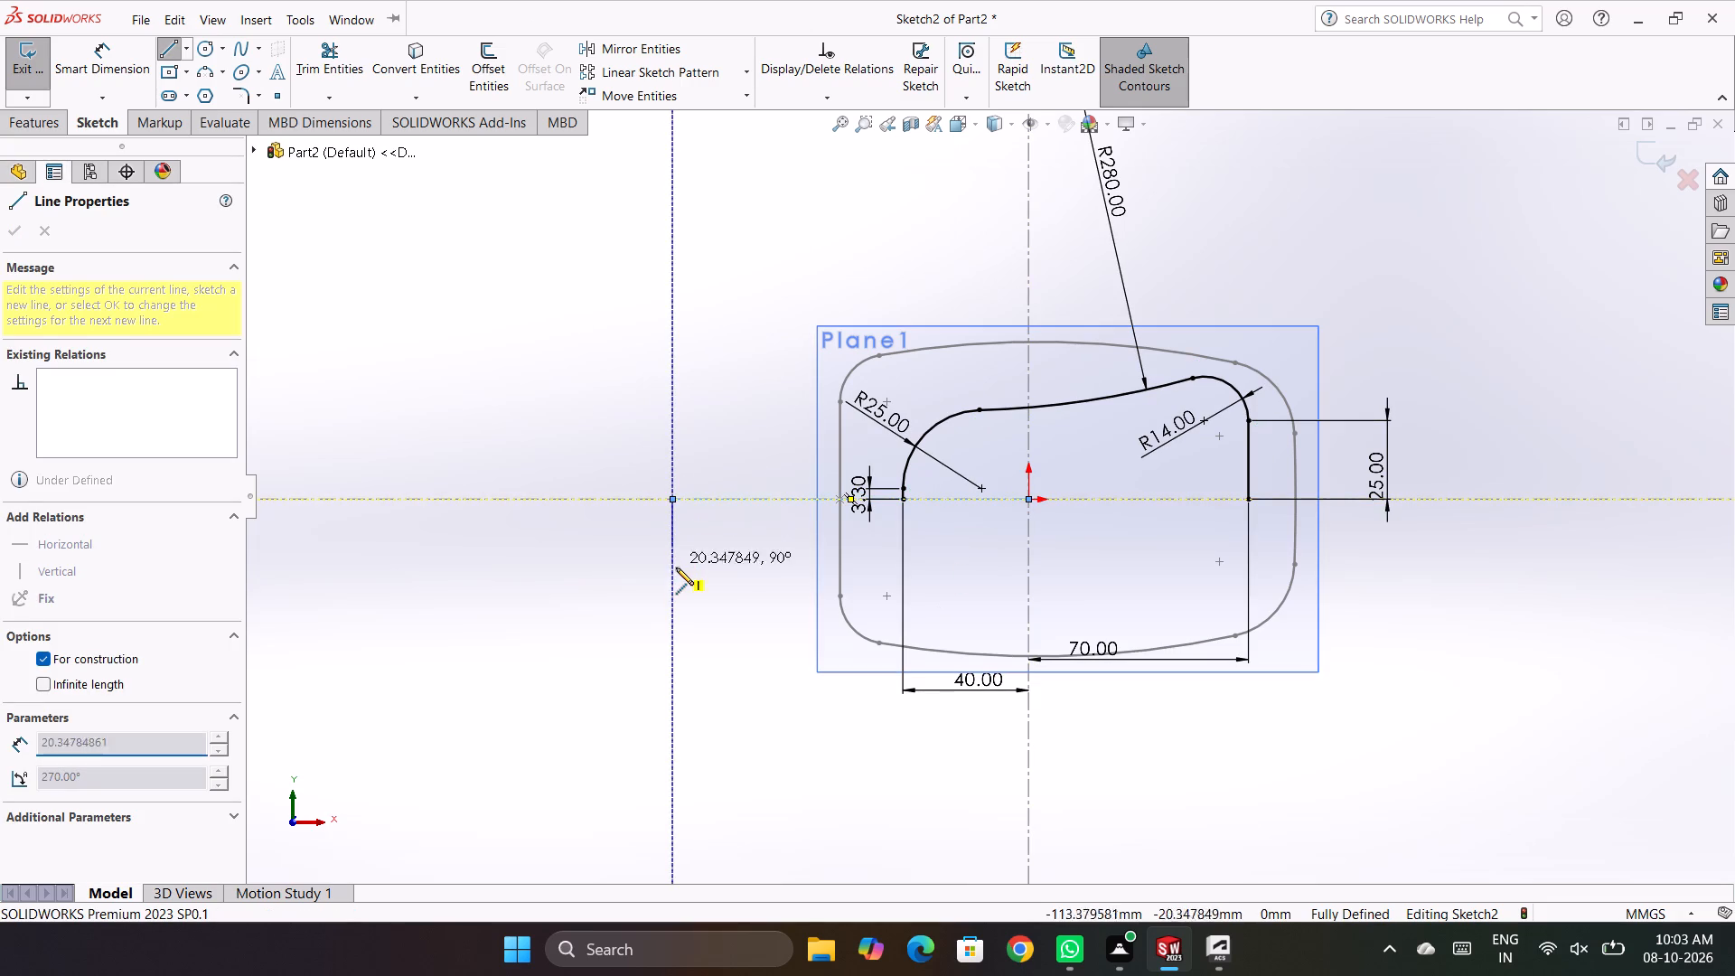
key(Escape)
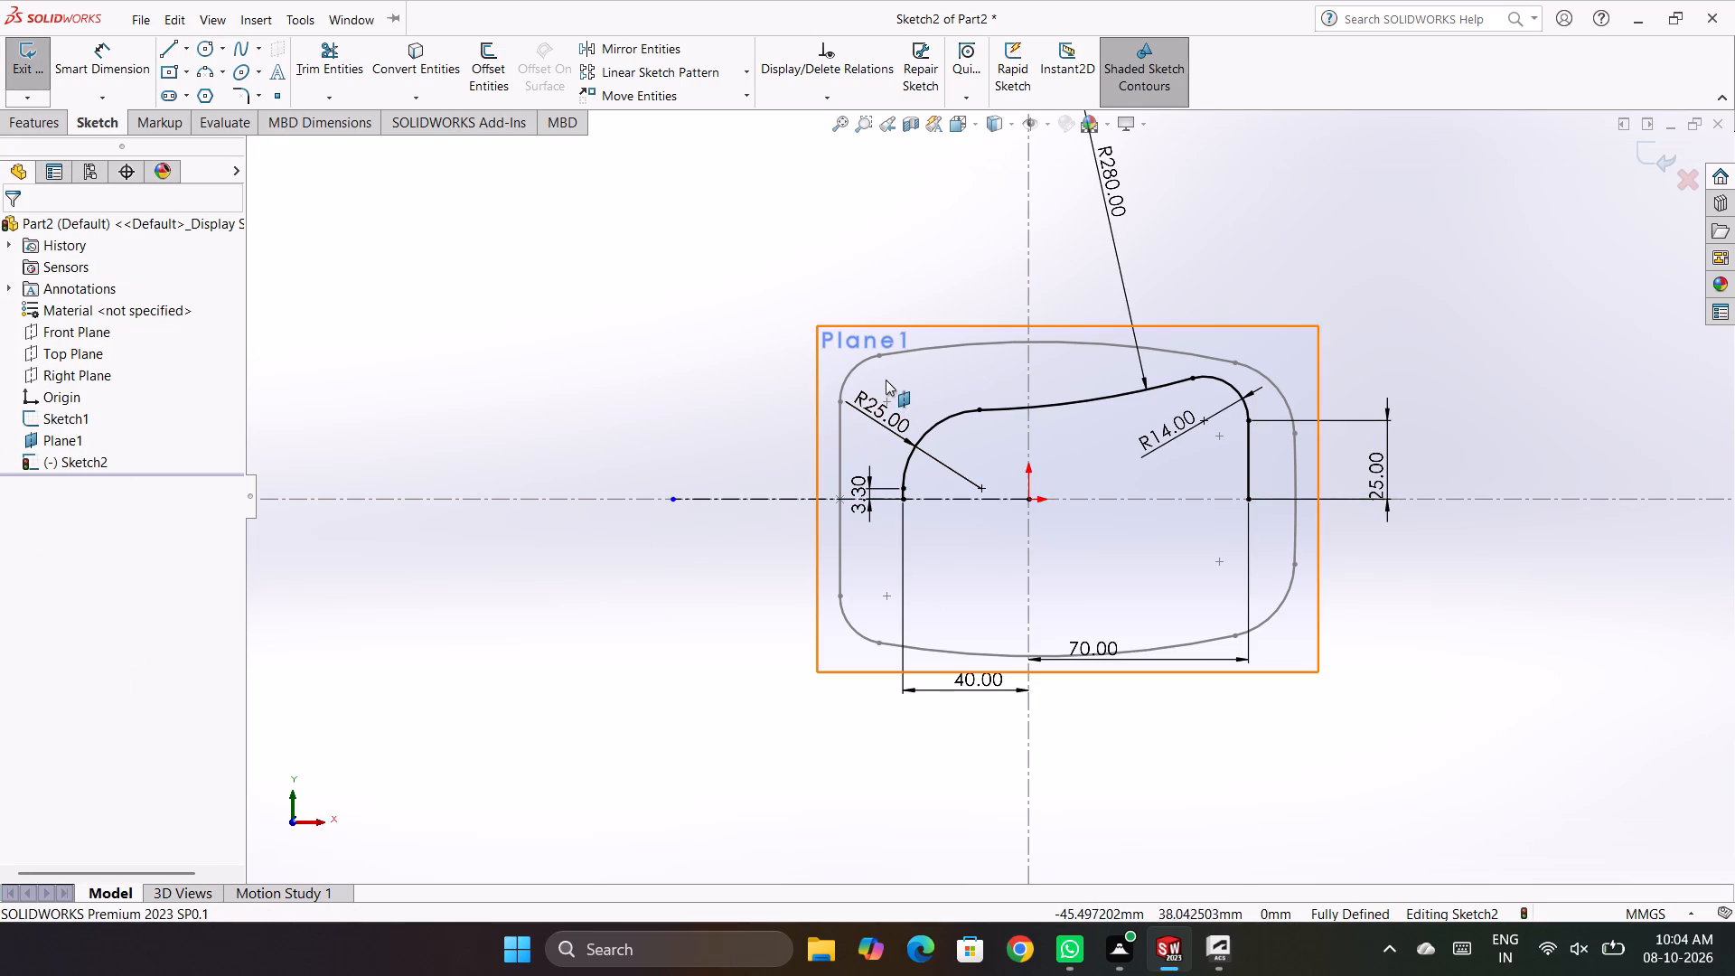
Mirror the half profile's three arcs and two vertical lines about the horizontal construction centerline, keeping the originals.
drag(885, 377, 1263, 546)
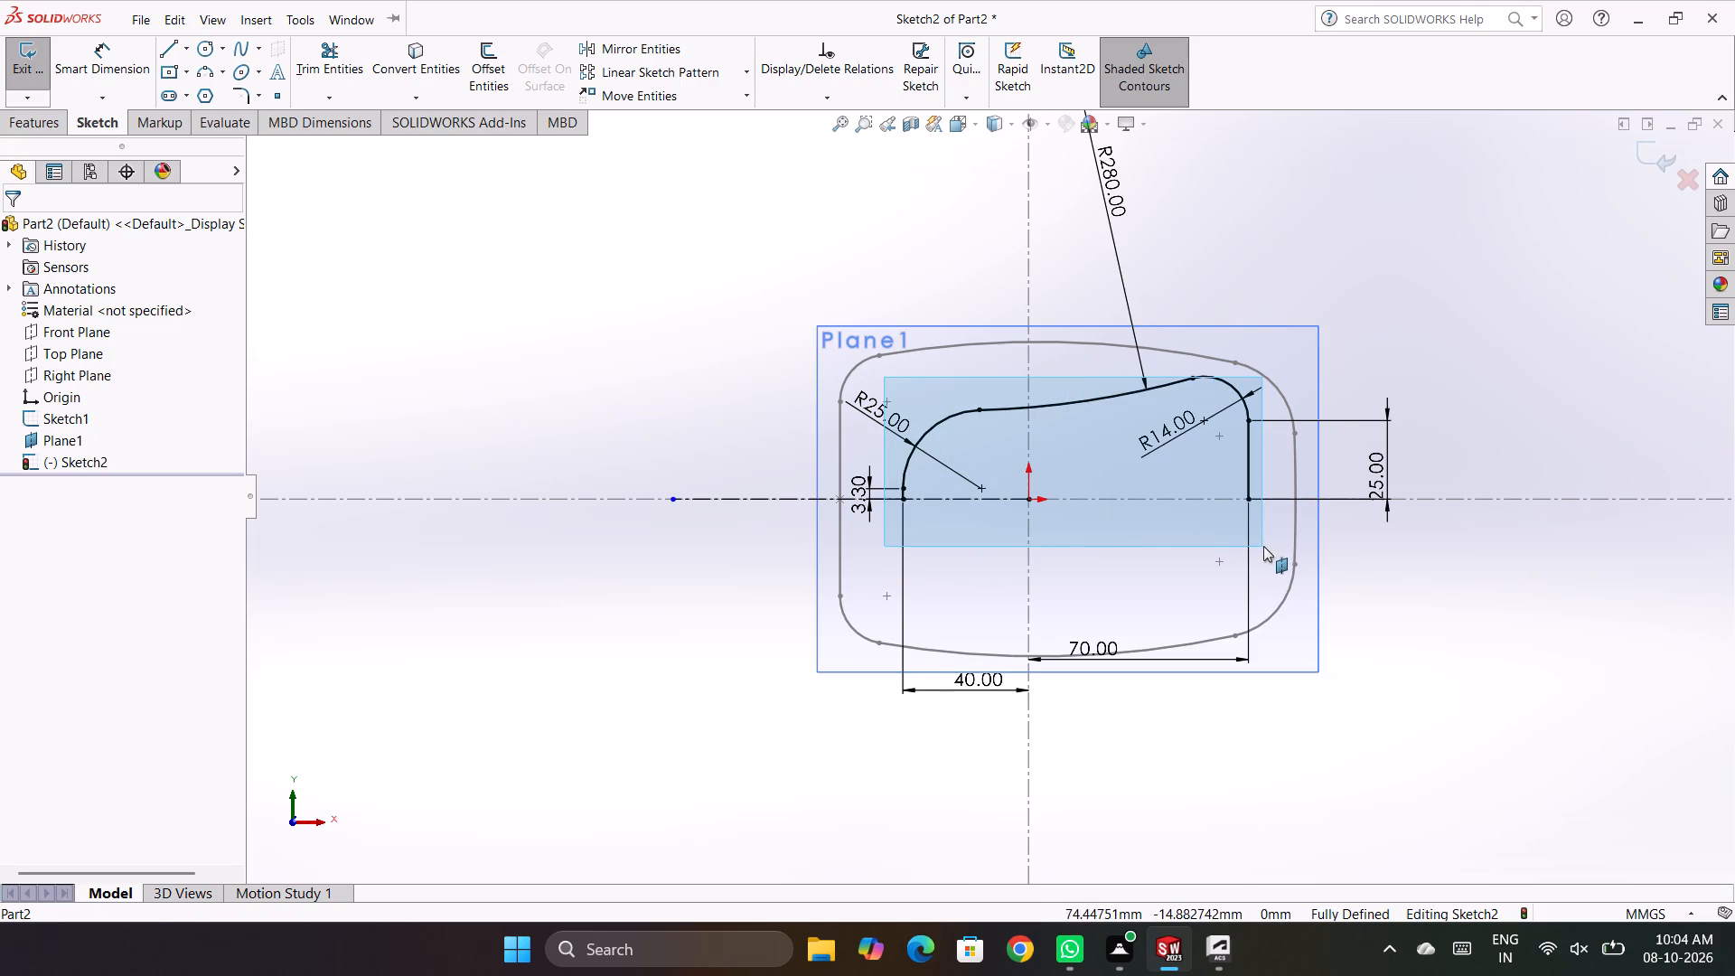
drag(1263, 546, 1264, 546)
click(1214, 376)
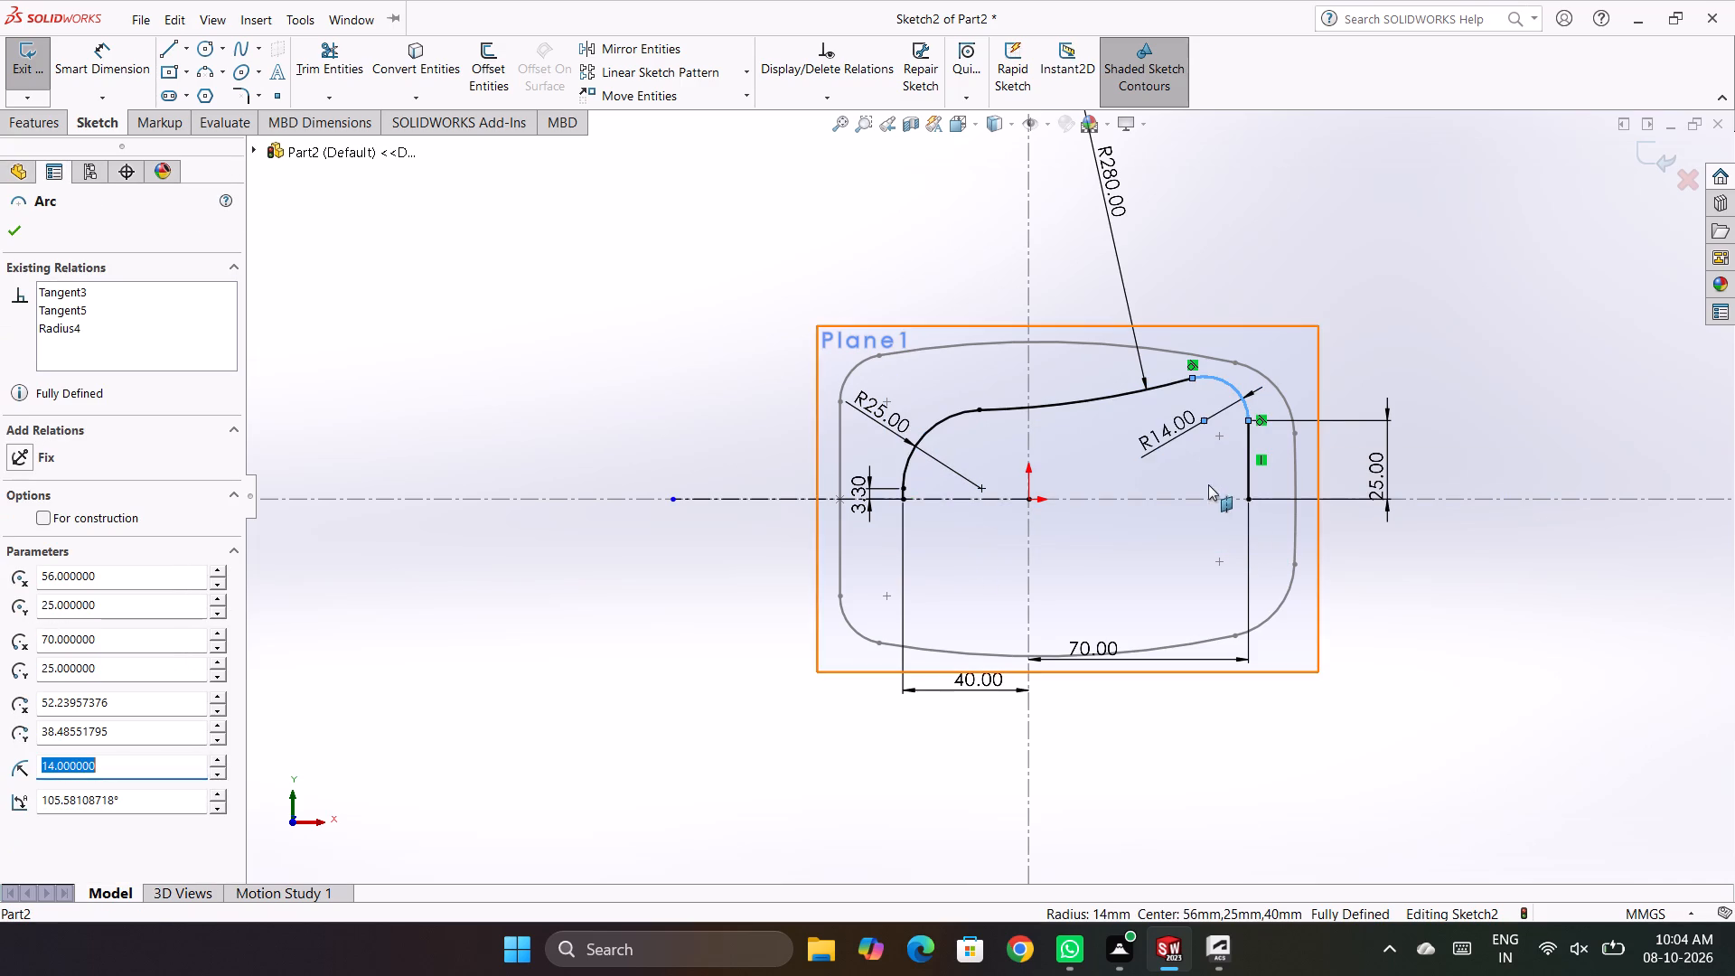
key(Escape)
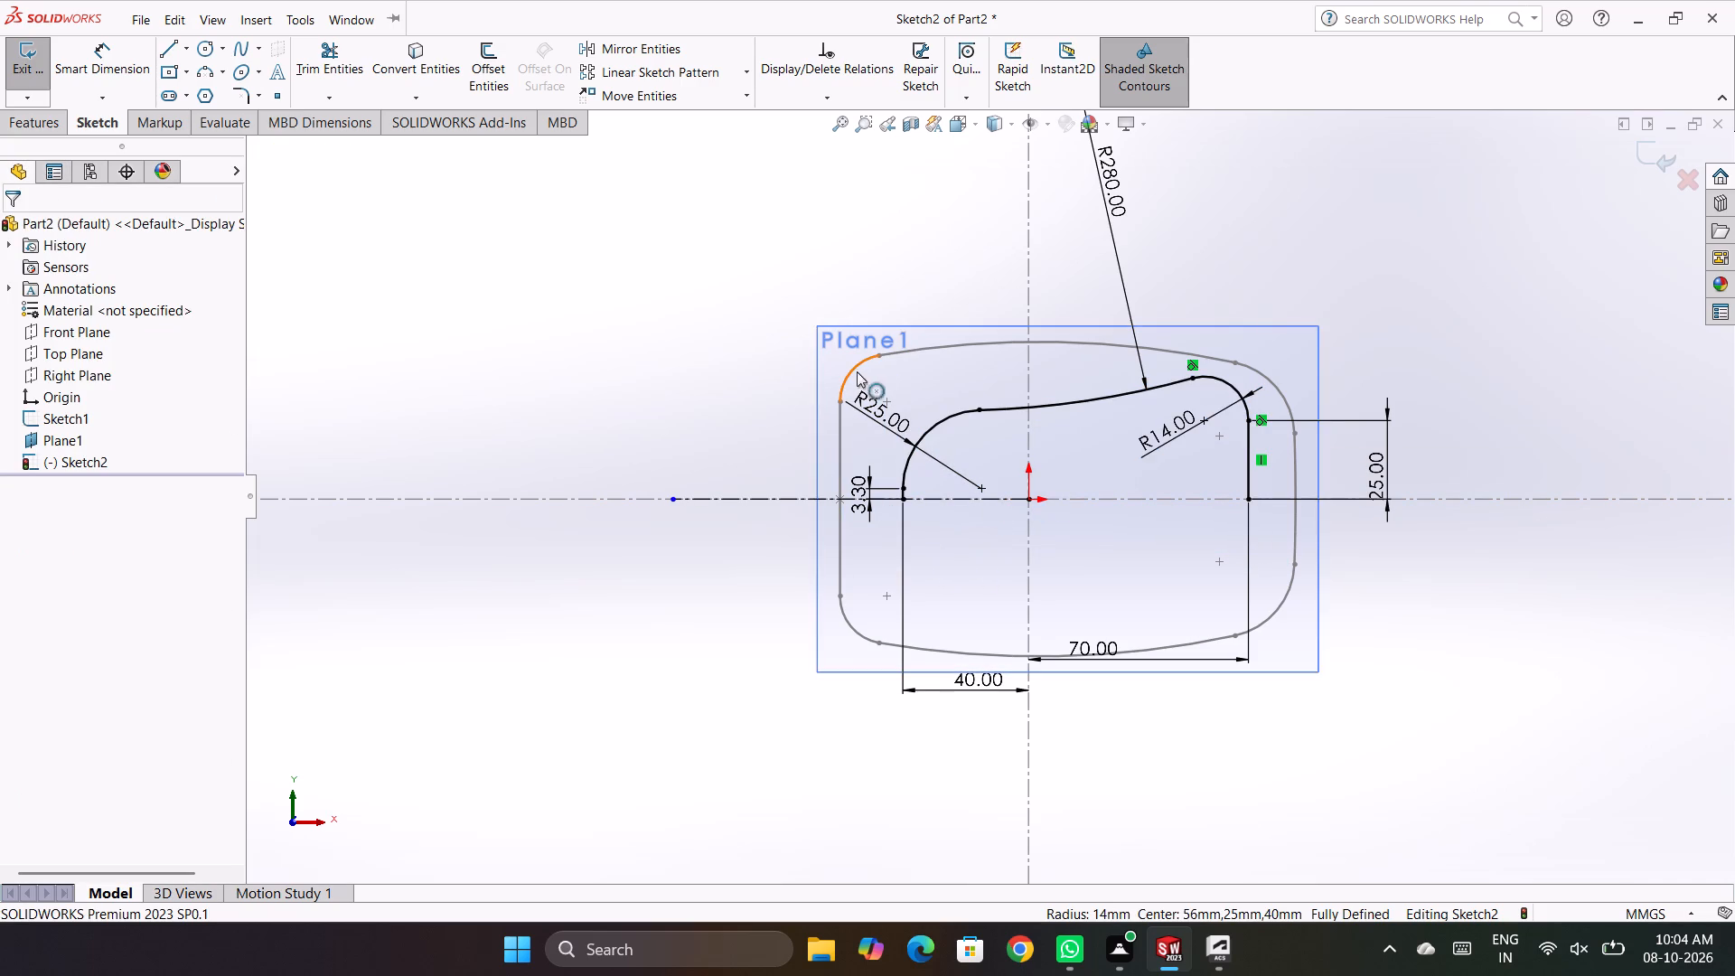
drag(876, 365, 1280, 566)
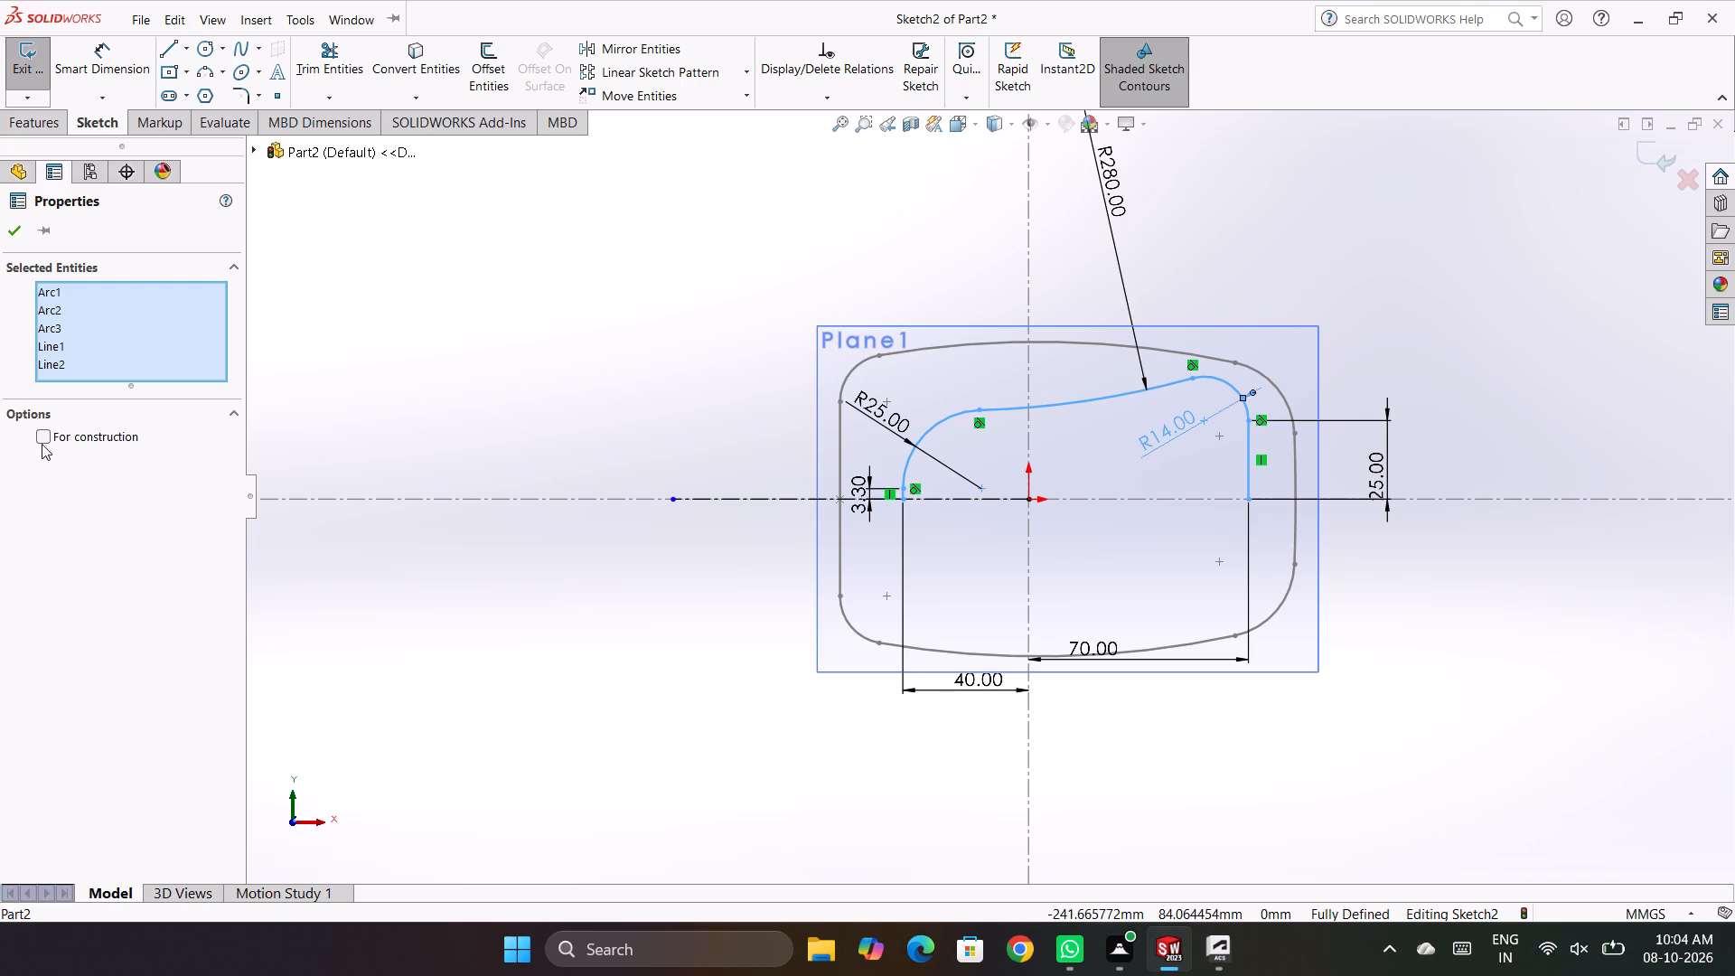
click(610, 56)
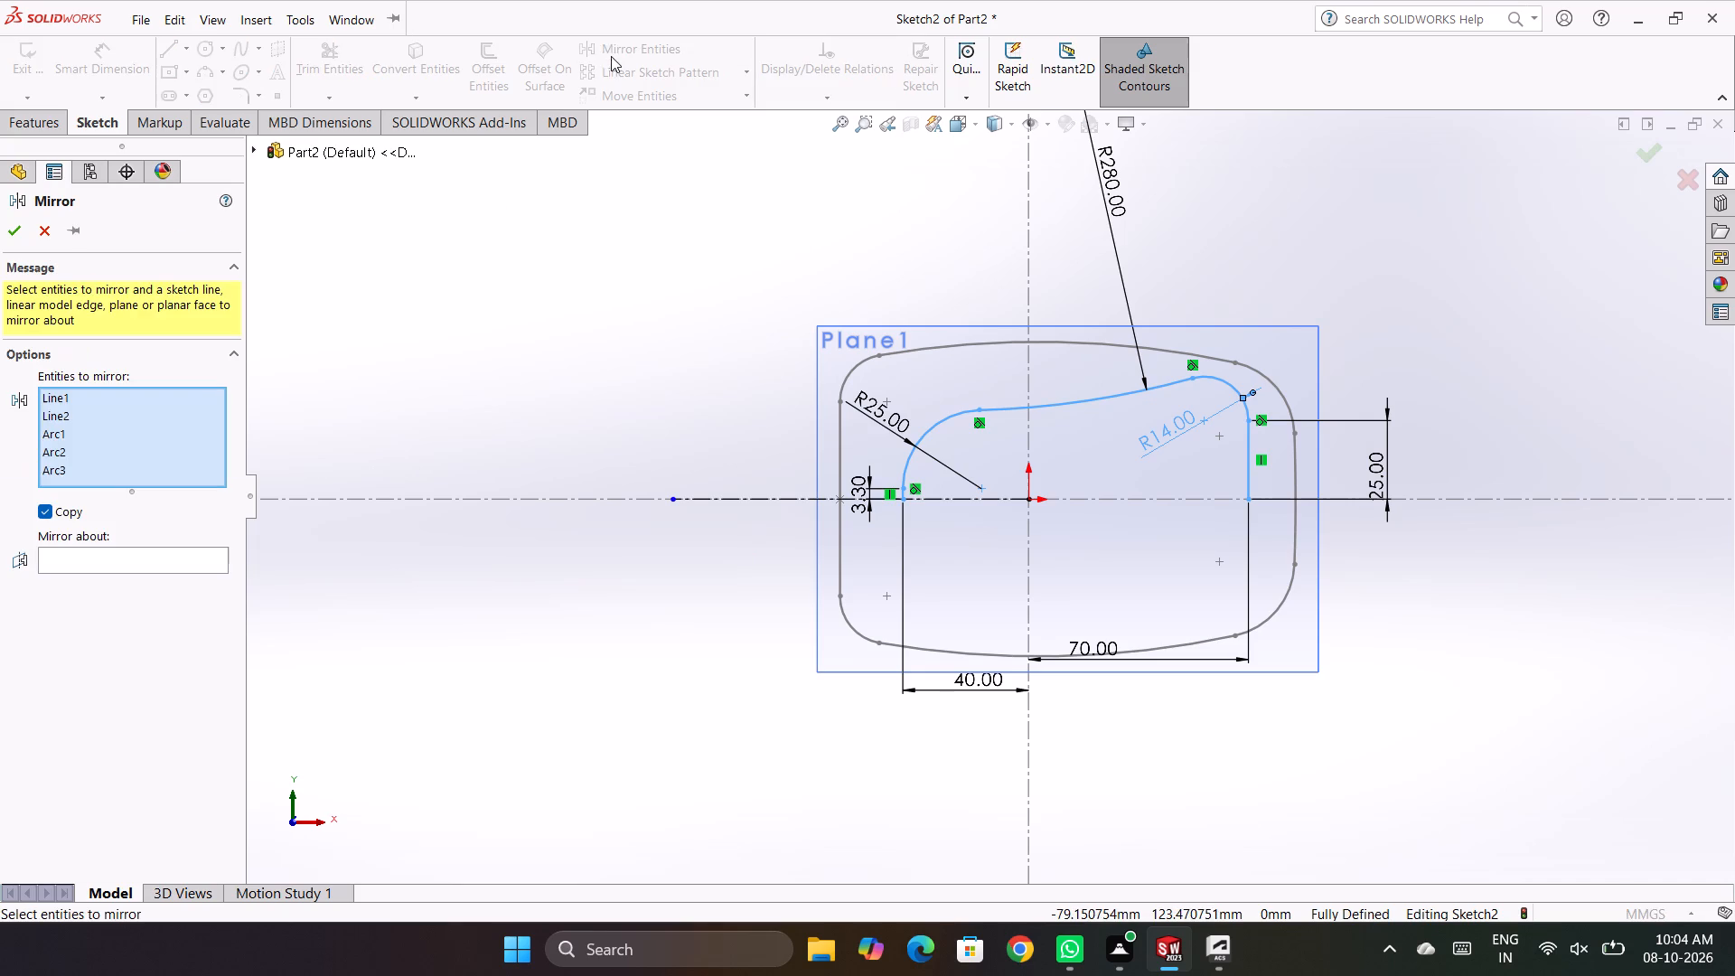
click(115, 555)
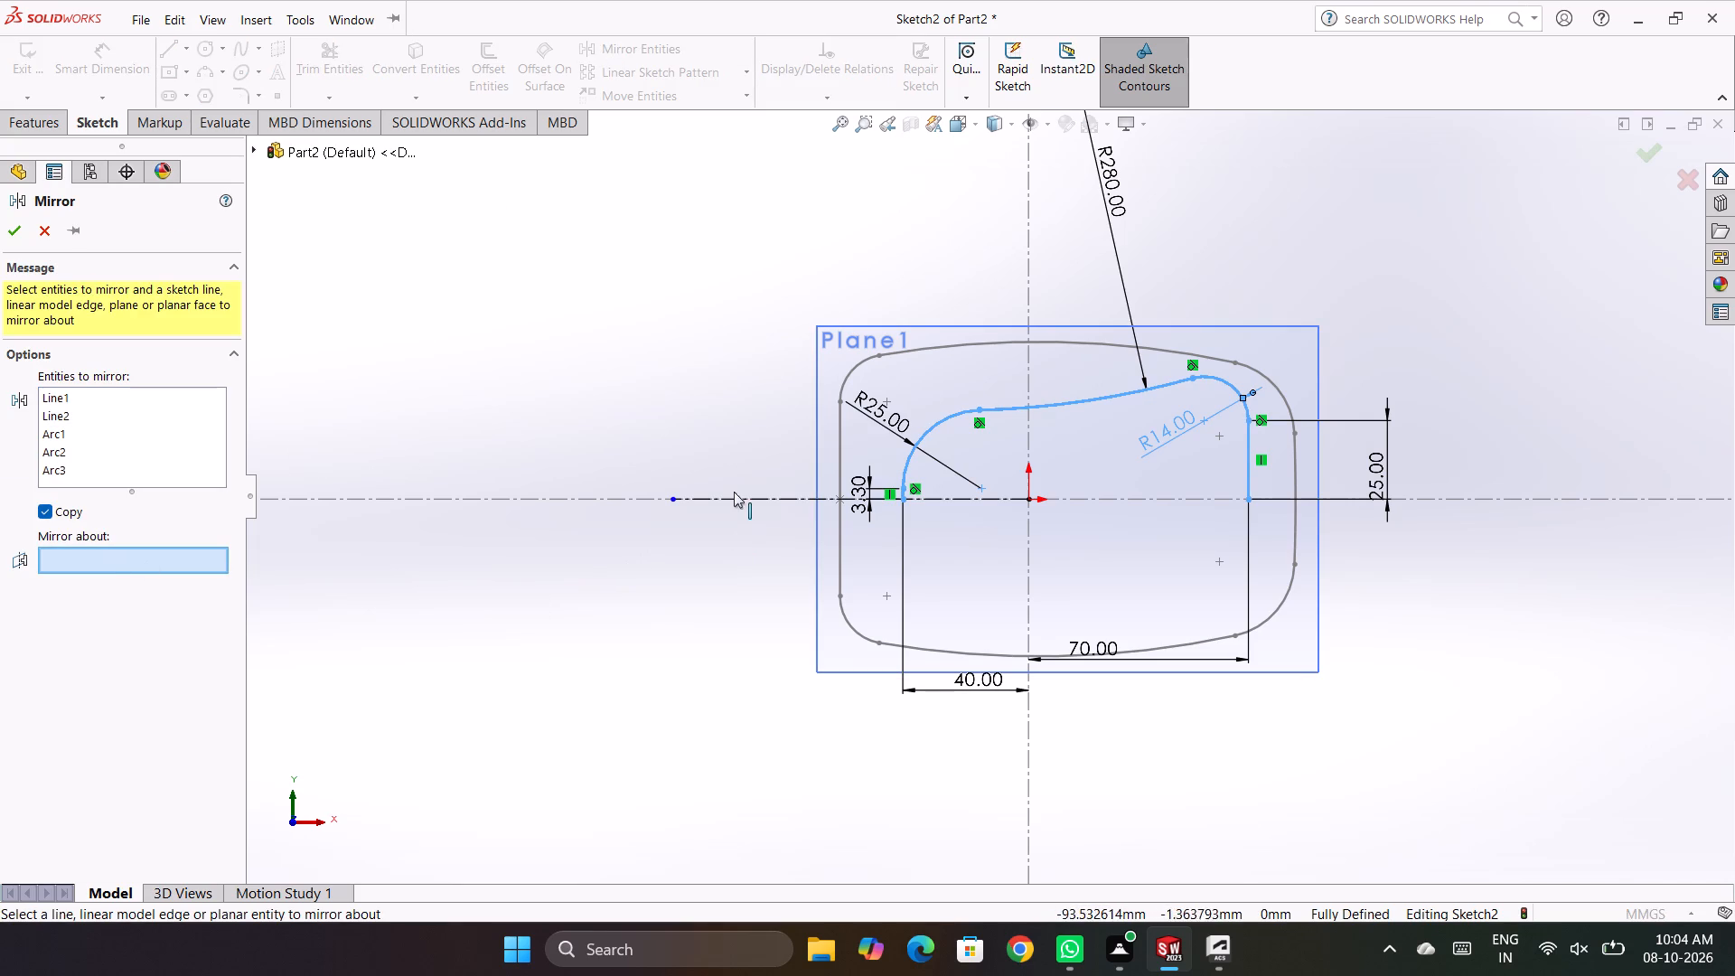
click(736, 501)
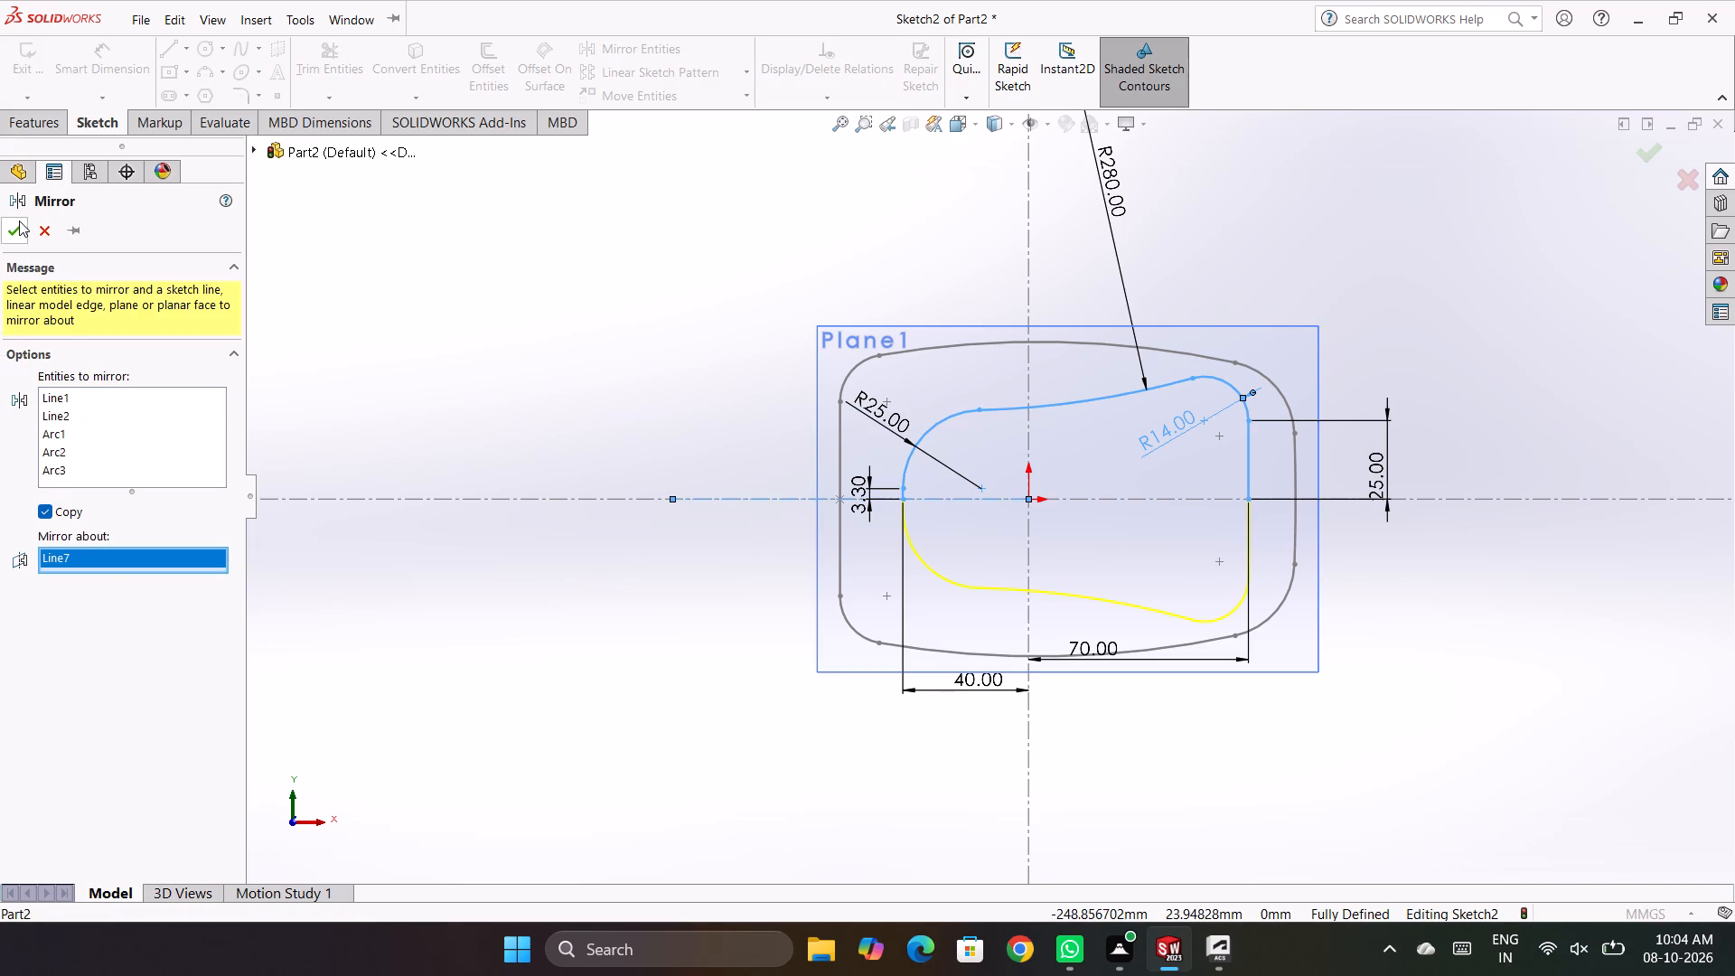
click(19, 221)
key(Escape)
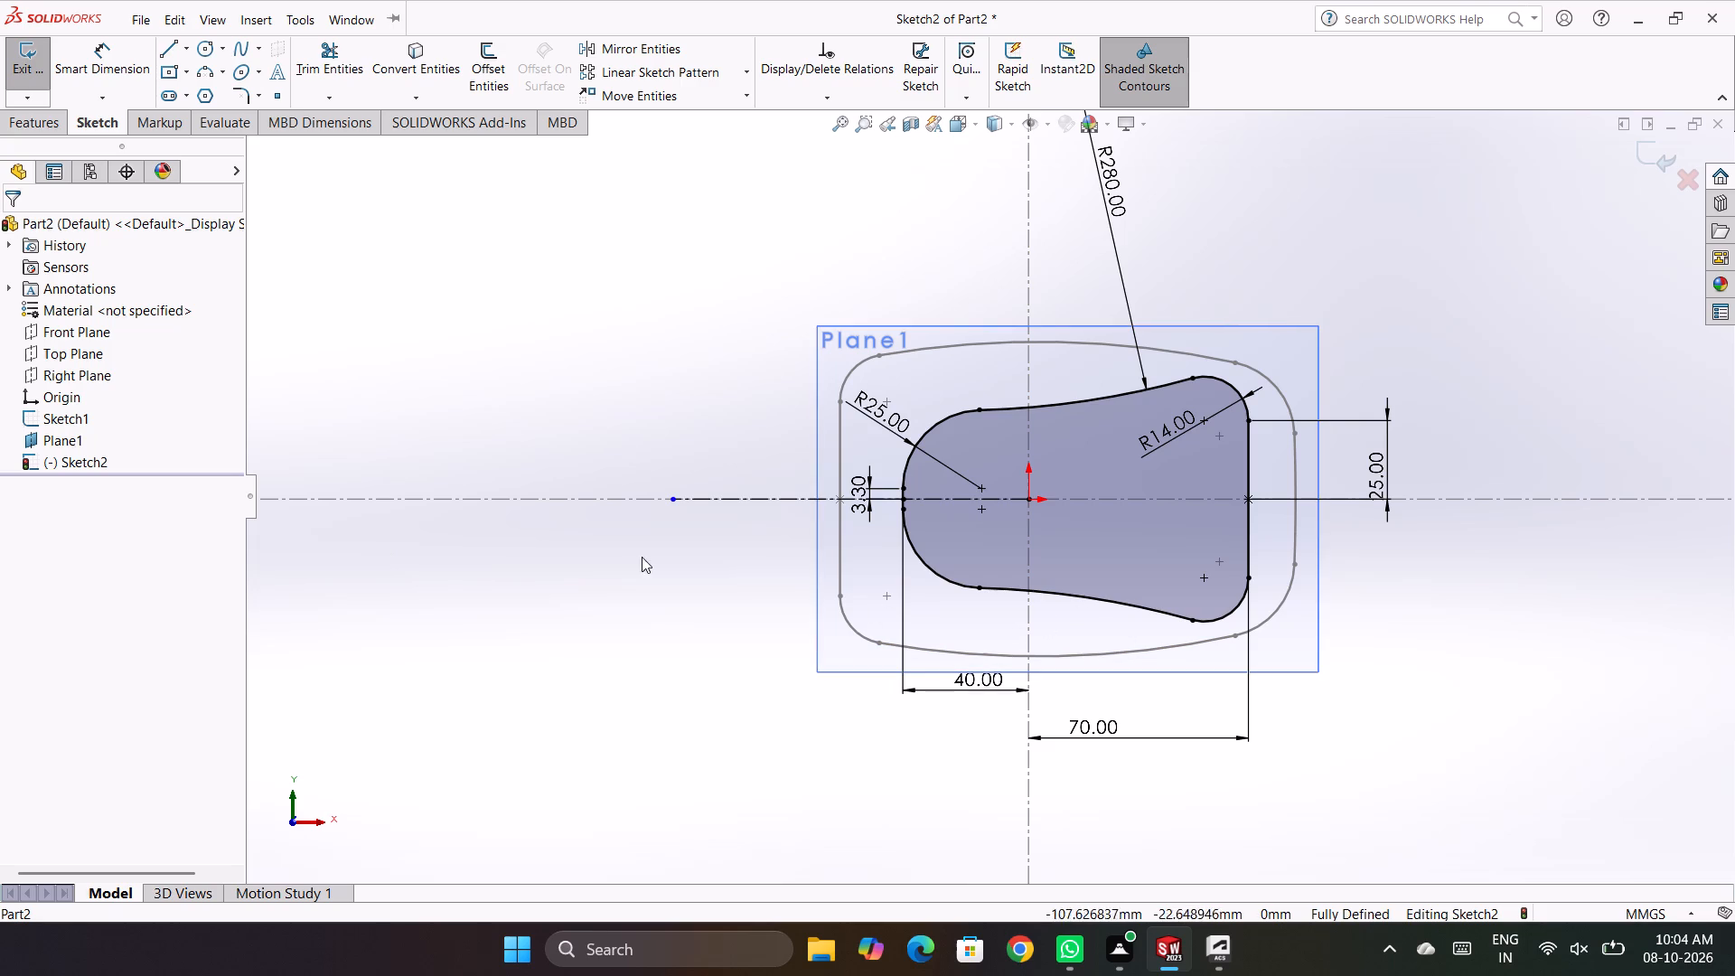
Exit the second profile's sketch.
click(32, 70)
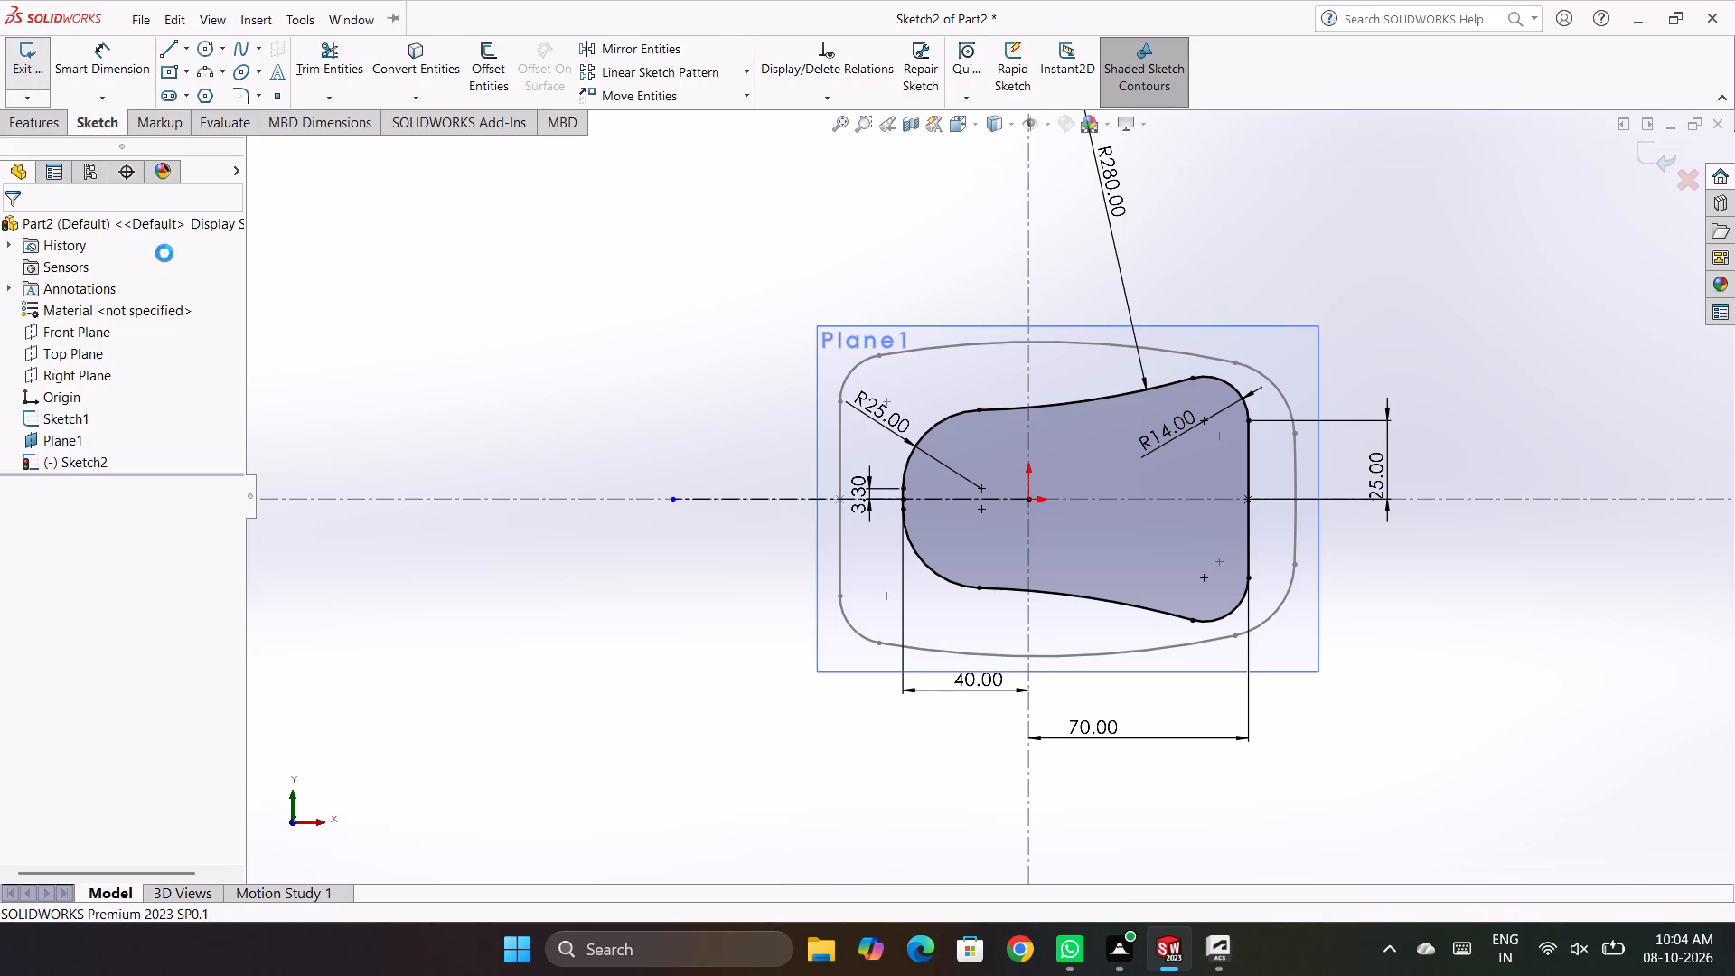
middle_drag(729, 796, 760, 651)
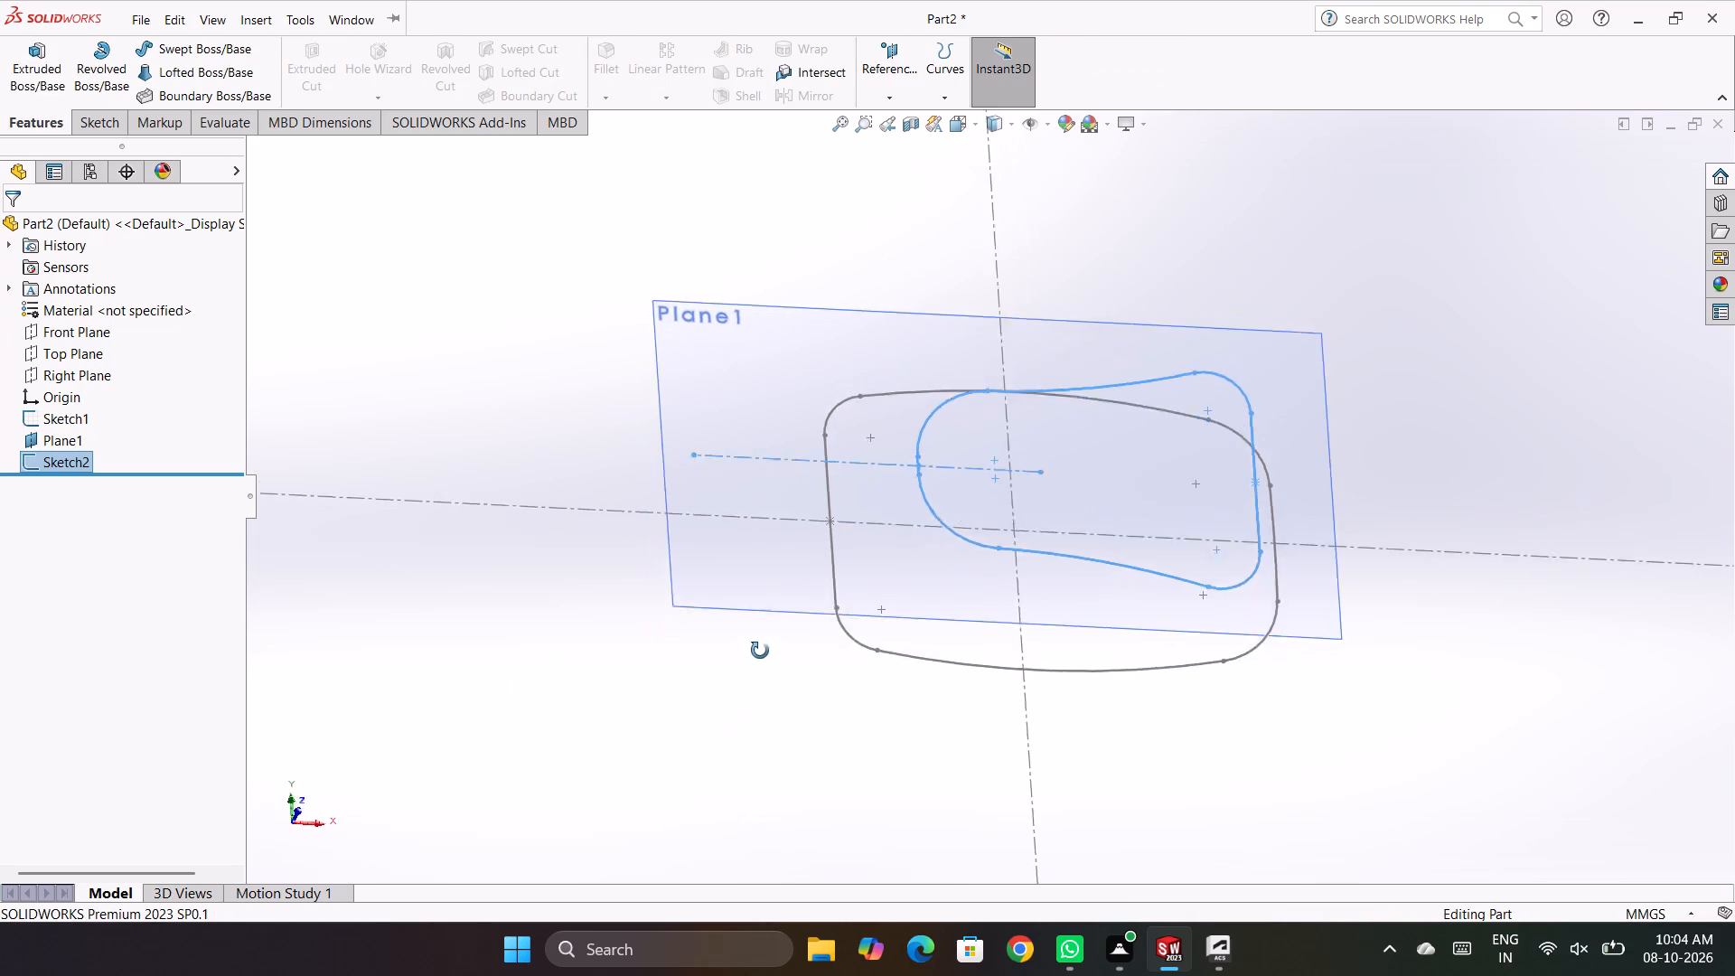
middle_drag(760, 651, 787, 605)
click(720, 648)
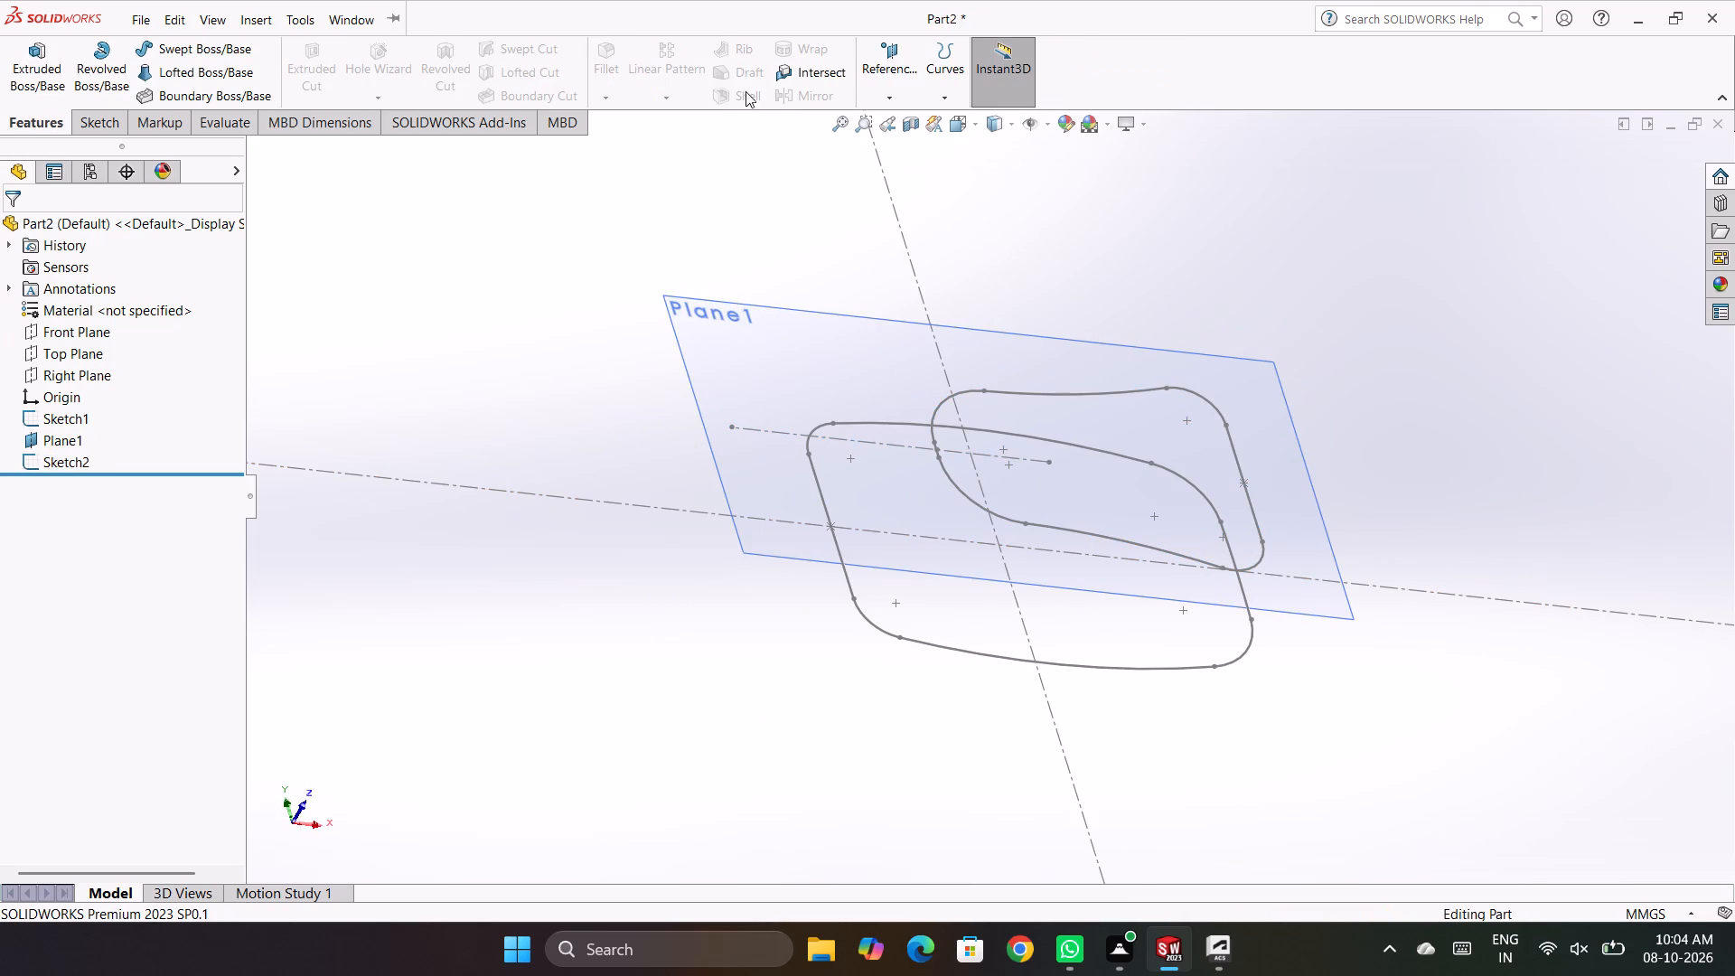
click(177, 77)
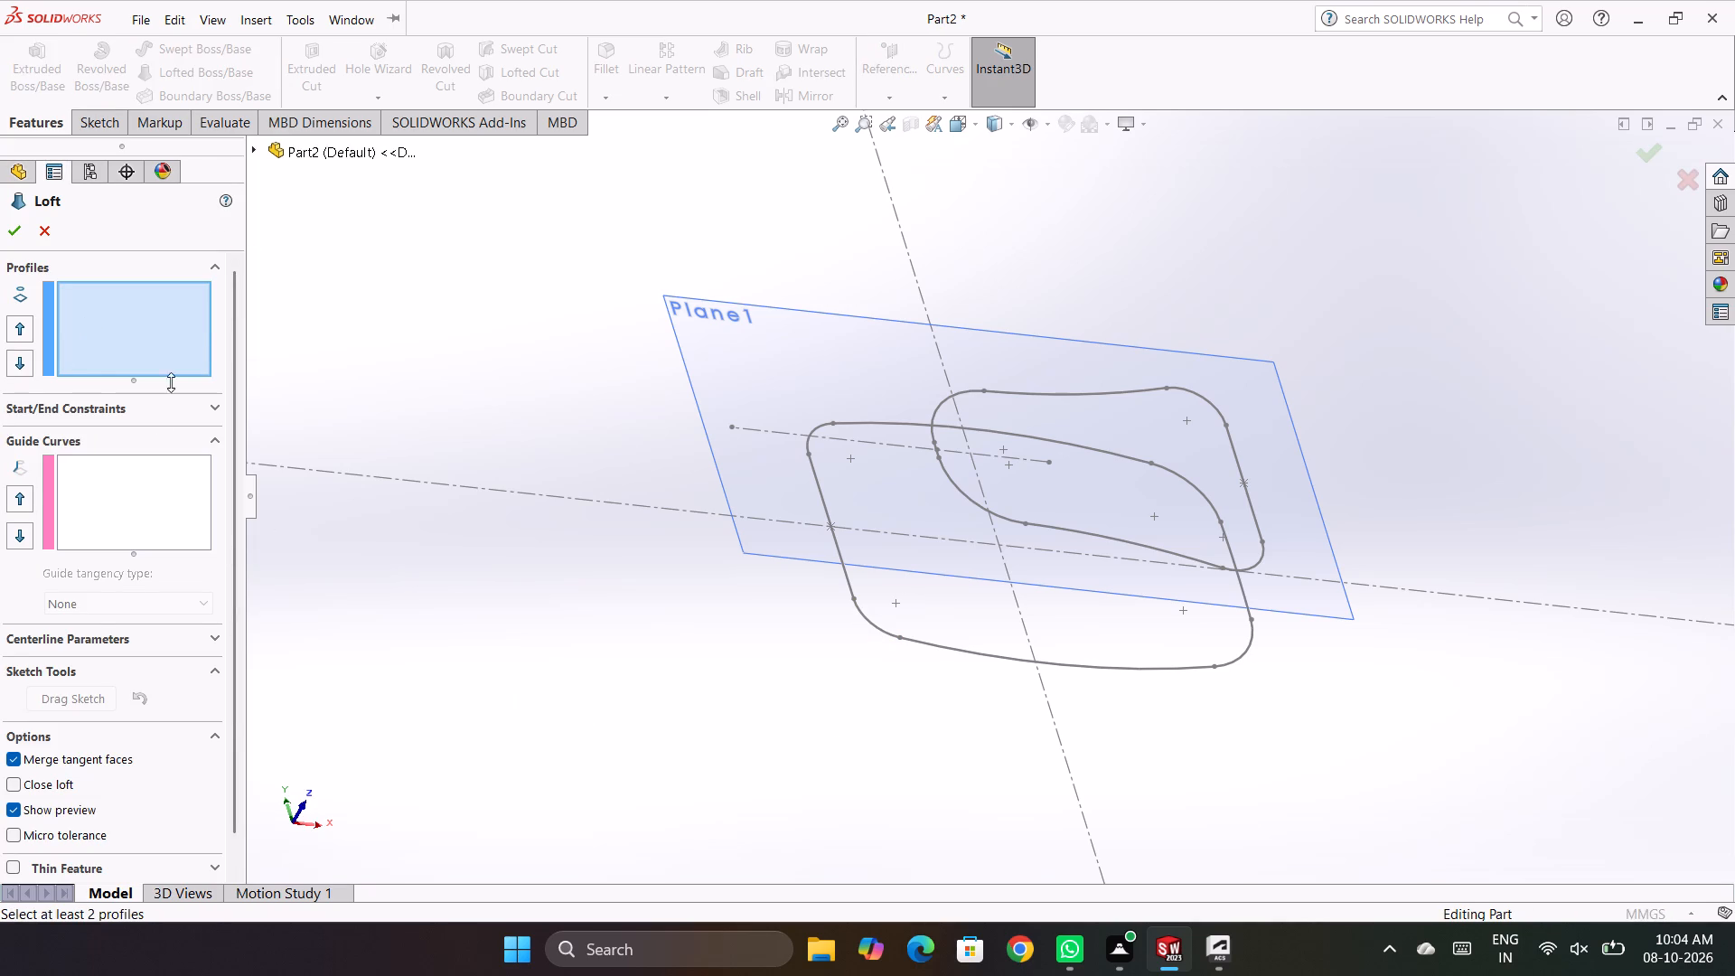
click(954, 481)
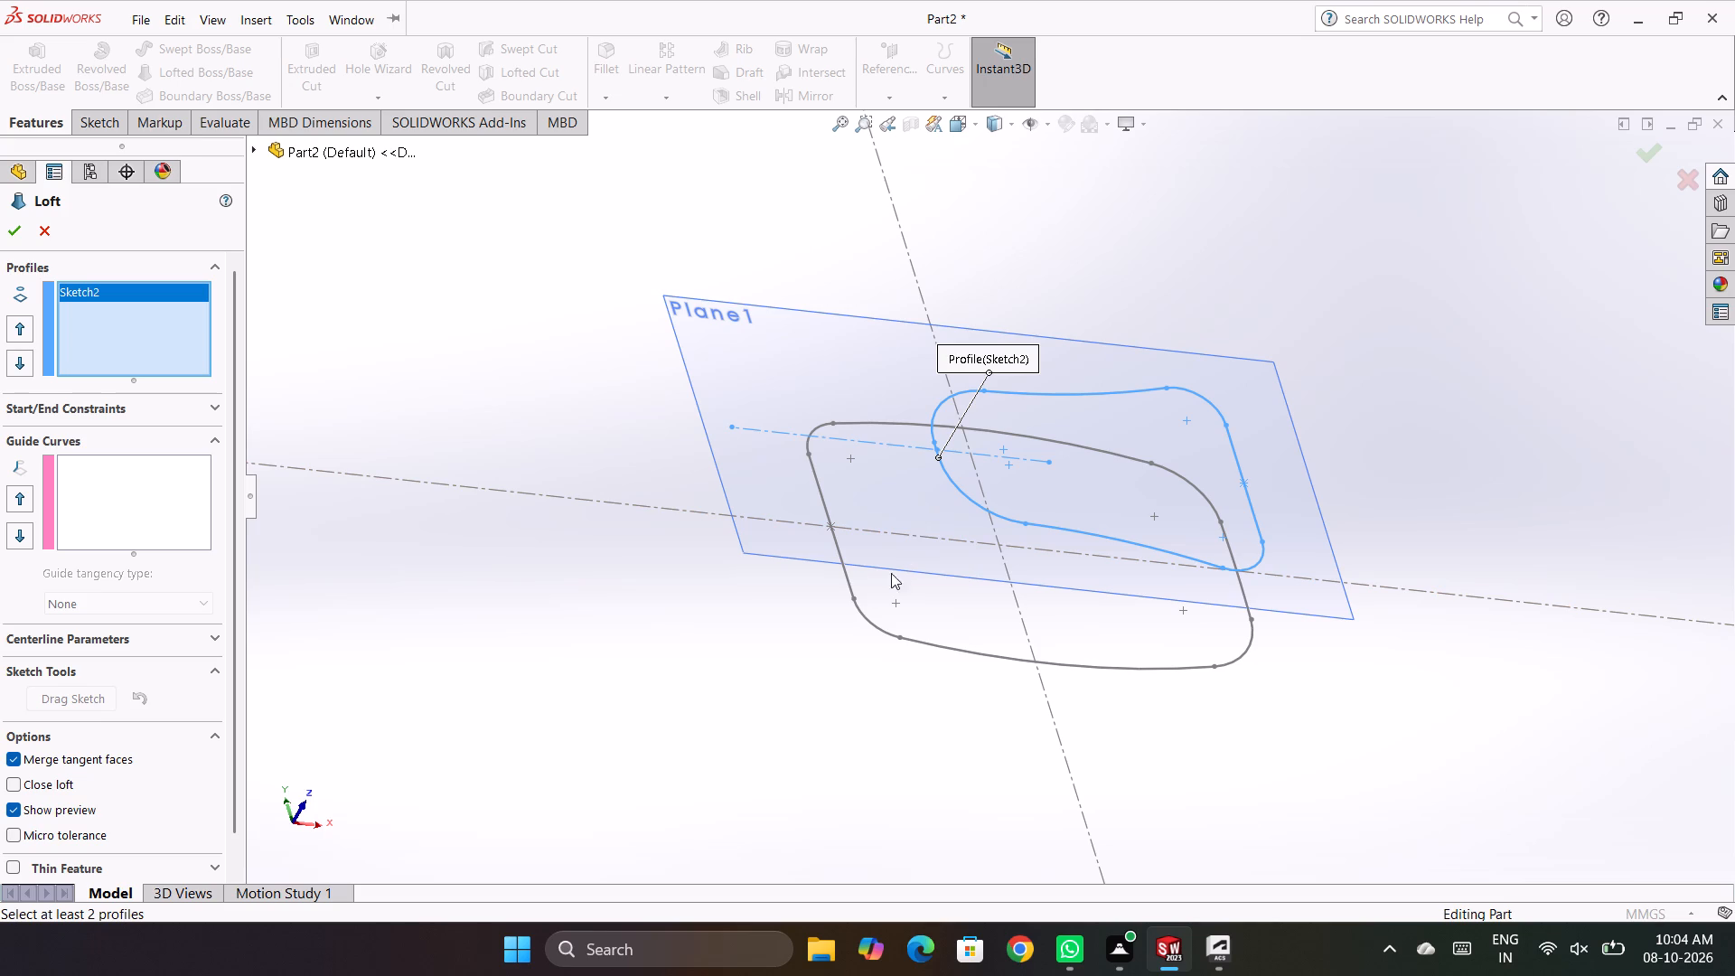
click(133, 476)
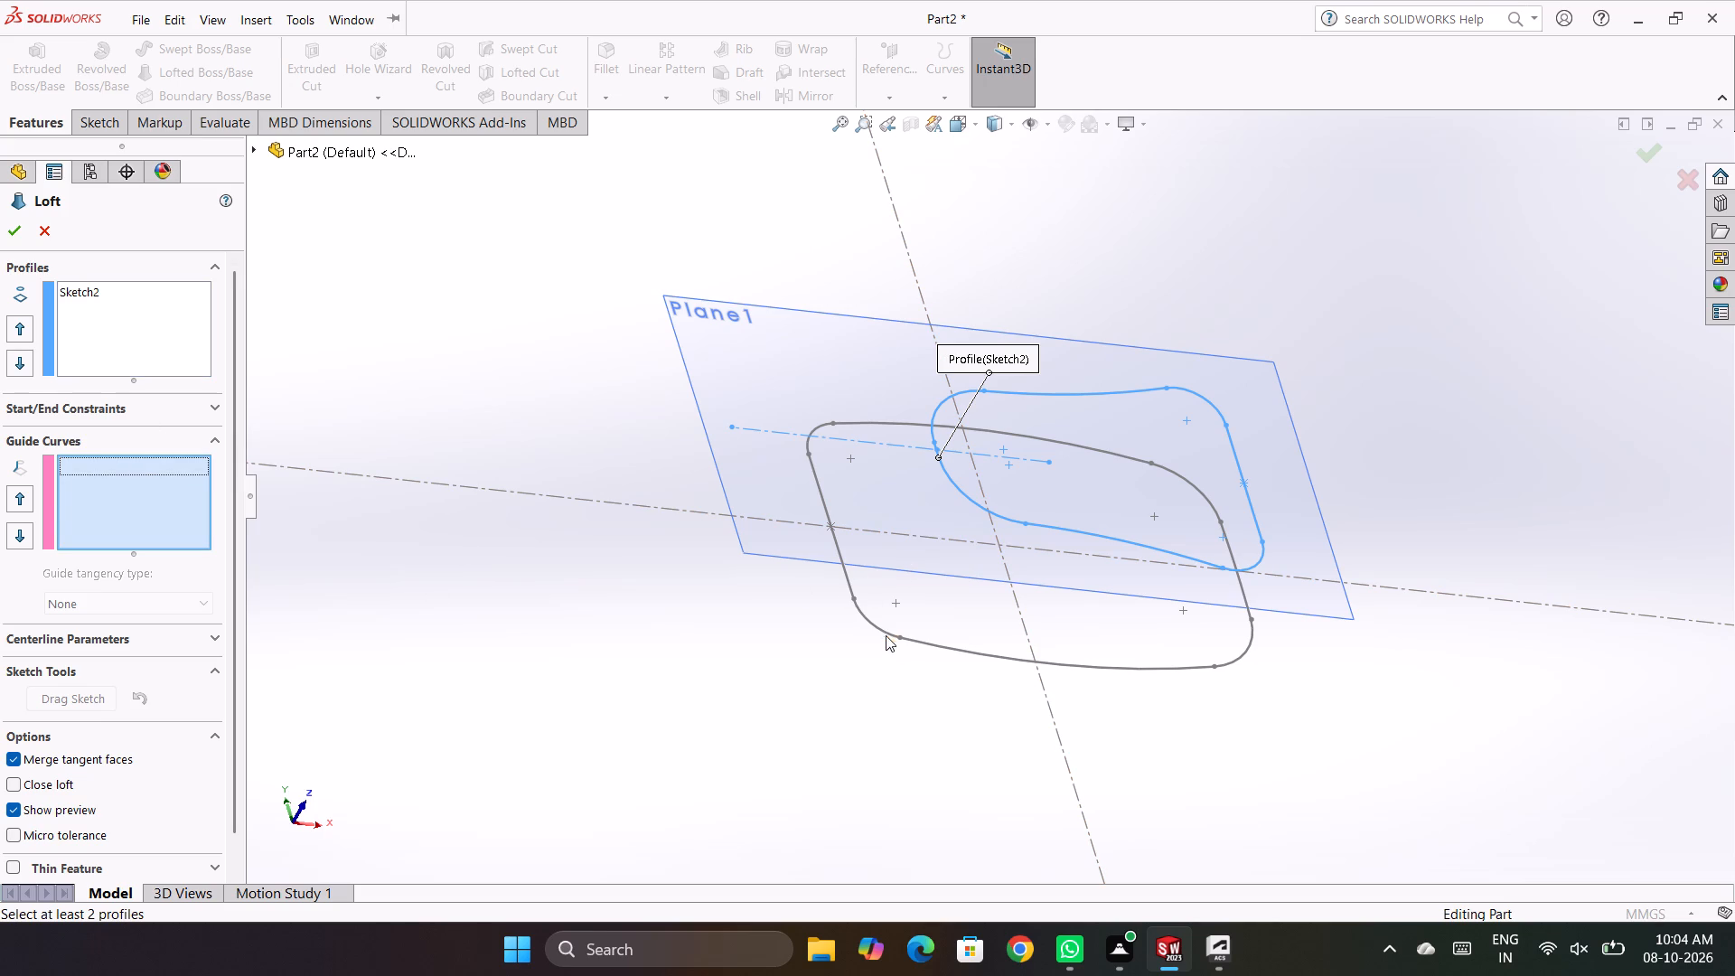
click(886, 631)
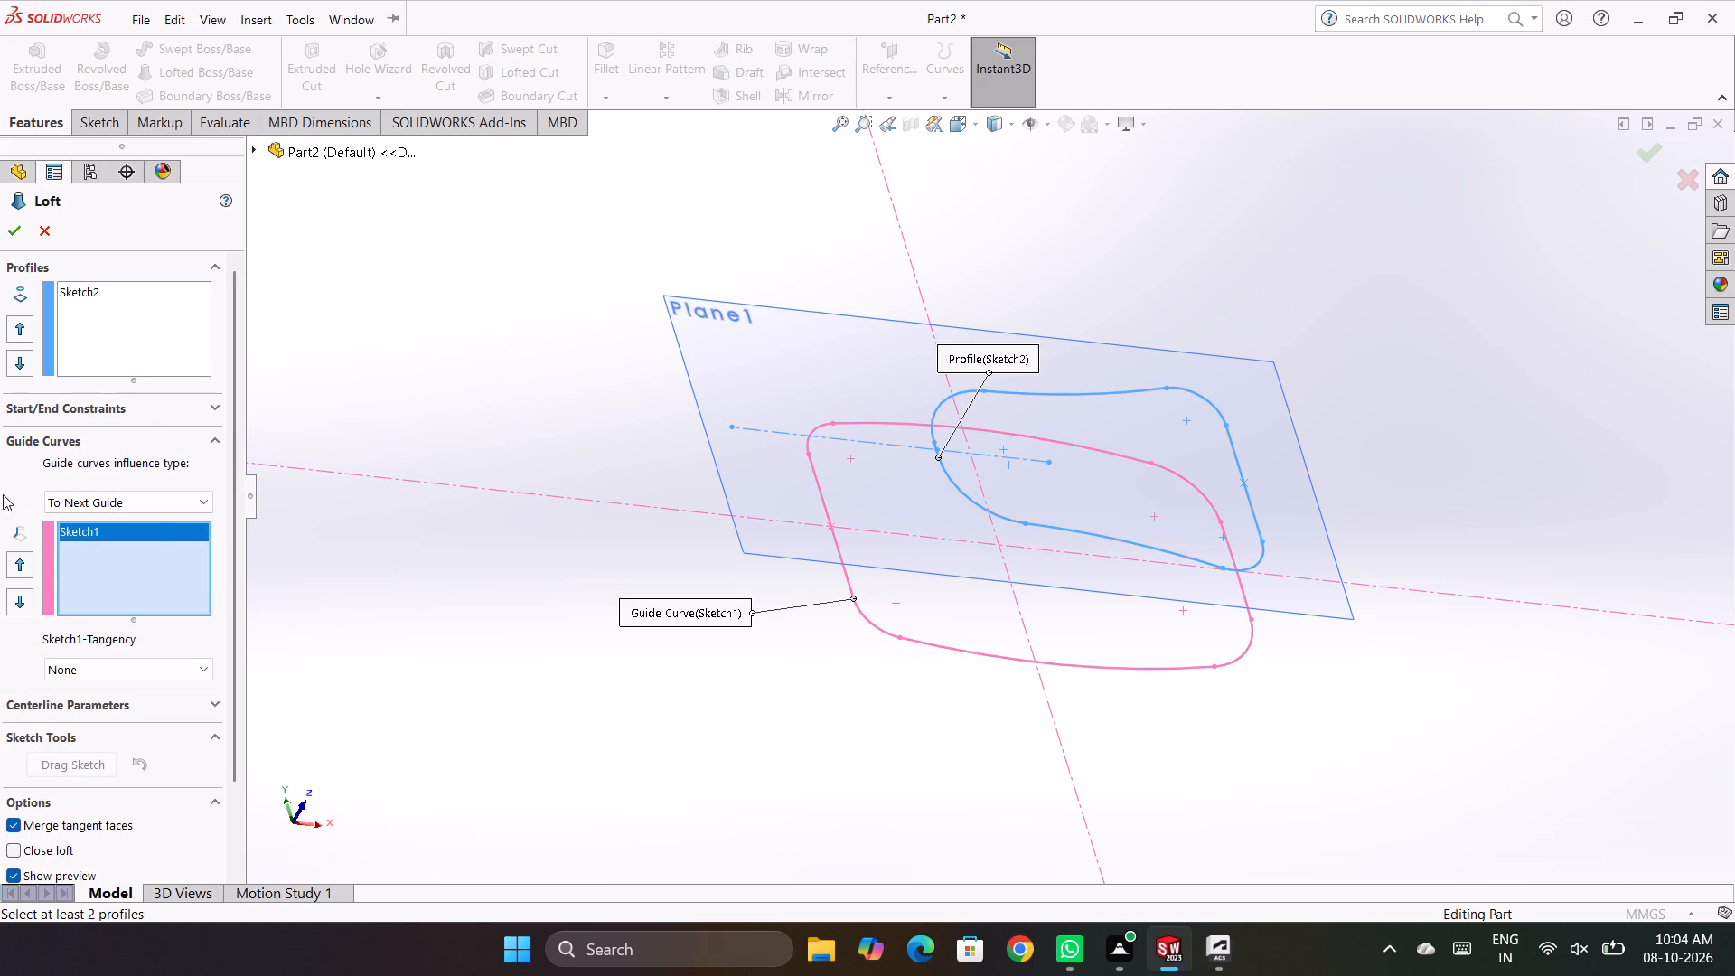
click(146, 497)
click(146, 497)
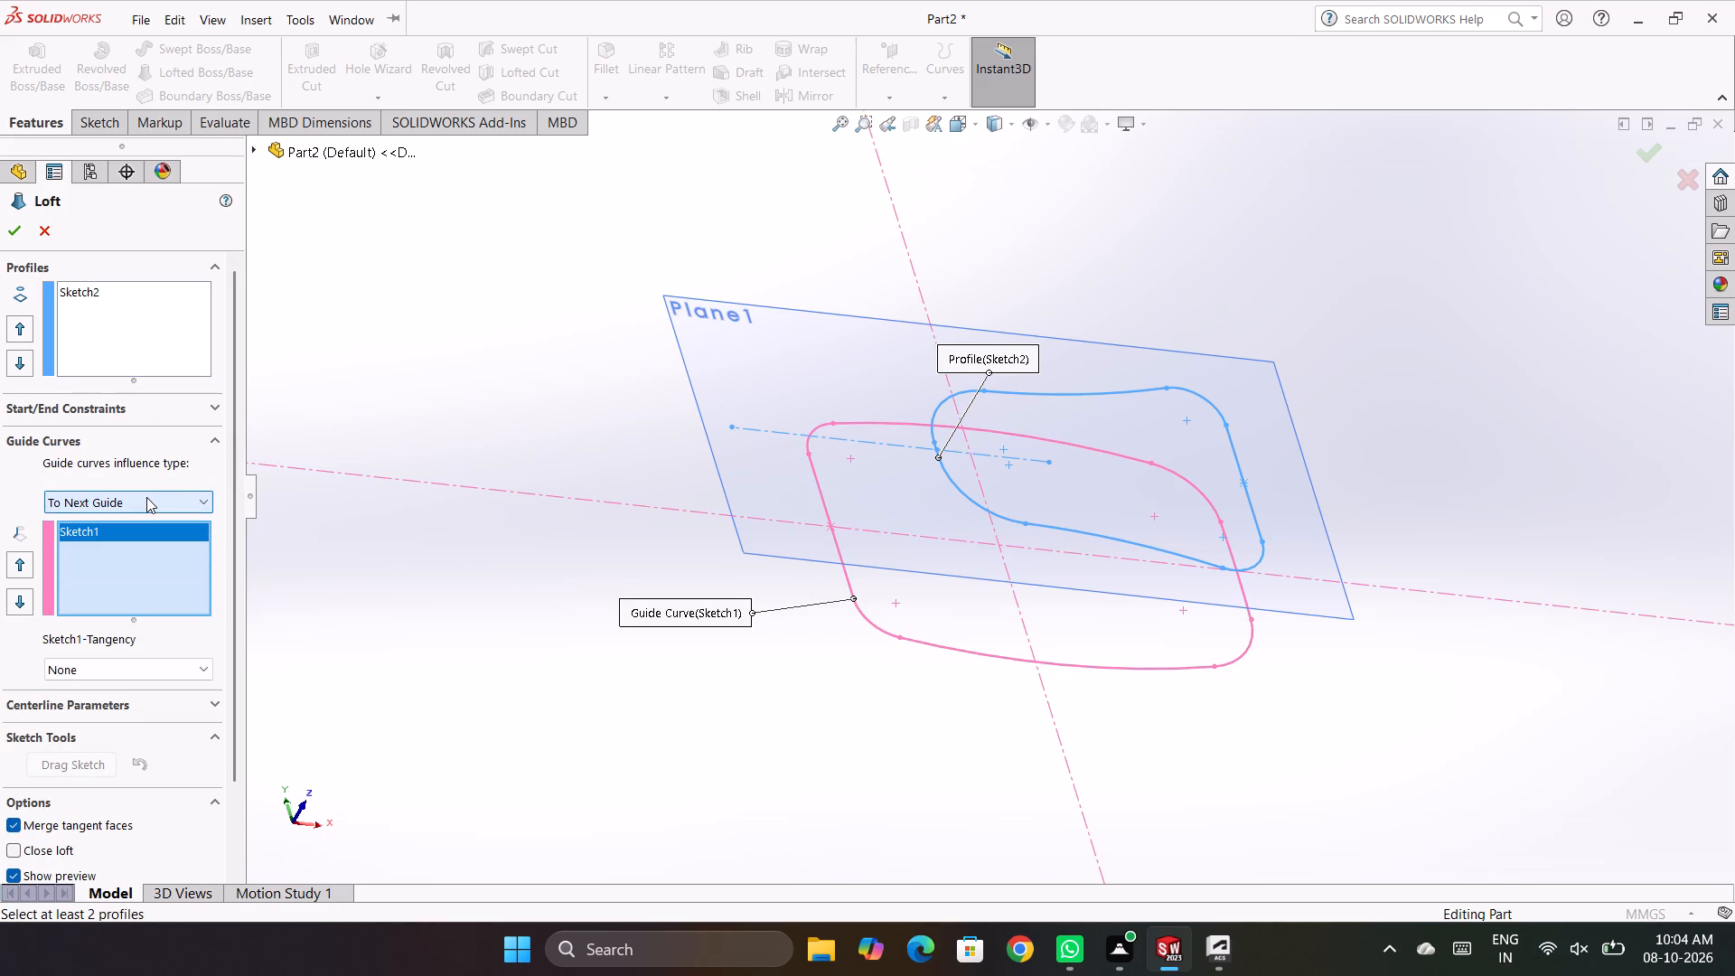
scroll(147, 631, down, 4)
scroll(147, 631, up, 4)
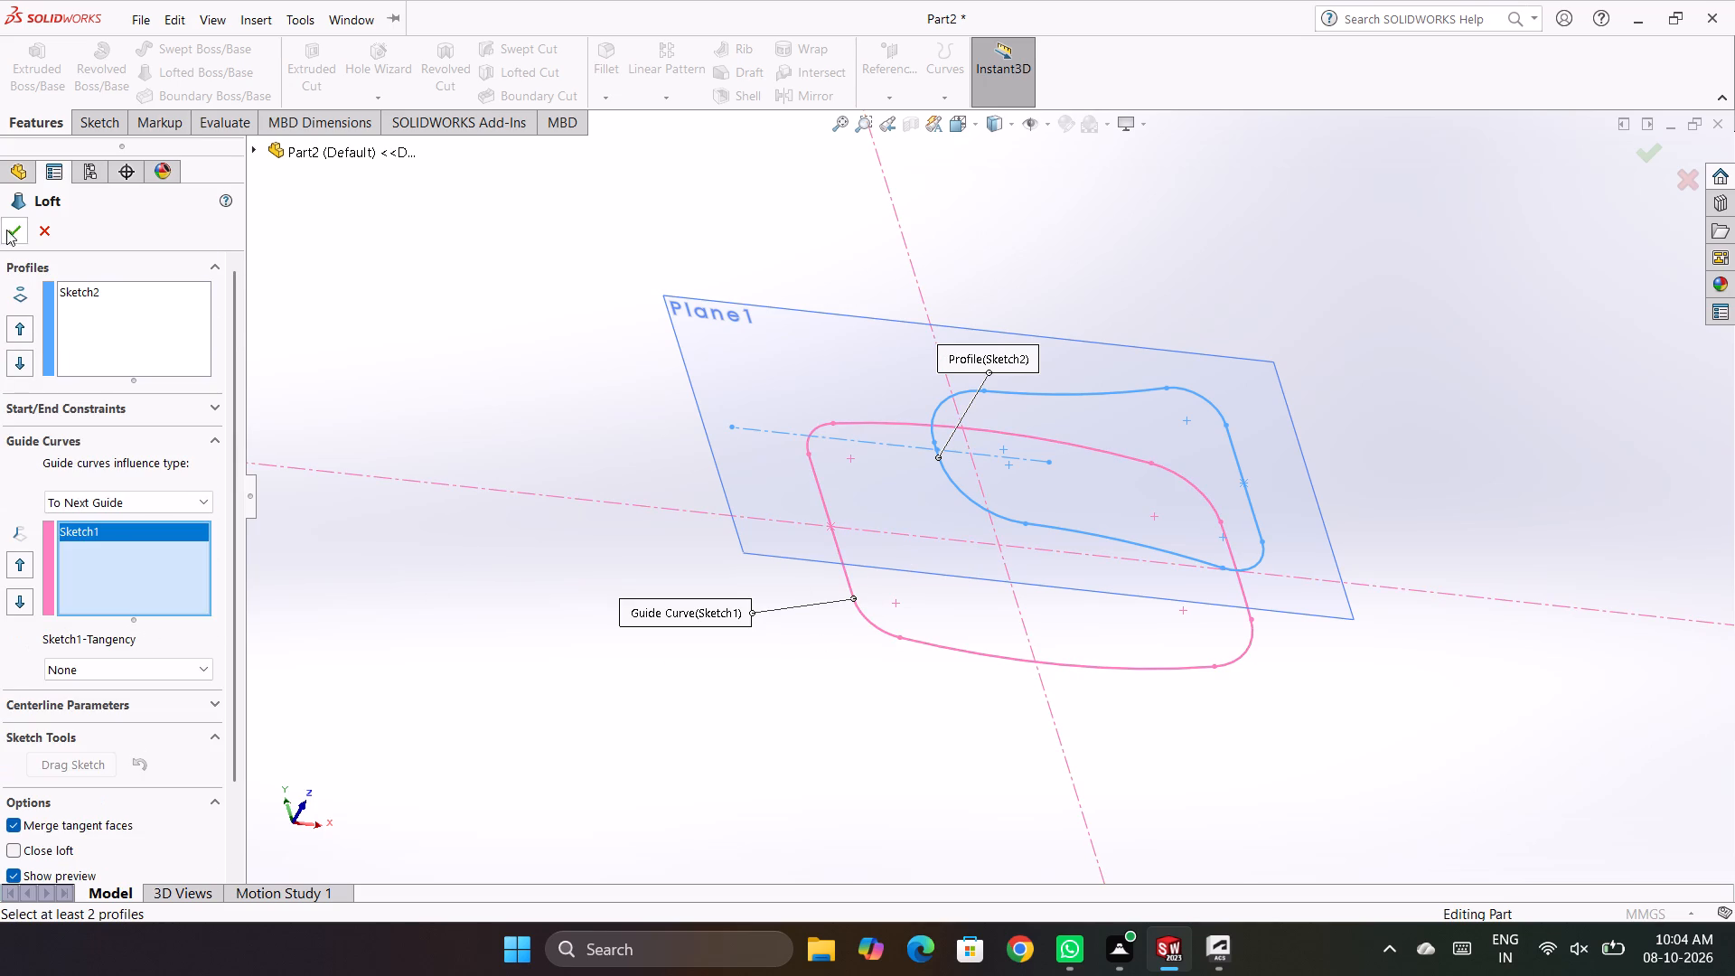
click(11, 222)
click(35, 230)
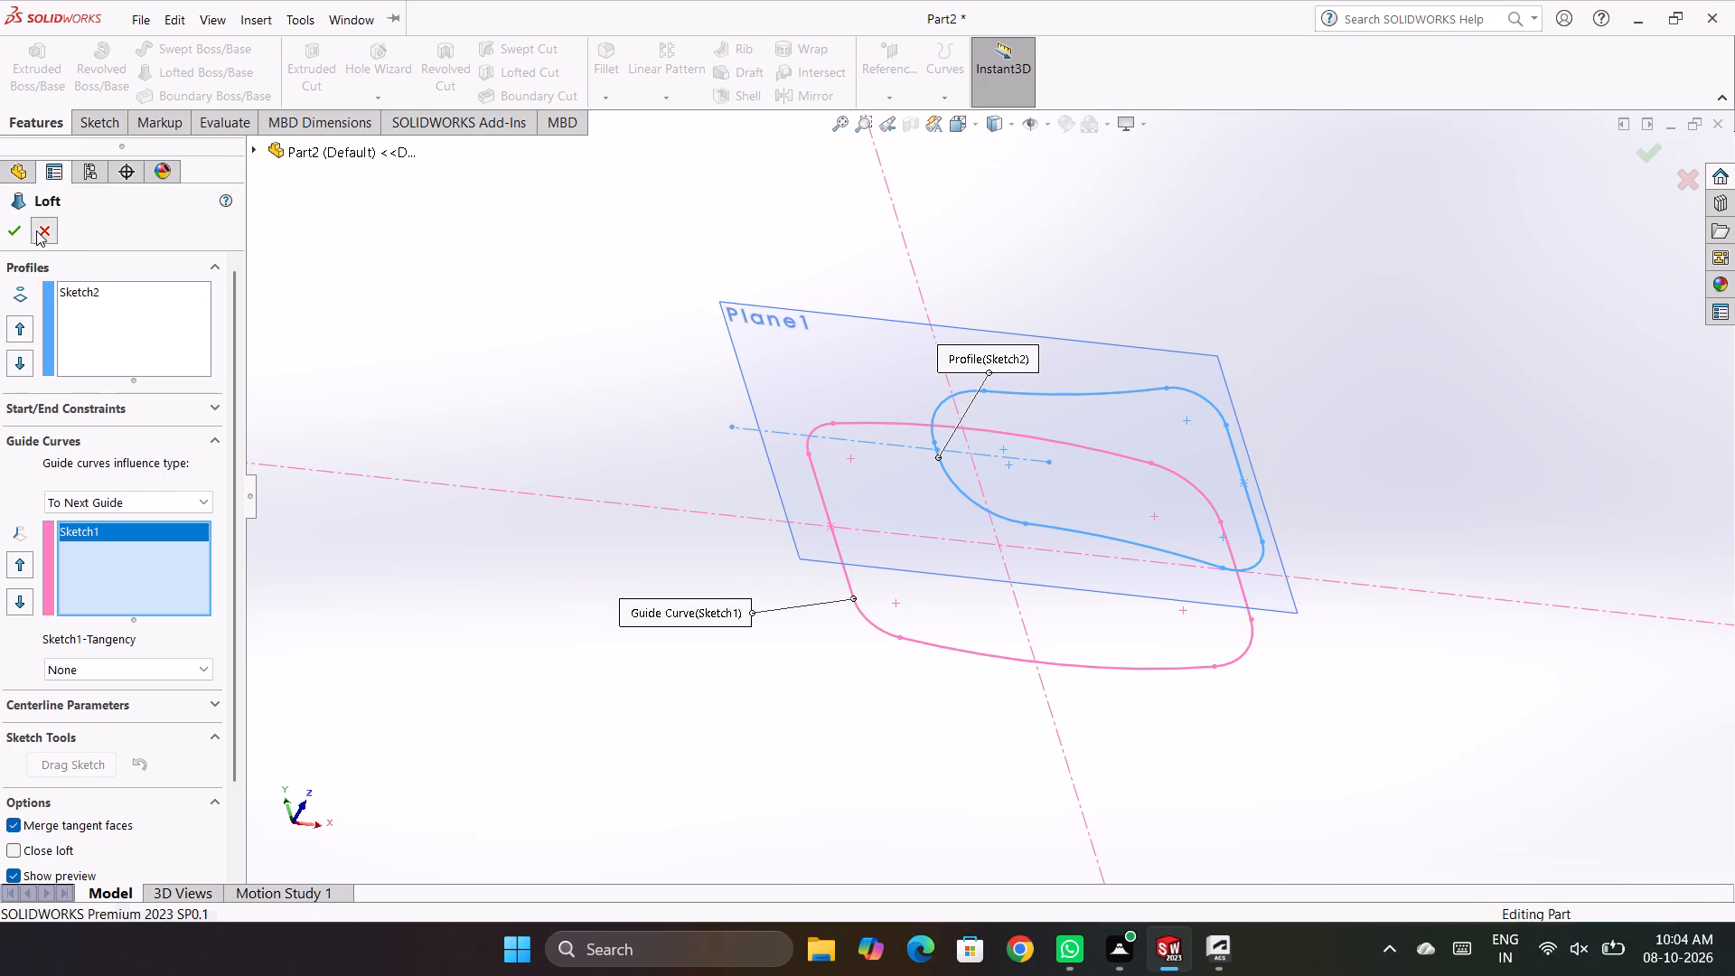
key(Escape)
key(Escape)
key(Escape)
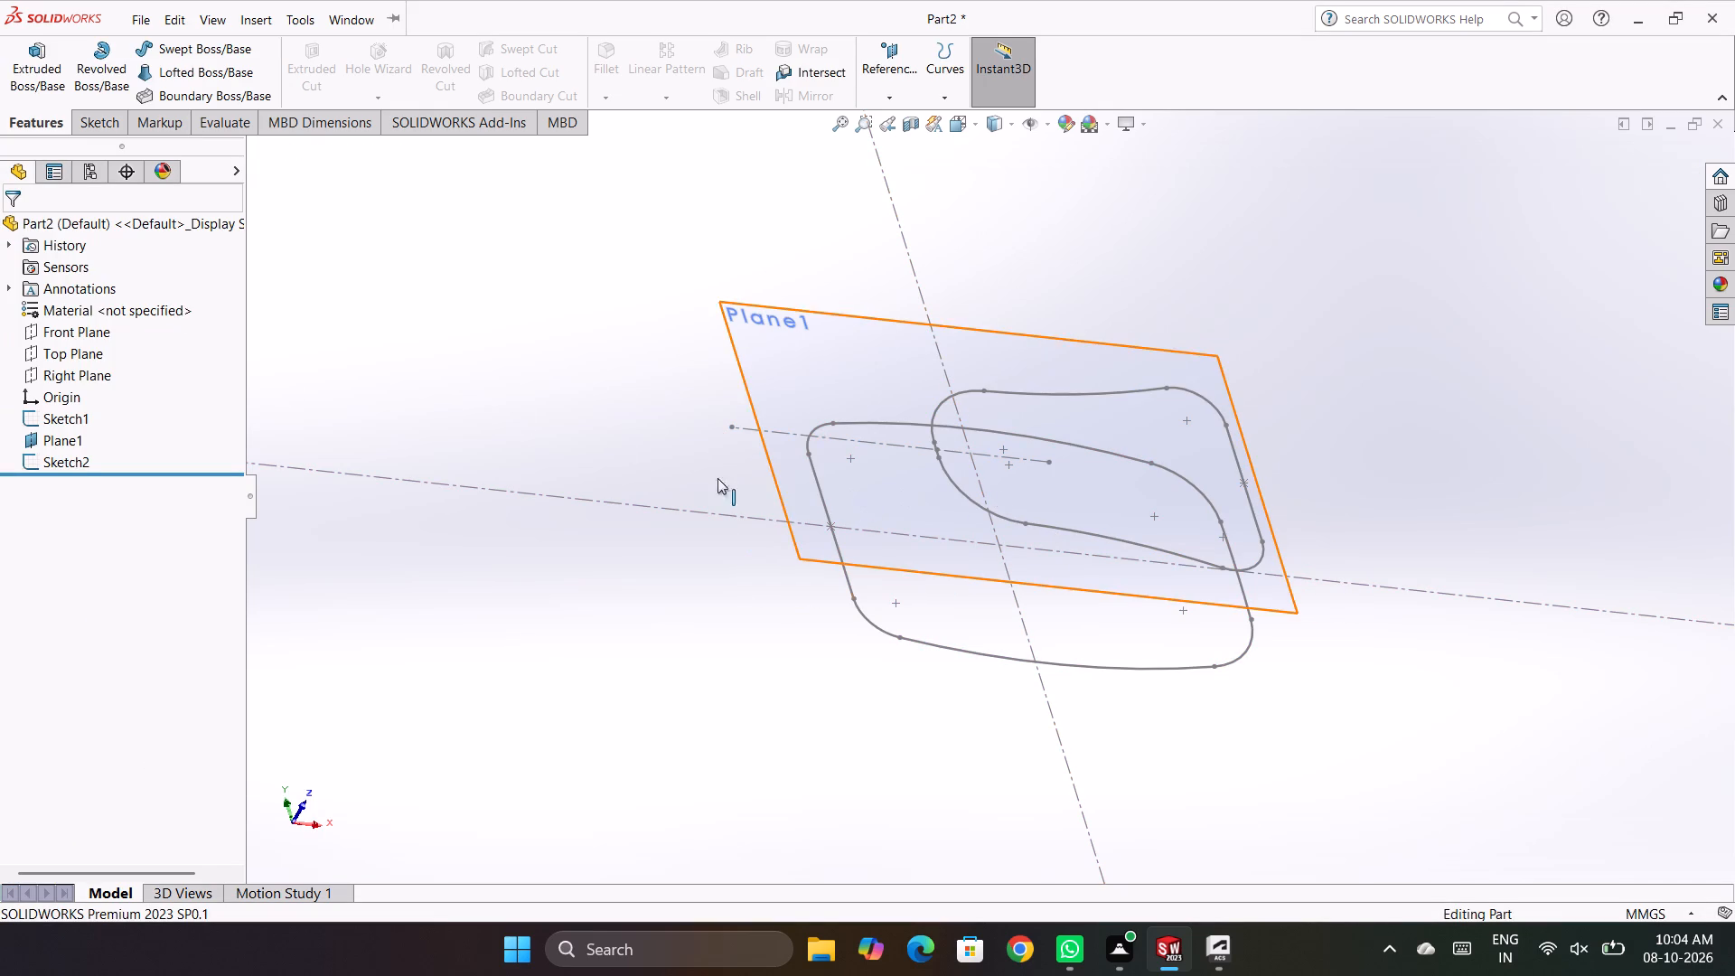
Create a lofted boss from the base profile to the smaller profile on the offset plane, without guide curves.
click(156, 71)
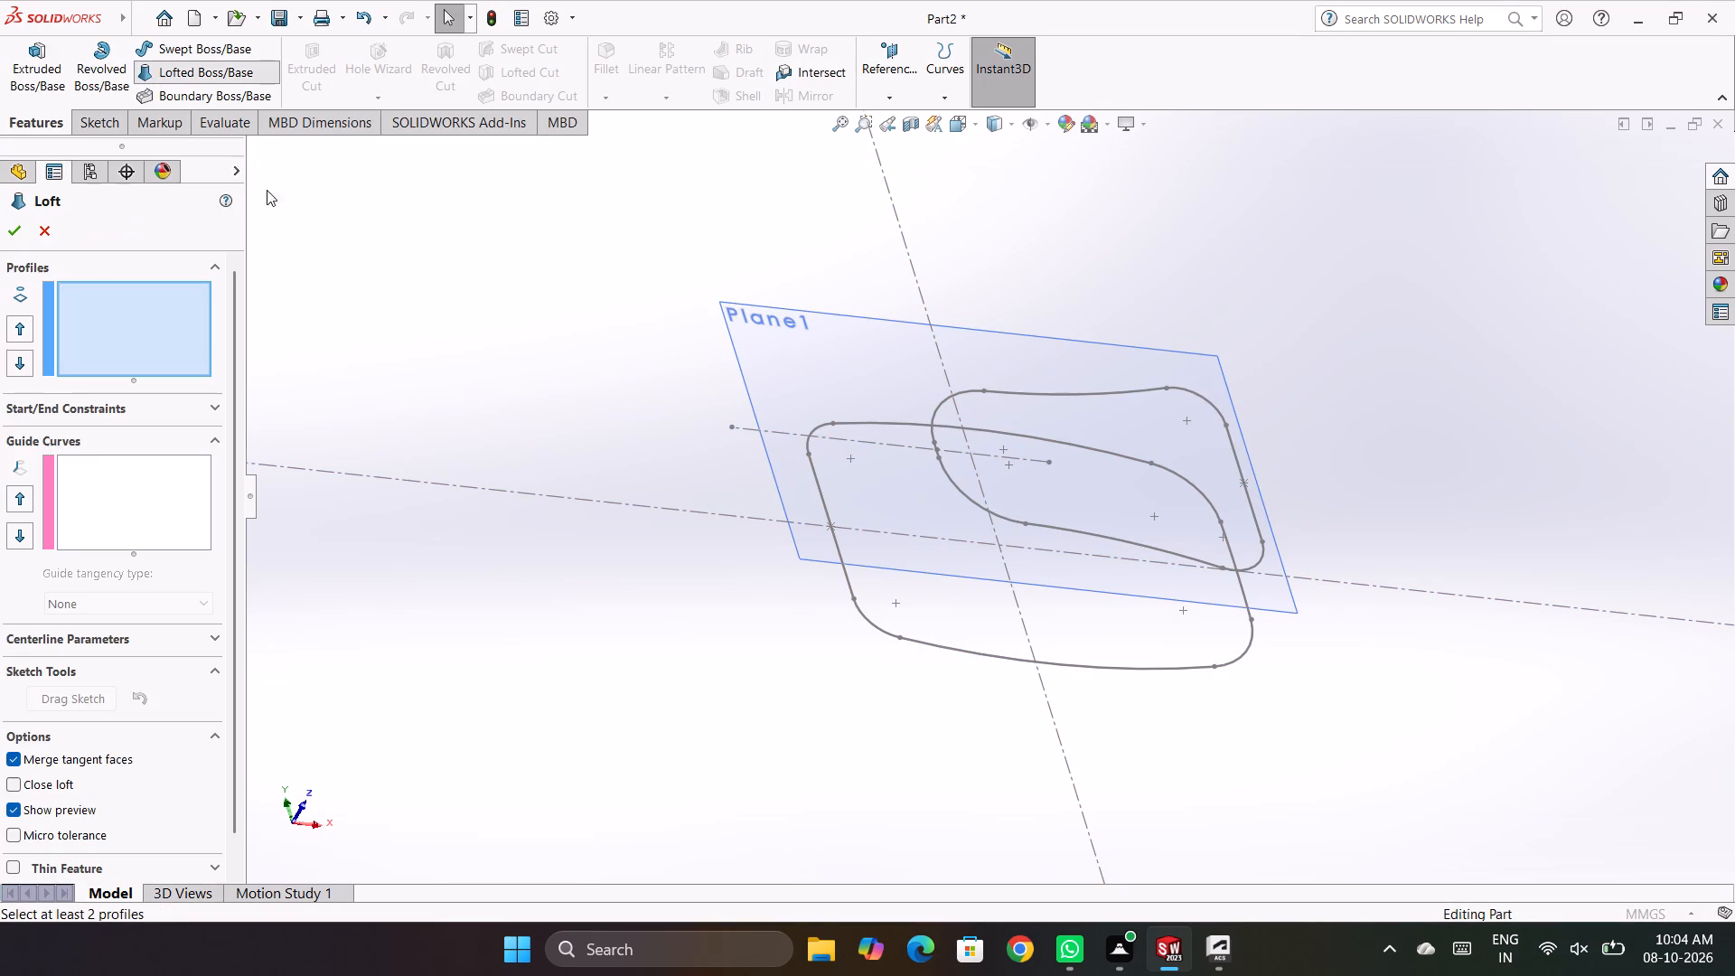
click(17, 325)
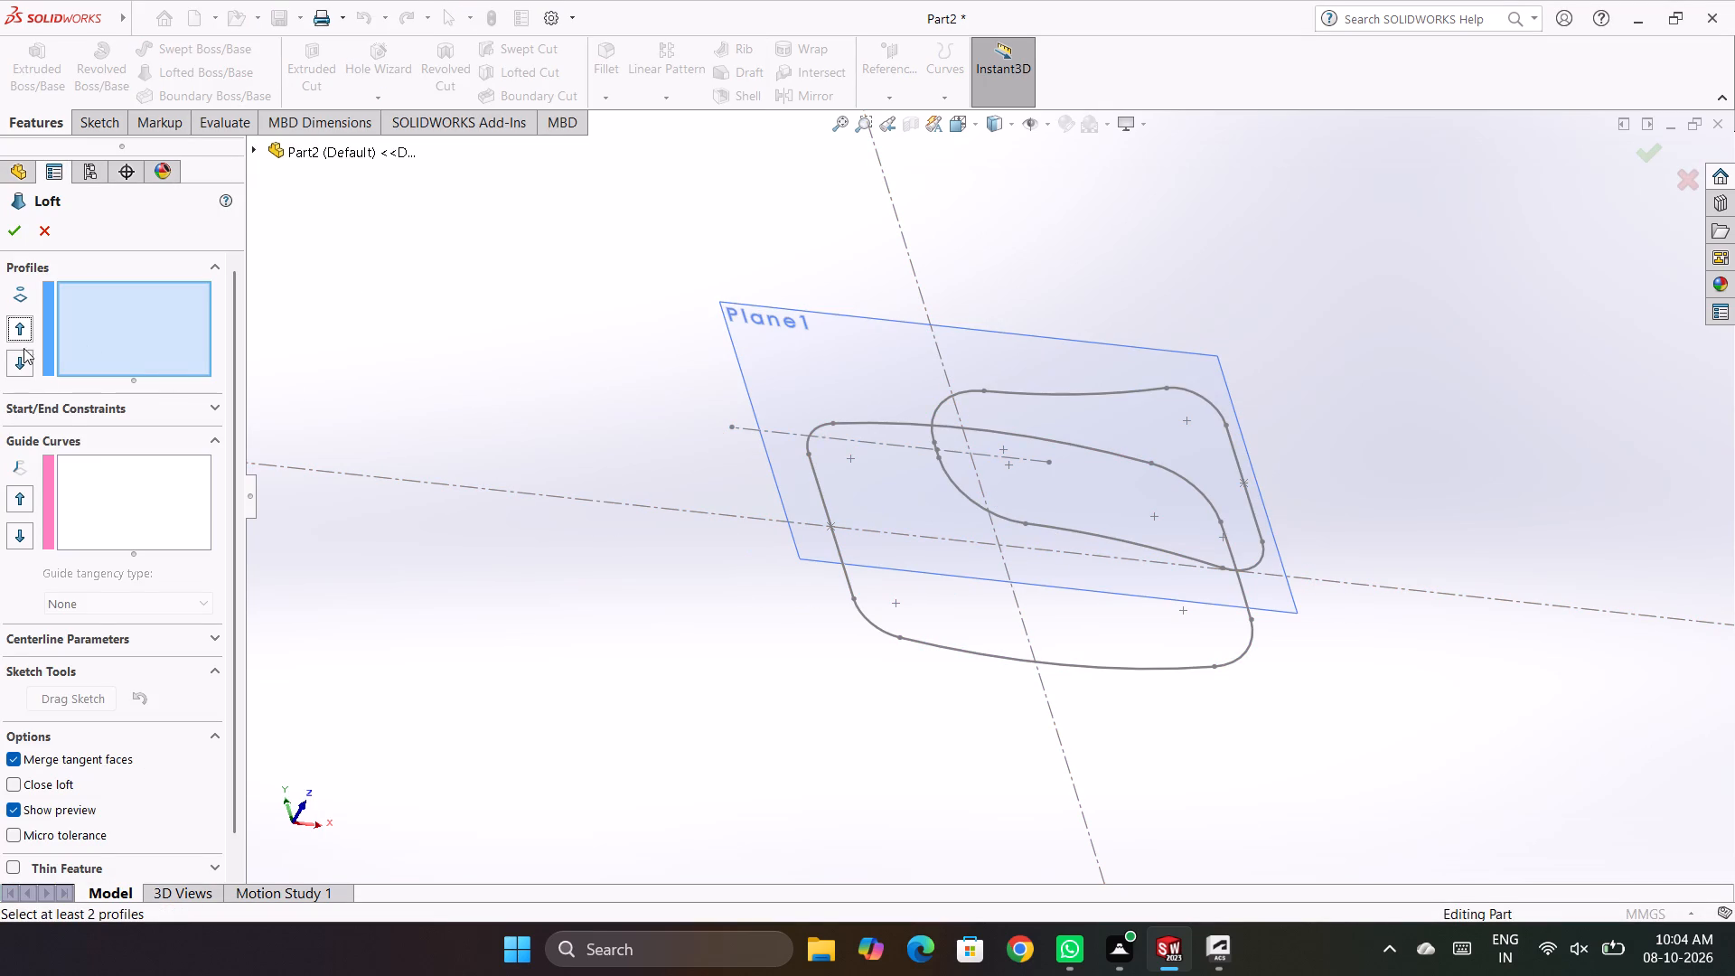
click(20, 292)
click(20, 292)
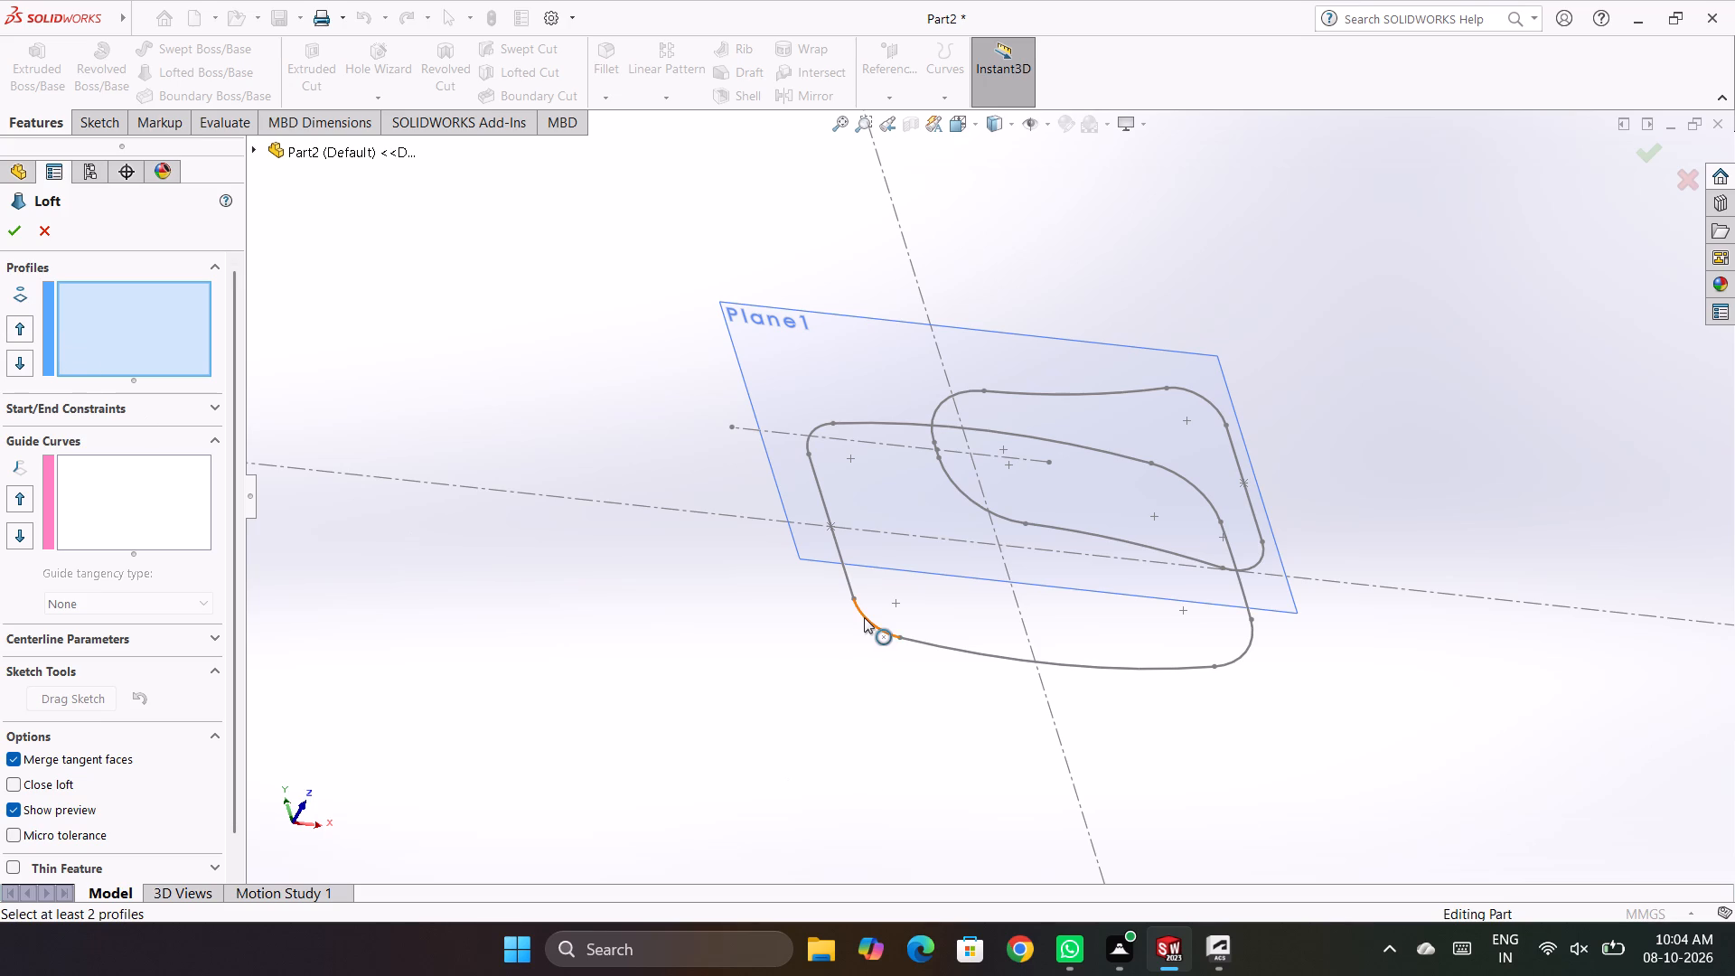
click(864, 617)
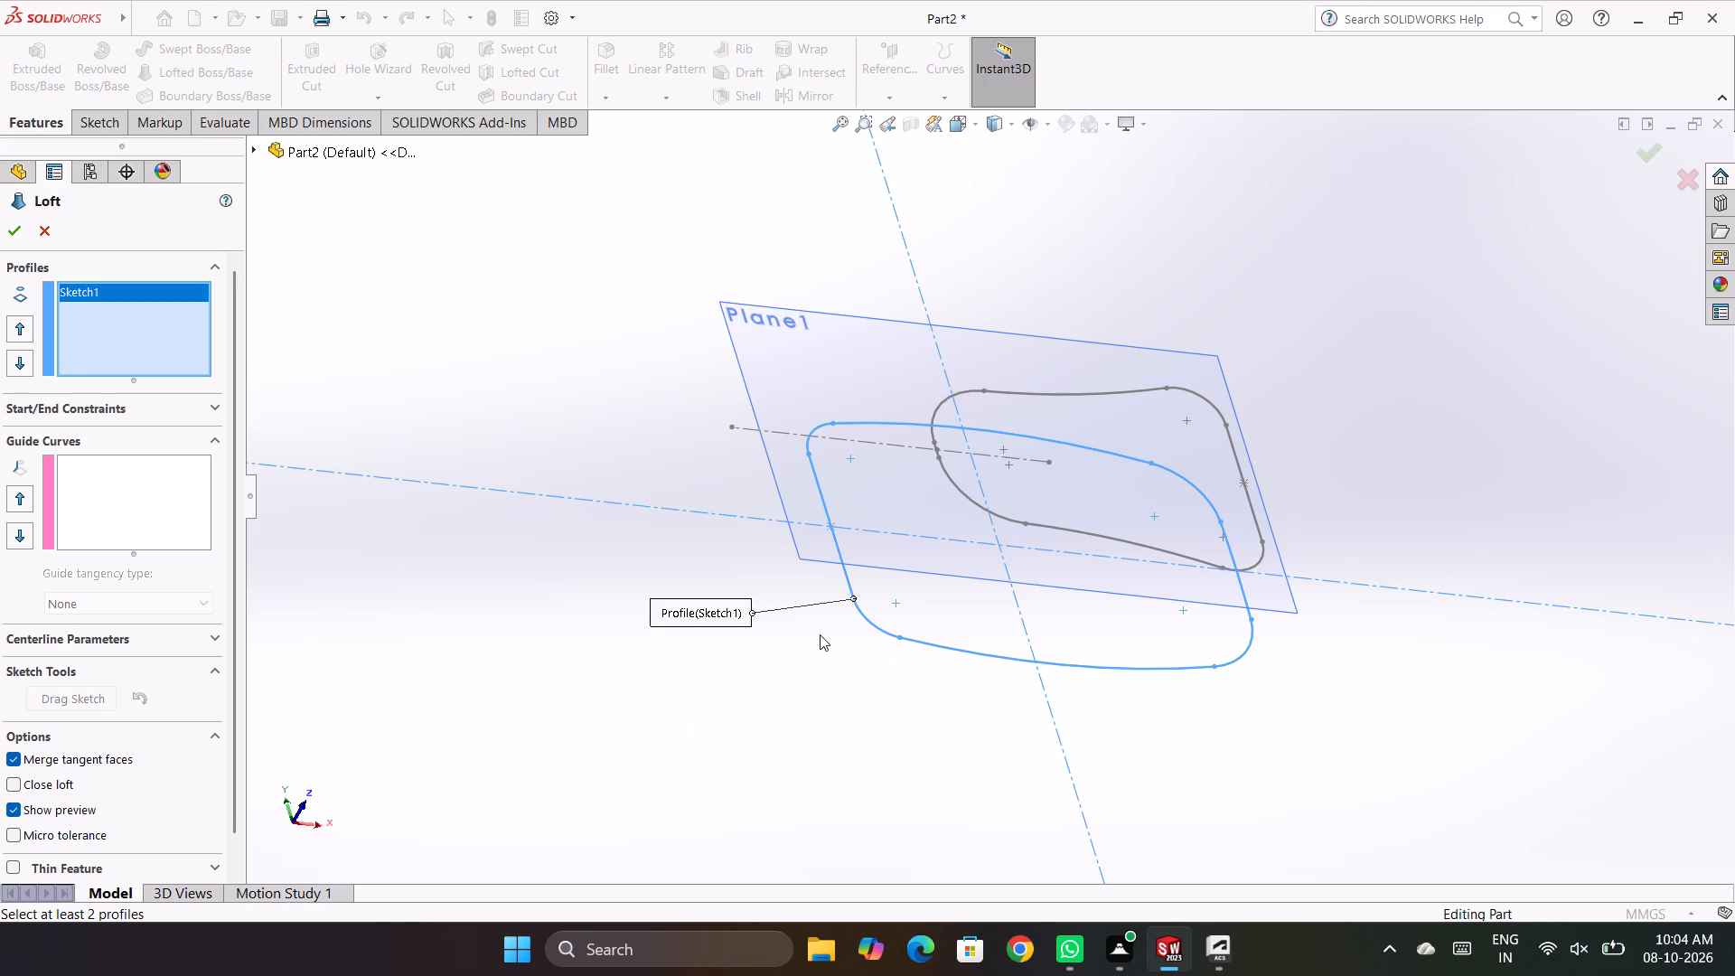
click(946, 473)
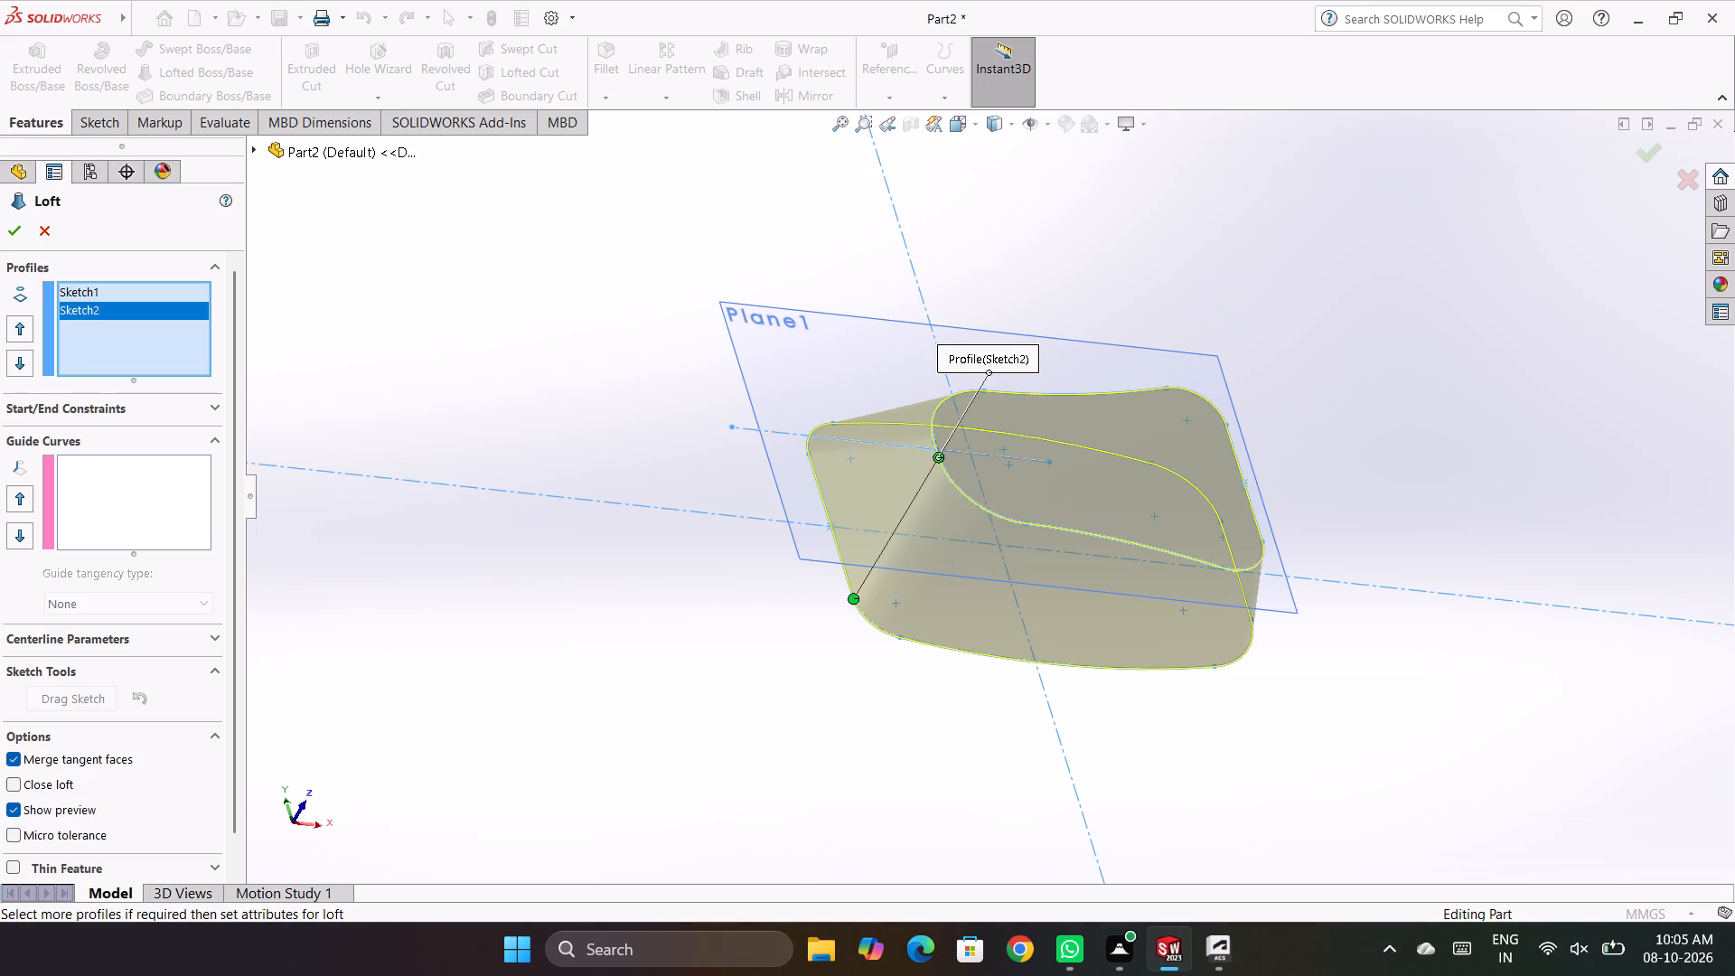
click(0, 232)
click(18, 230)
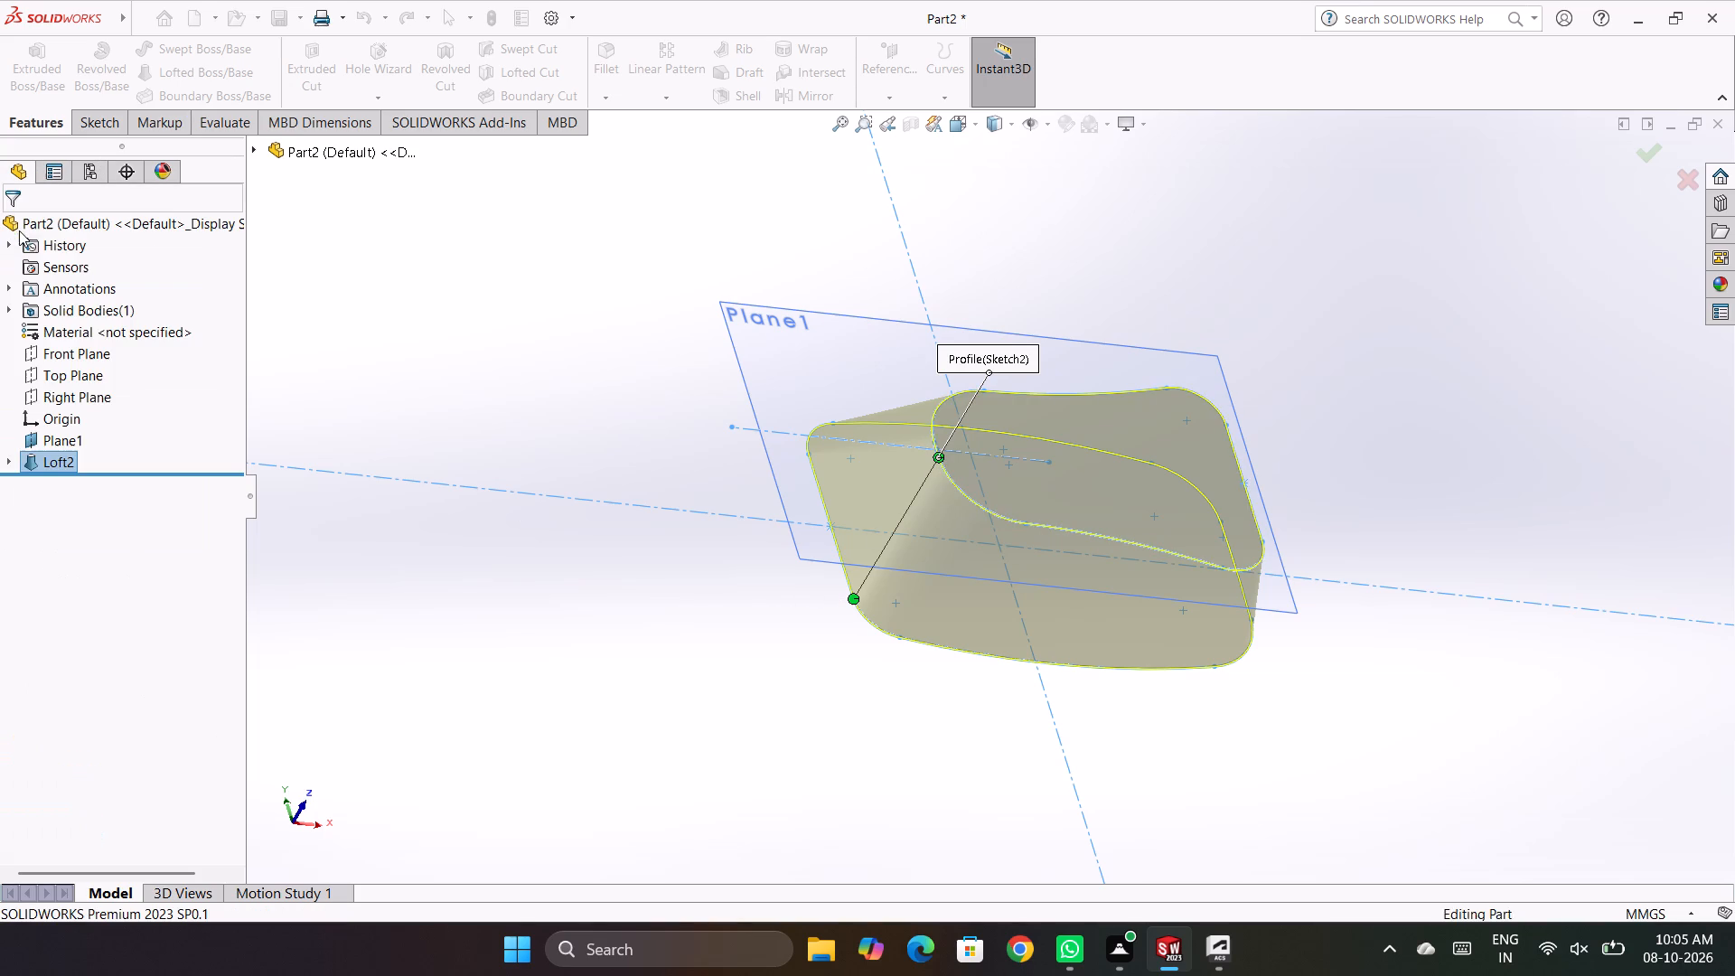
click(1408, 433)
On the loft's smaller end face, sketch an ellipse centred on the origin with radii of about 14 mm horizontally and 7.7 mm vertically.
middle_drag(1413, 477, 1257, 453)
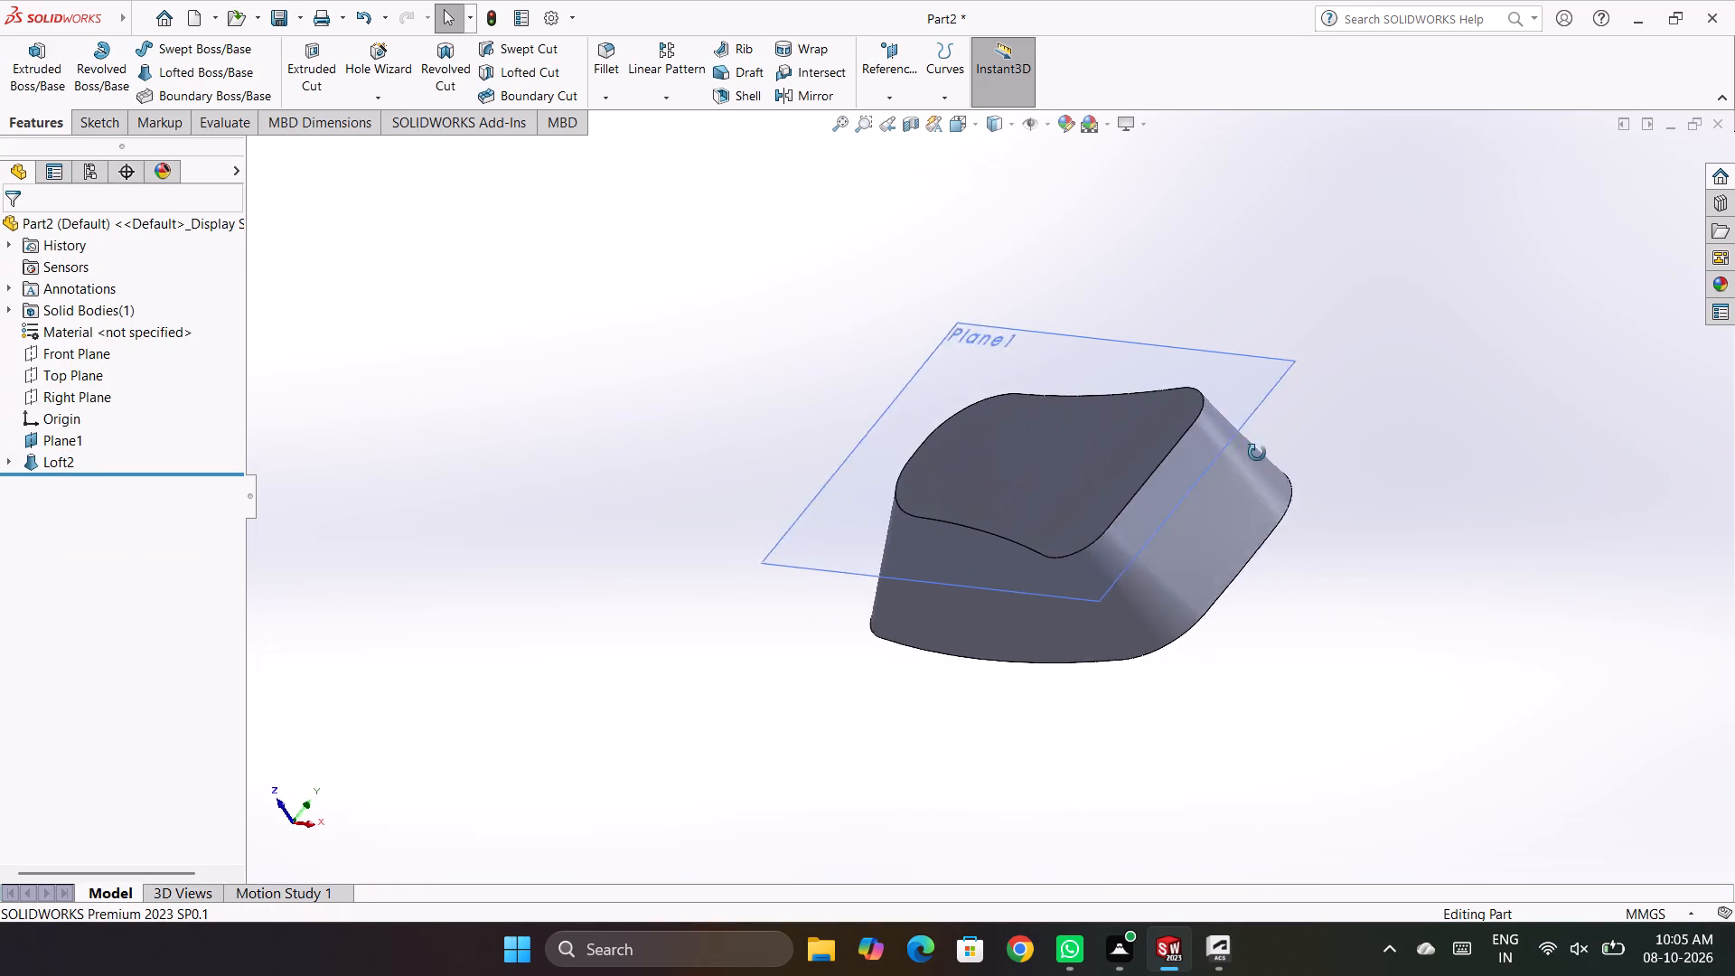
middle_drag(1257, 453, 1365, 349)
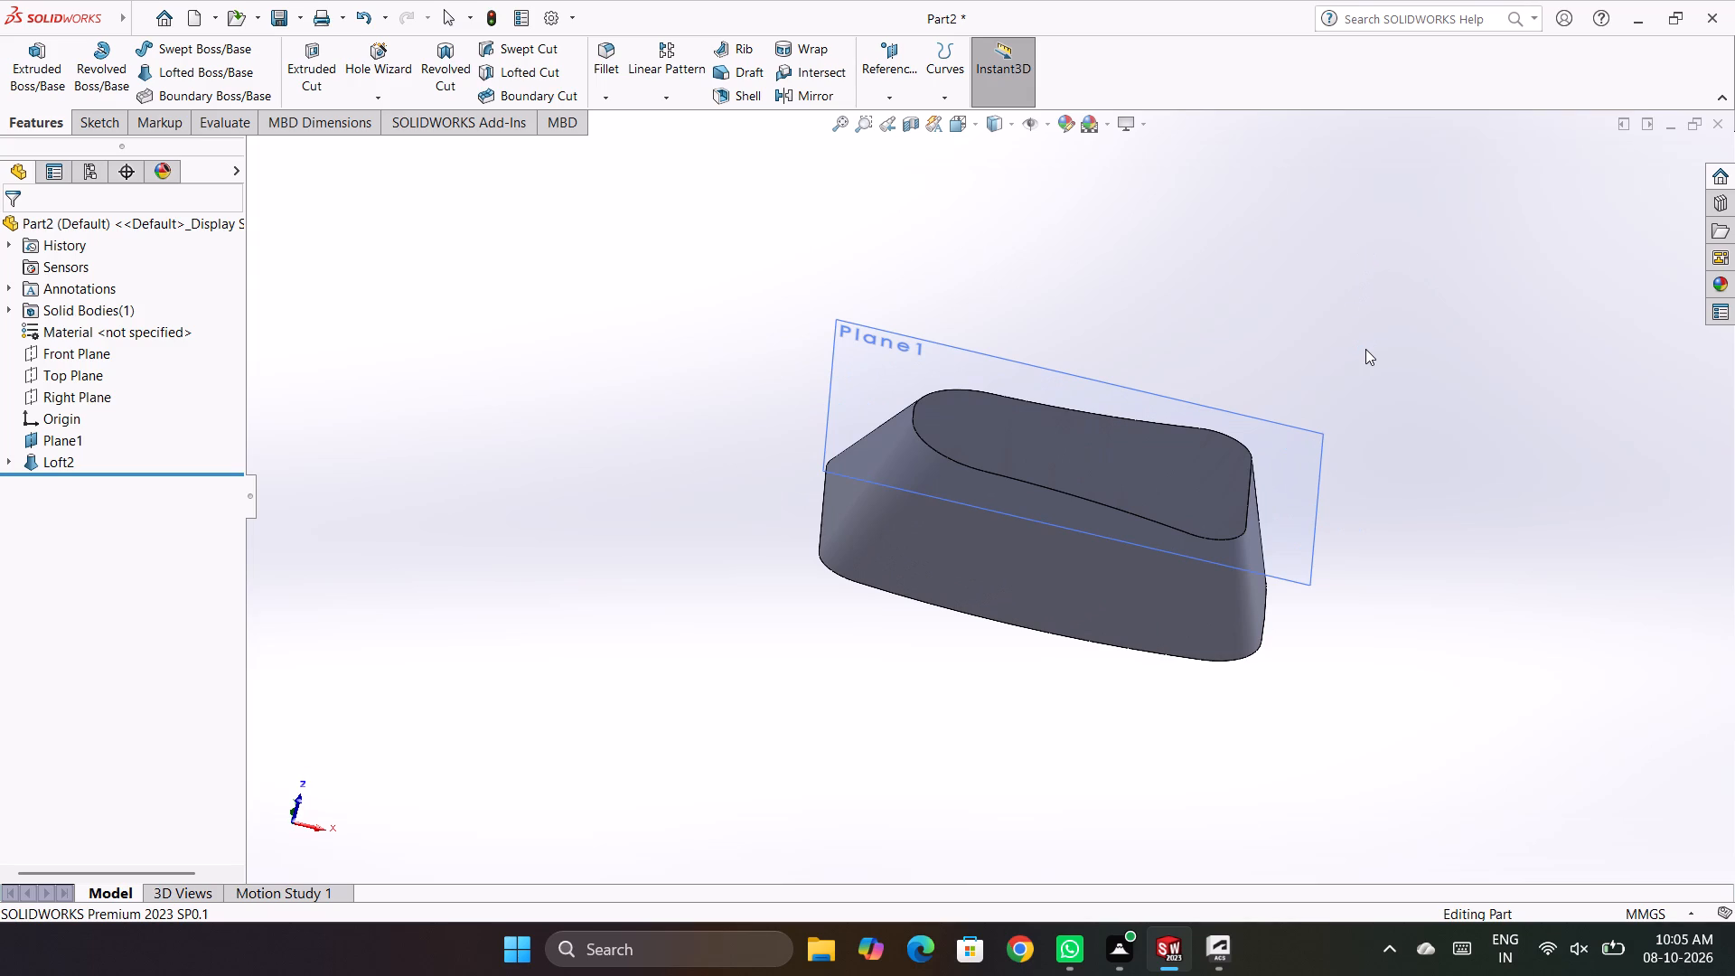
right_click(1076, 463)
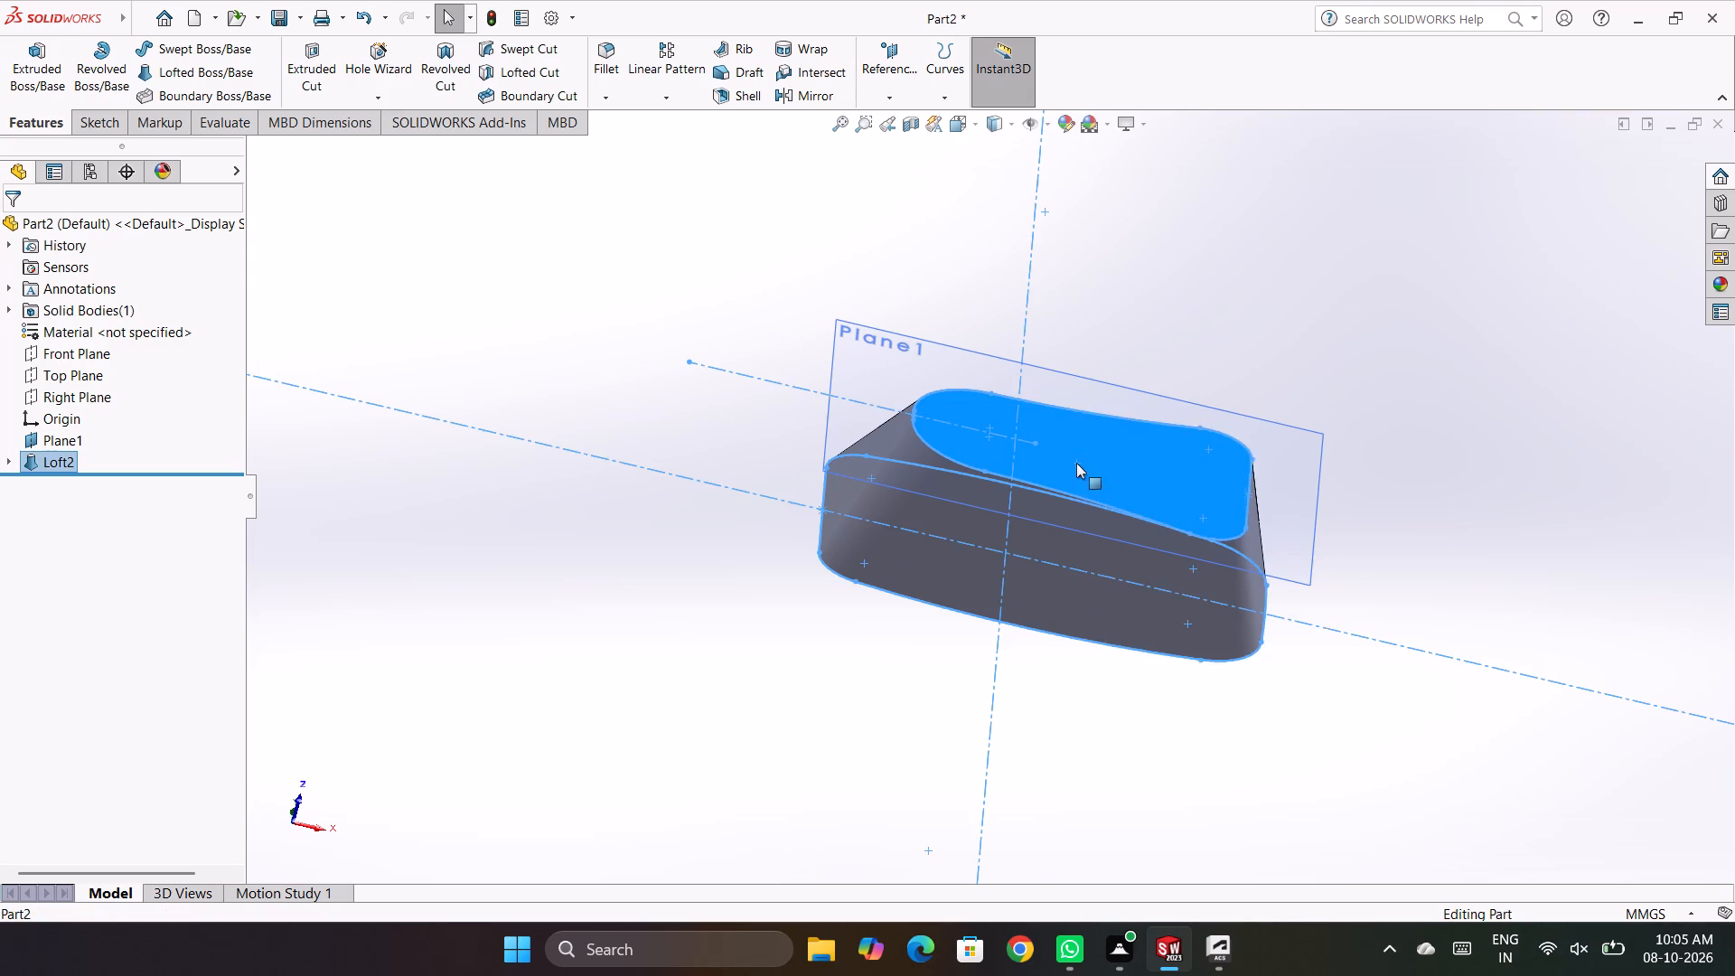
click(1122, 444)
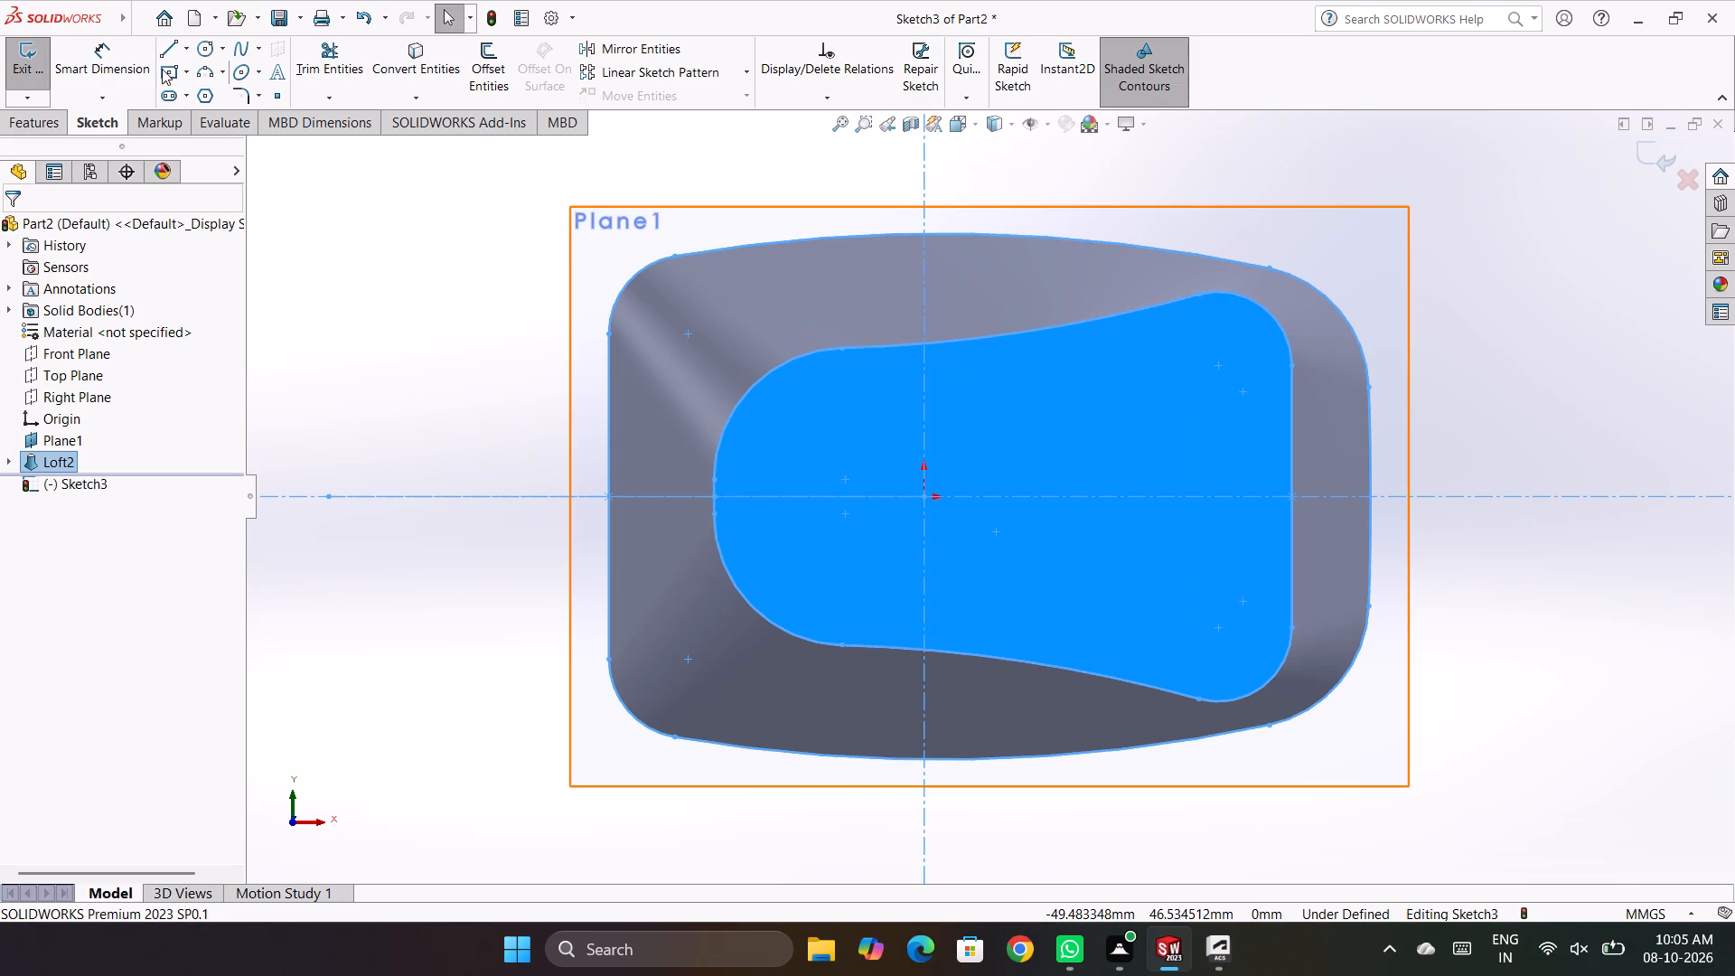
click(224, 40)
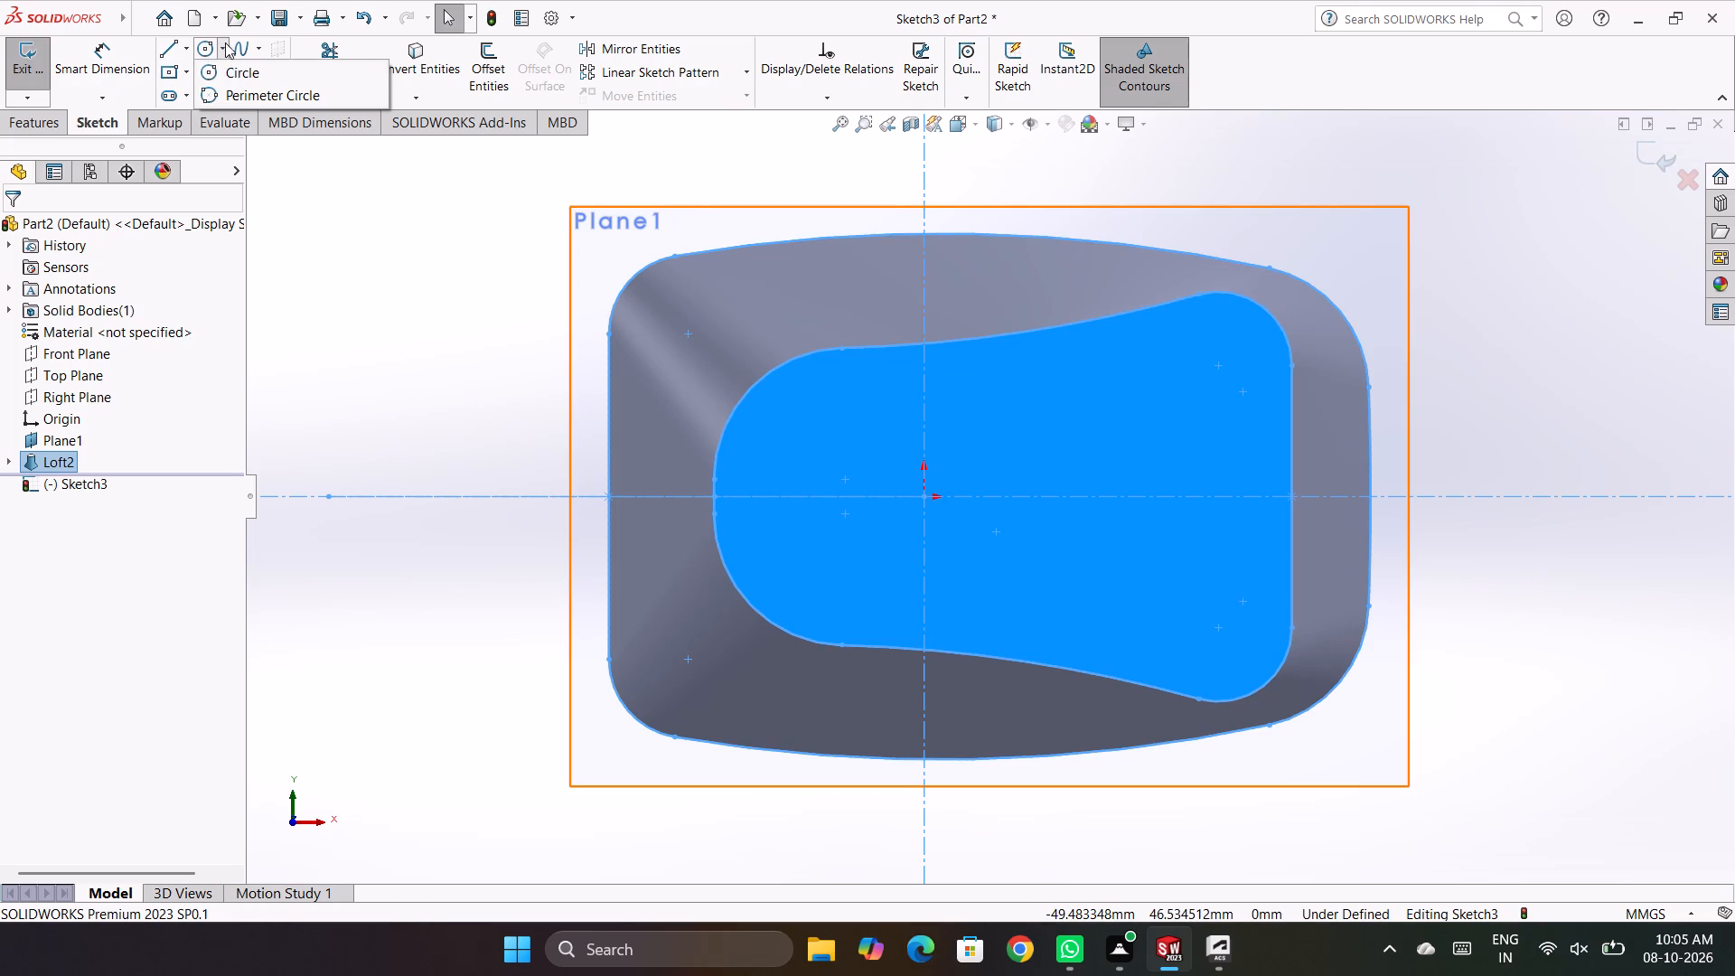
click(329, 203)
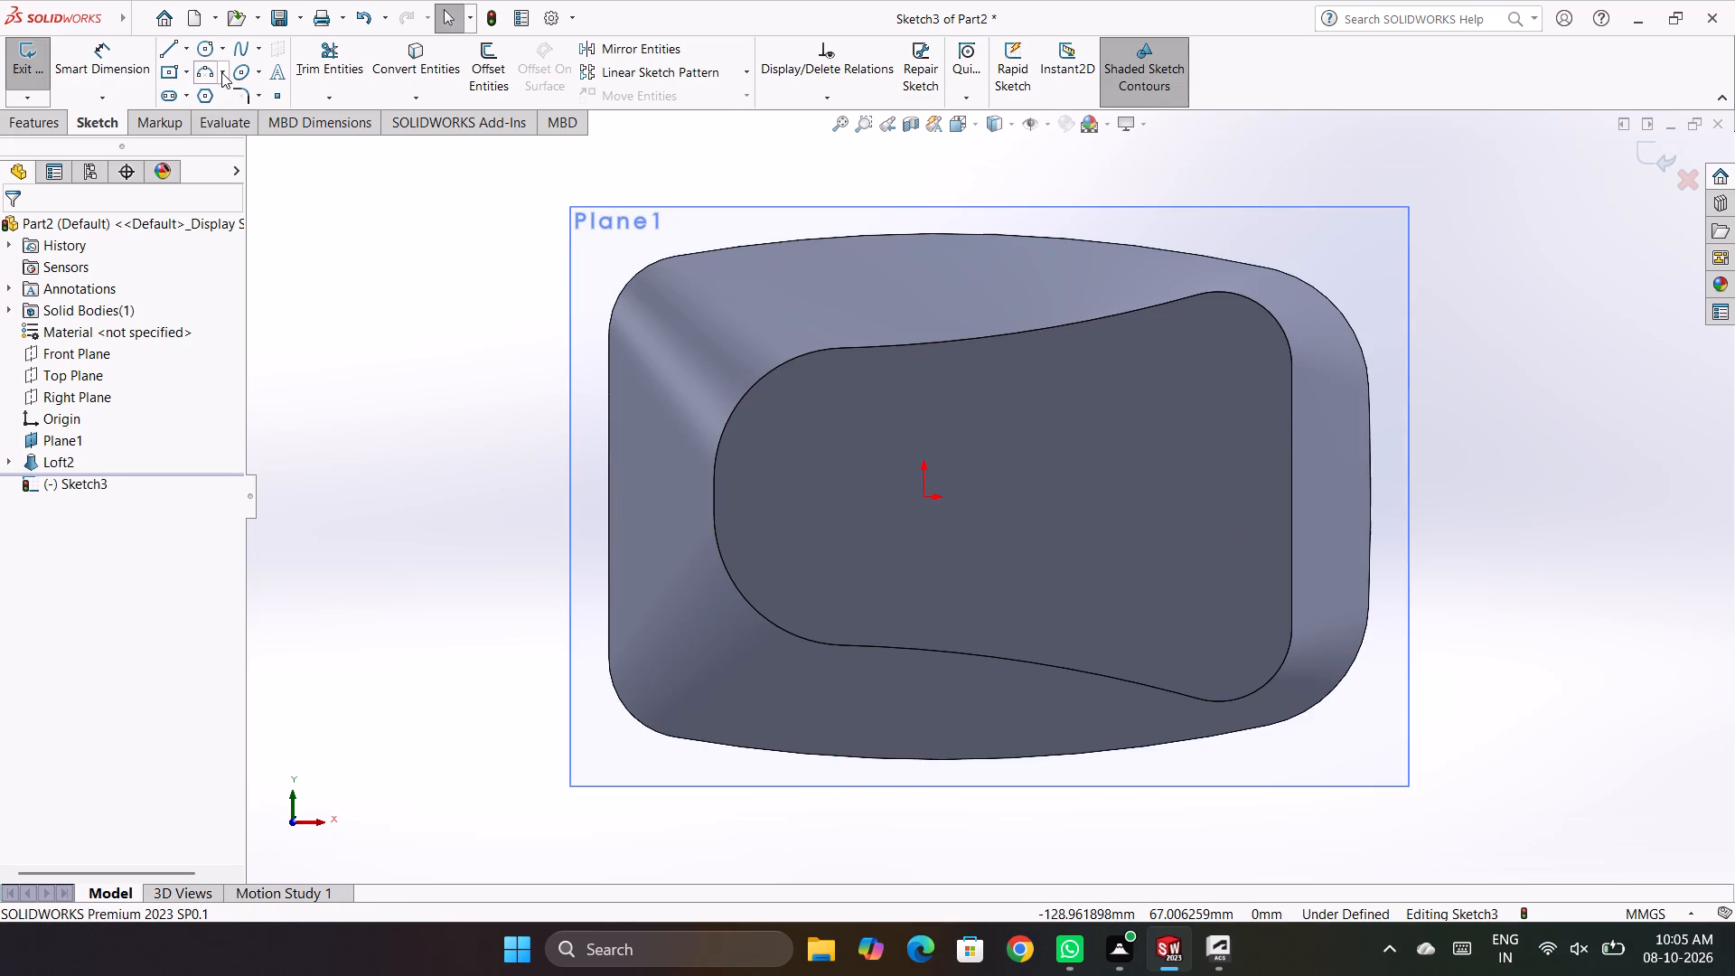
click(227, 68)
click(228, 67)
click(261, 73)
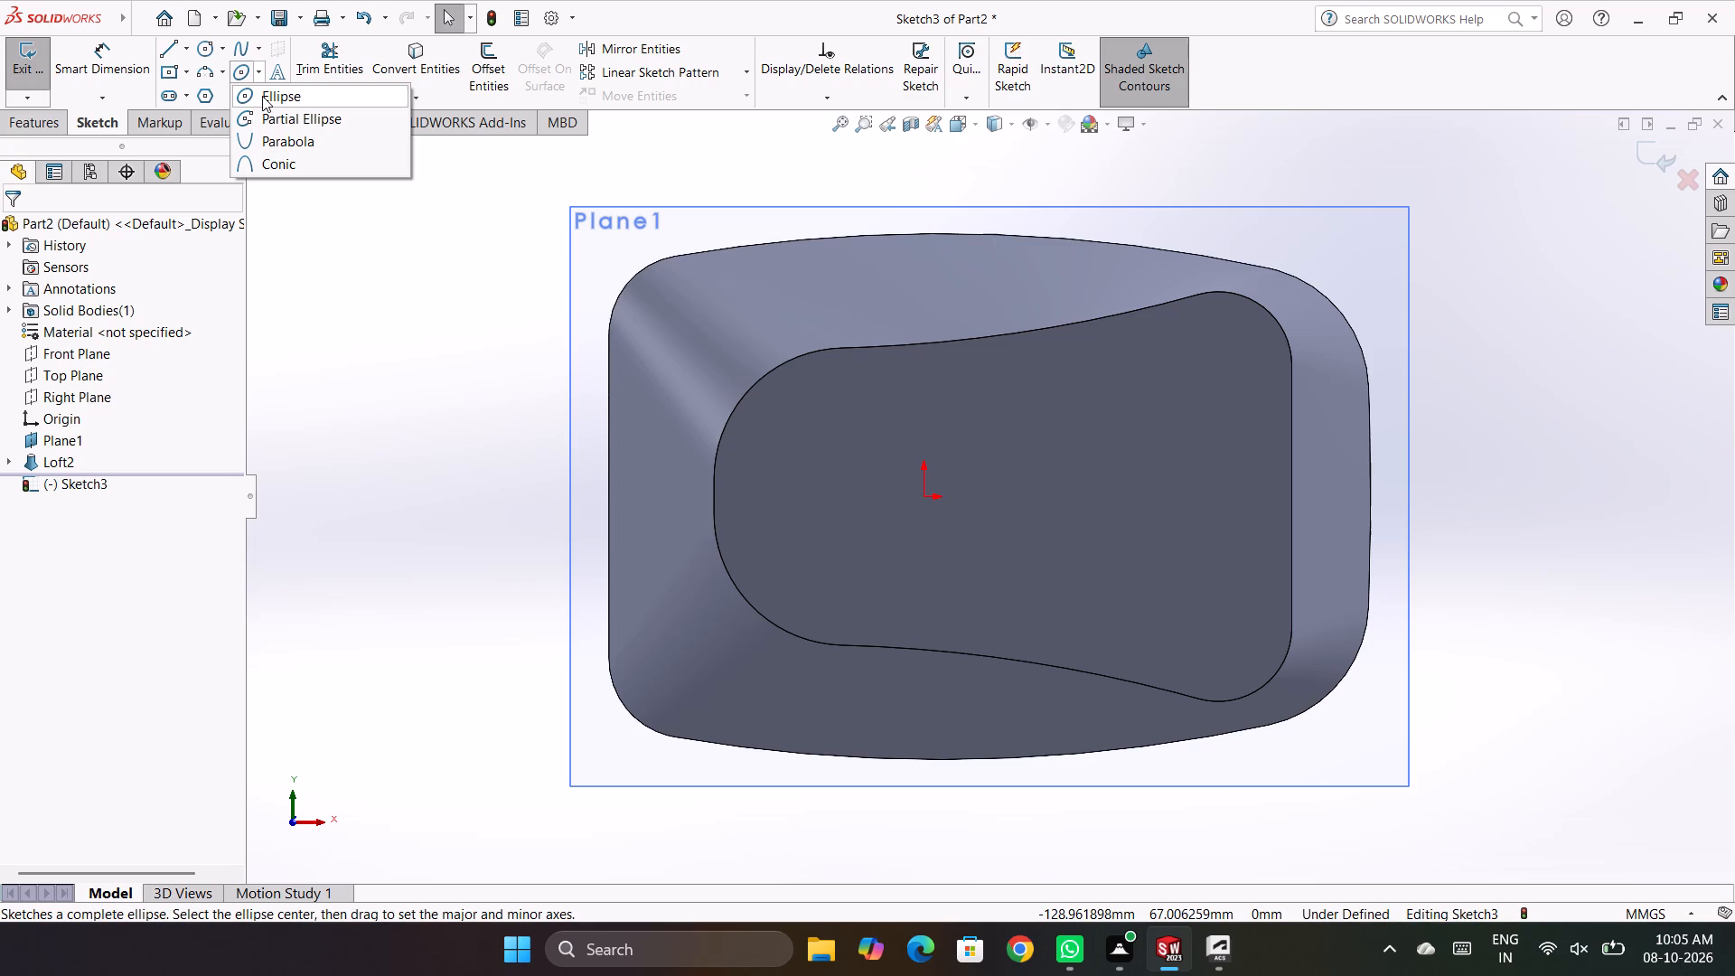
click(262, 96)
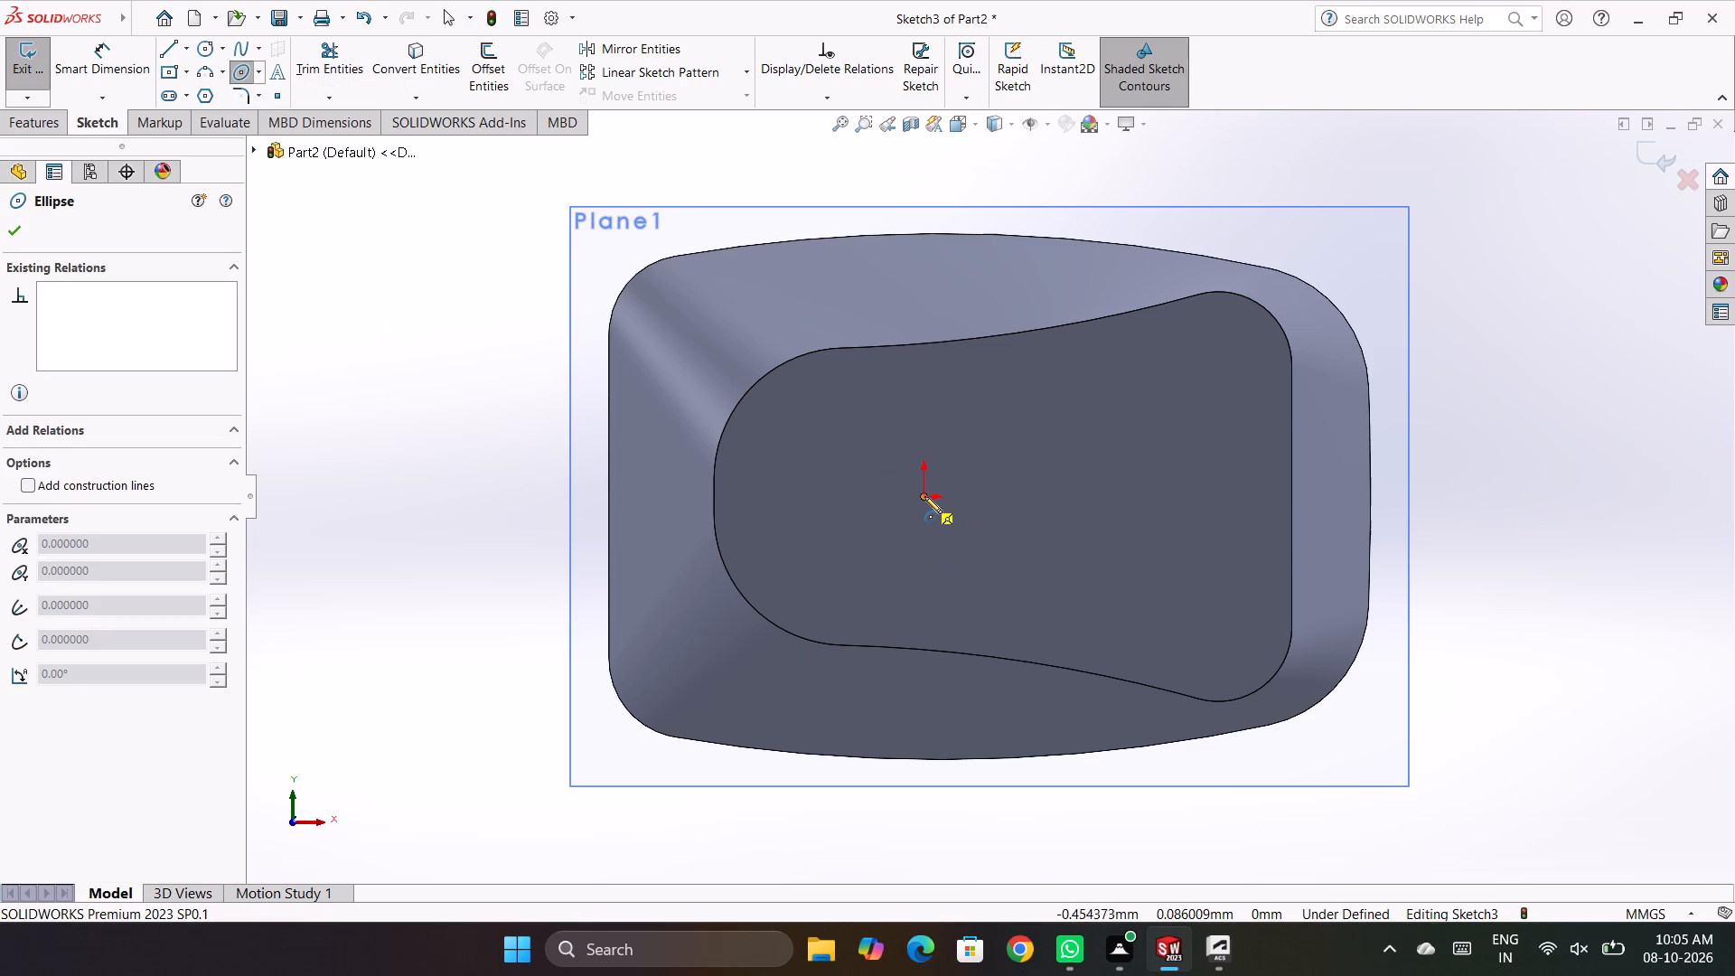
click(925, 496)
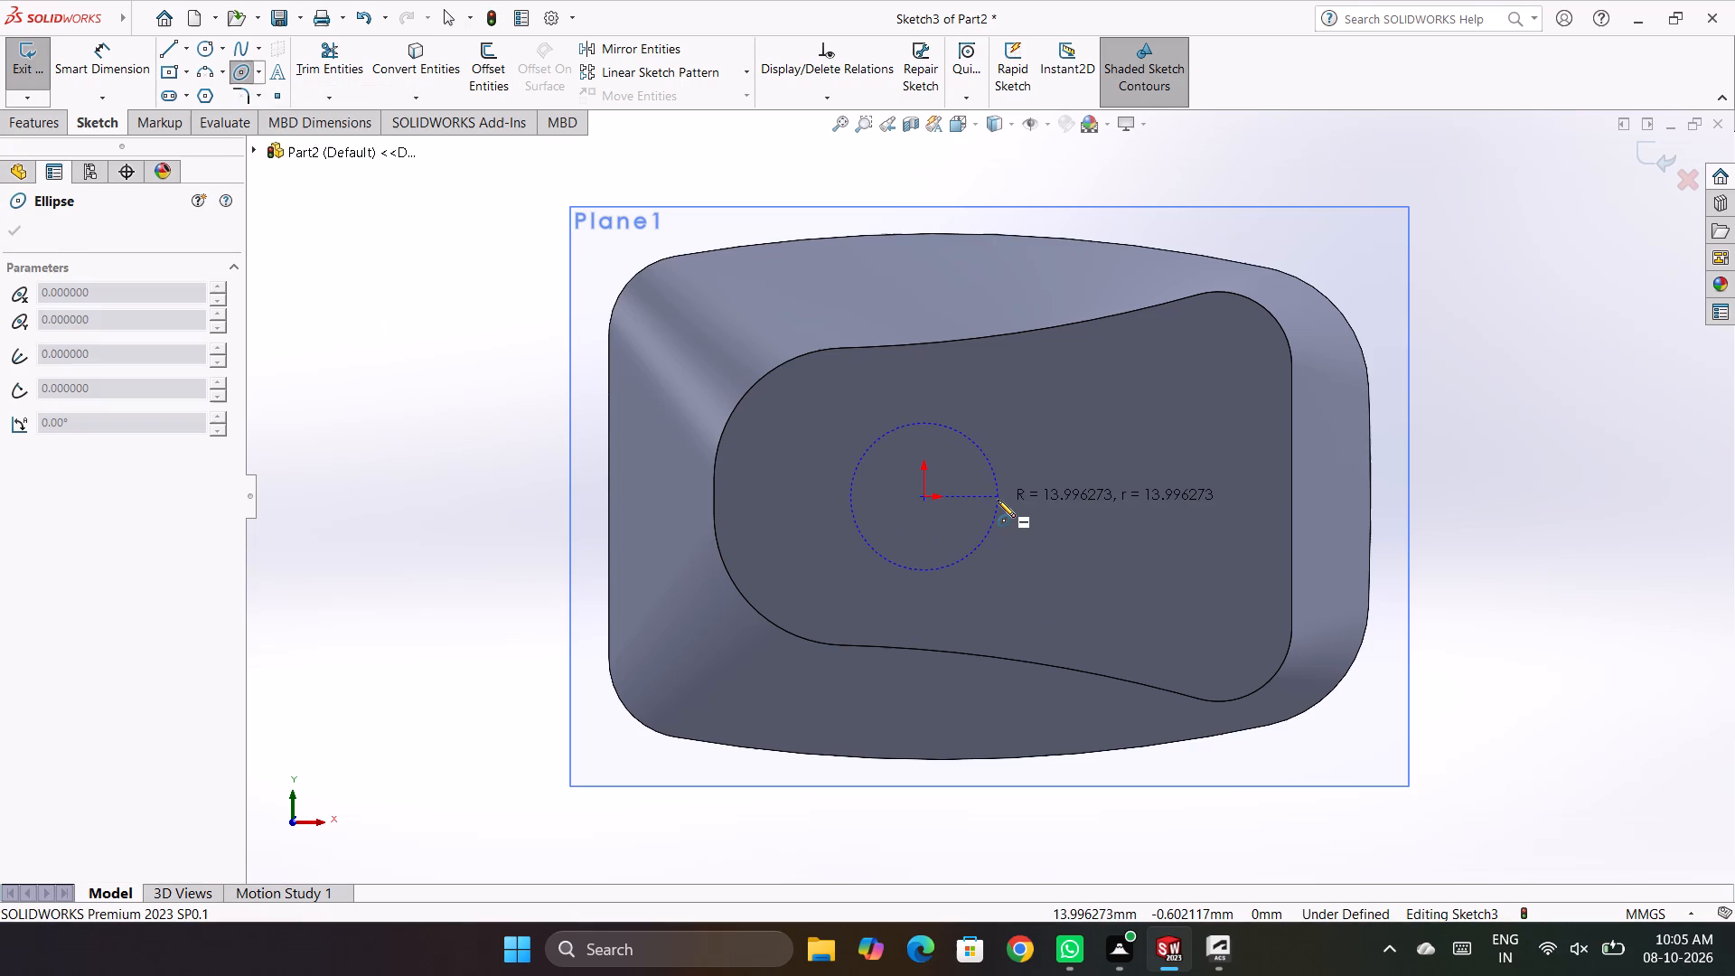
click(998, 500)
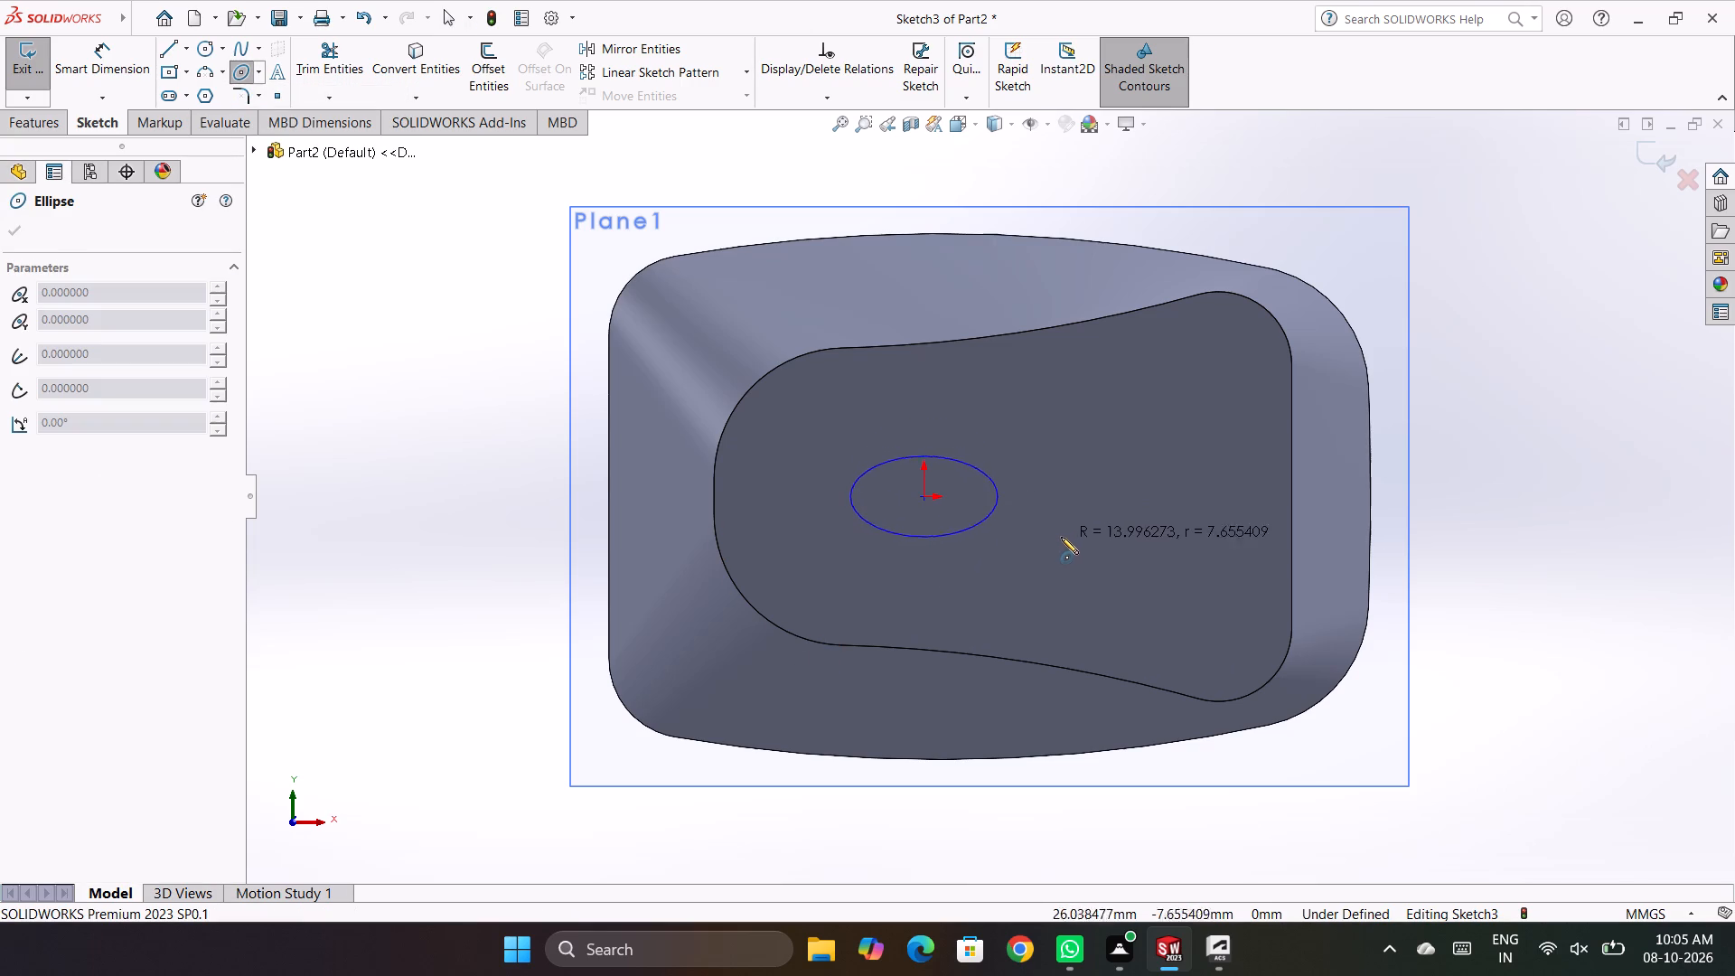
click(1061, 537)
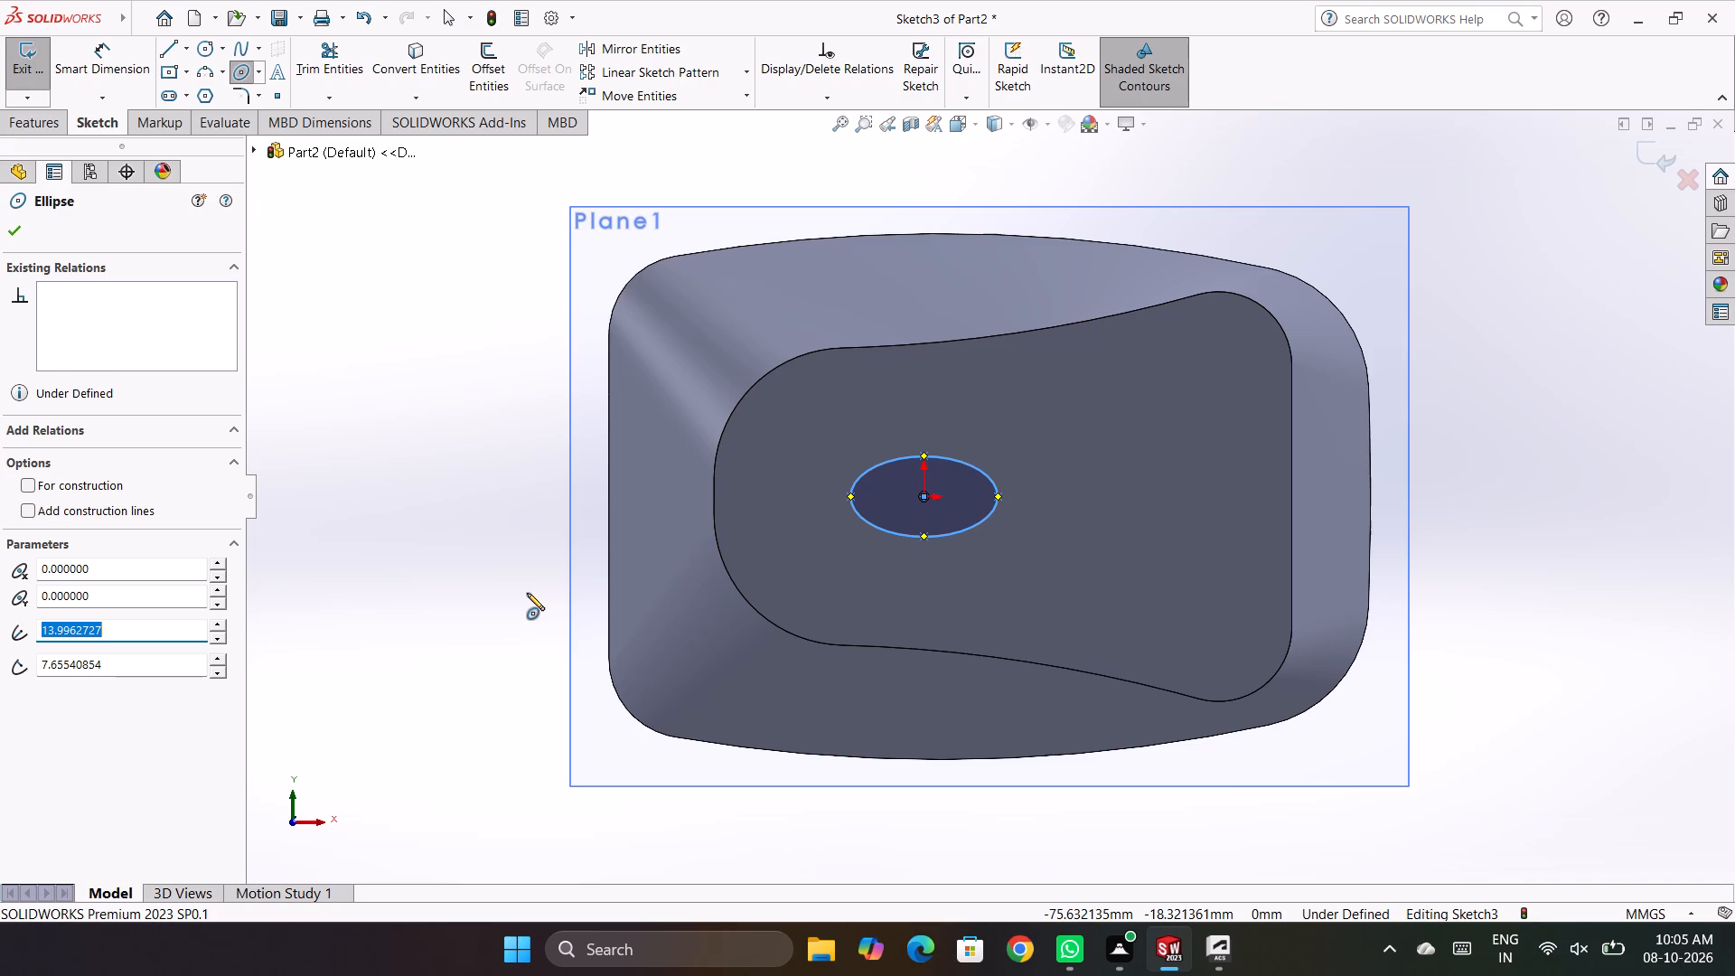
Set the ellipse's major radius to 24 mm and its minor radius to 18 mm.
text(24)
key(Return)
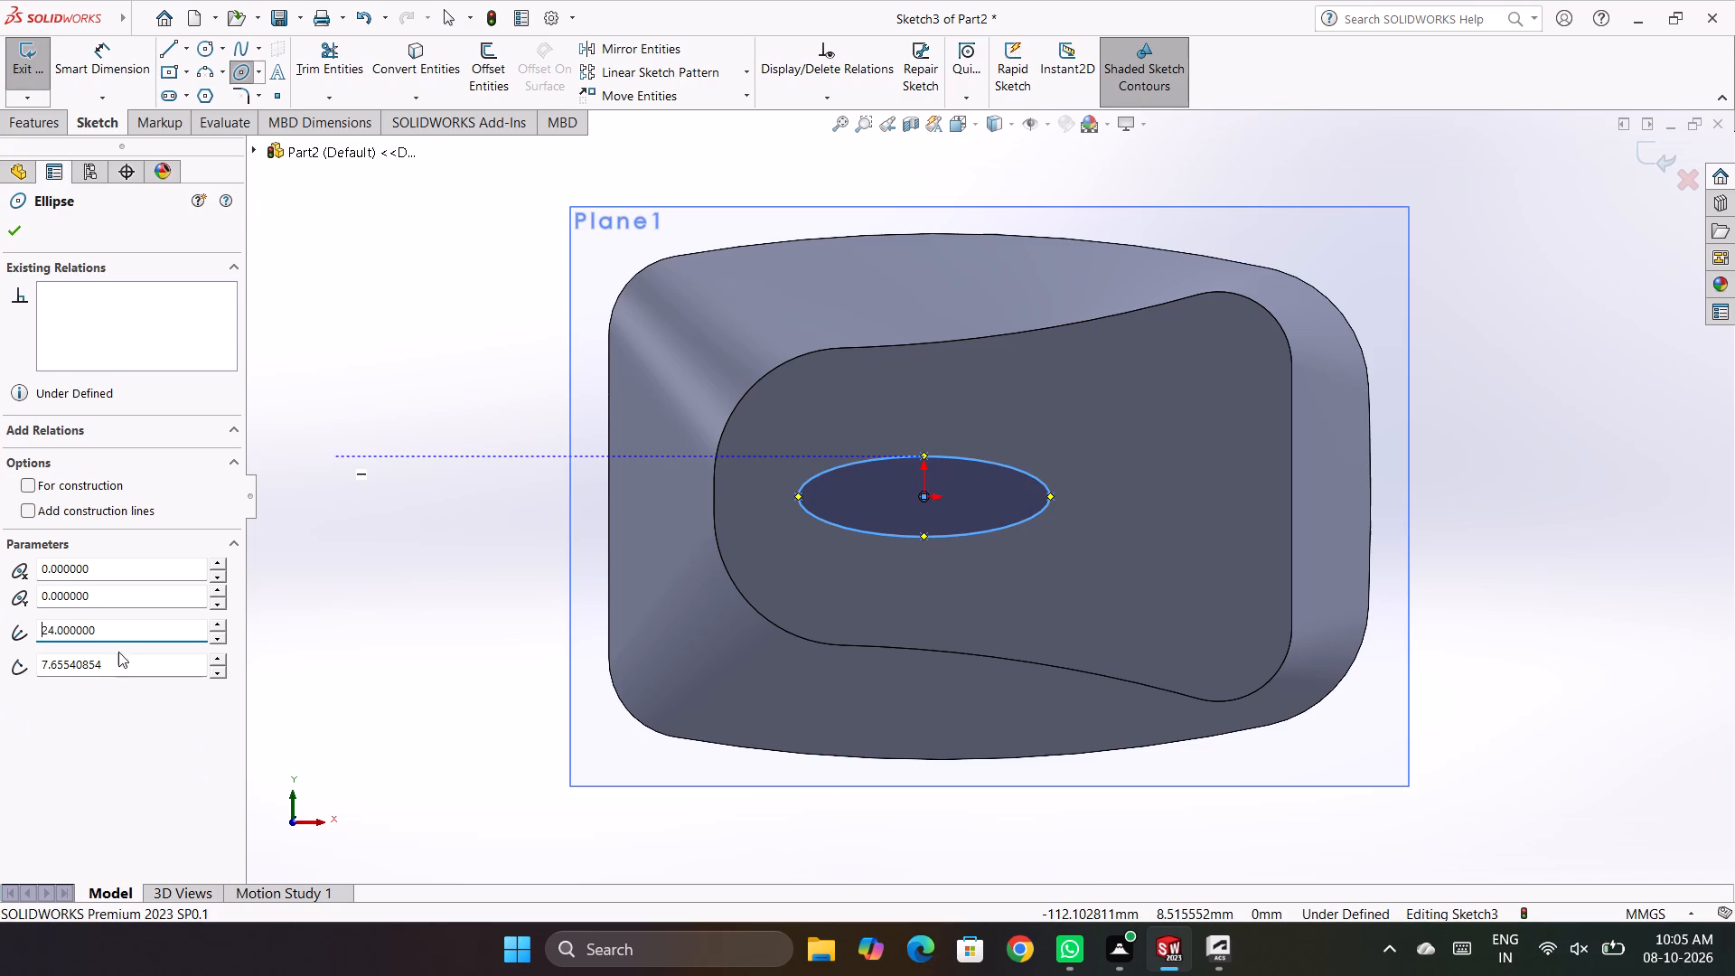
drag(124, 670, 0, 702)
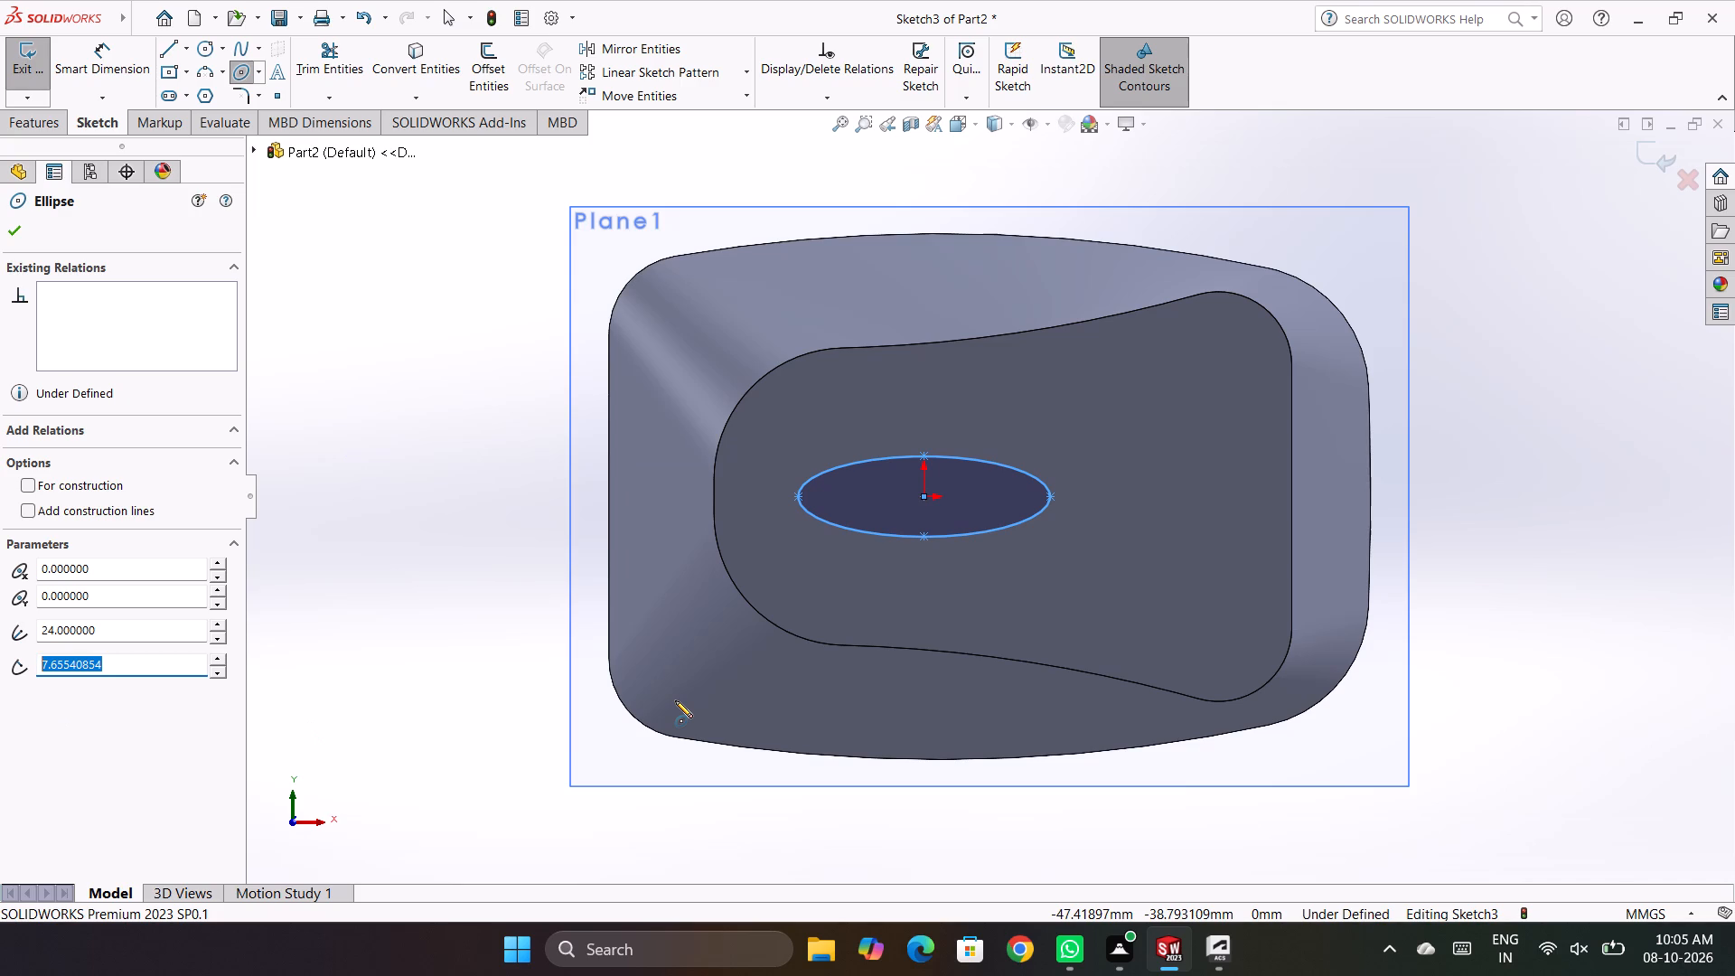
text(36/2)
key(Return)
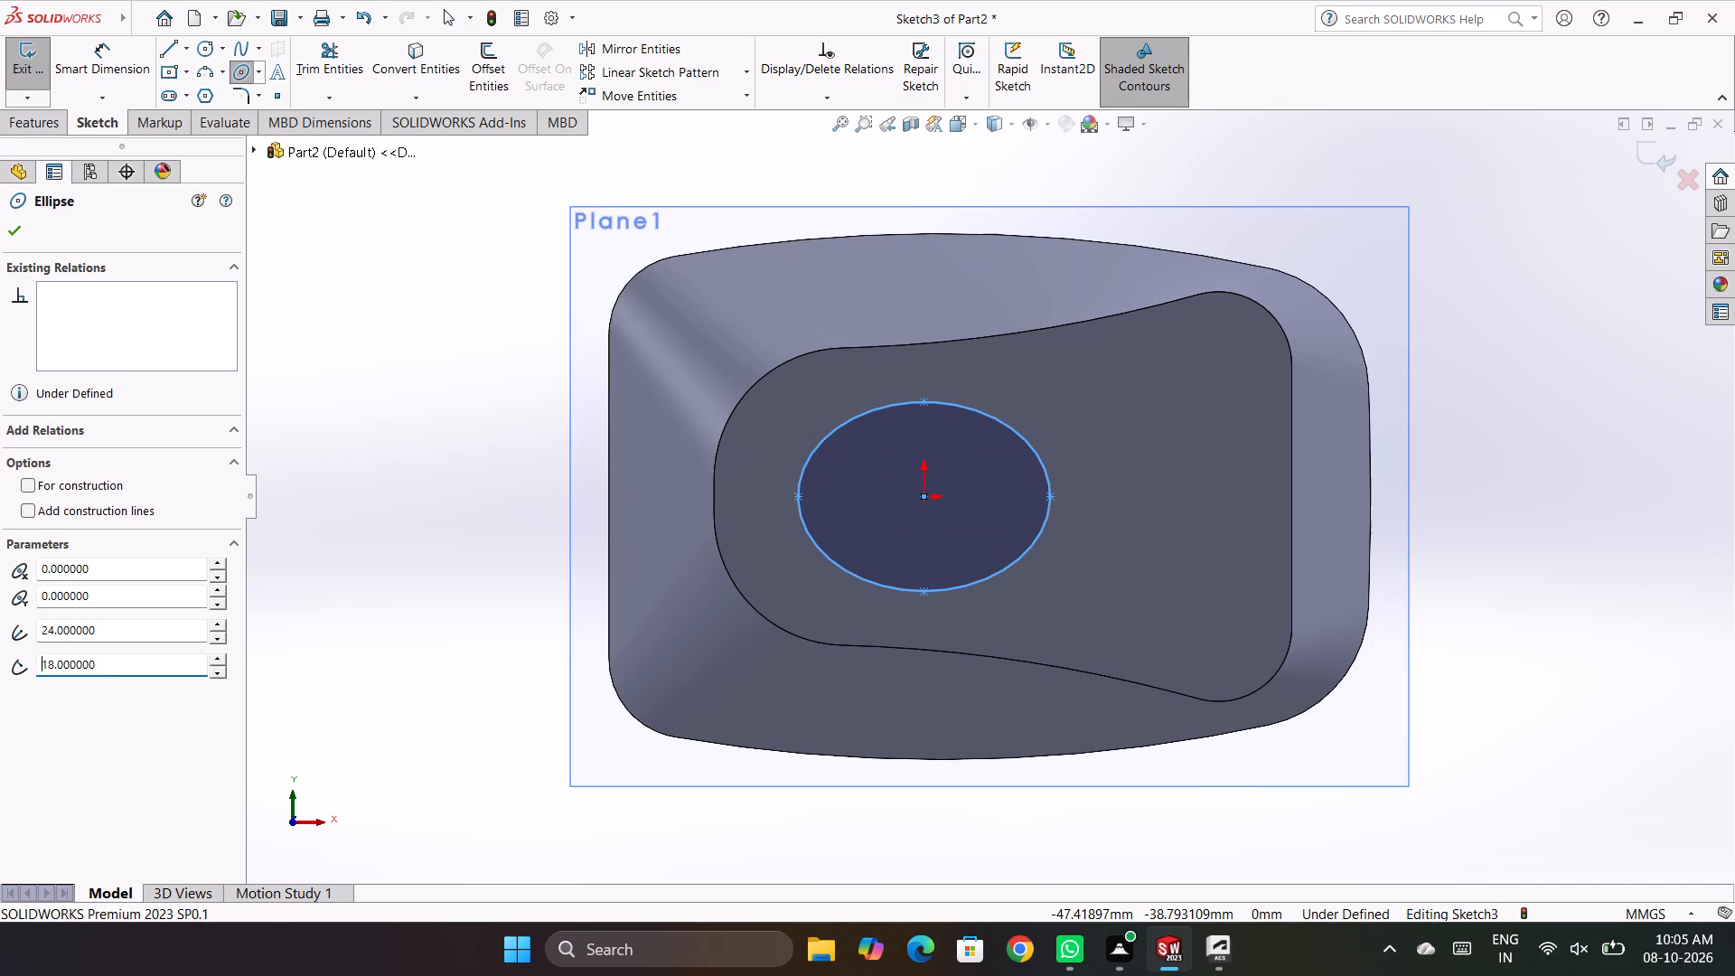
click(8, 231)
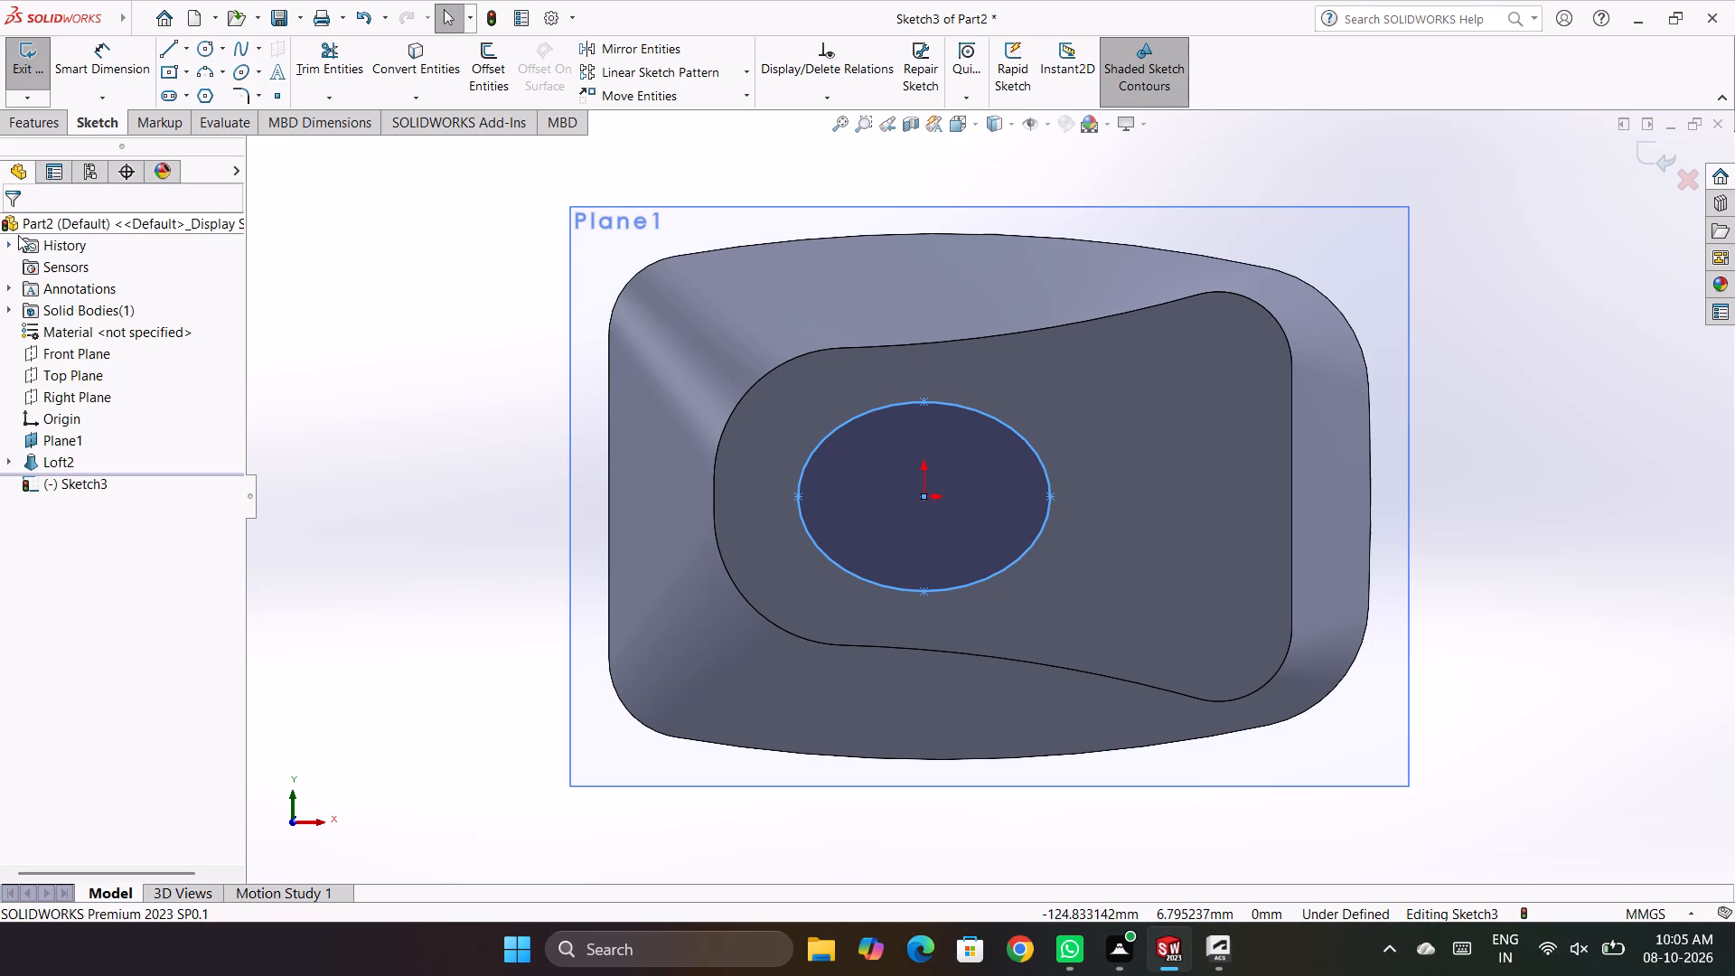
click(1502, 367)
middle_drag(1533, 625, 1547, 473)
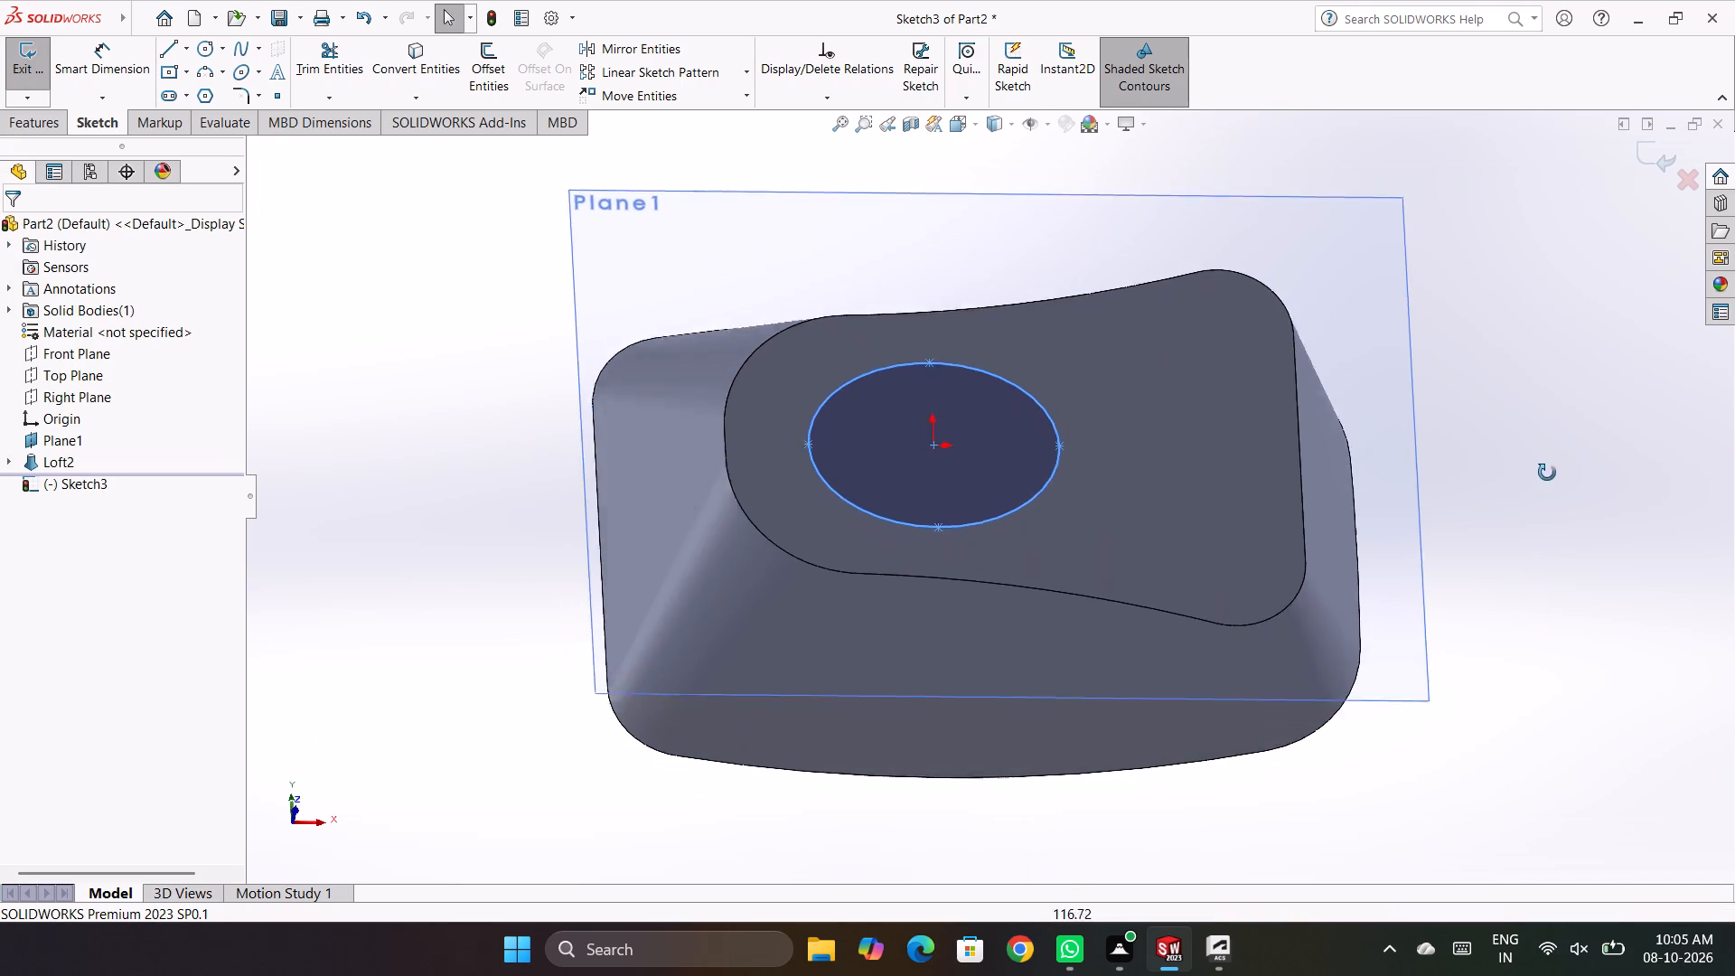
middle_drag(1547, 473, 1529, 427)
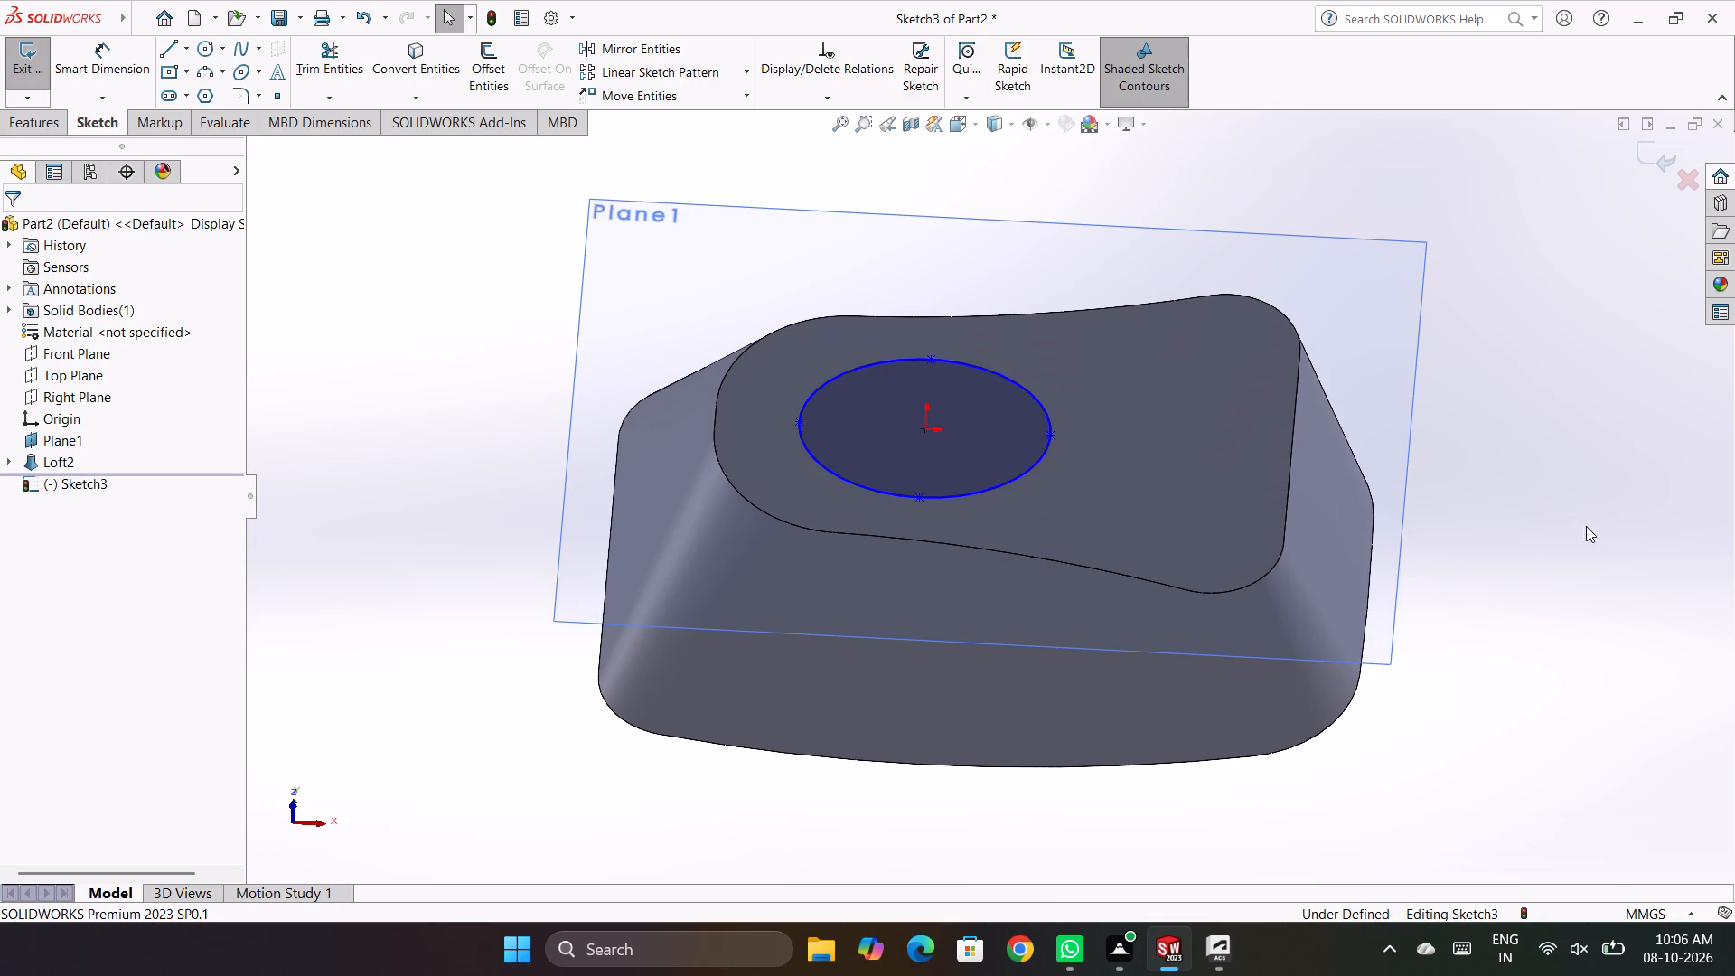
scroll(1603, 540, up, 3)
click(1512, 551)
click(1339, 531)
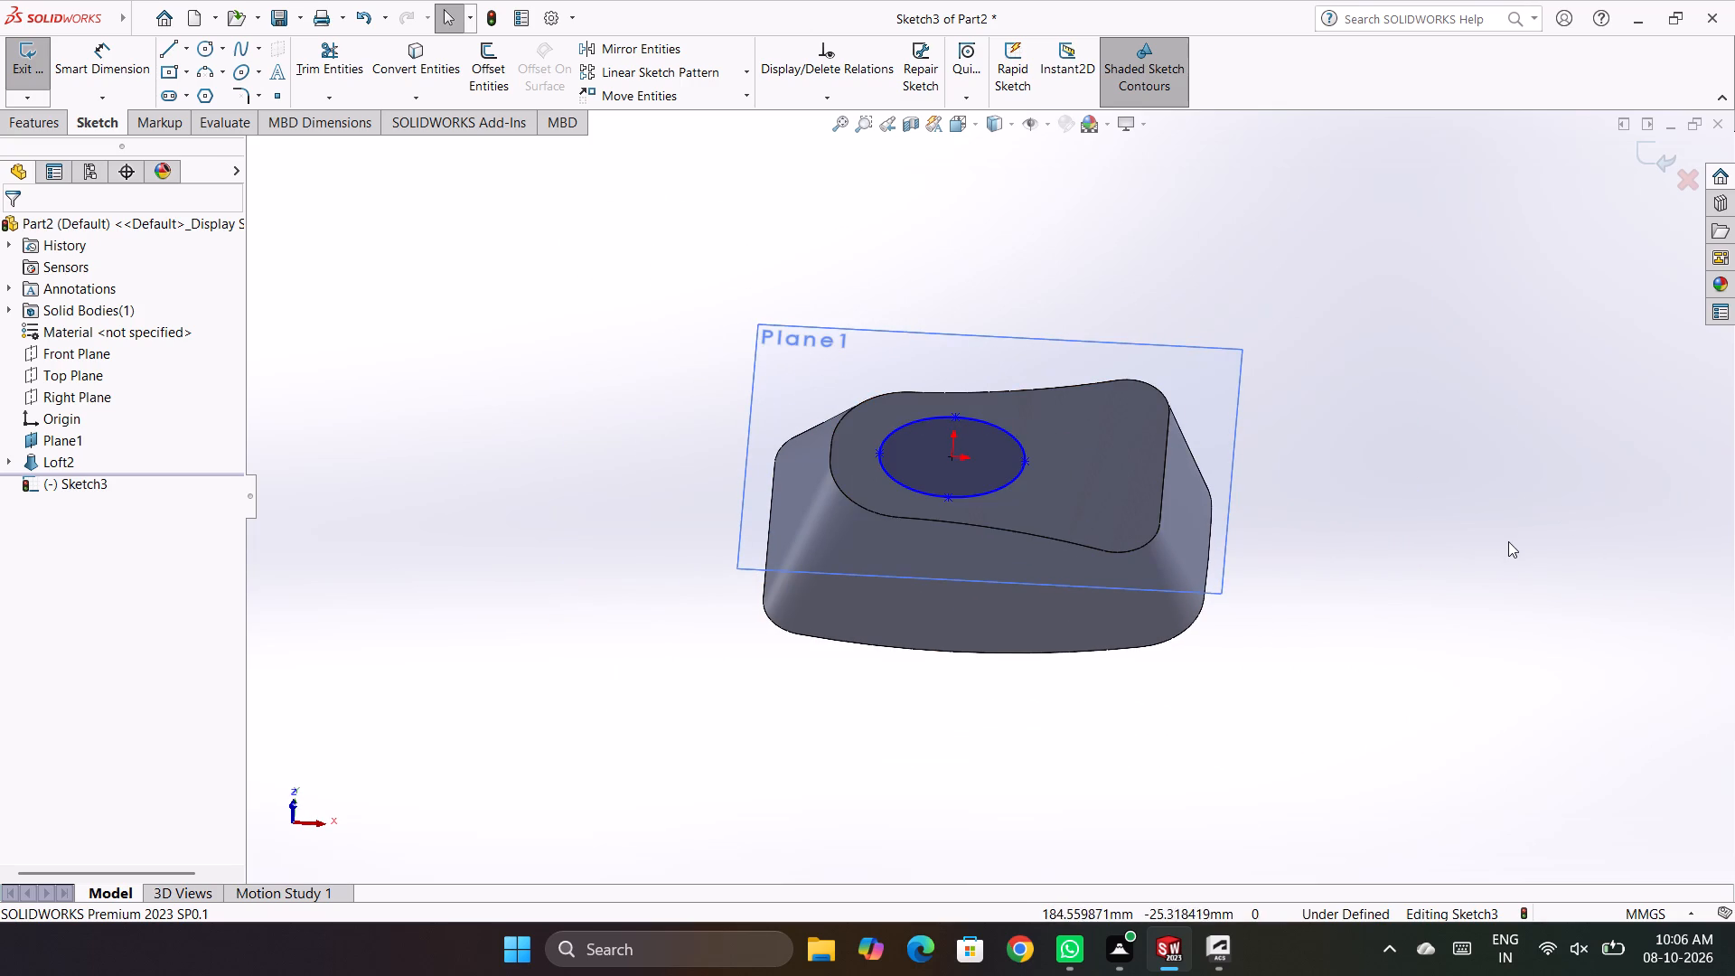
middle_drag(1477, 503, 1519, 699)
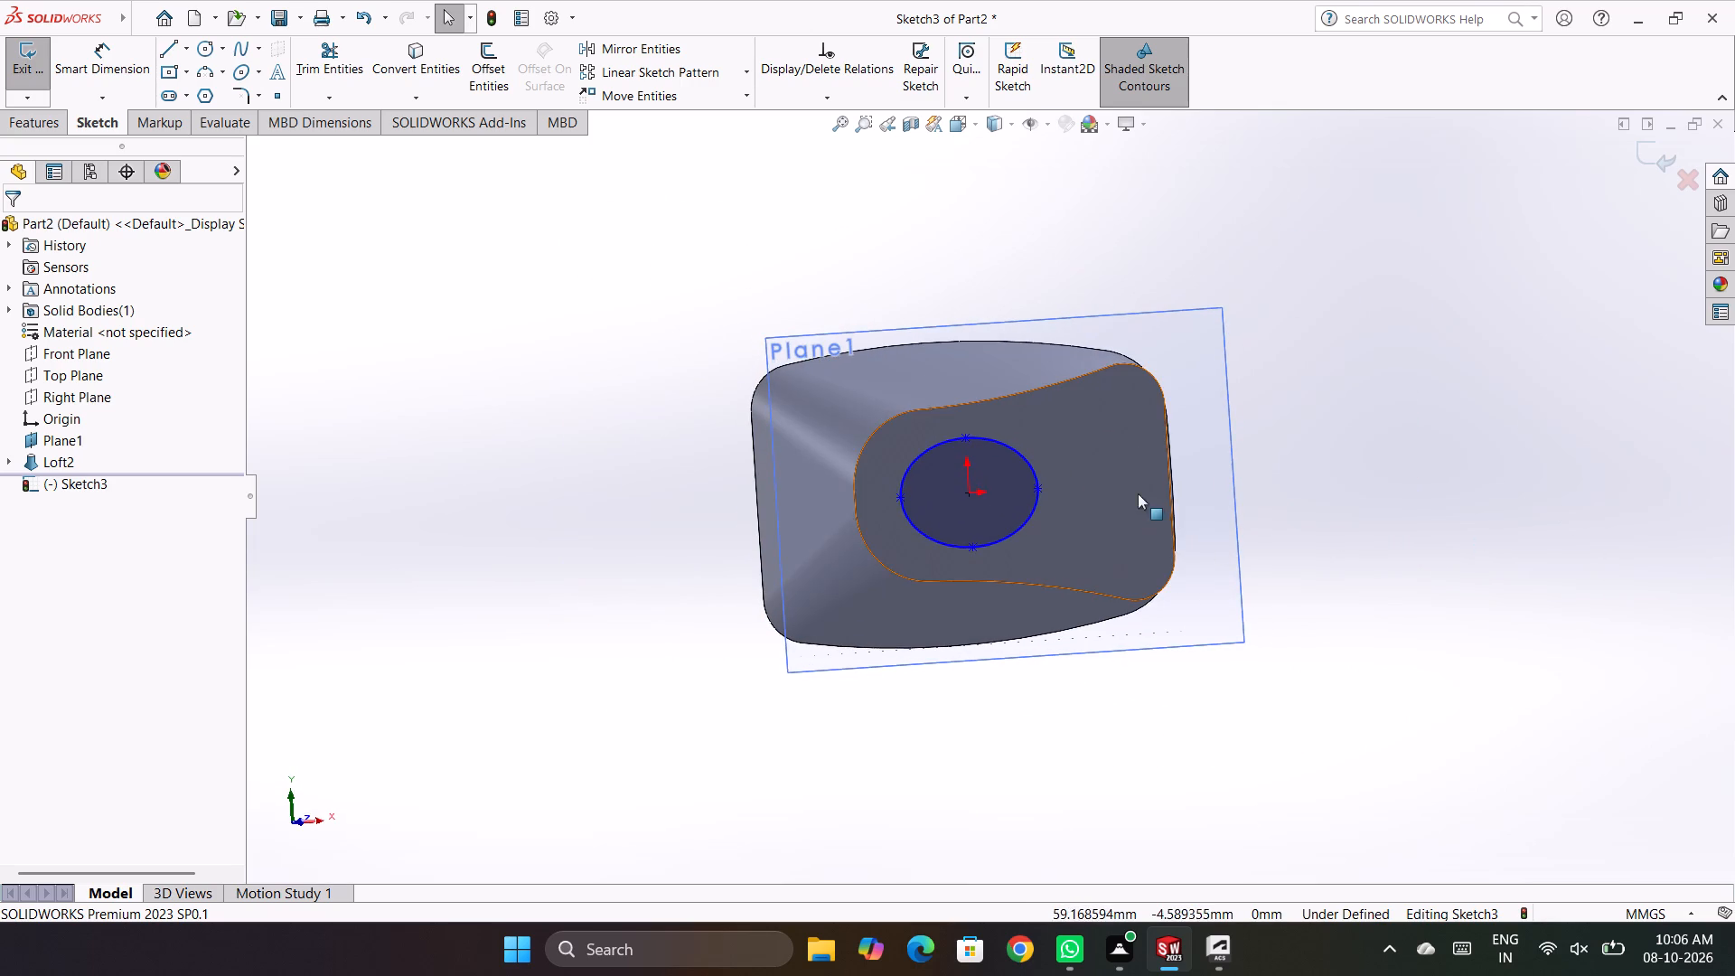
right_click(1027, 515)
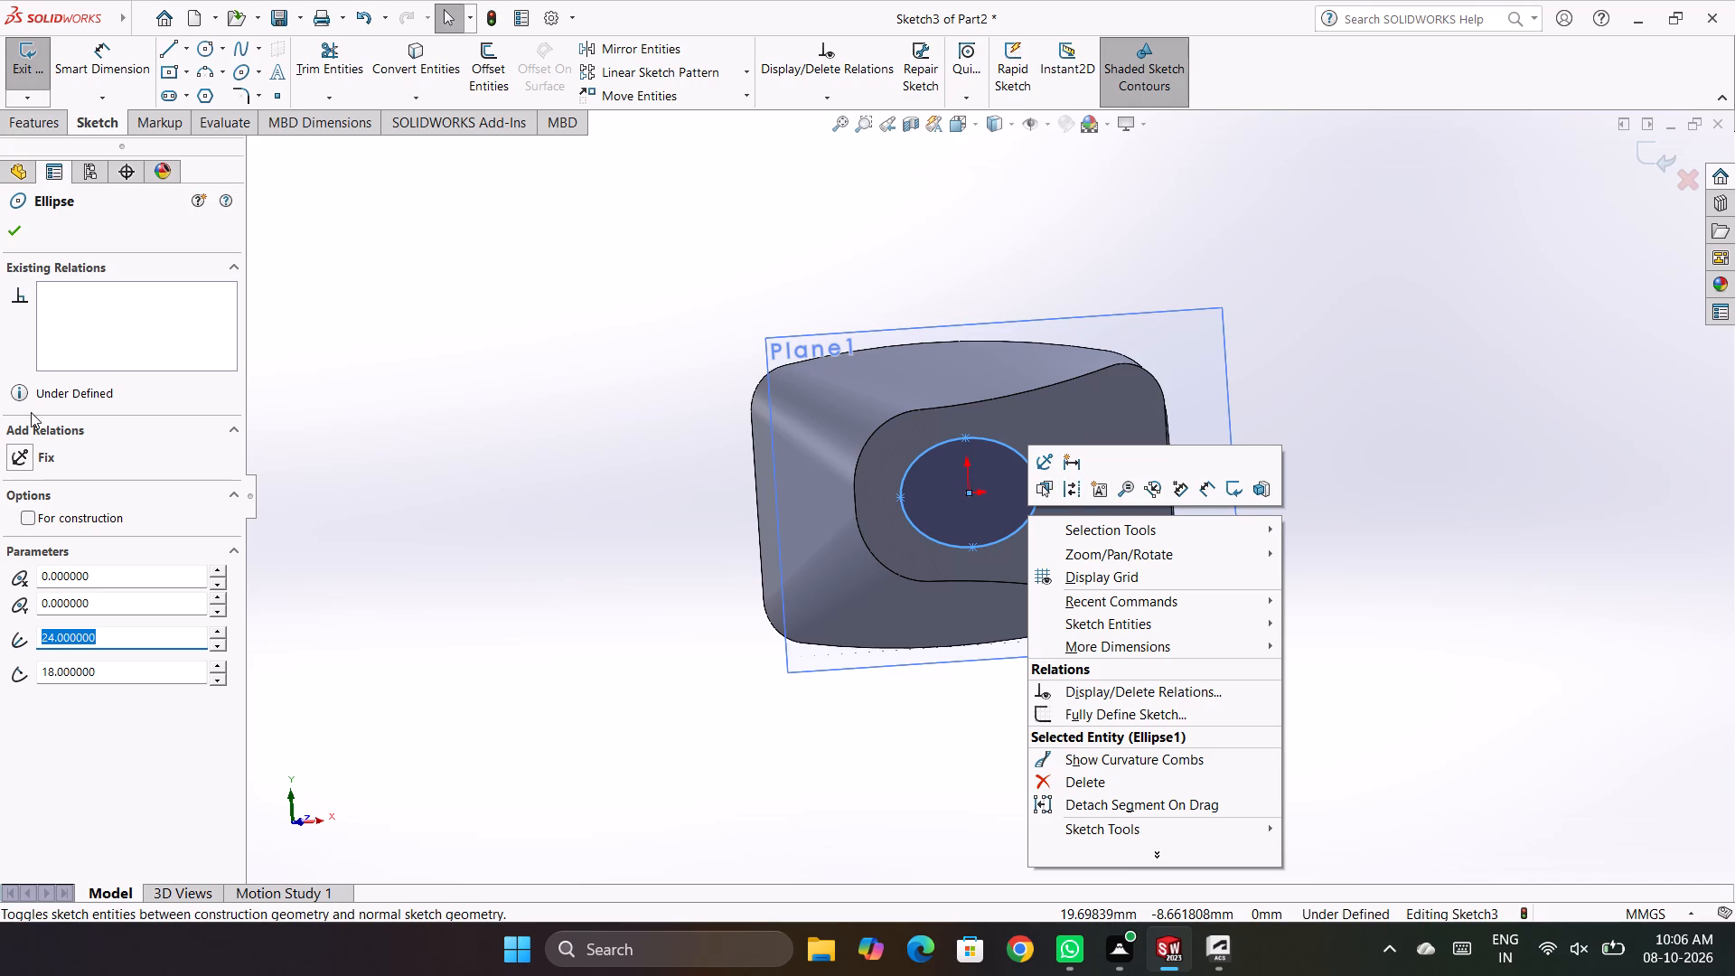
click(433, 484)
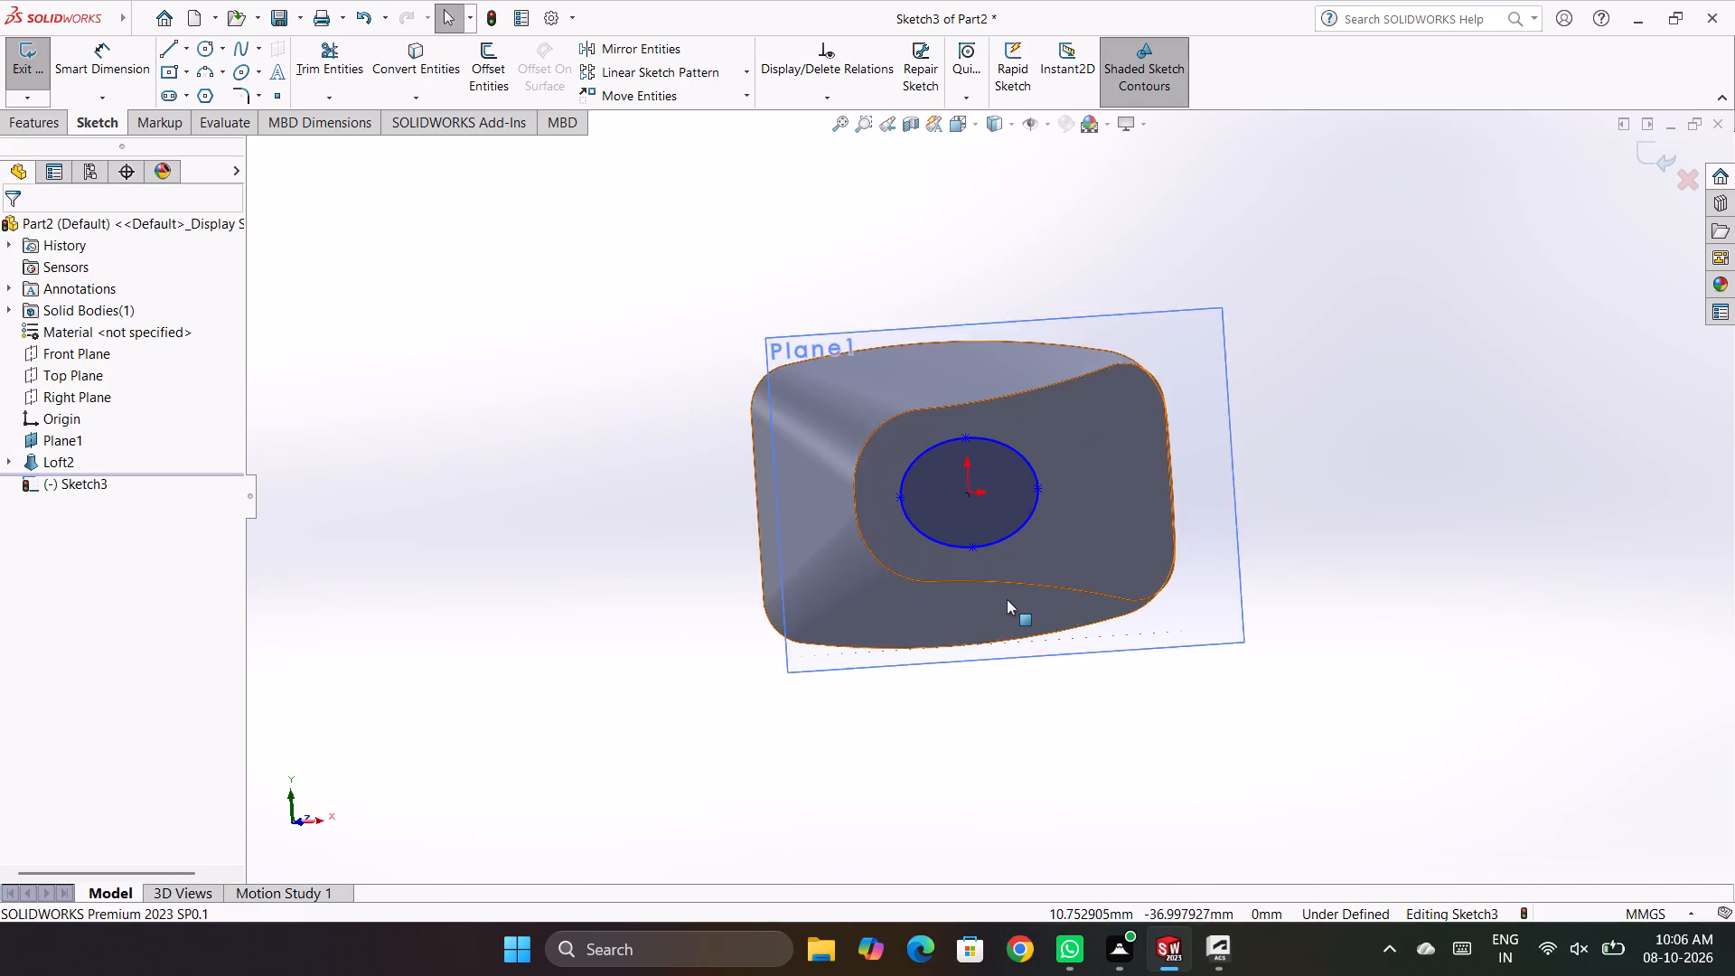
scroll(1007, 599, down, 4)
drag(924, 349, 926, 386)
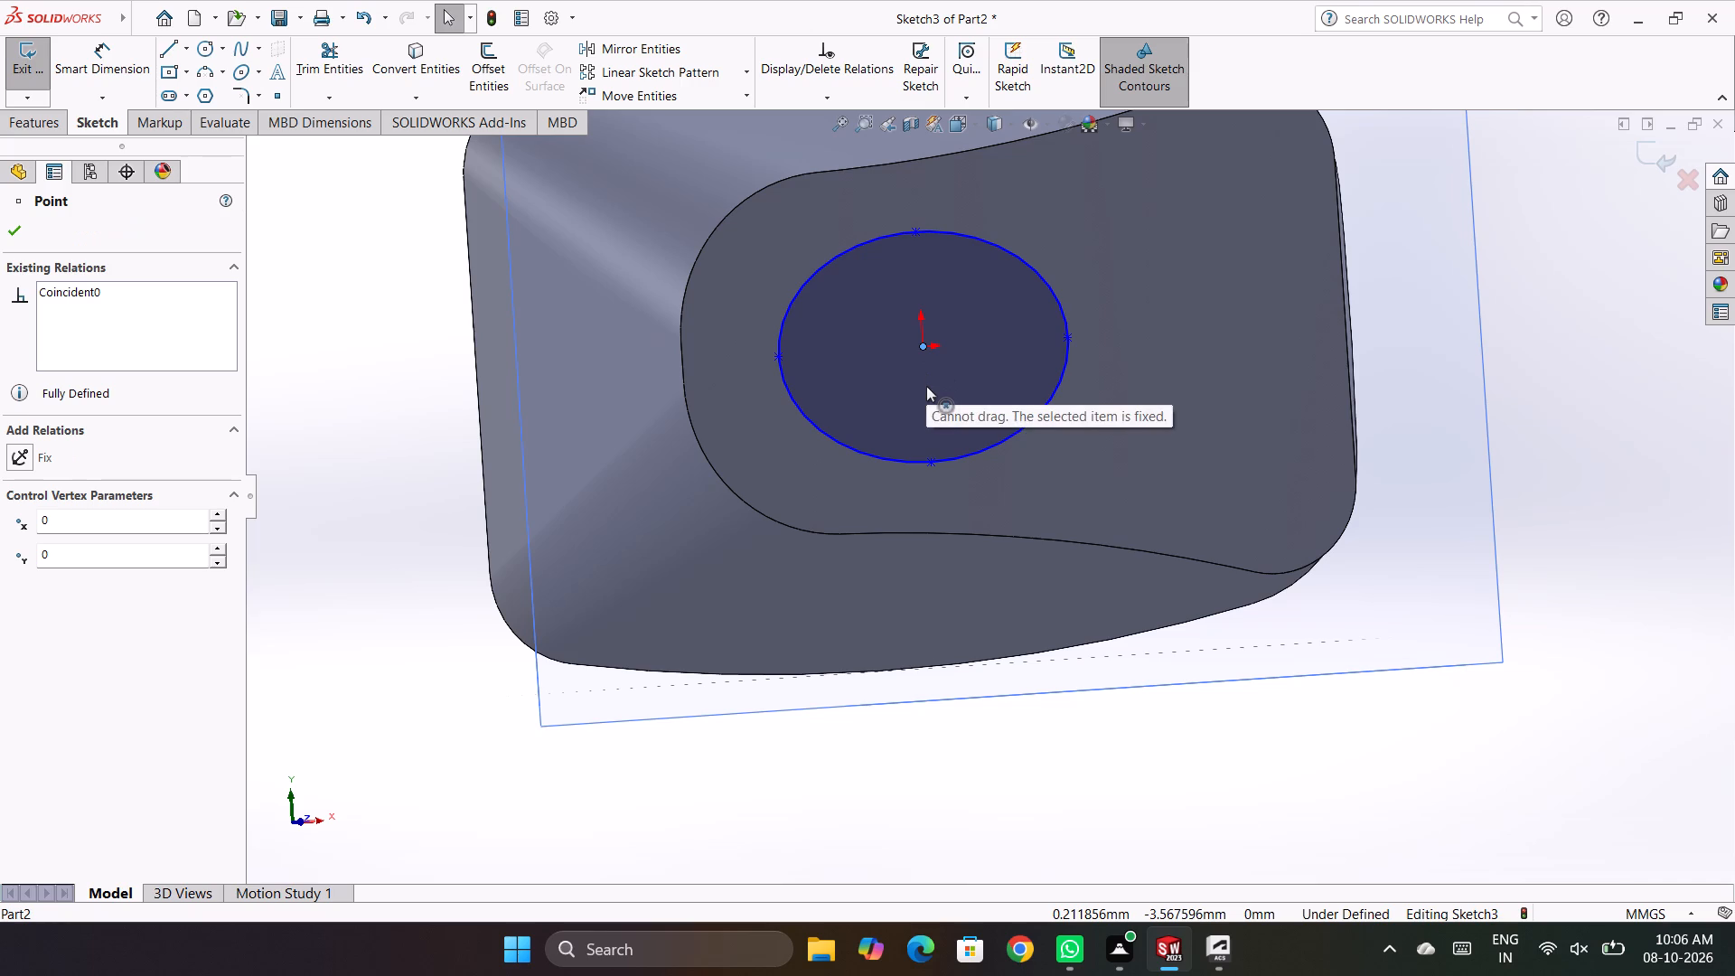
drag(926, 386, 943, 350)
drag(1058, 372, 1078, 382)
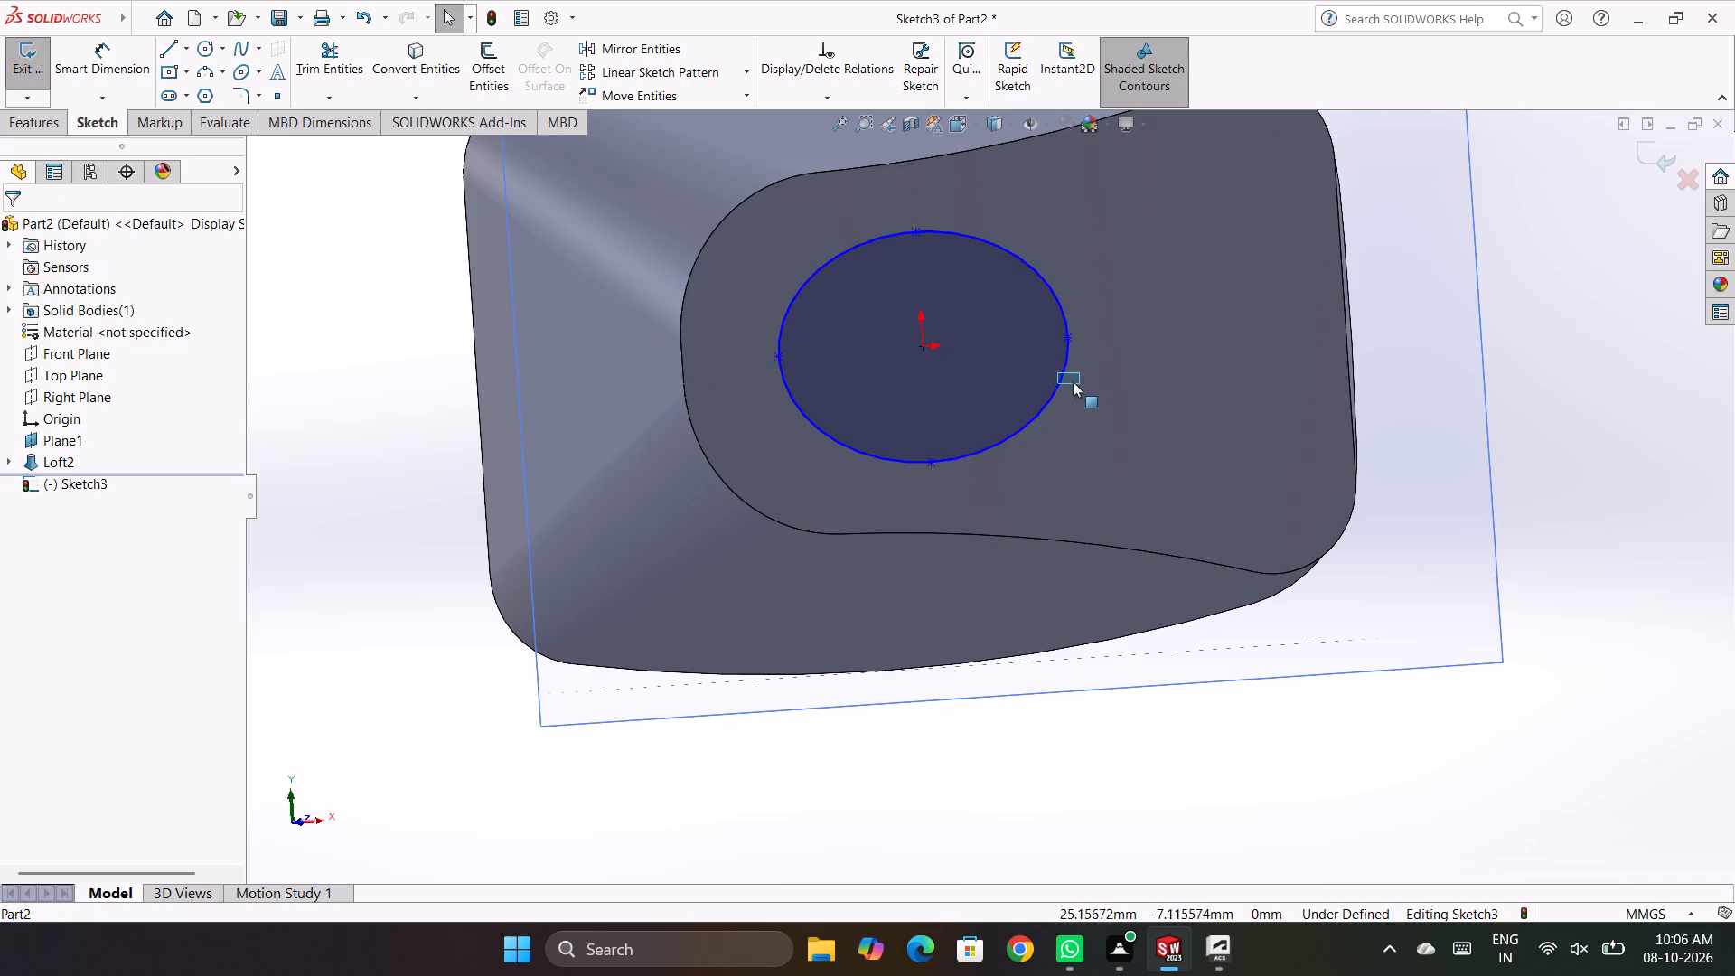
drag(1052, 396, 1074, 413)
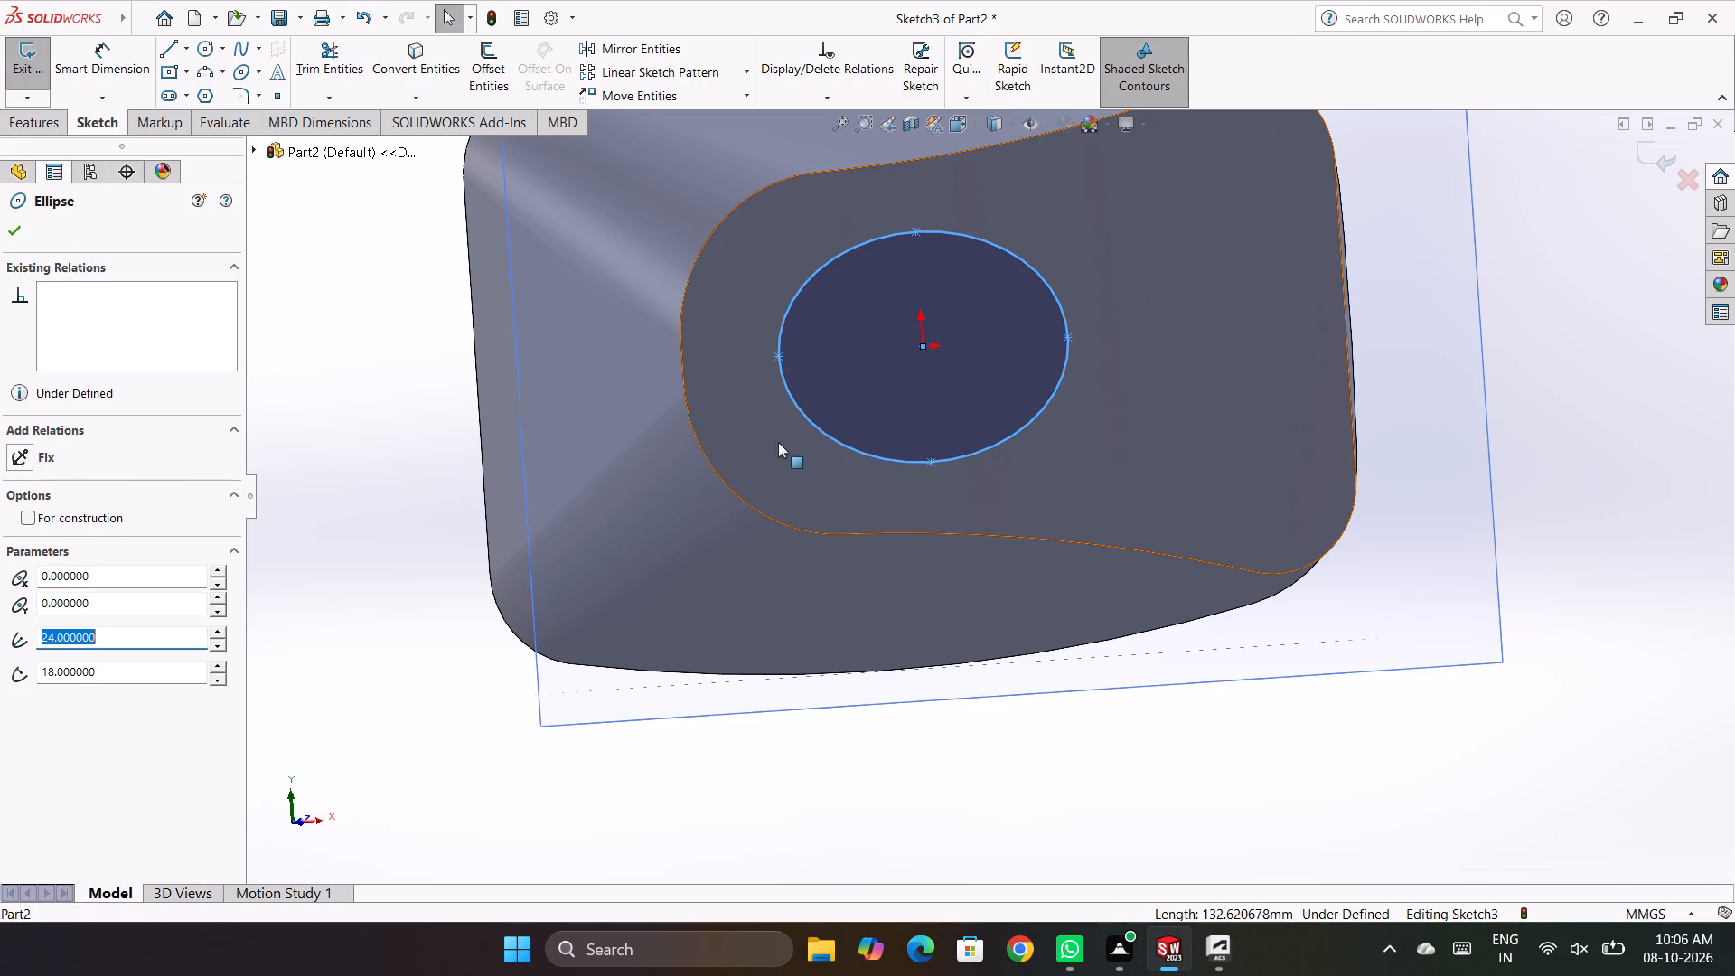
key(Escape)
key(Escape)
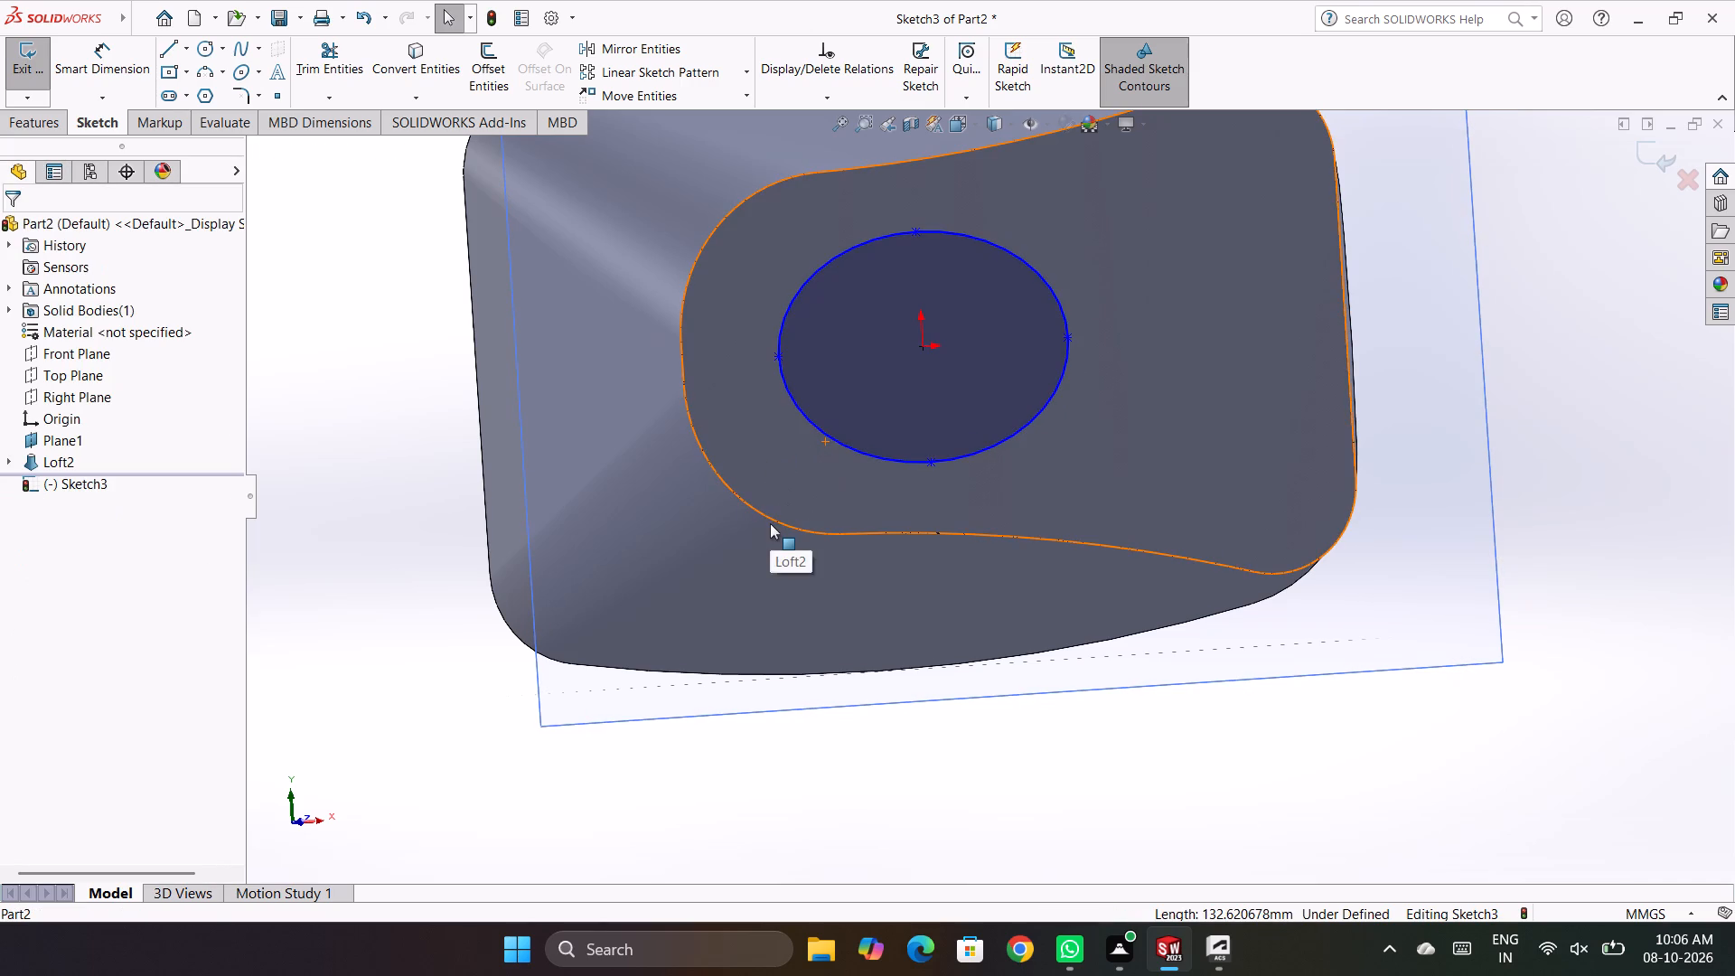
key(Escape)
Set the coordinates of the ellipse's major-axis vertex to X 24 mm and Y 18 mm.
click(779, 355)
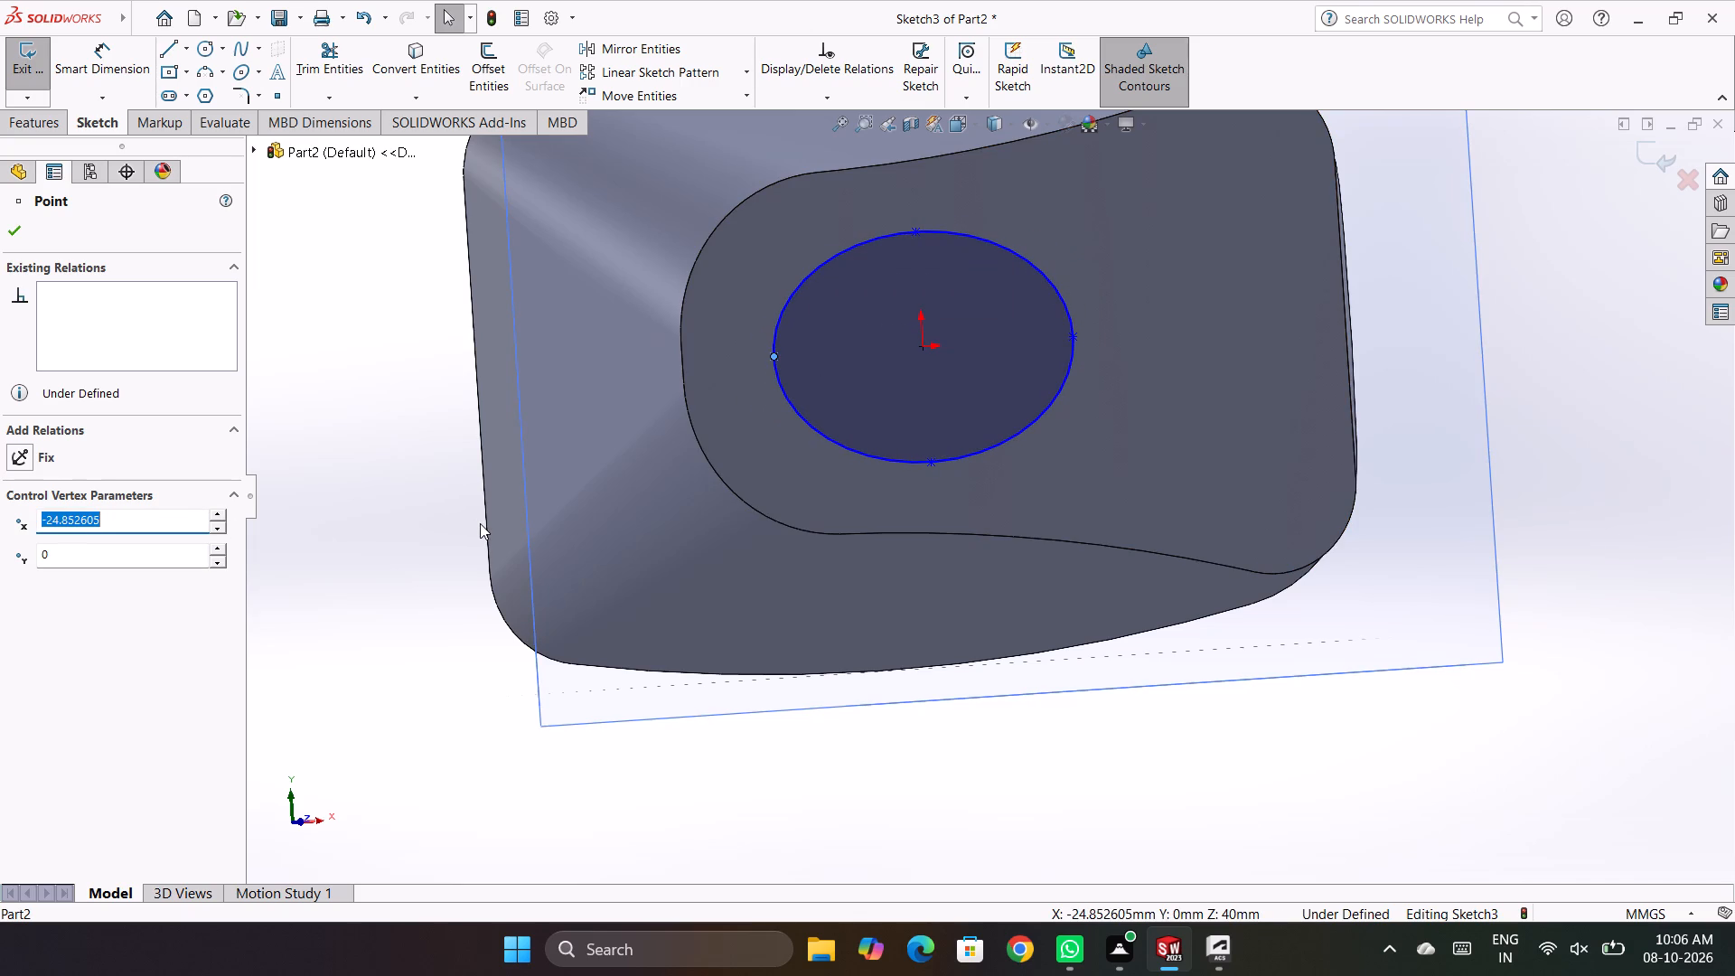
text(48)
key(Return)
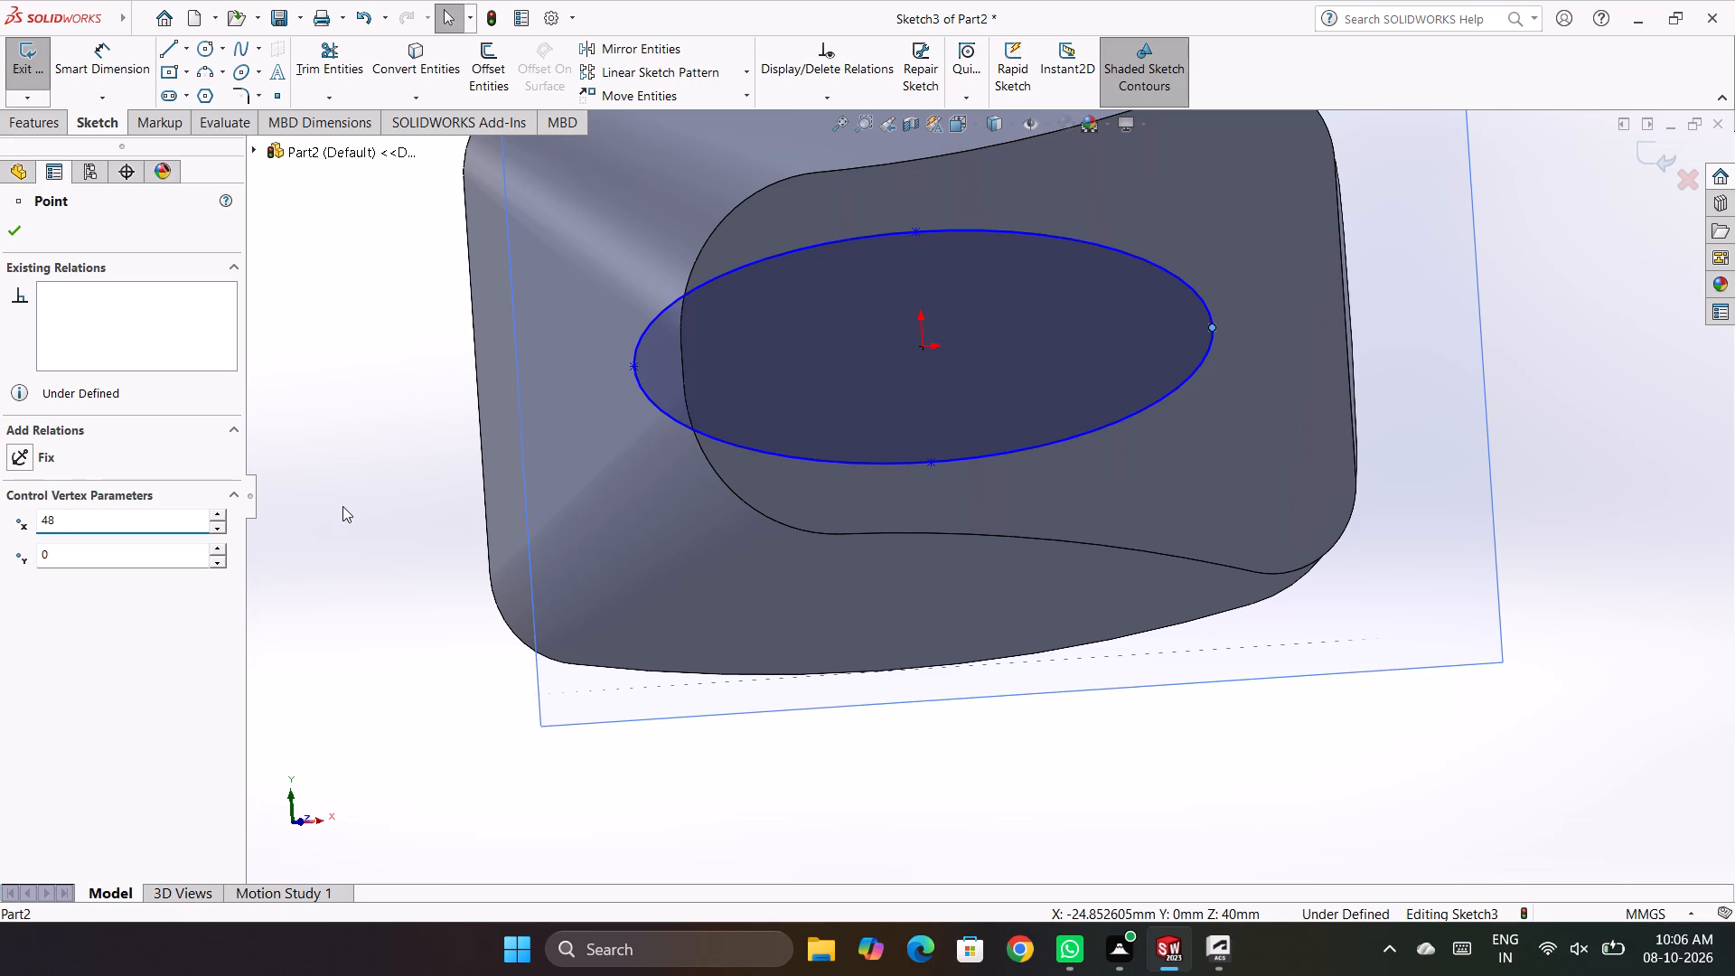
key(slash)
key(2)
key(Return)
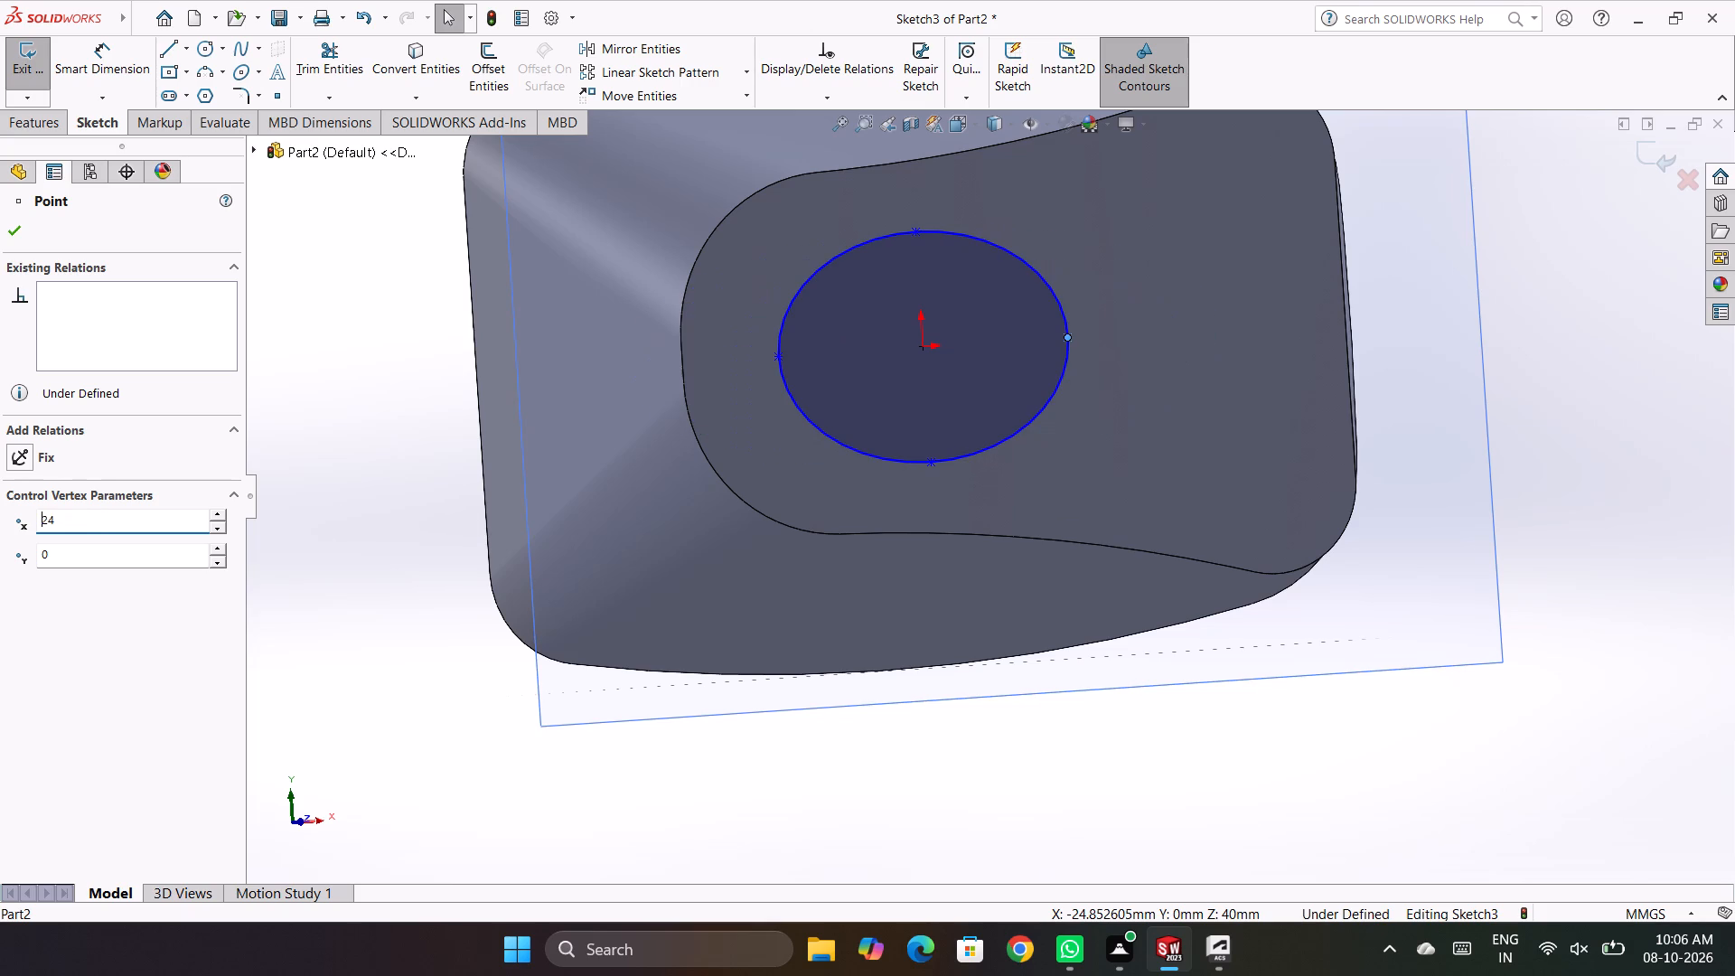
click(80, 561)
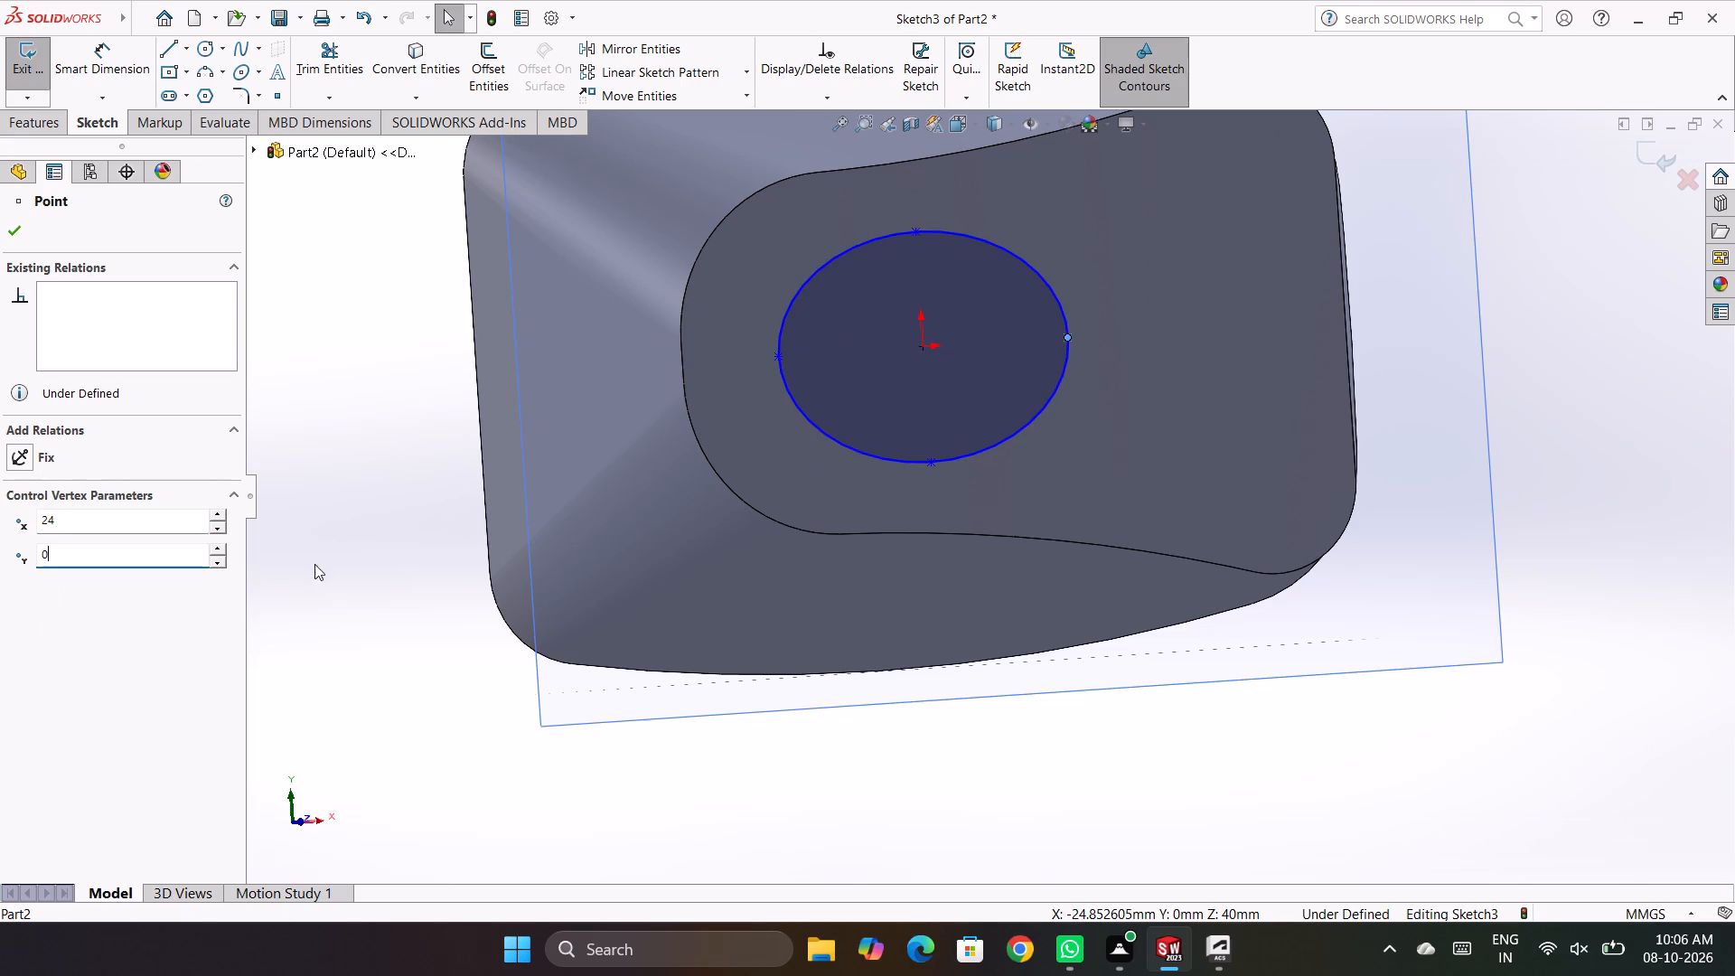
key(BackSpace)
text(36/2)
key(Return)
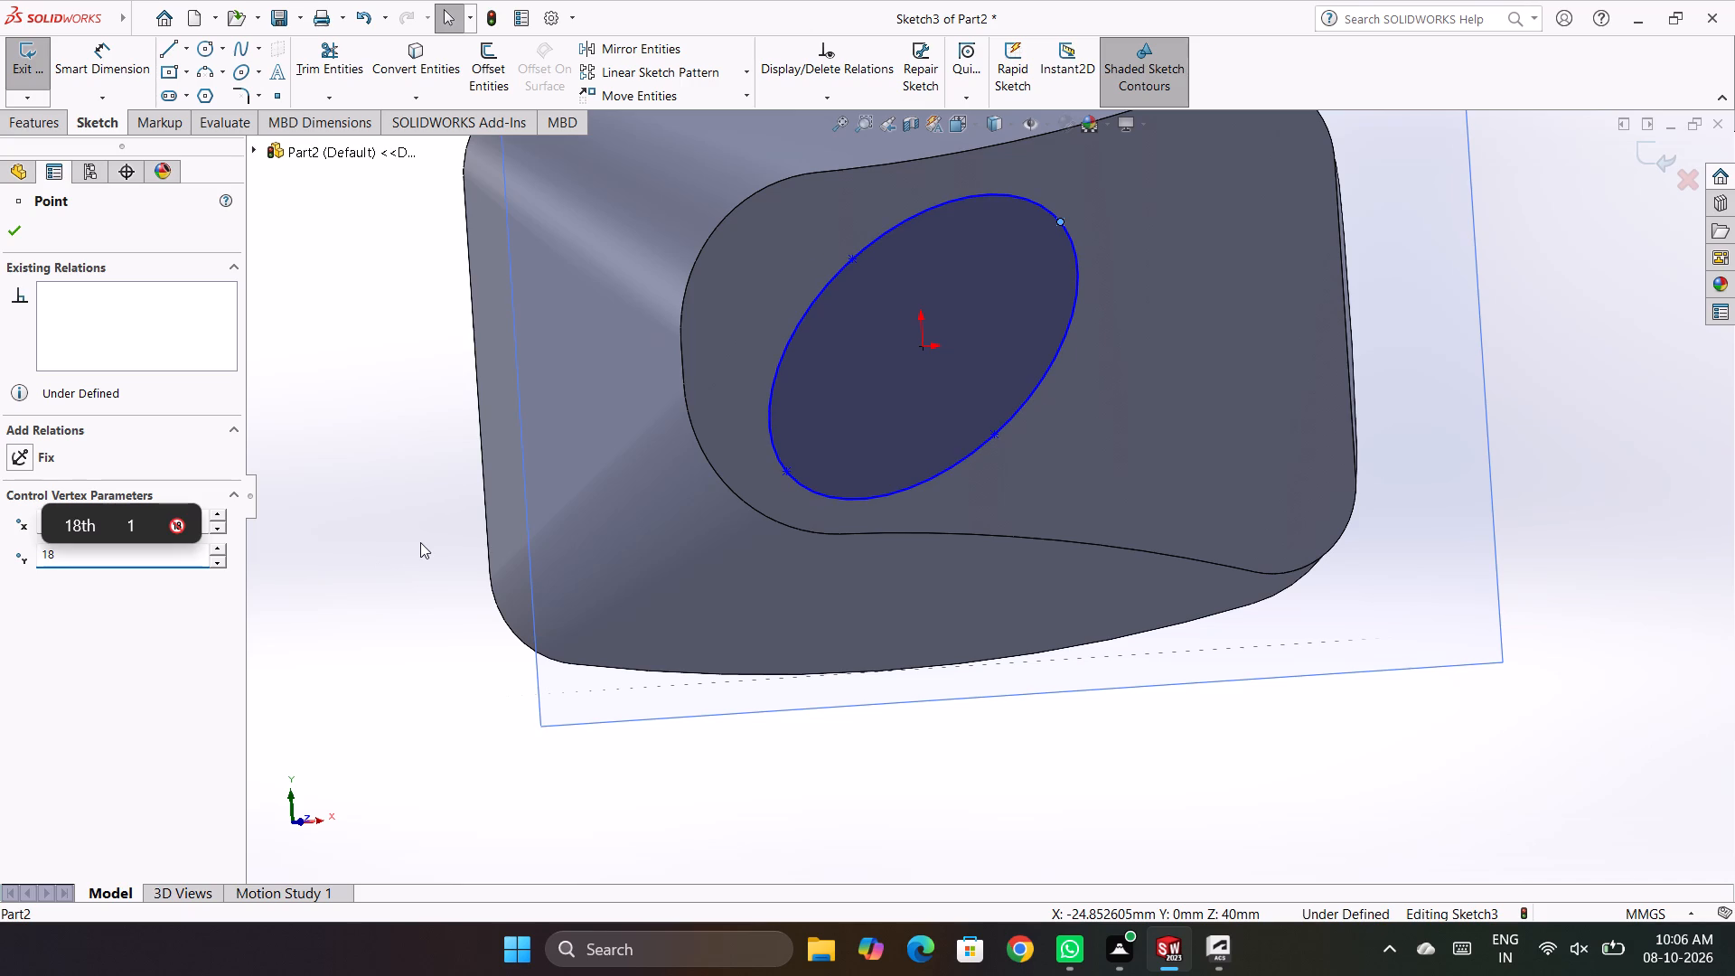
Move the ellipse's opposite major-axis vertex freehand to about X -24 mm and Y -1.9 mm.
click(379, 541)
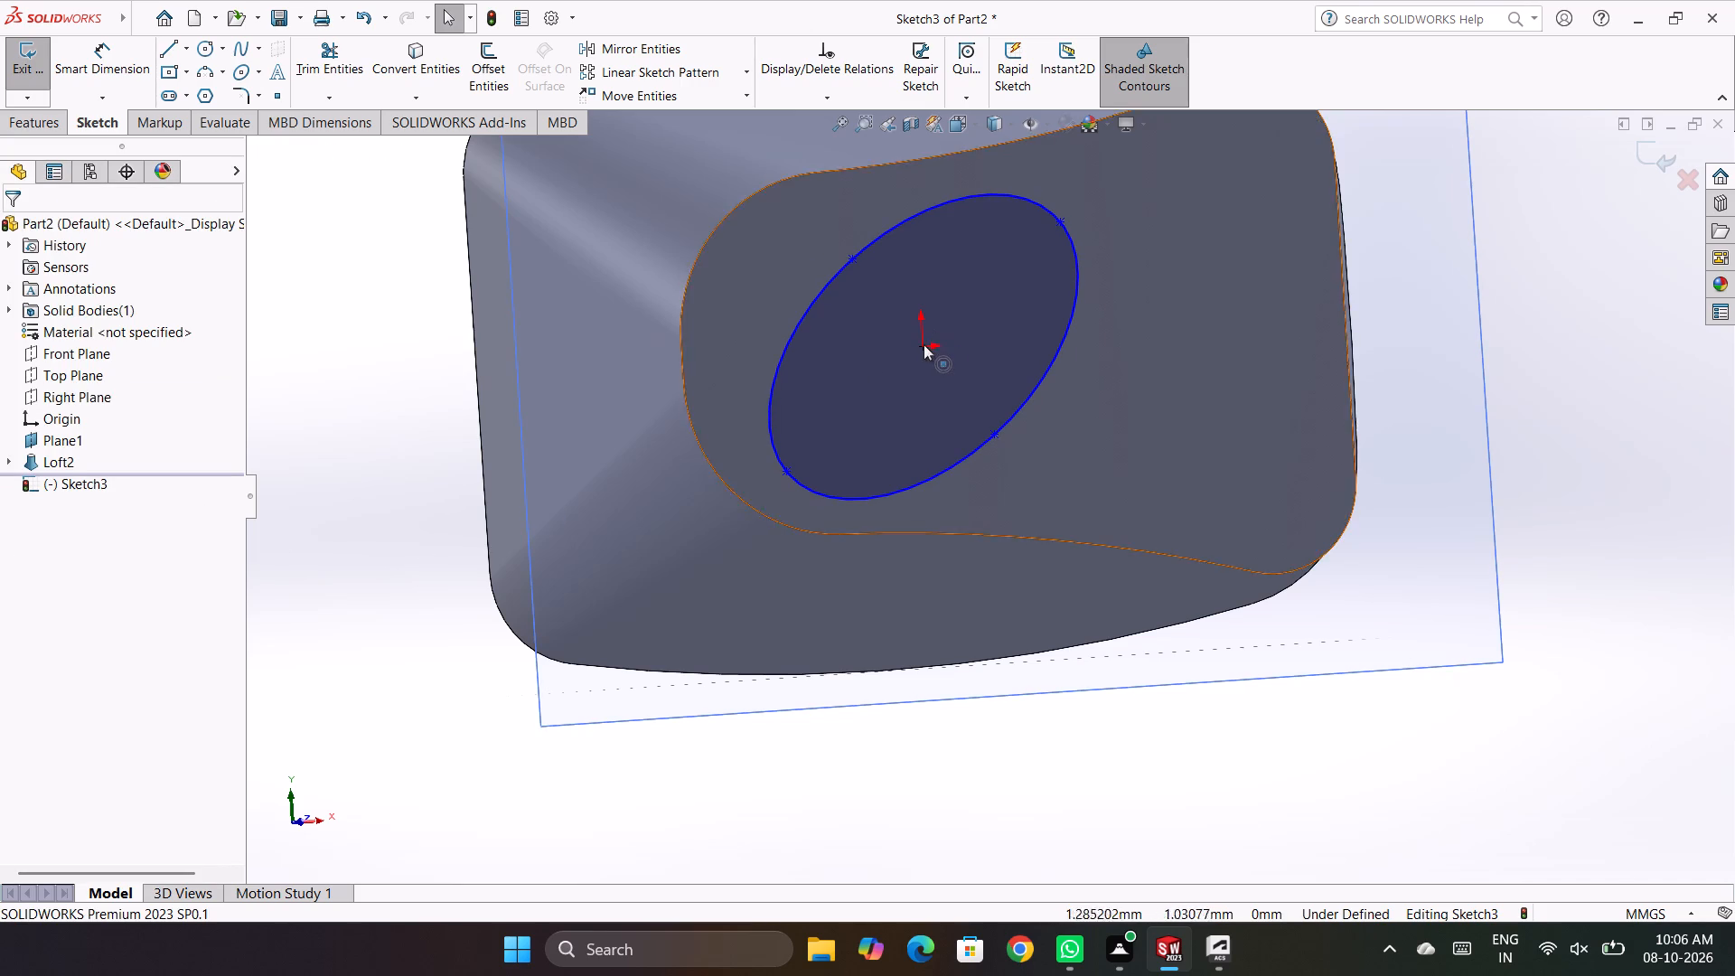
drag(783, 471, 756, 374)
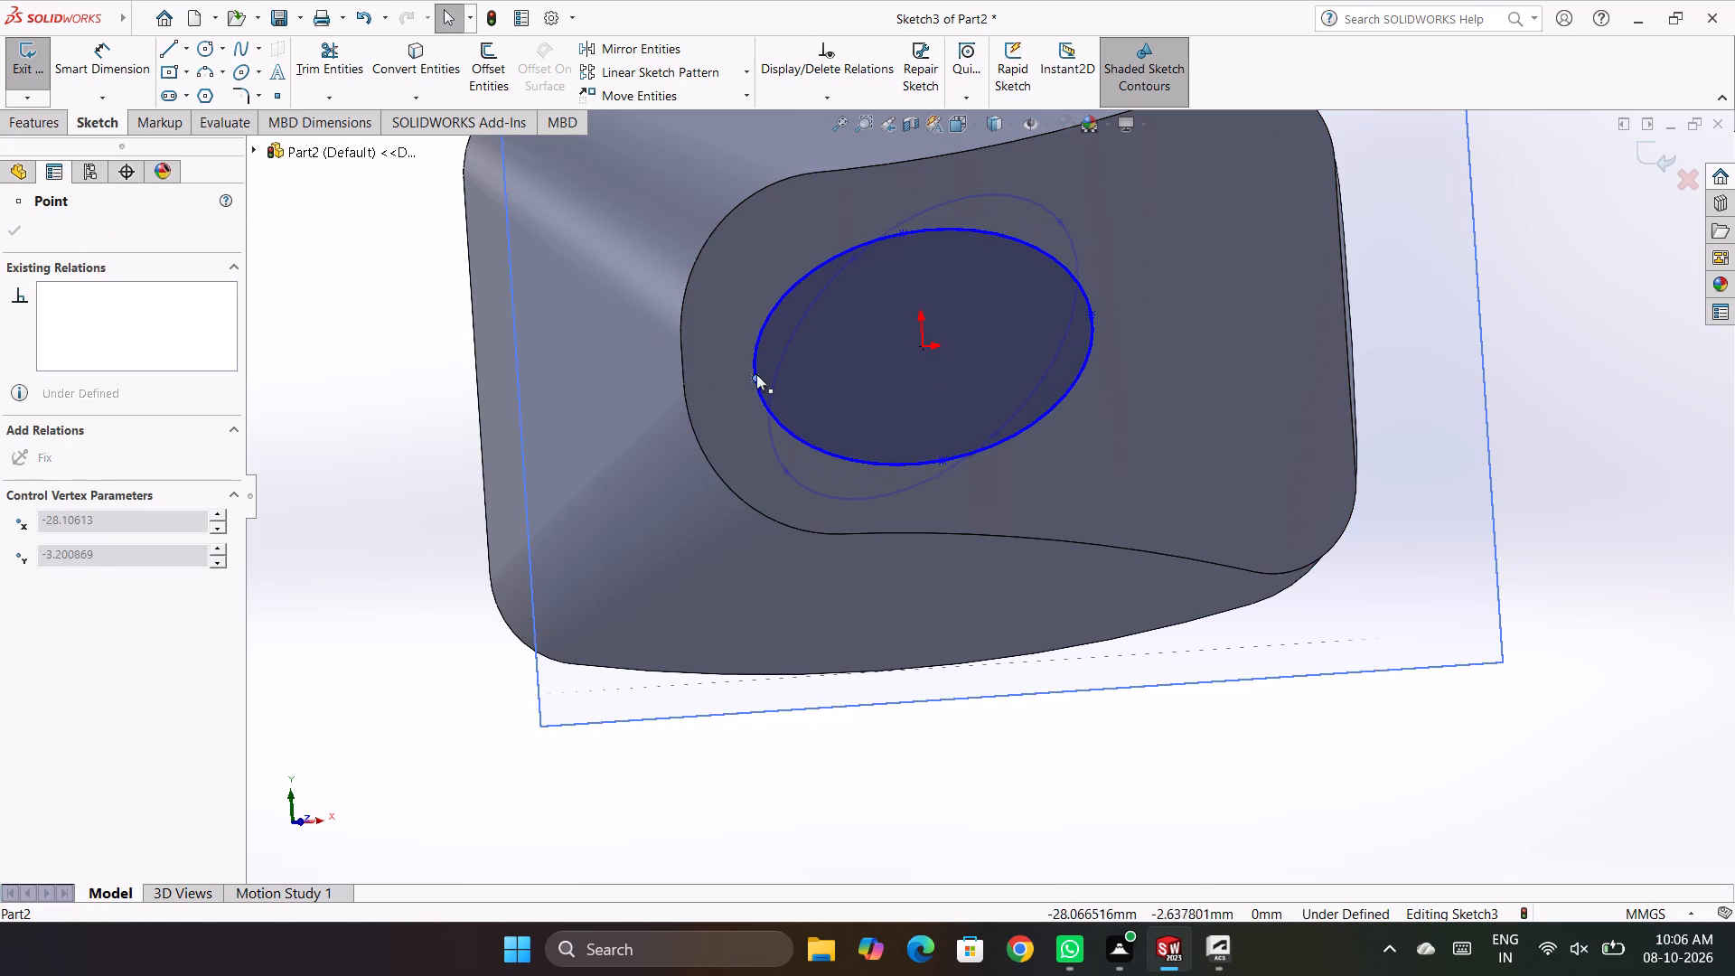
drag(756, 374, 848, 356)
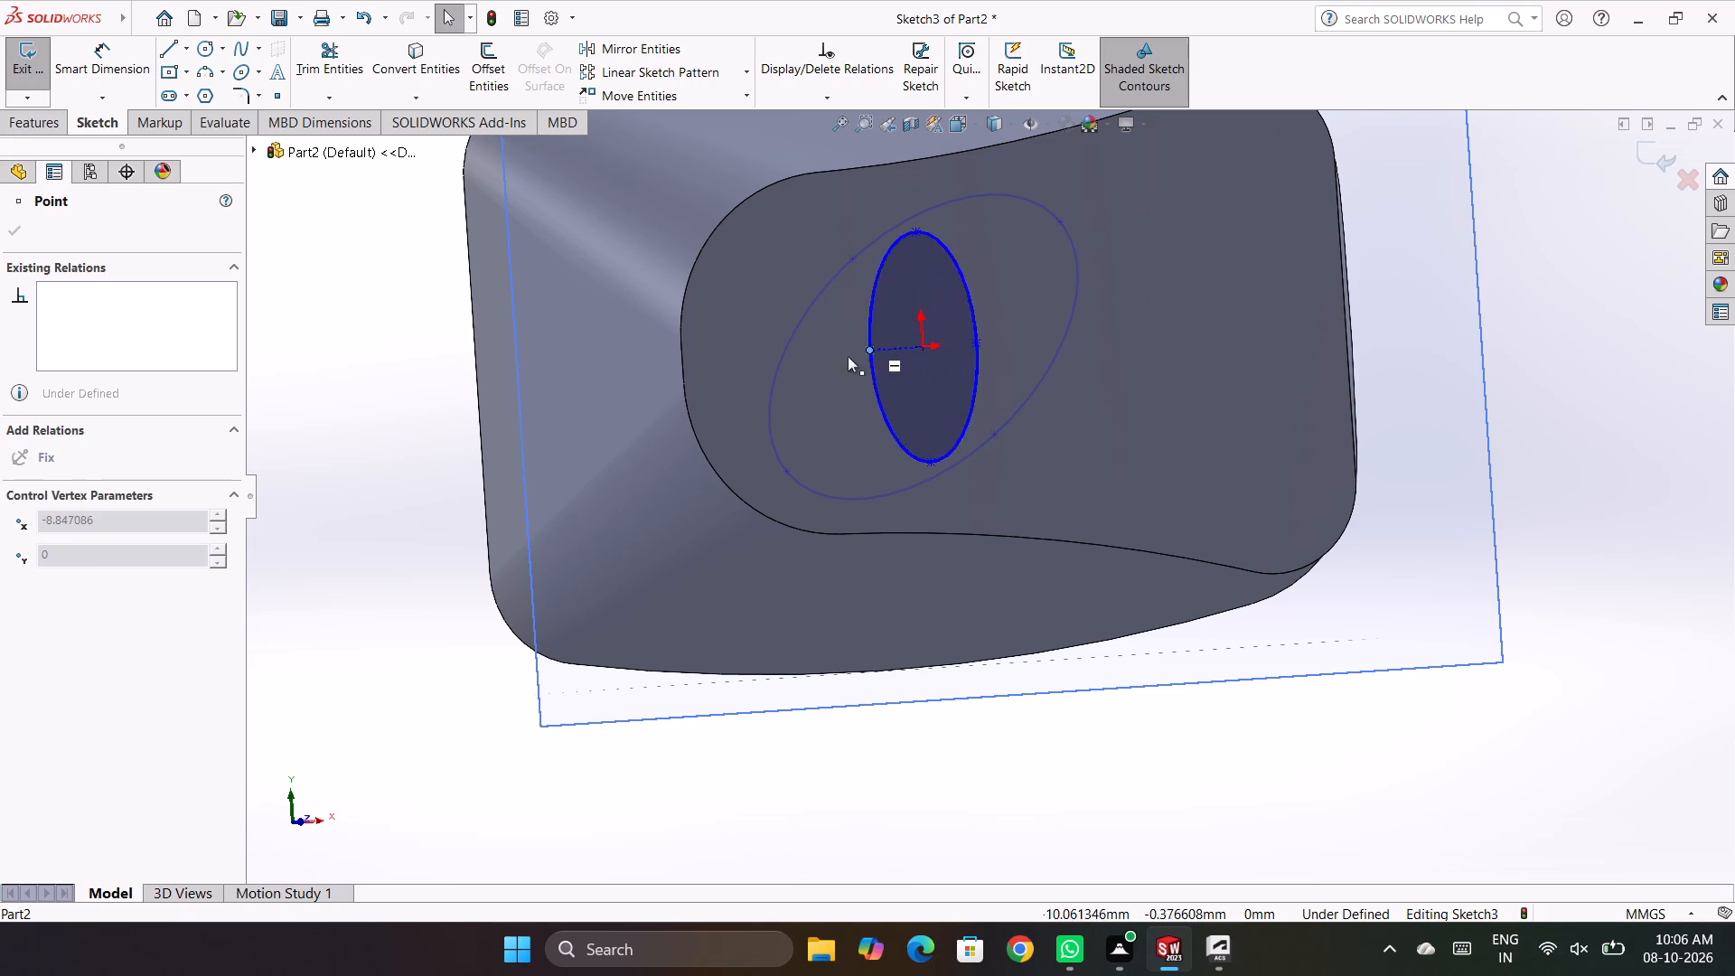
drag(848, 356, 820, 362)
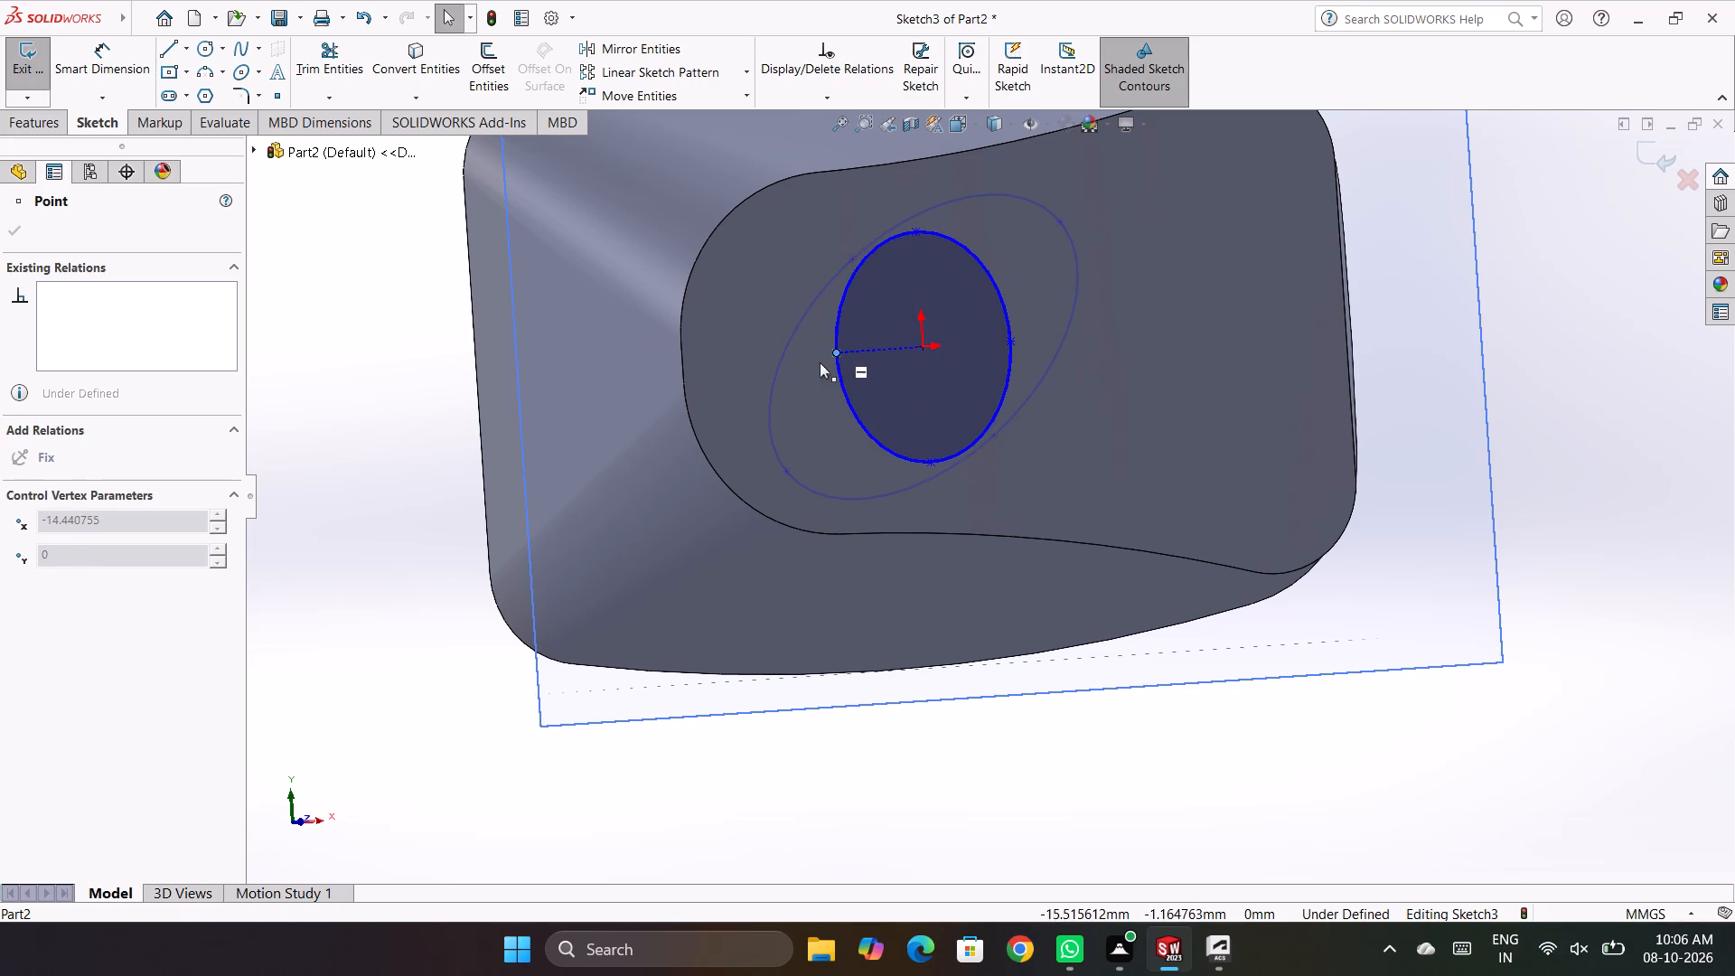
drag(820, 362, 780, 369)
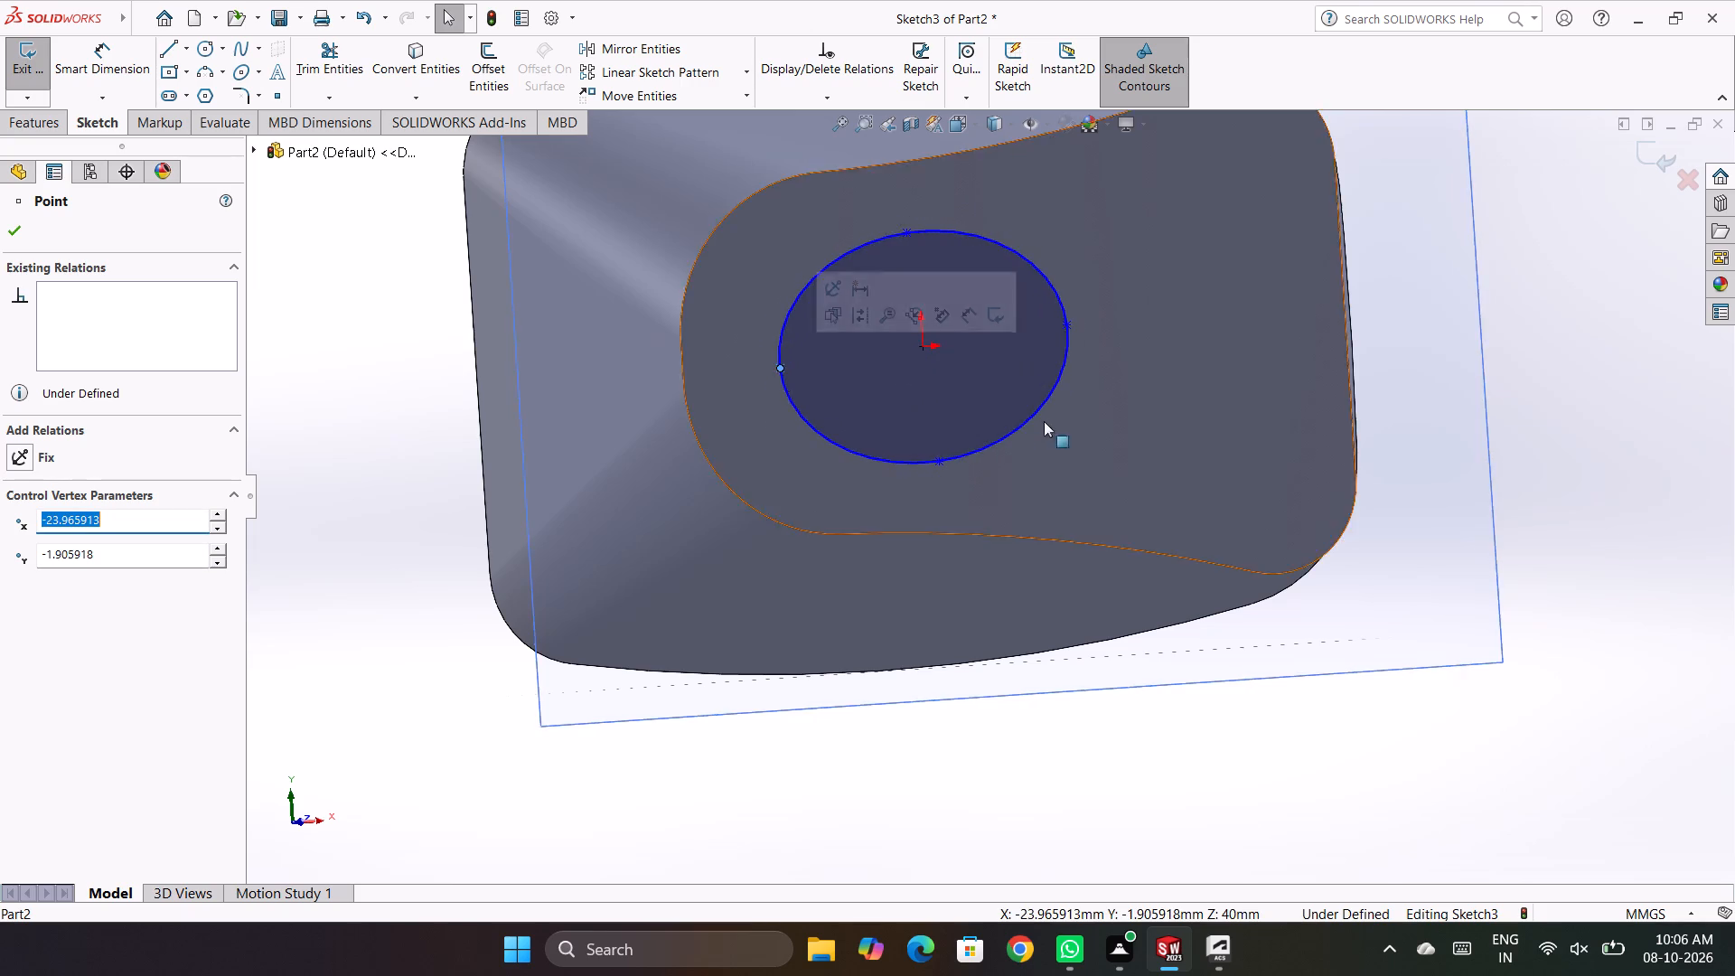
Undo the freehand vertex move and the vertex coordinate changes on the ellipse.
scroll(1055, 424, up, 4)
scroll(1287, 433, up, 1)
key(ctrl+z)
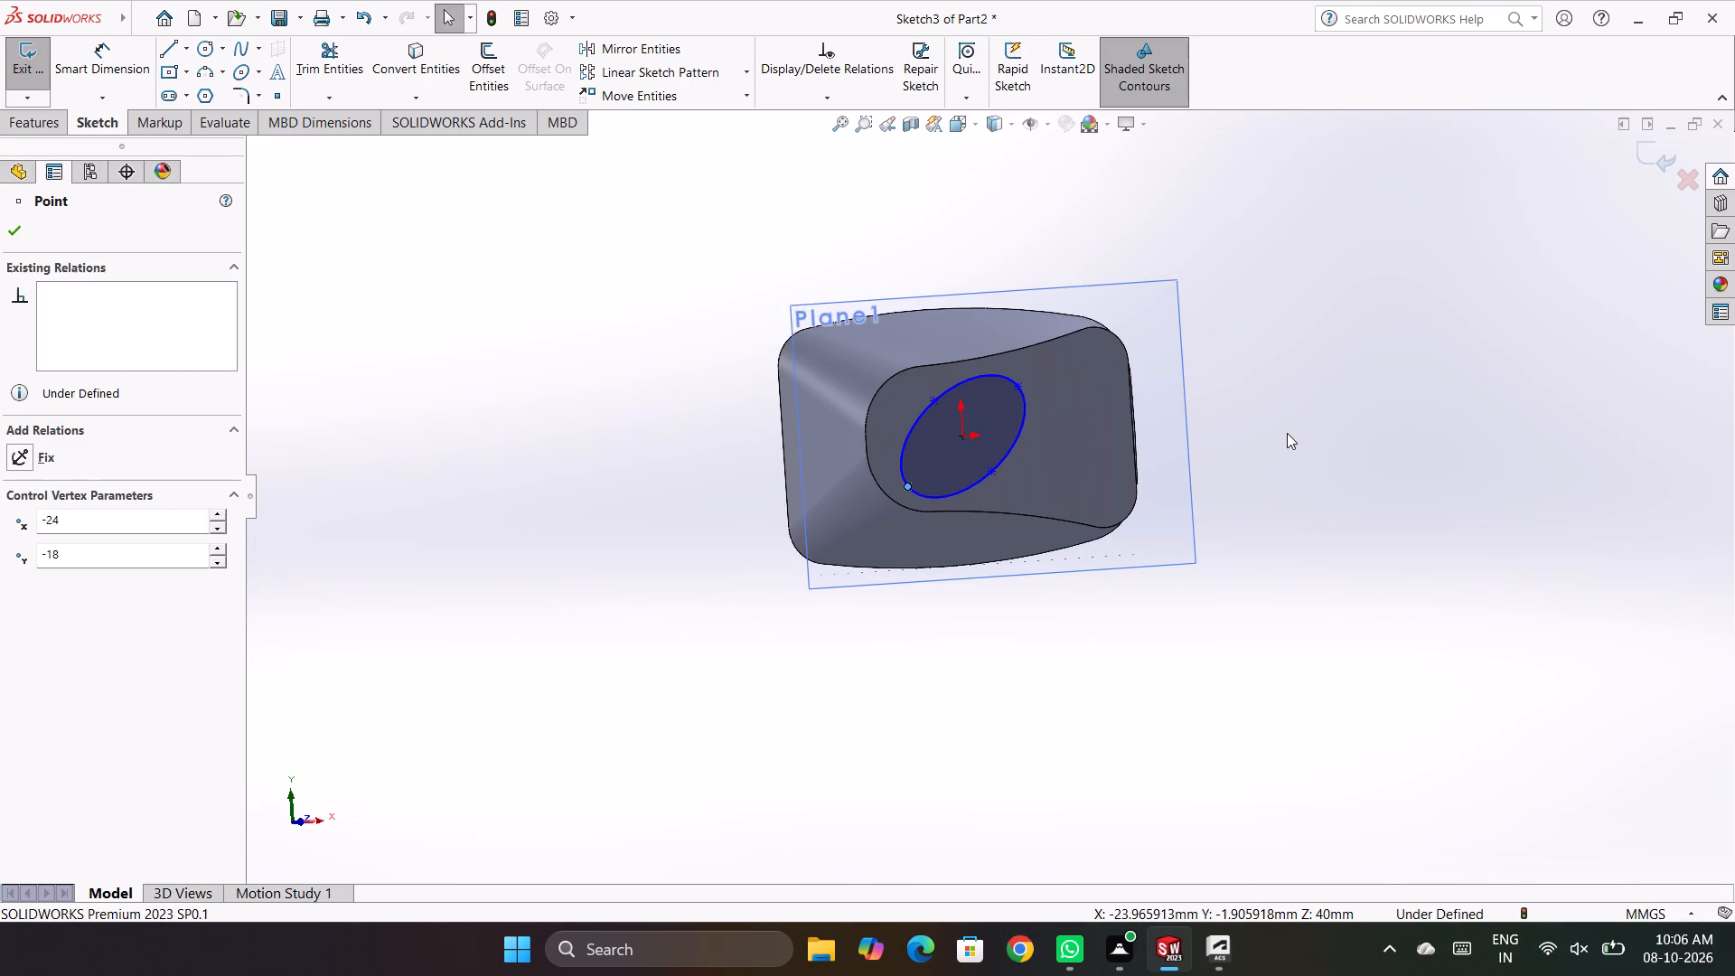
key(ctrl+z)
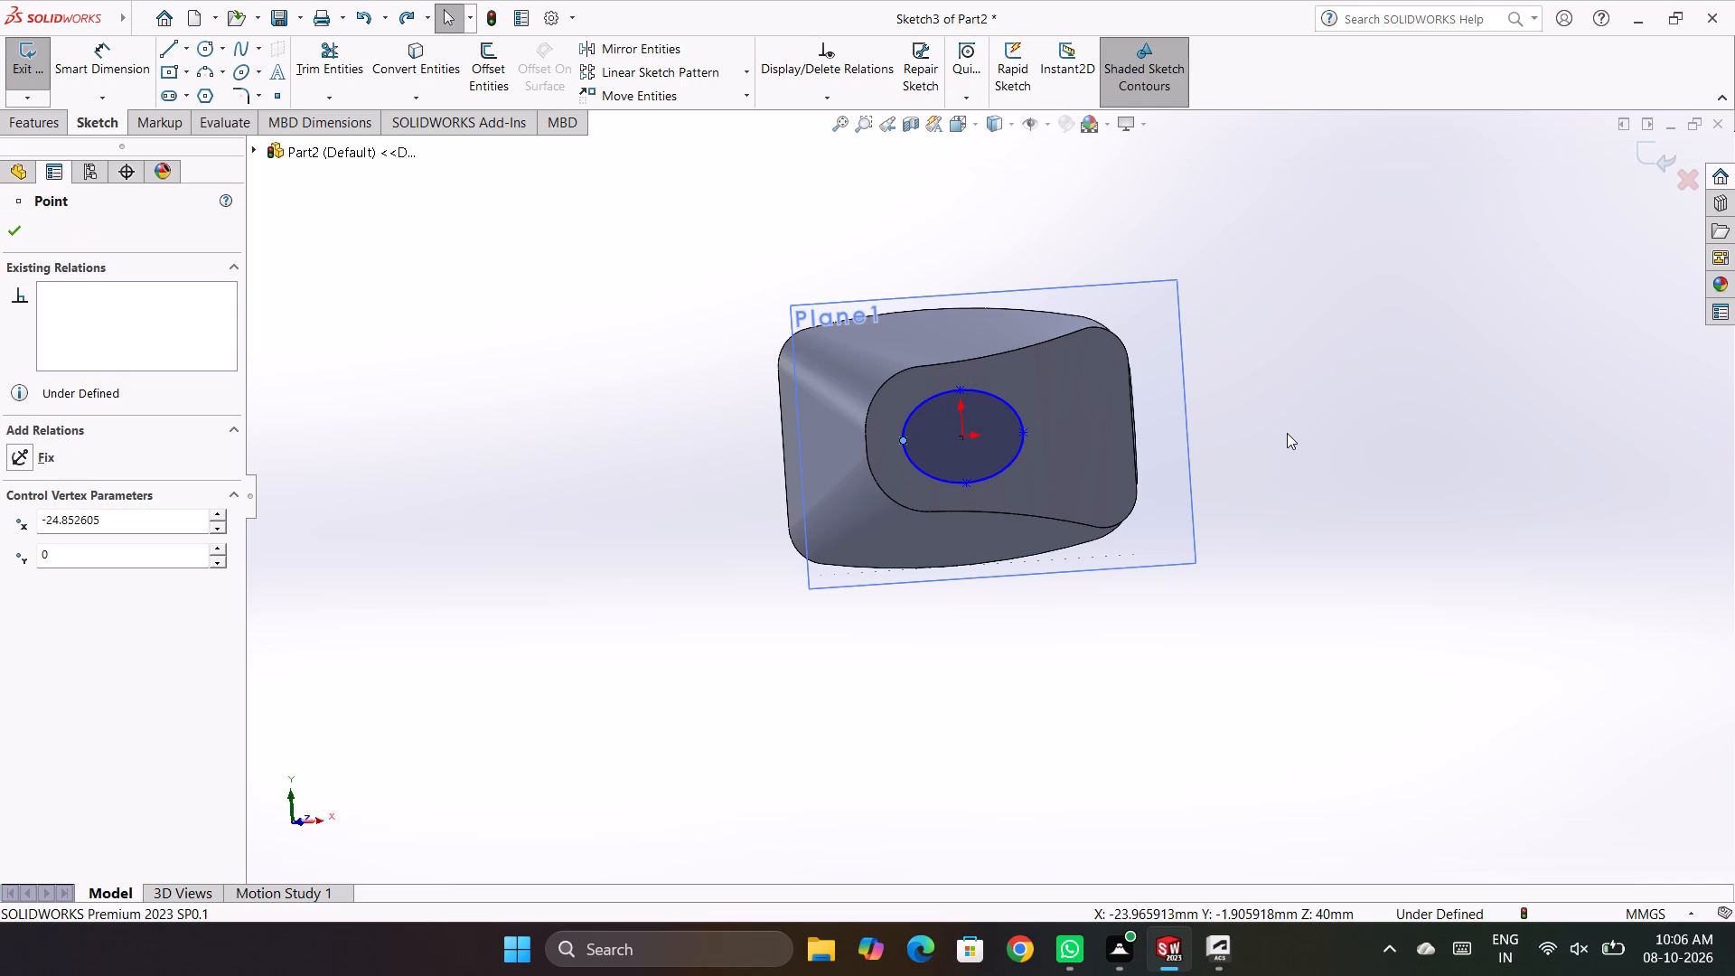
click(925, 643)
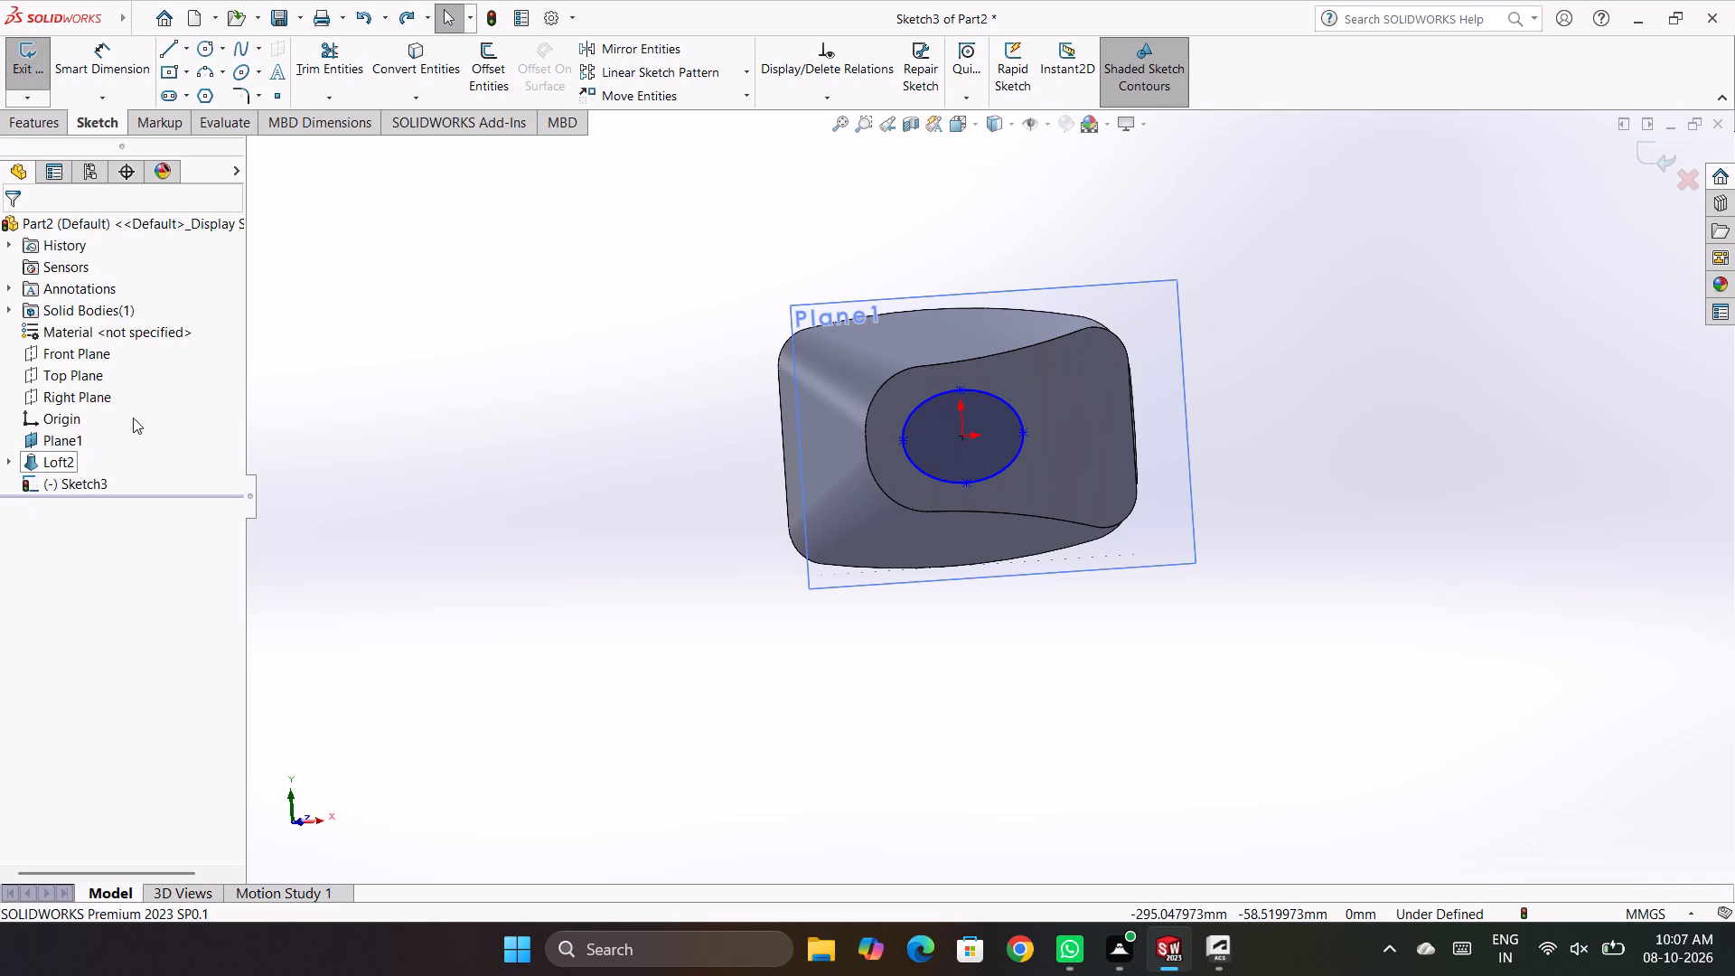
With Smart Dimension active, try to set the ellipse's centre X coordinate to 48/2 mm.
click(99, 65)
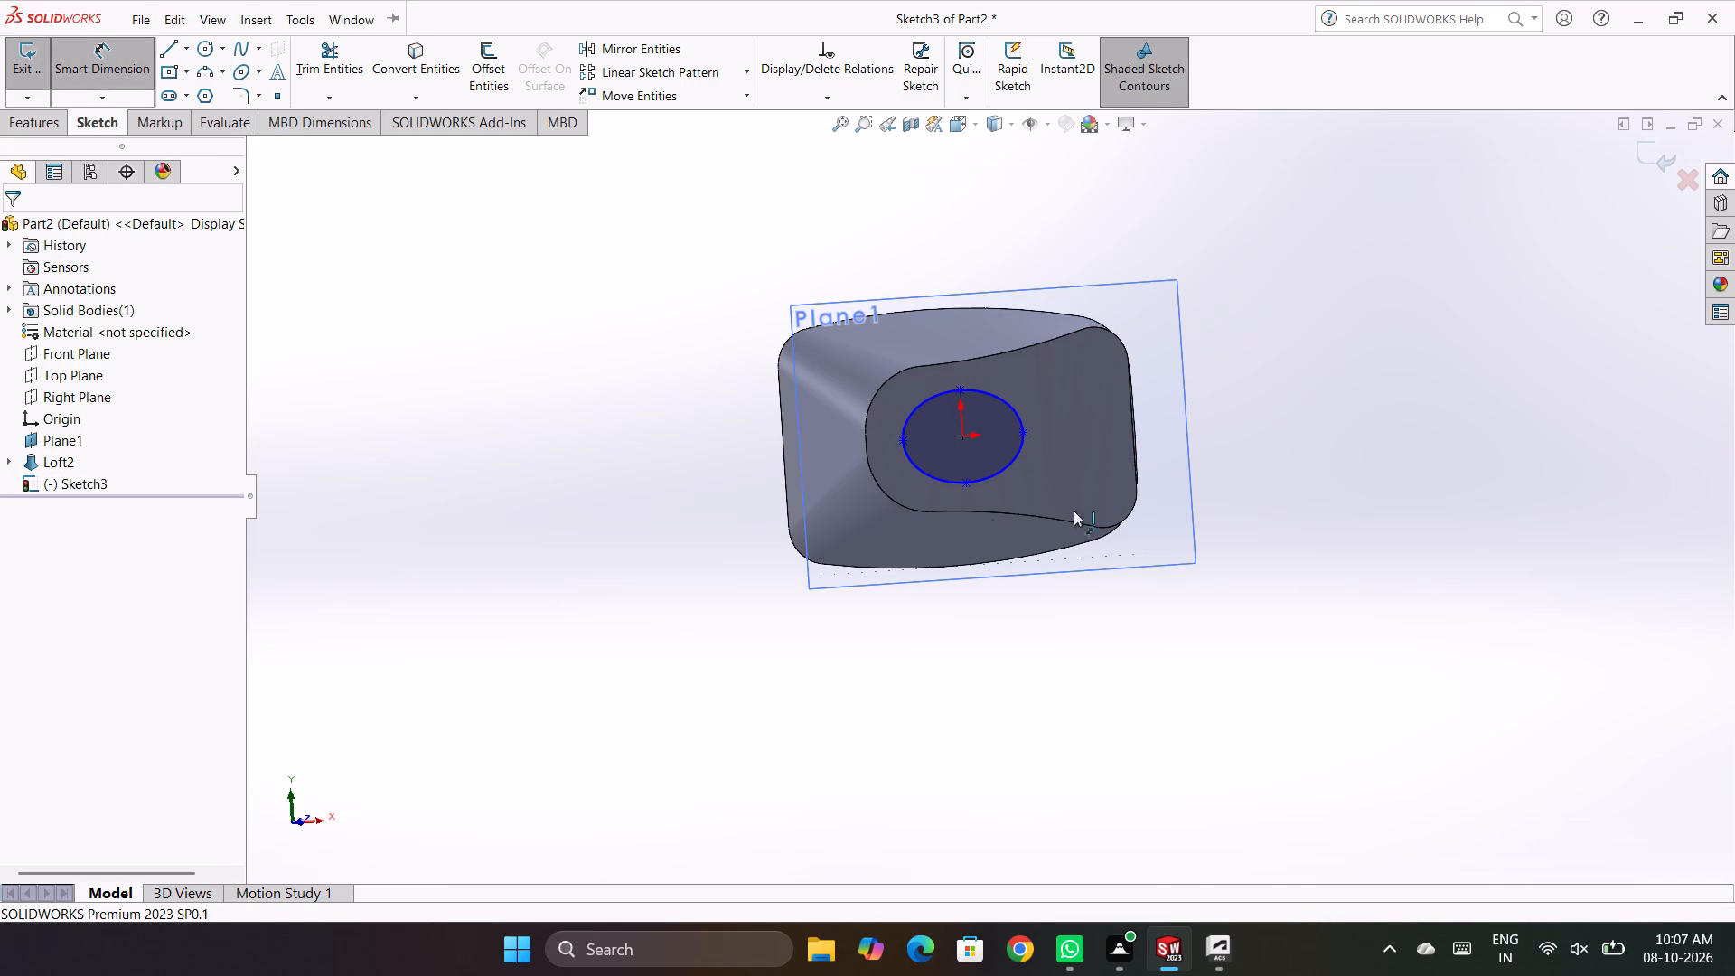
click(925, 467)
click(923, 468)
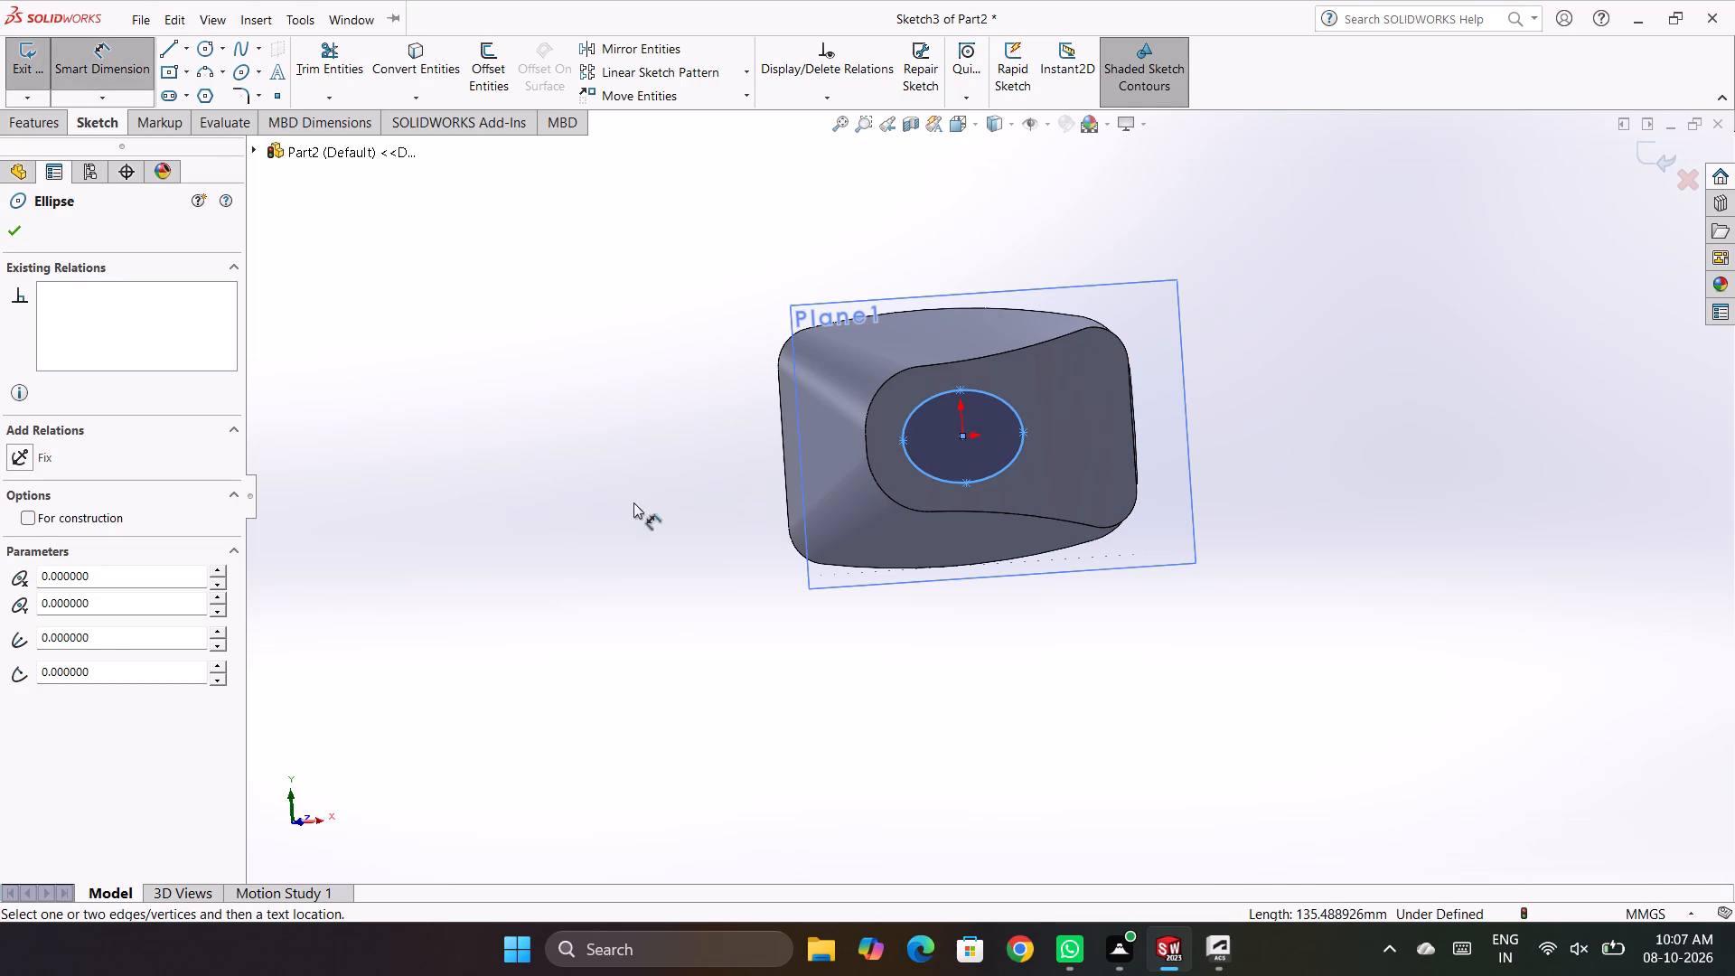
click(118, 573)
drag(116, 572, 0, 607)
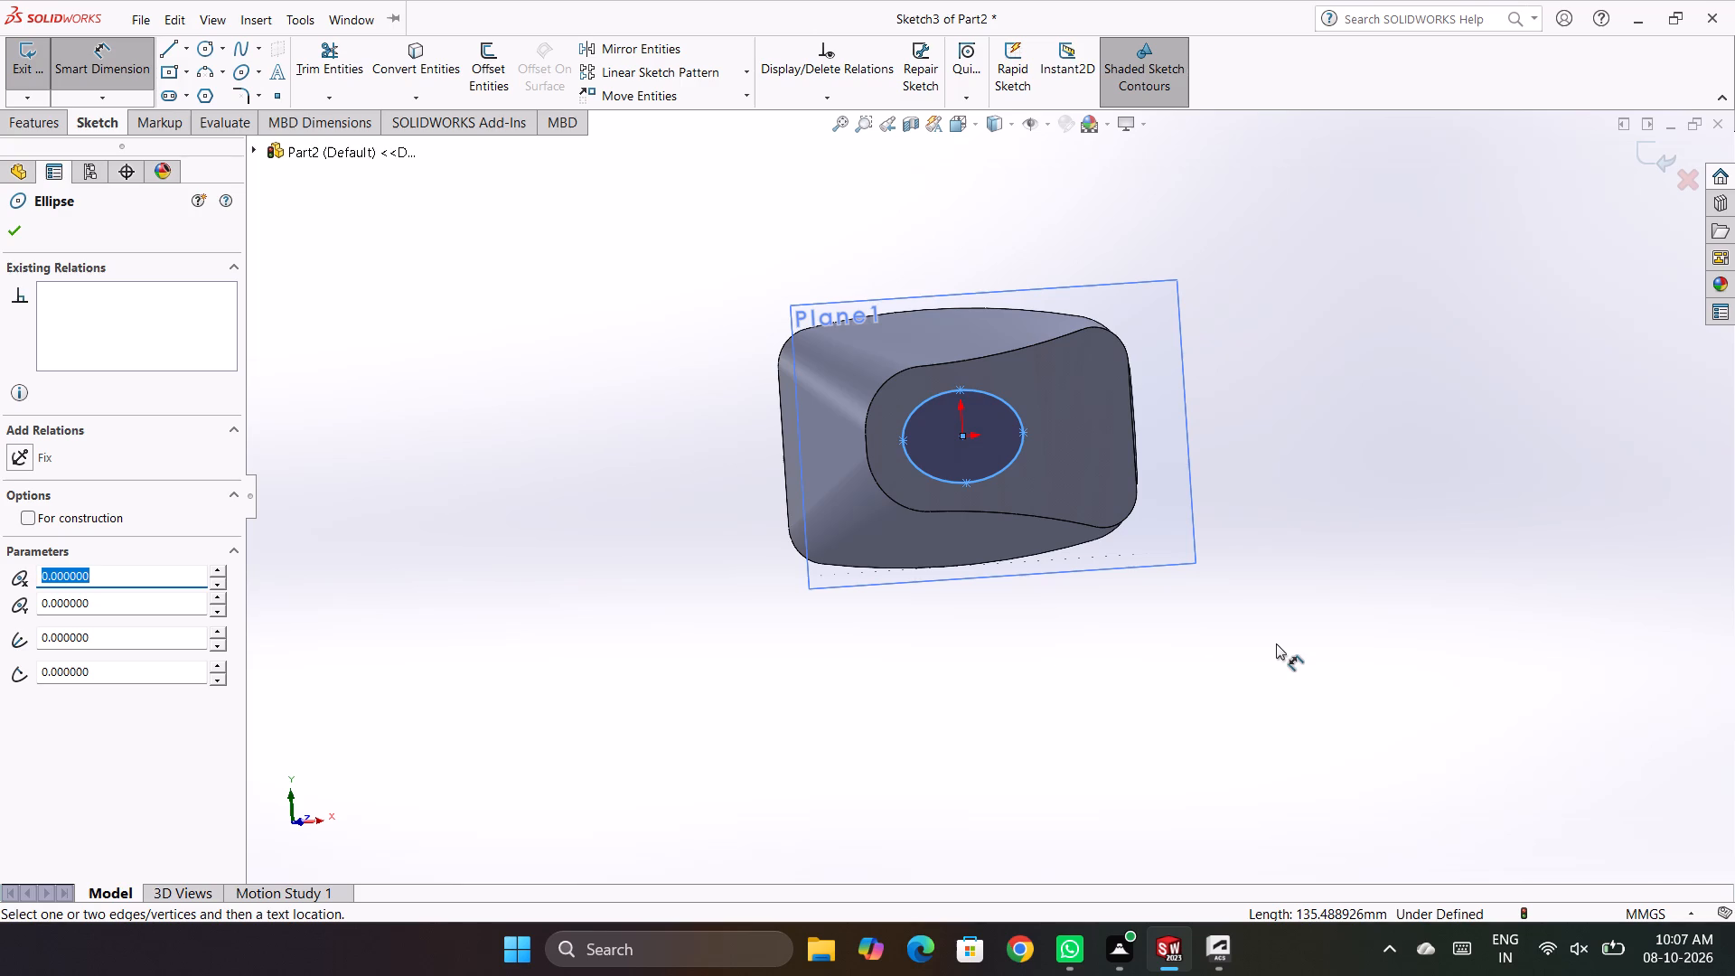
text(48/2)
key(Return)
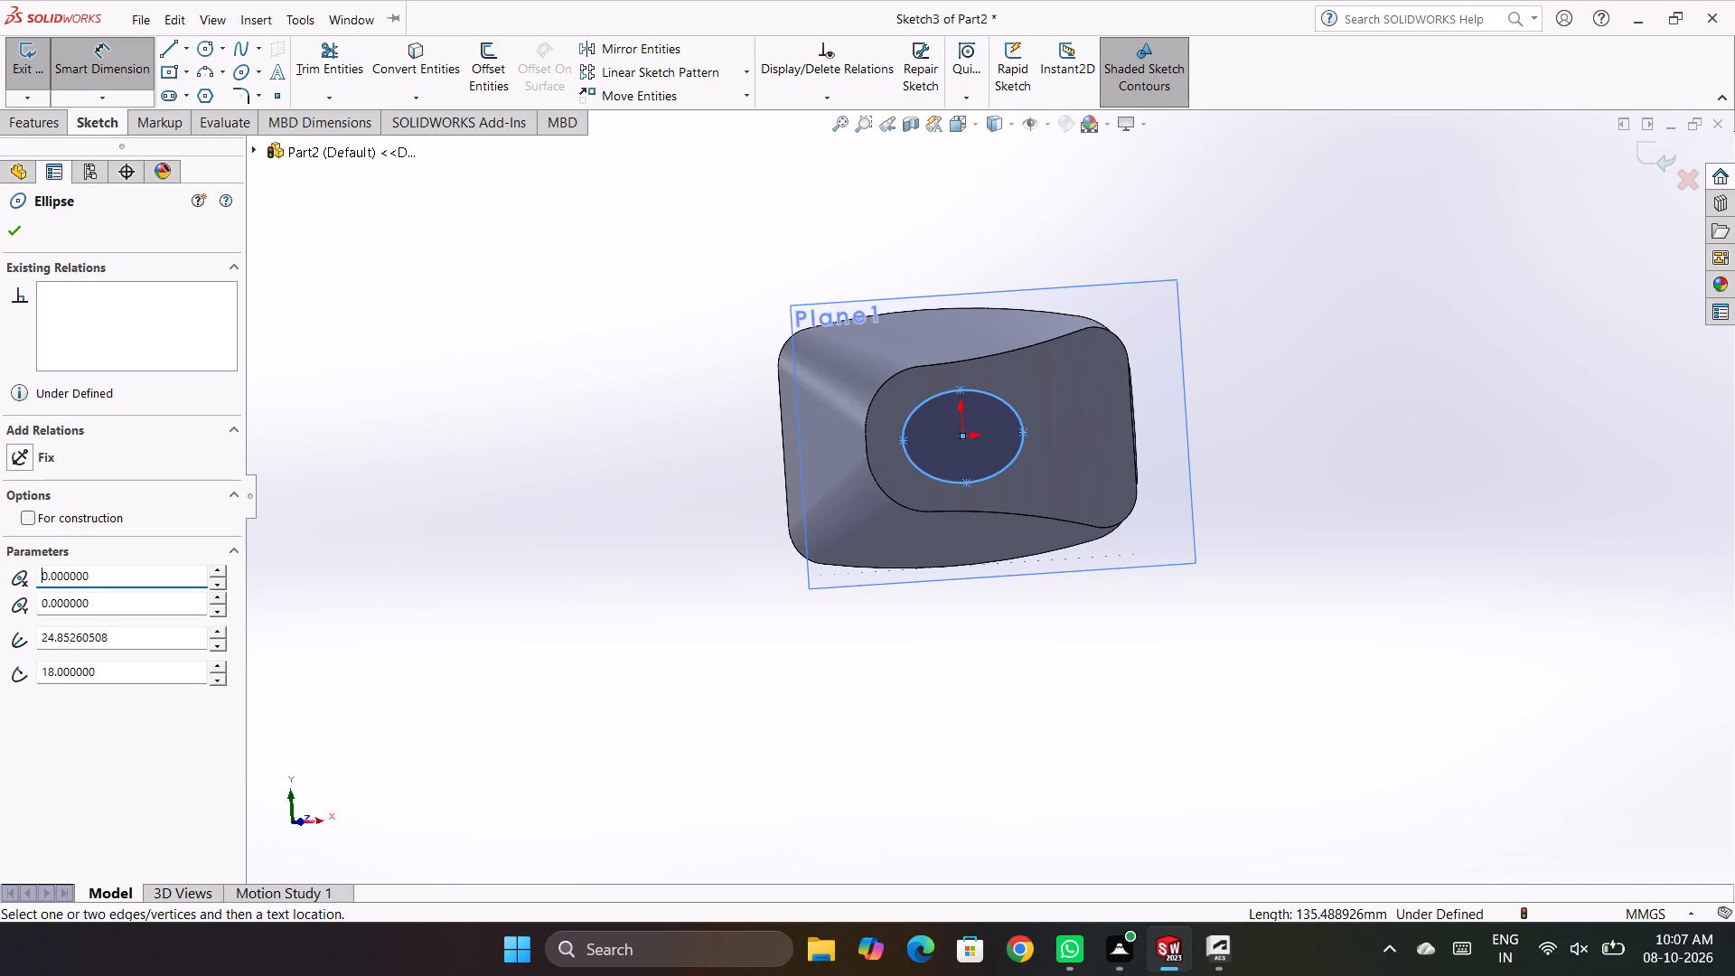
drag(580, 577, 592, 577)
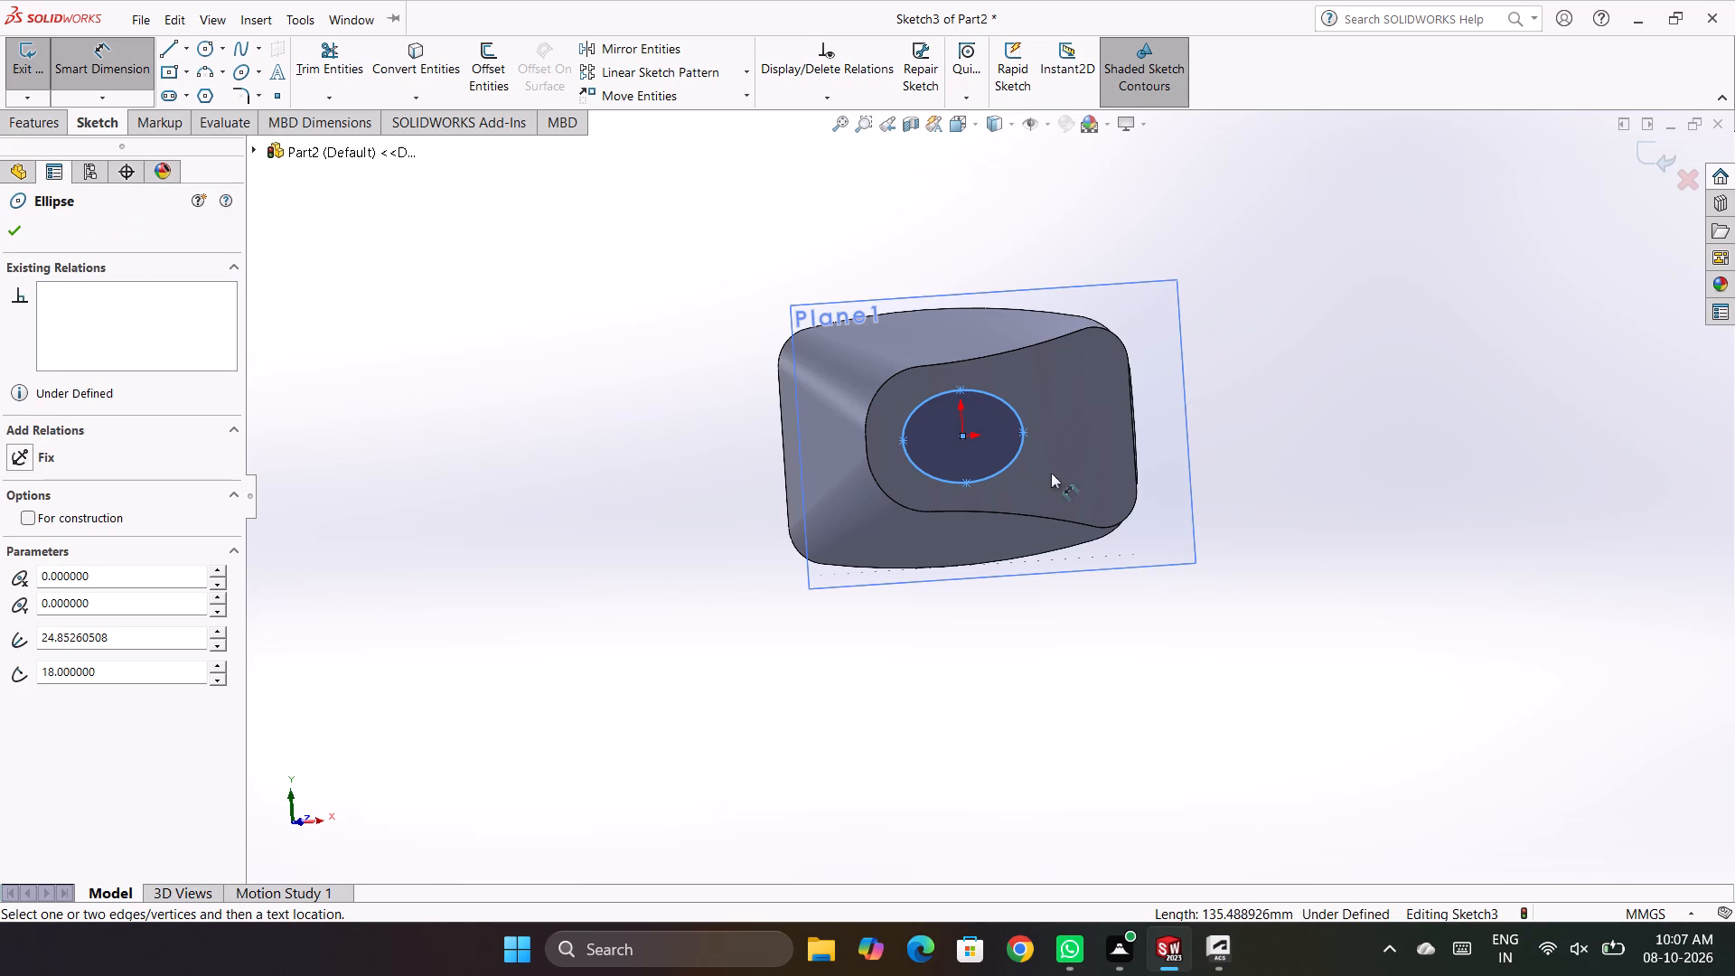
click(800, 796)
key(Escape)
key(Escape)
Check the coordinates and relations of the ellipse's major-axis vertex and its centre point.
middle_drag(1318, 538, 1283, 538)
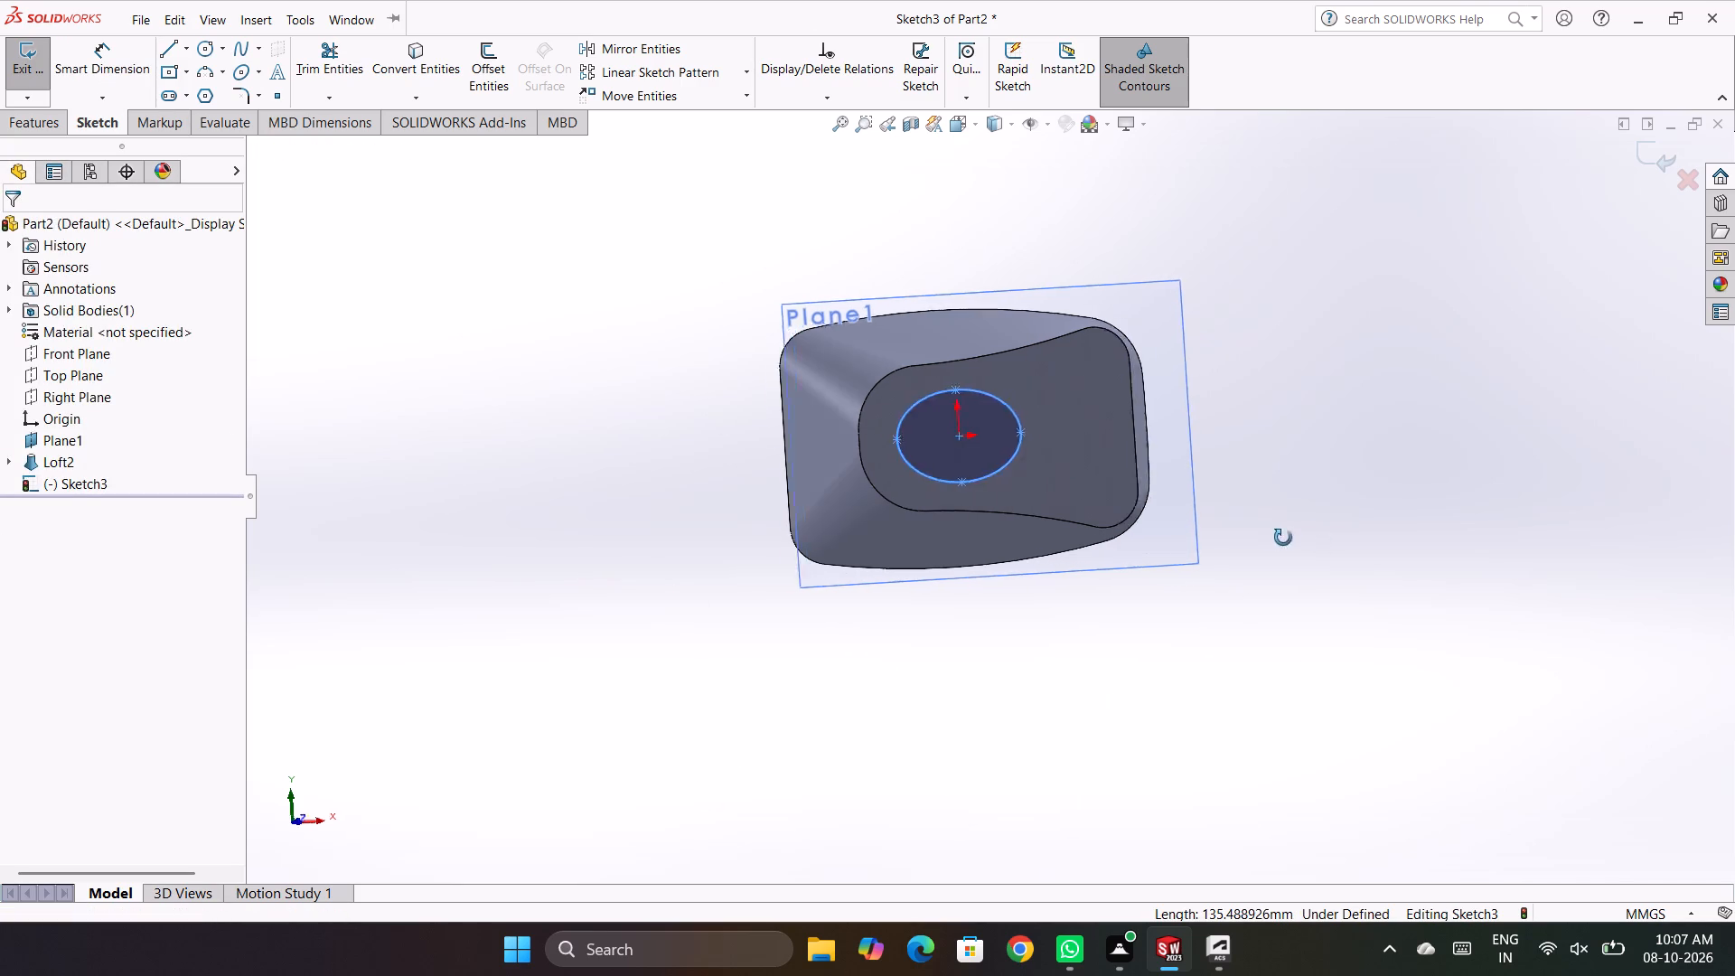
middle_drag(1283, 538, 1244, 544)
click(990, 436)
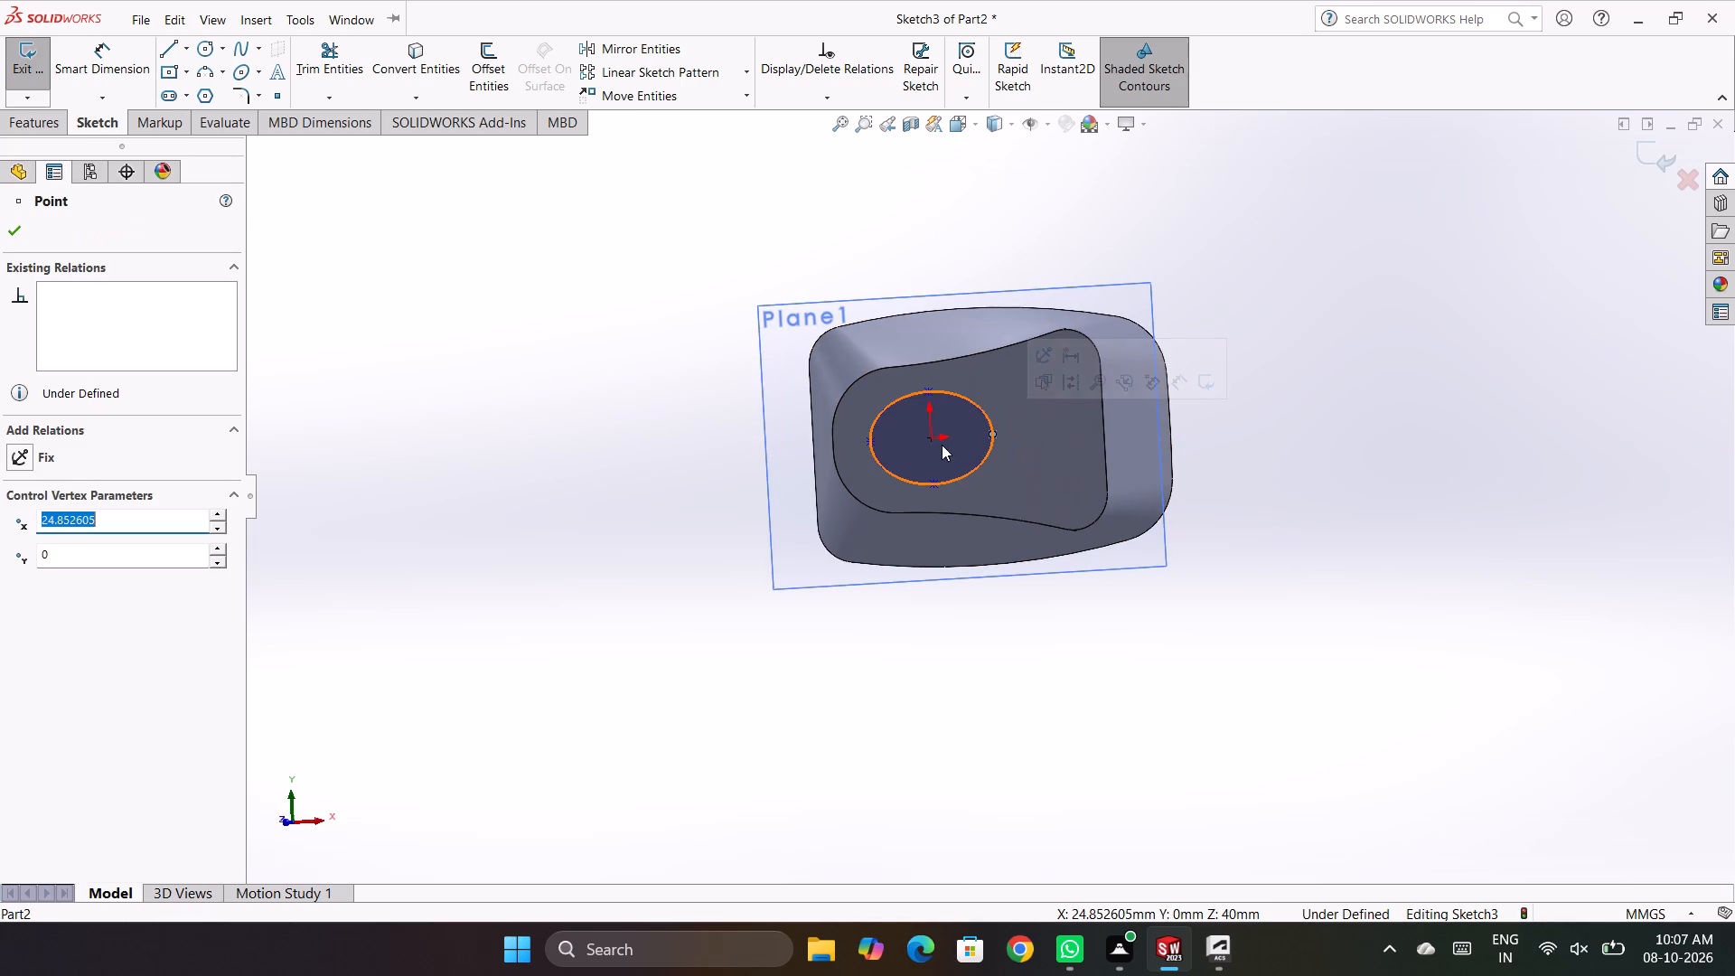
click(933, 436)
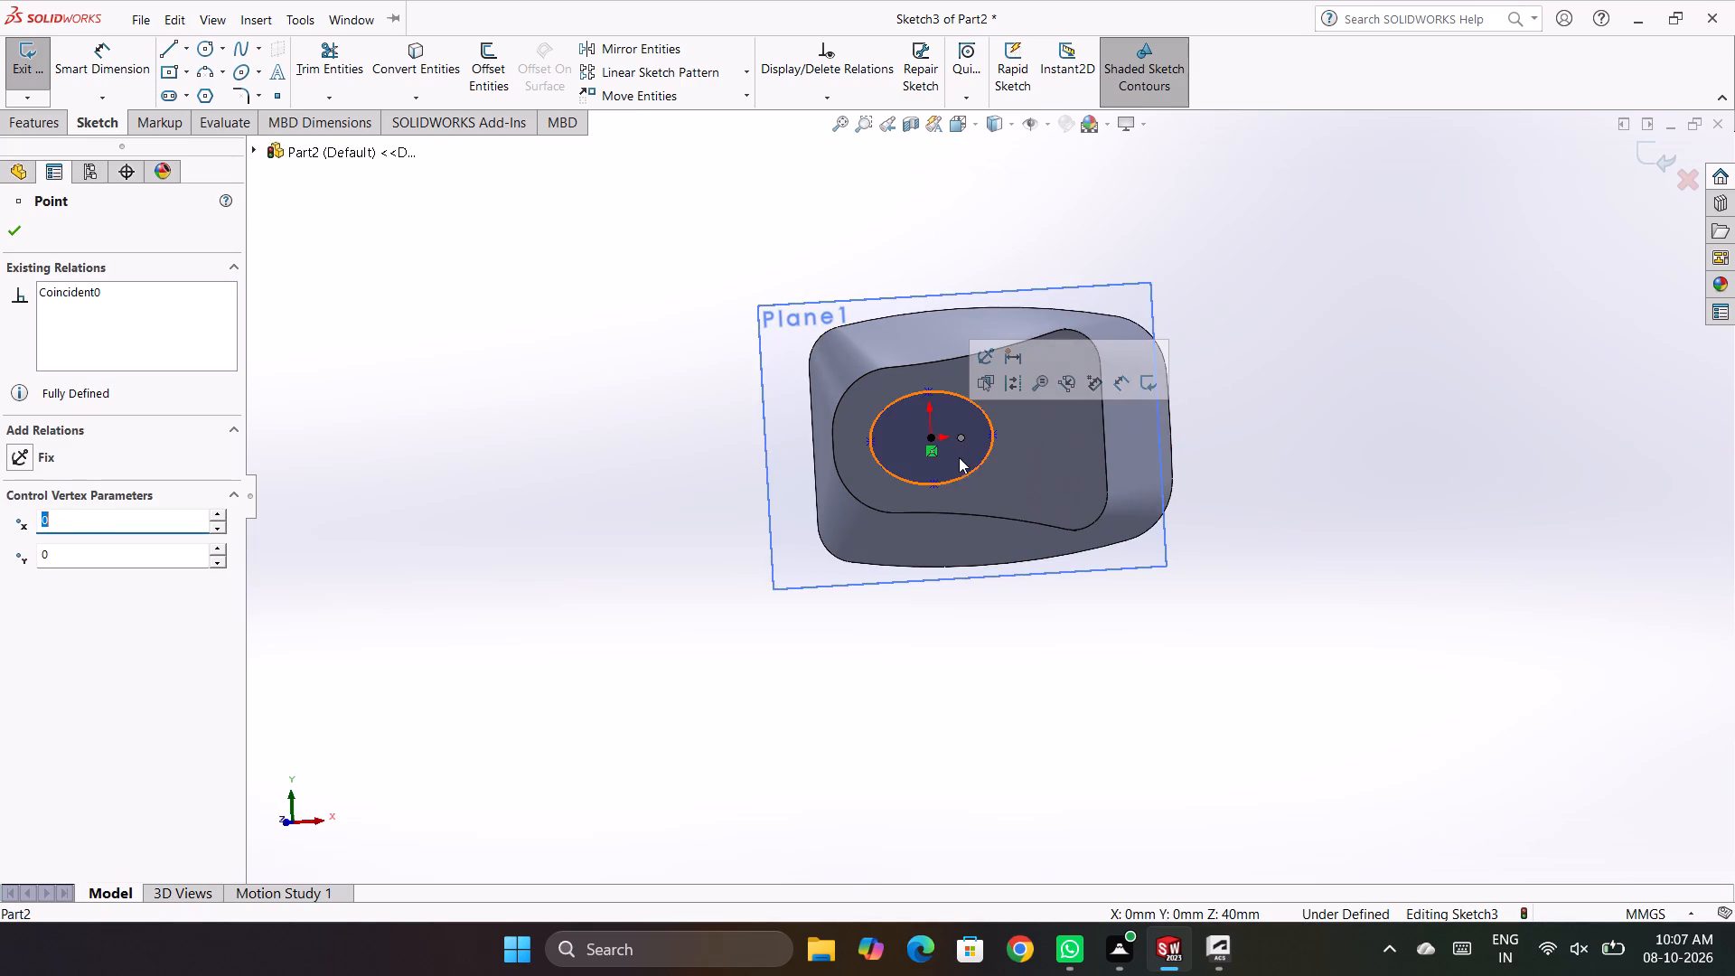
key(Escape)
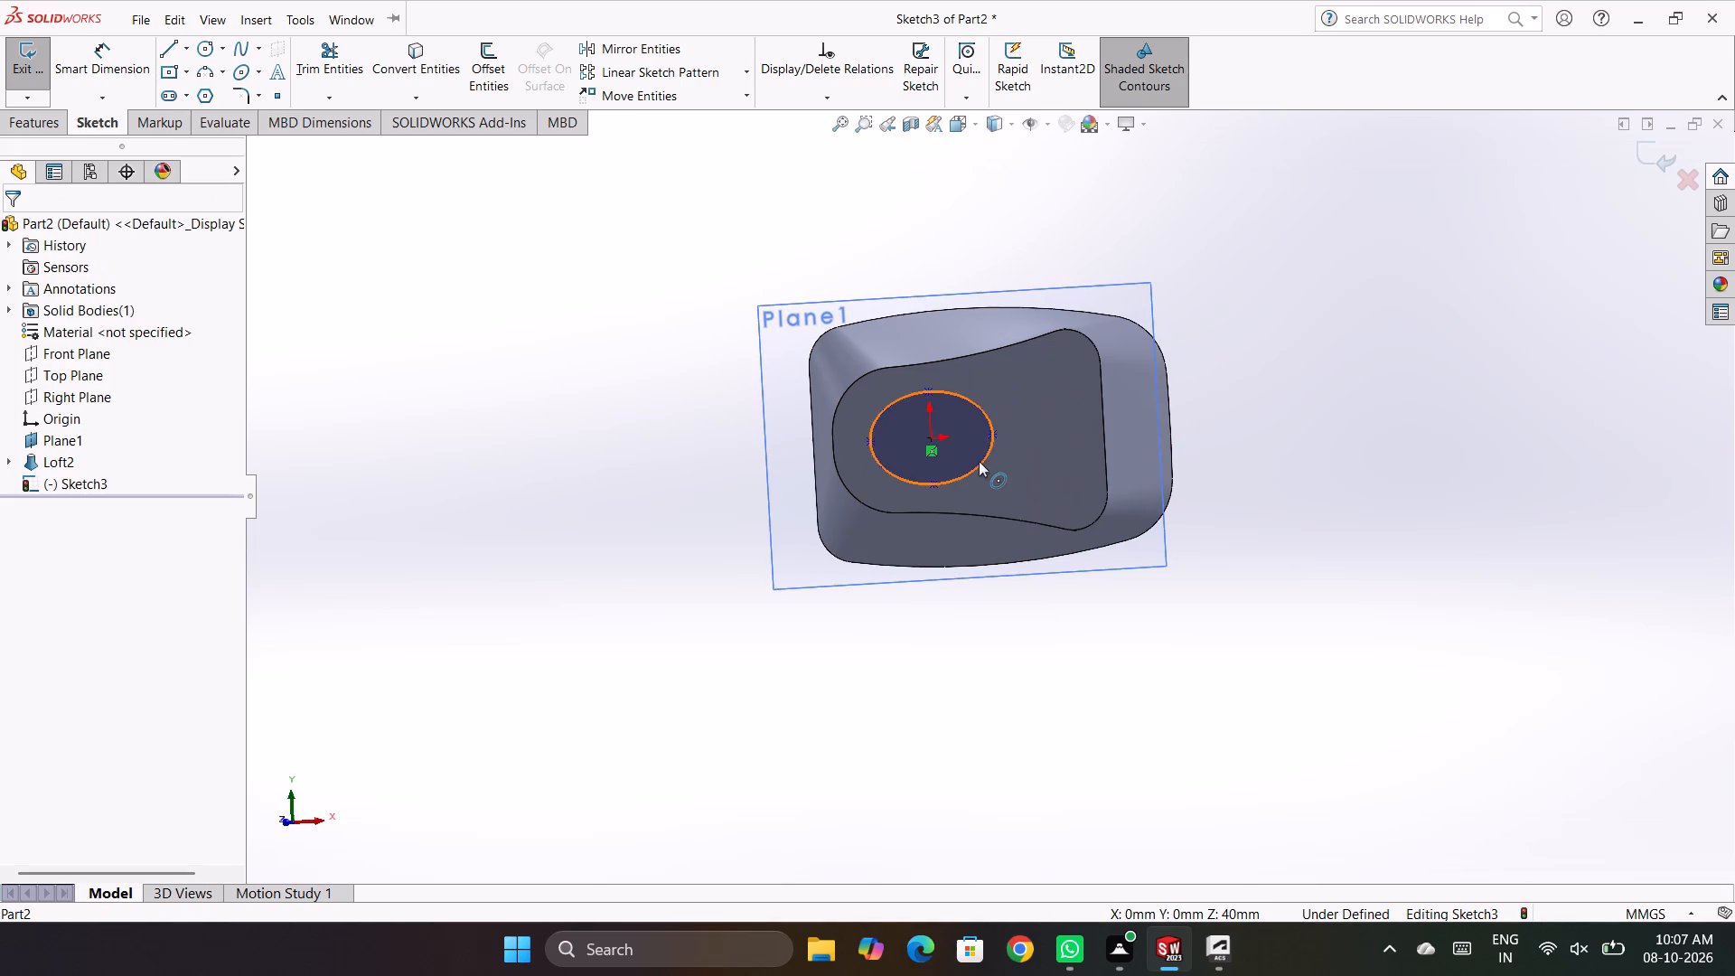
key(Escape)
key(Escape)
key(Escape)
key(Escape)
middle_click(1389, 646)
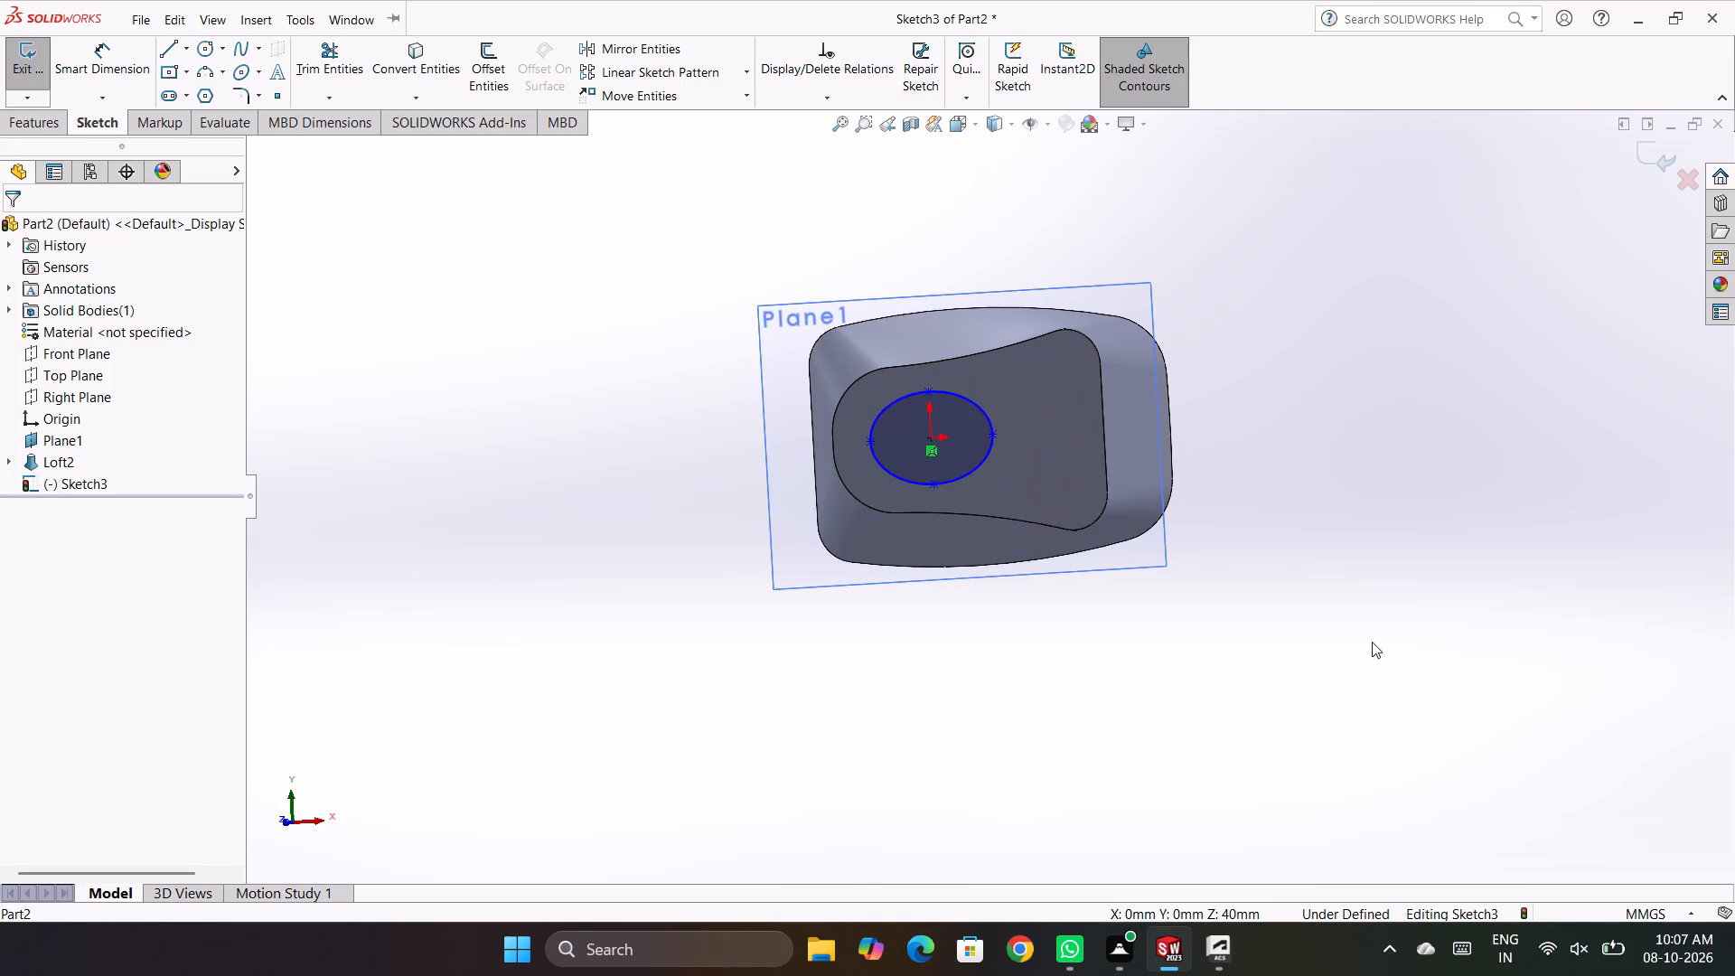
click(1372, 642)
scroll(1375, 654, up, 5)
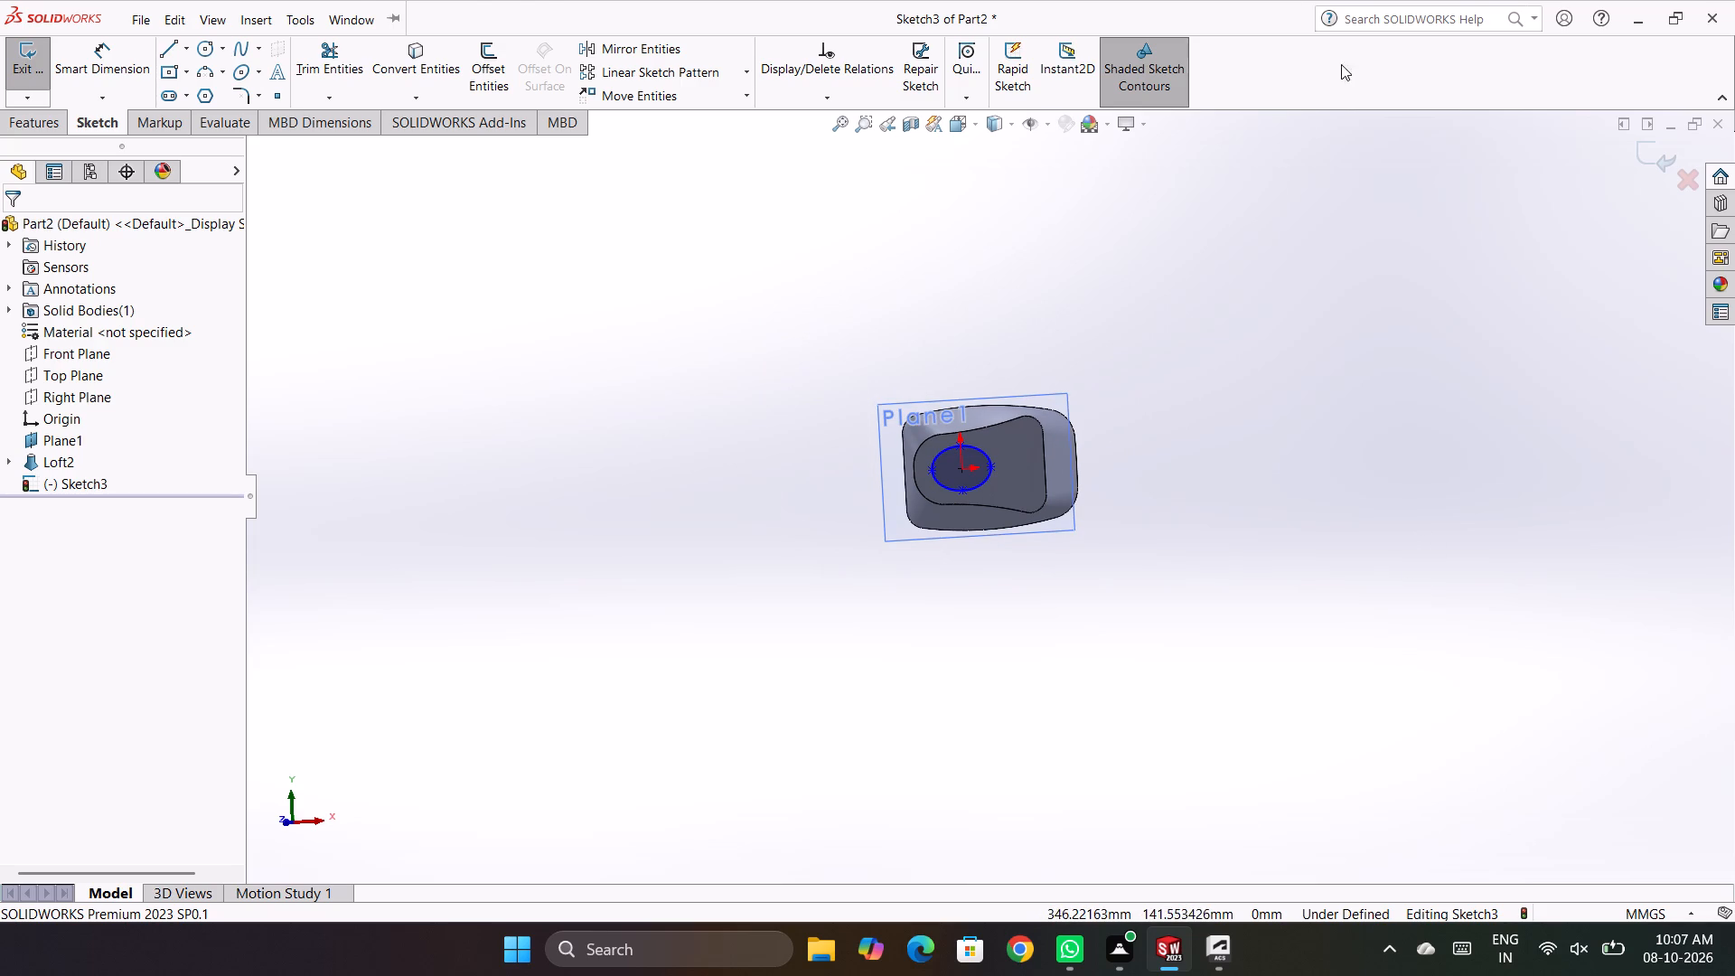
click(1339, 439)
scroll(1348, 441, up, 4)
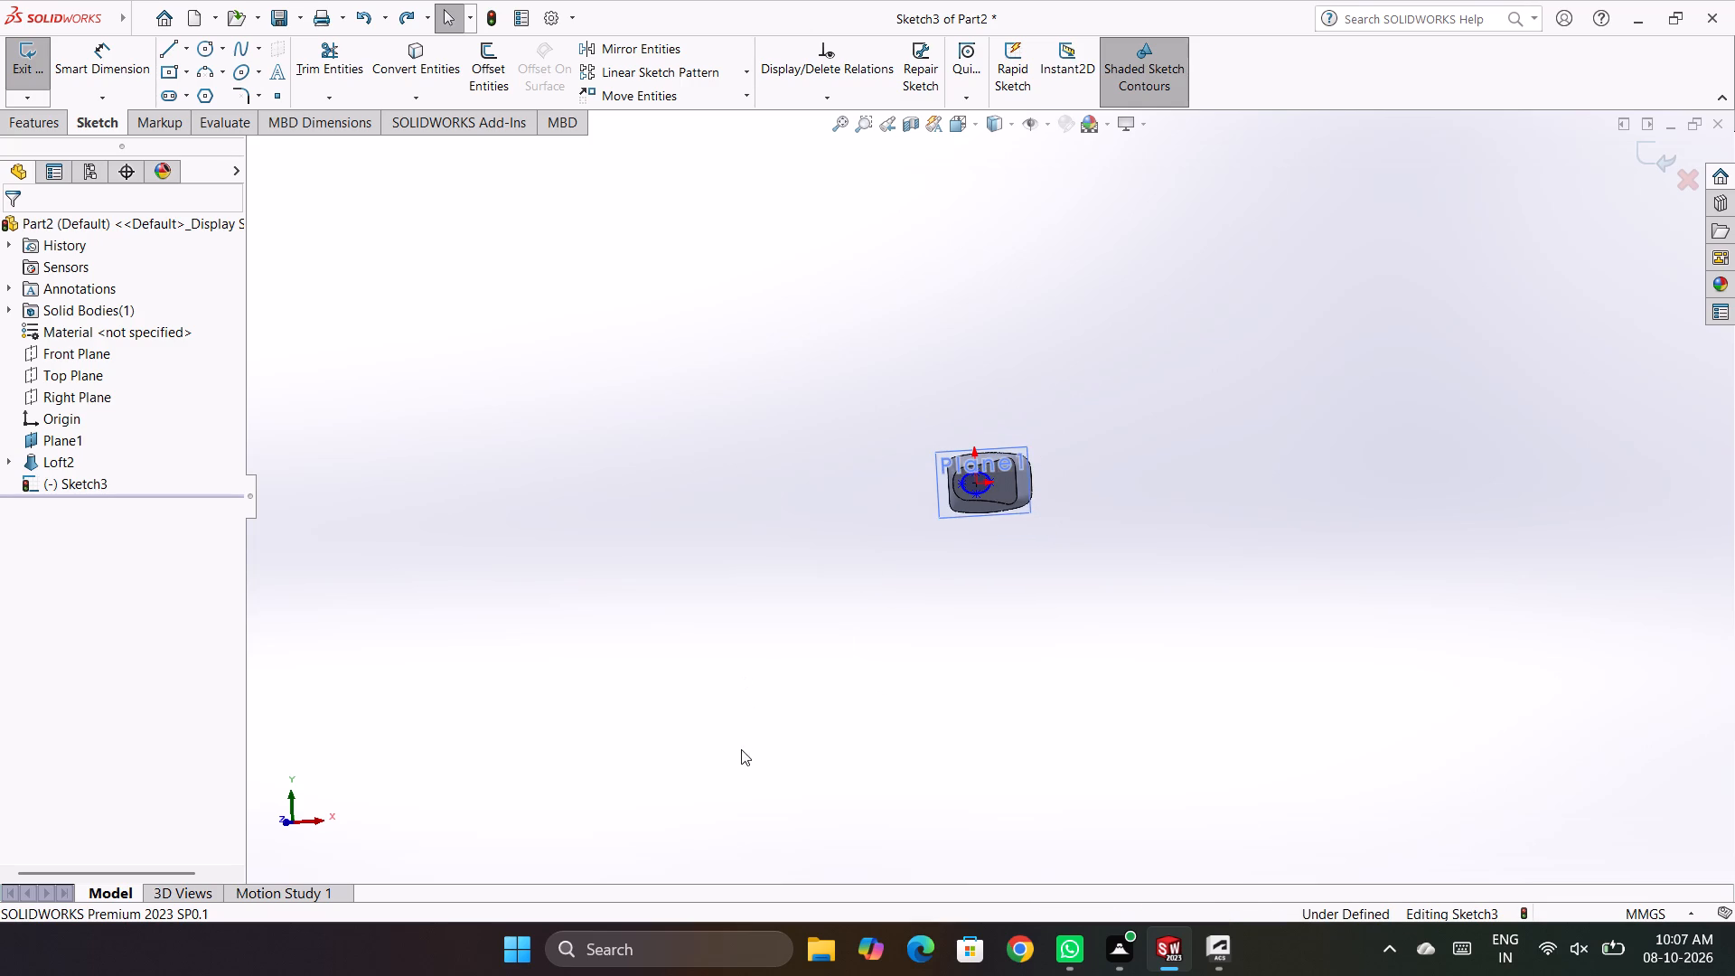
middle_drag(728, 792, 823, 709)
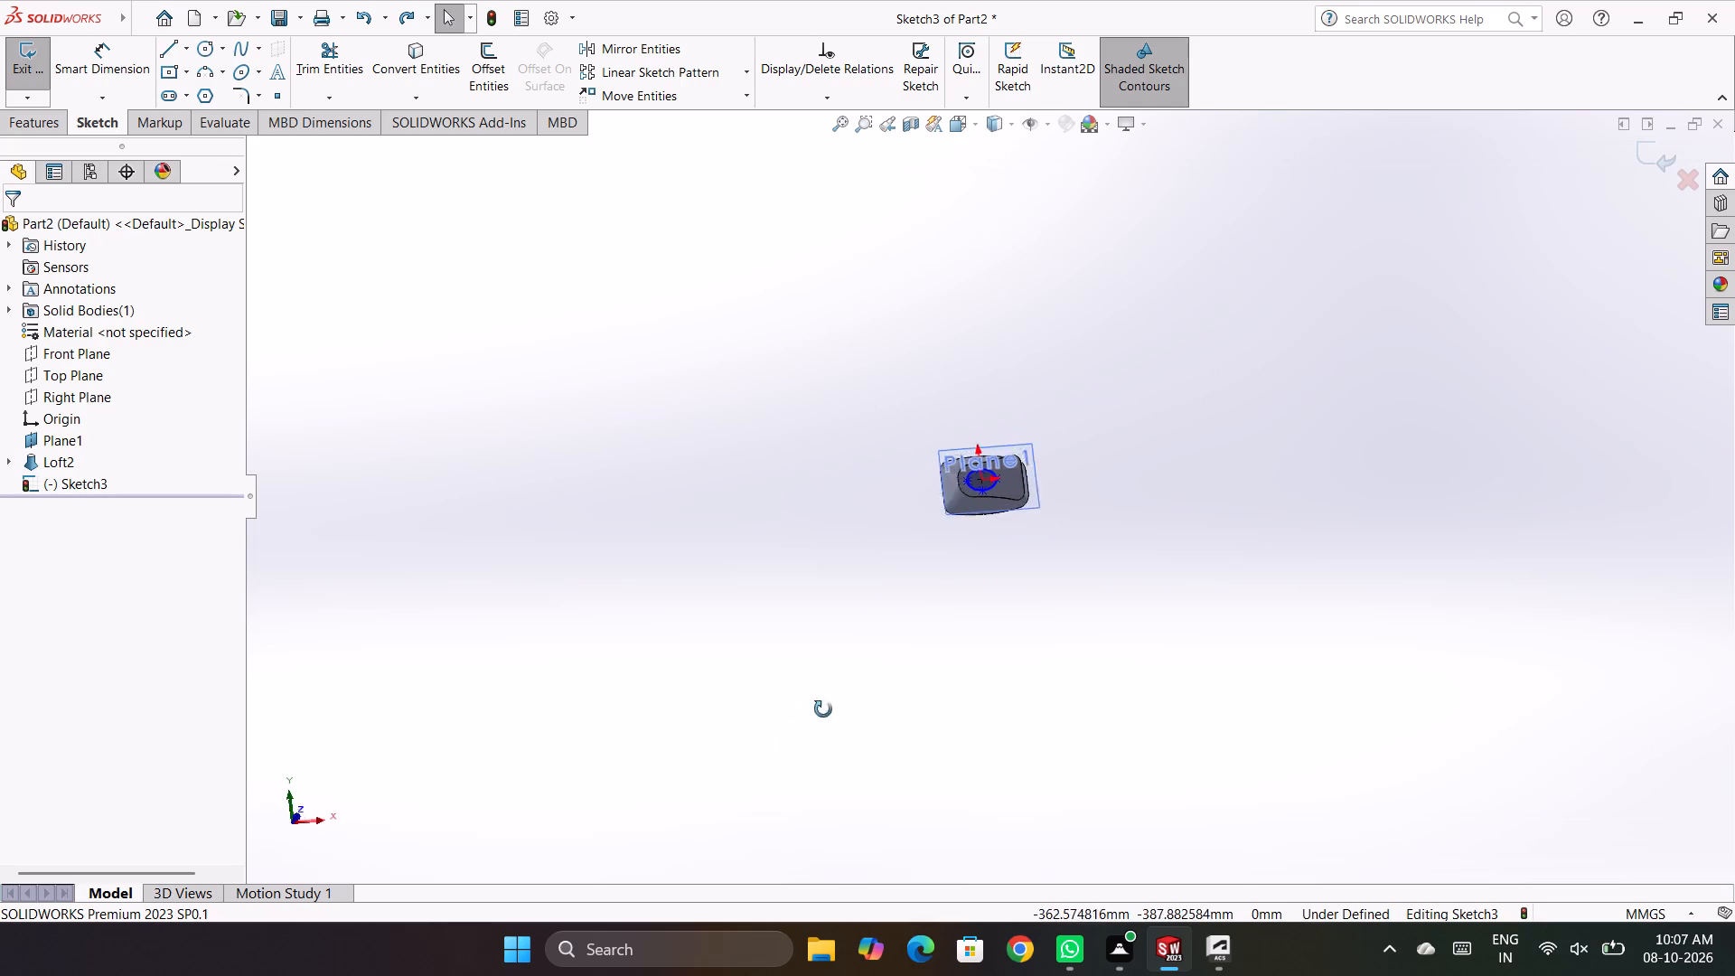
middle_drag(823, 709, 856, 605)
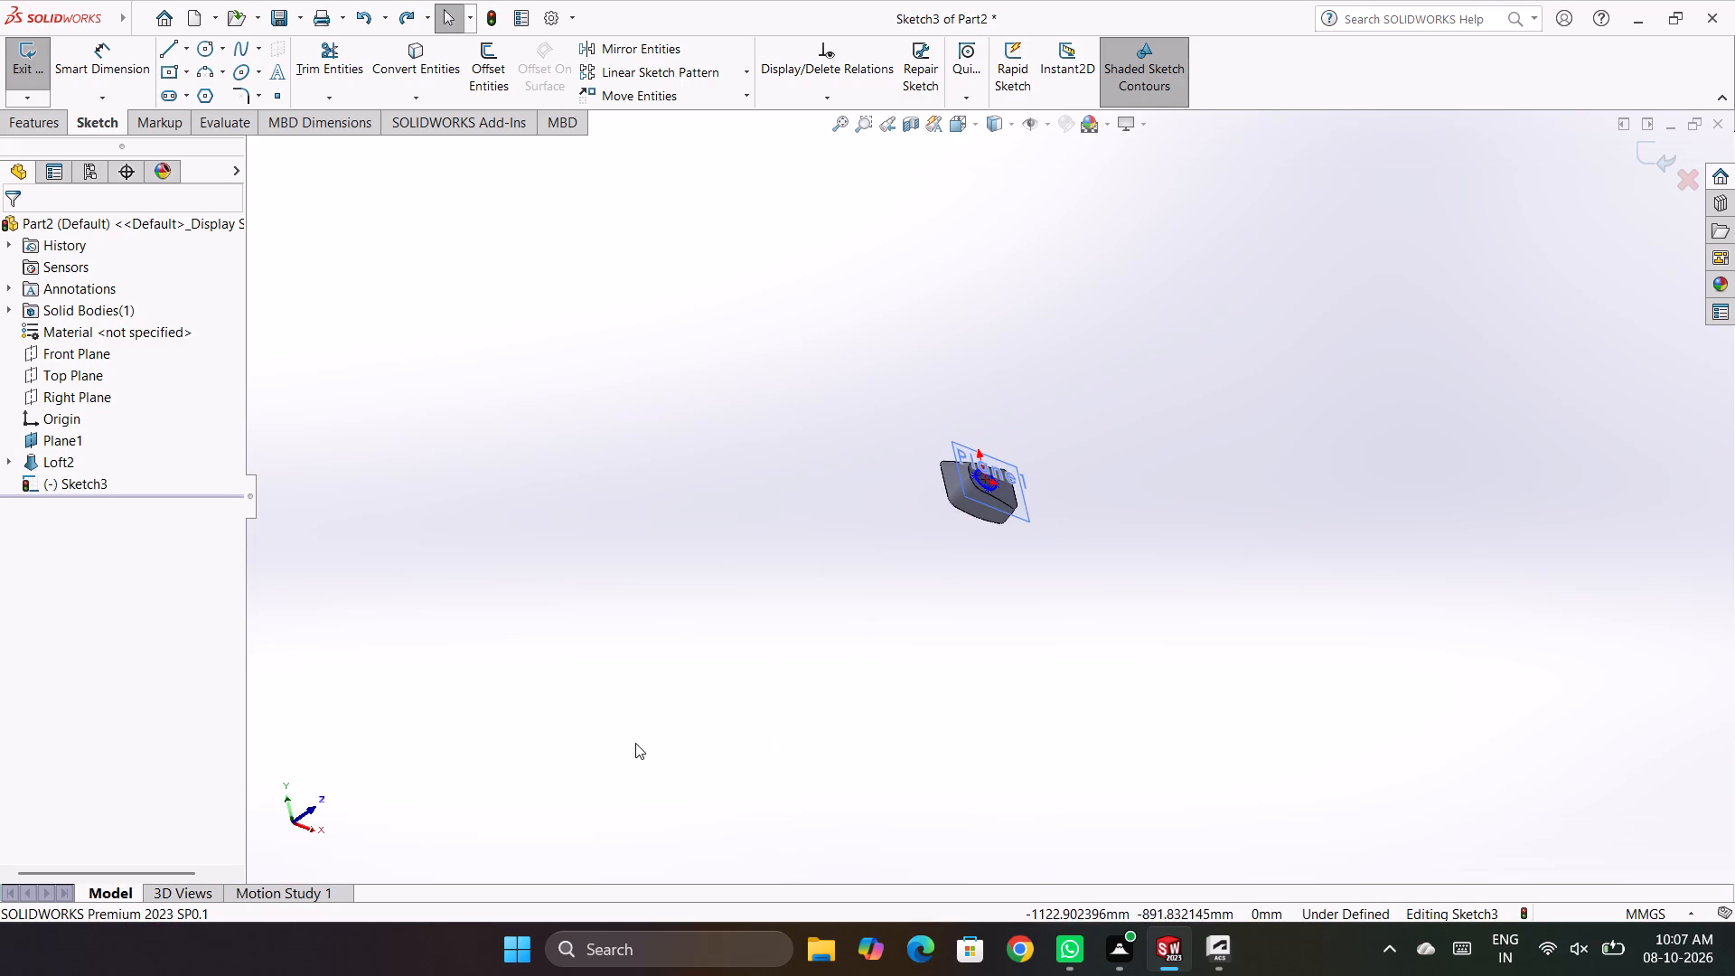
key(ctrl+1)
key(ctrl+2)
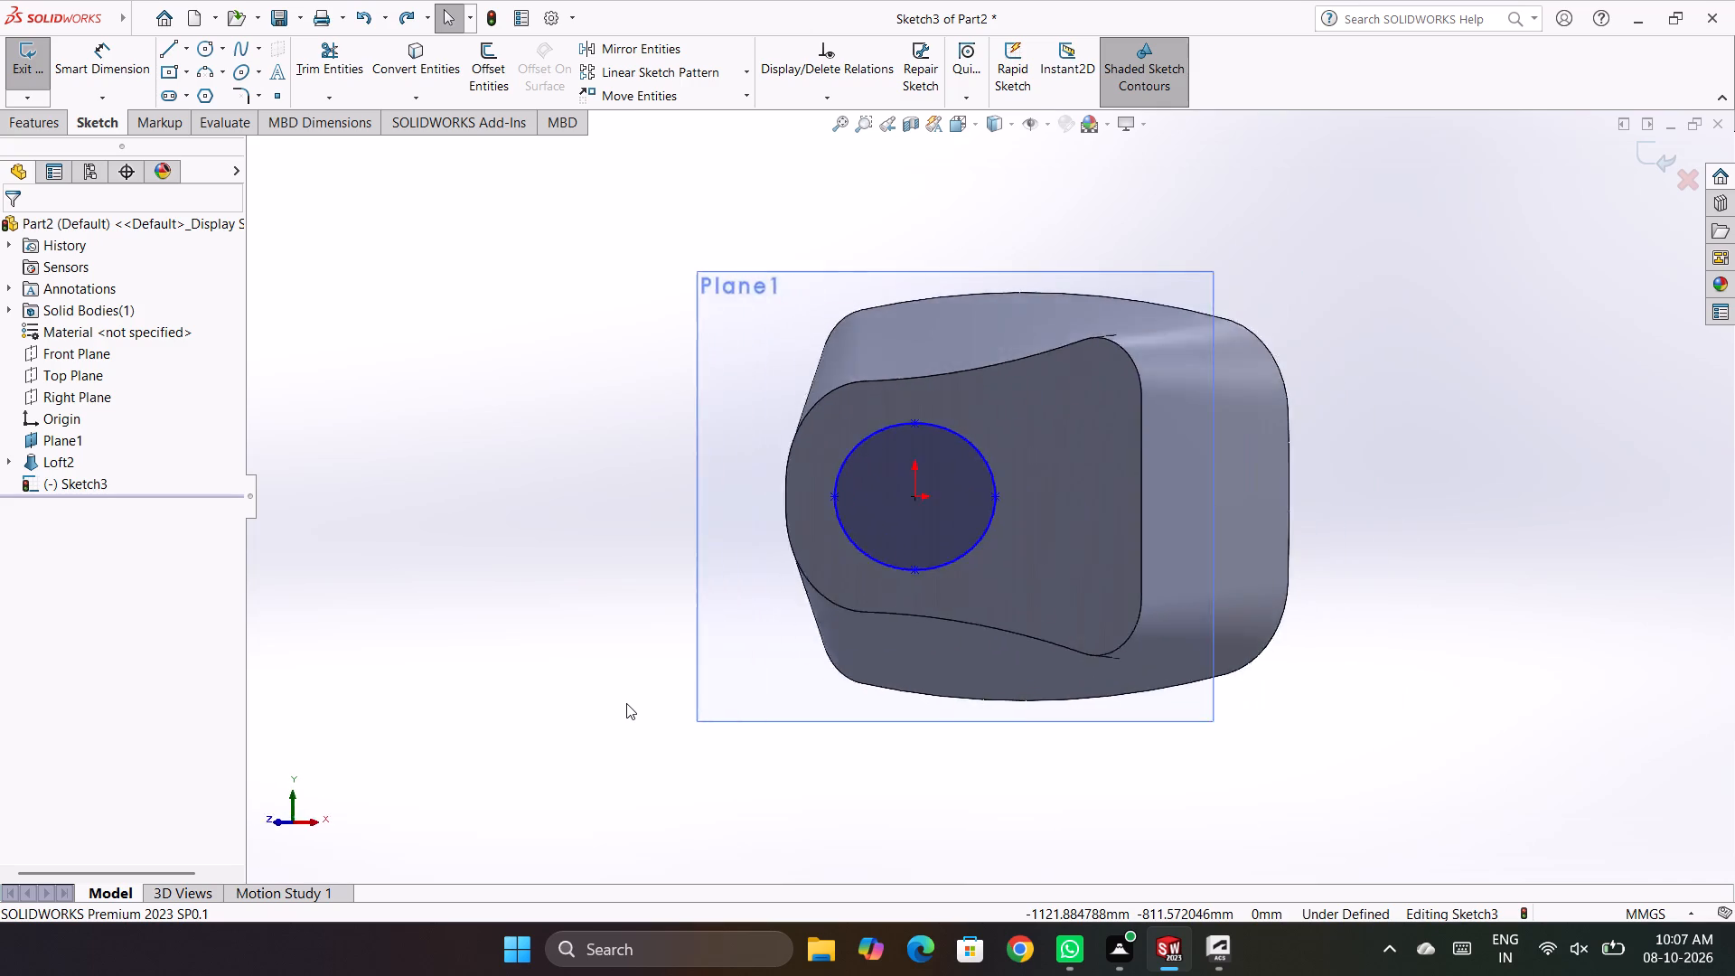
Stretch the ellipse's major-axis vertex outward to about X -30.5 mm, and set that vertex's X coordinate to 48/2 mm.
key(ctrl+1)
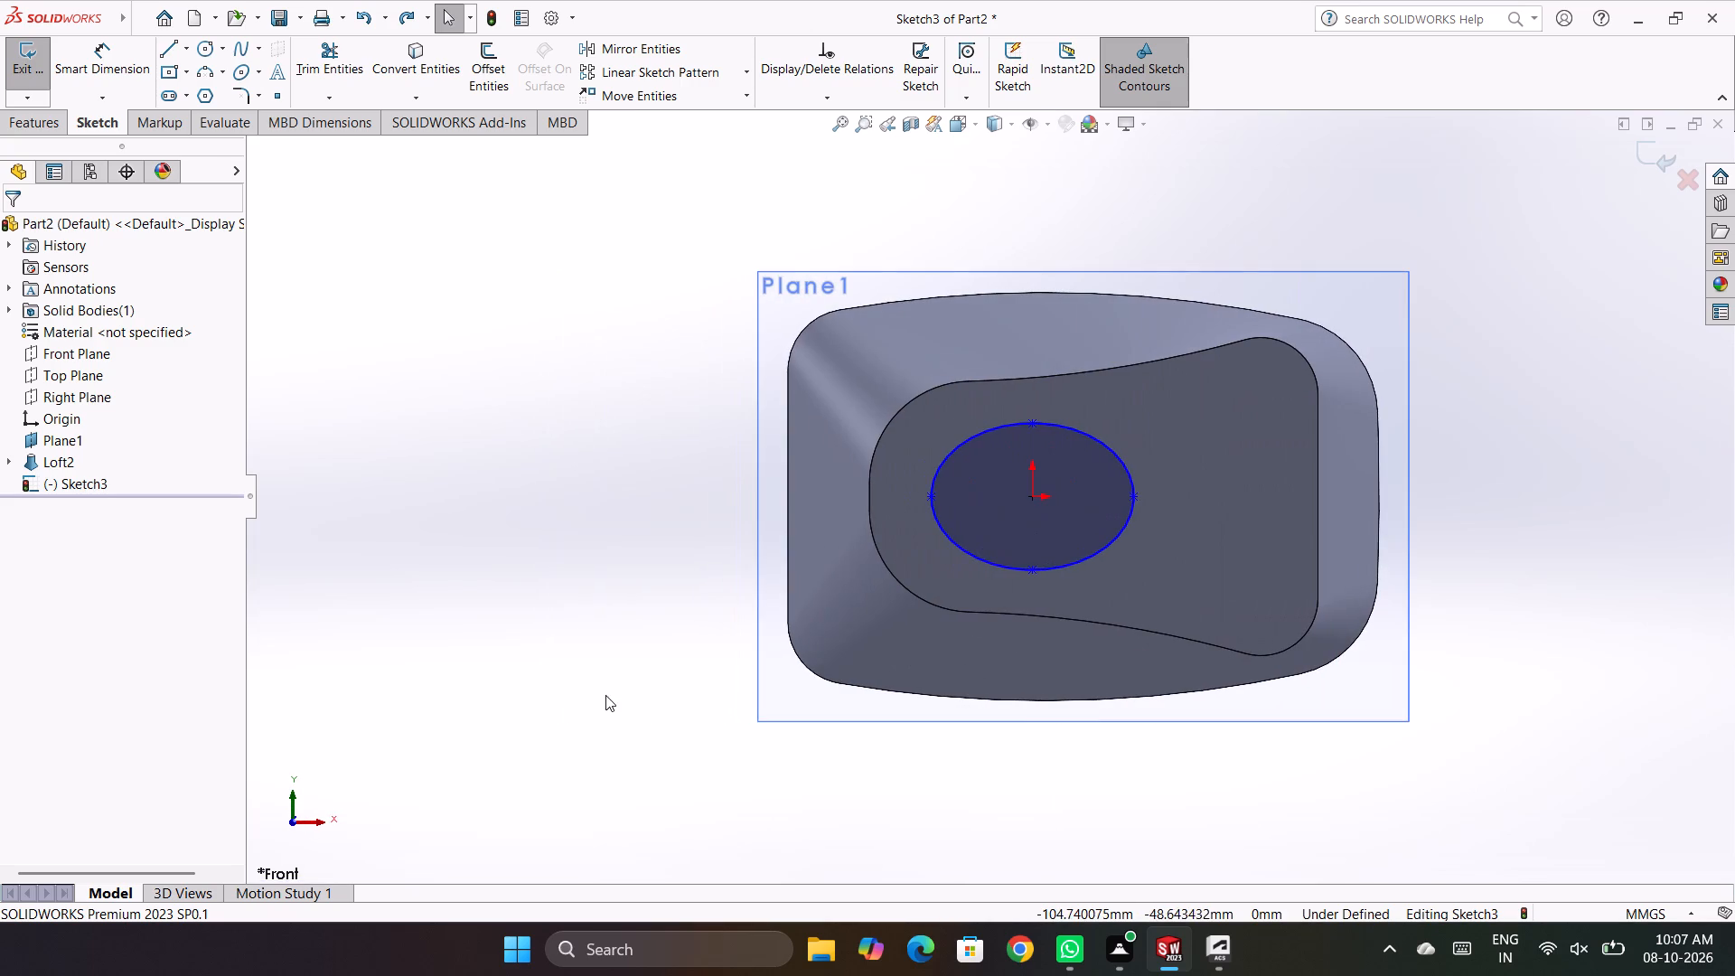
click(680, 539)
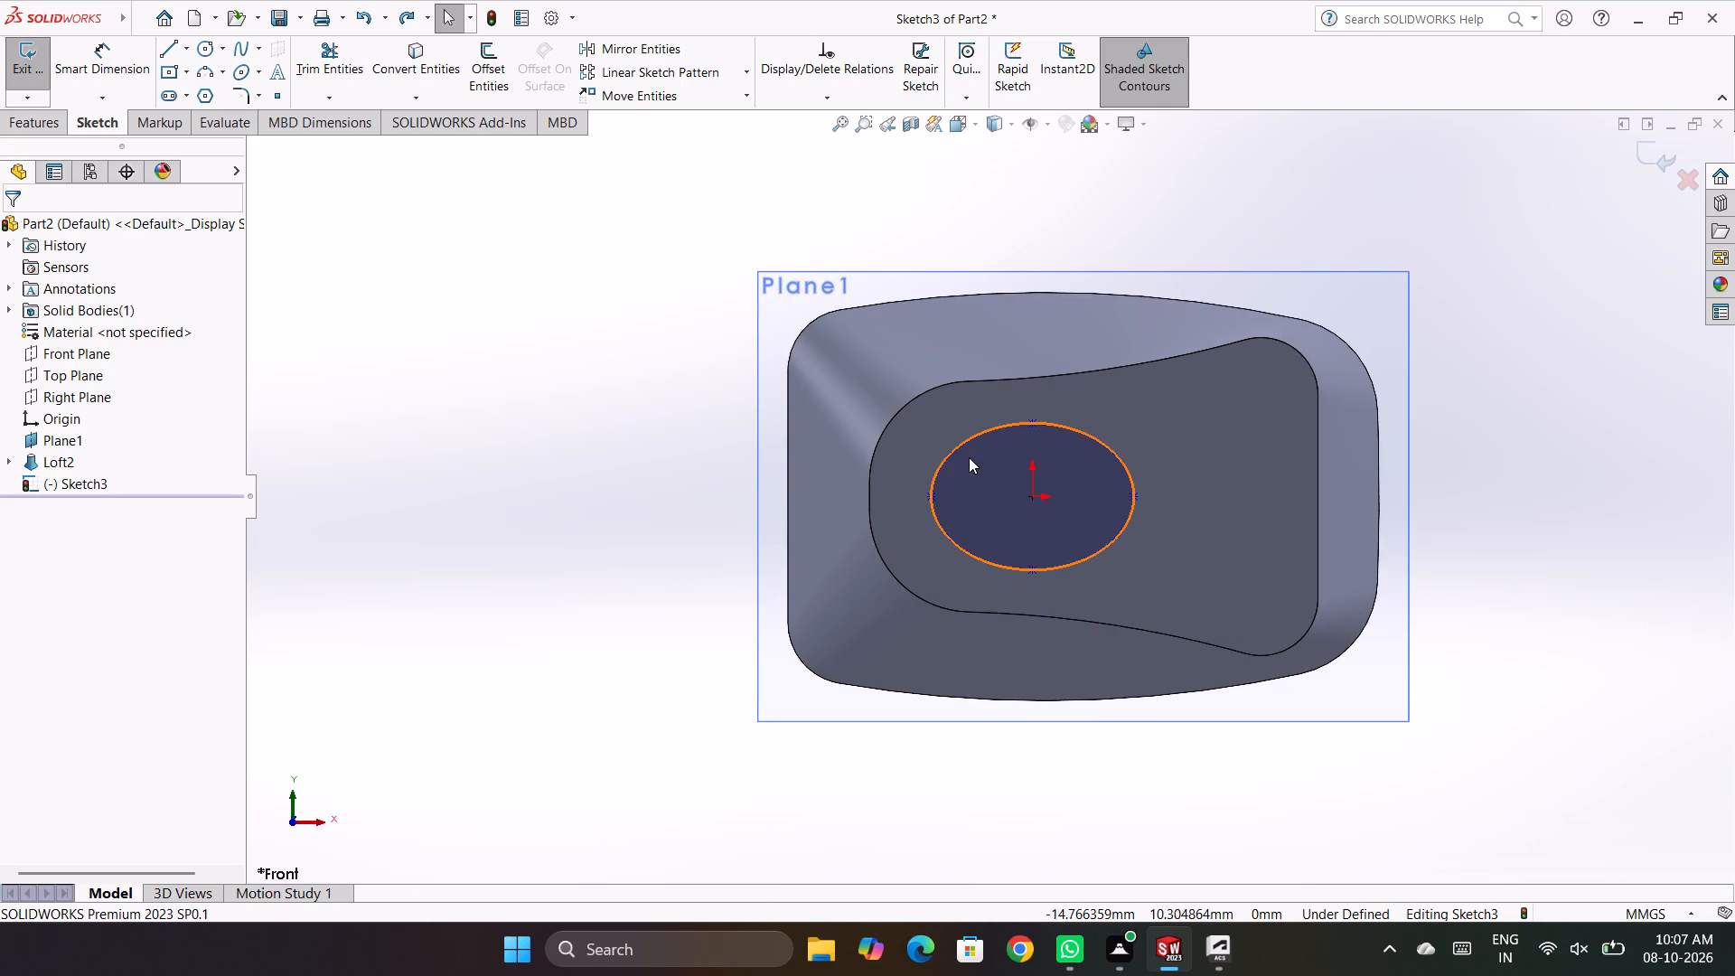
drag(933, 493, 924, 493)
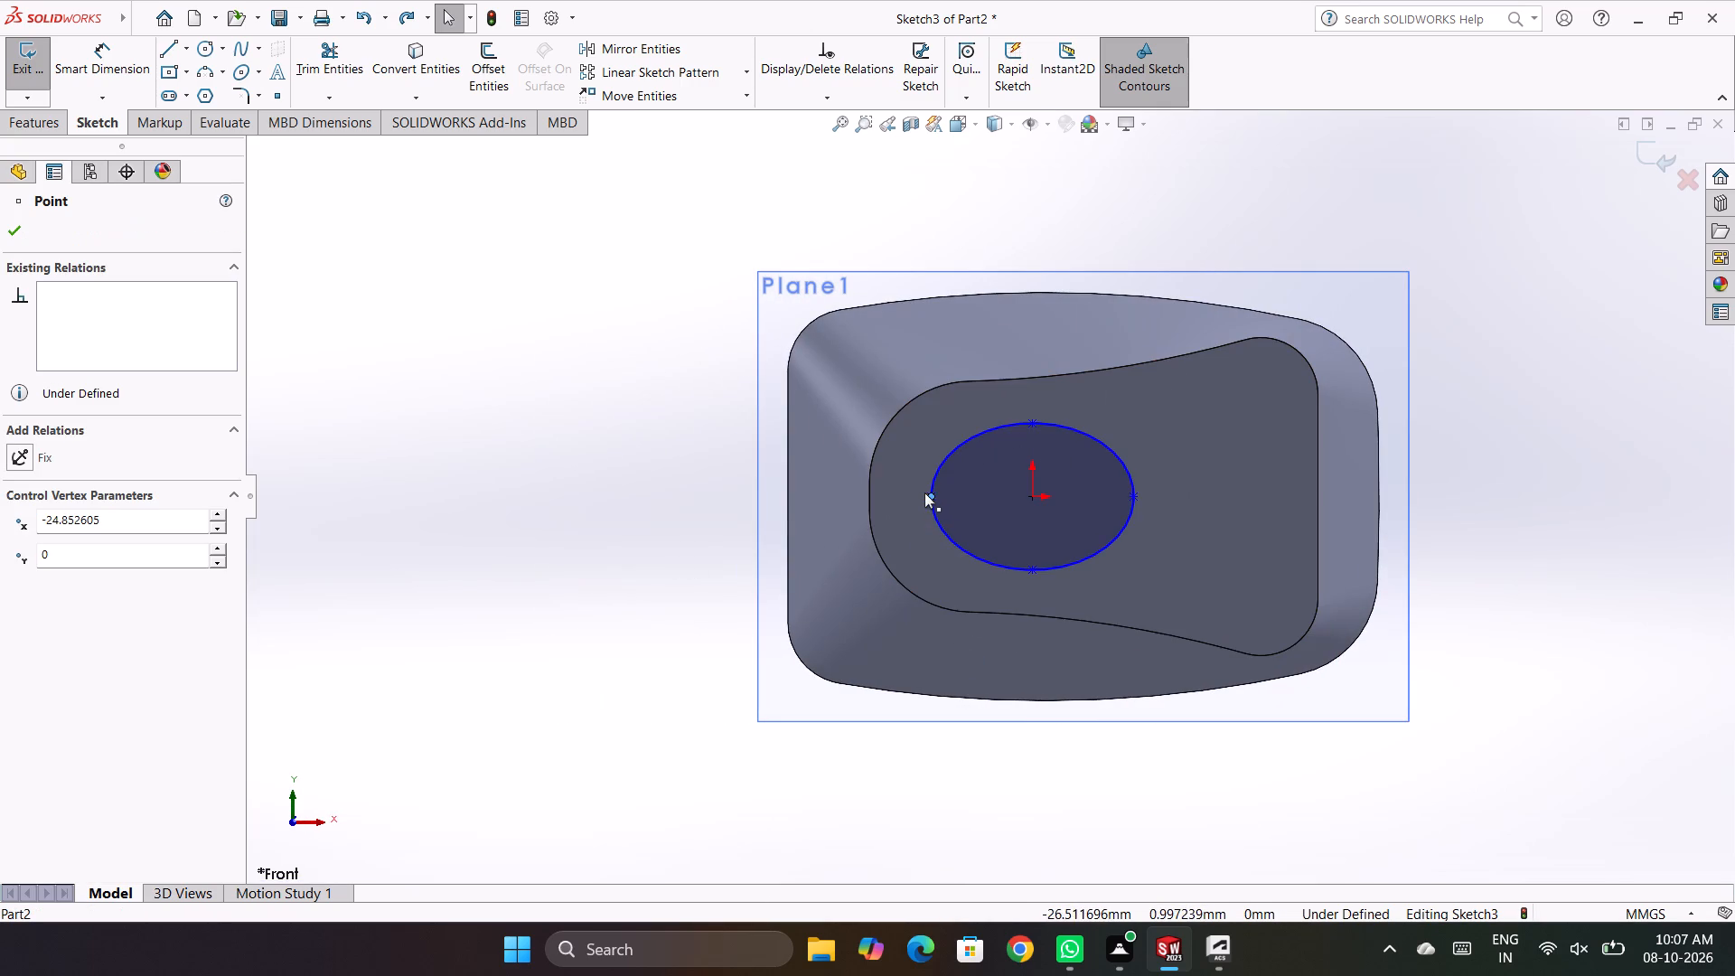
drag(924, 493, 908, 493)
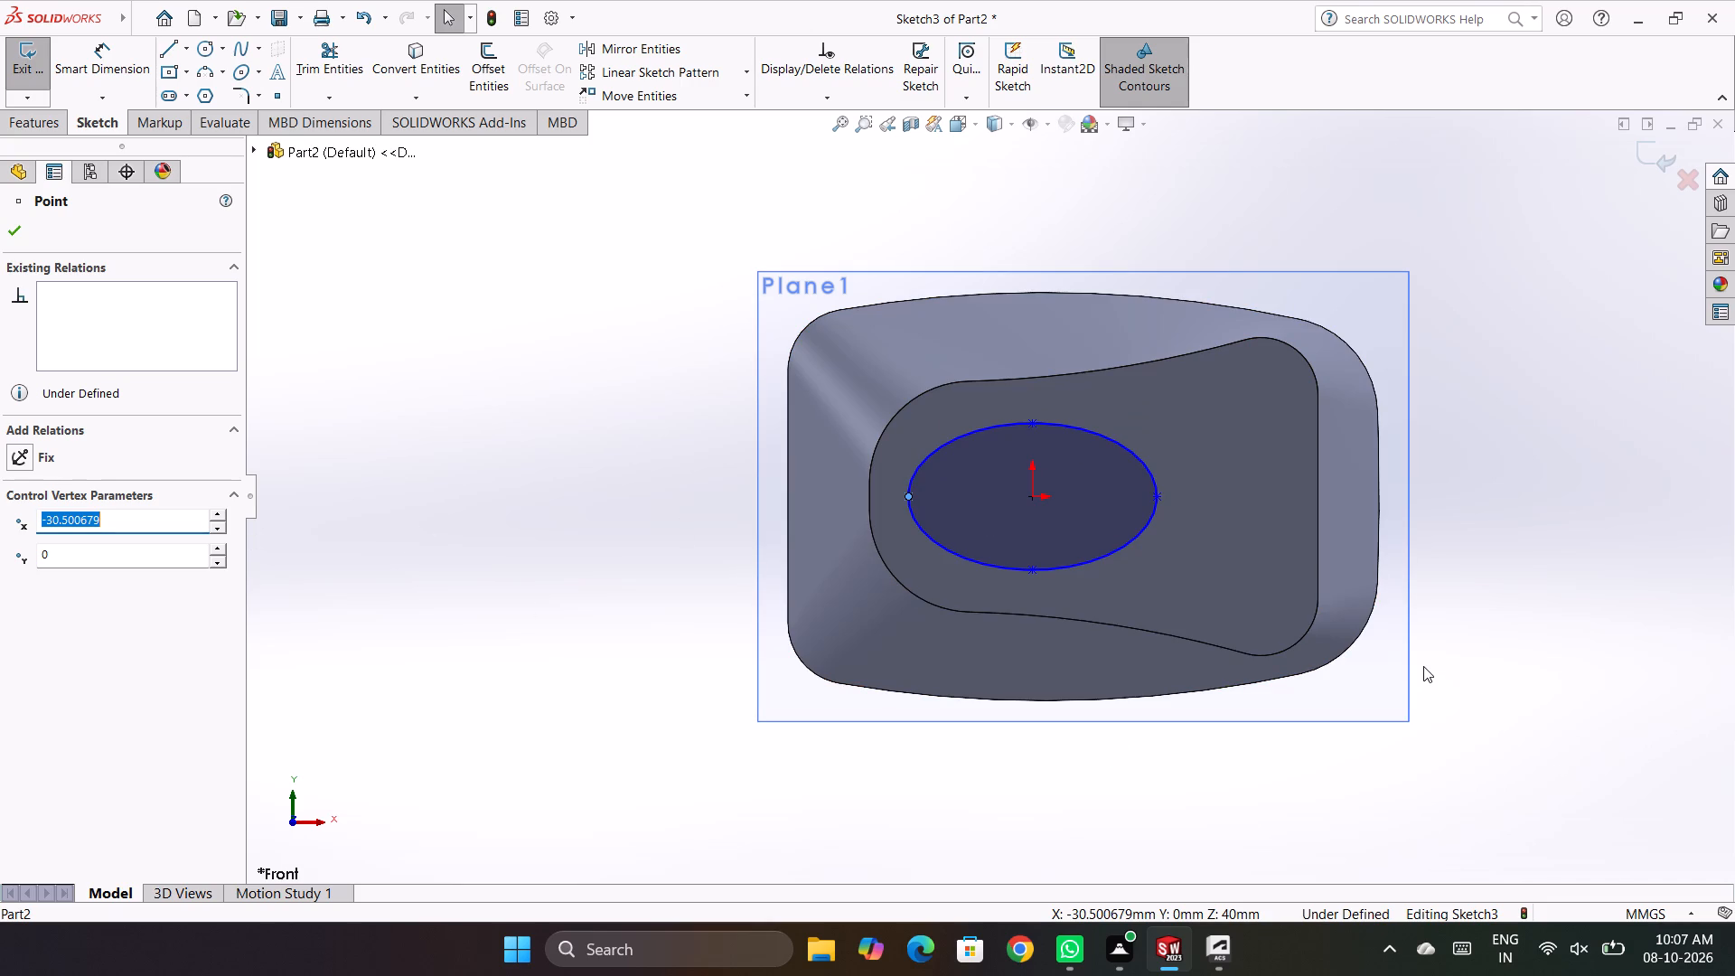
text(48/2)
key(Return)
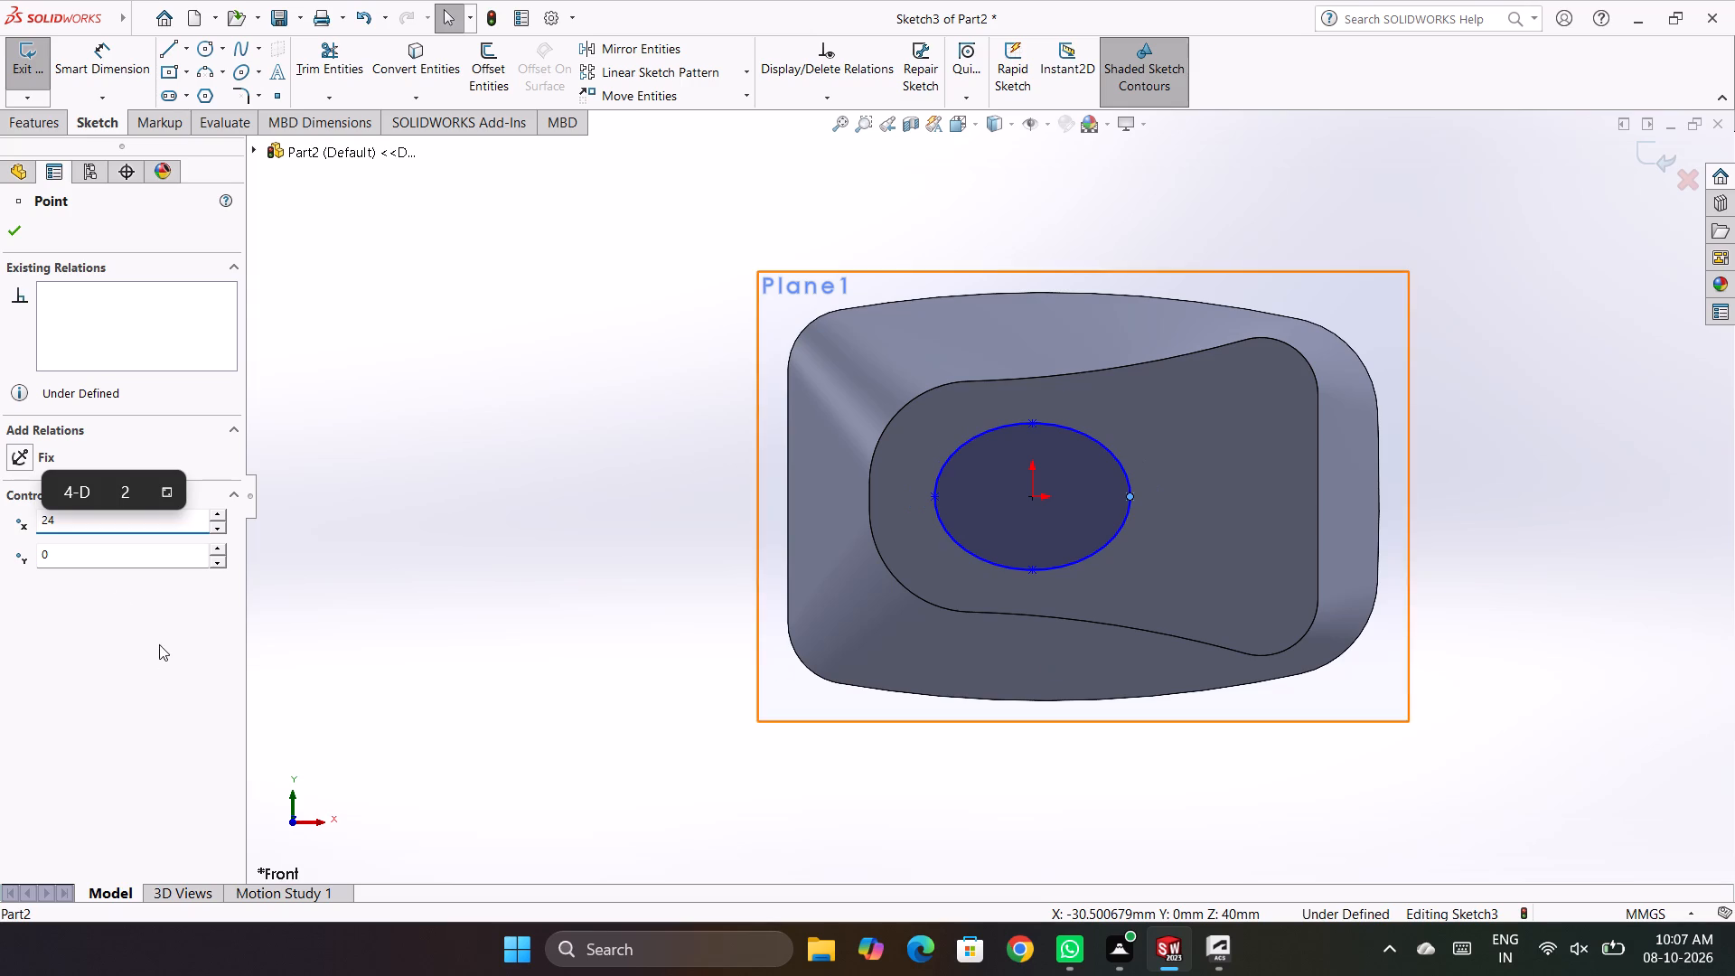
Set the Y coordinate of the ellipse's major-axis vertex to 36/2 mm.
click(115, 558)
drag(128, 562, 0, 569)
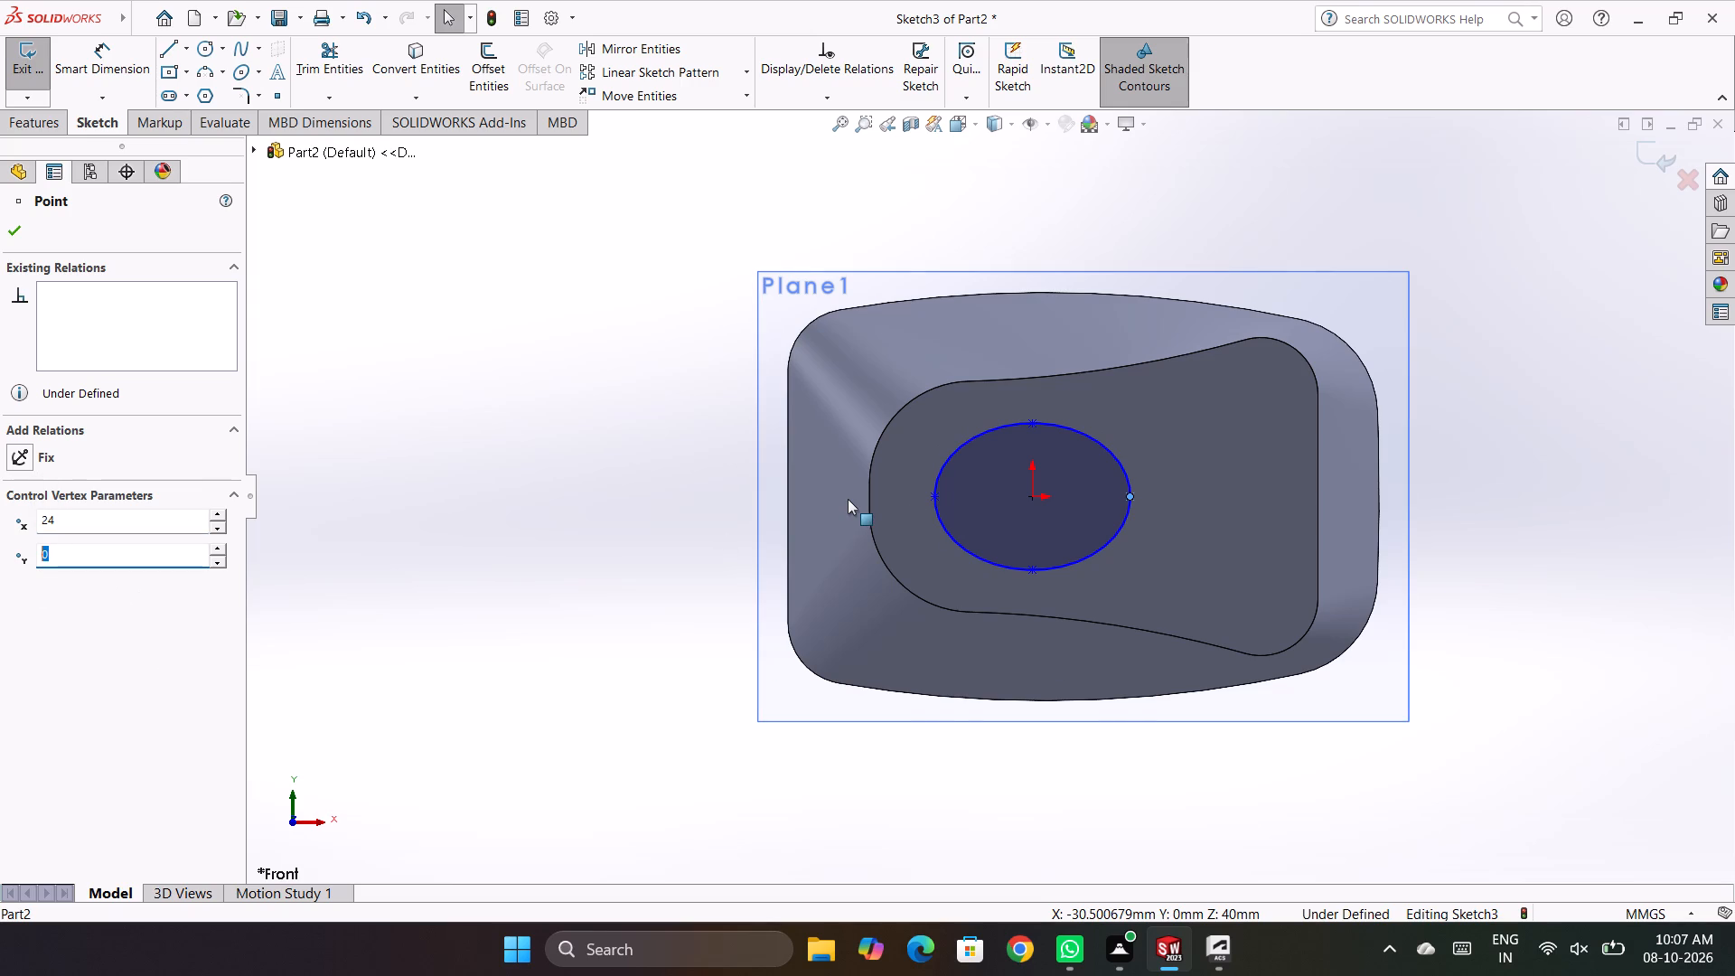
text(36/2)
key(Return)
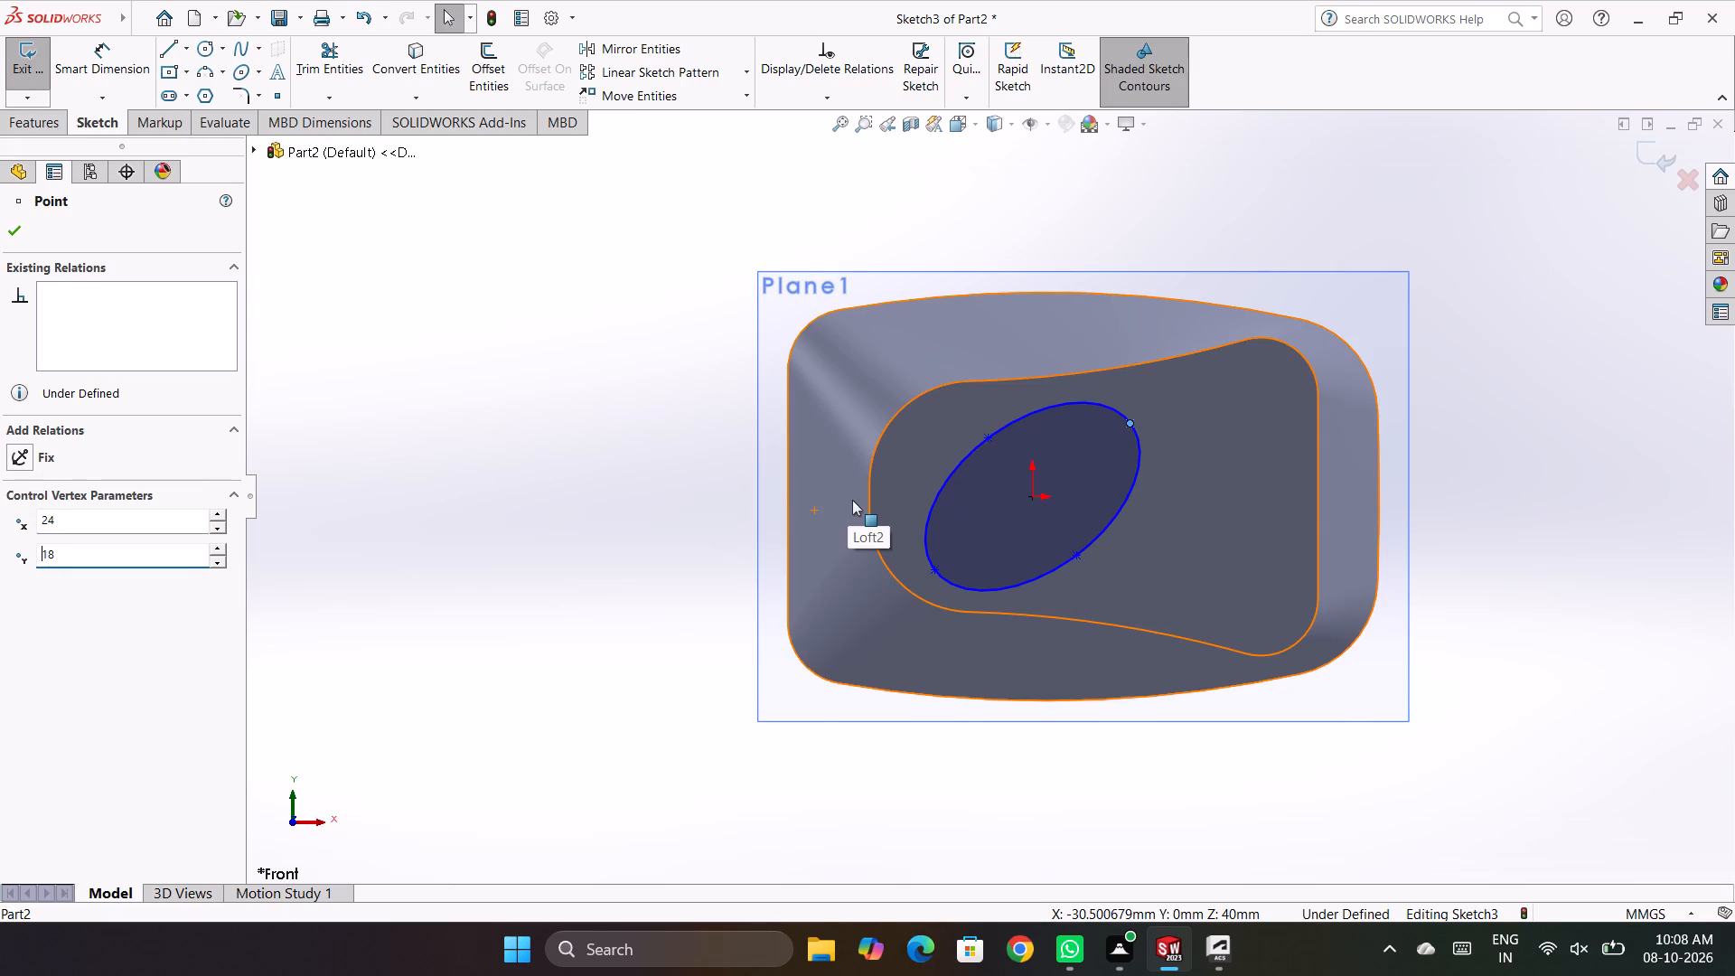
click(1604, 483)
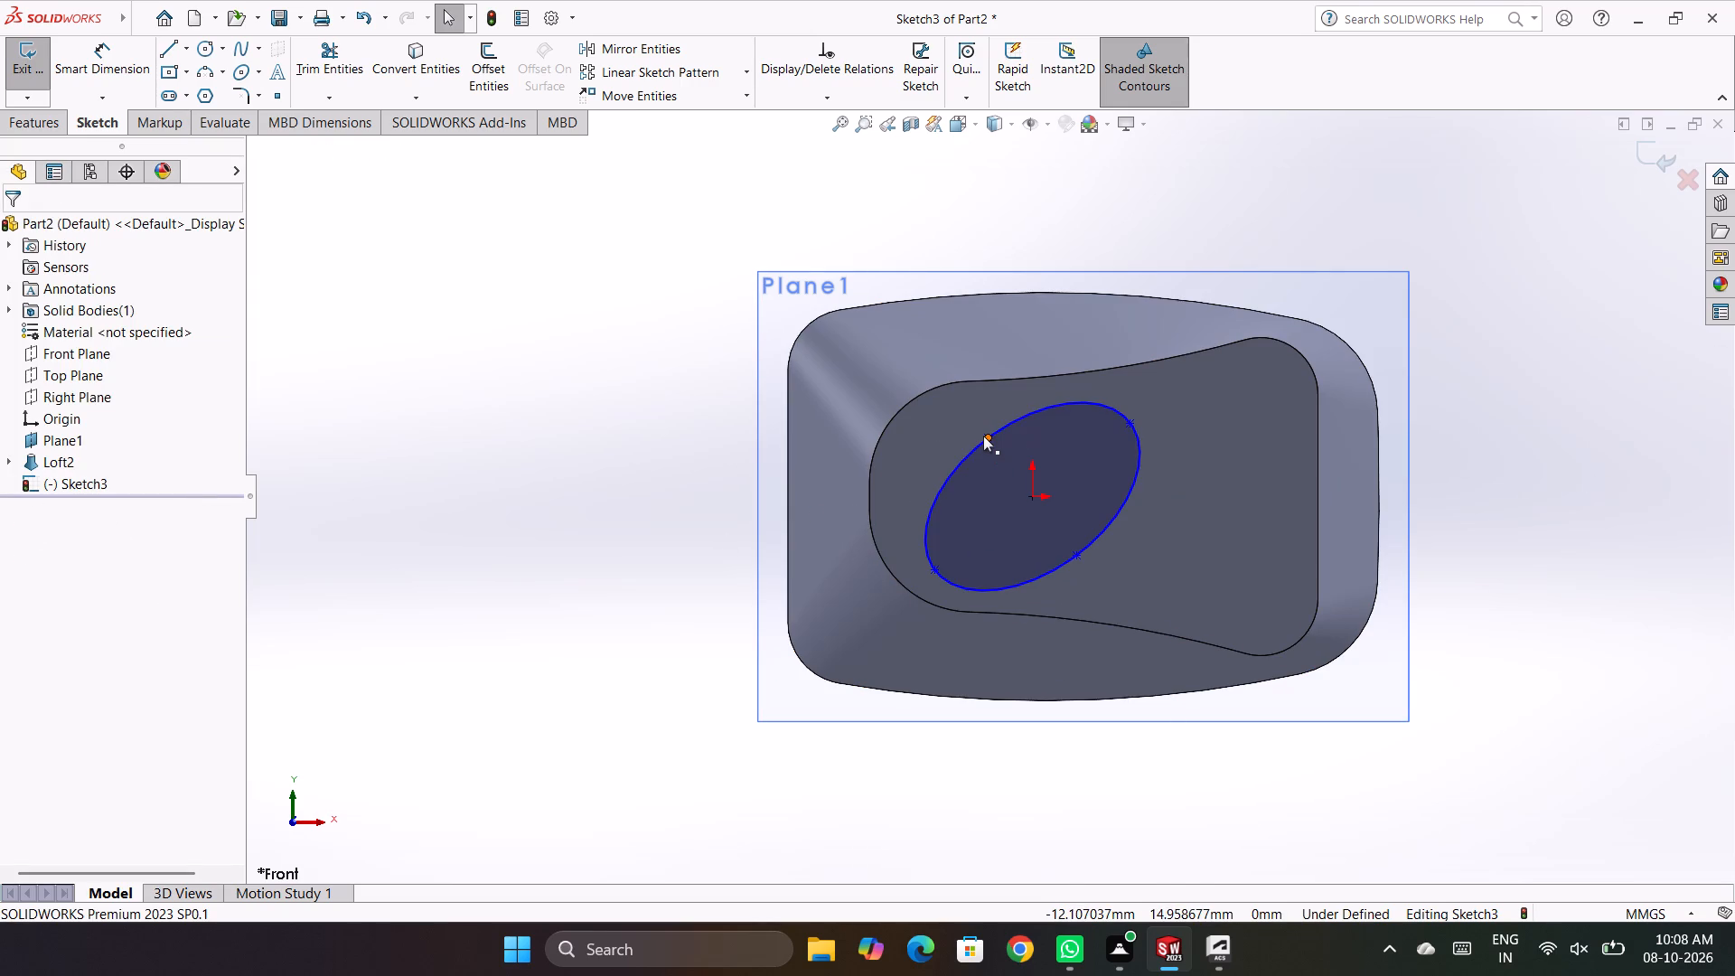
Relate the ellipse's minor-axis vertex to its centre point, replacing a first horizontal relation with a vertical one.
right_drag(541, 314, 499, 333)
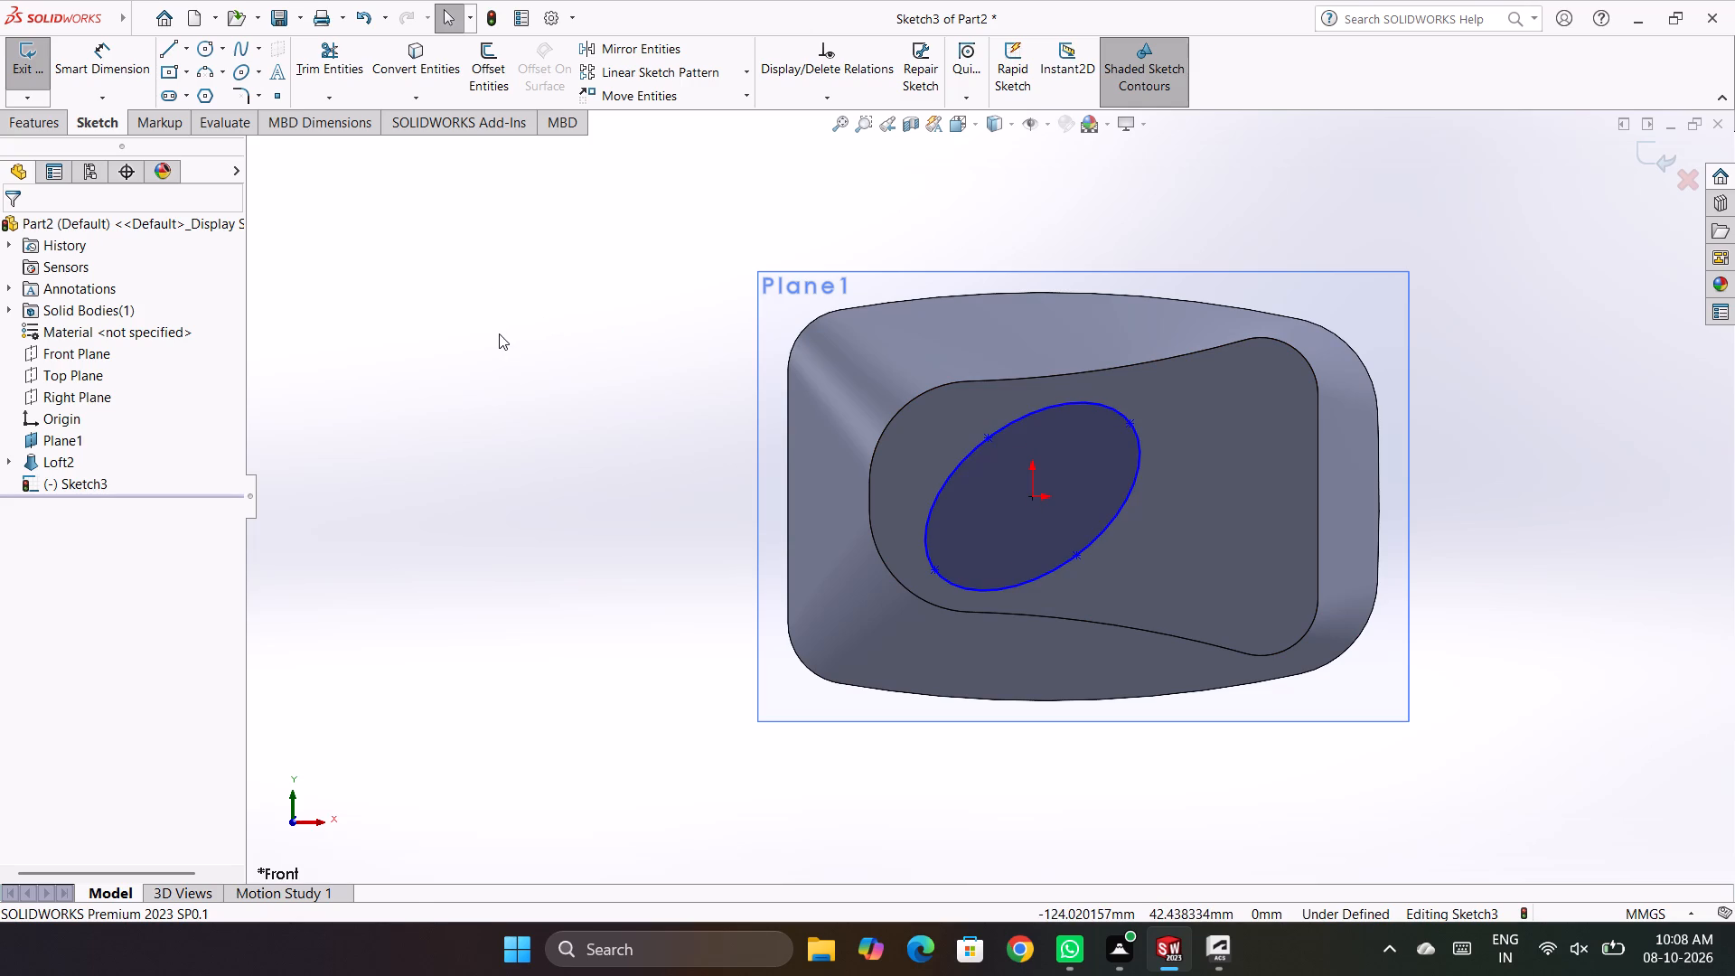
right_drag(499, 333, 436, 332)
click(989, 436)
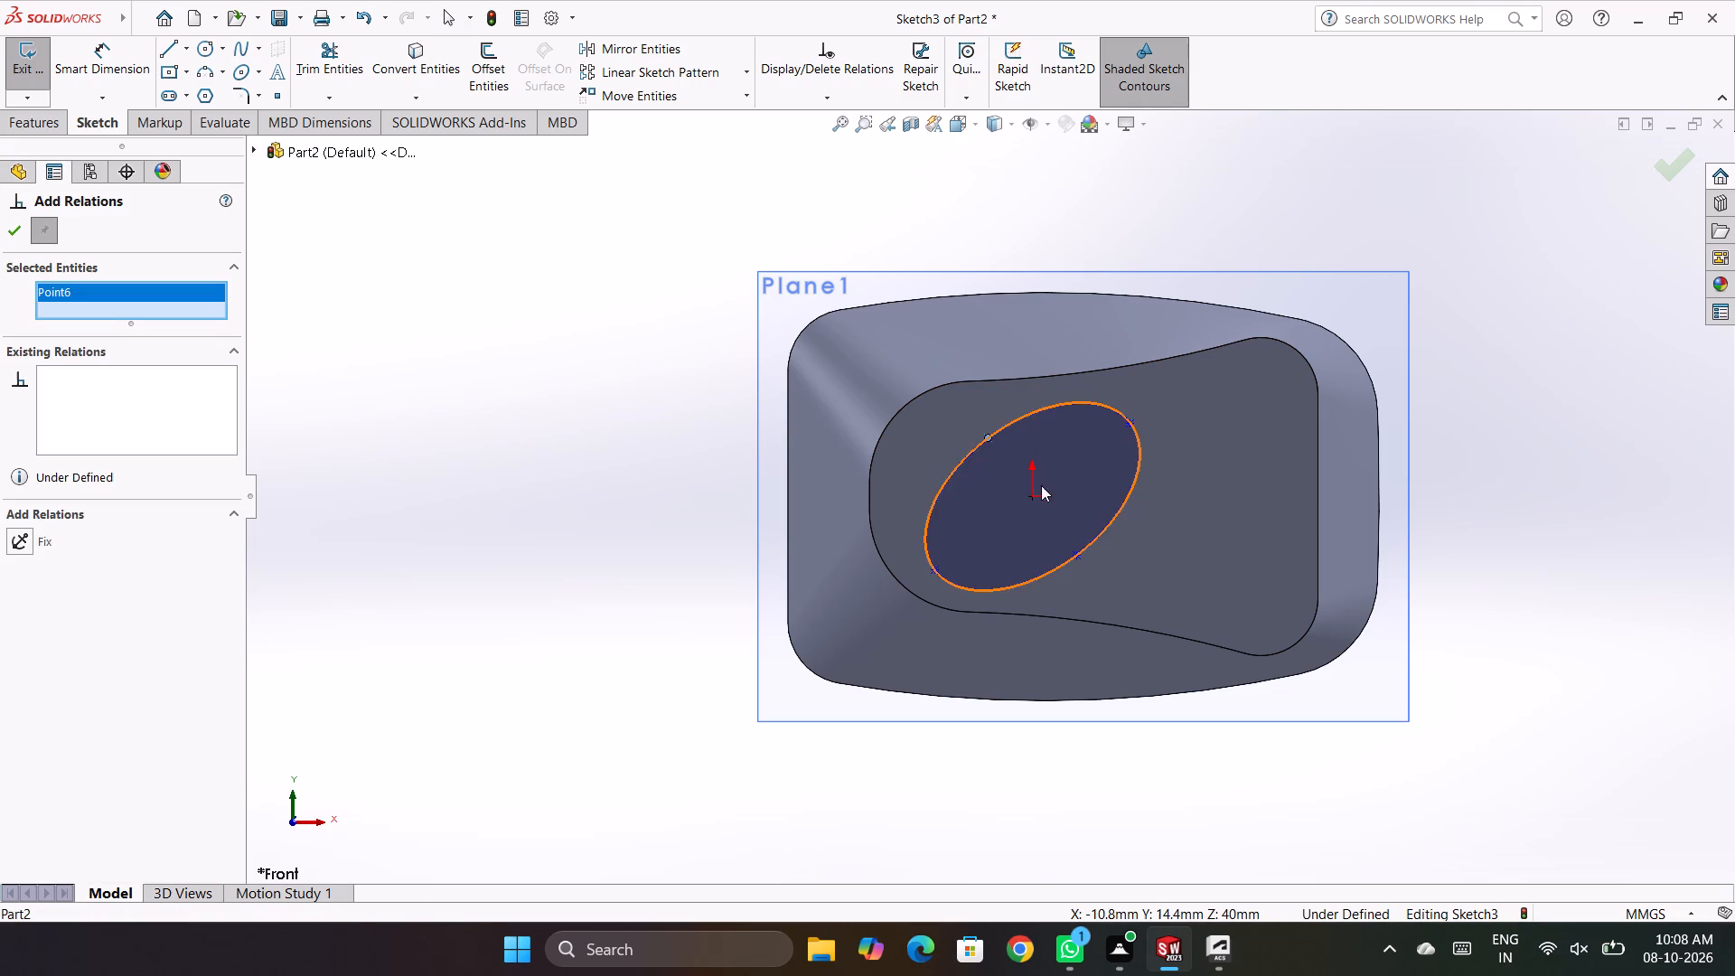
click(1030, 493)
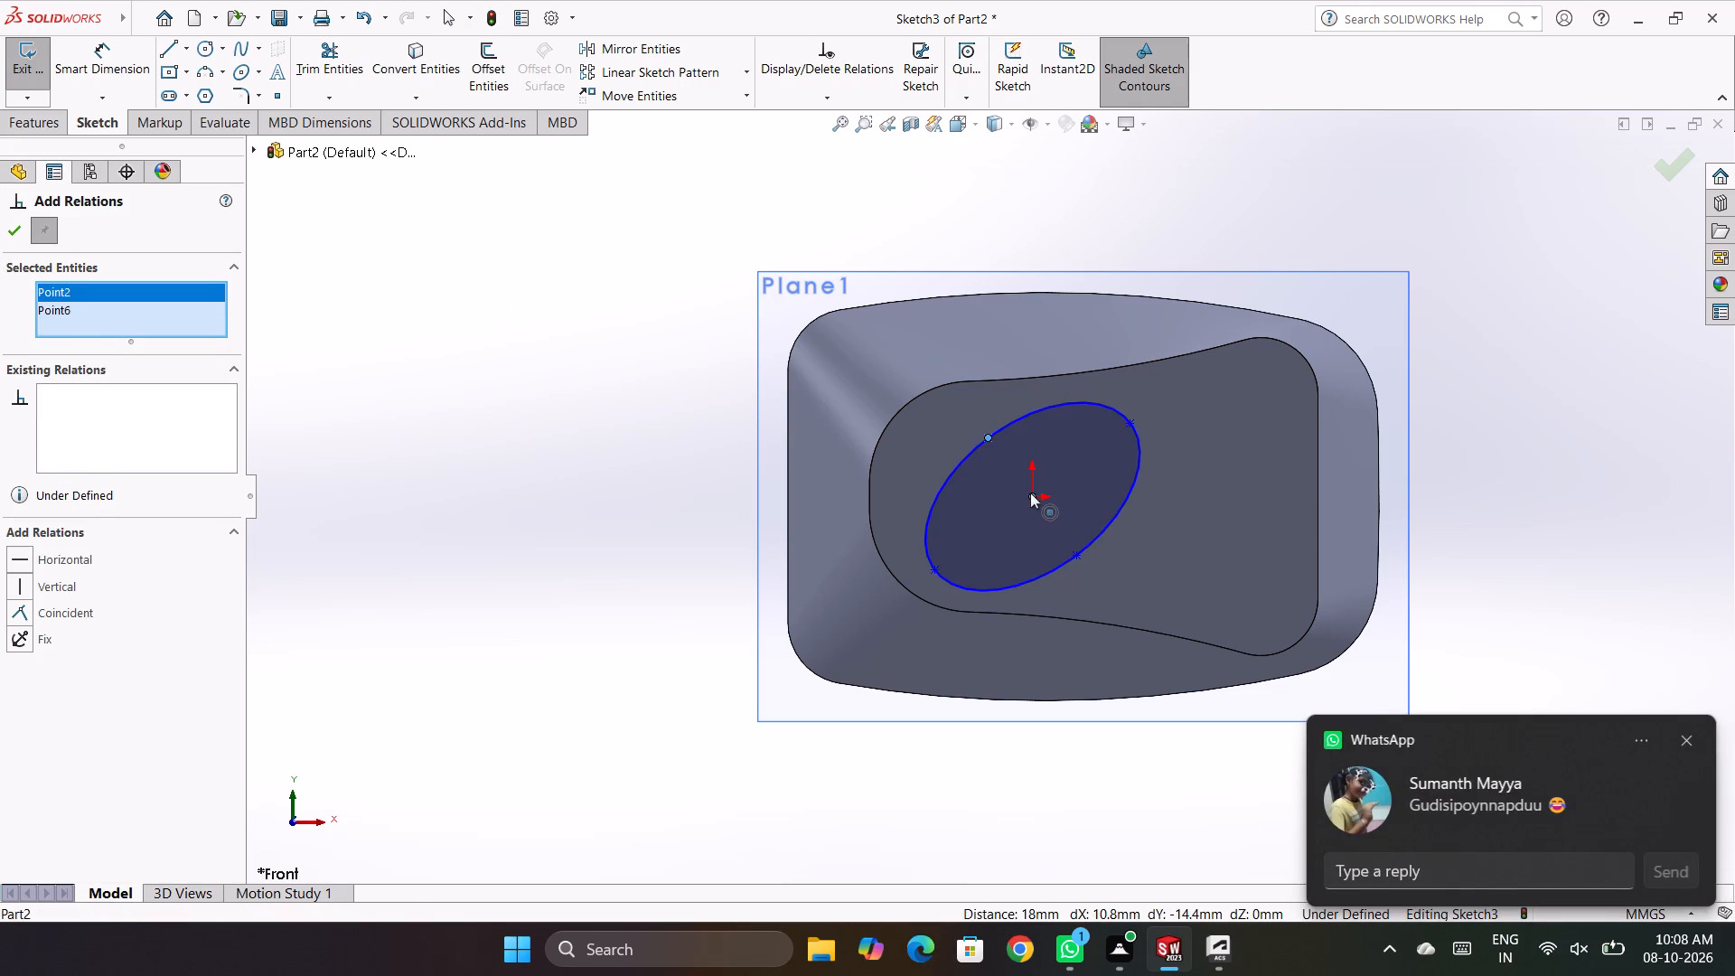
click(66, 559)
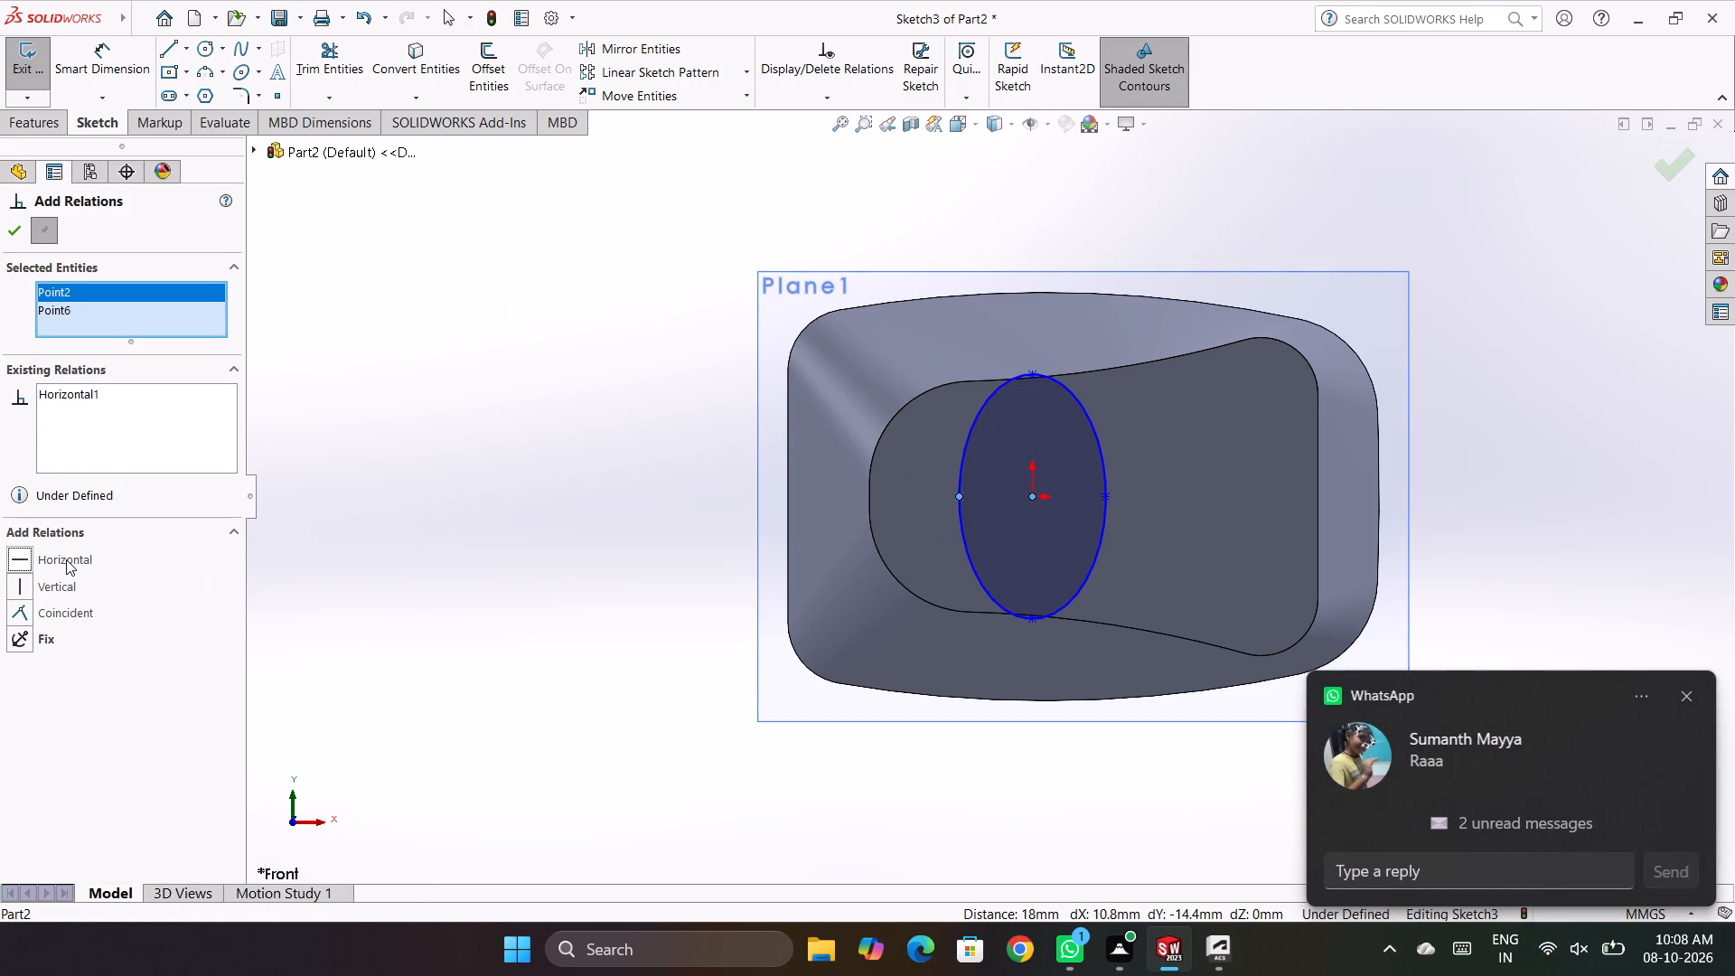
click(64, 583)
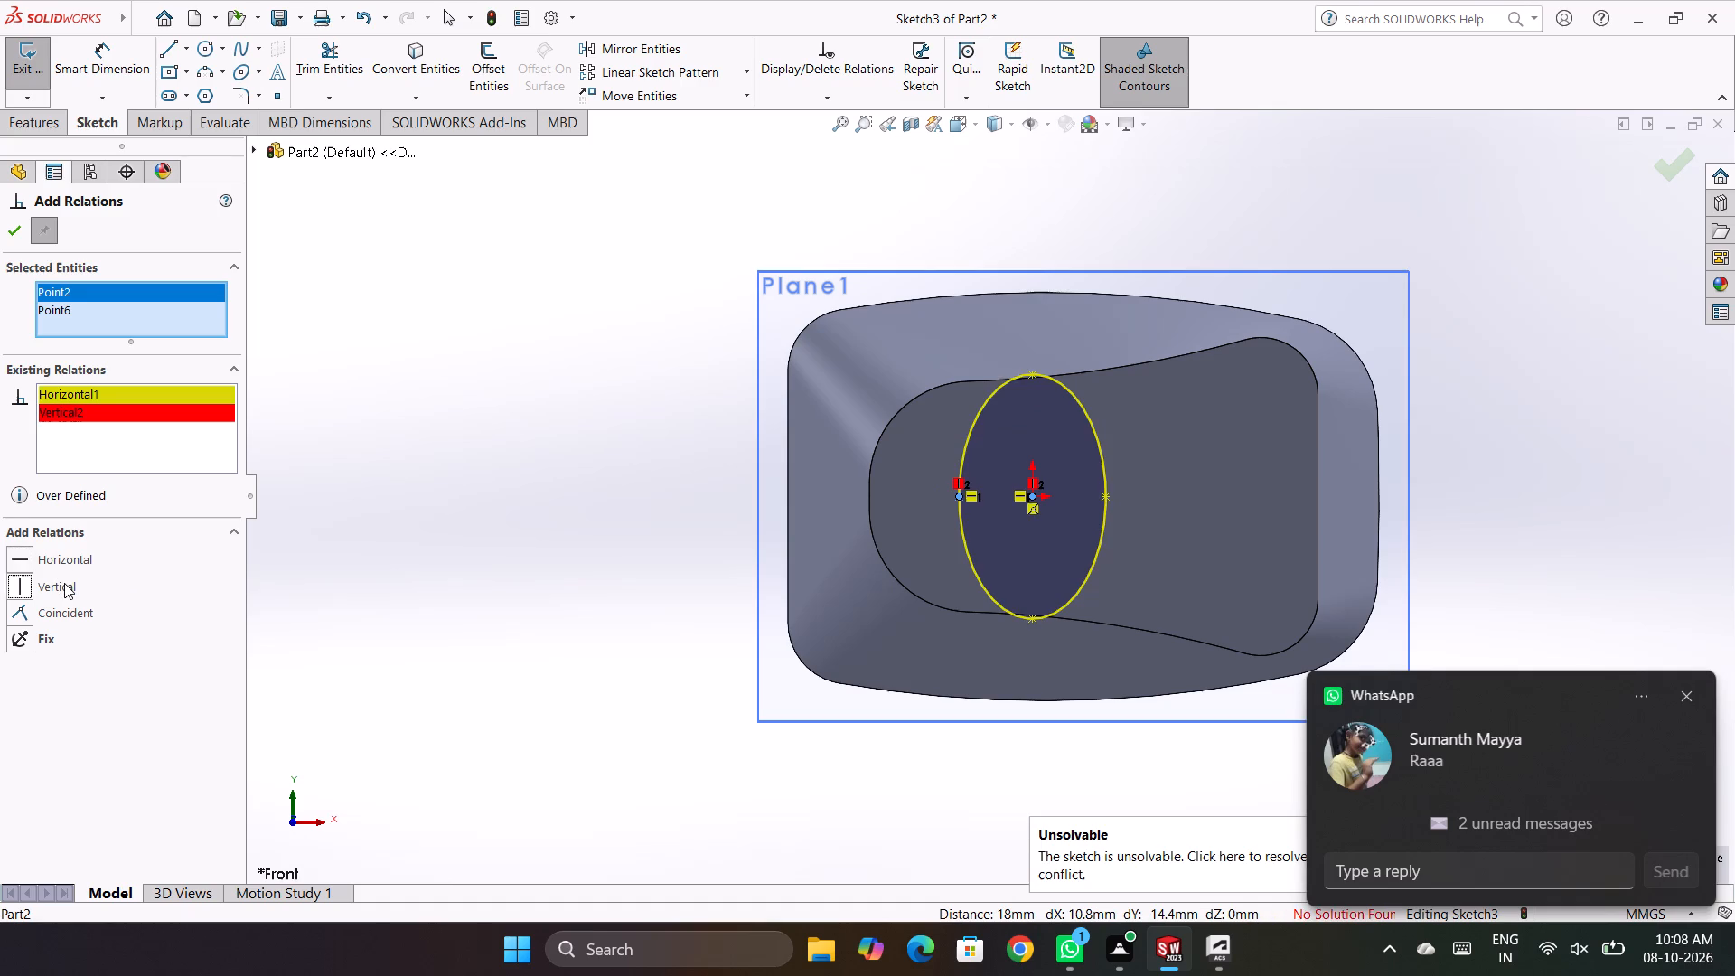
click(97, 397)
key(Delete)
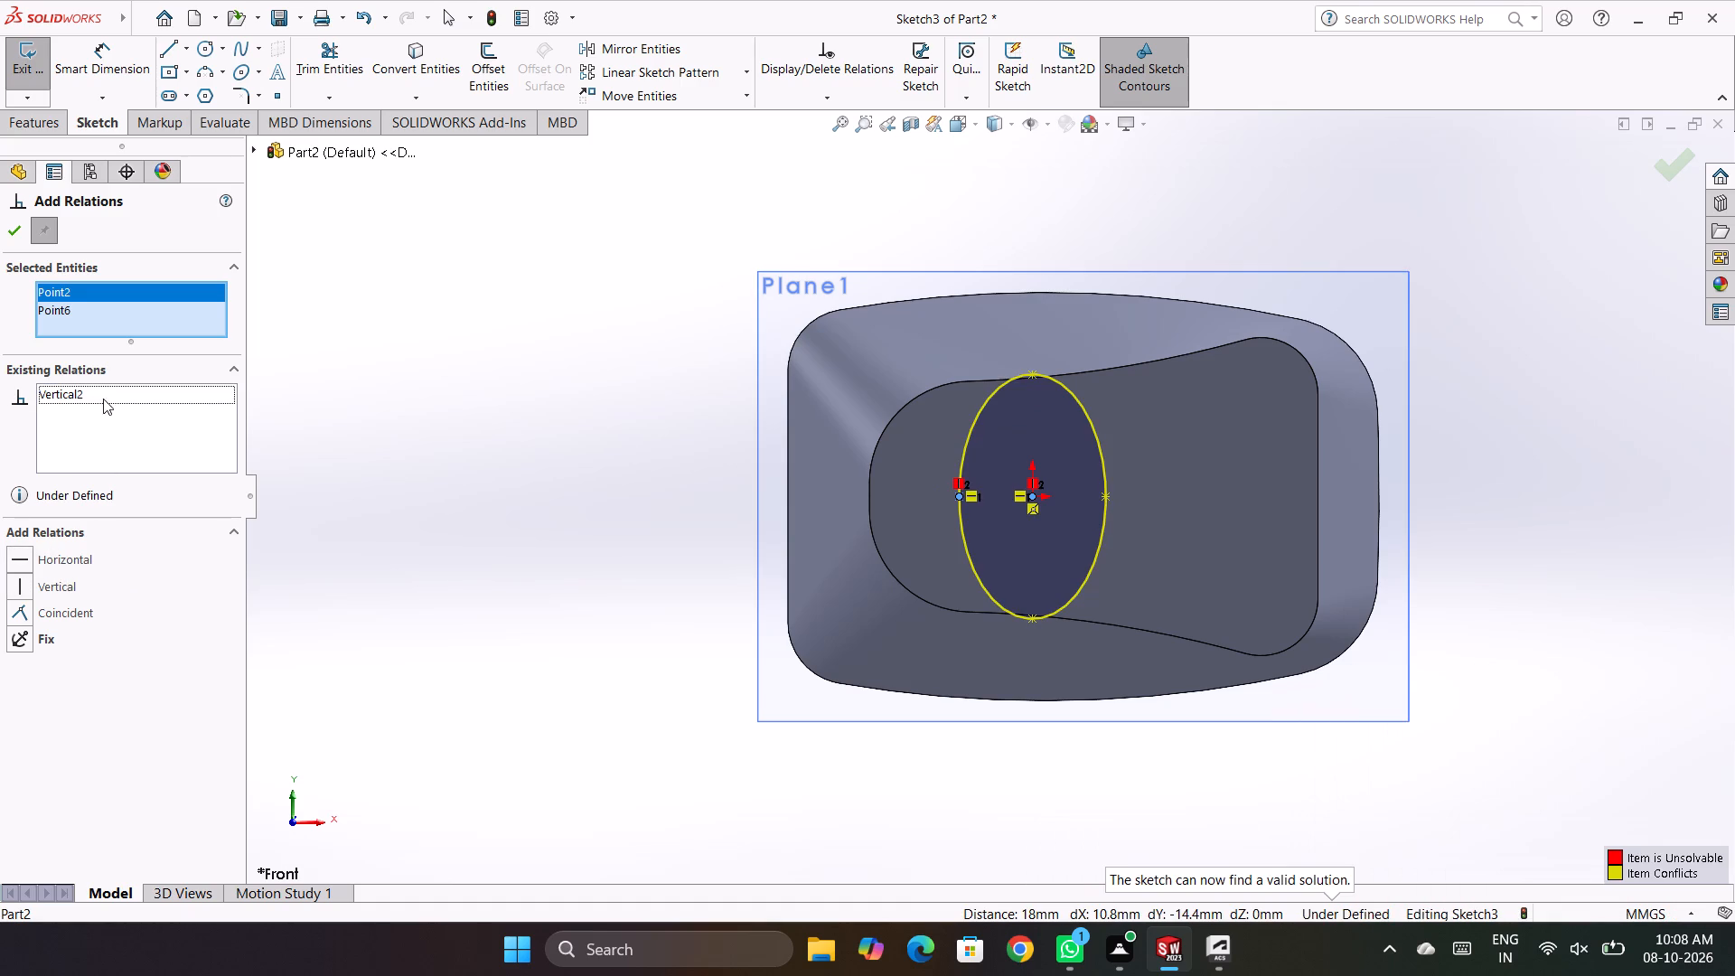
click(10, 232)
click(517, 395)
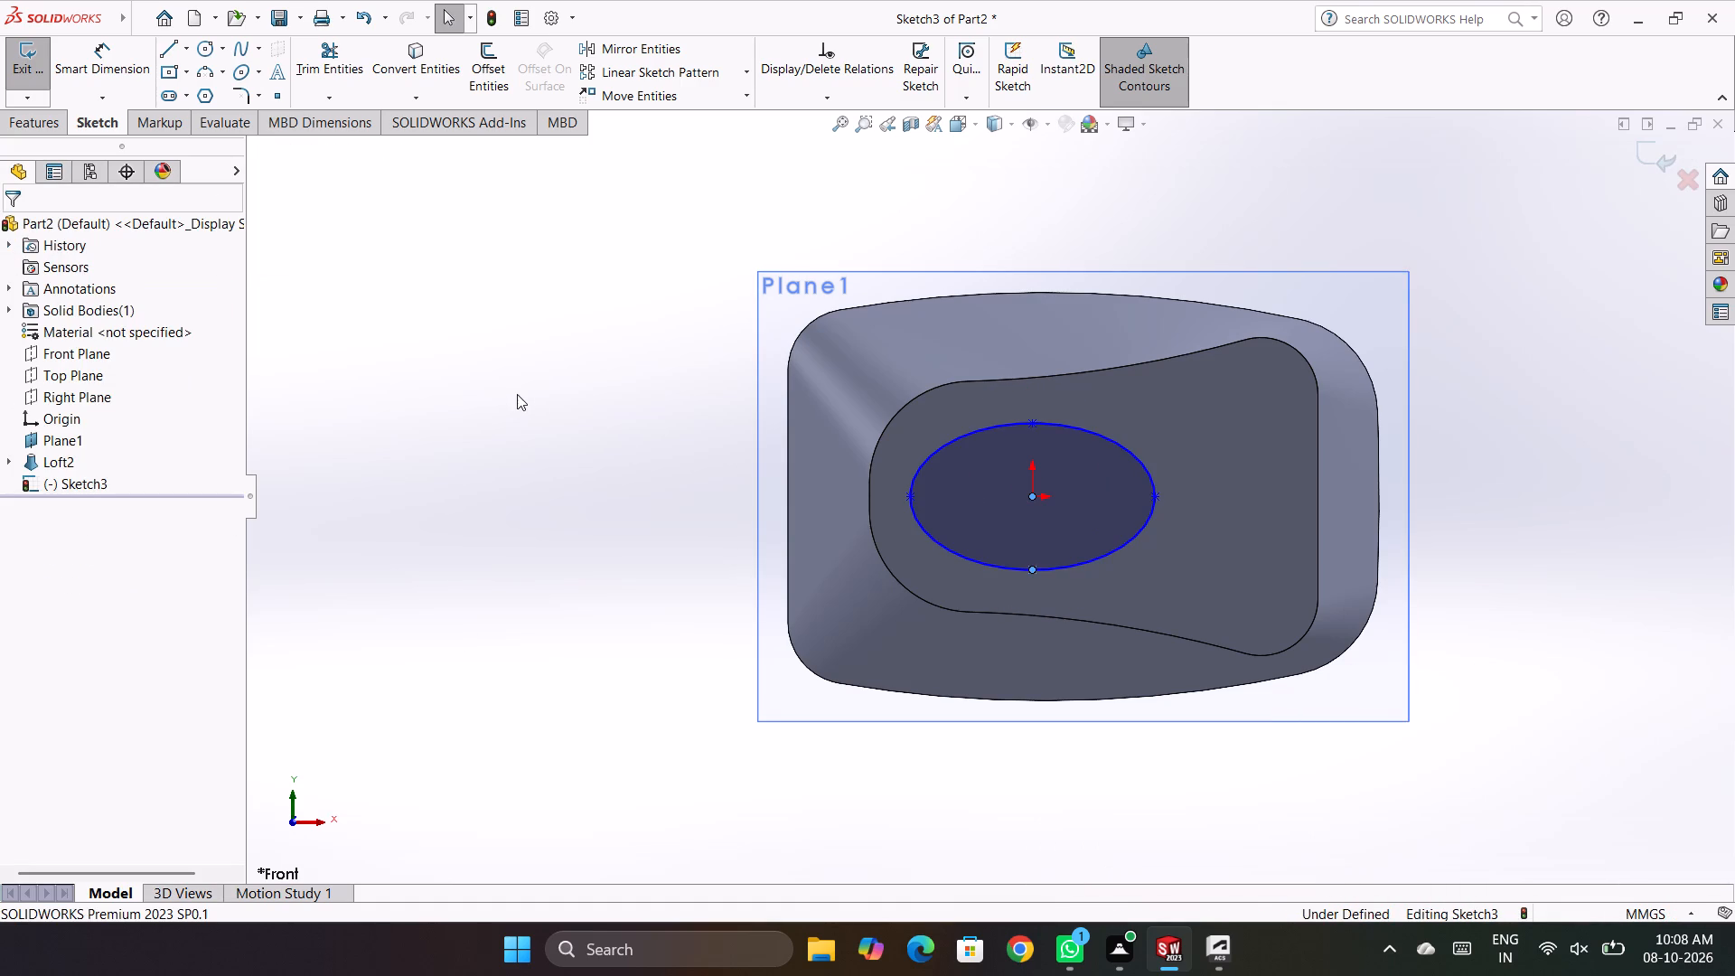
Set the ellipse's major radius to 48/2 mm and its minor radius to 36/2 mm.
click(915, 514)
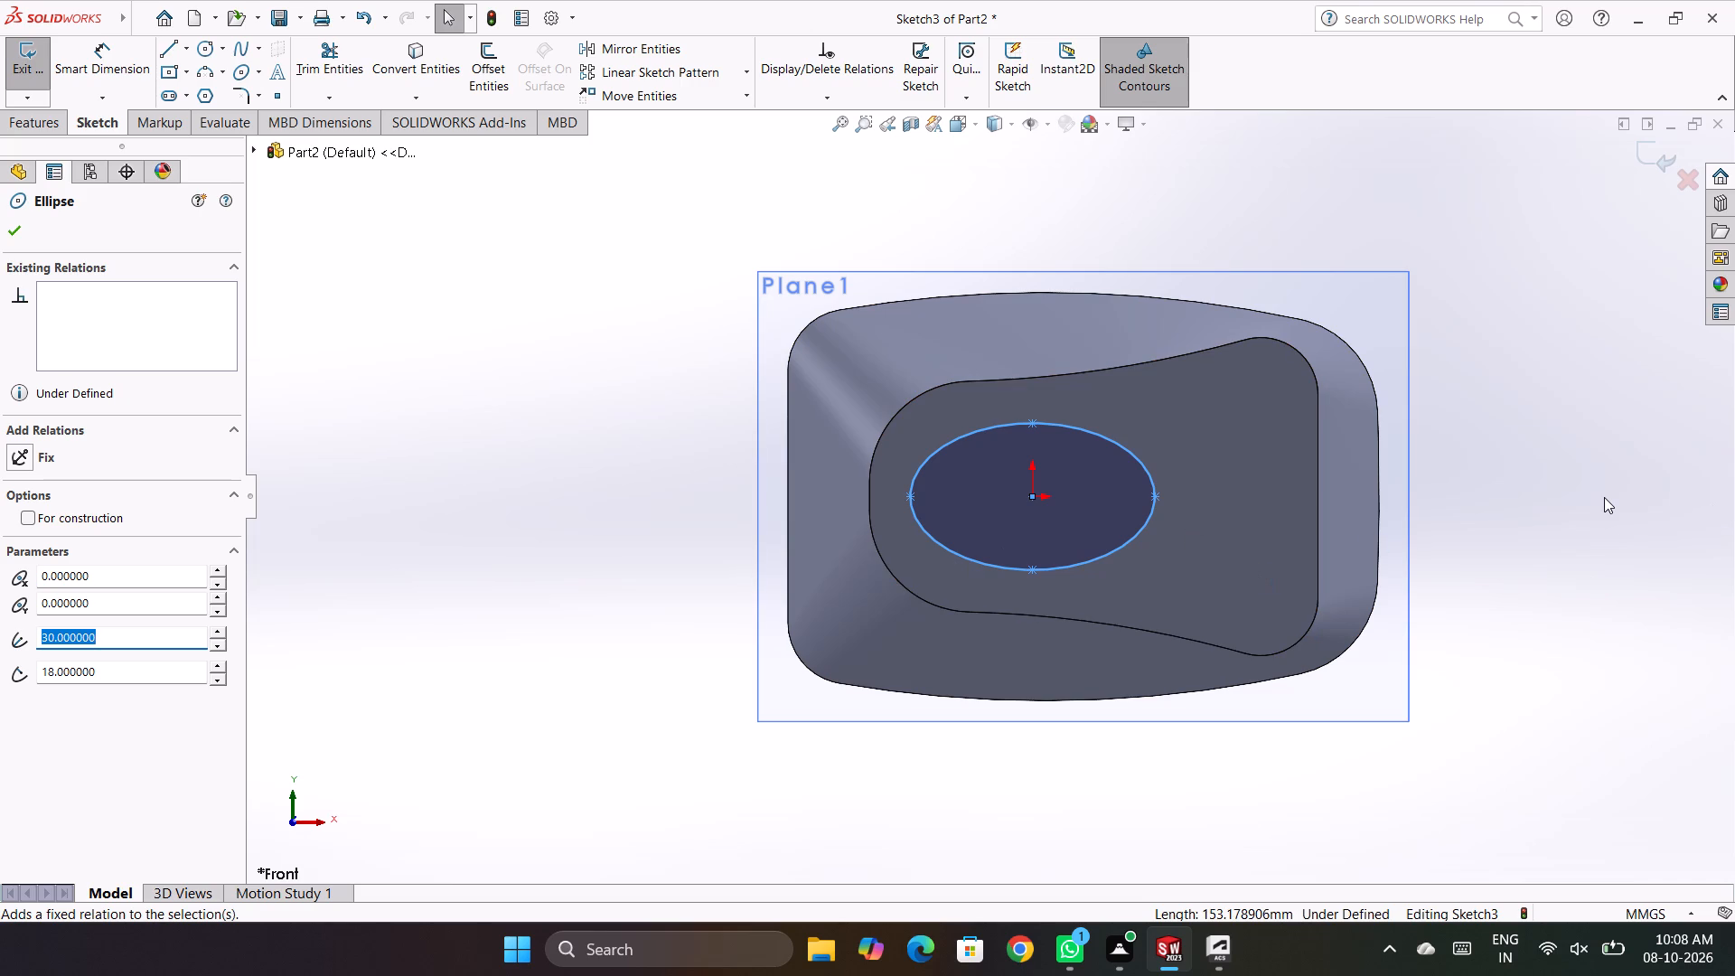
text(48/)
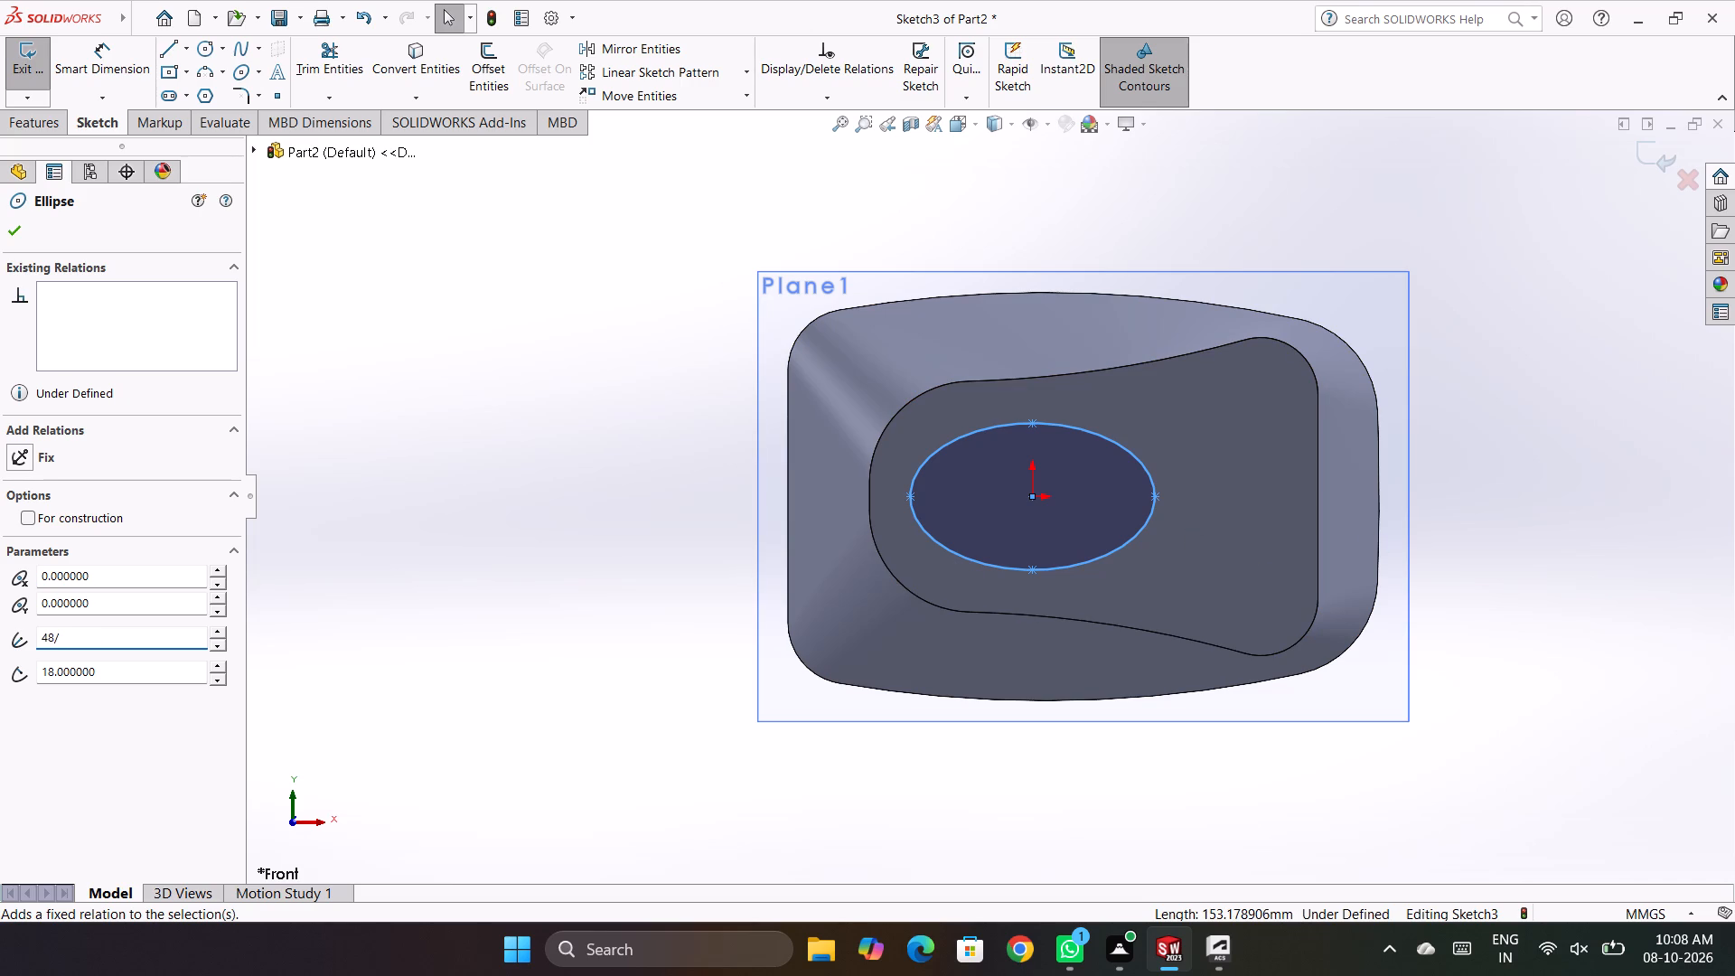
key(2)
key(Return)
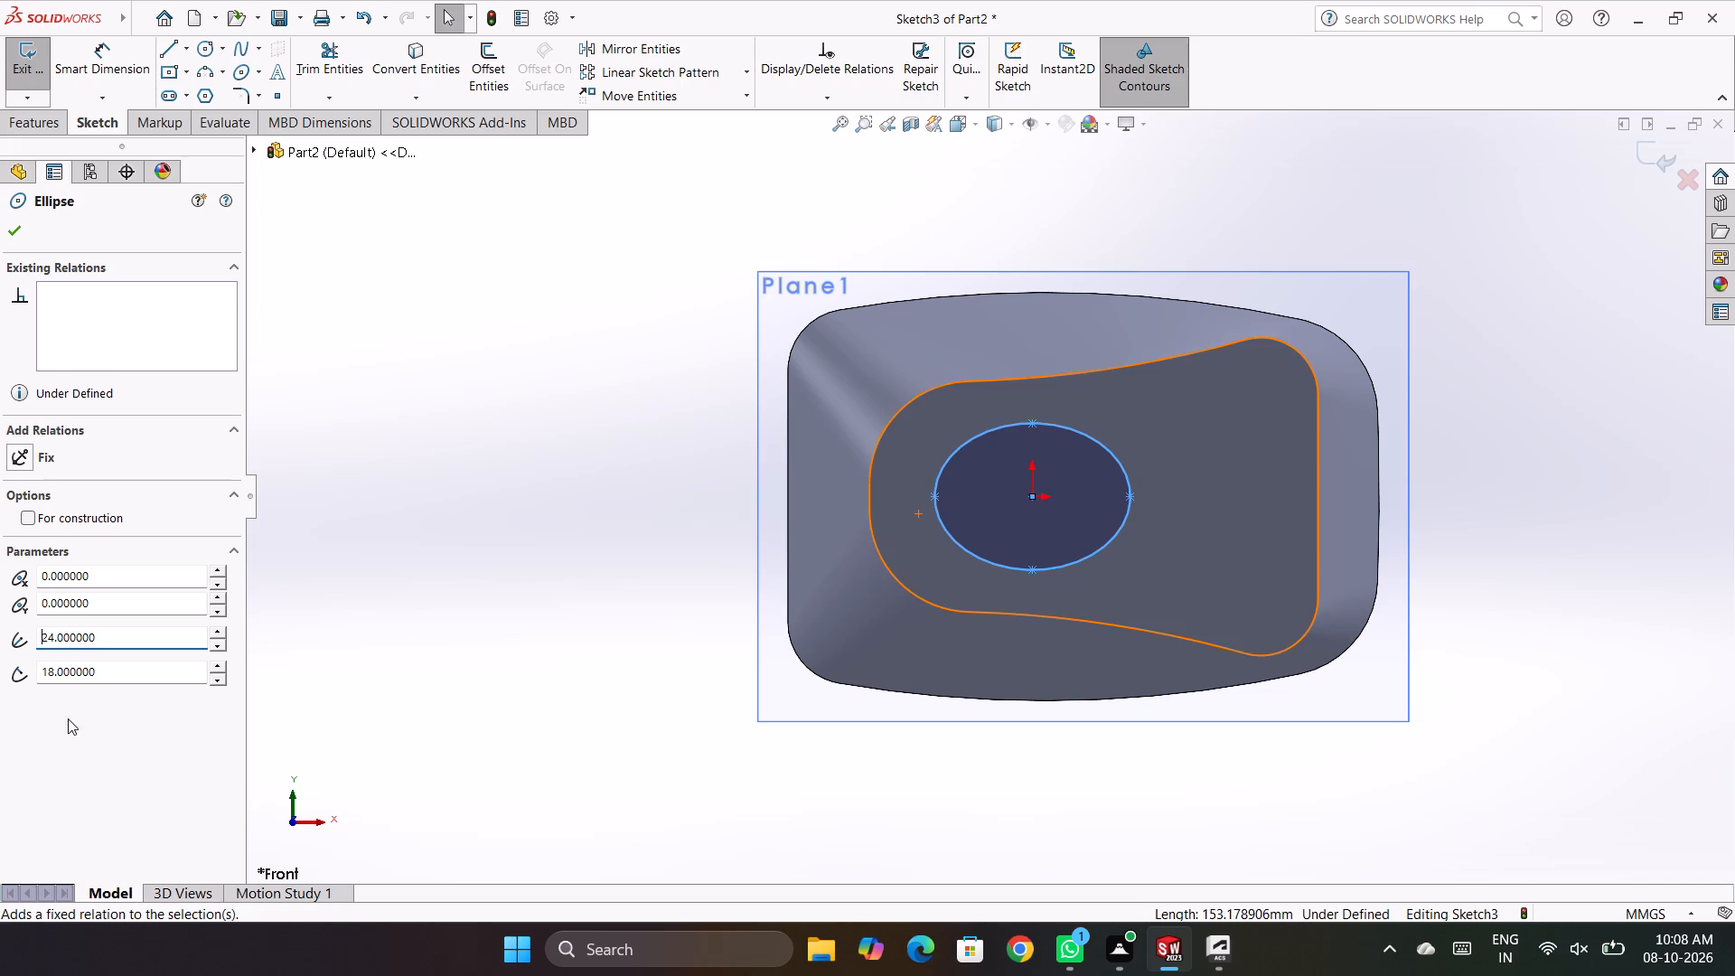
click(106, 673)
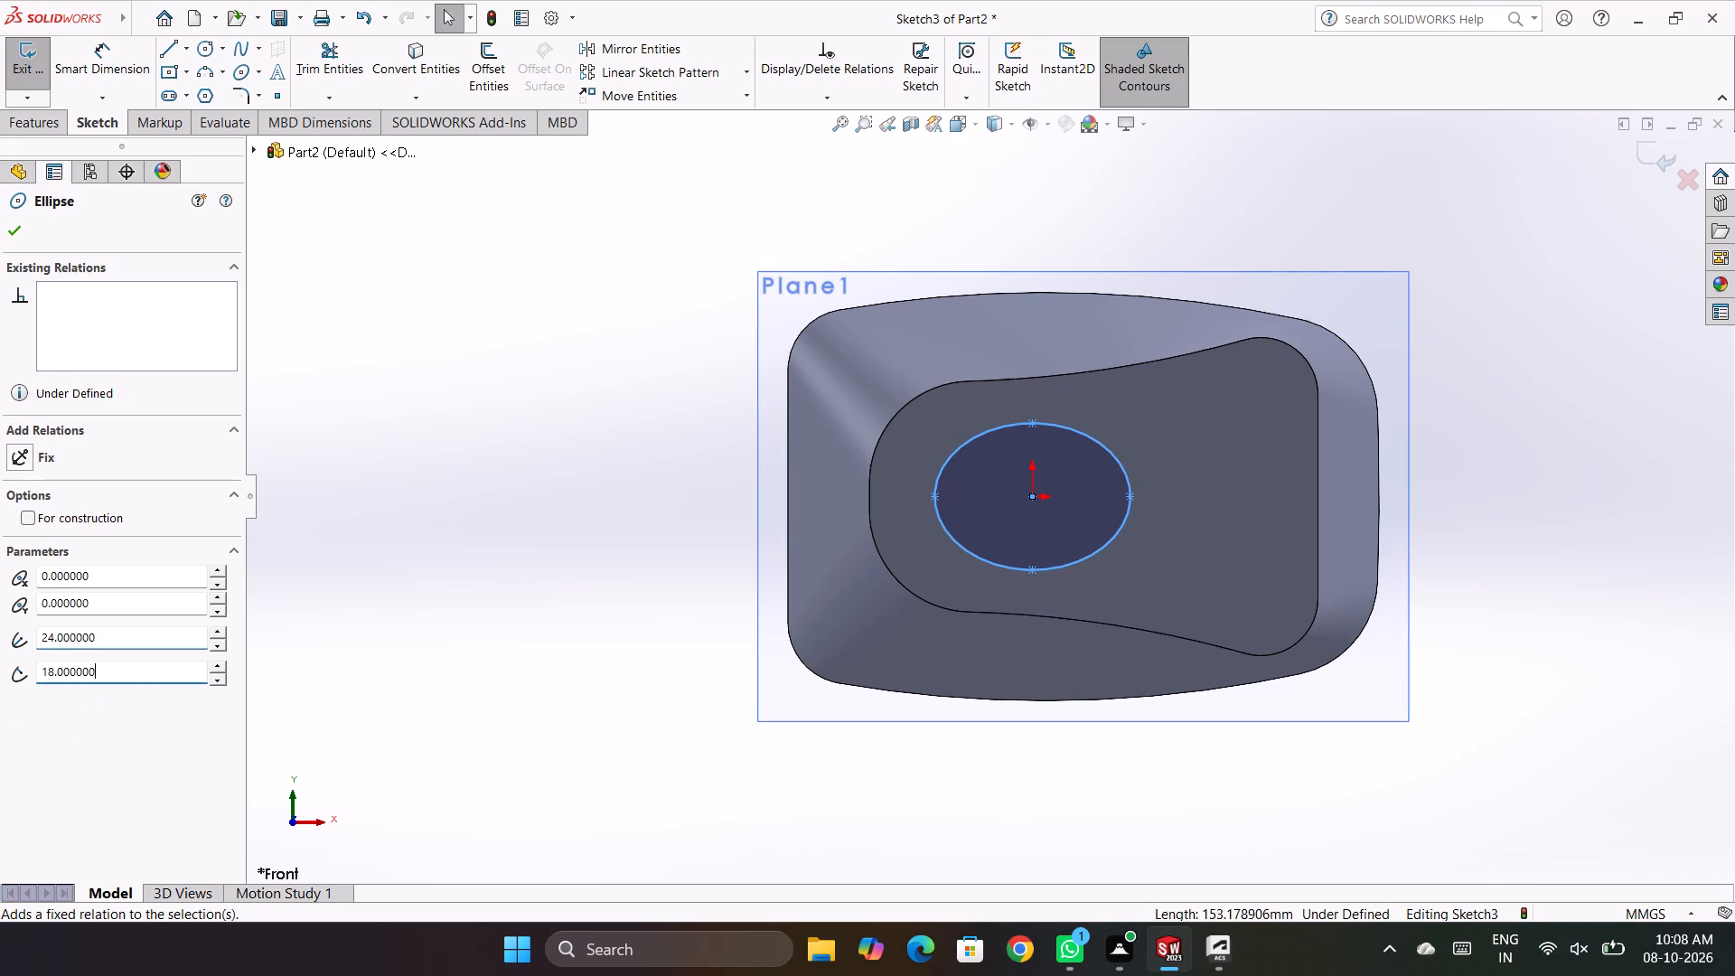
drag(112, 680, 0, 687)
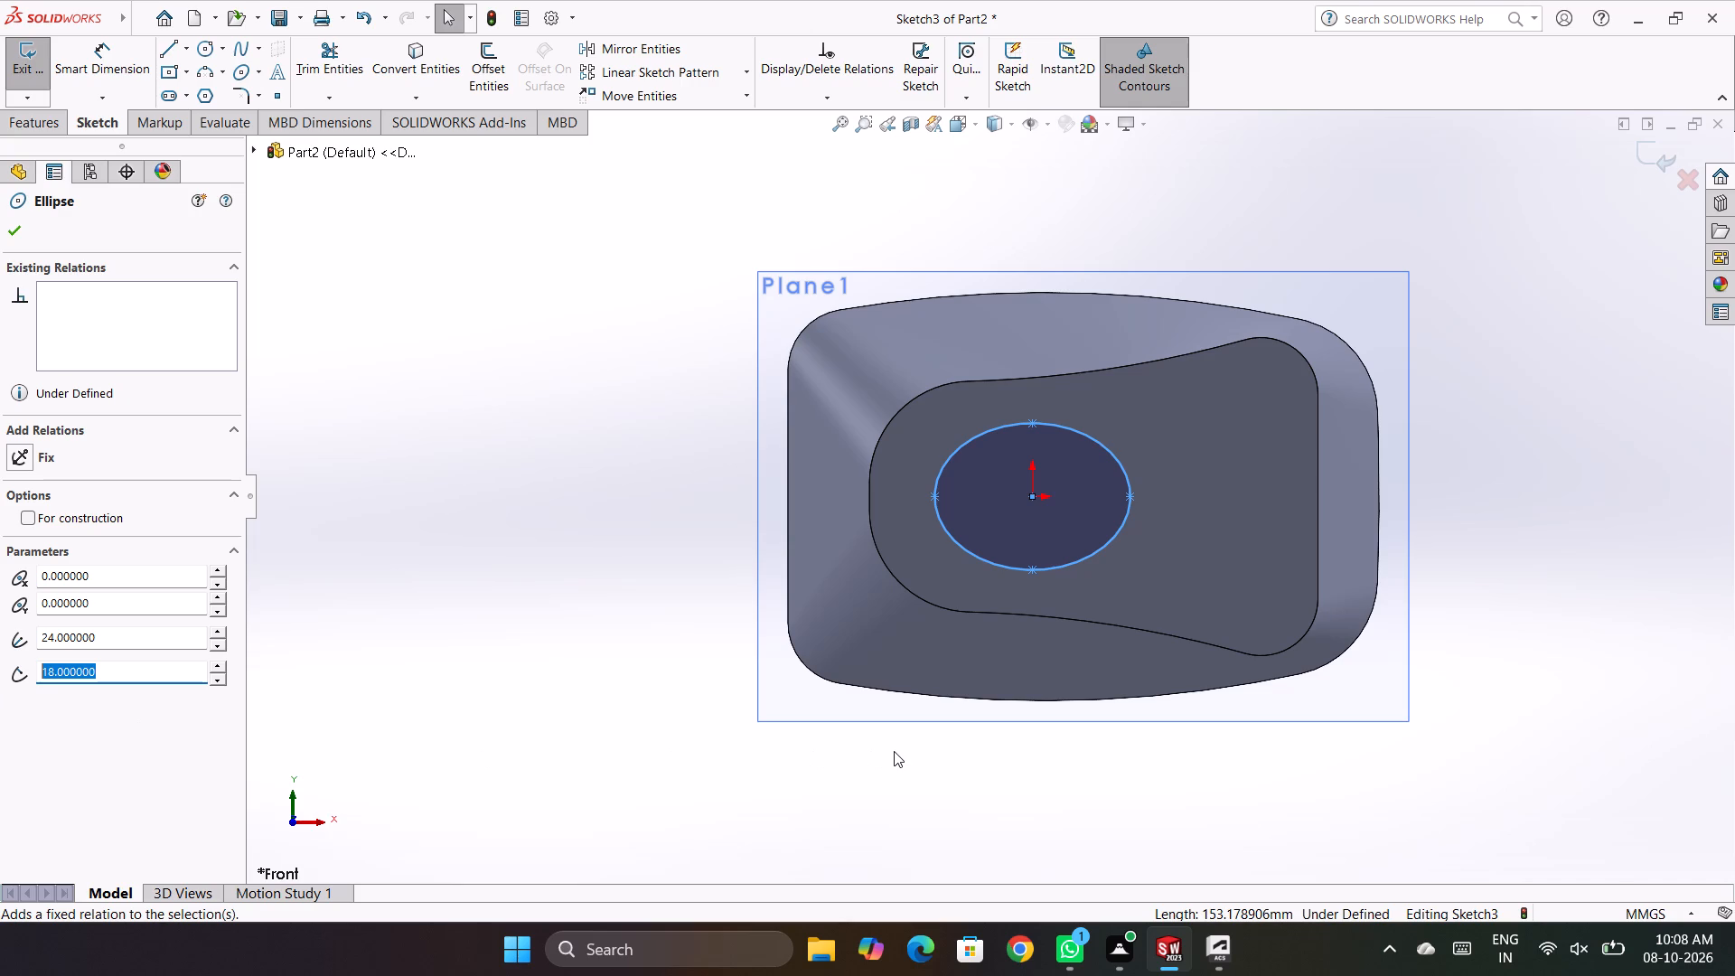
text(36/2)
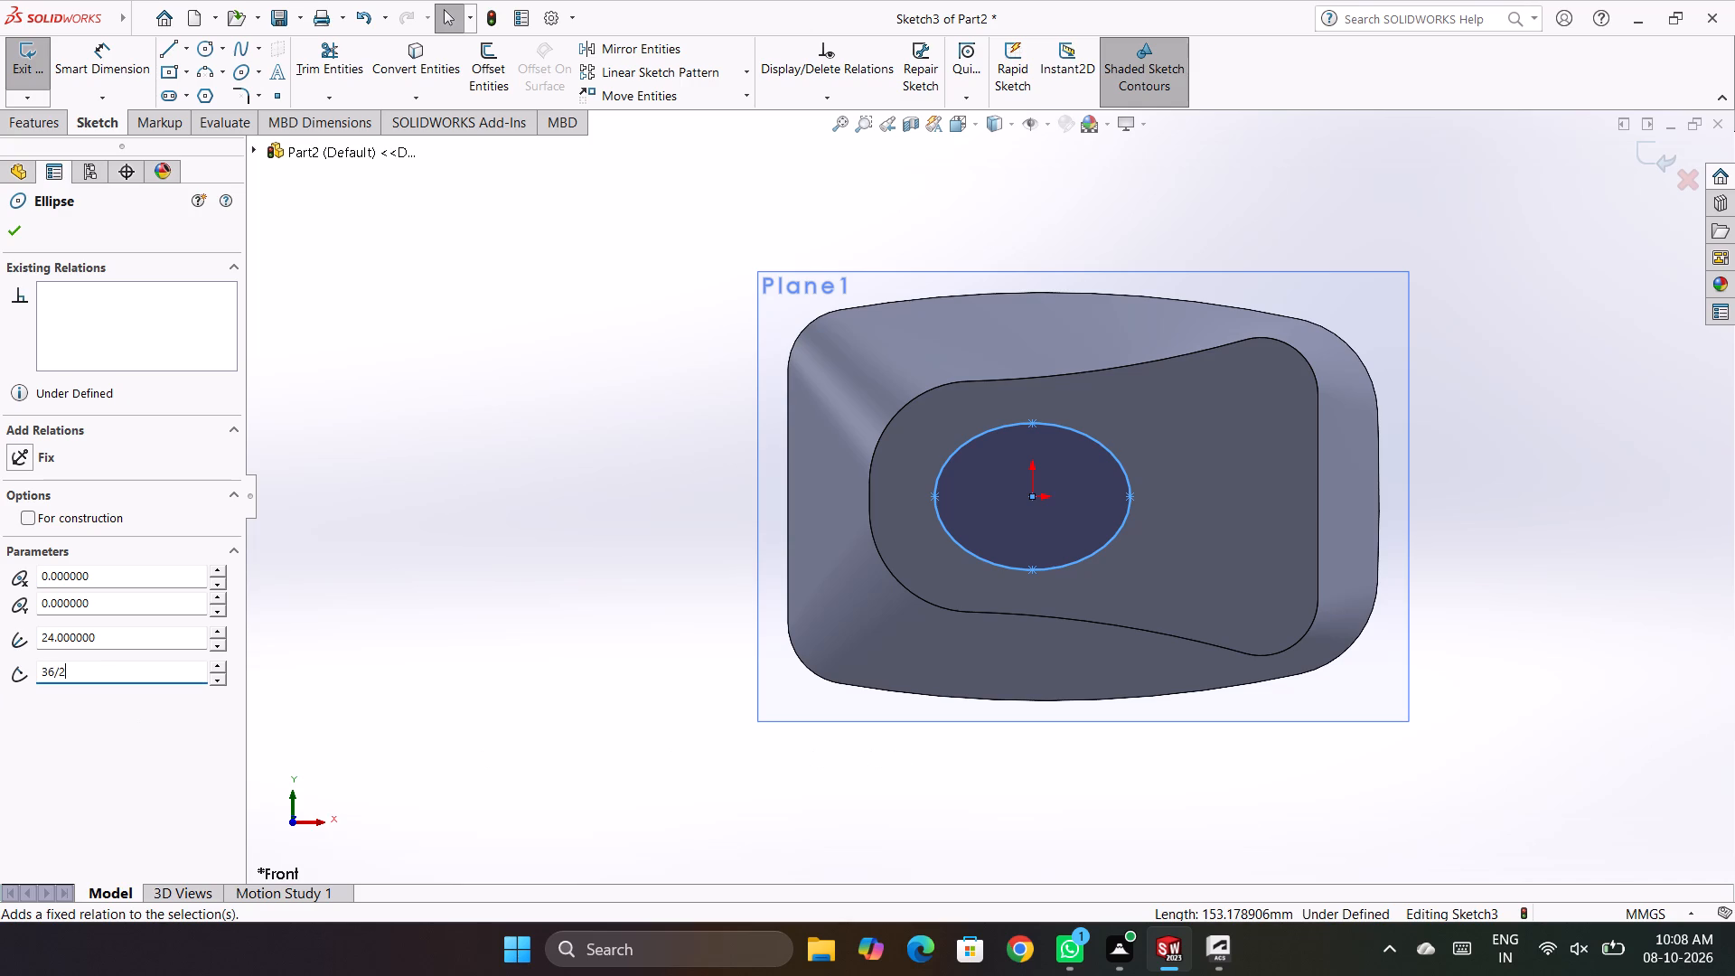
key(Return)
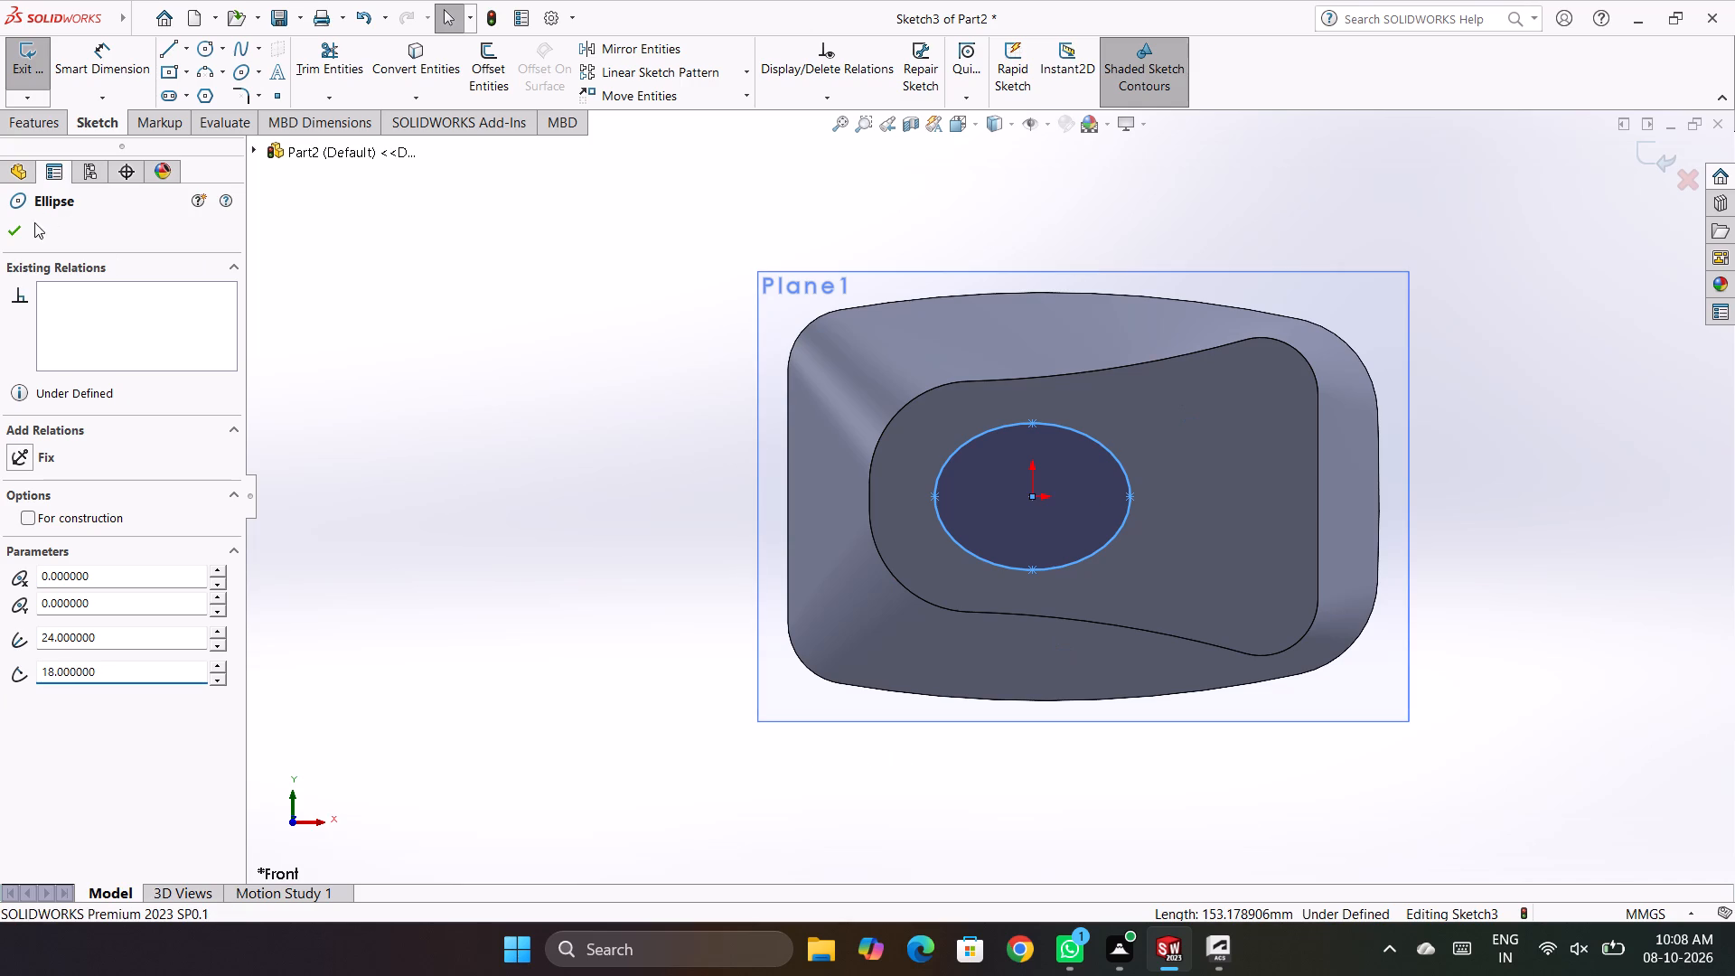
click(8, 230)
click(562, 429)
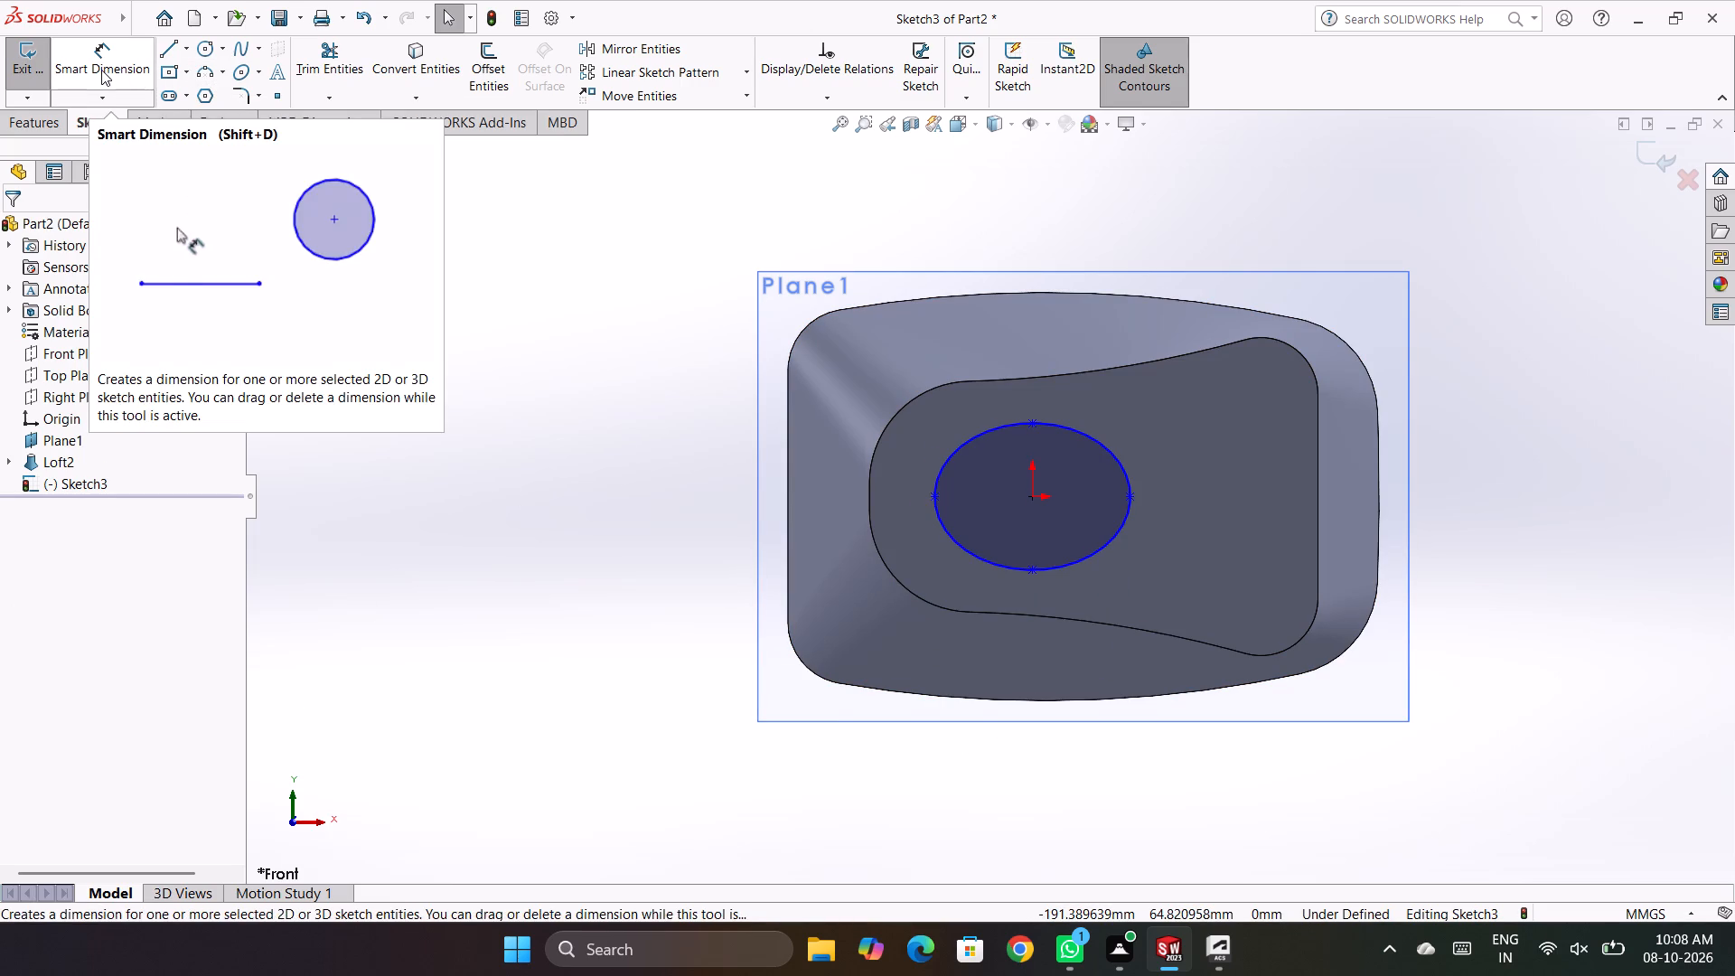
Sketch an 18 mm construction line from the ellipse's centre straight up to its upper minor-axis vertex.
right_drag(425, 384, 333, 298)
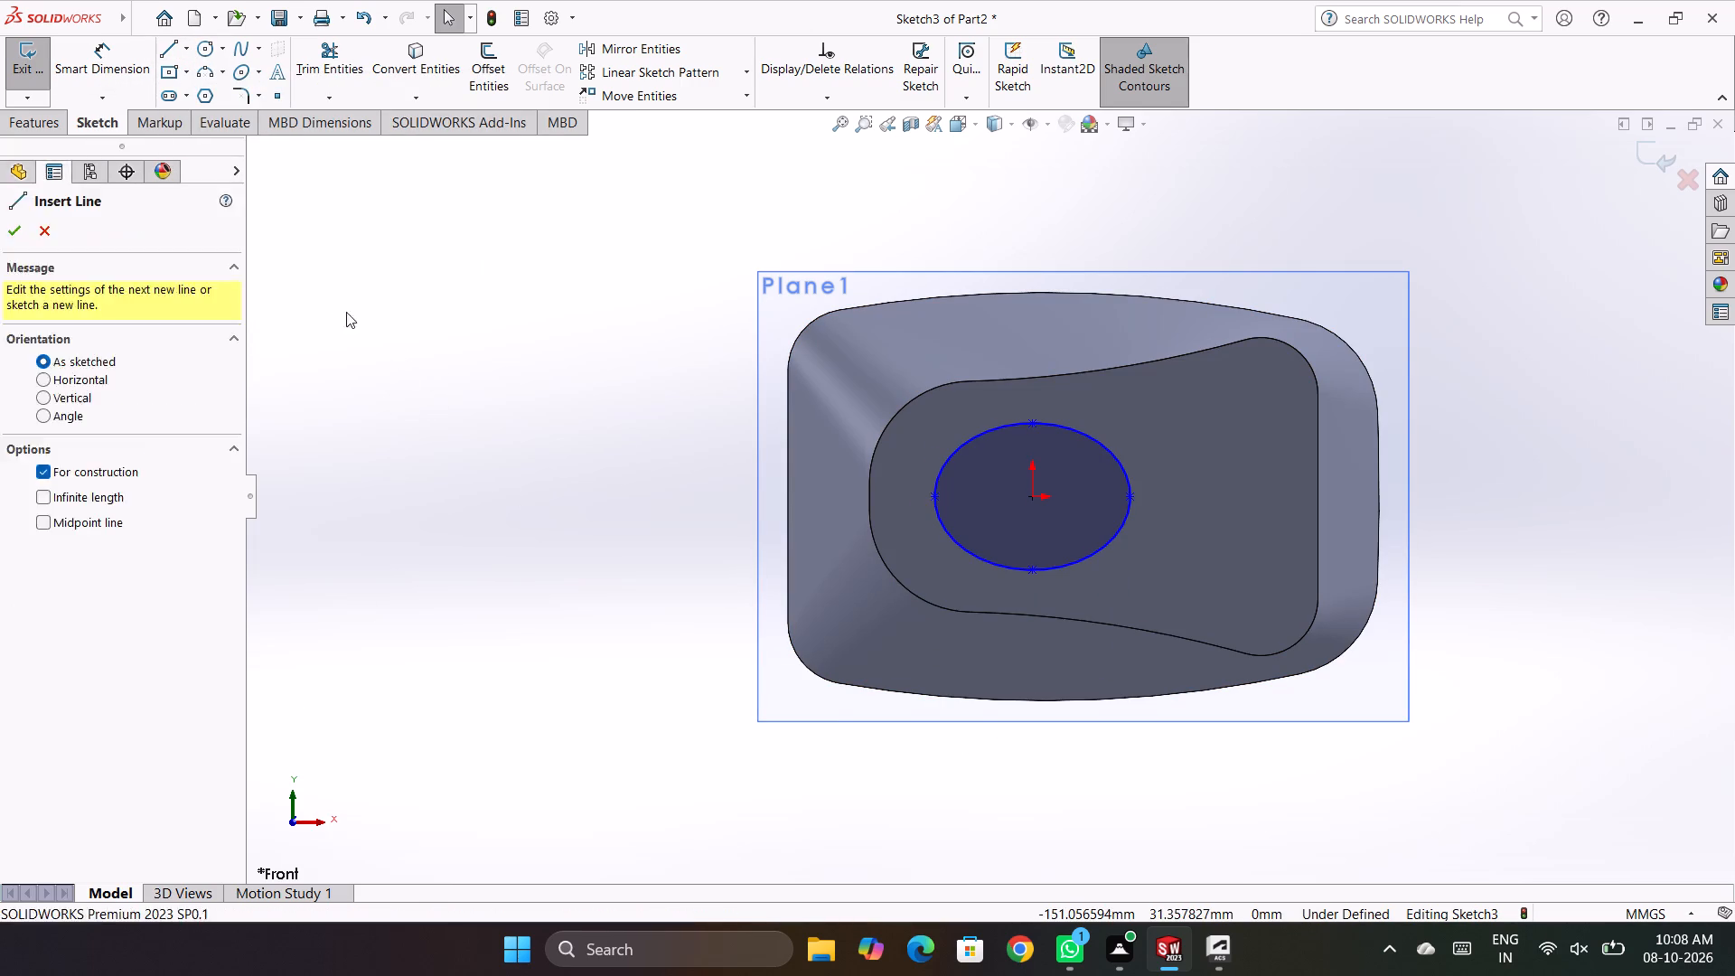
click(1029, 497)
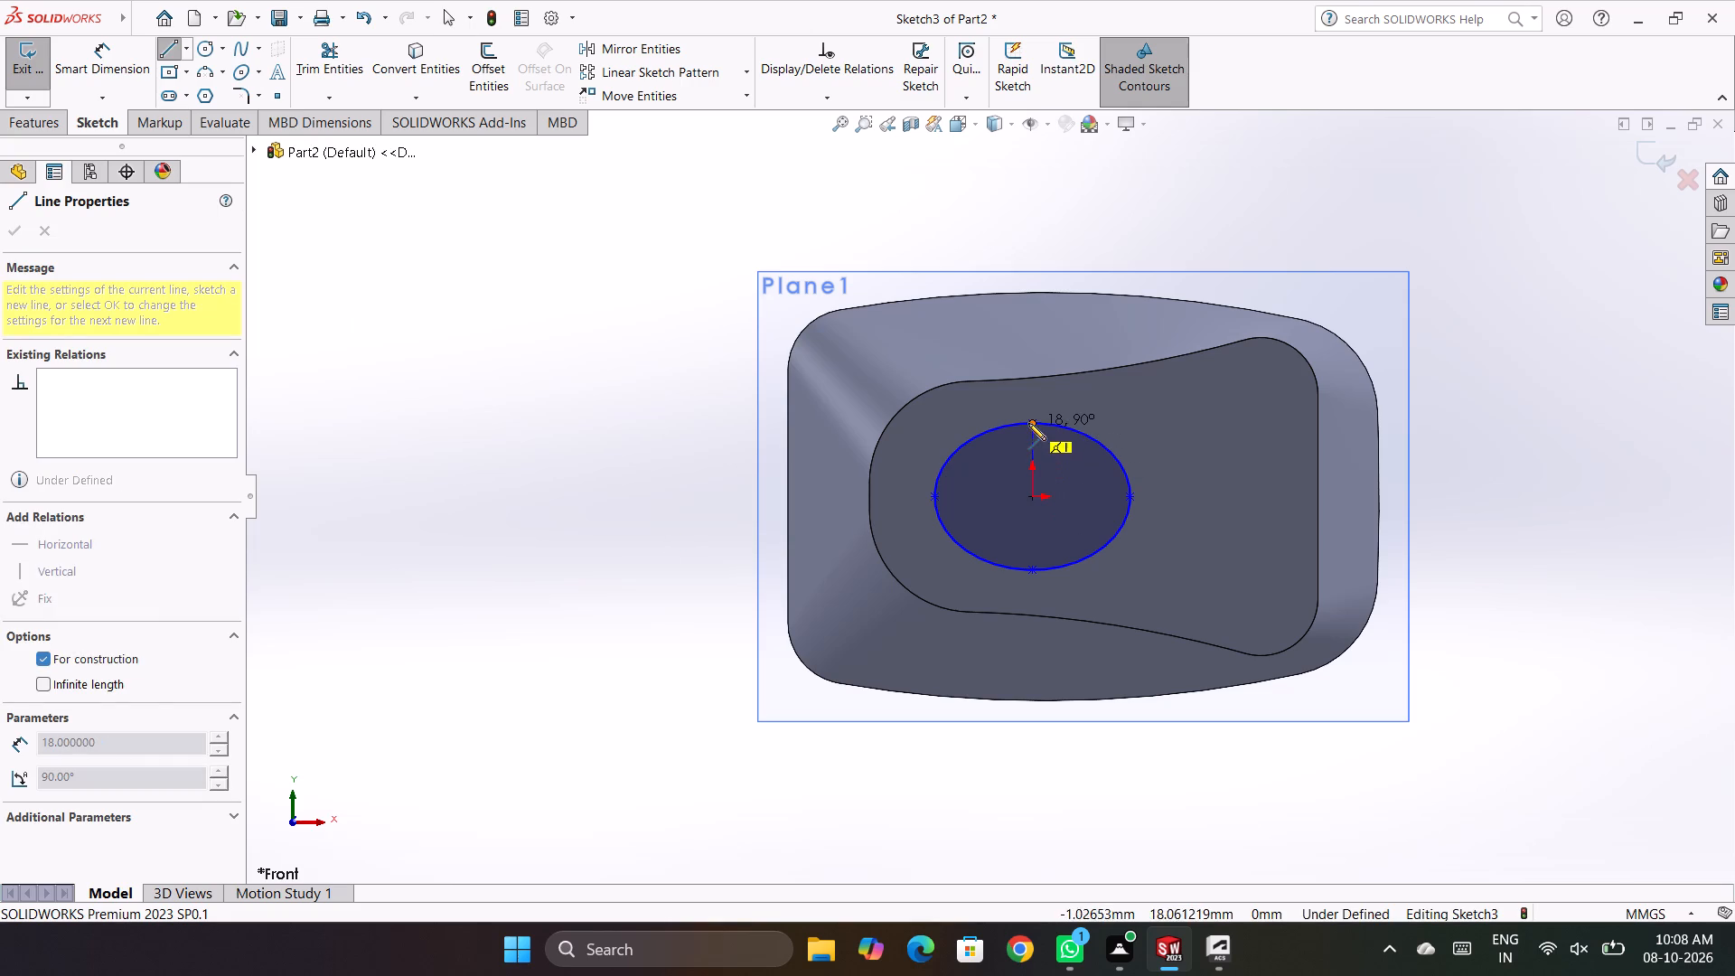
click(1033, 426)
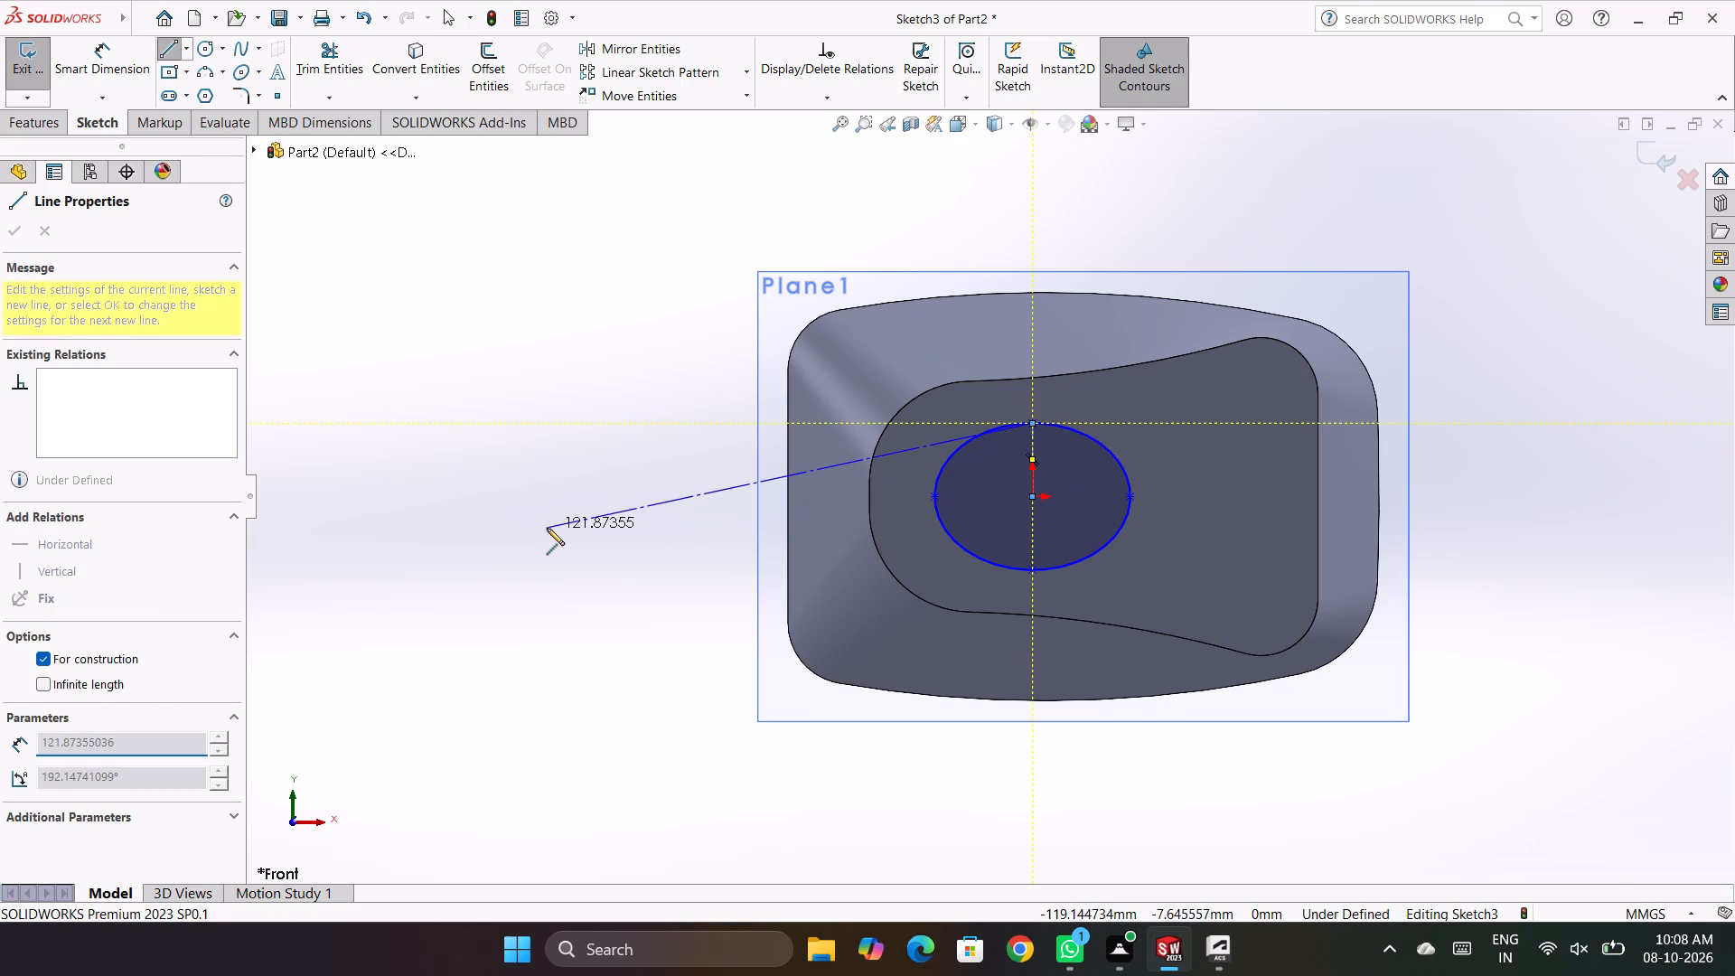
key(Escape)
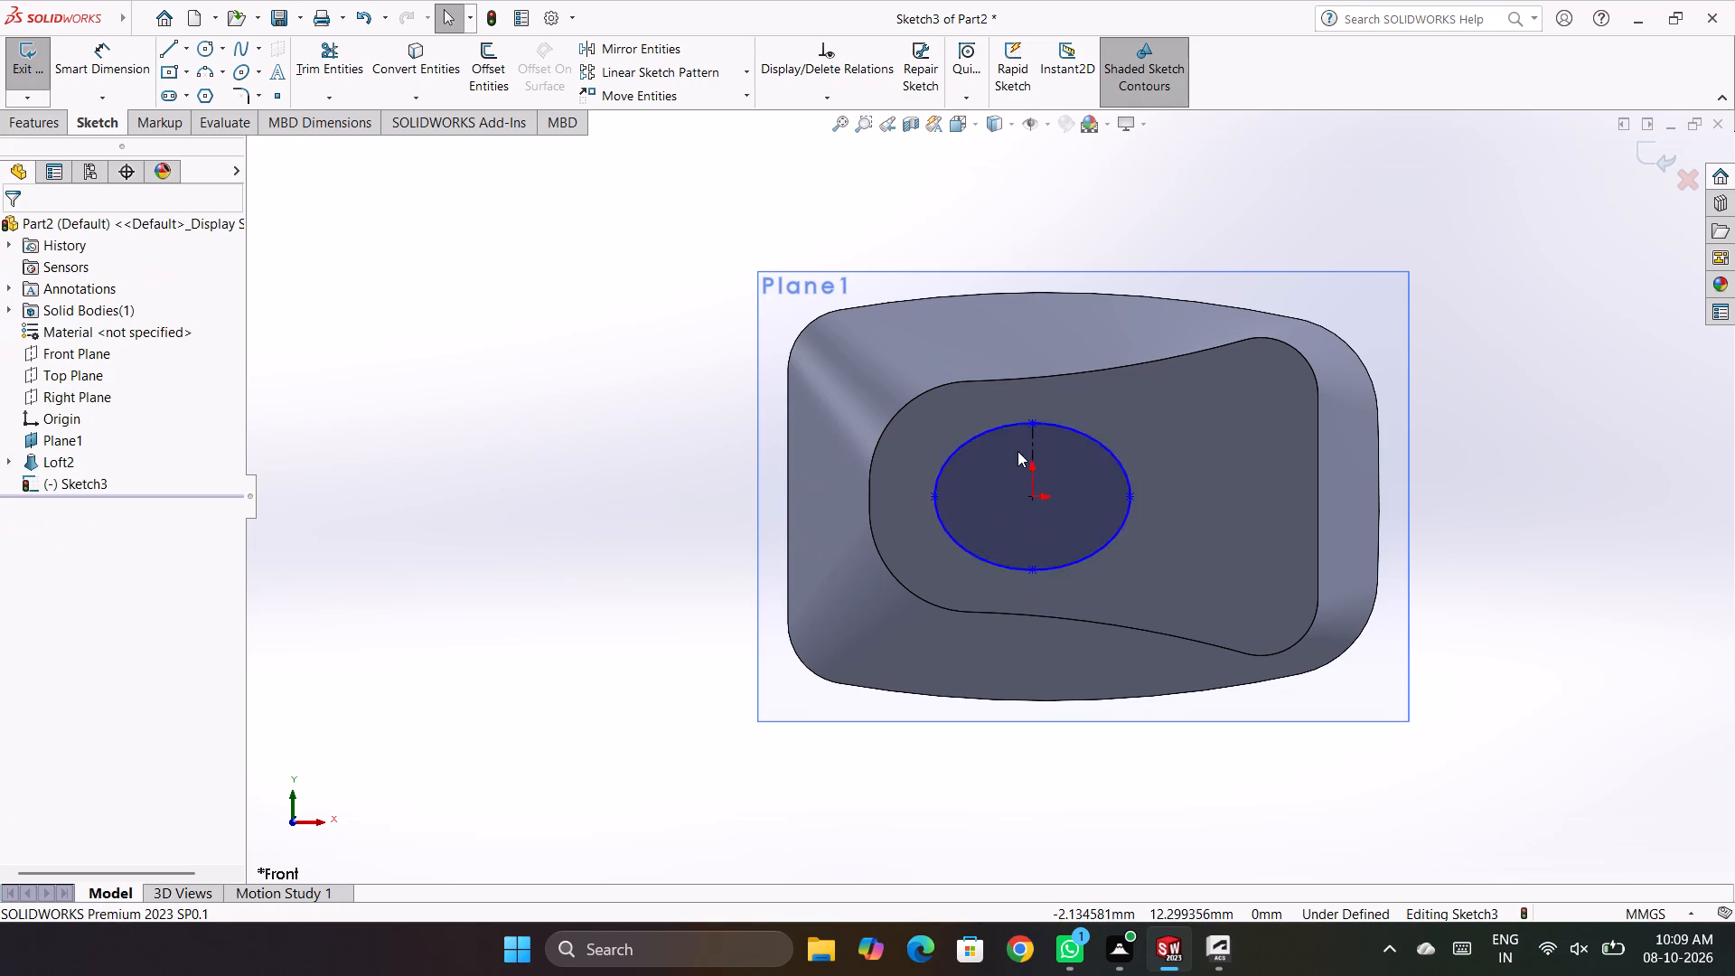
Apply a vertical relation to the construction line inside the ellipse.
right_click(1035, 446)
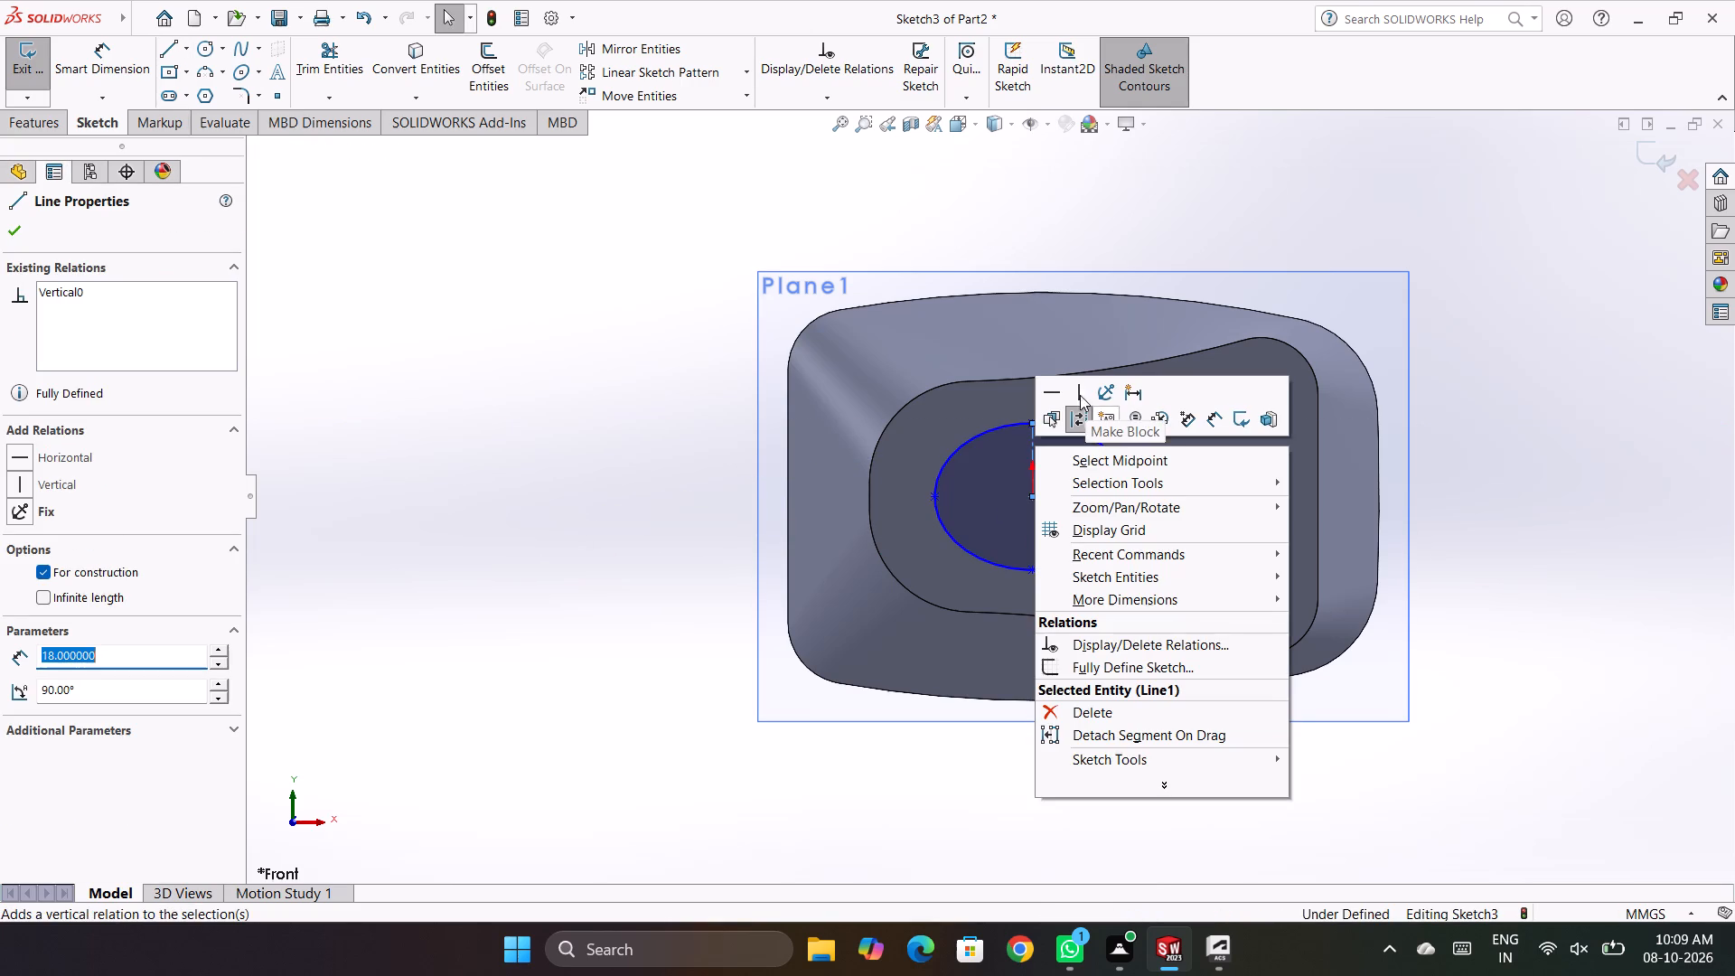
click(1083, 390)
click(1644, 351)
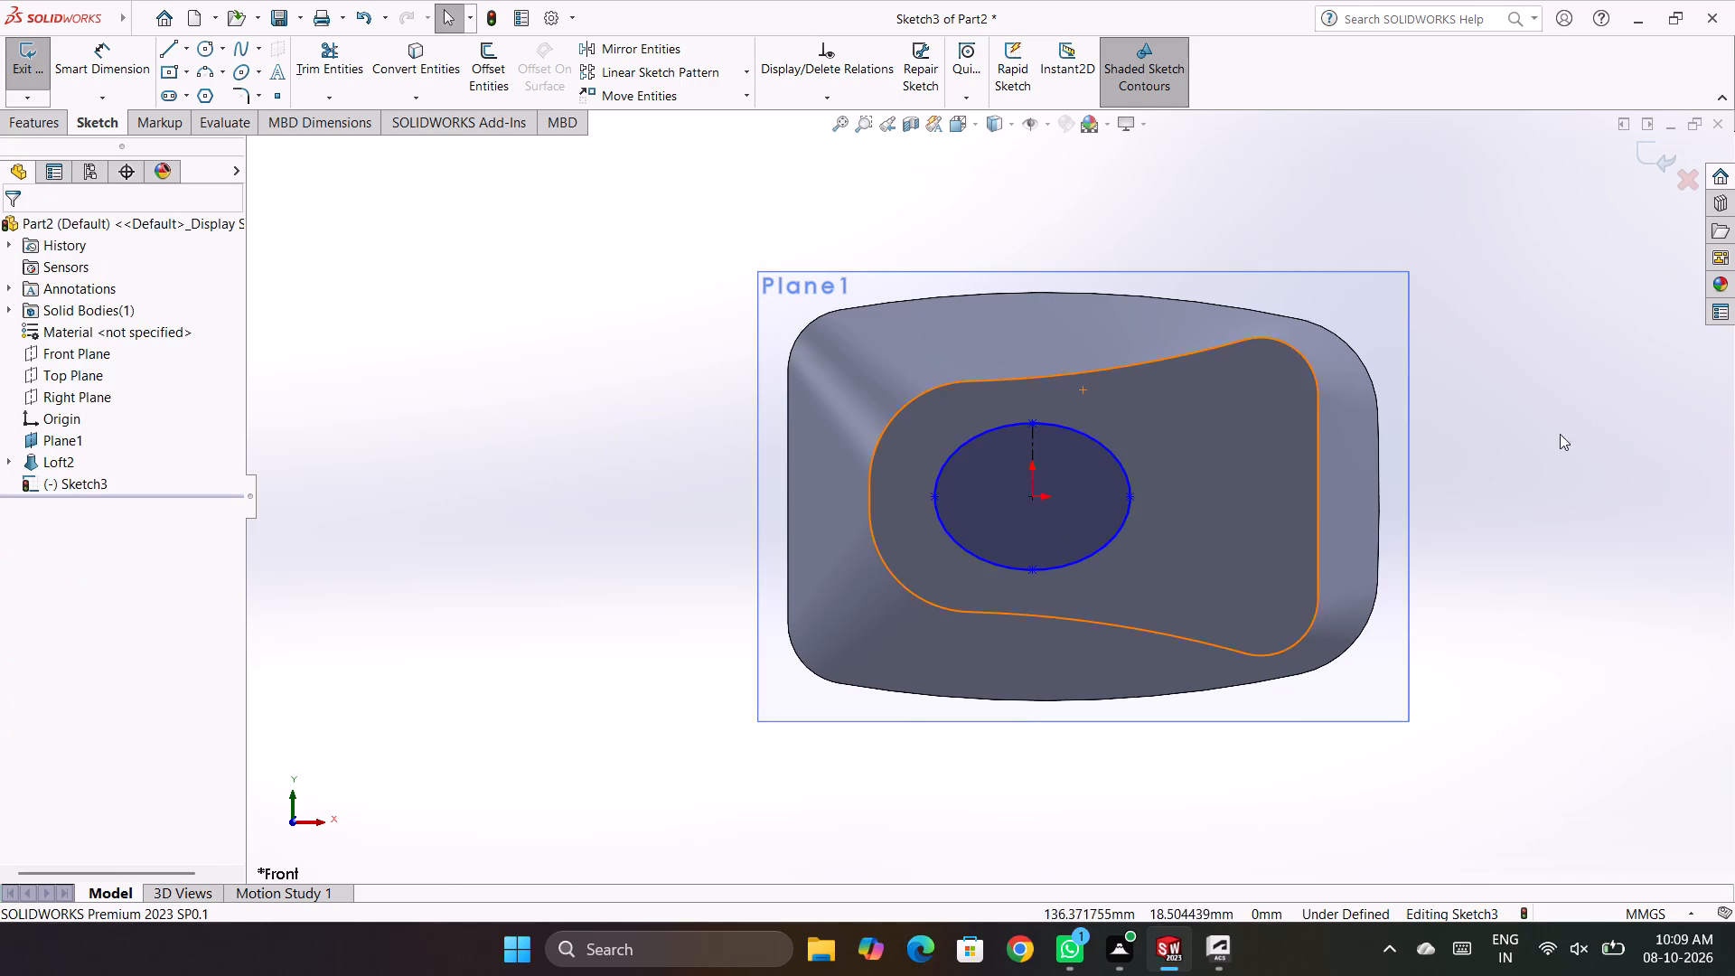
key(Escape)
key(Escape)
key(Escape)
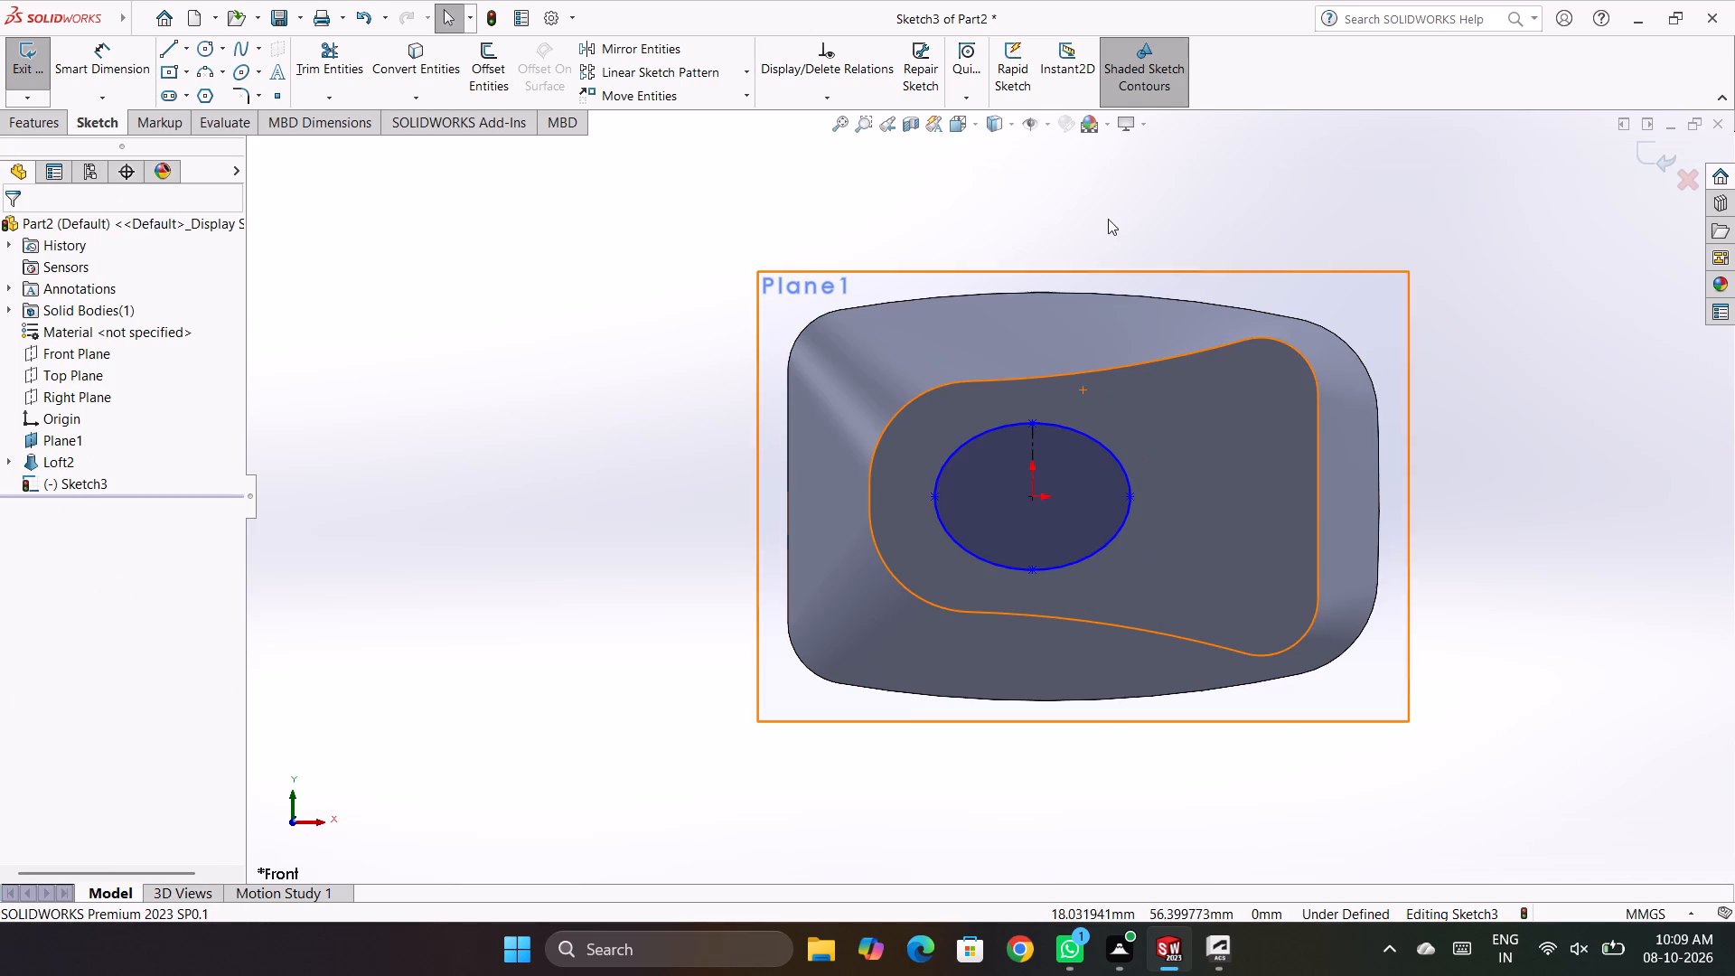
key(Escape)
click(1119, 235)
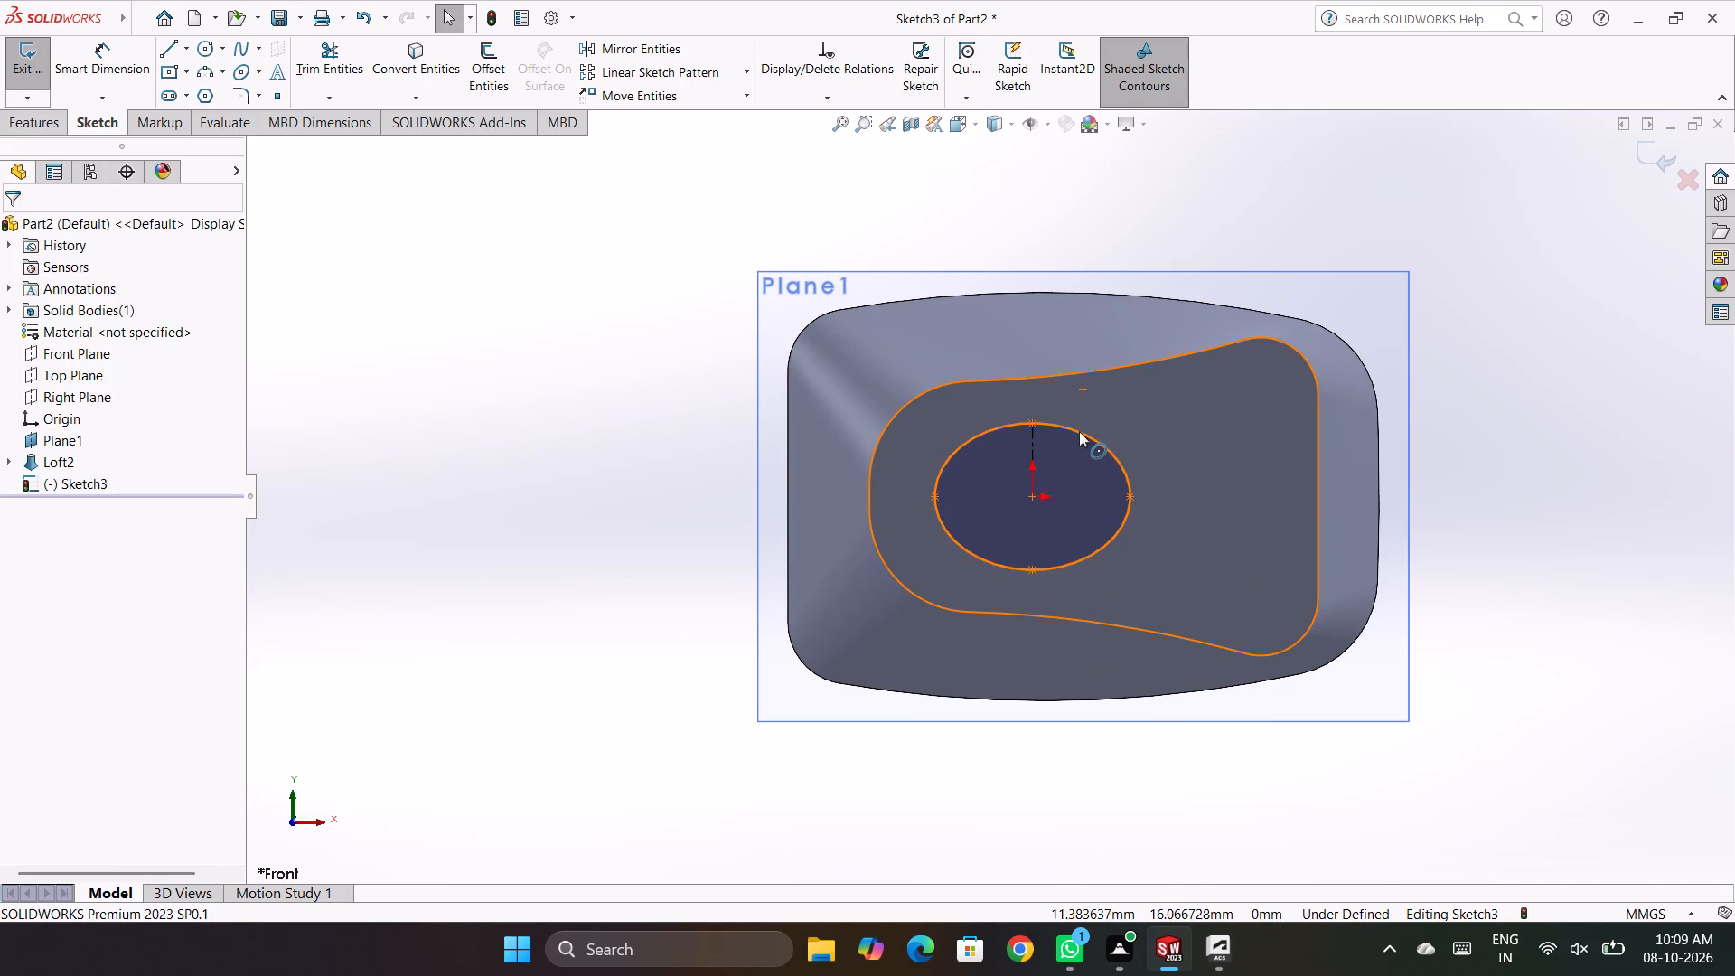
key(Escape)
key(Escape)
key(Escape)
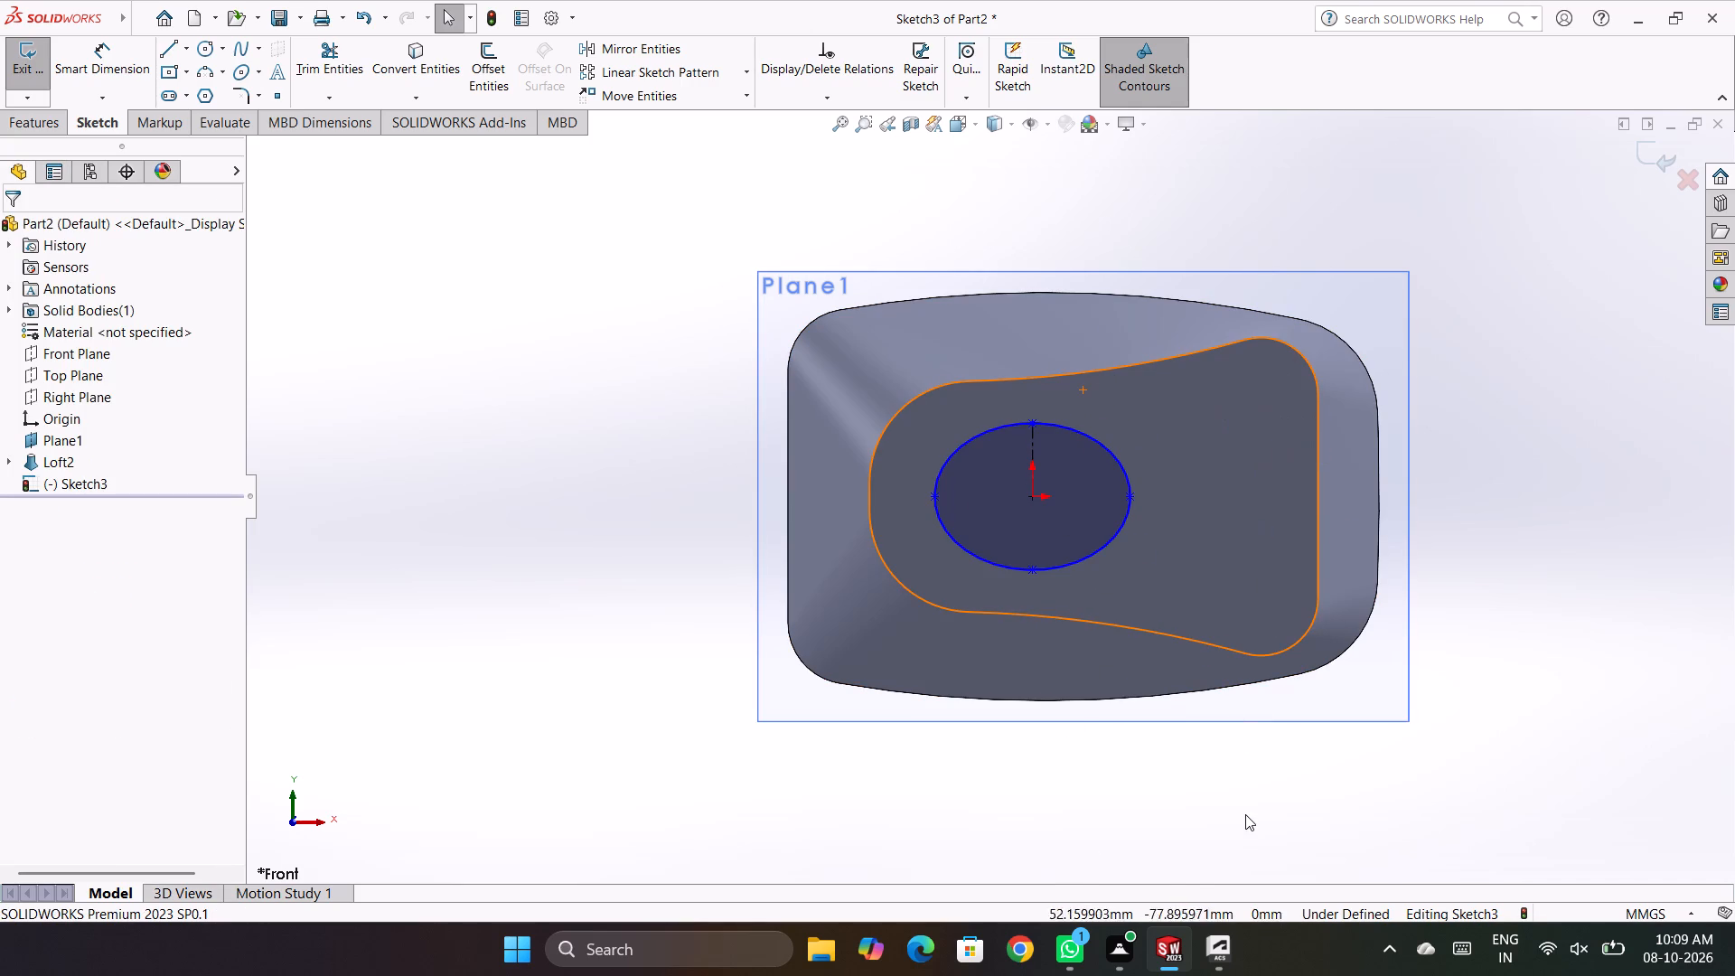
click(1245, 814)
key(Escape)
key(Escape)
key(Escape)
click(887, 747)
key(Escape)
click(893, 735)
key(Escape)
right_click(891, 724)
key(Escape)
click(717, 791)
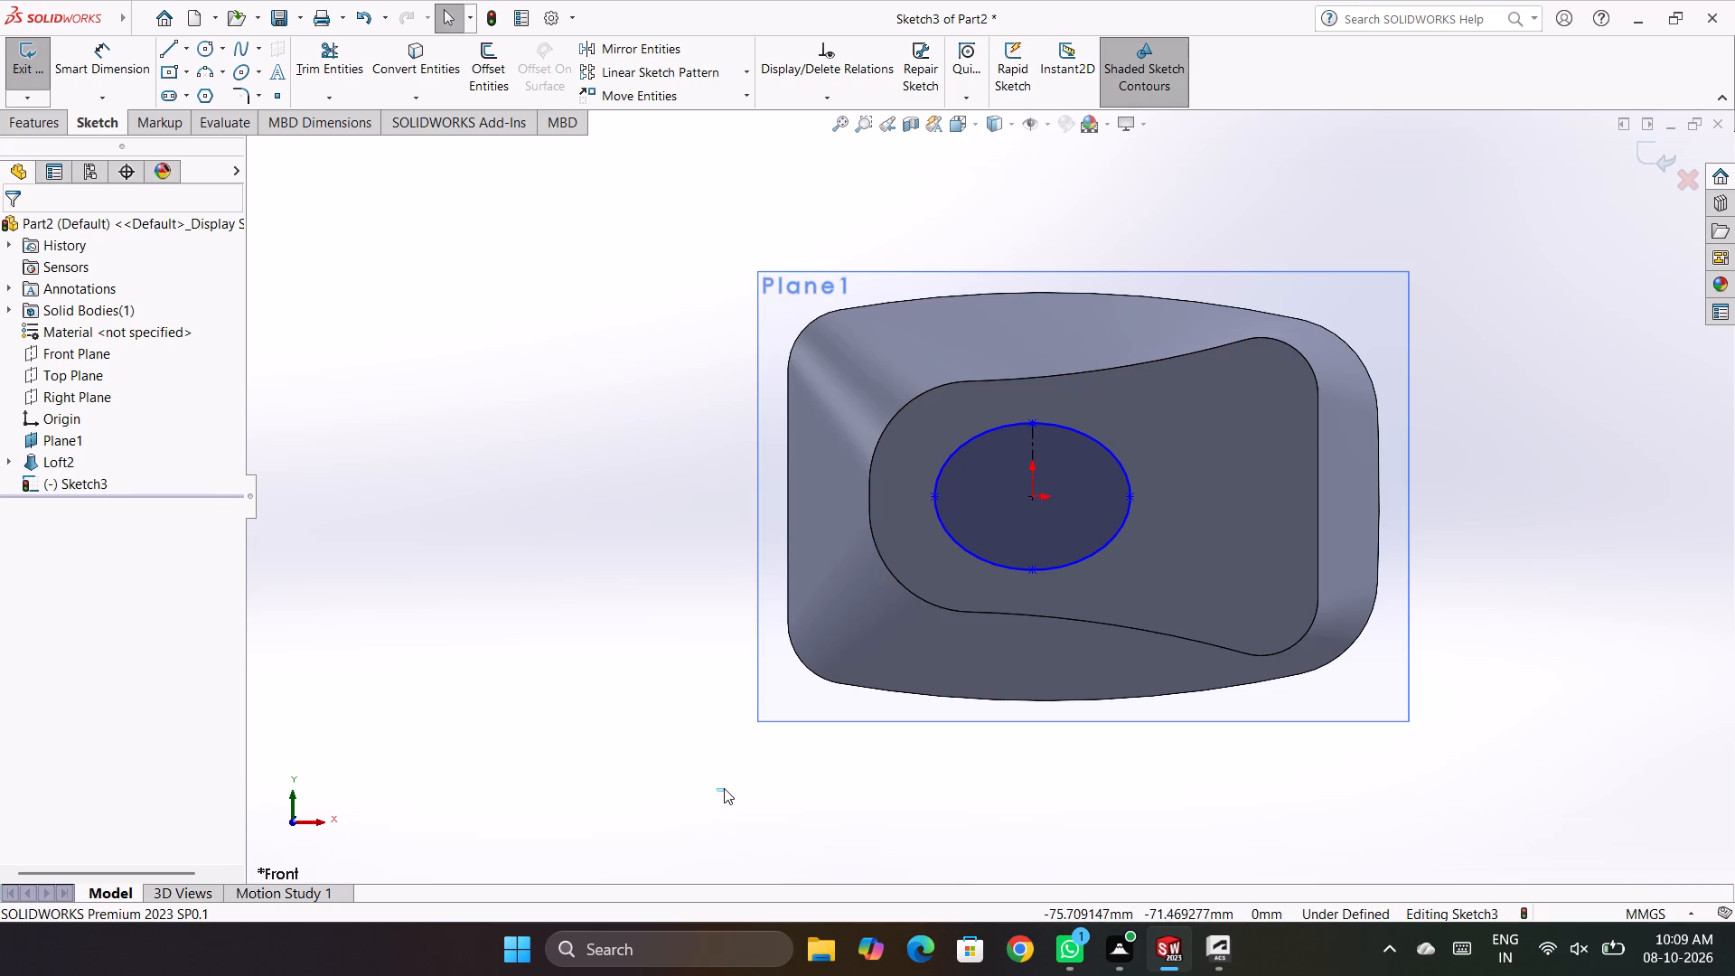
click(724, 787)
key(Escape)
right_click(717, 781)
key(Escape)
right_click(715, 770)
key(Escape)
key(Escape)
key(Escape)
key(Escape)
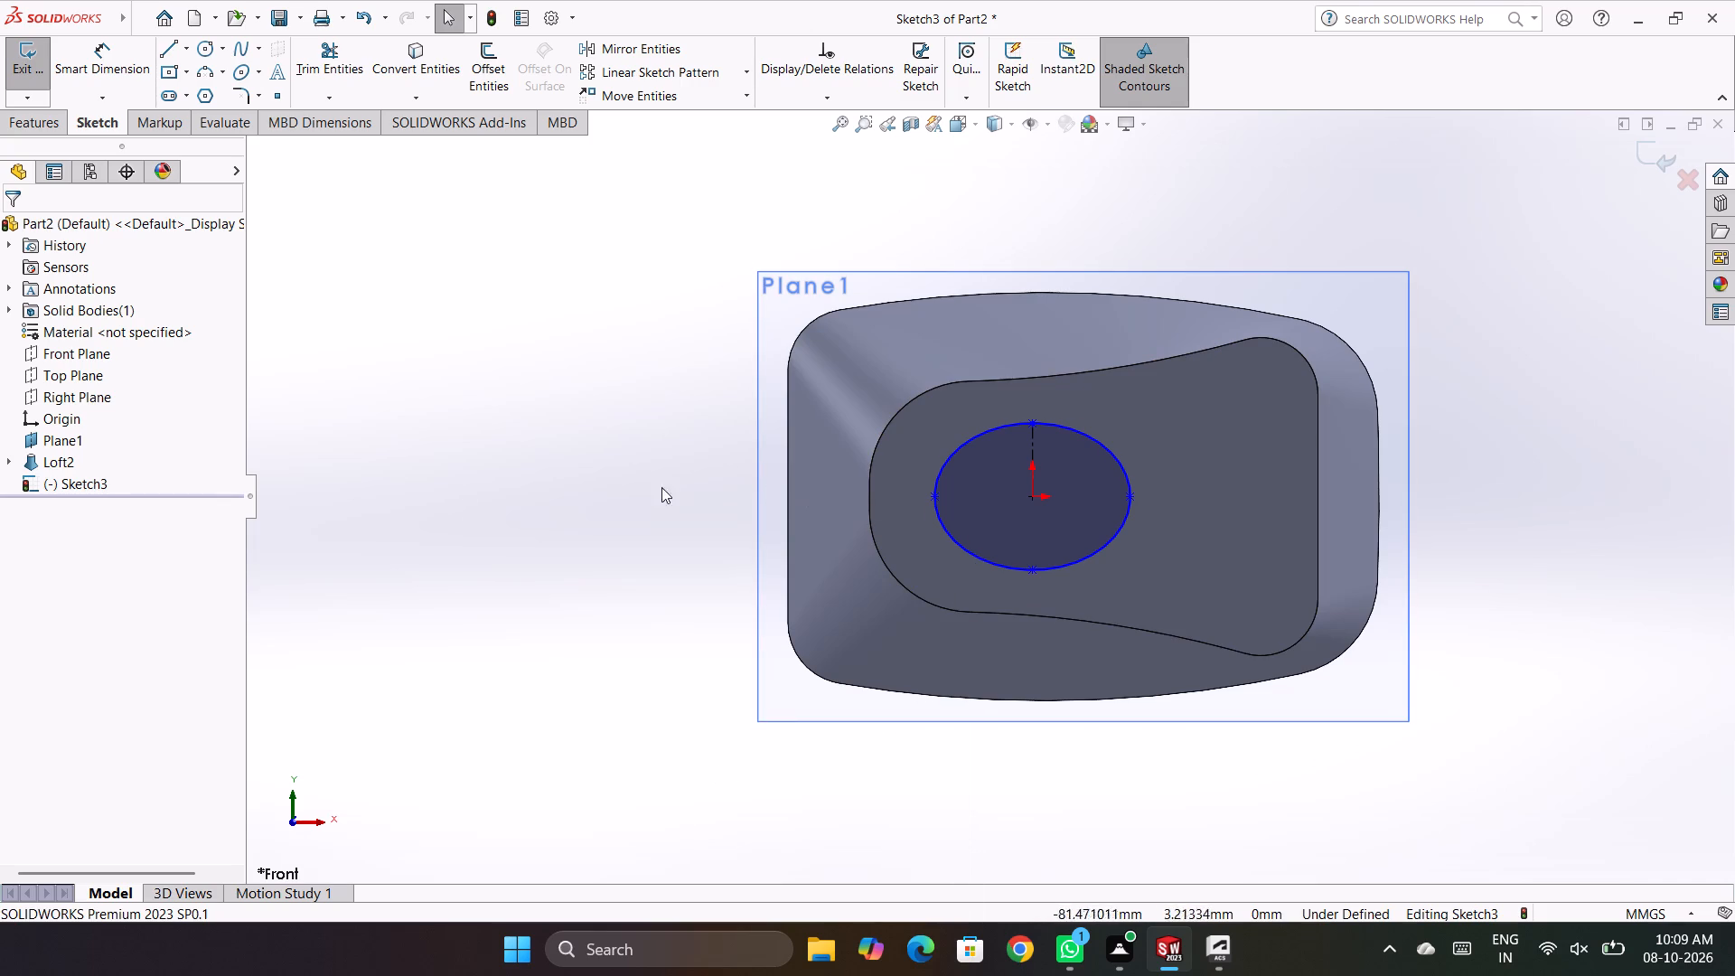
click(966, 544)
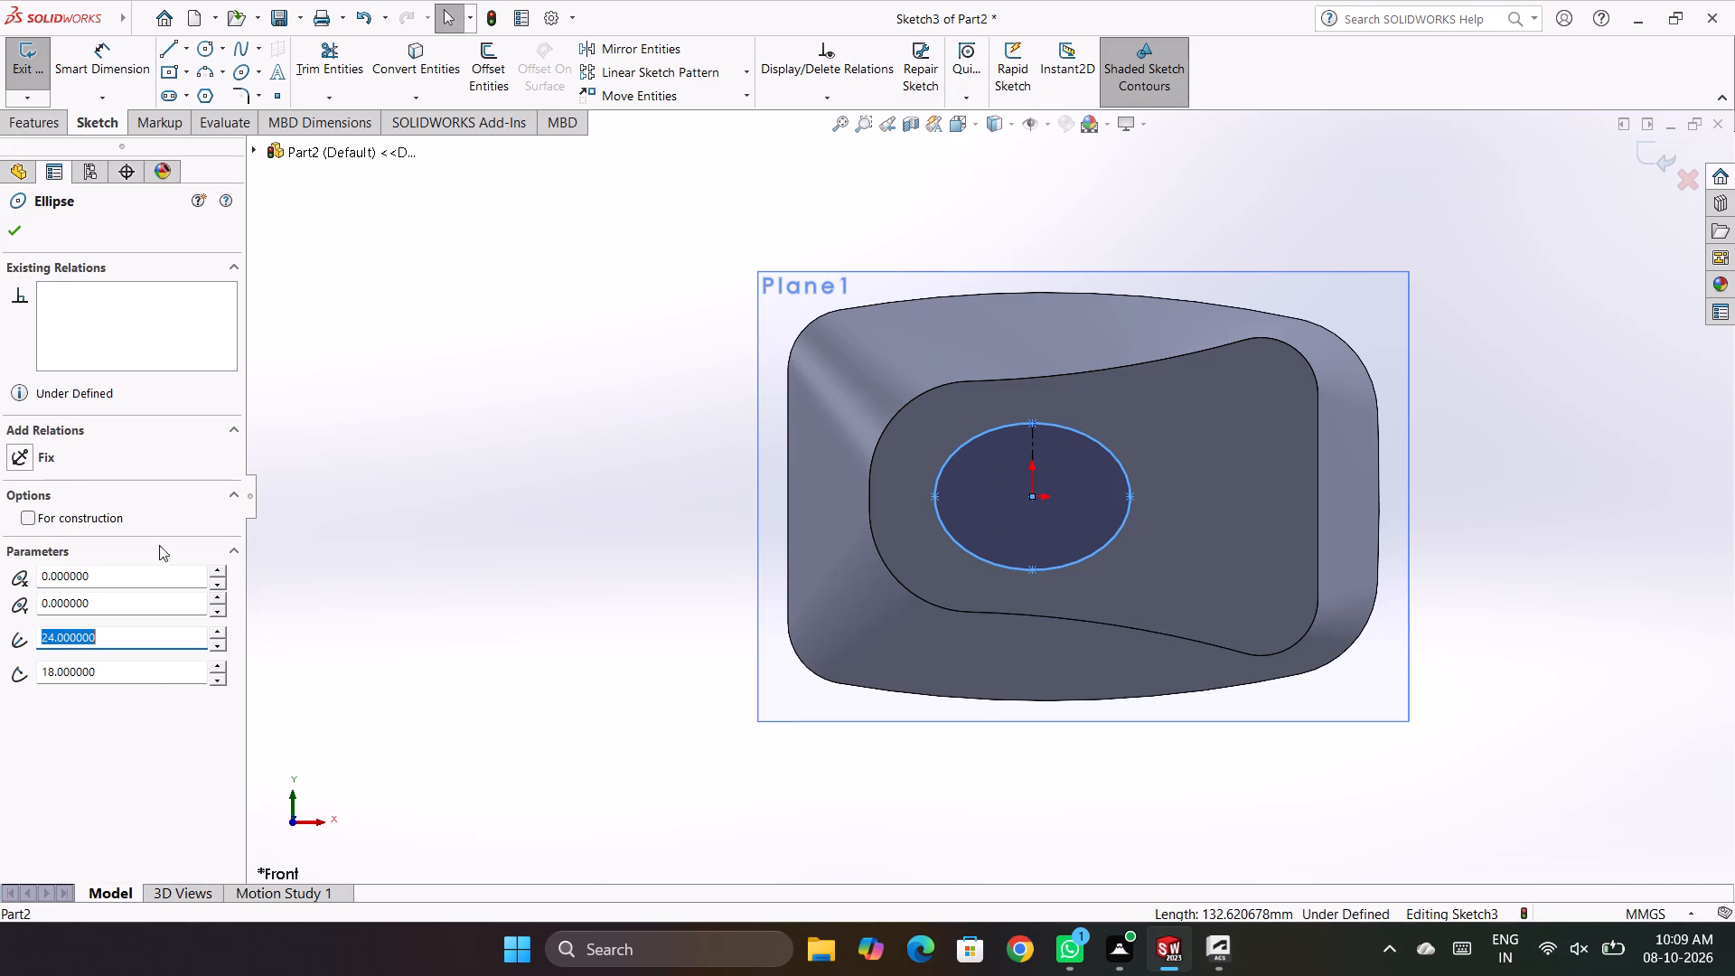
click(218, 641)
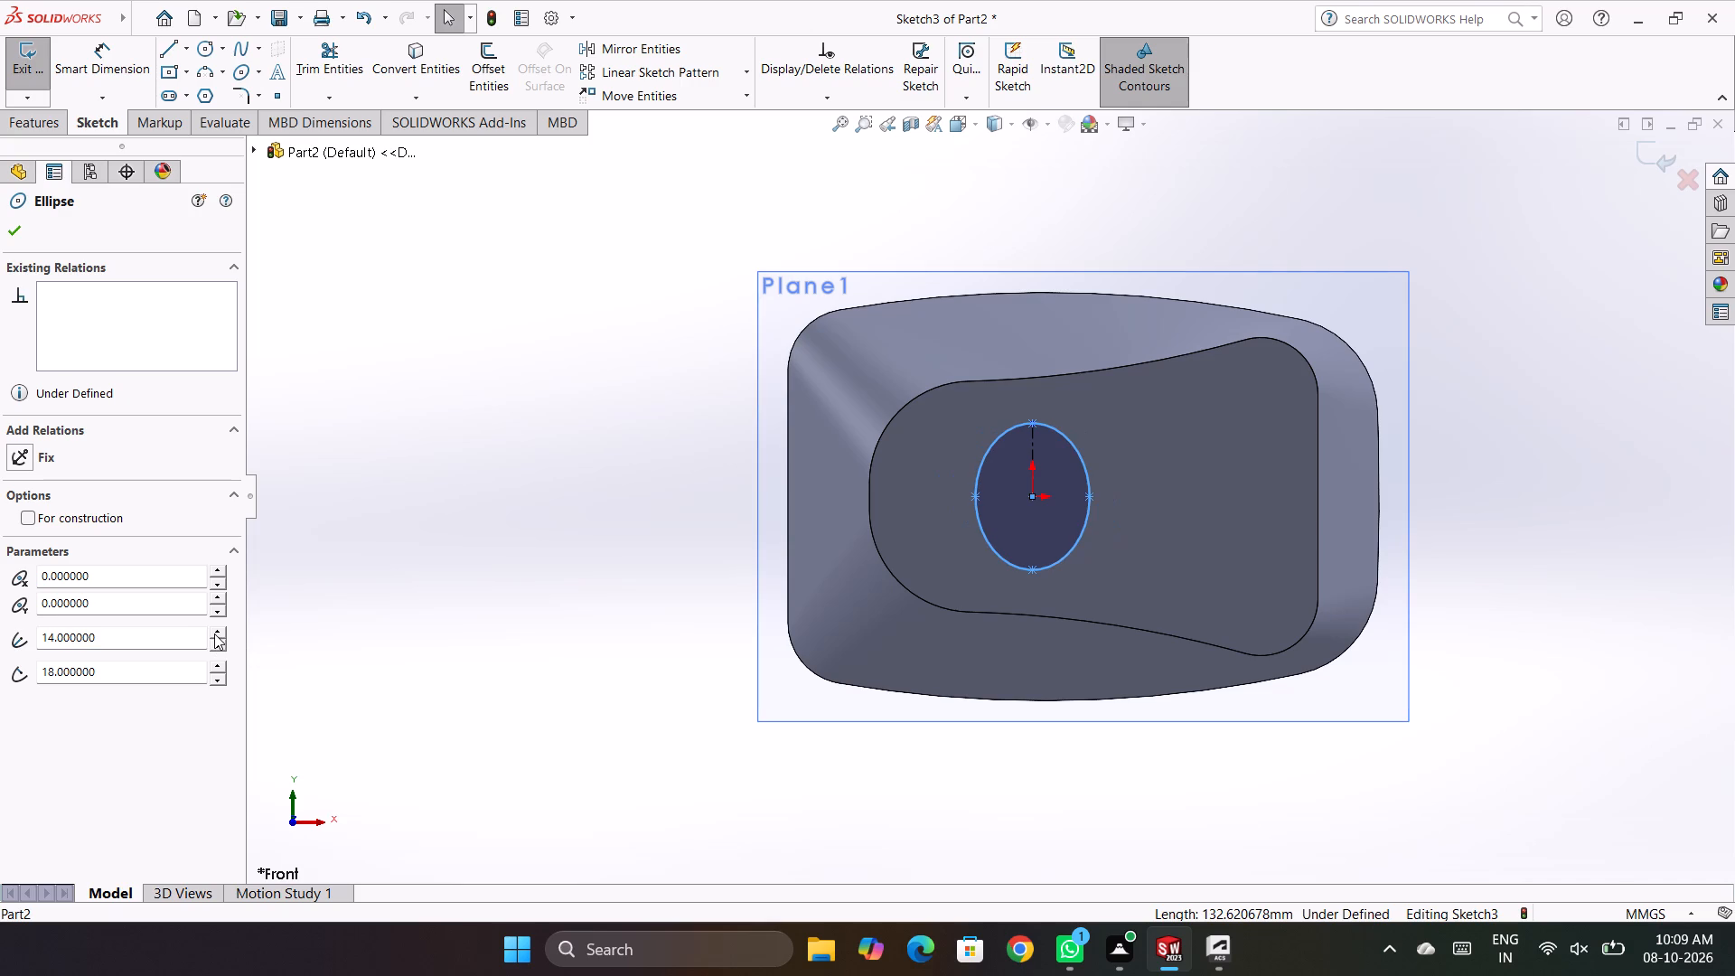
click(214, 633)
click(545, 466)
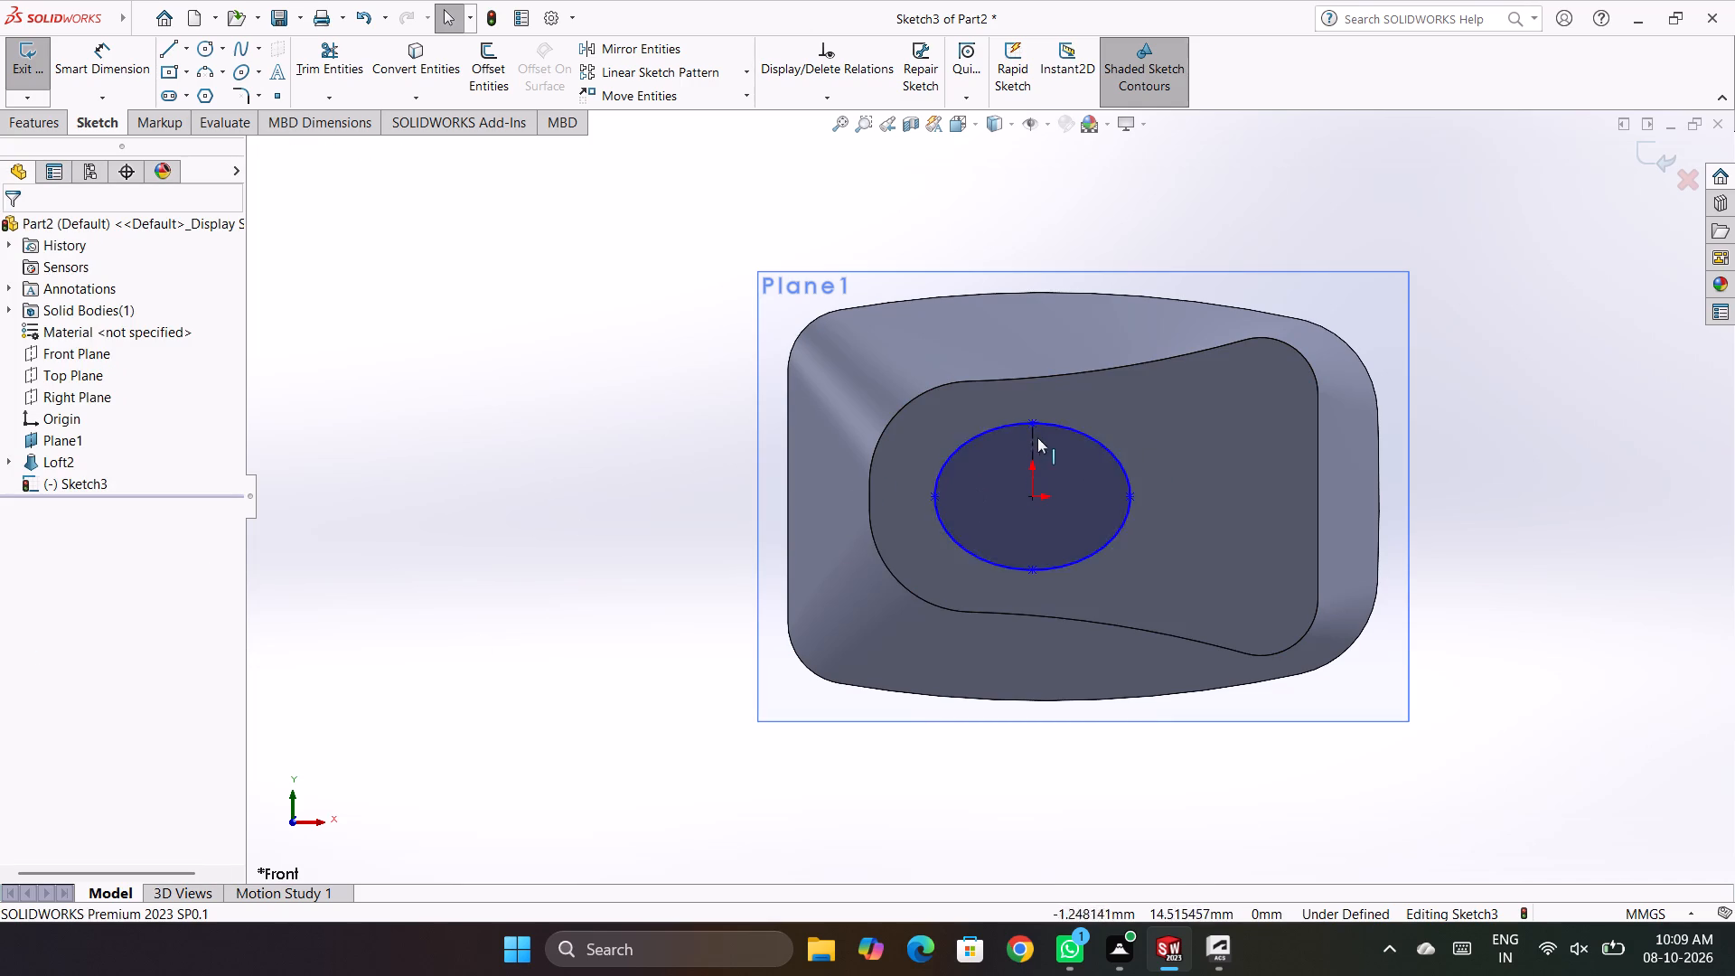
Dimension the vertical construction line inside the ellipse at 18 mm, placing the dimension outside the part.
click(121, 60)
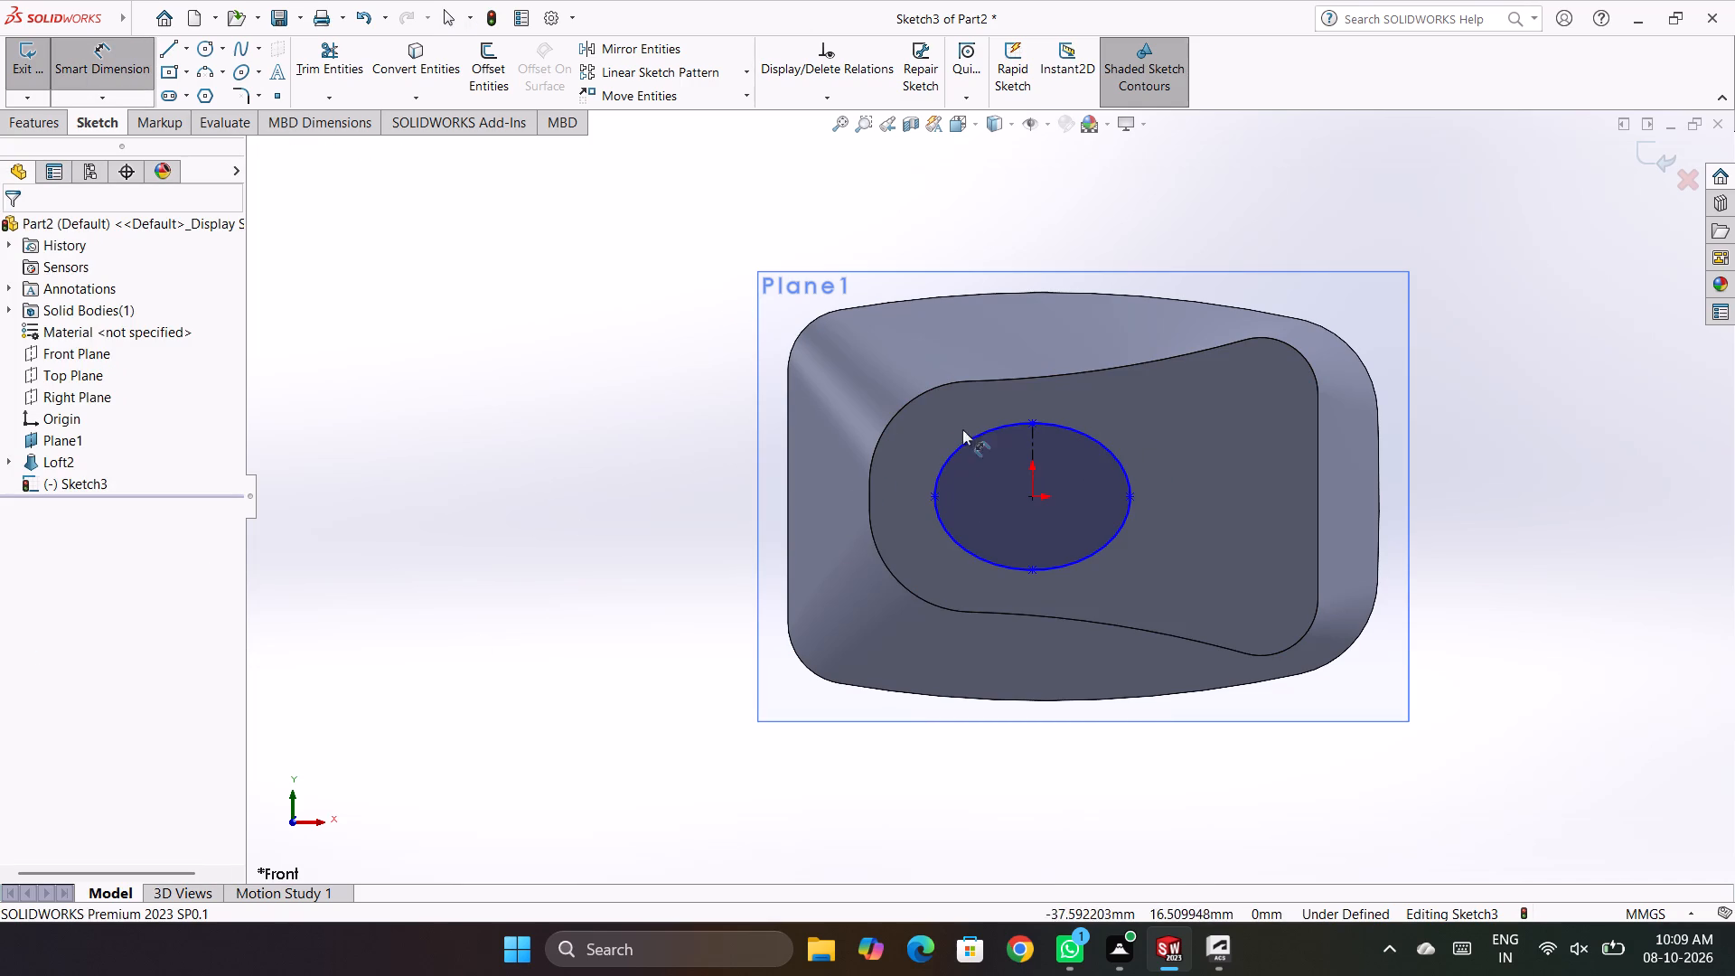
click(1030, 442)
click(596, 463)
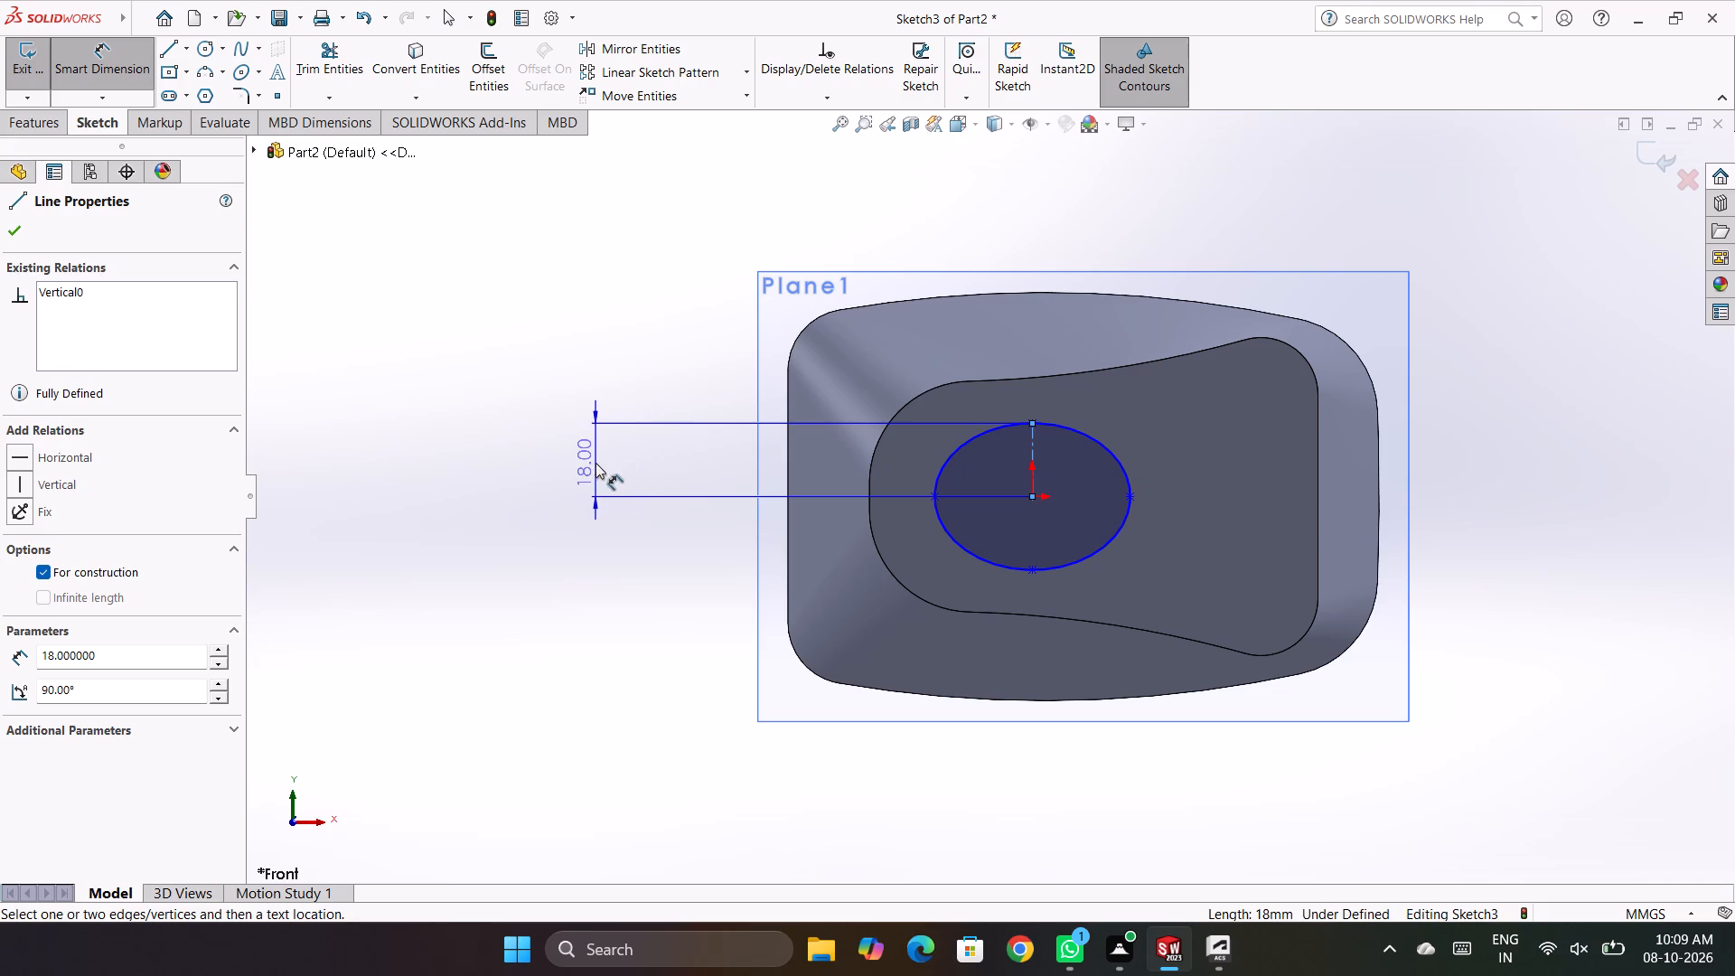
click(445, 597)
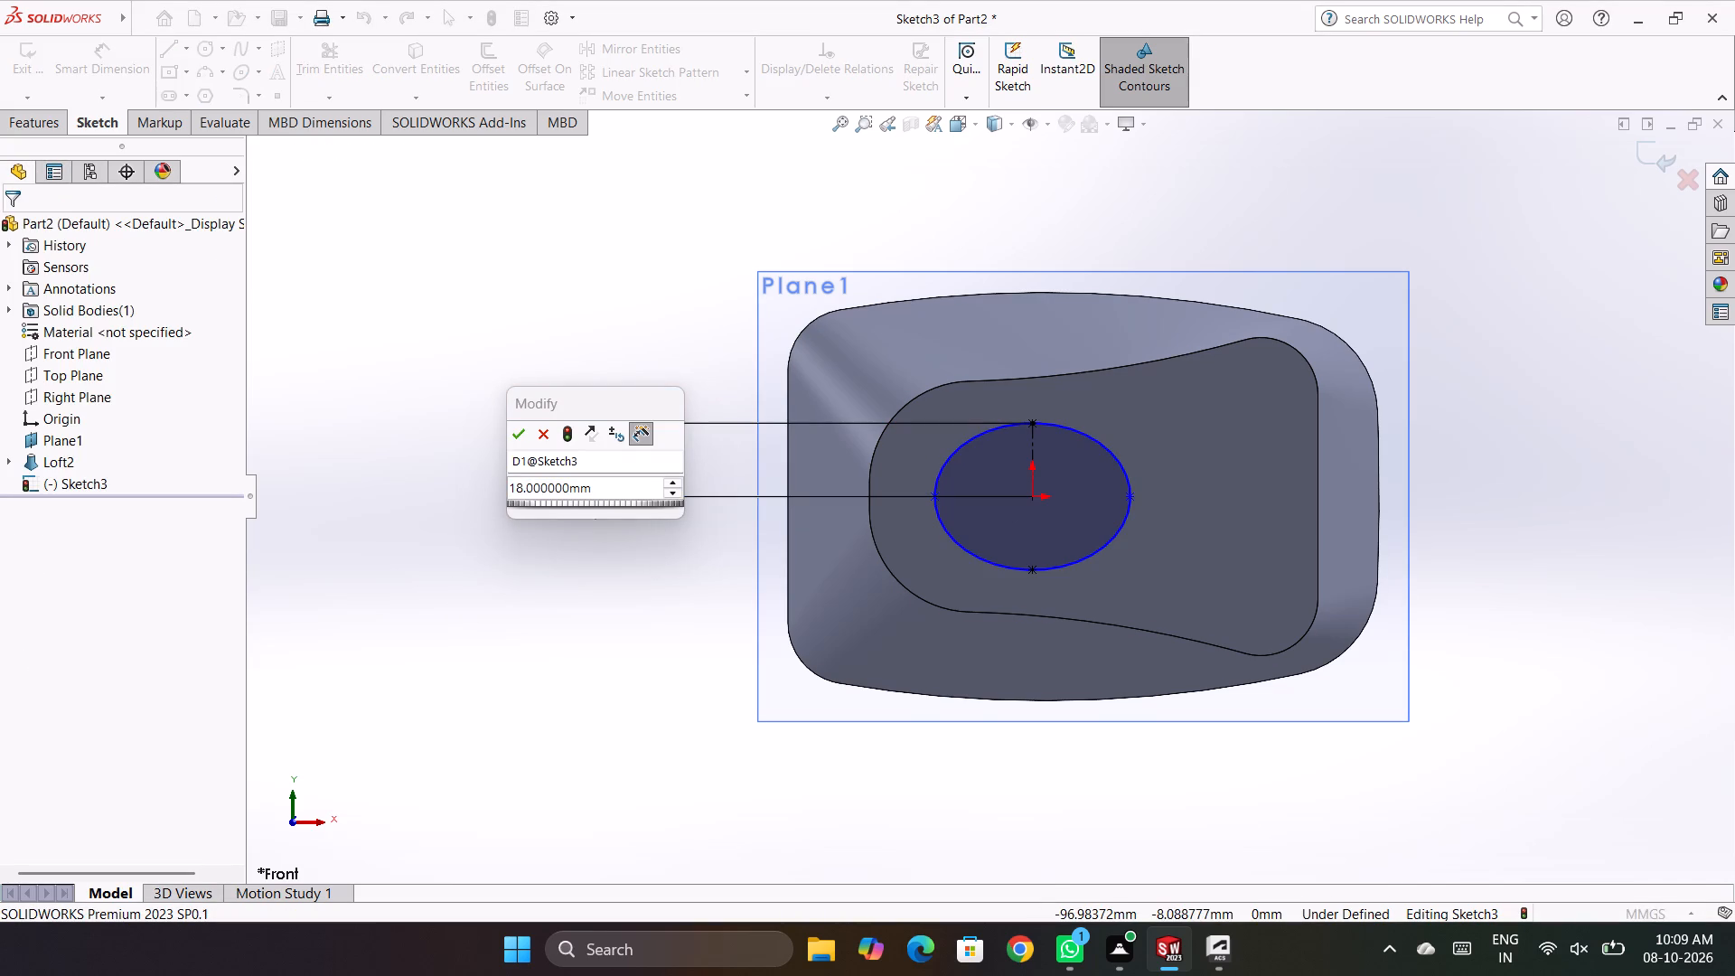
click(515, 432)
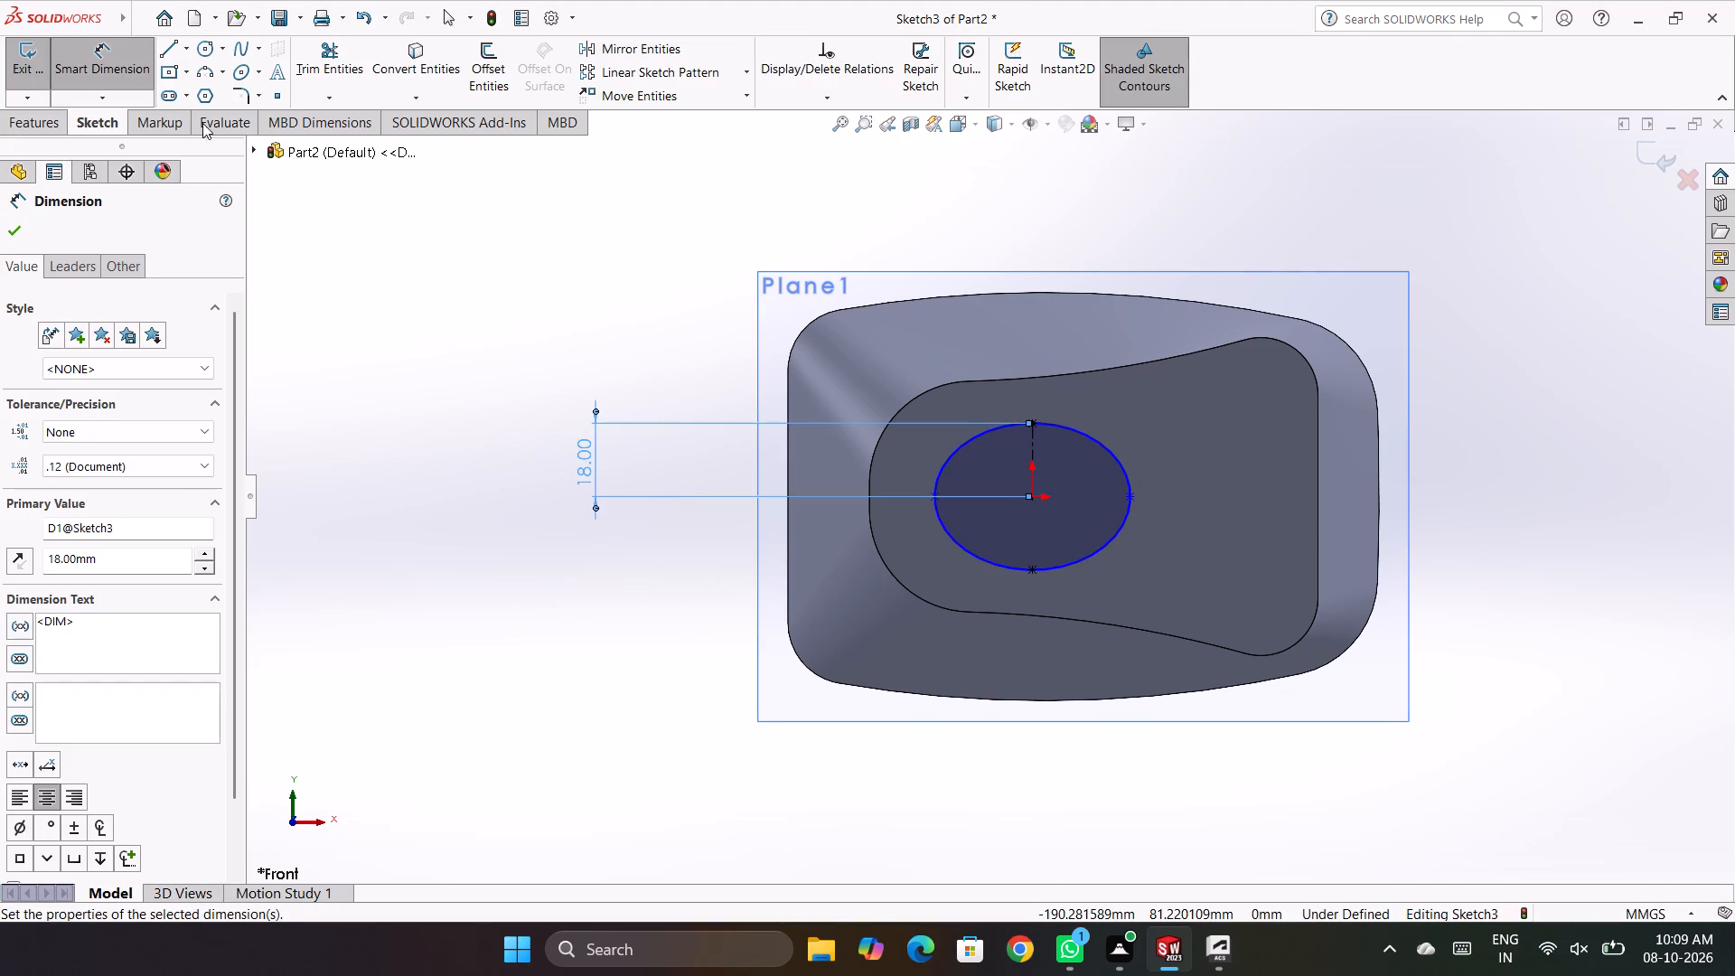
Dimension the horizontal distance from the ellipse's centre to its major-axis vertex as 24 mm, placed below the part.
click(1034, 494)
click(933, 500)
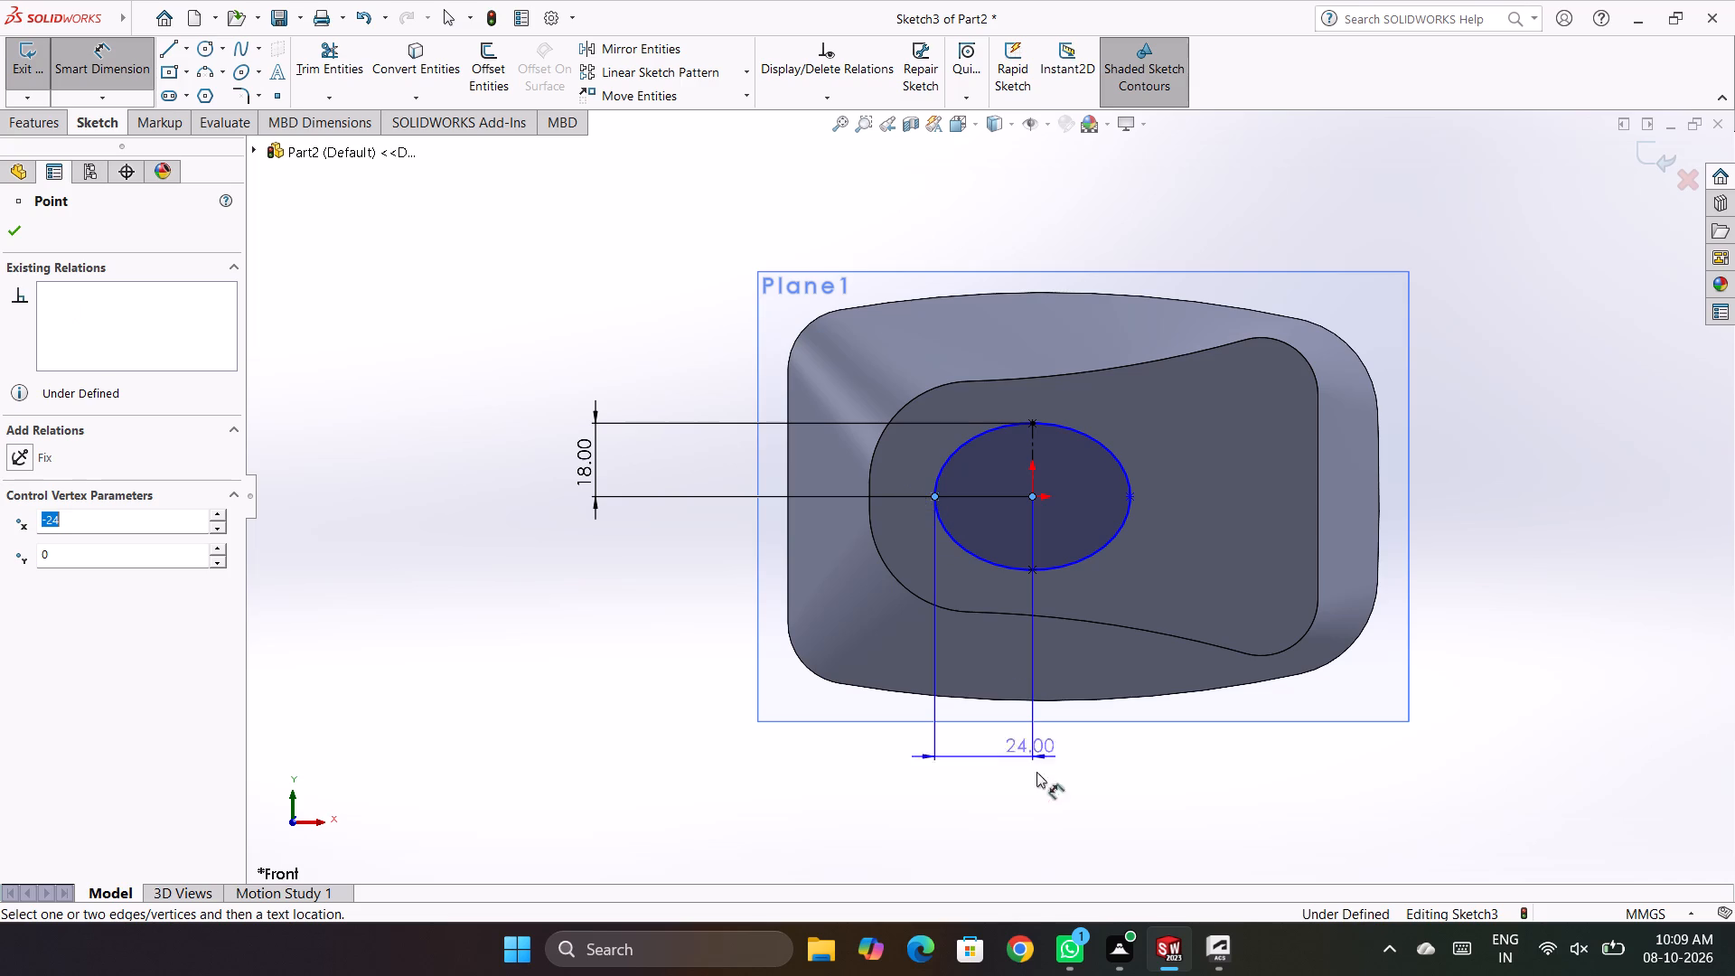
click(991, 812)
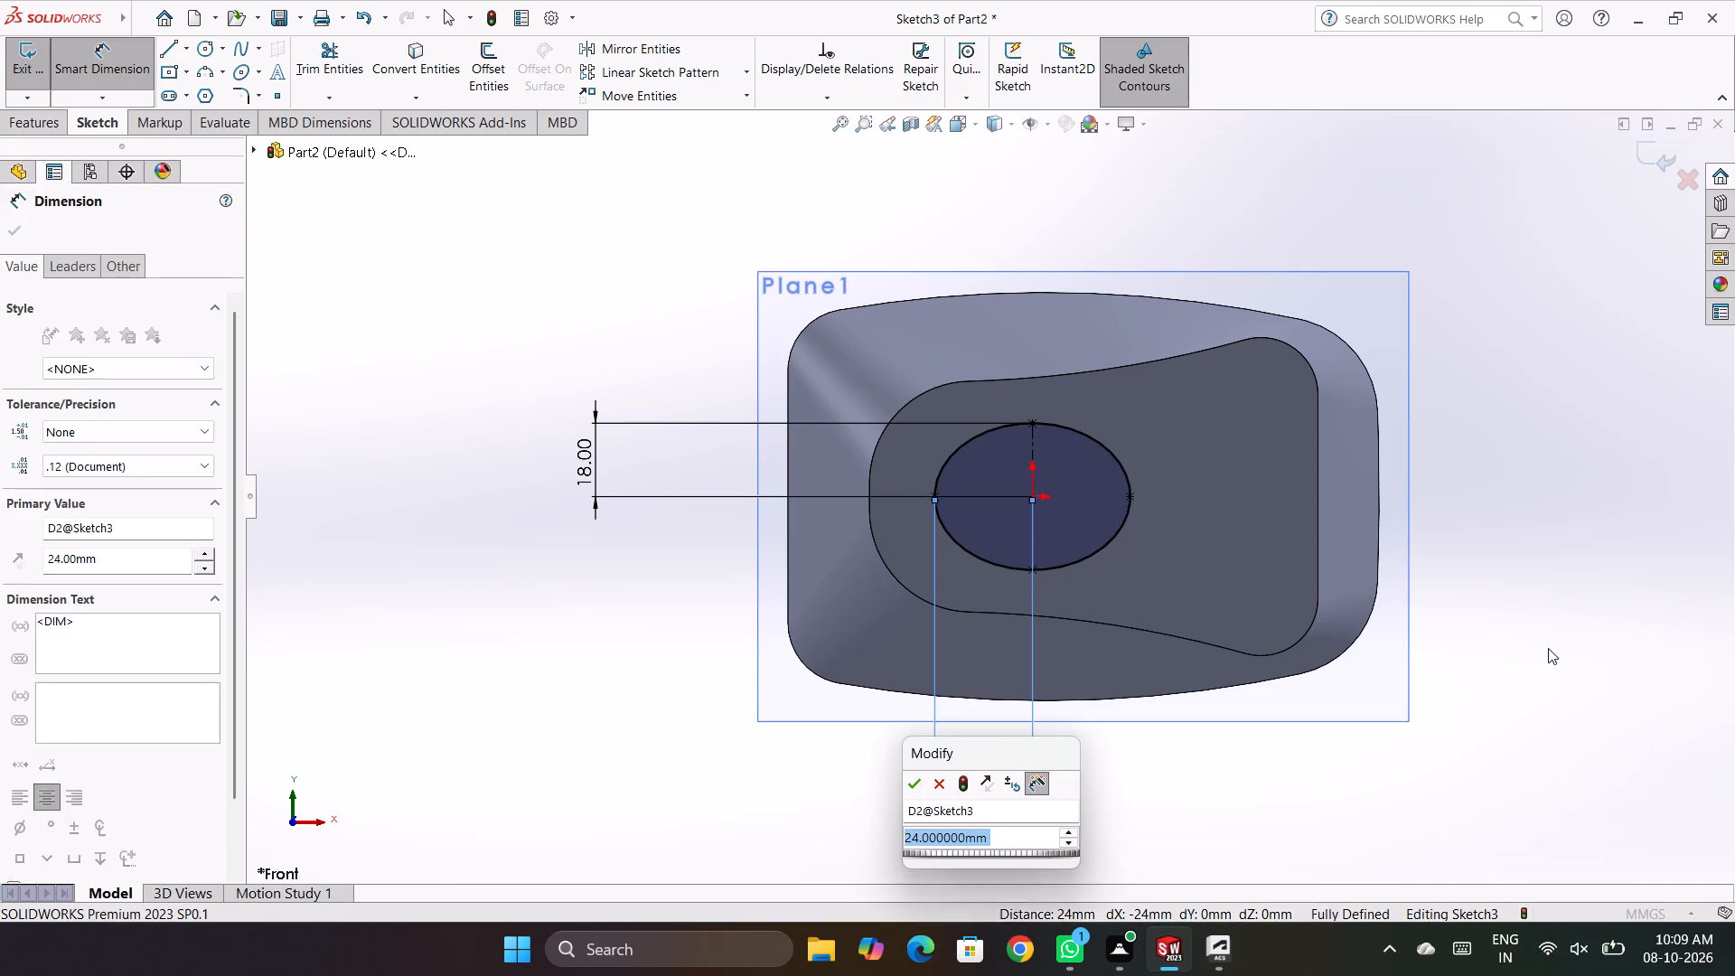
click(1548, 648)
click(920, 784)
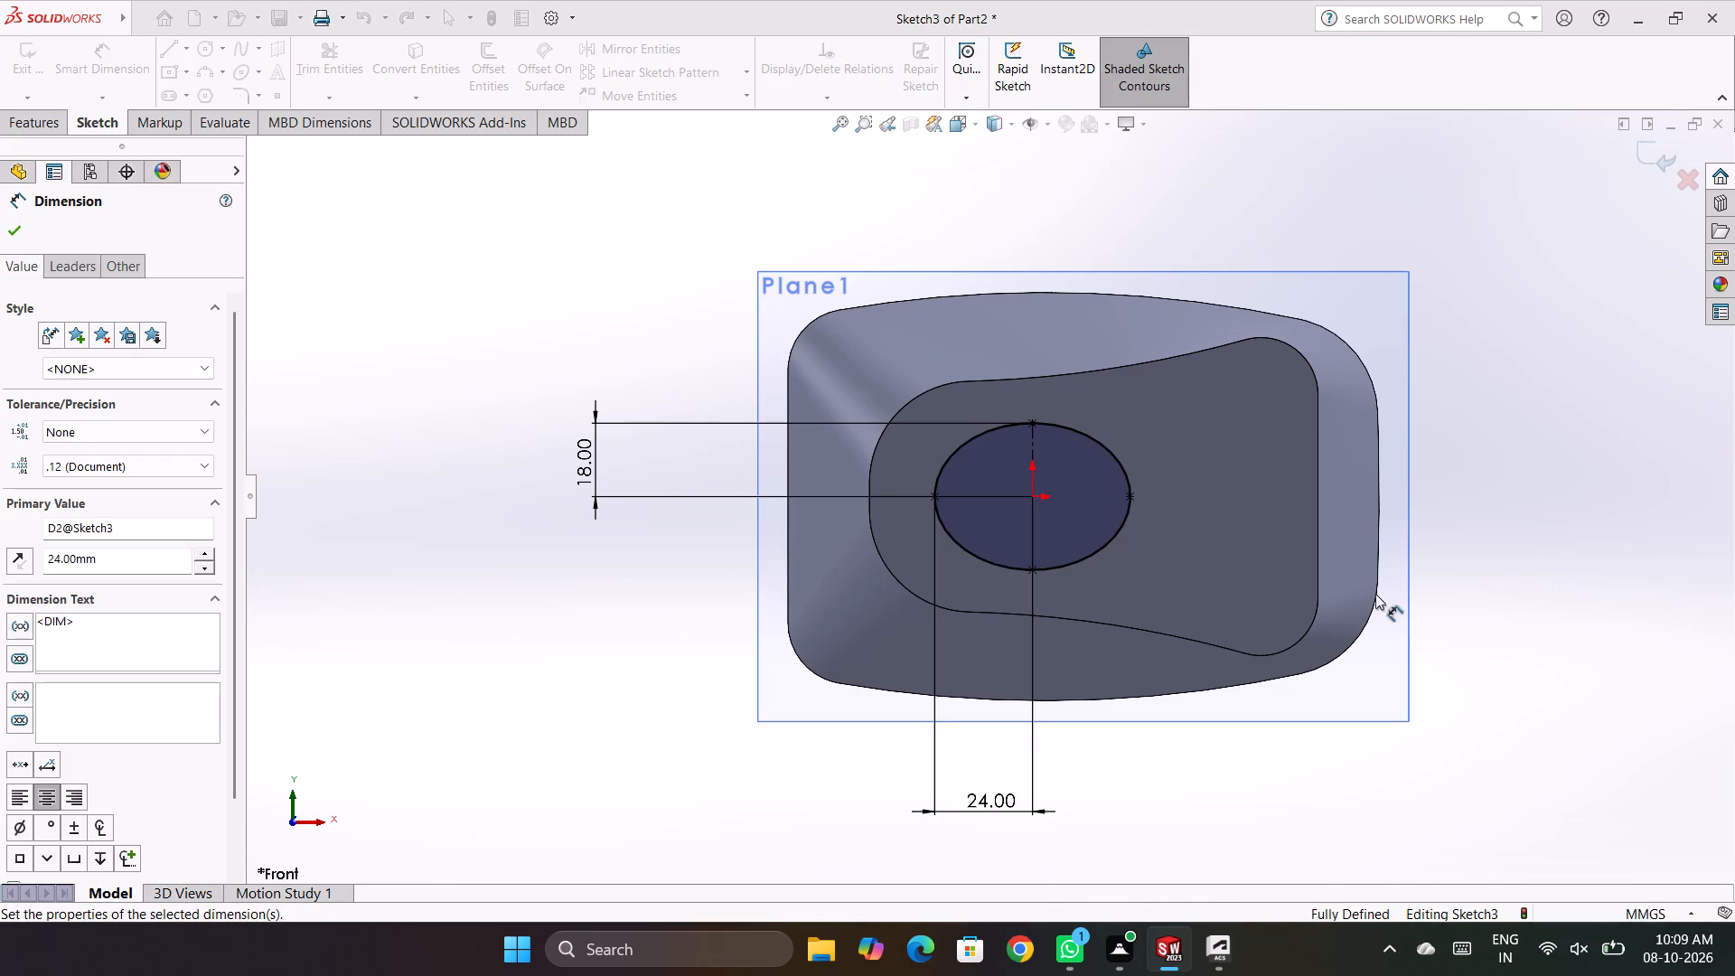
click(1573, 641)
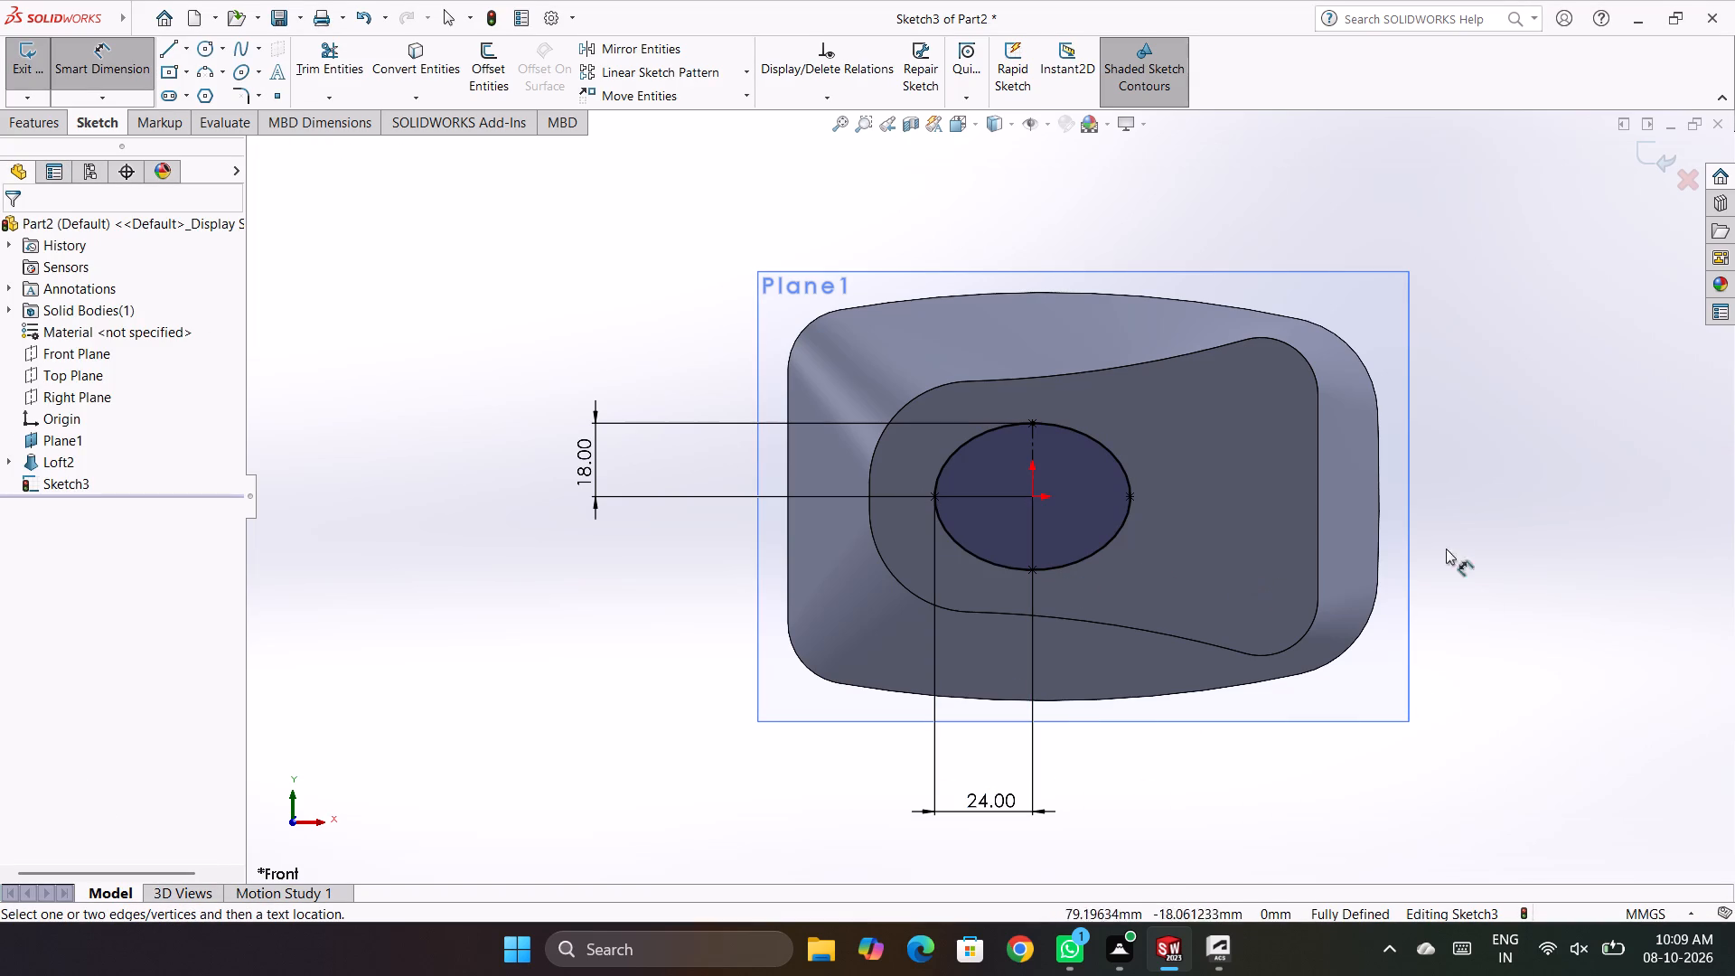
double_click(1600, 488)
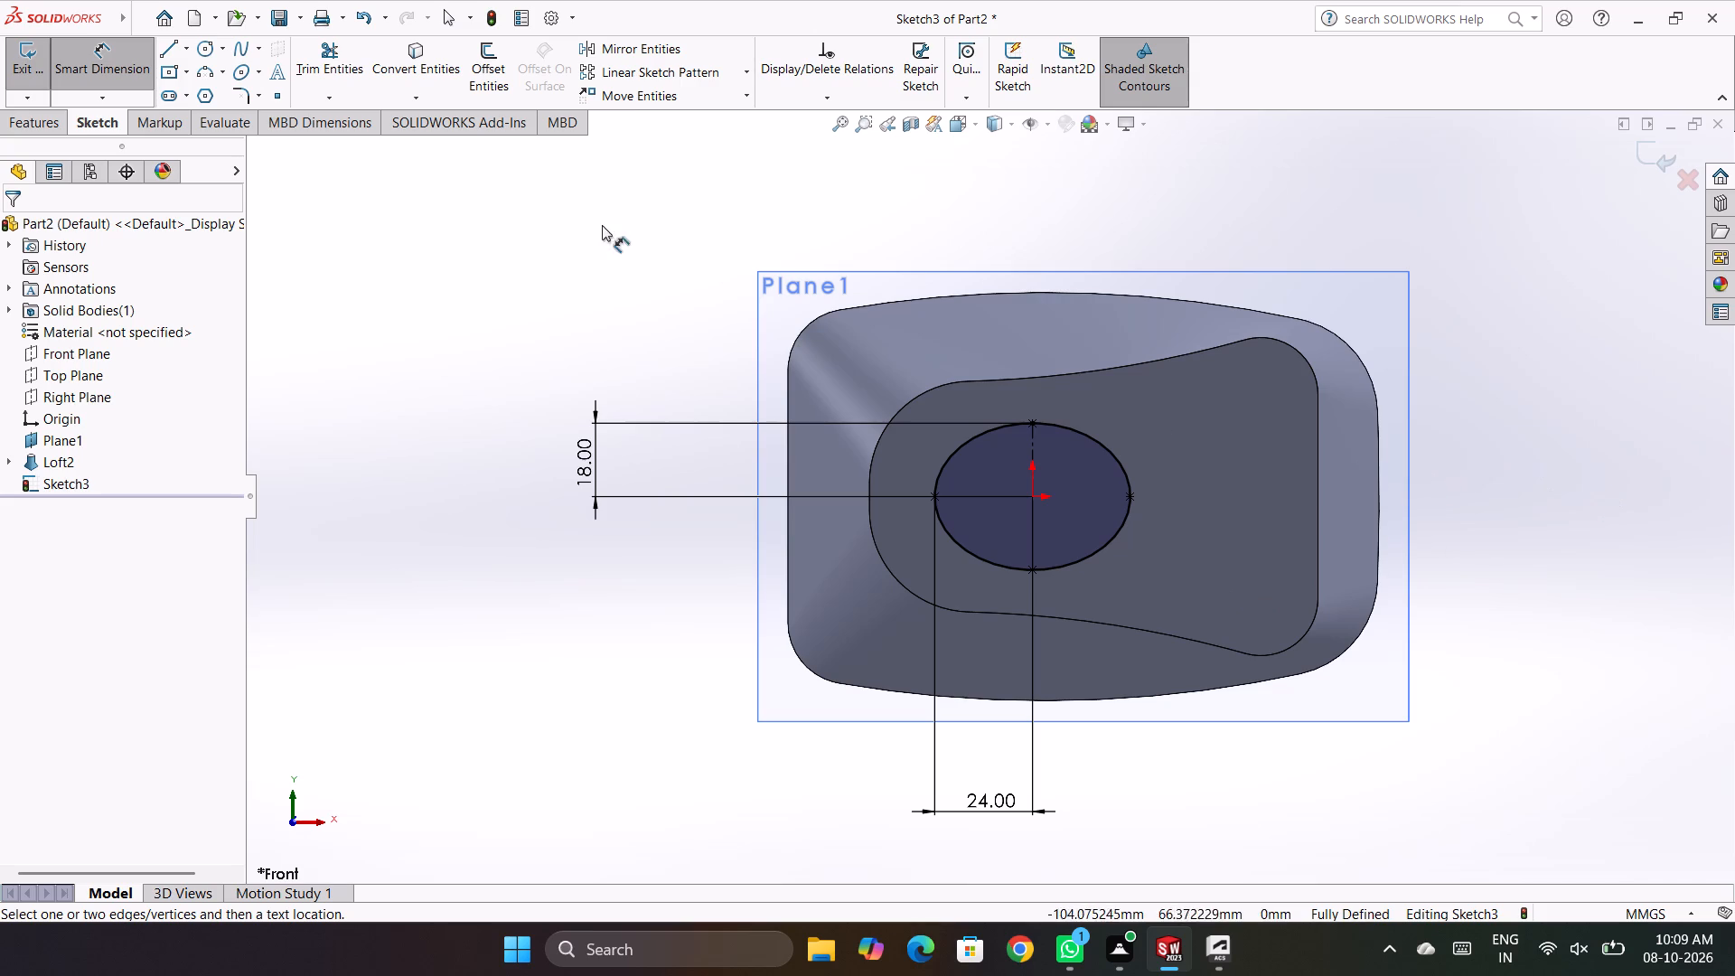
click(626, 321)
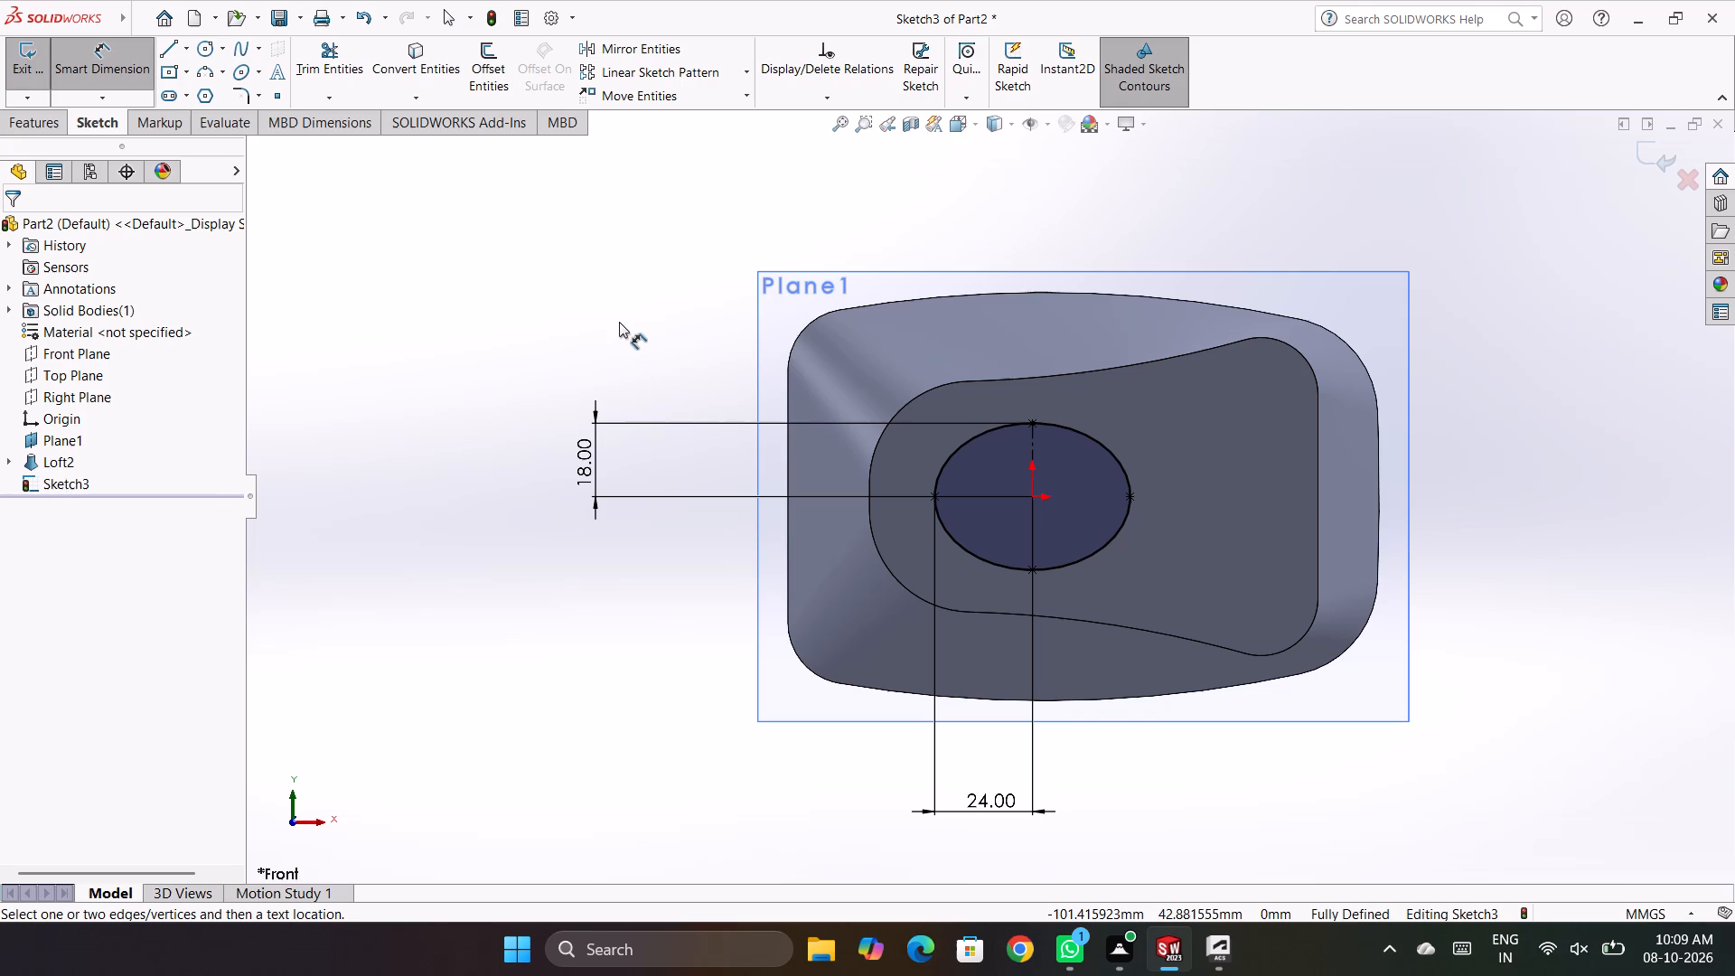
Exit the ellipse sketch and open the loft's base profile, Sketch1, for editing.
click(13, 465)
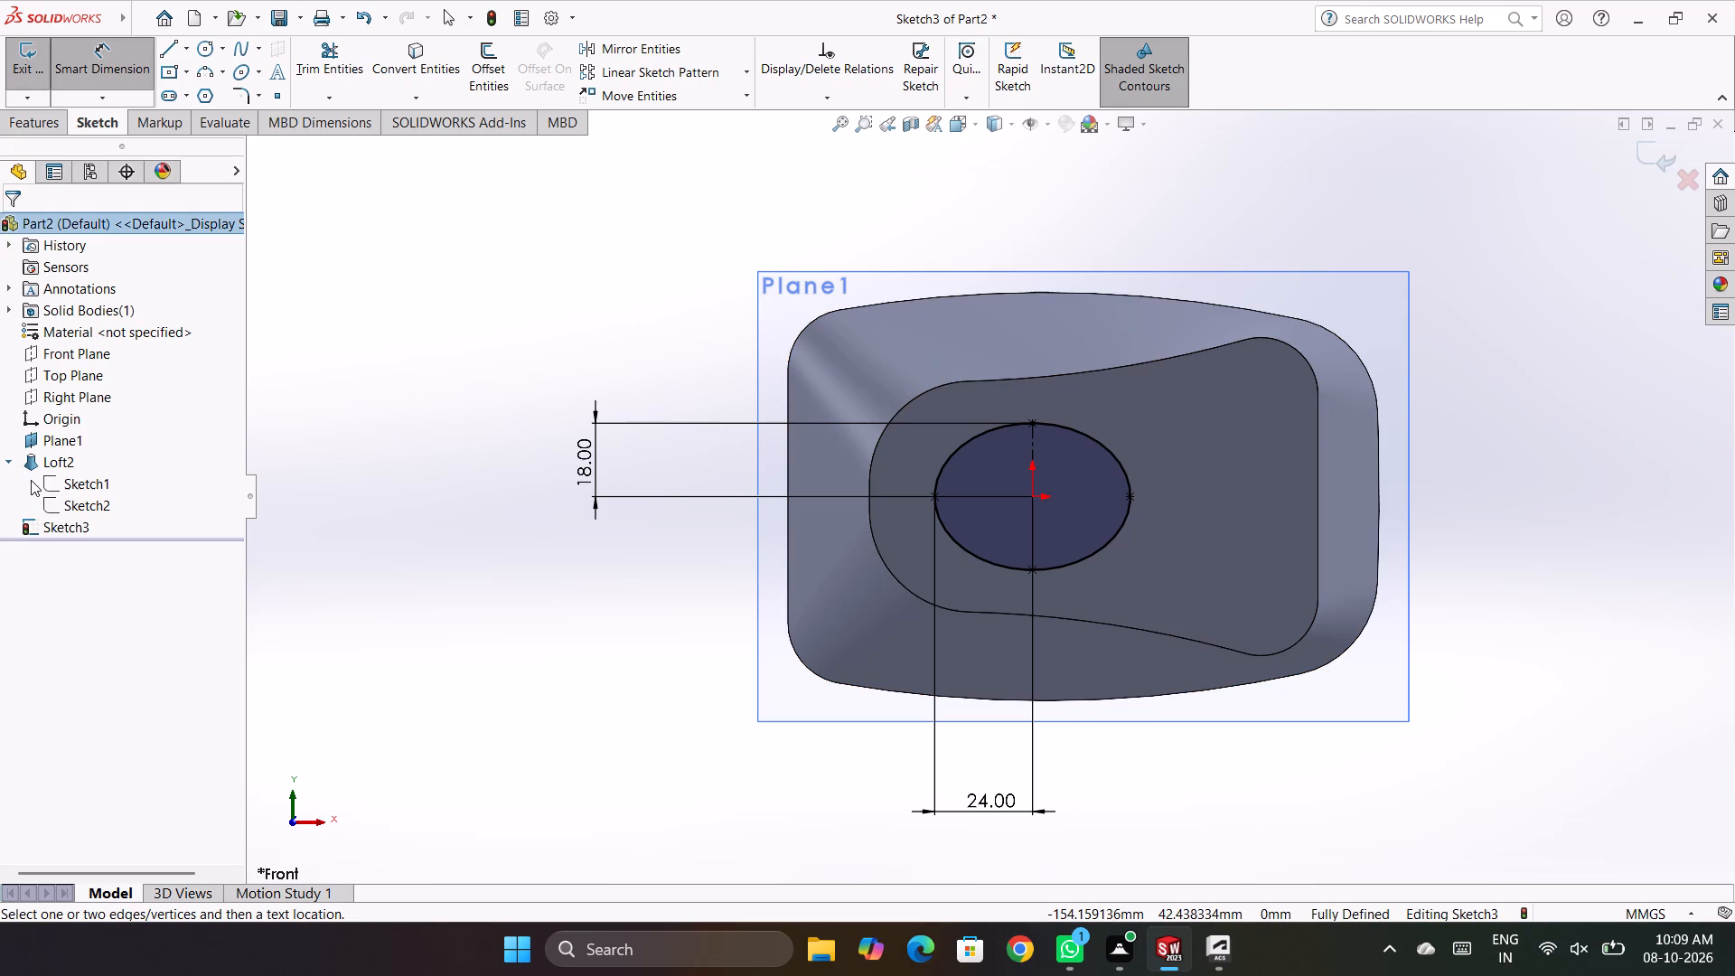
click(55, 482)
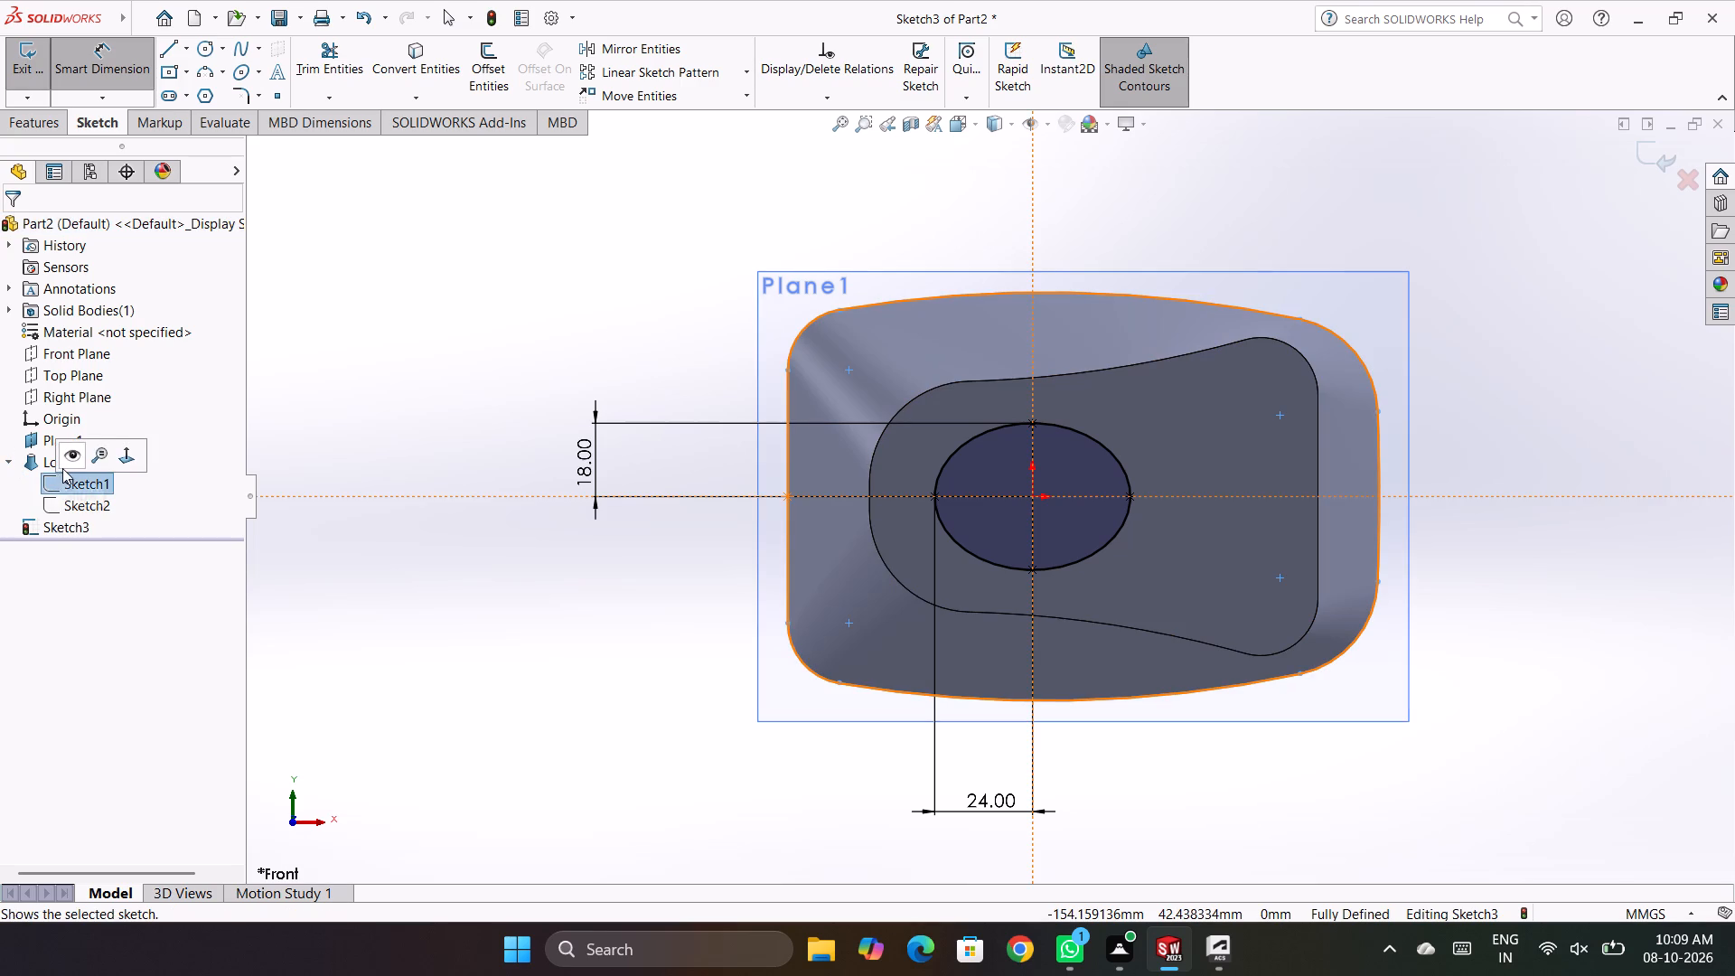
right_click(89, 489)
click(69, 485)
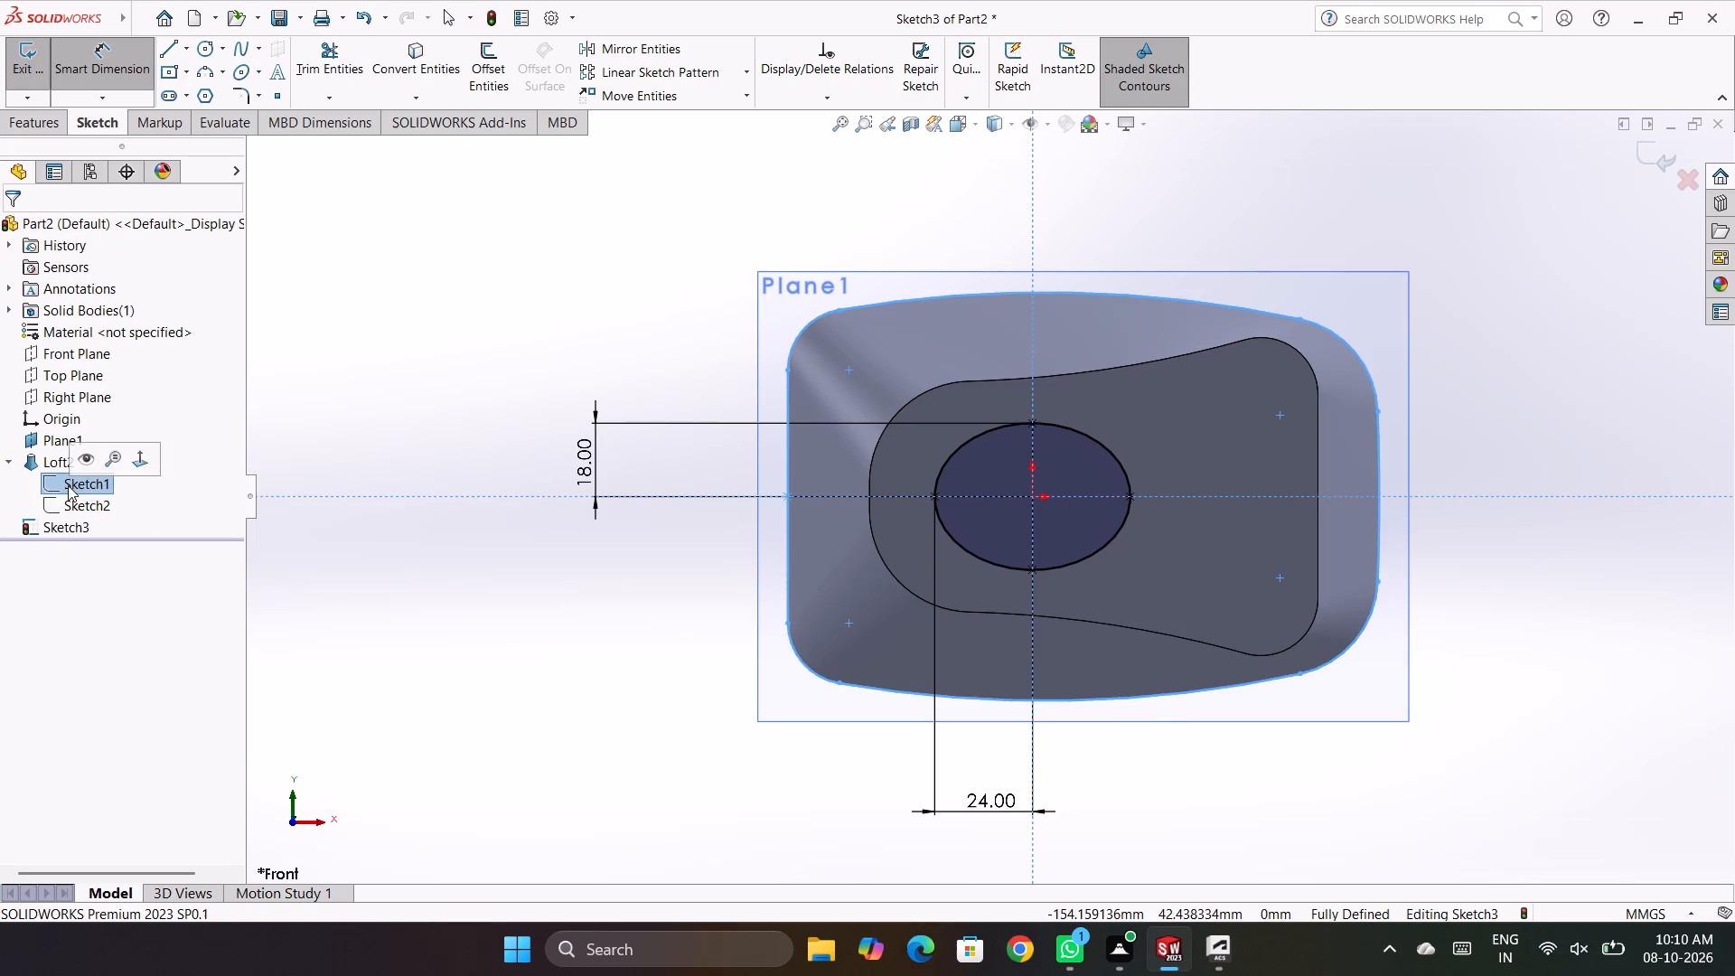
click(333, 336)
click(16, 52)
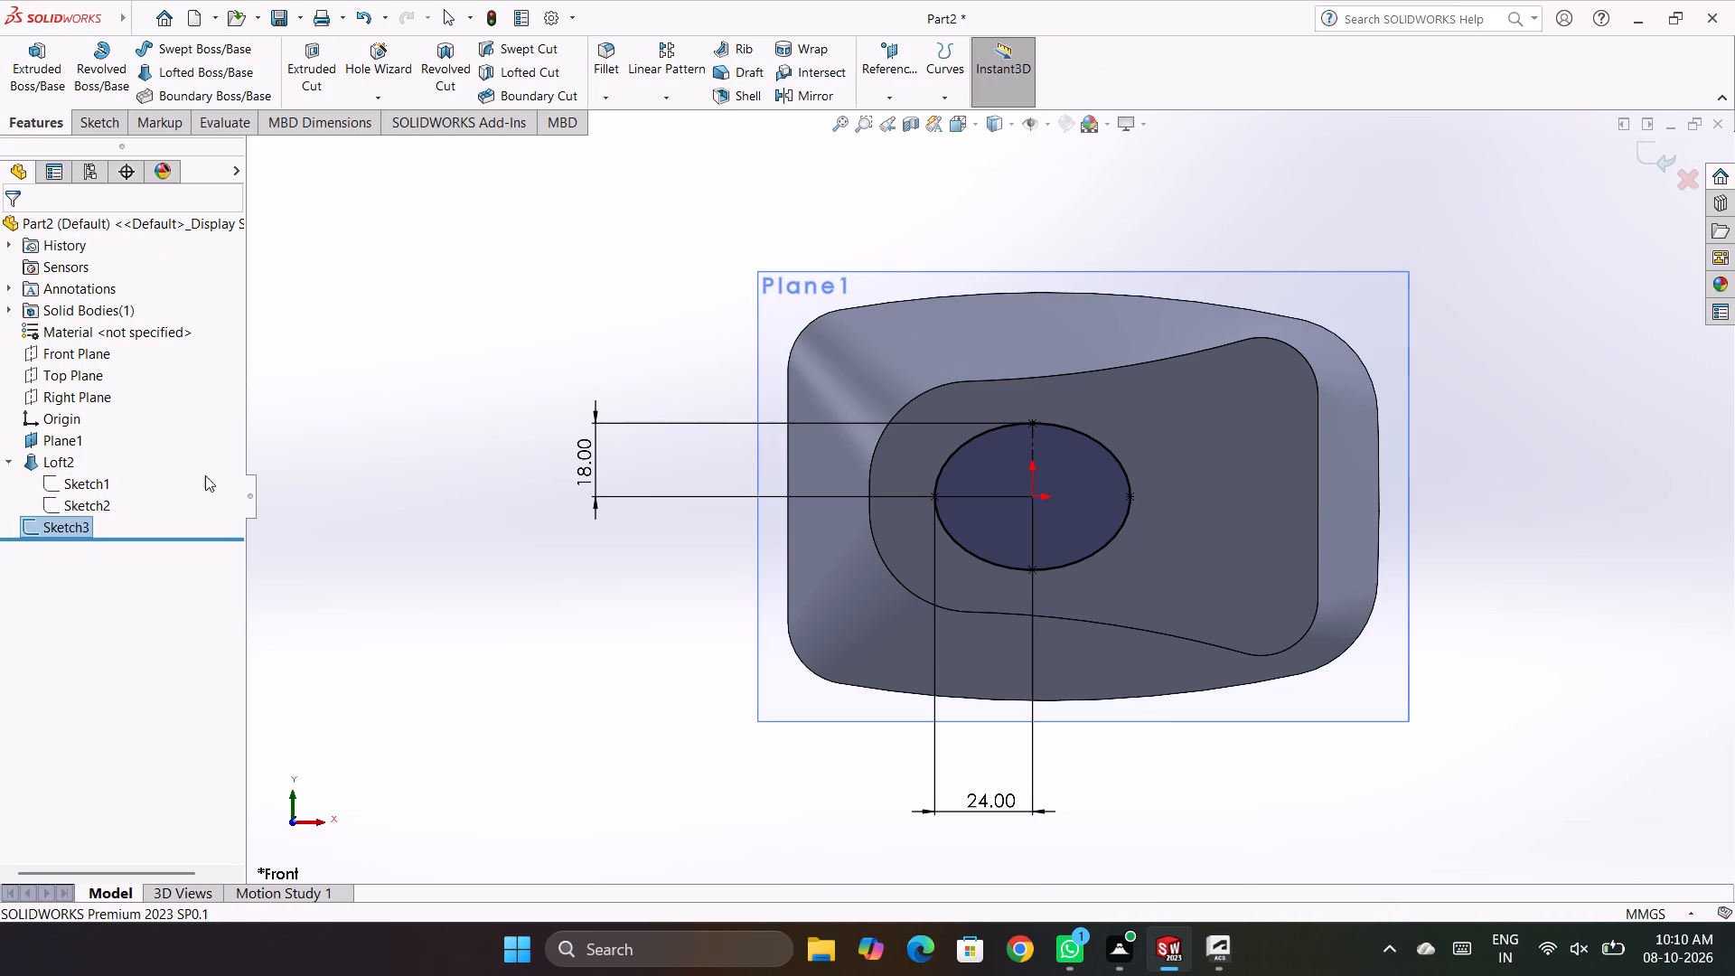
right_click(93, 478)
click(117, 420)
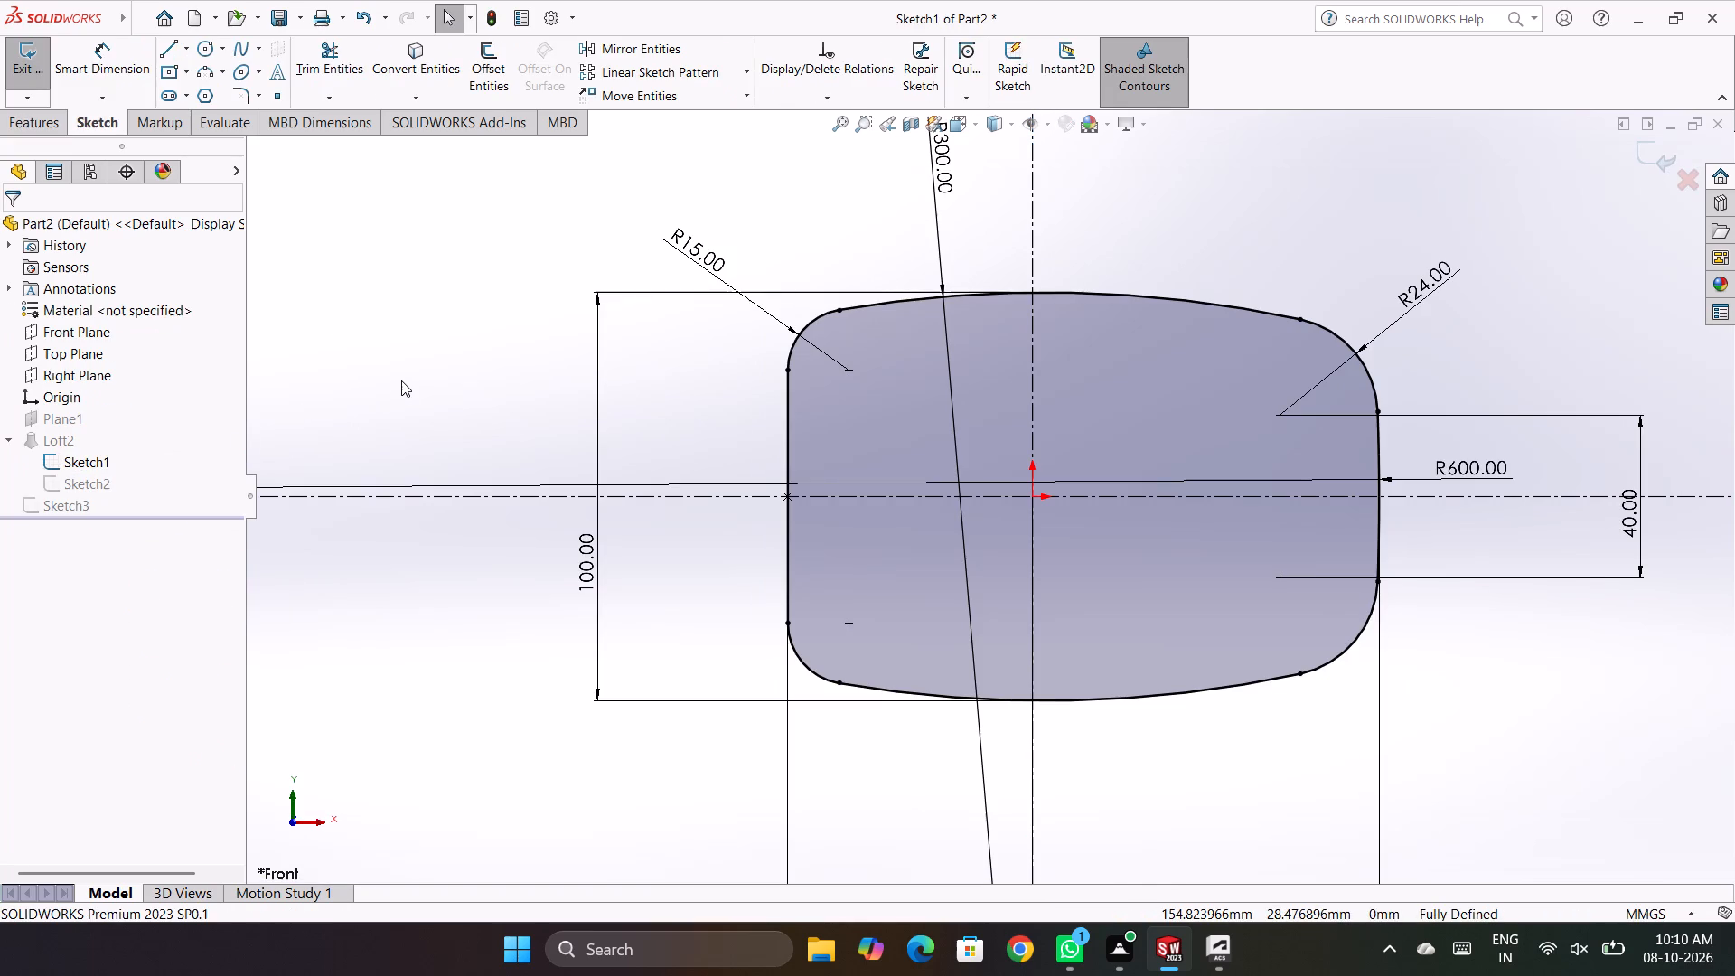
scroll(401, 380, up, 3)
scroll(541, 380, down, 1)
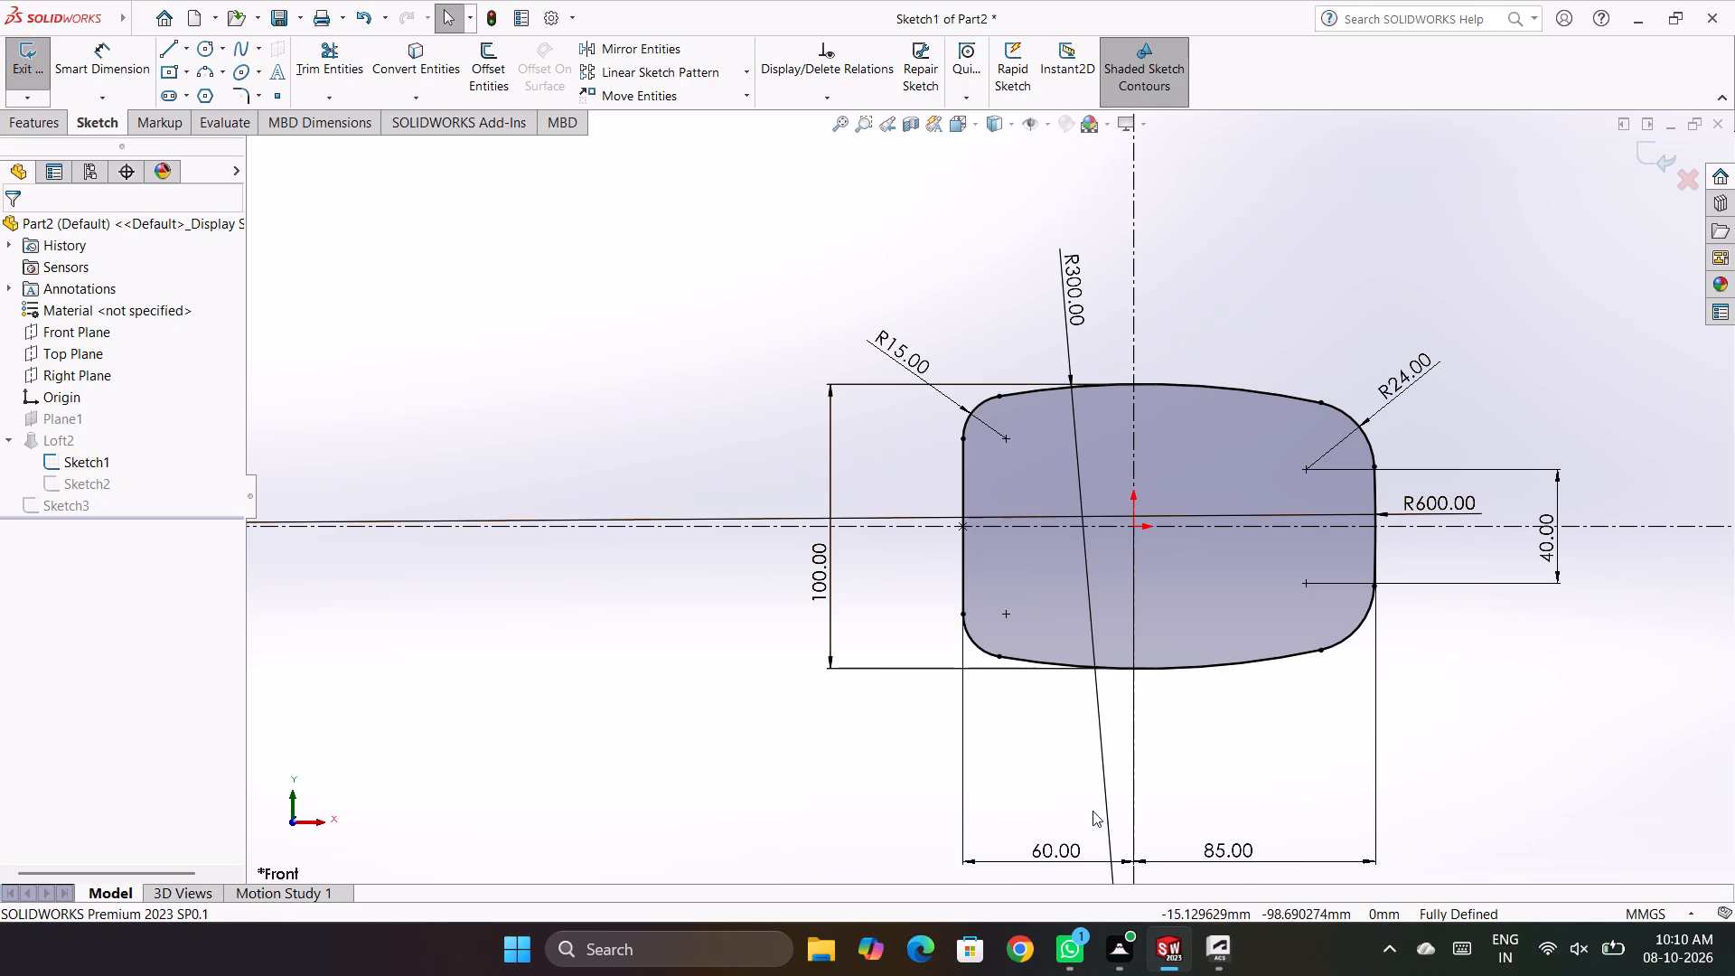
Switch to the other SOLIDWORKS window containing the Stepped Shaft with Threaded End part.
click(1081, 832)
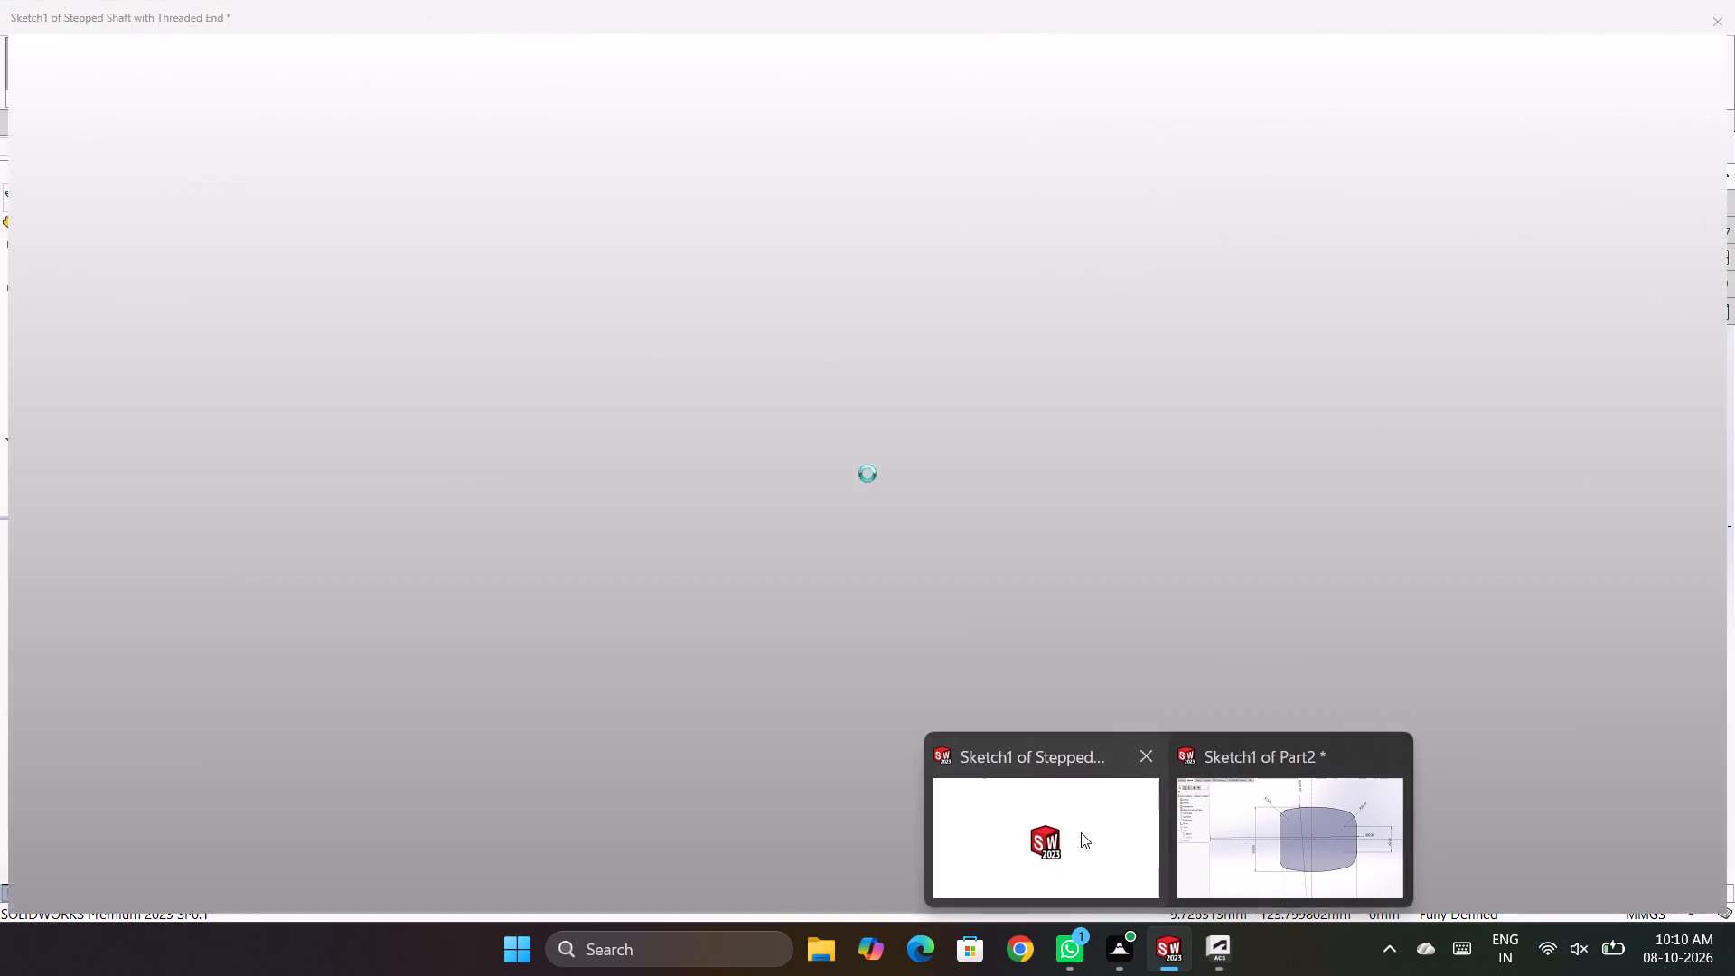
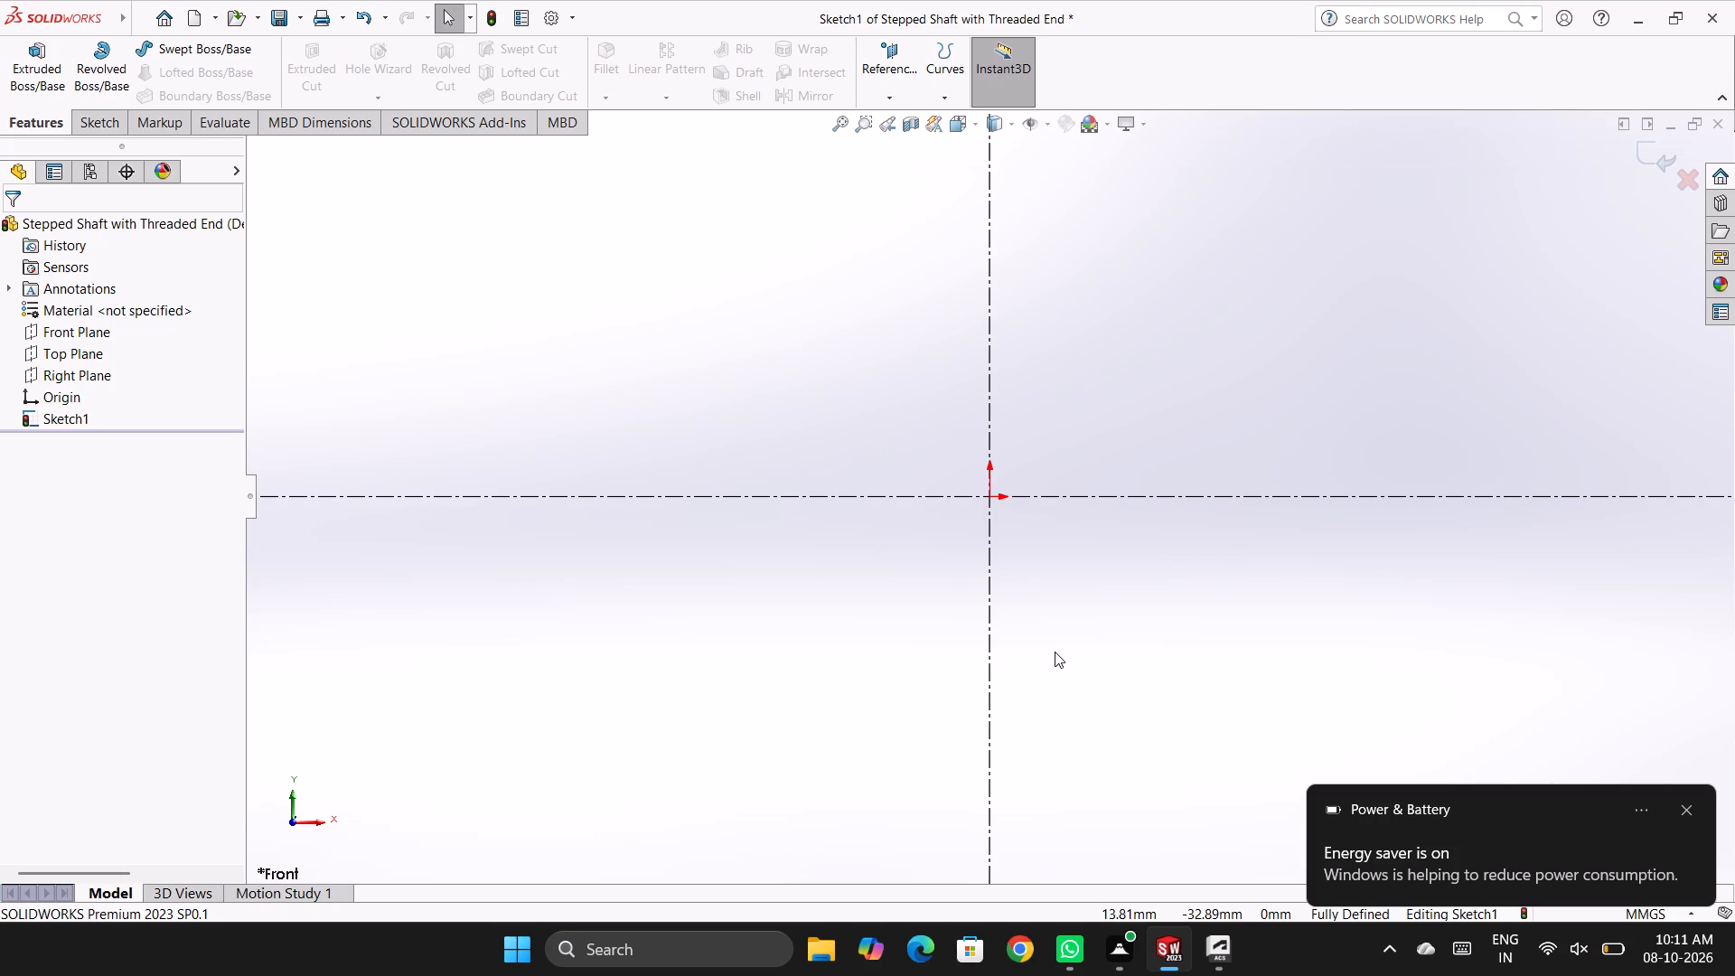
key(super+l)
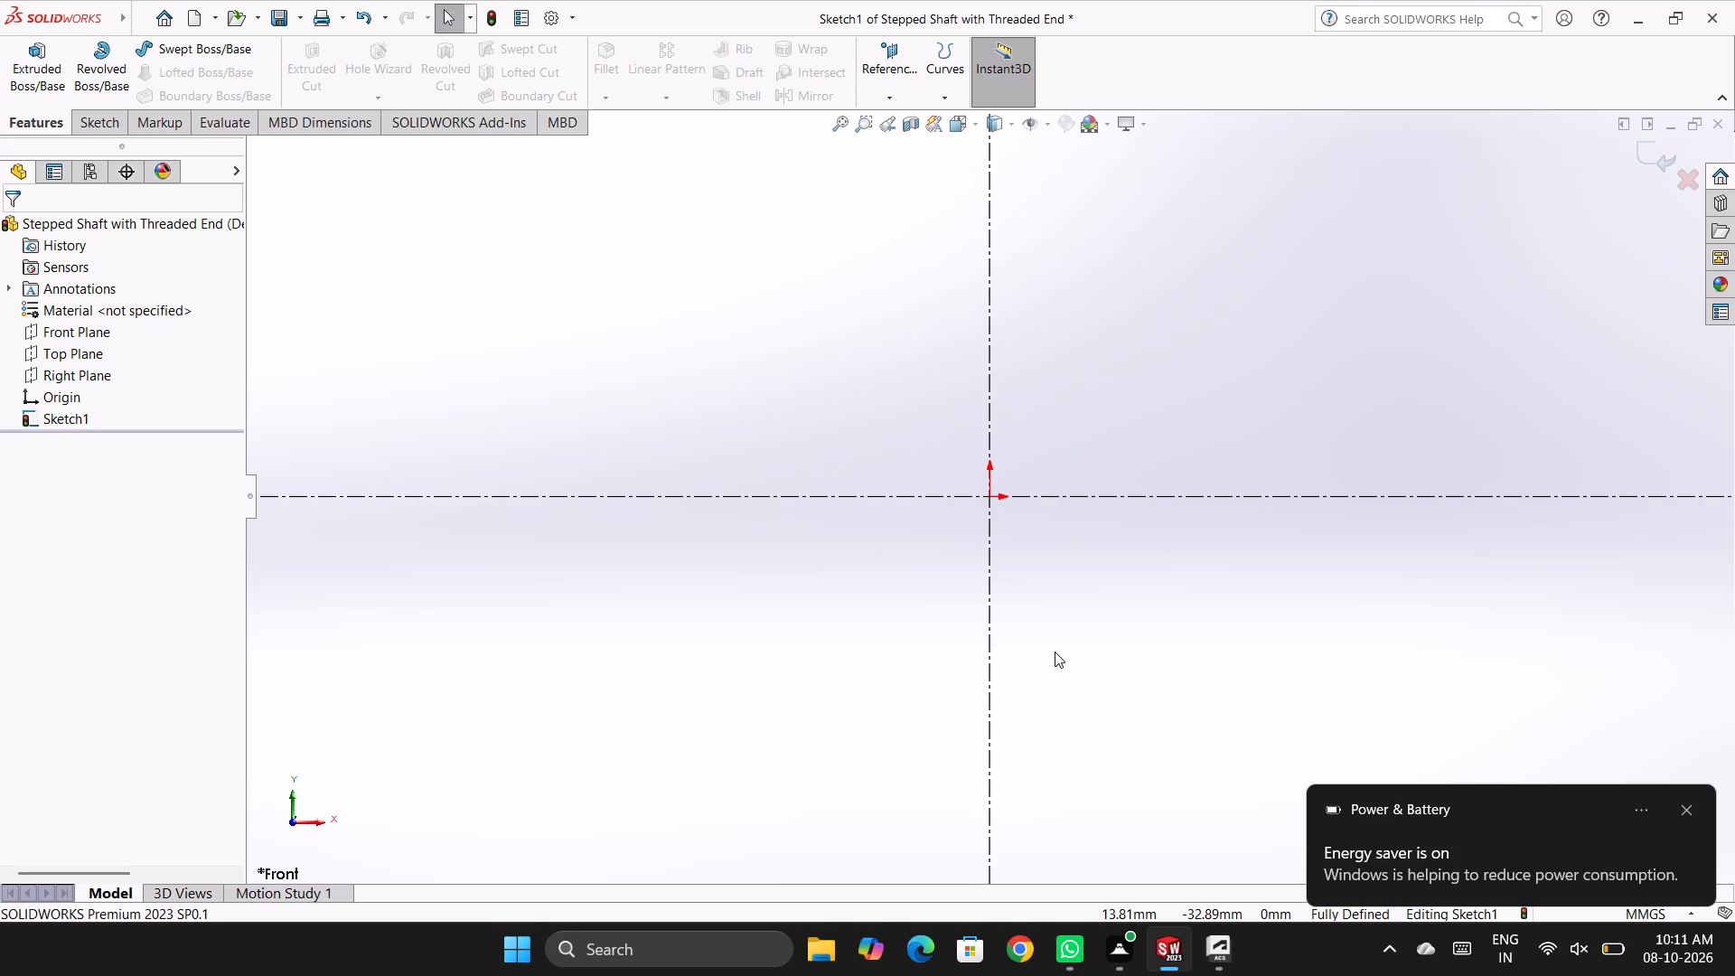
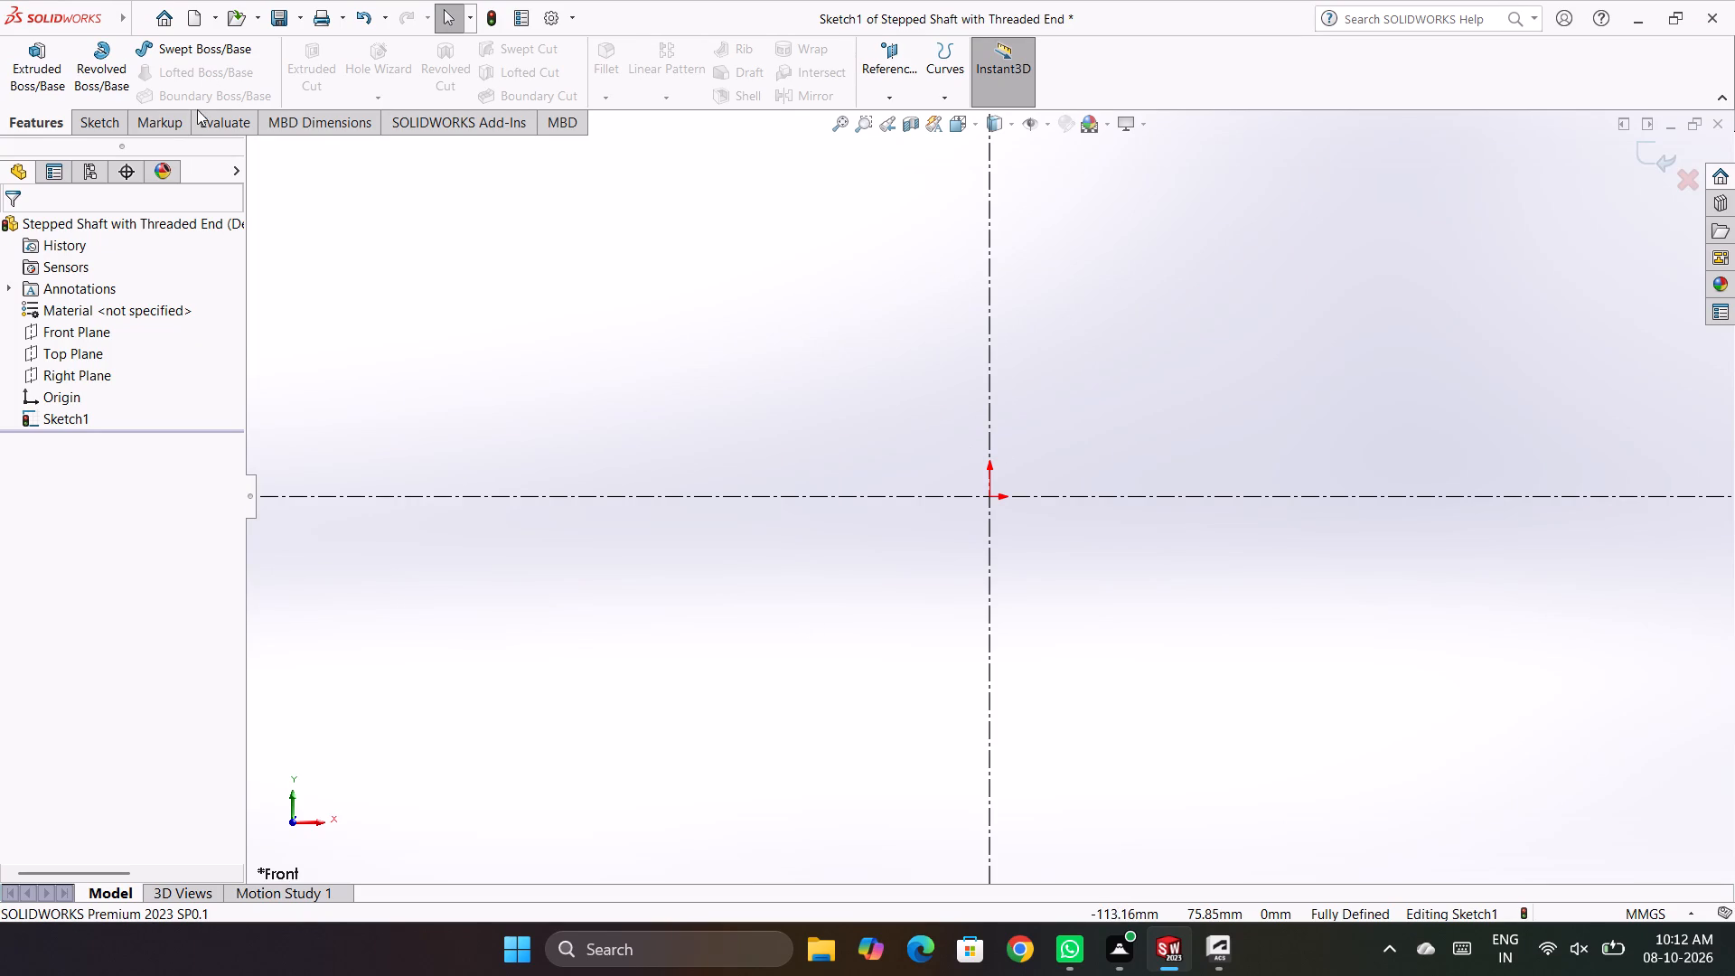
Sketch the profile from the origin: about 53 mm up, 24 mm across, and two descending shoulders, each ending in a slope and short horizontal line.
click(103, 118)
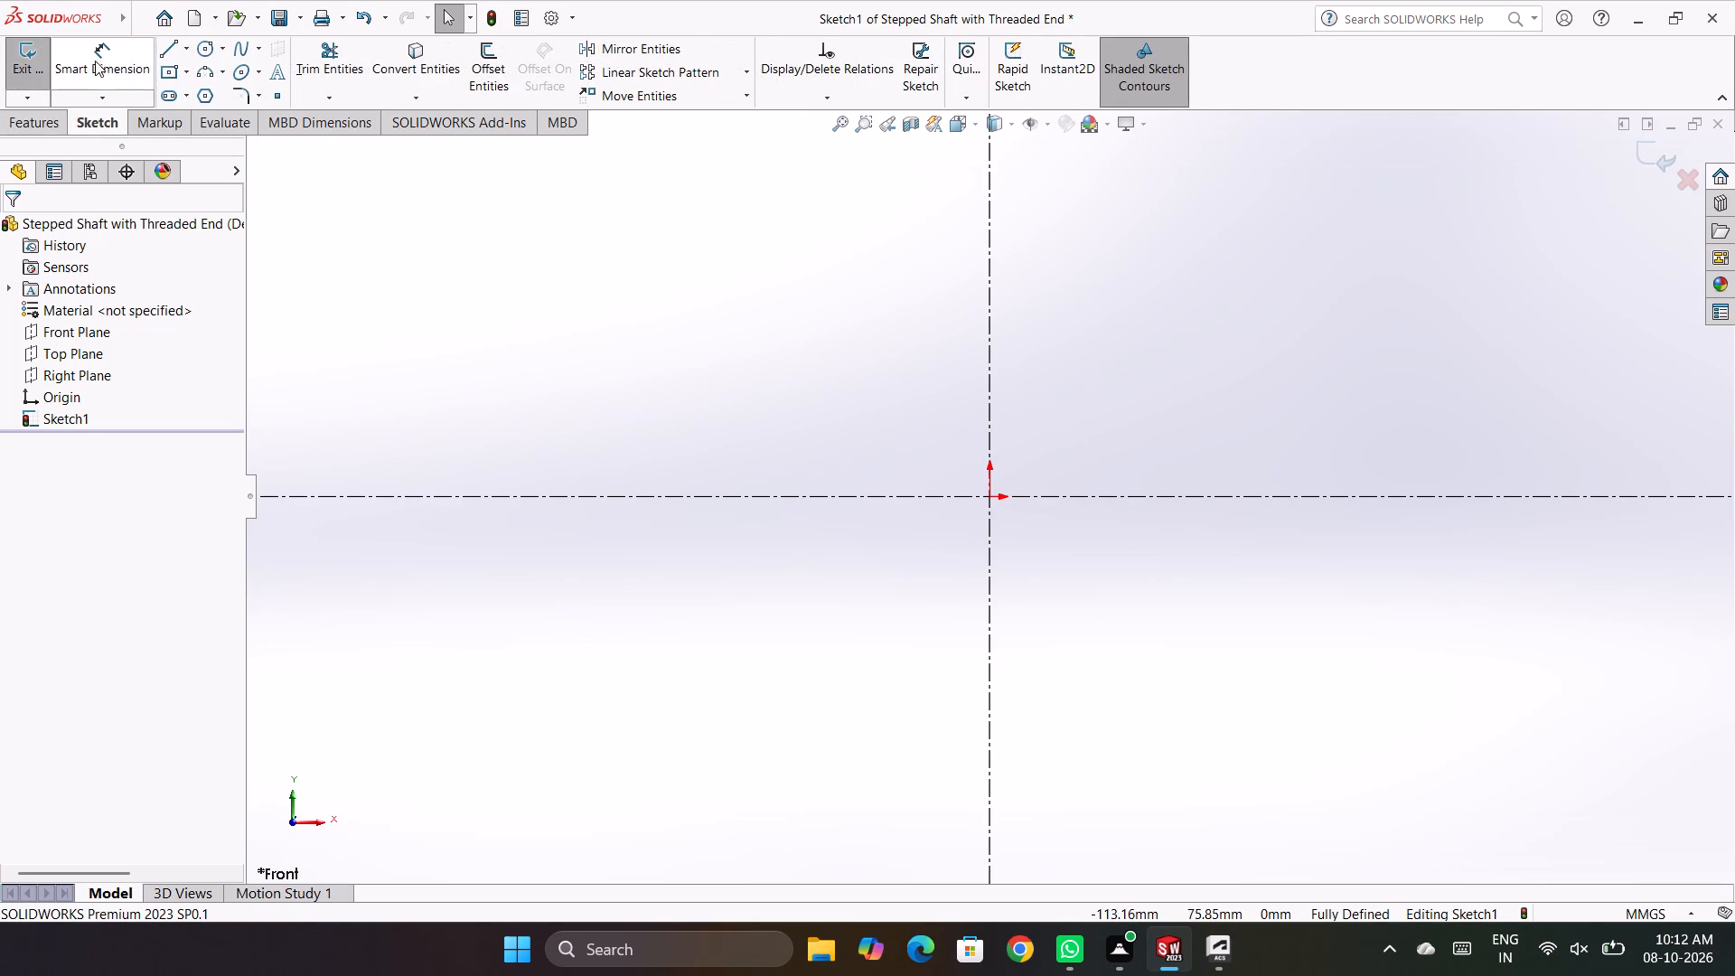
click(173, 45)
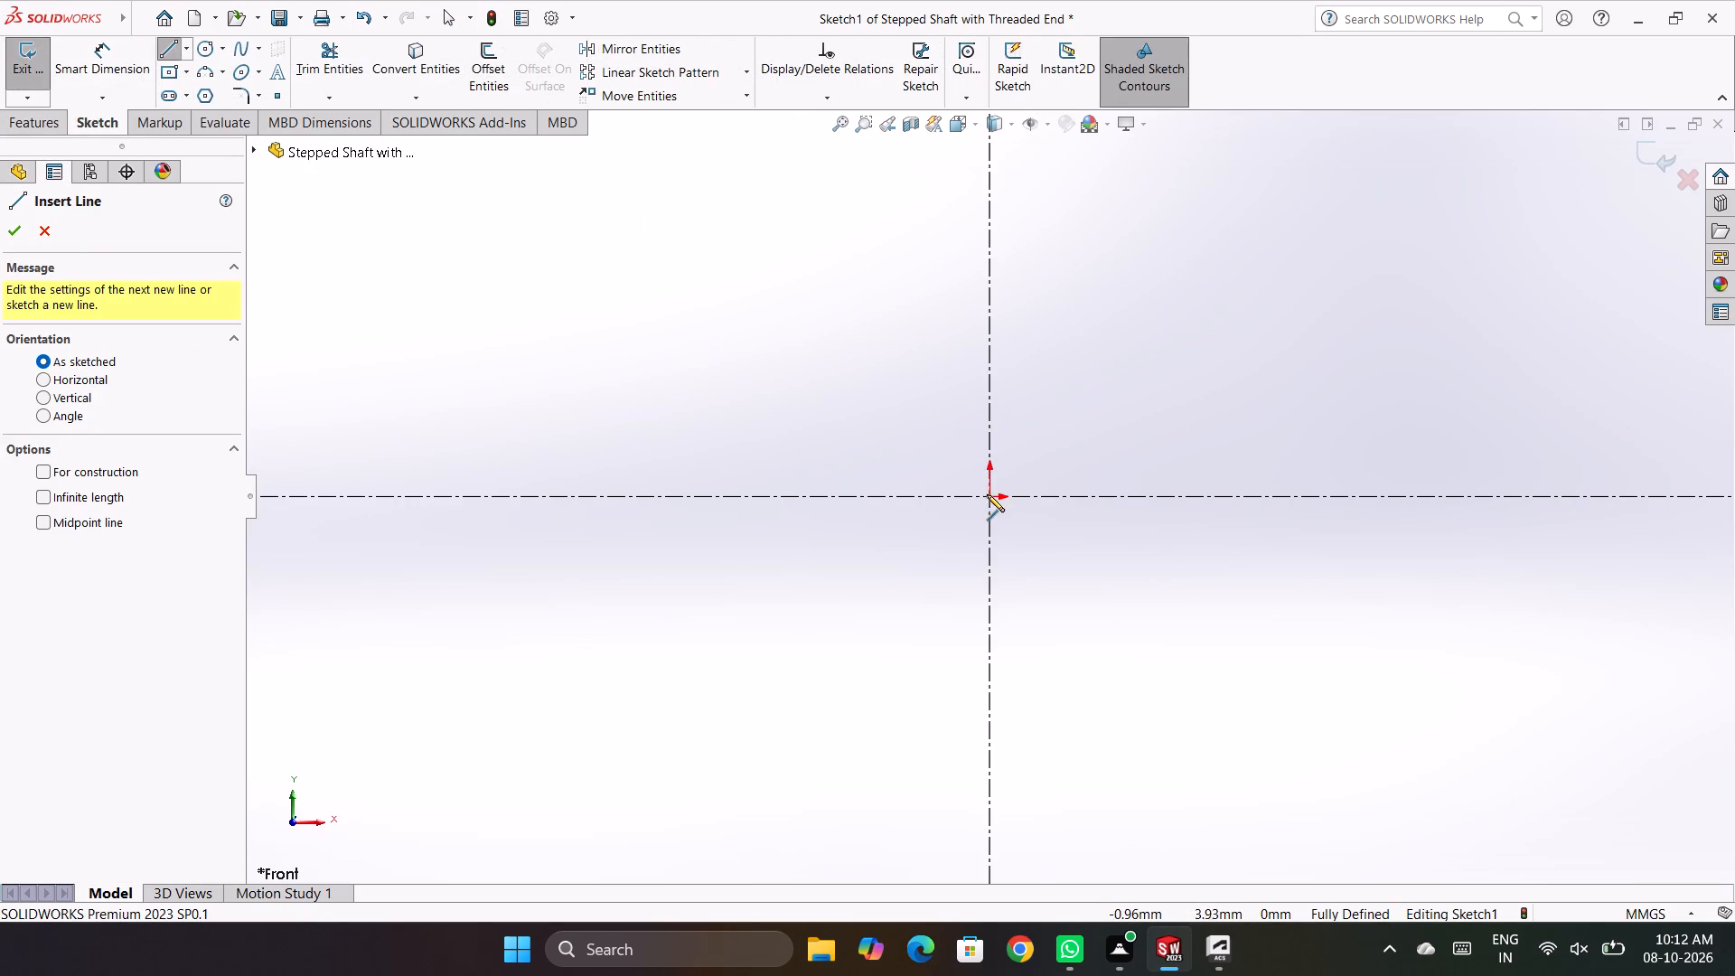
click(989, 497)
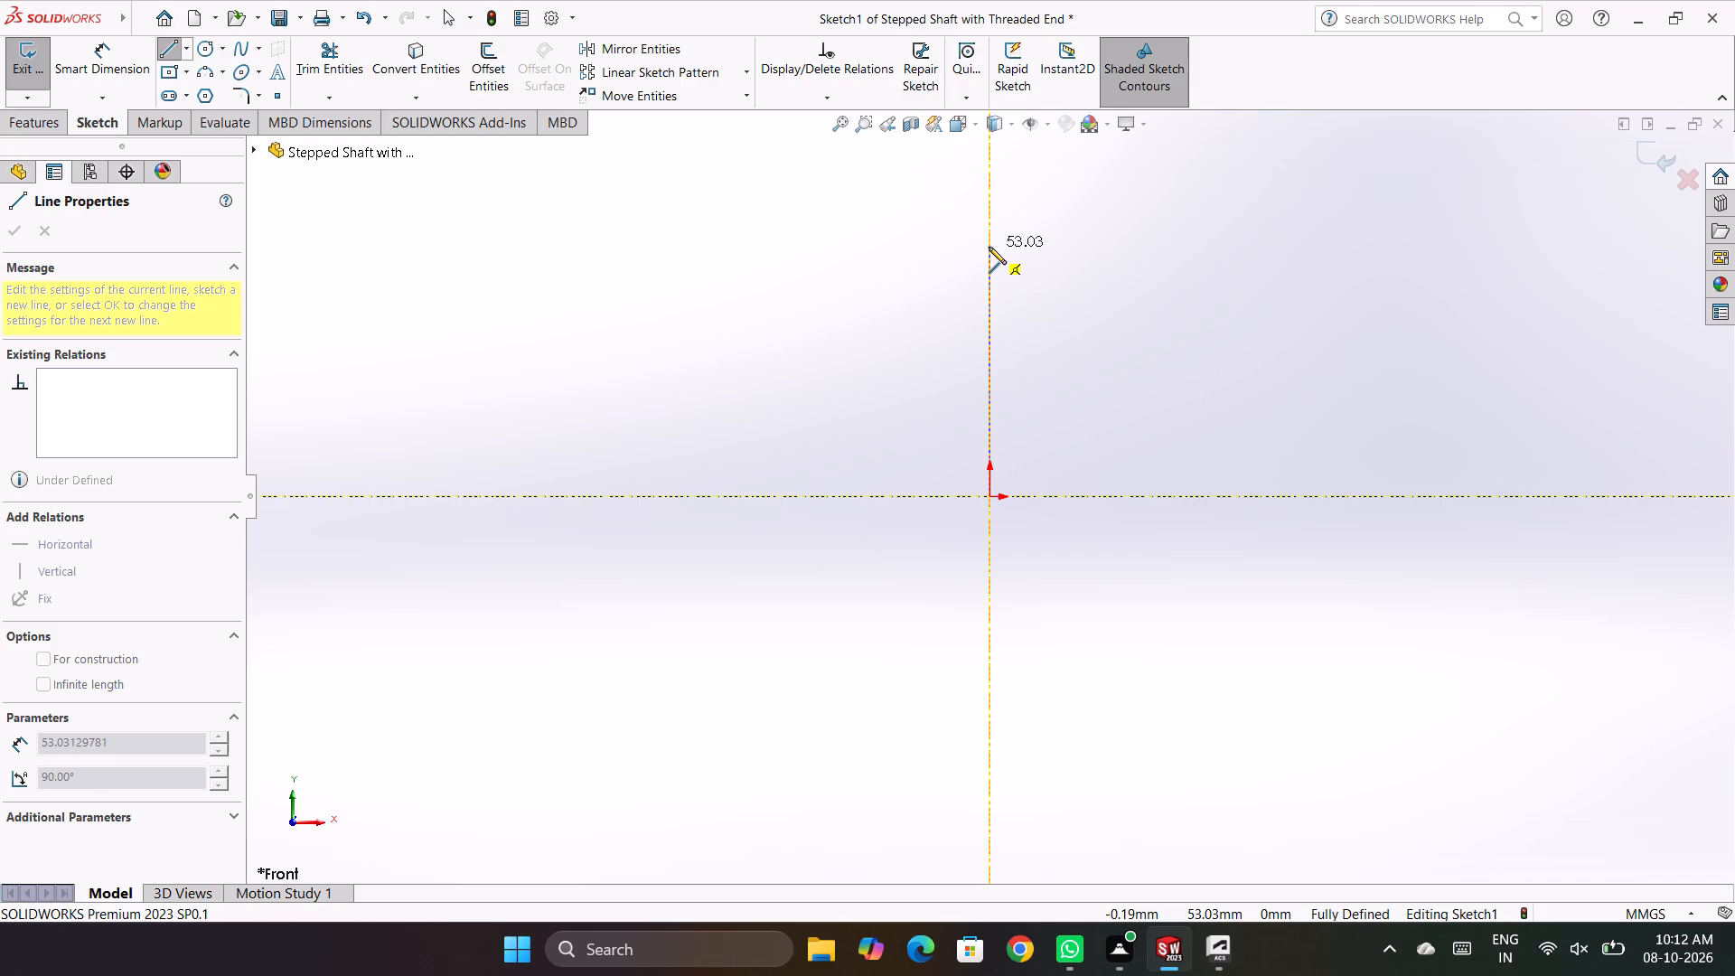
click(988, 245)
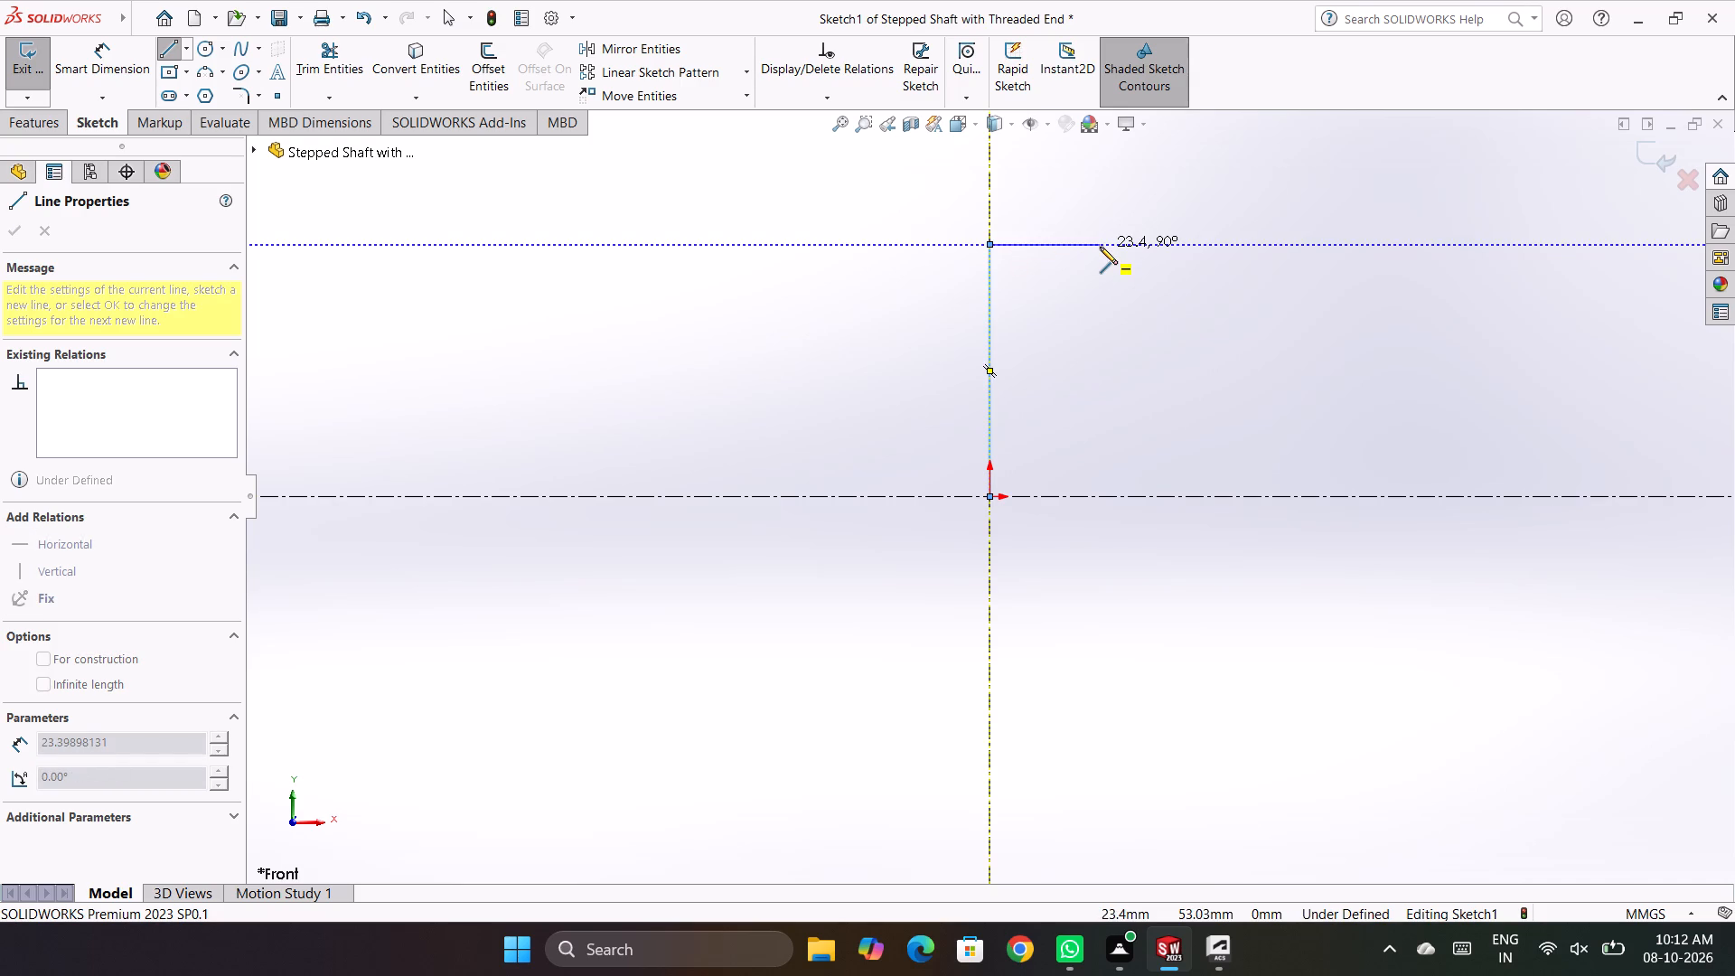
click(1104, 246)
click(1103, 305)
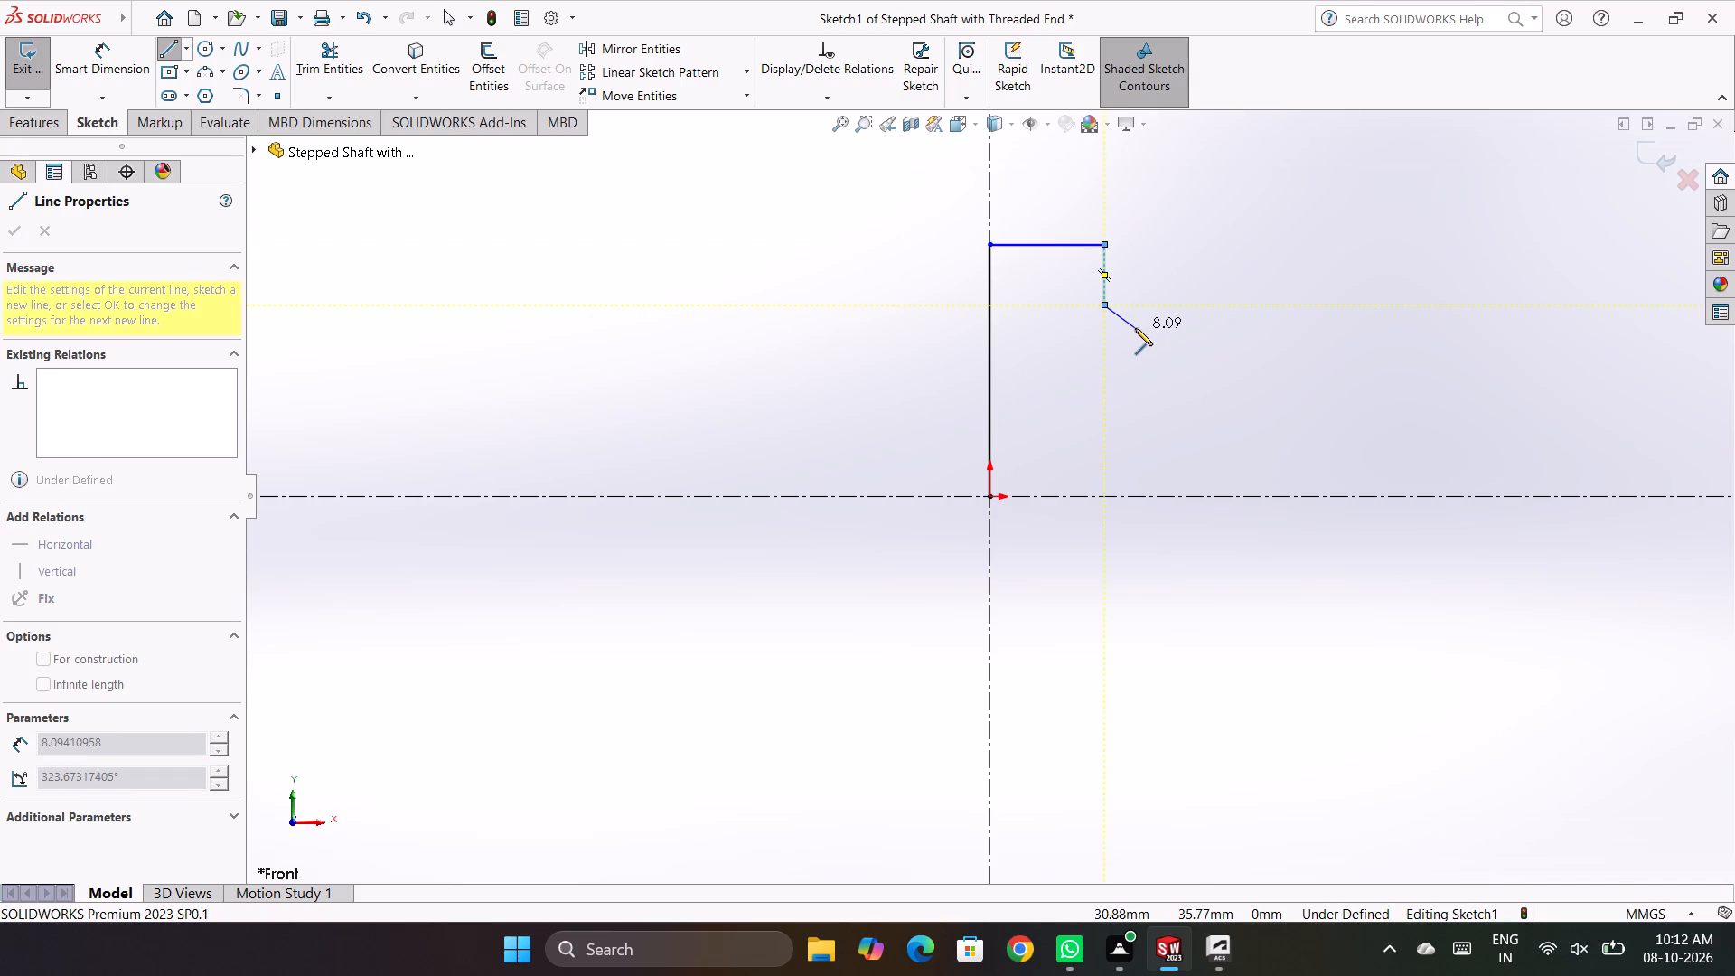
click(1132, 324)
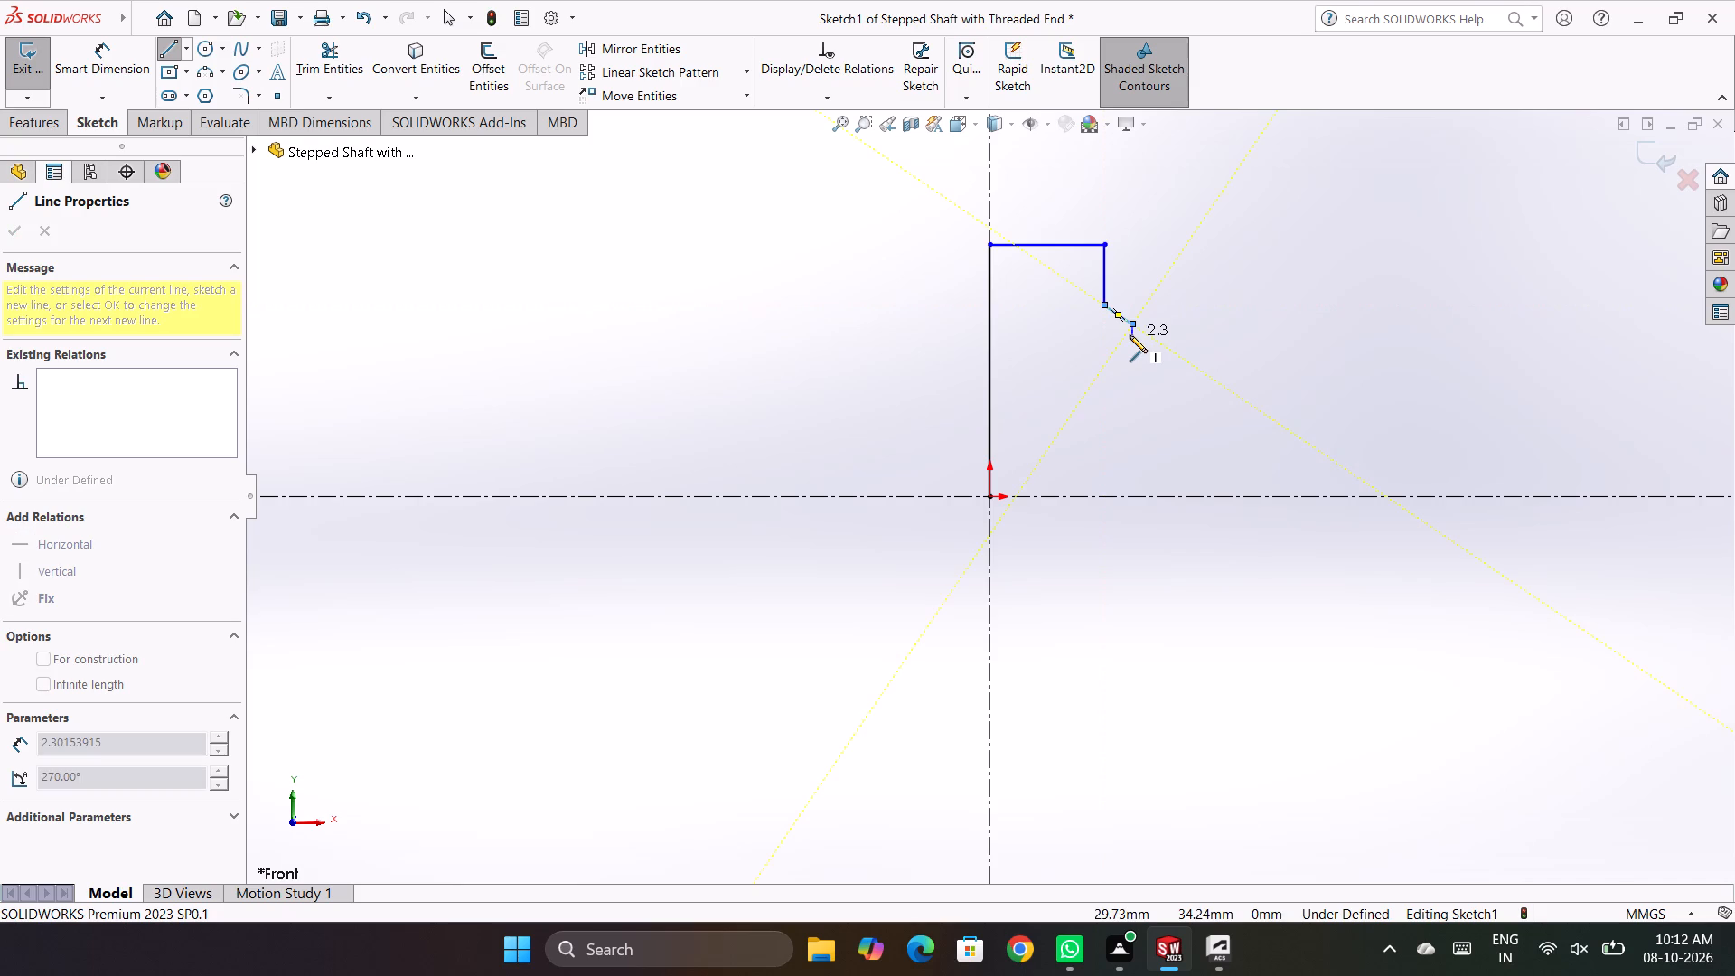
click(1186, 323)
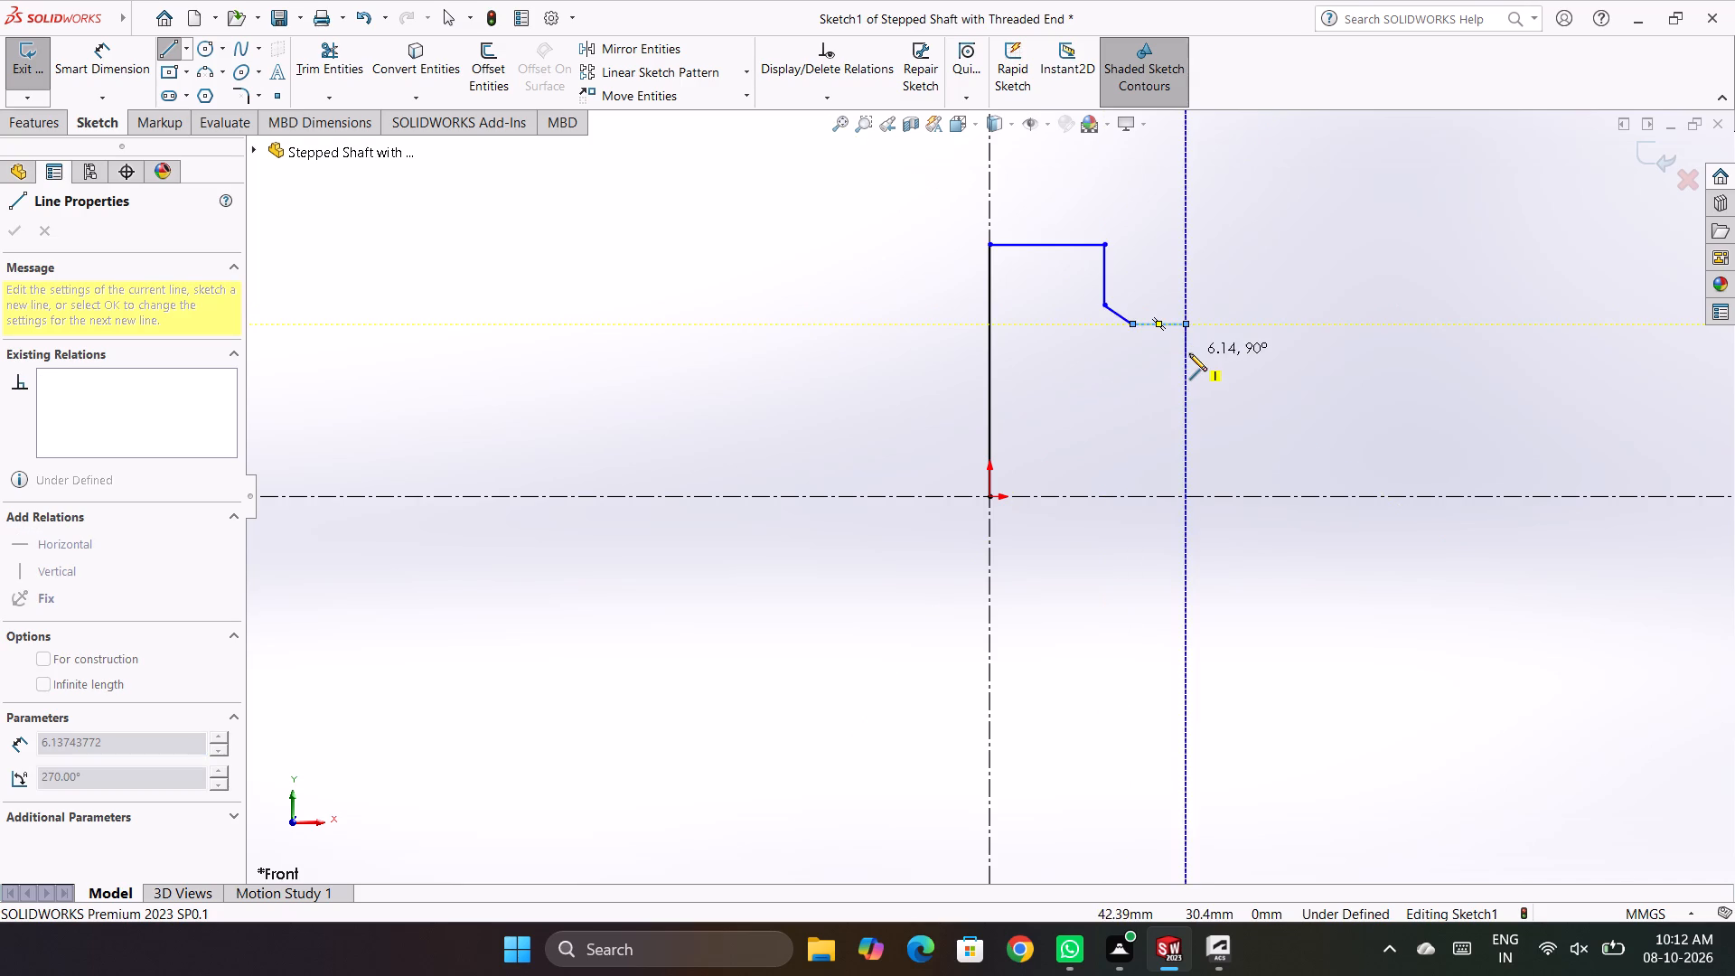
click(1189, 353)
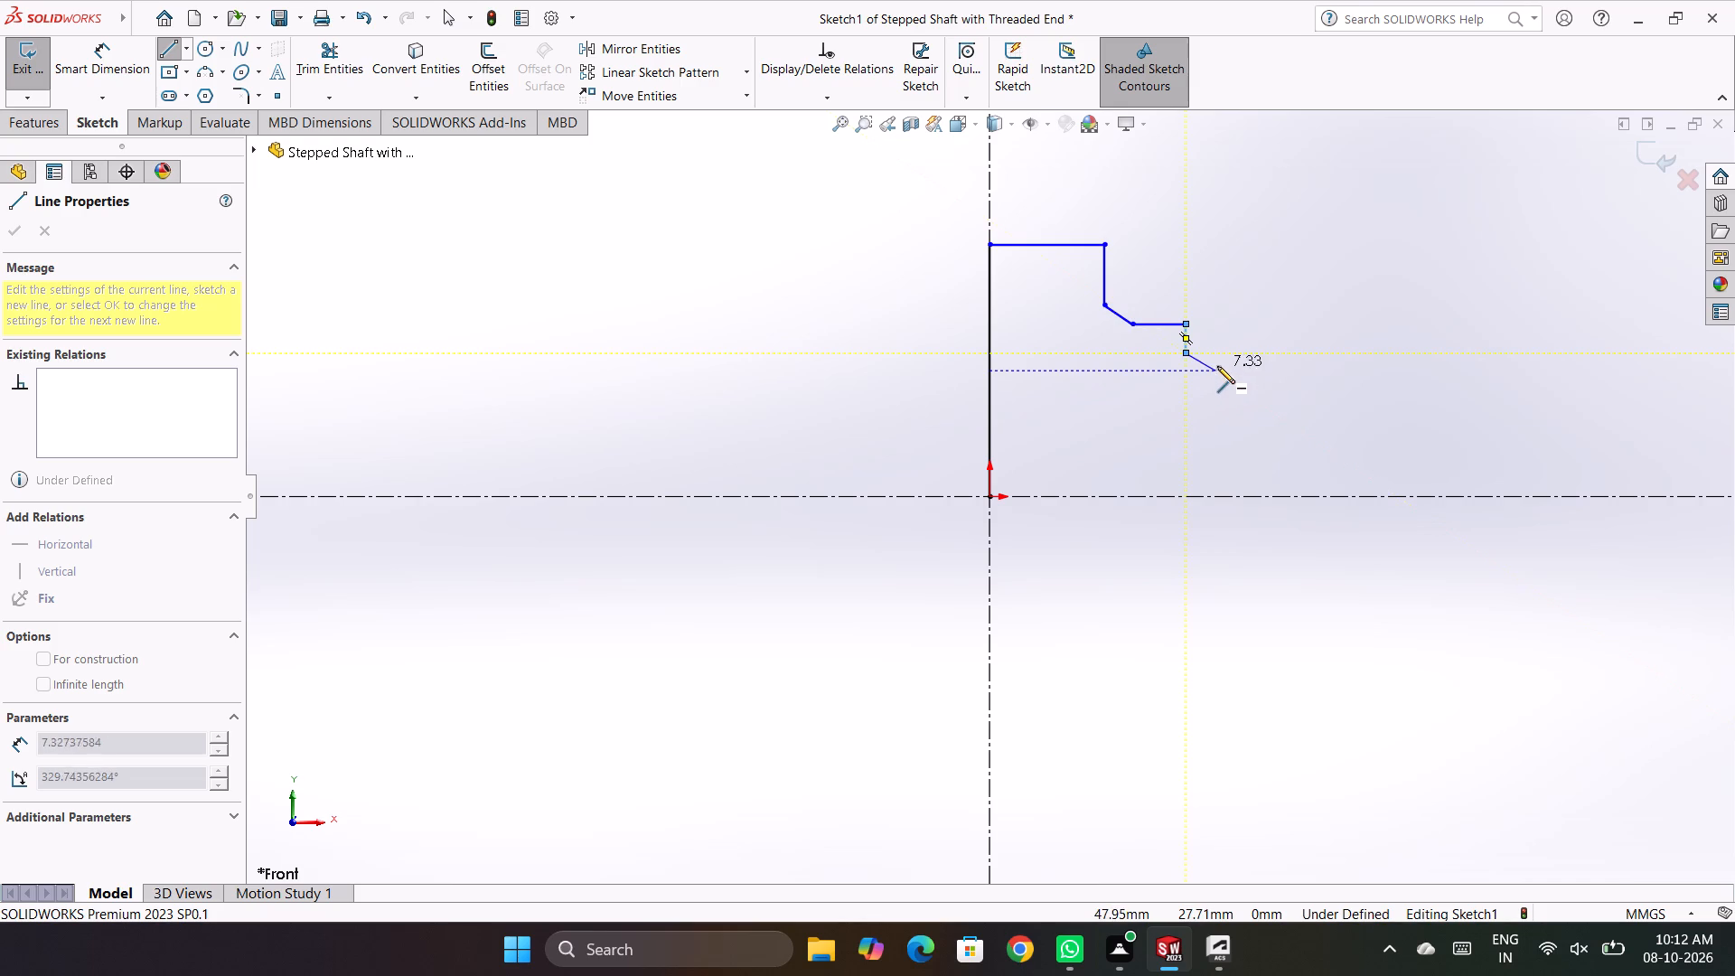
click(1224, 366)
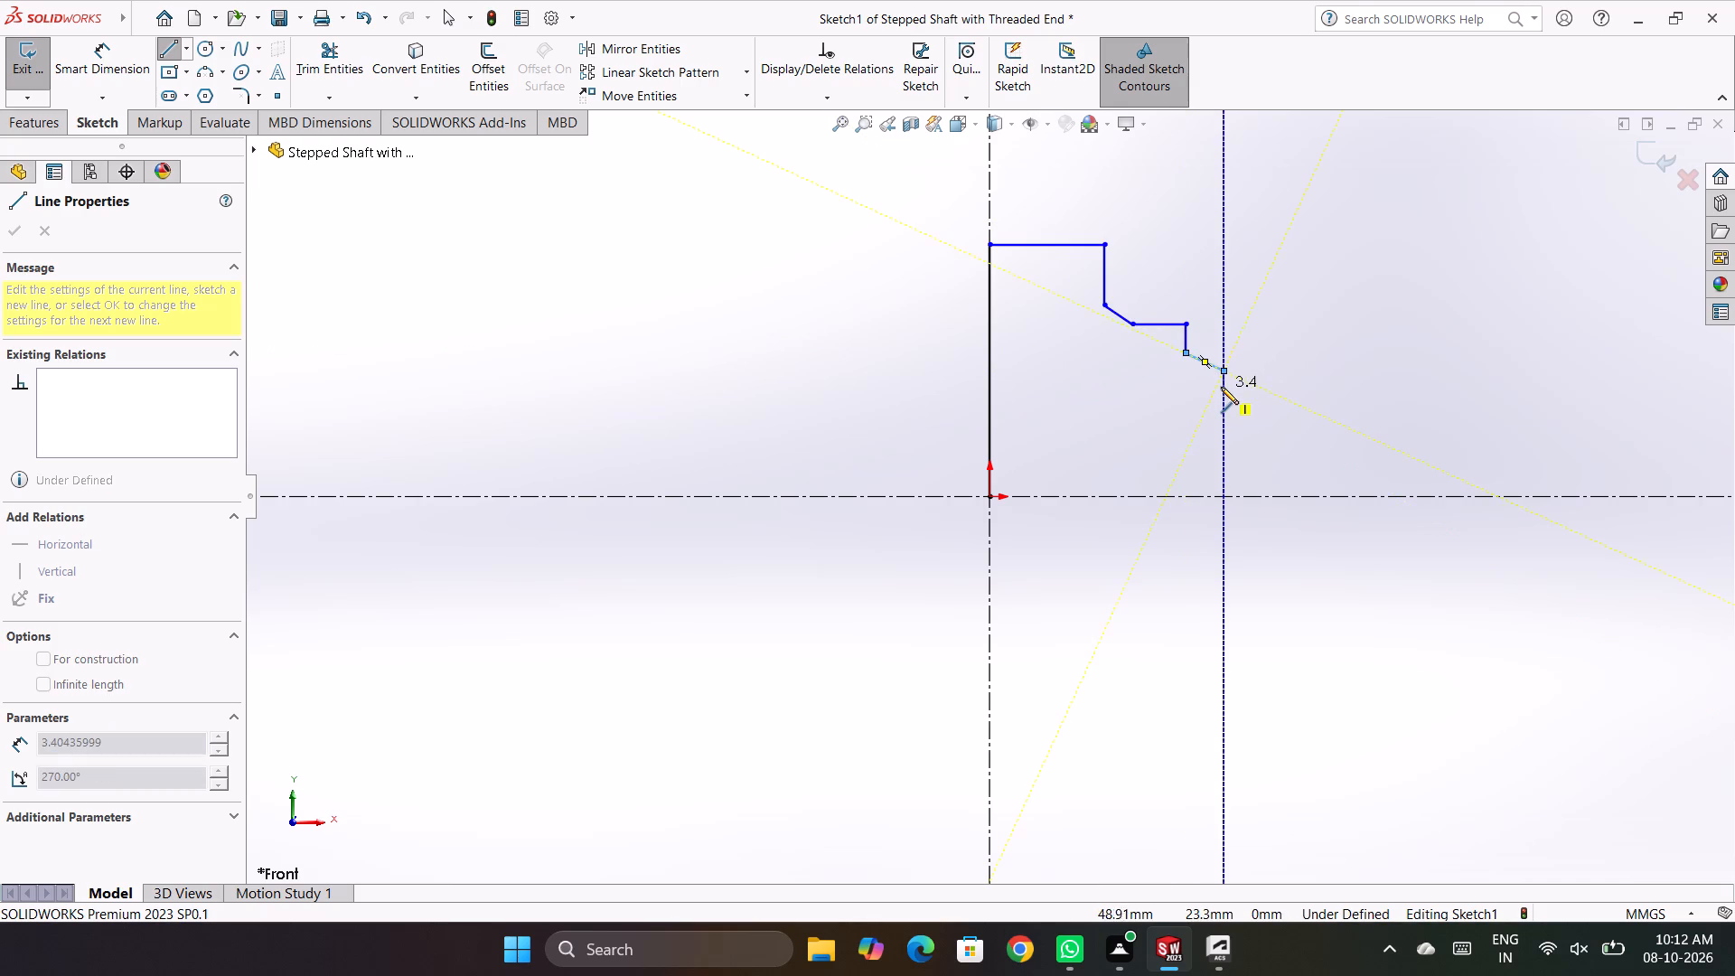
click(1272, 371)
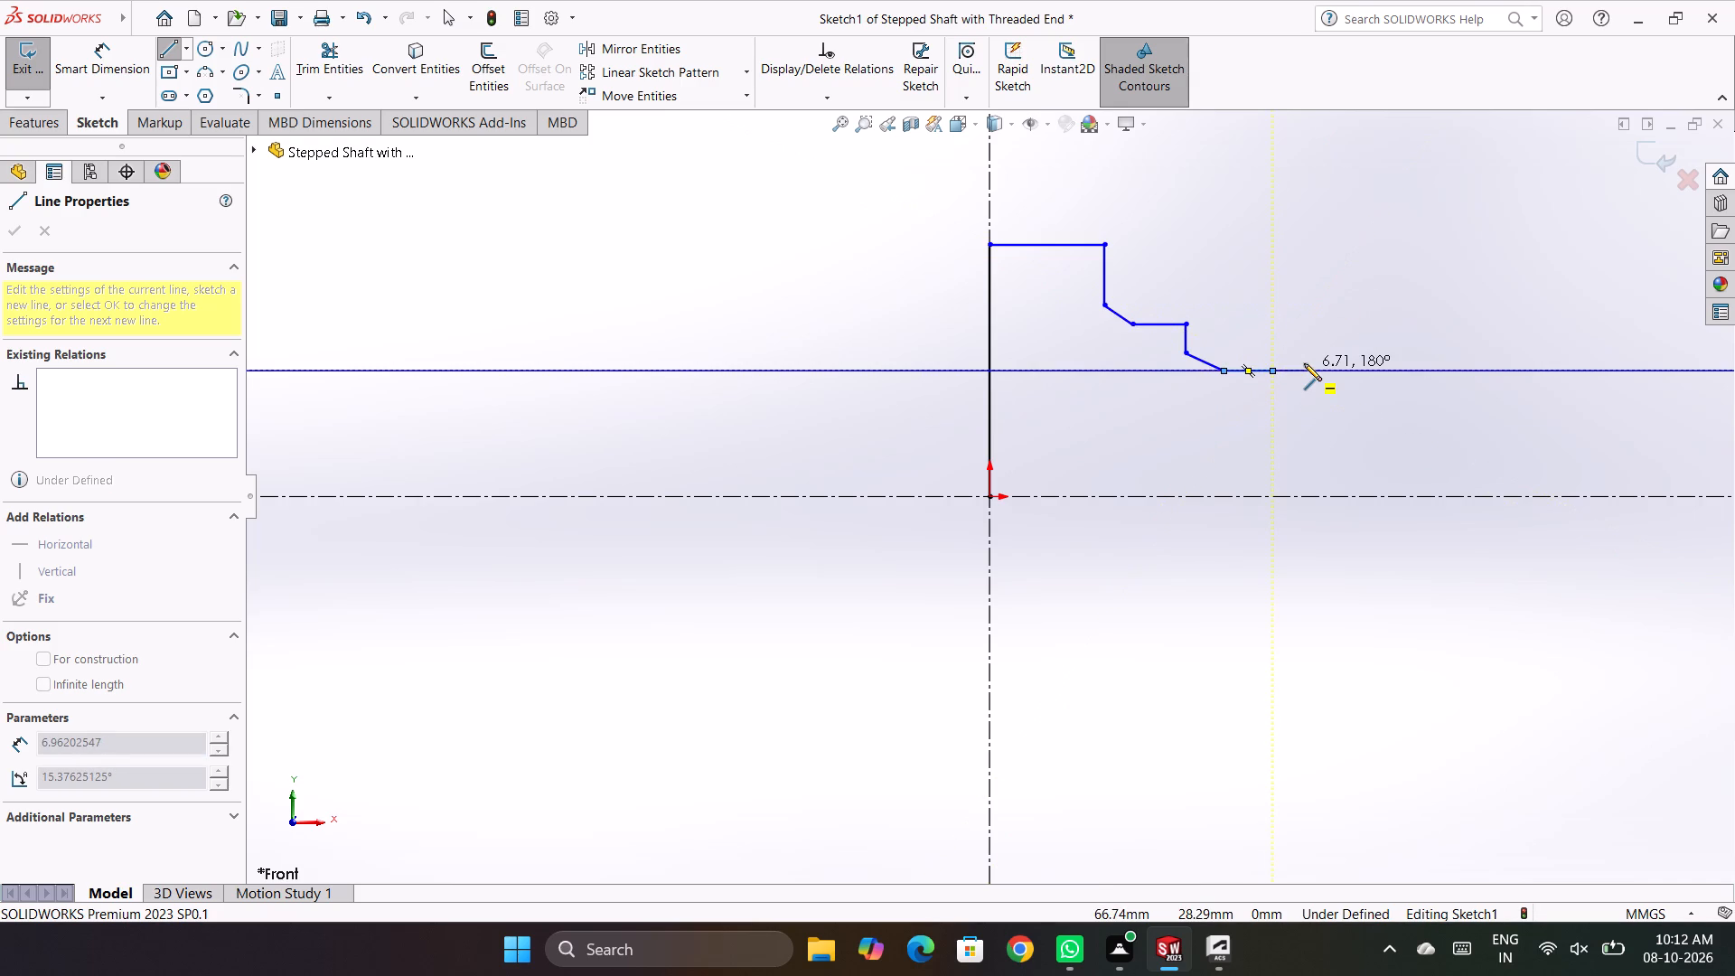
Continue the profile with a slope rising about 13 mm, a horizontal run, a small step down, another run, and a vertical line to the horizontal centerline.
click(1303, 317)
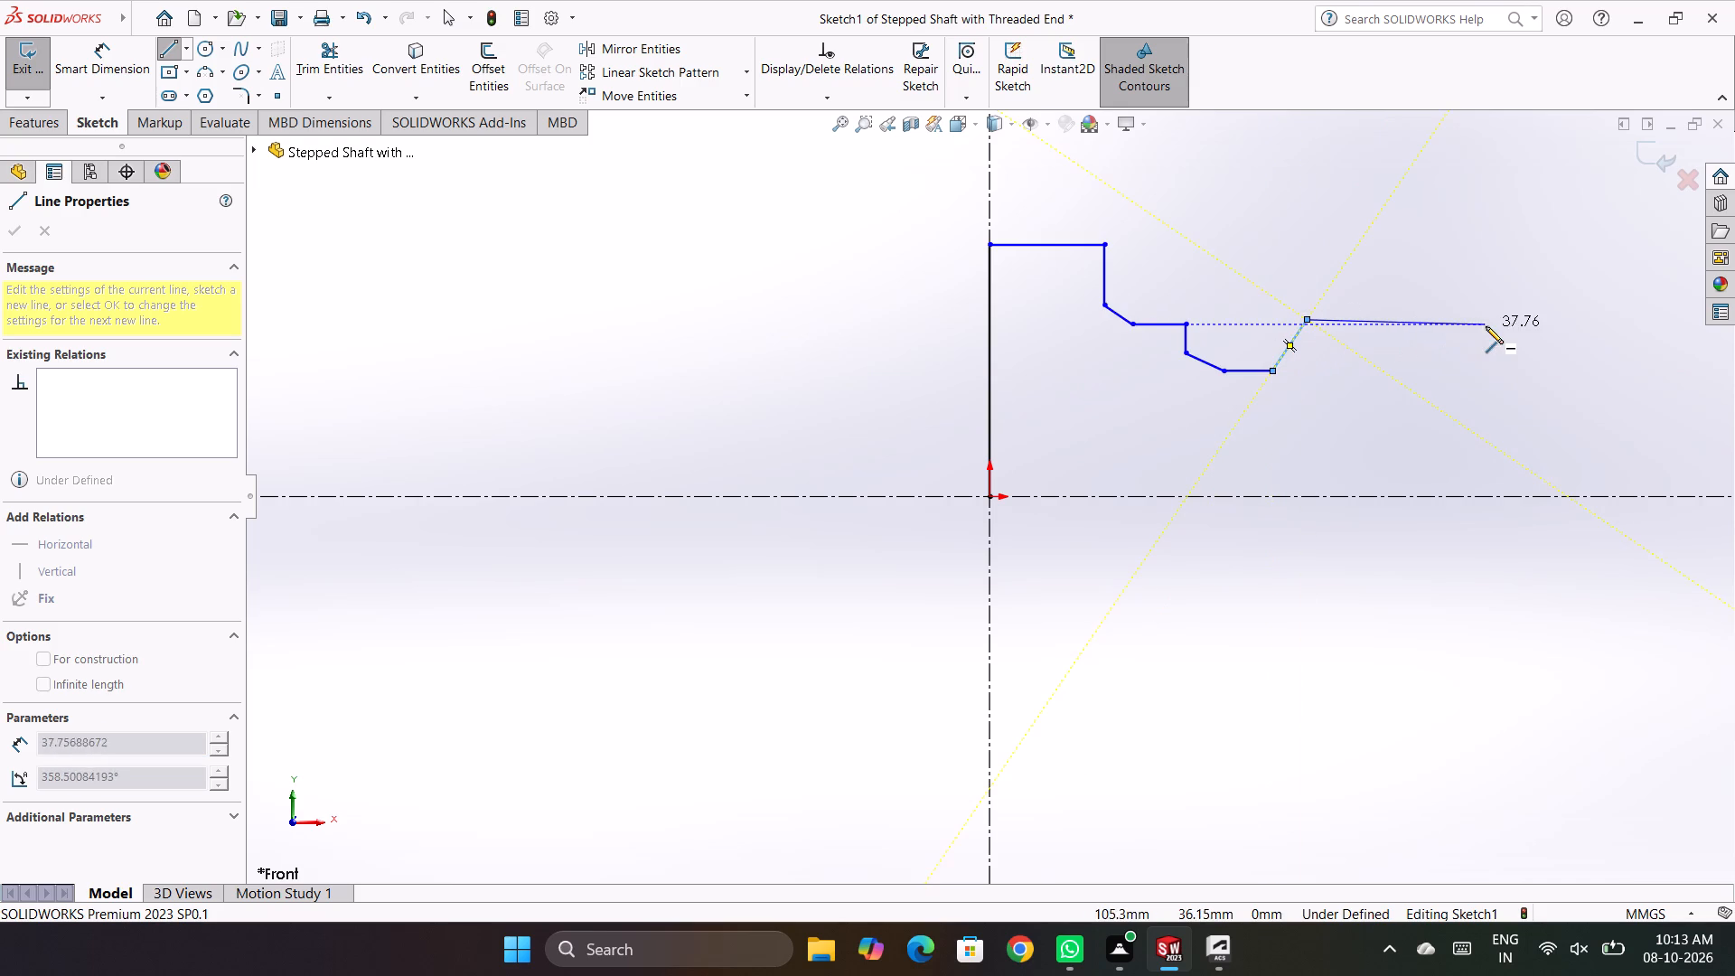
click(1411, 316)
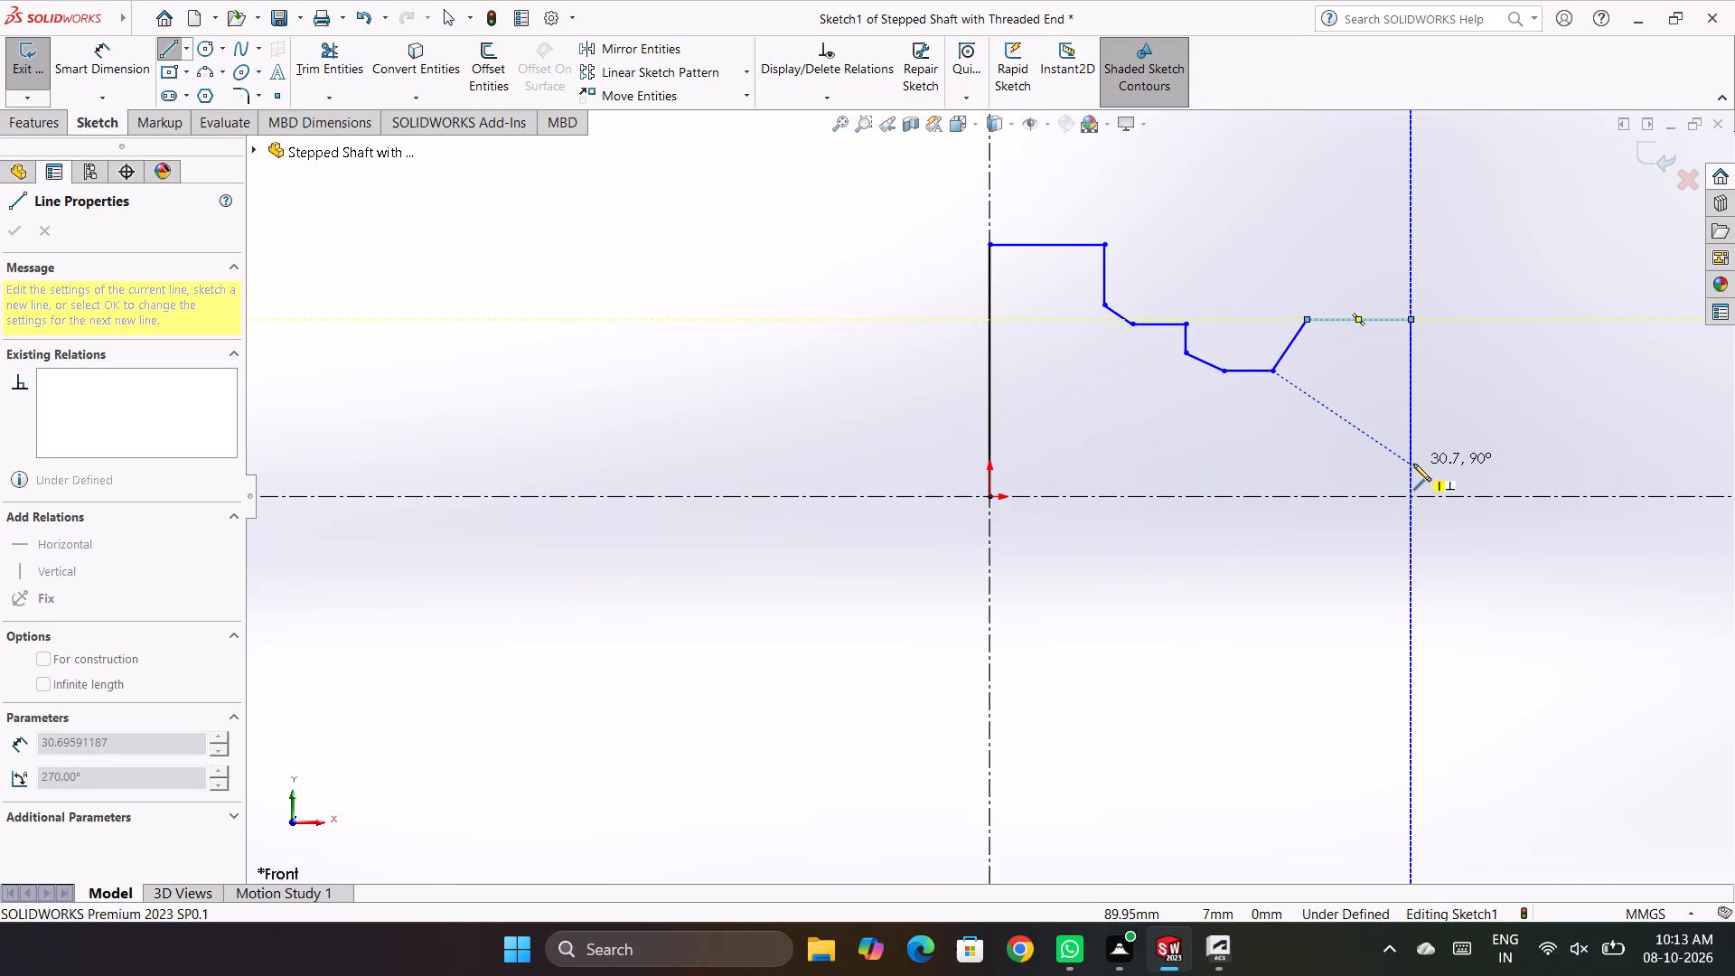
click(1406, 345)
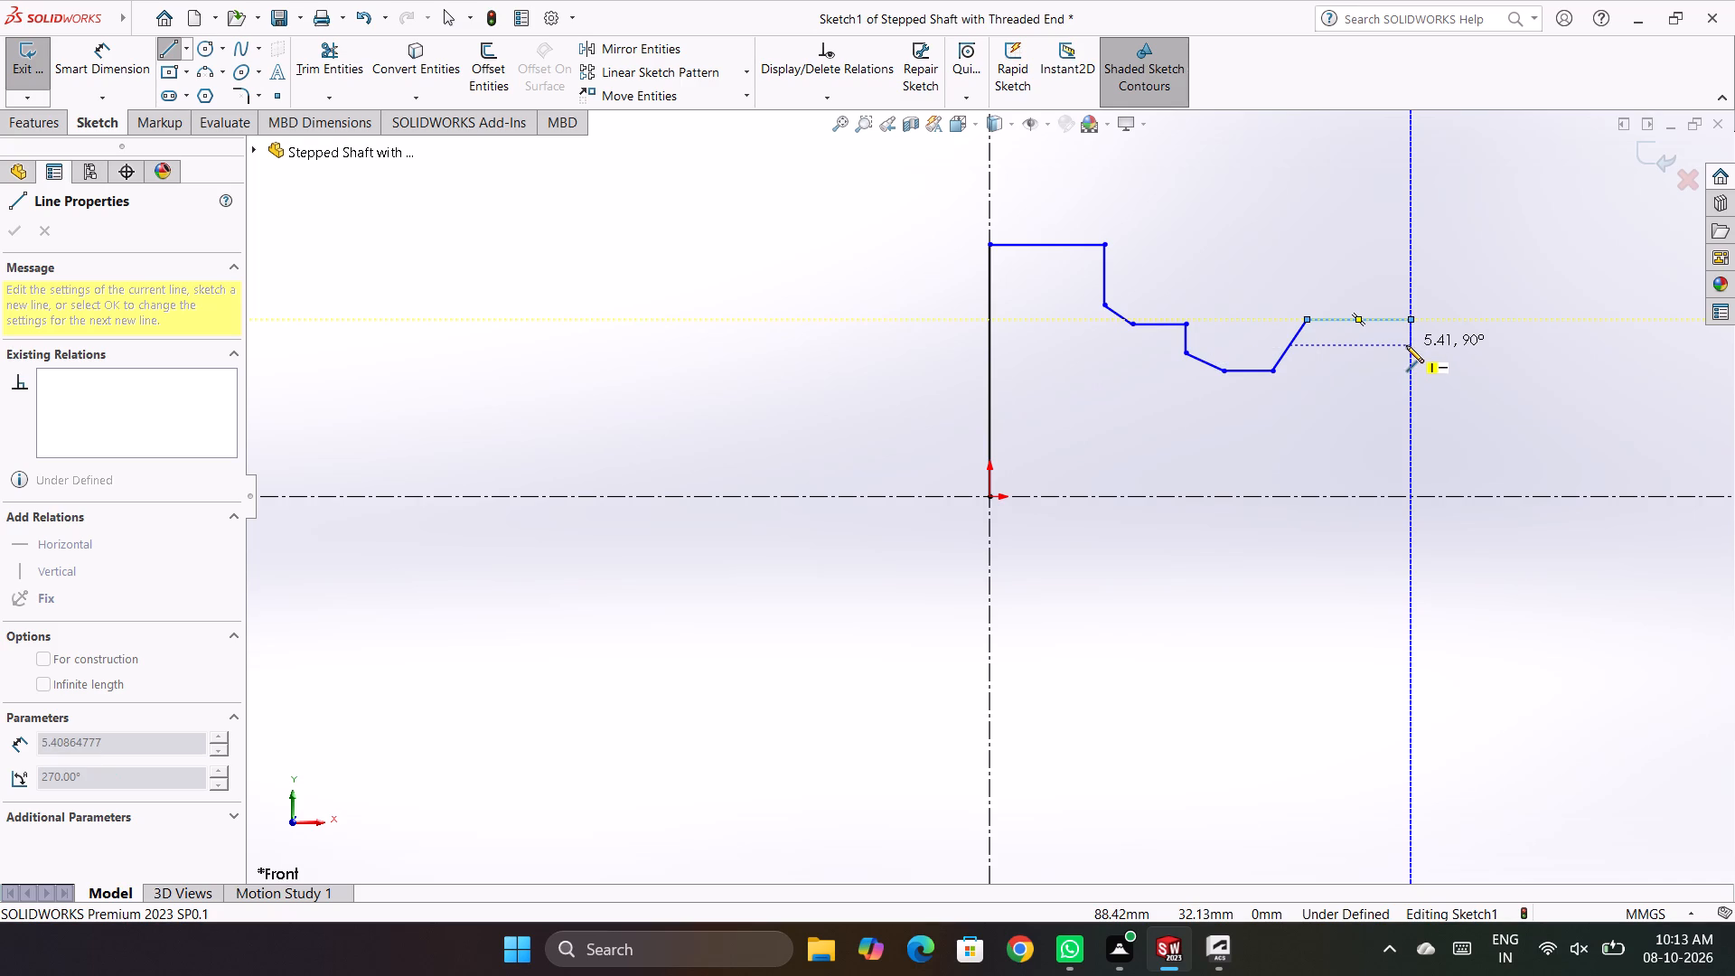
click(1495, 343)
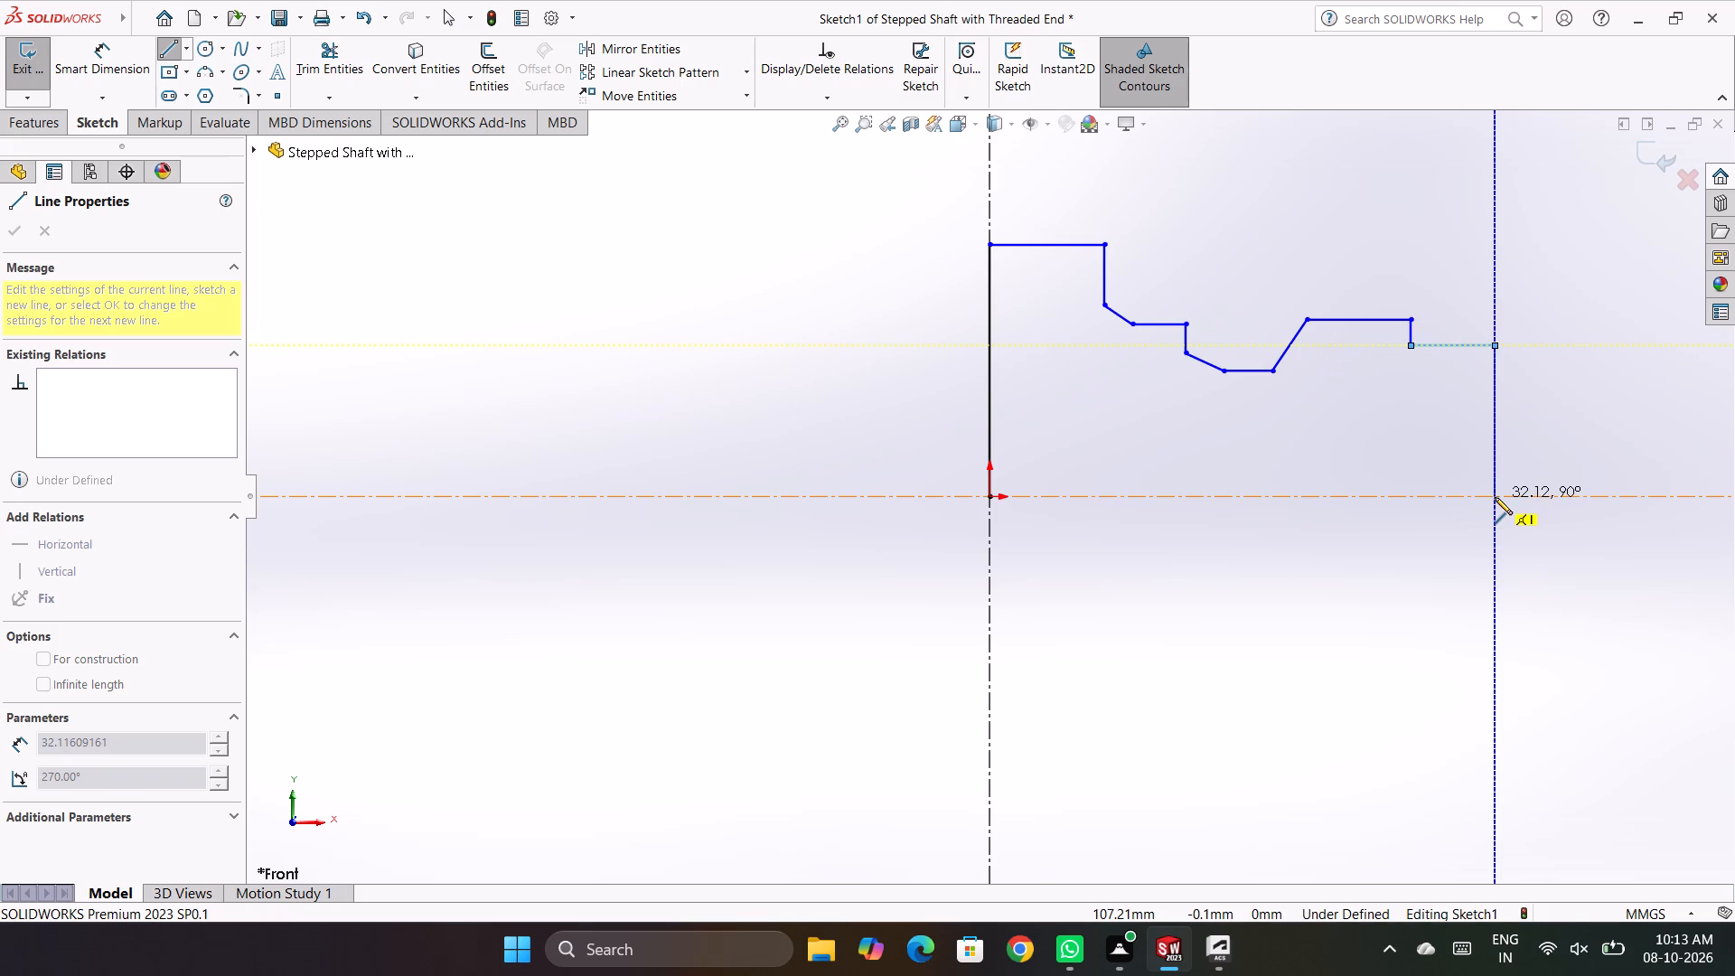
click(1495, 497)
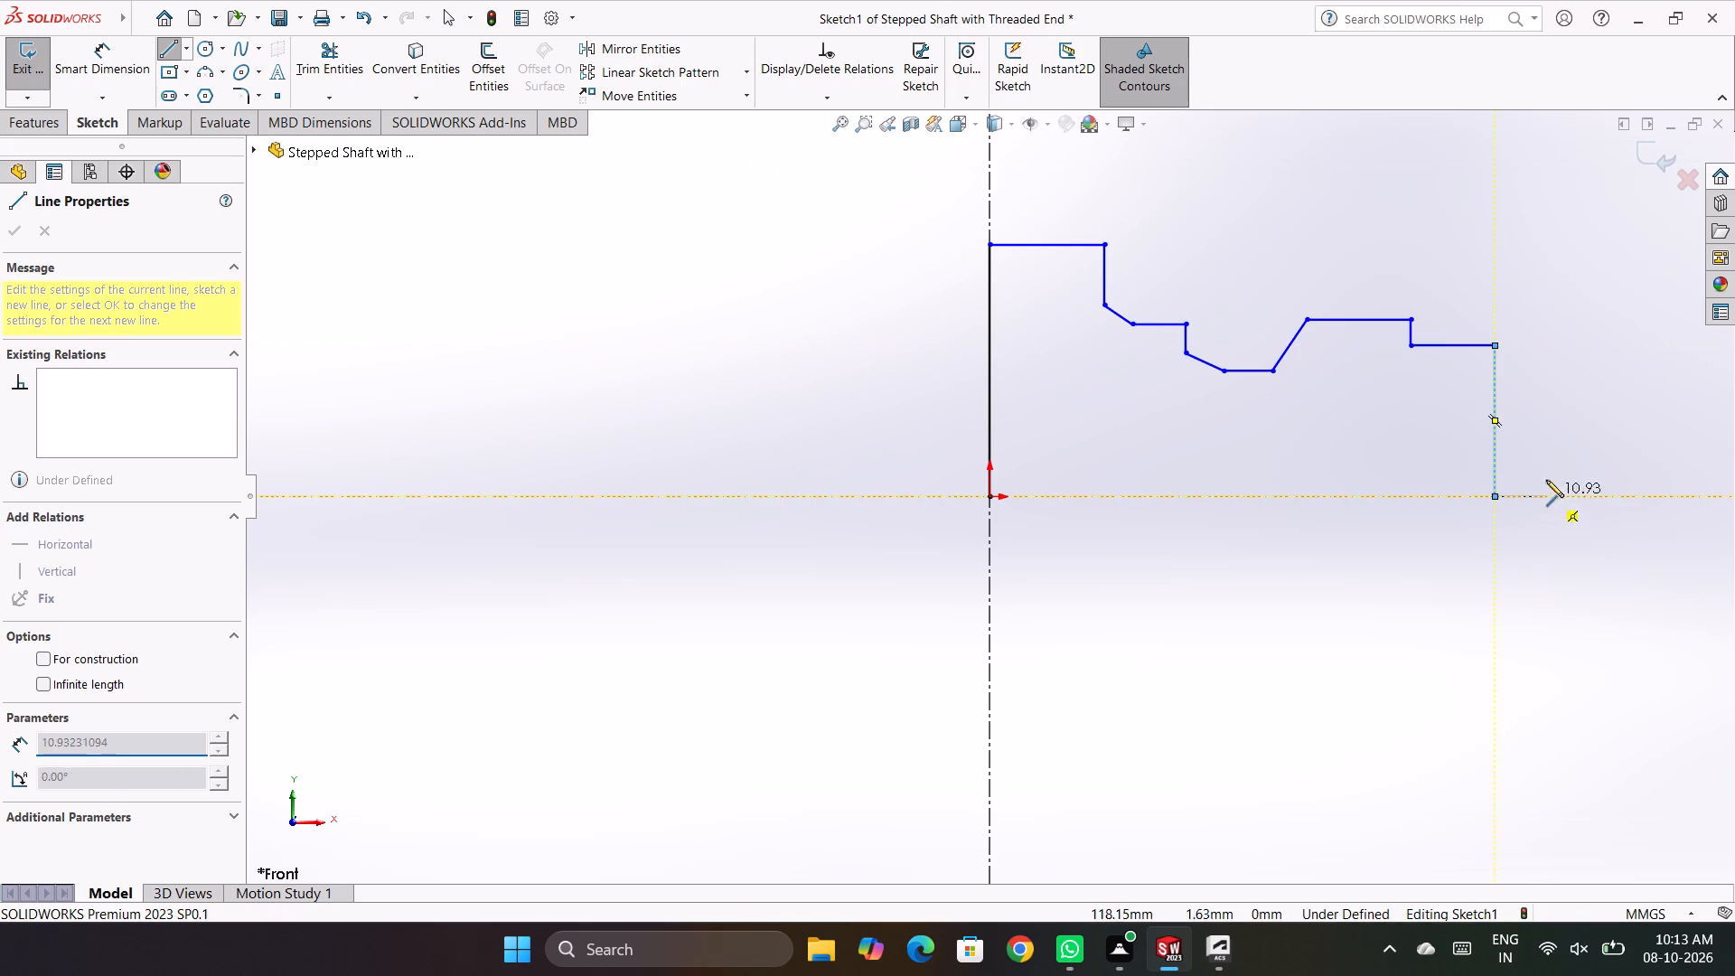
key(Escape)
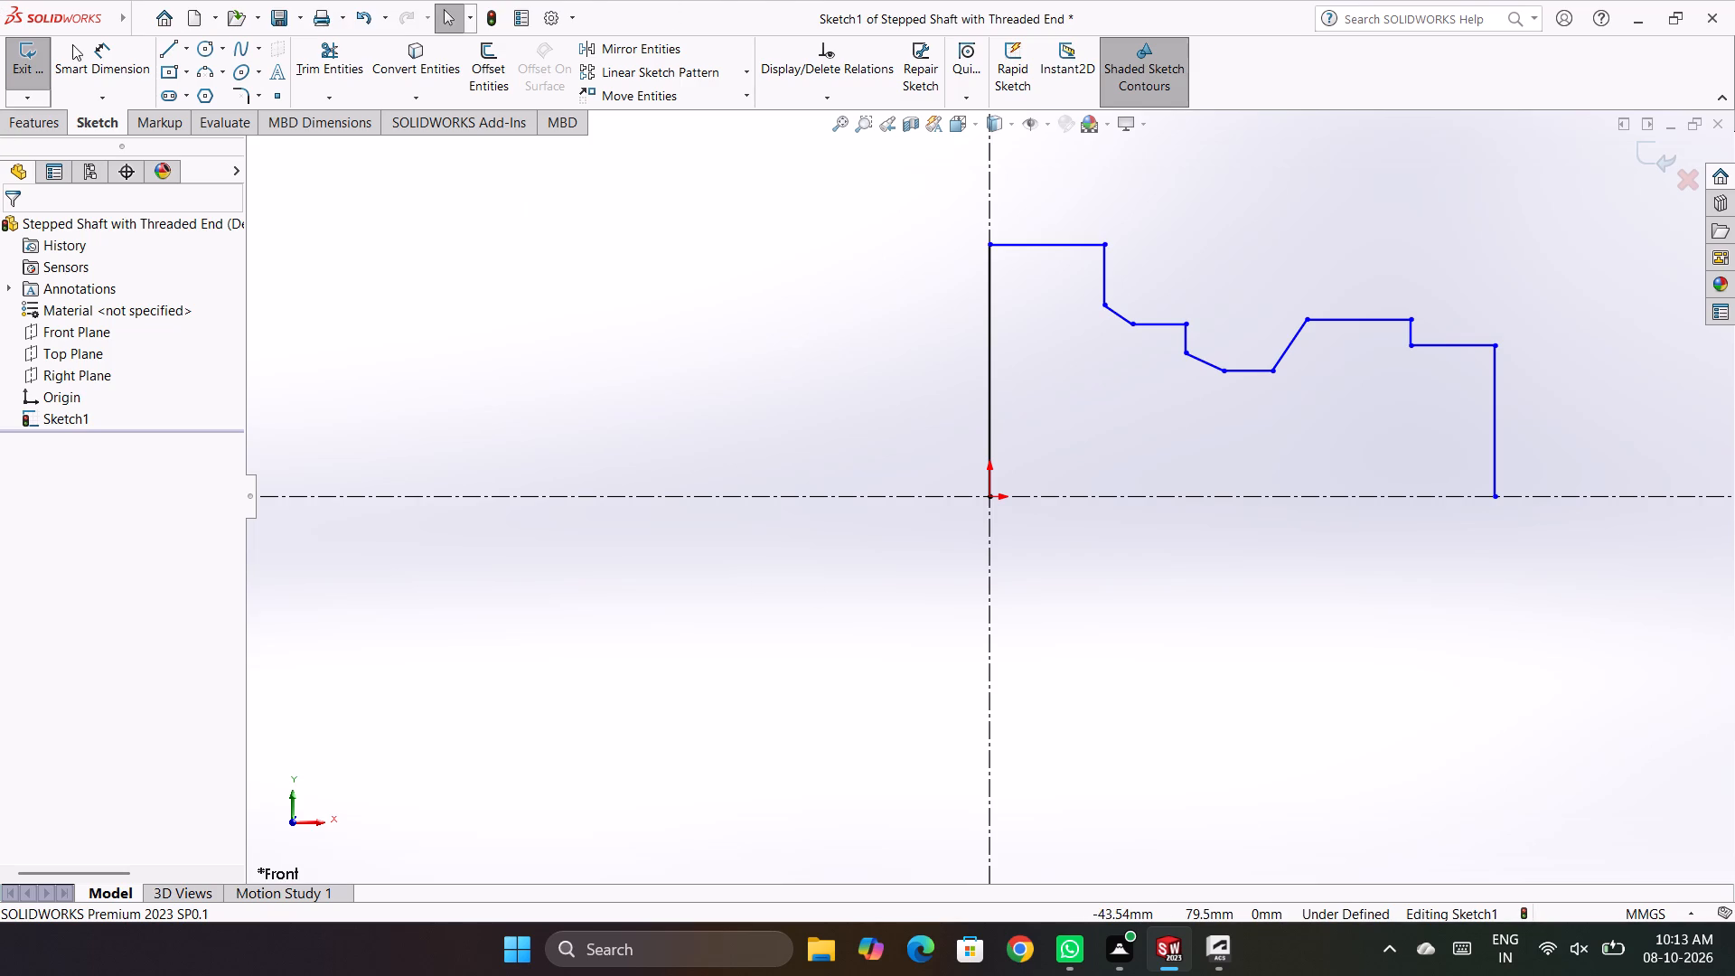
Dimension the distance from the vertical line at the origin to the first shoulder as 30 mm.
click(100, 57)
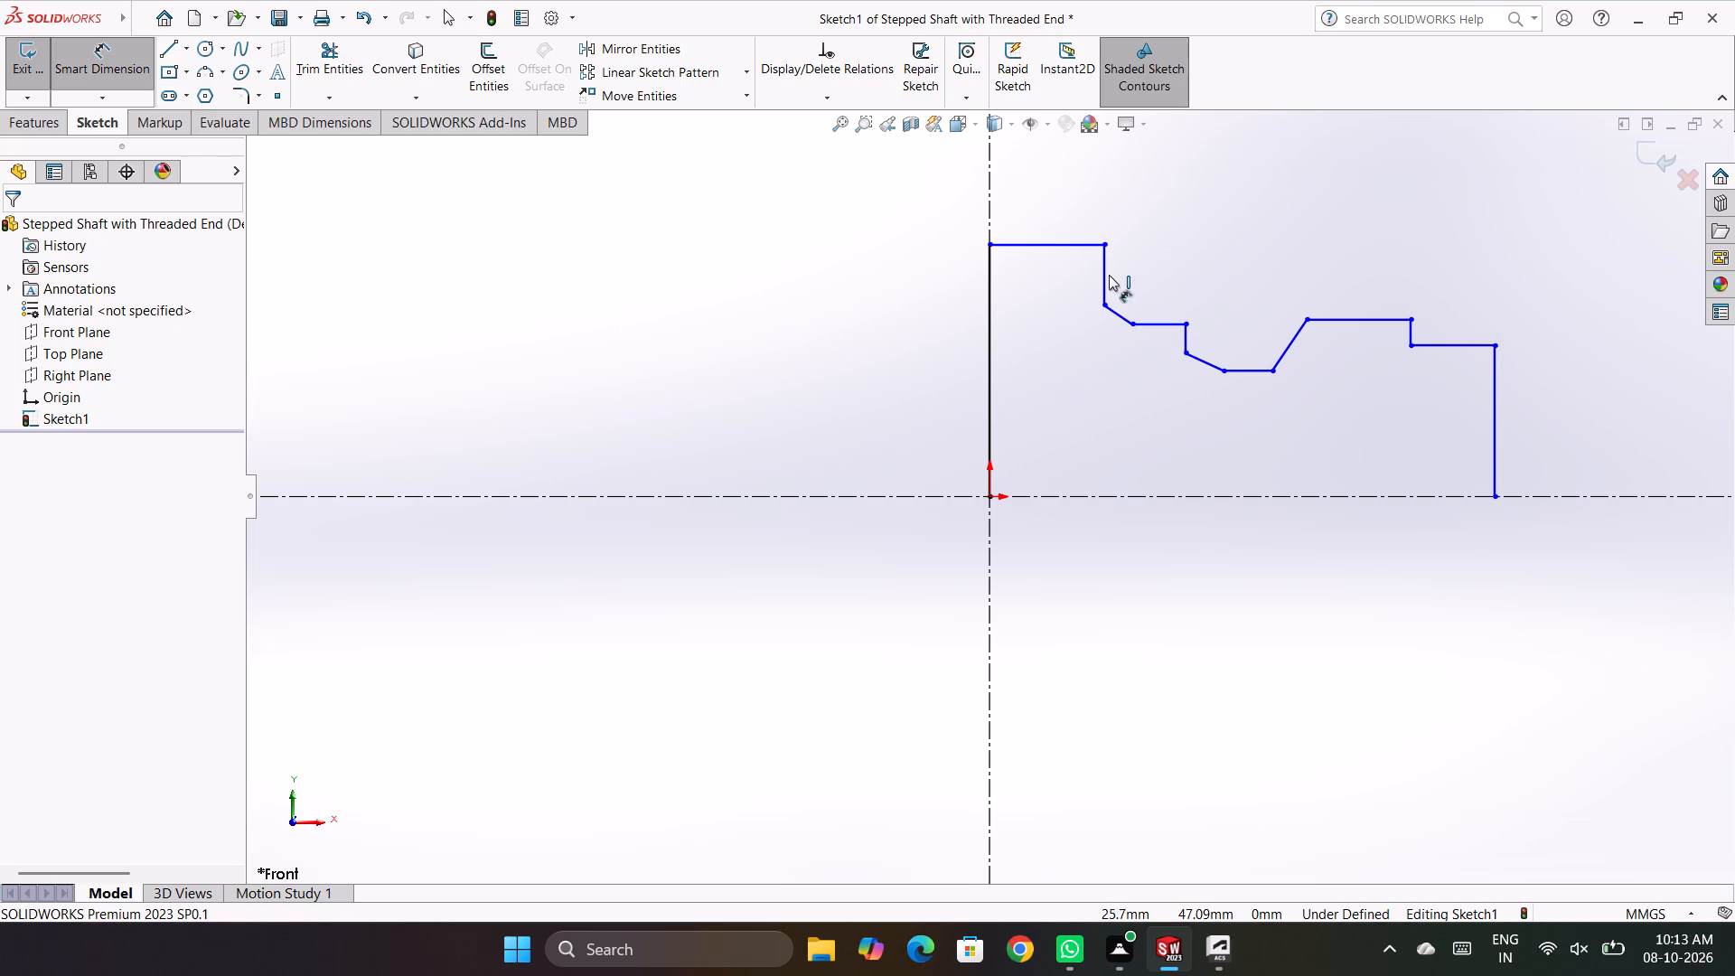
click(1108, 272)
click(987, 293)
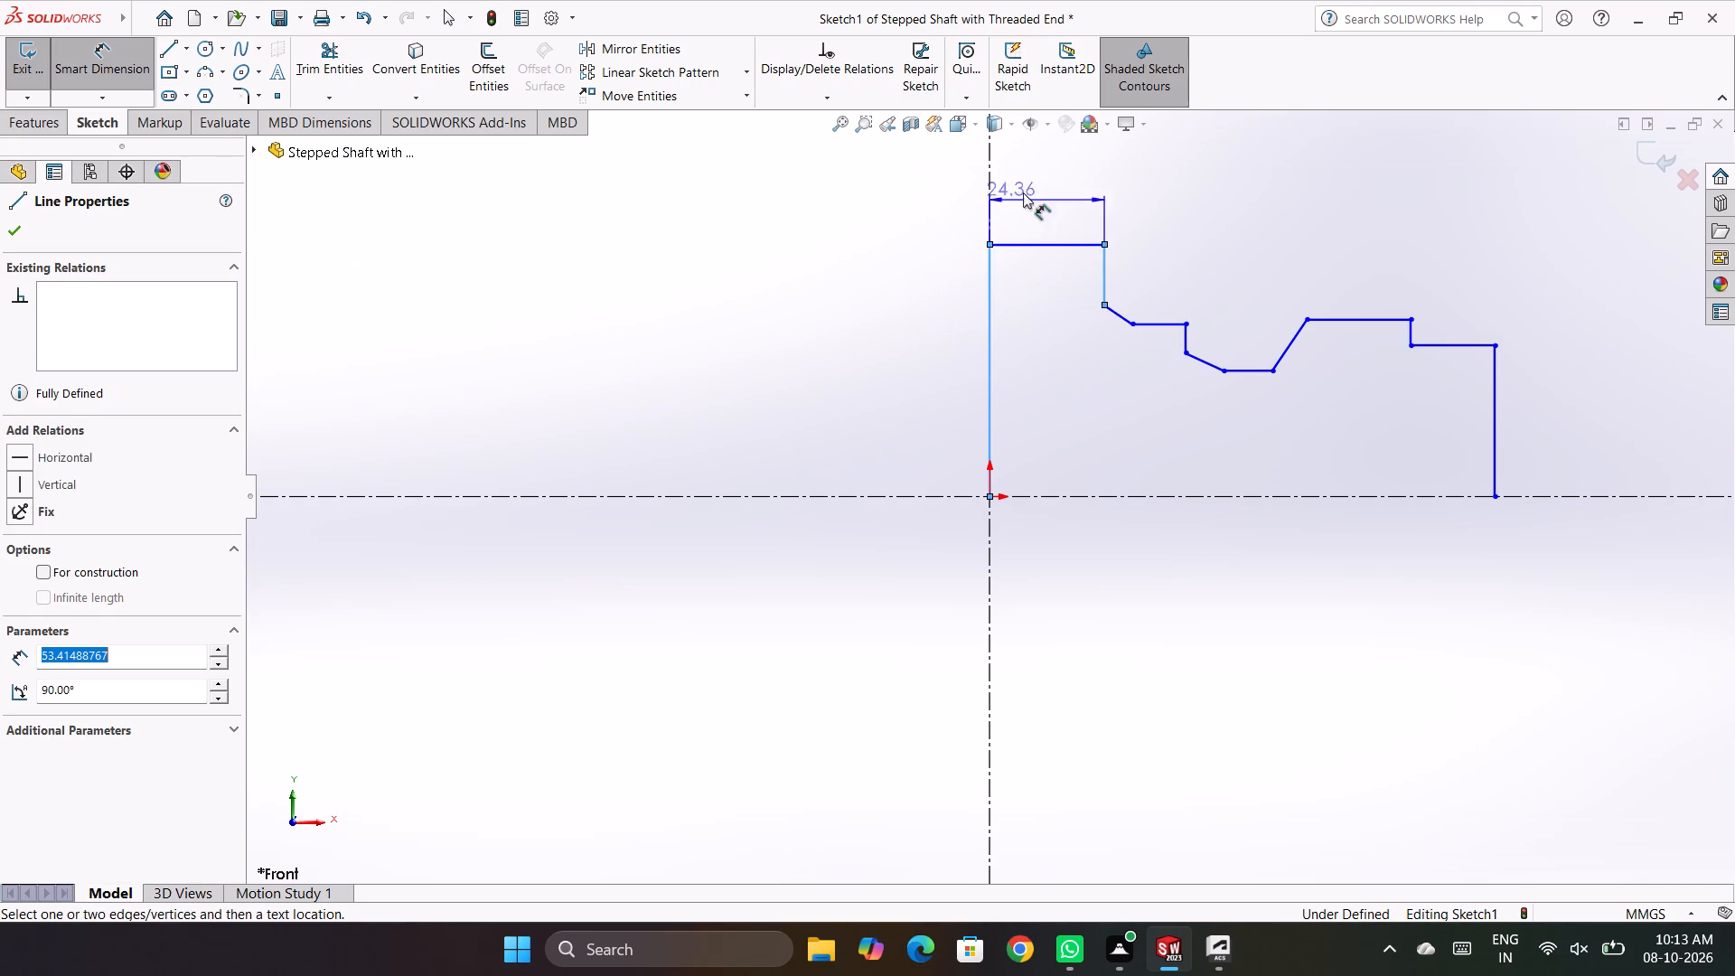
click(1043, 180)
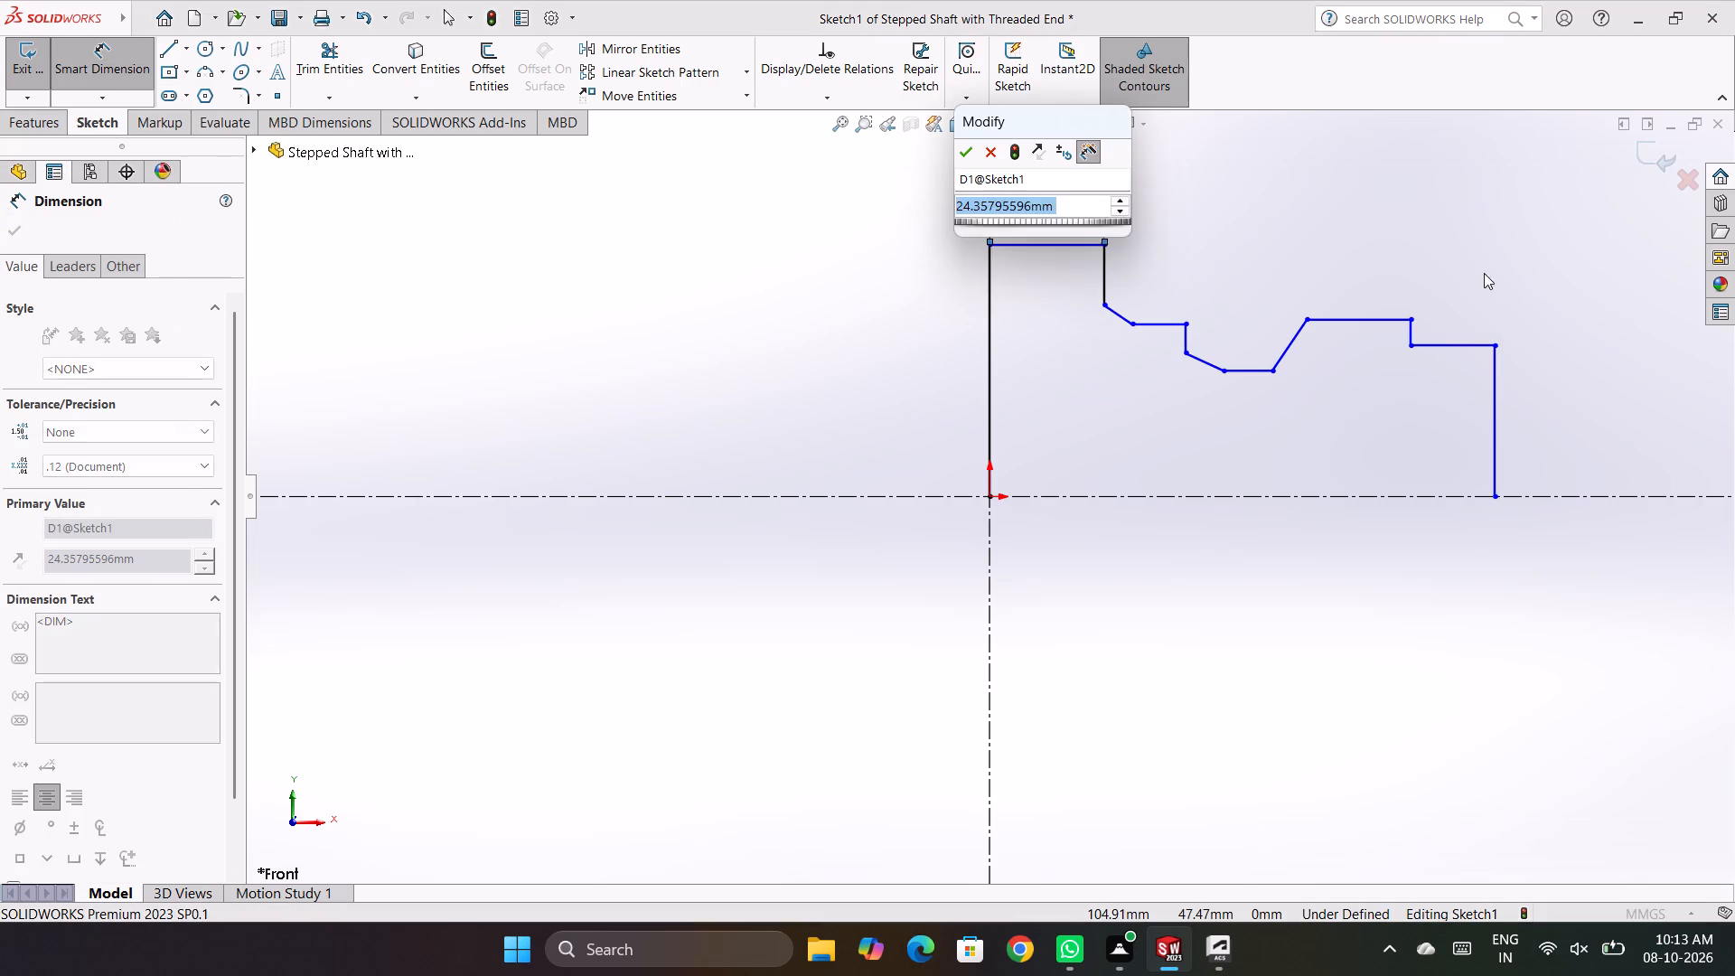
text(30)
key(Return)
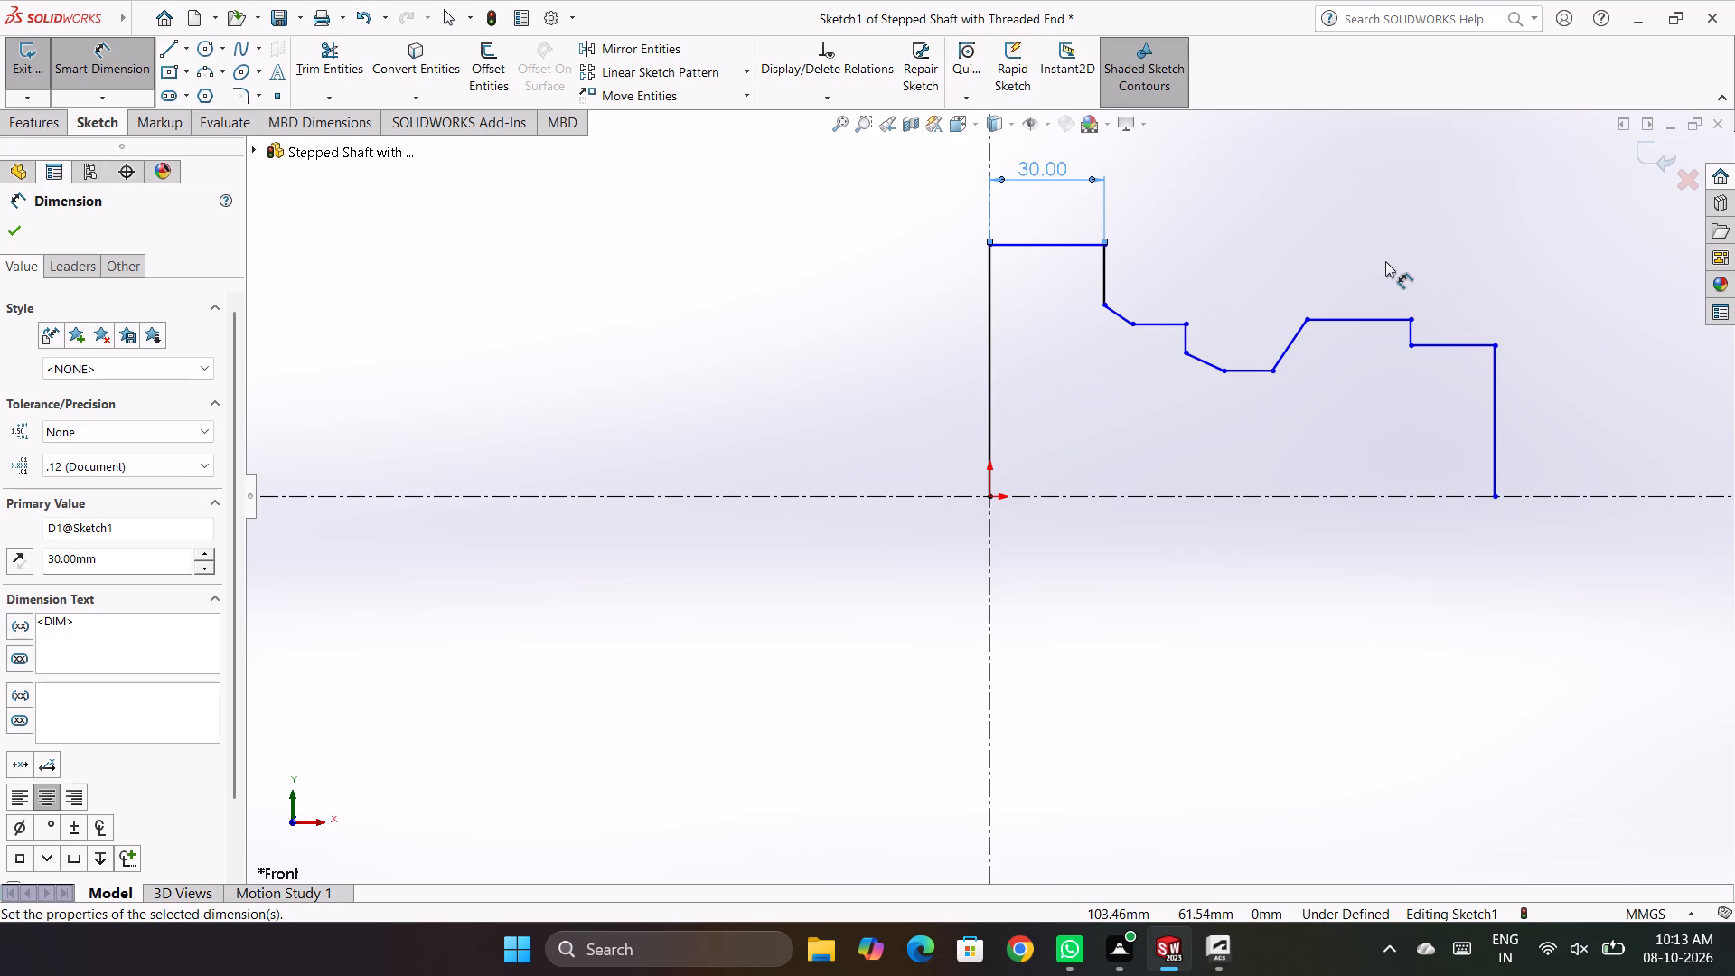
Dimension the distance from the vertical line at the origin to the lower end of the first slope as 40 mm.
click(1132, 326)
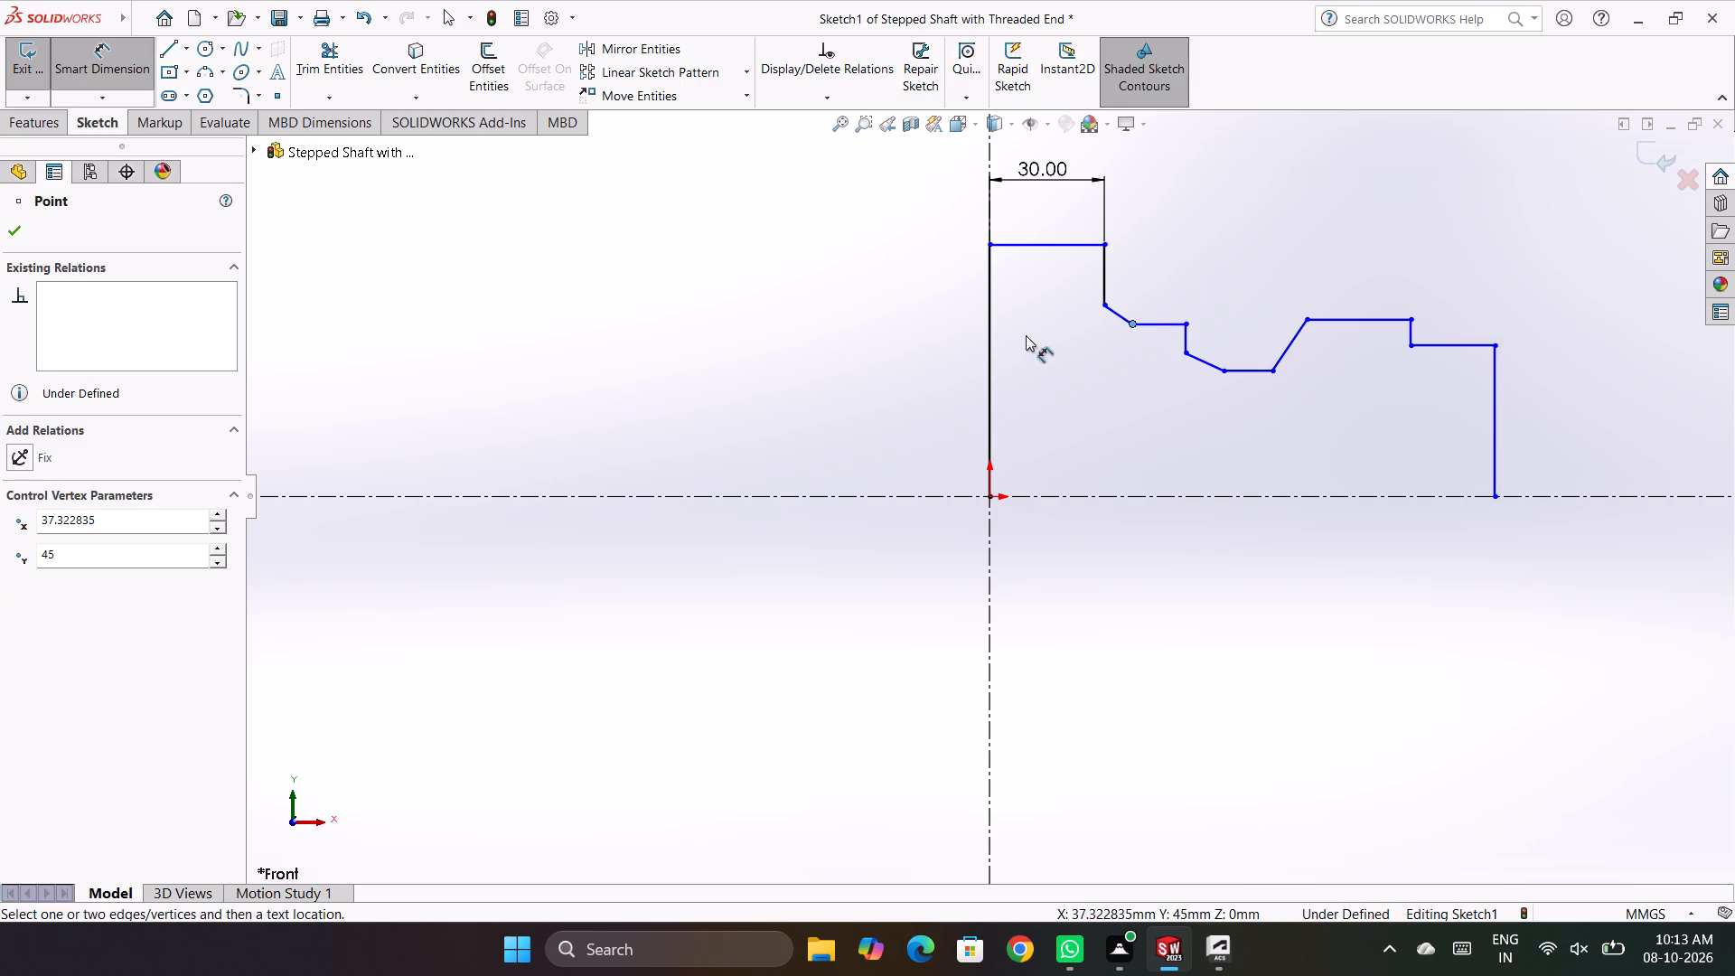
click(991, 329)
scroll(1083, 297, up, 2)
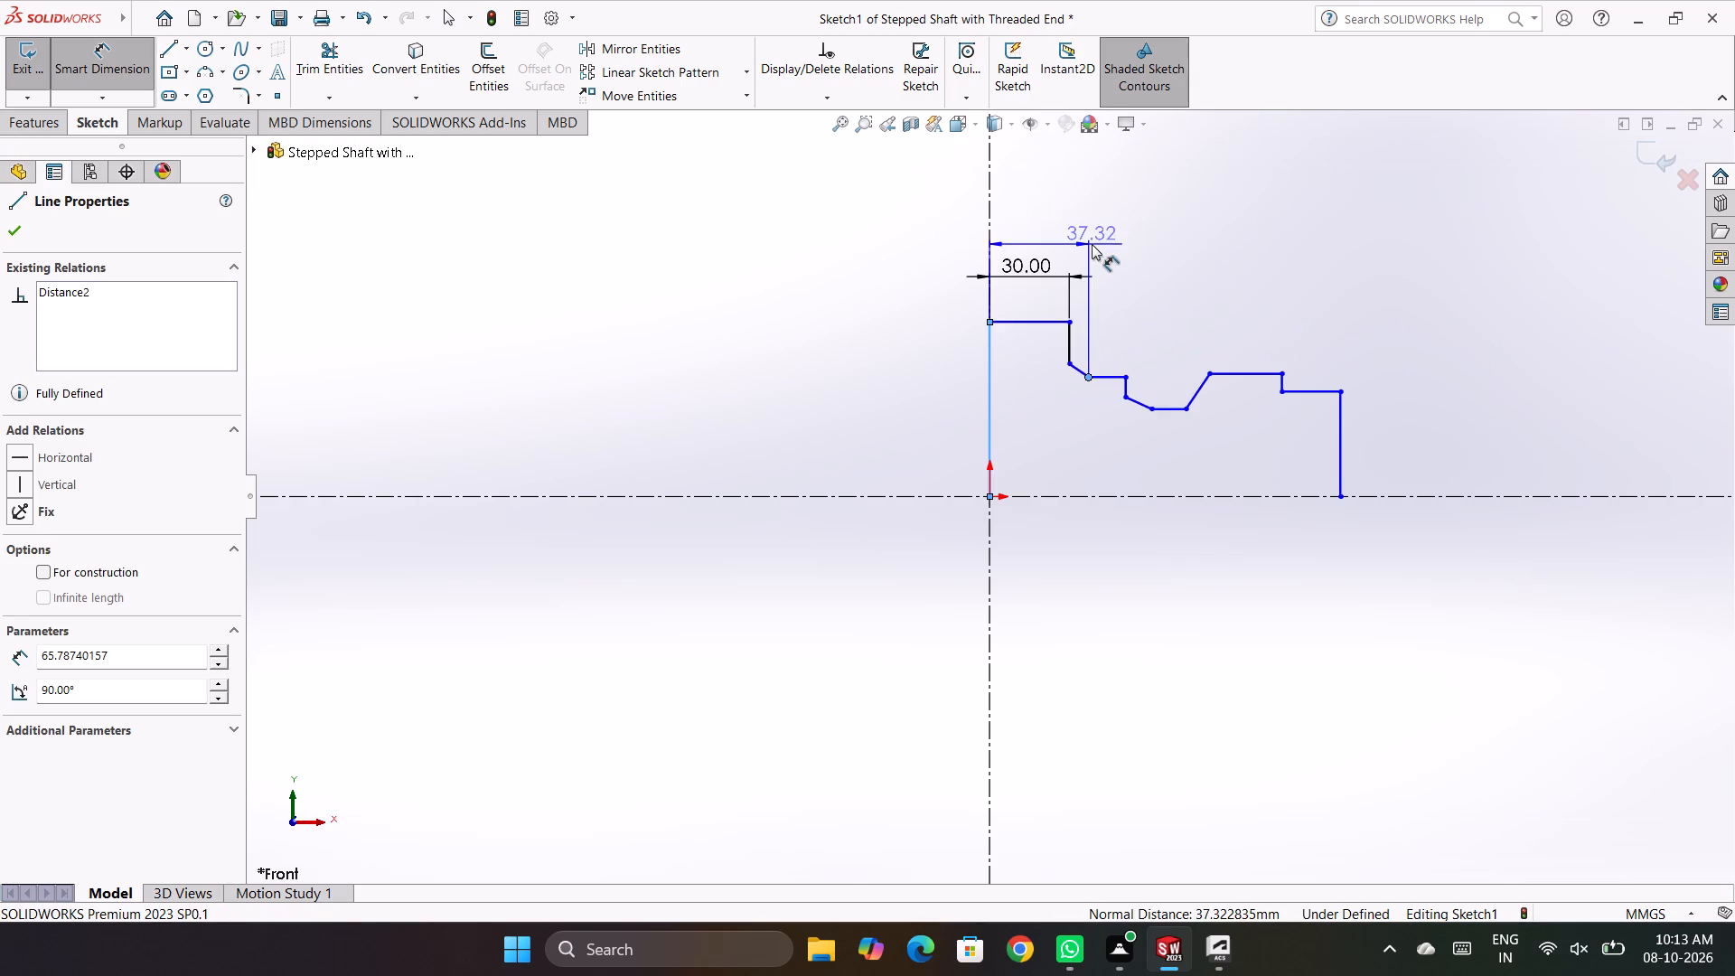
scroll(1092, 244, down, 3)
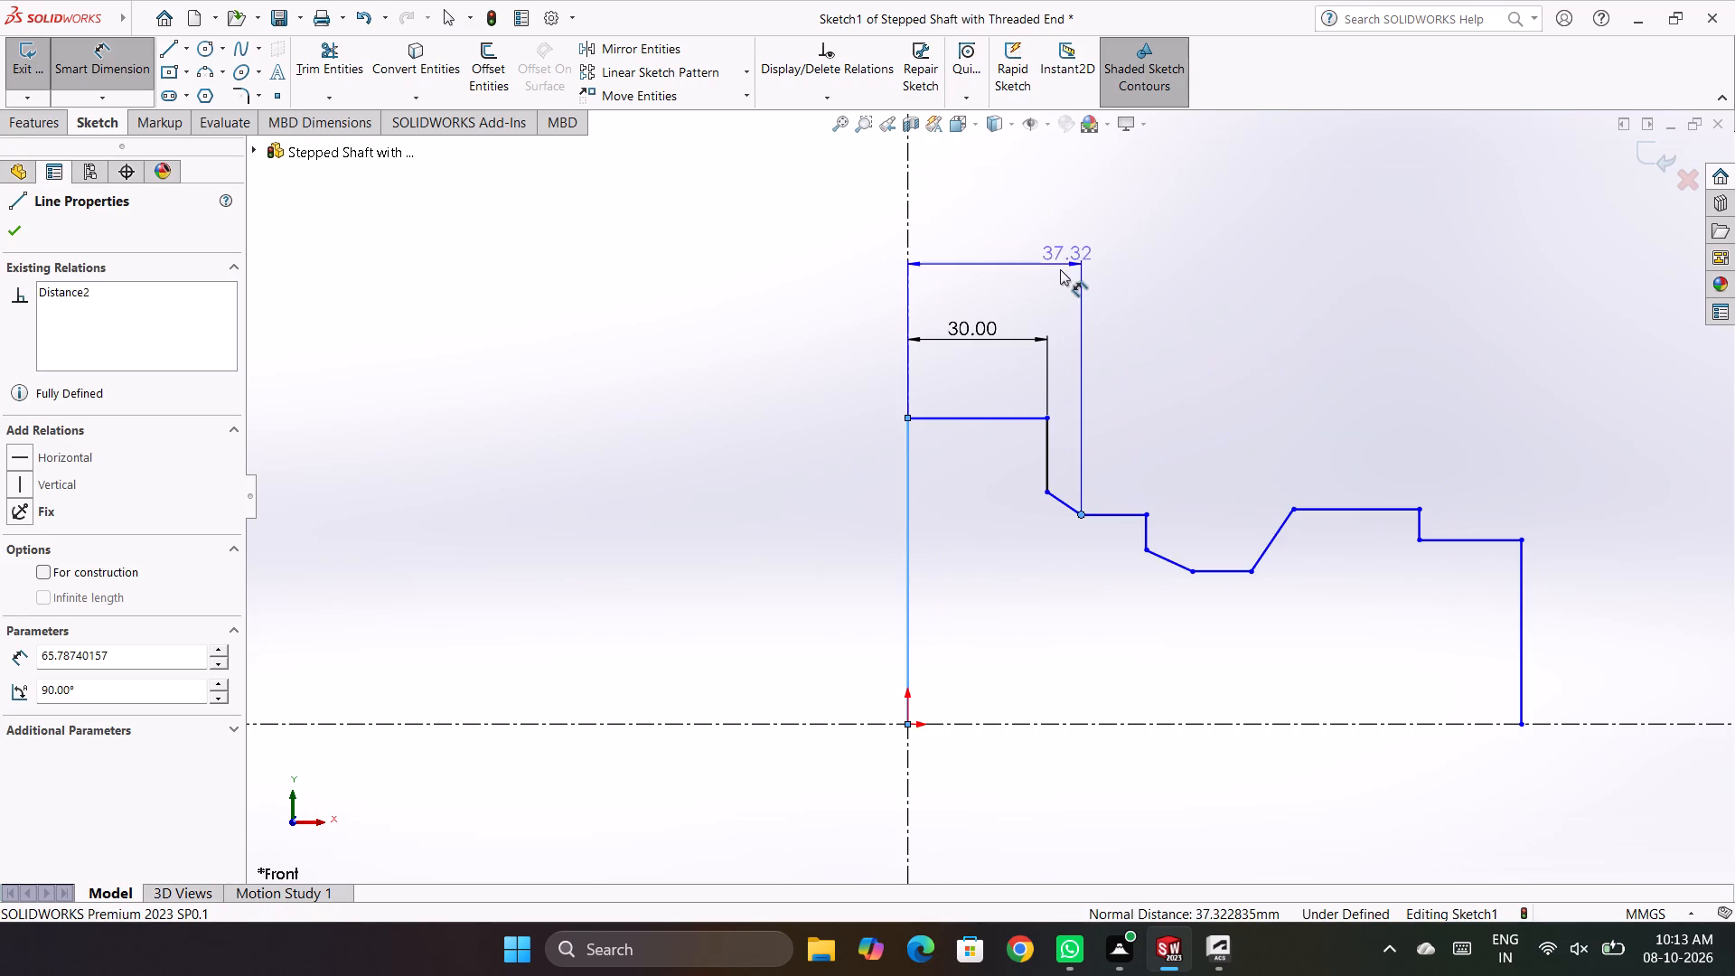
scroll(1060, 269, up, 3)
scroll(1383, 344, down, 2)
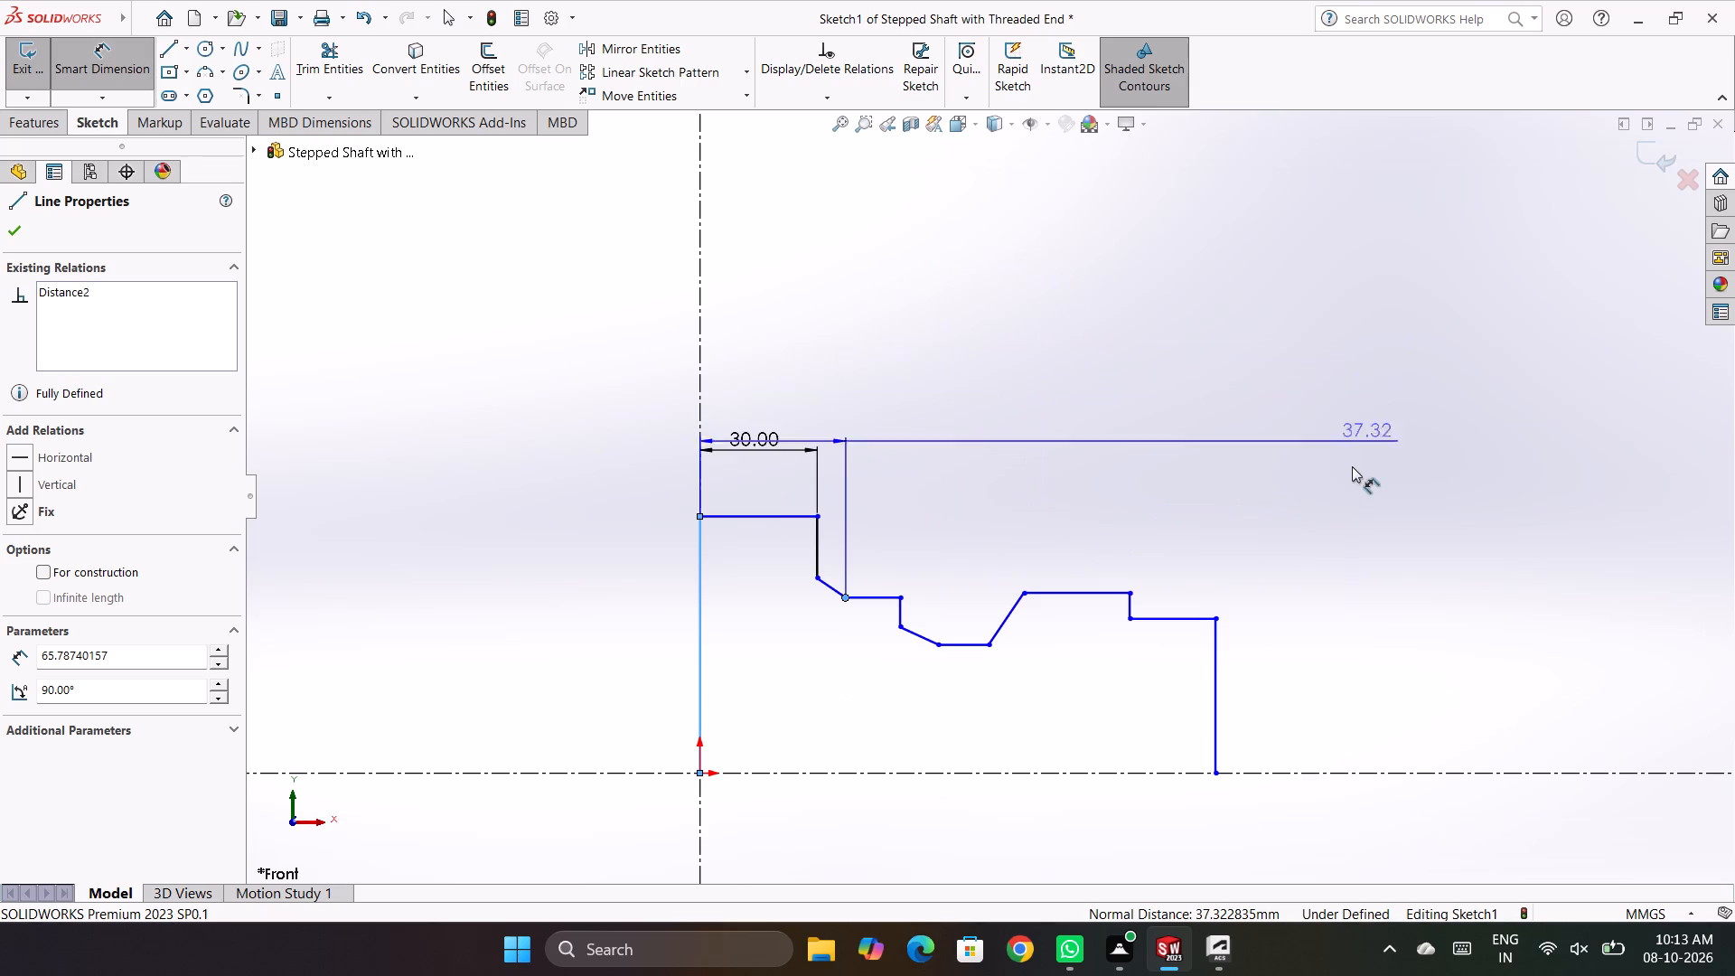
click(770, 343)
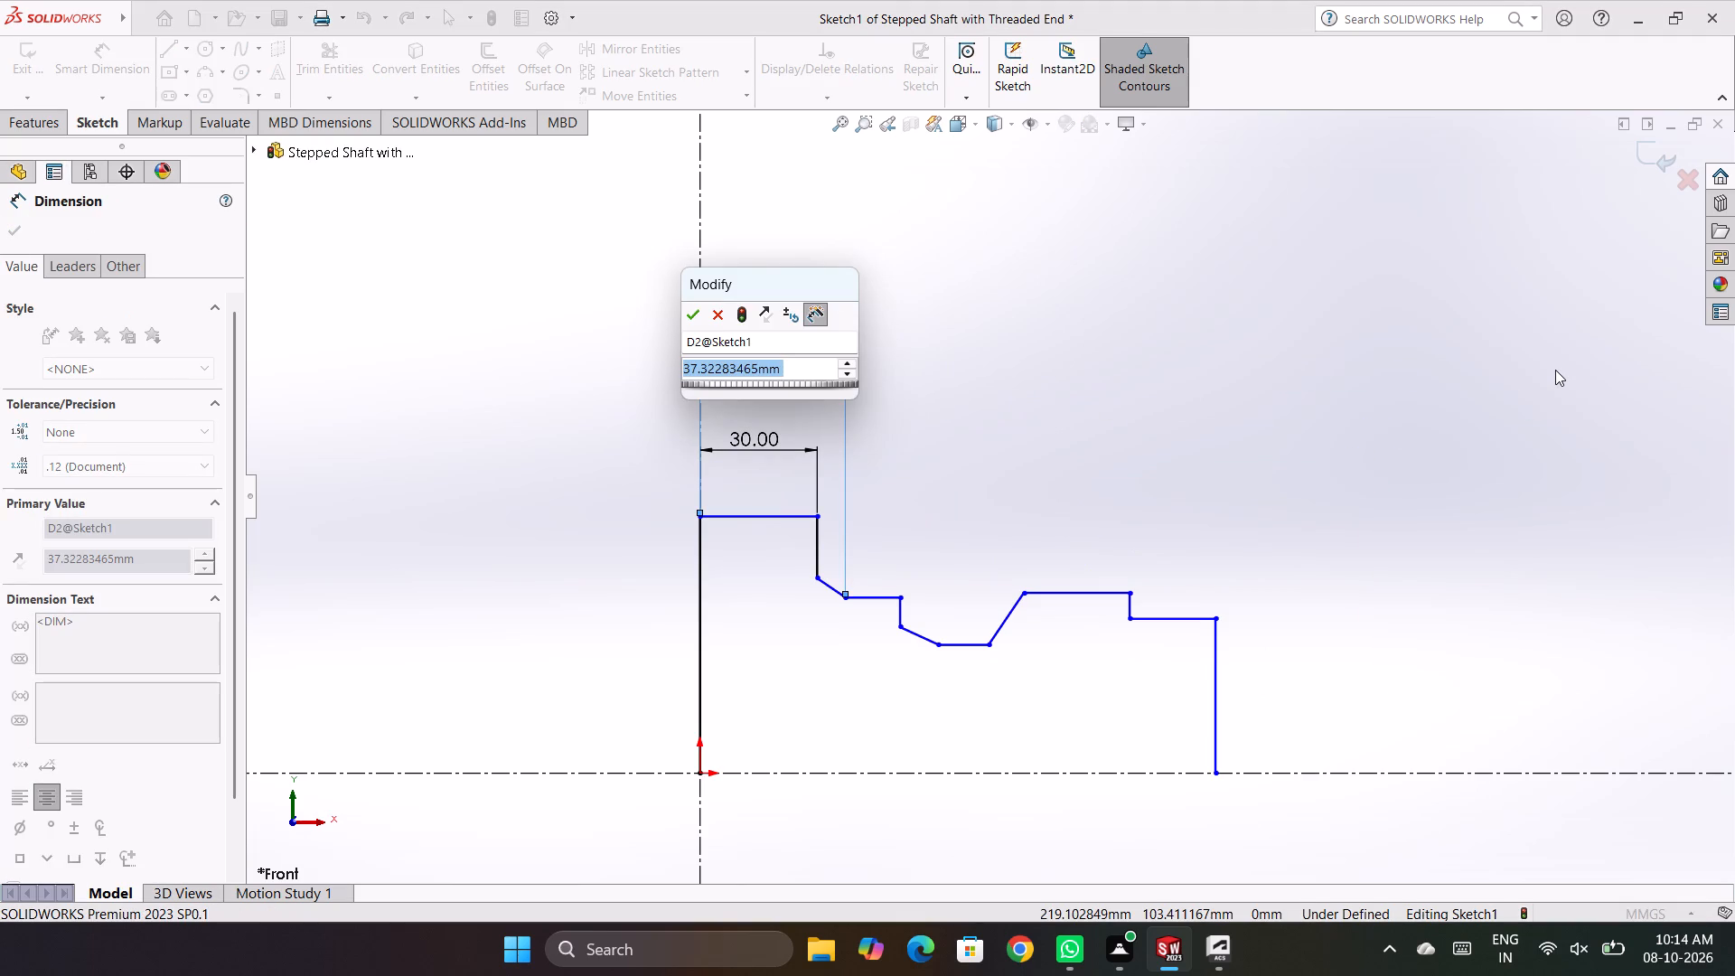
text(40)
key(Return)
click(1278, 426)
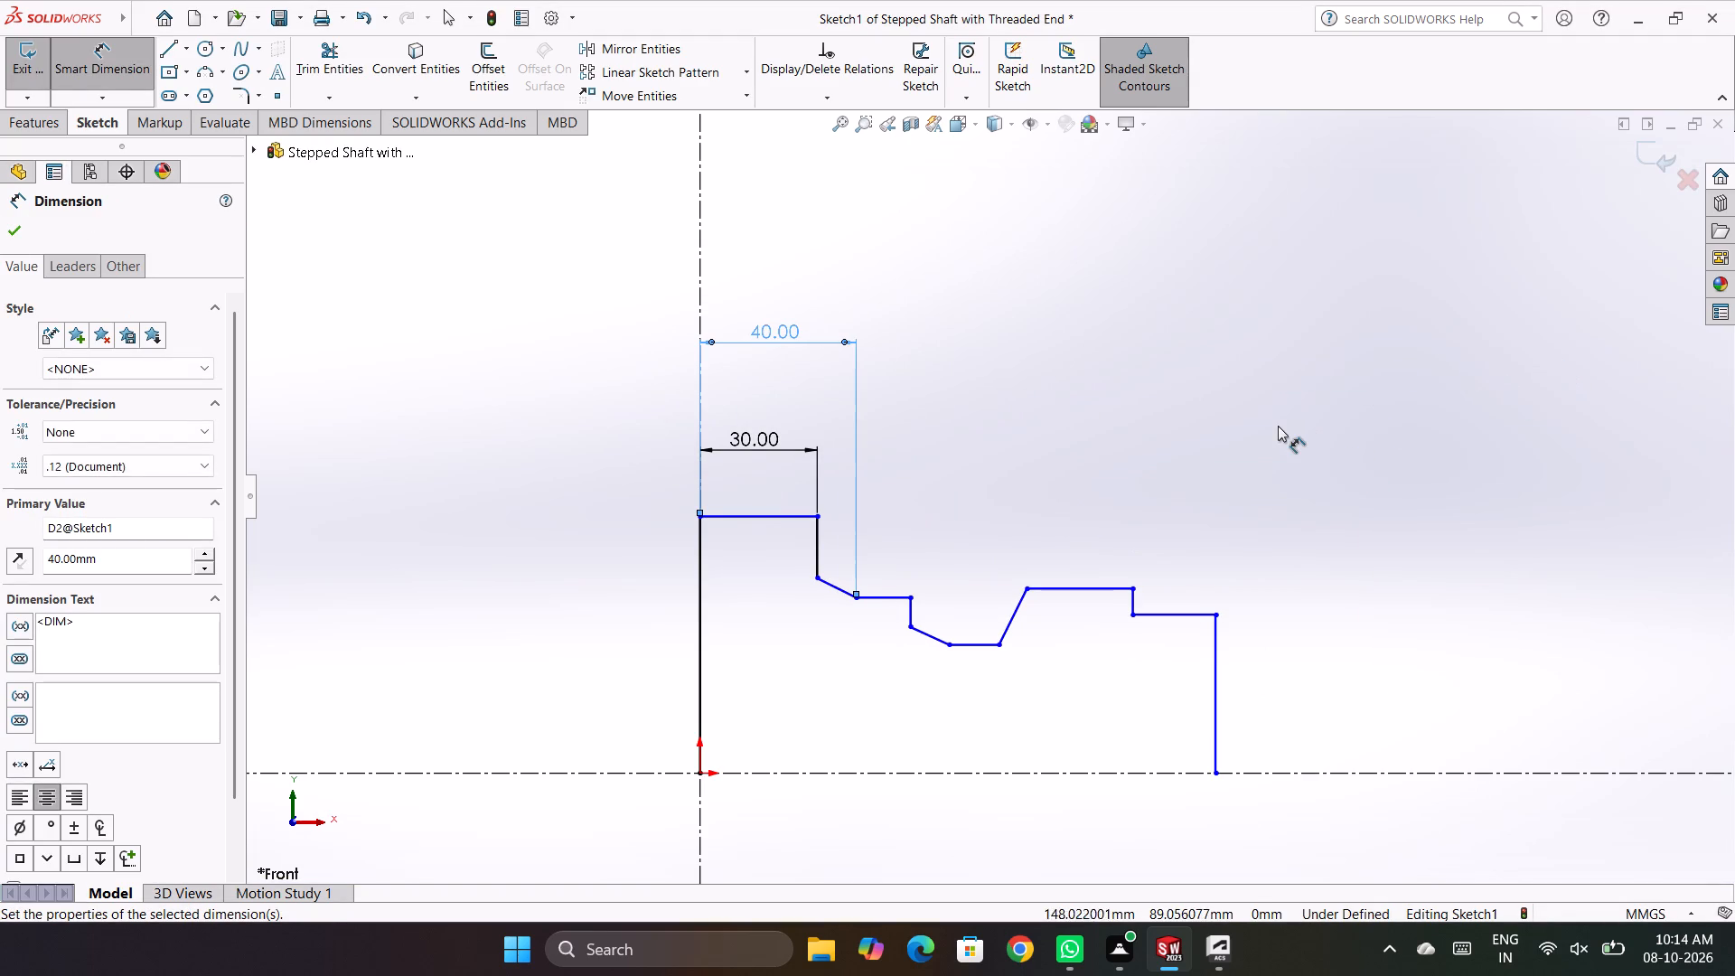
Dimension the angle between the first sloped line and the adjoining horizontal line as 20°.
click(828, 588)
click(888, 596)
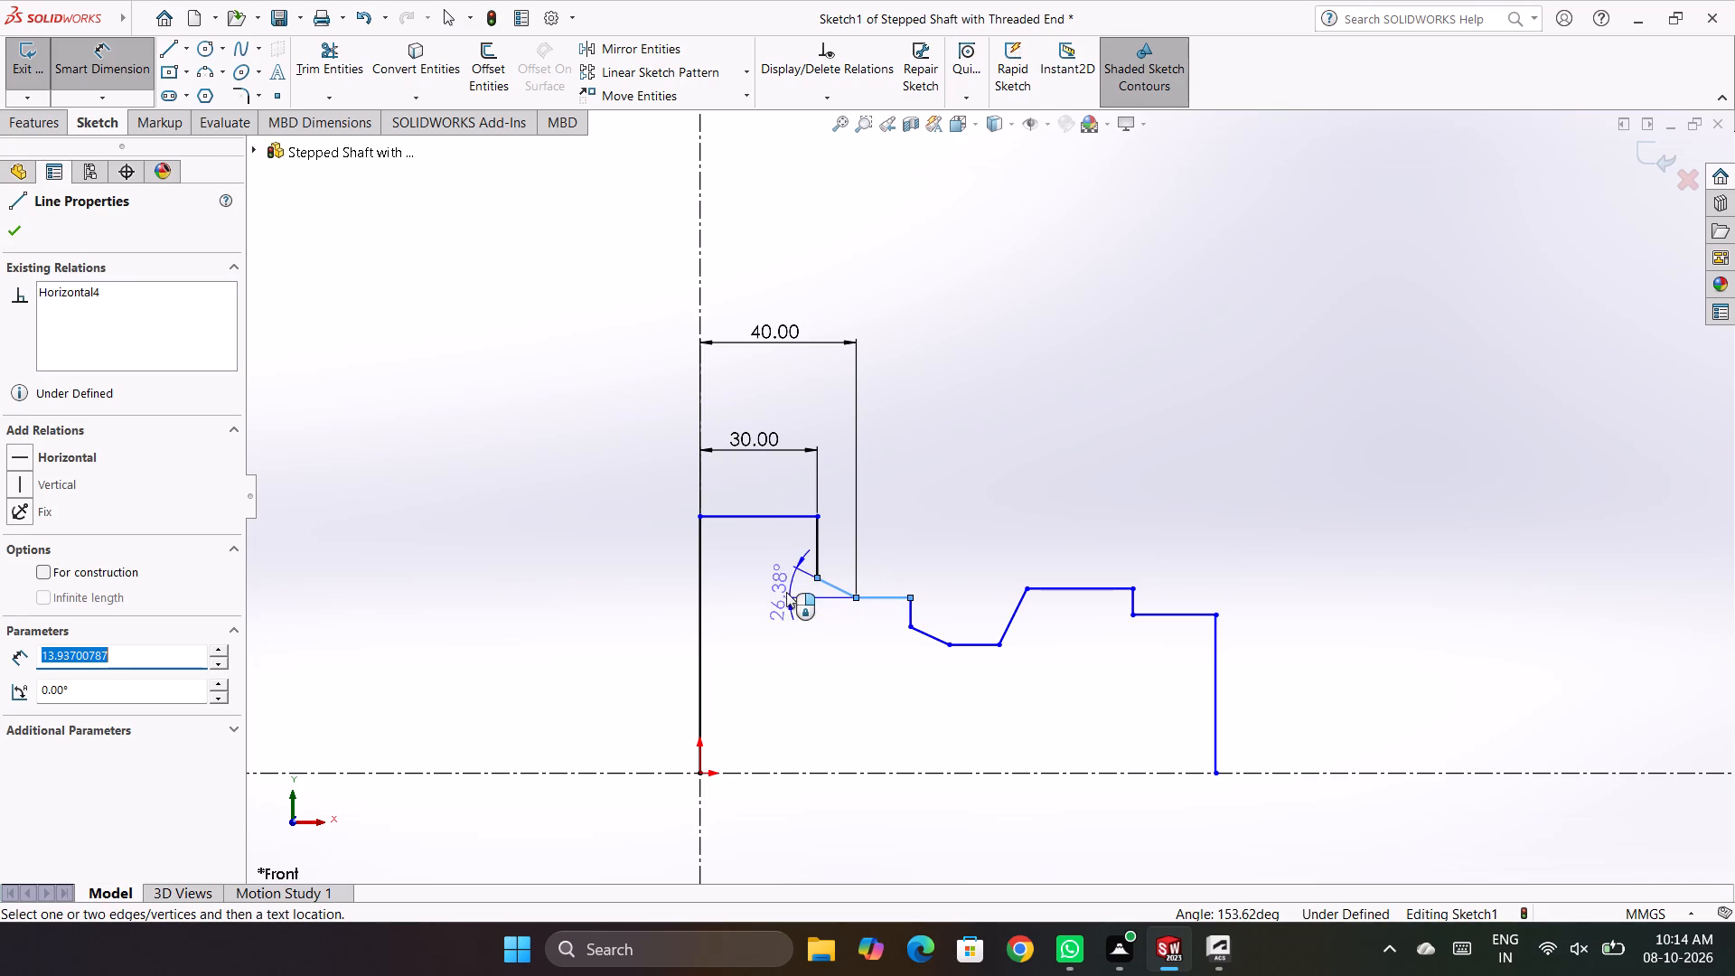
click(755, 573)
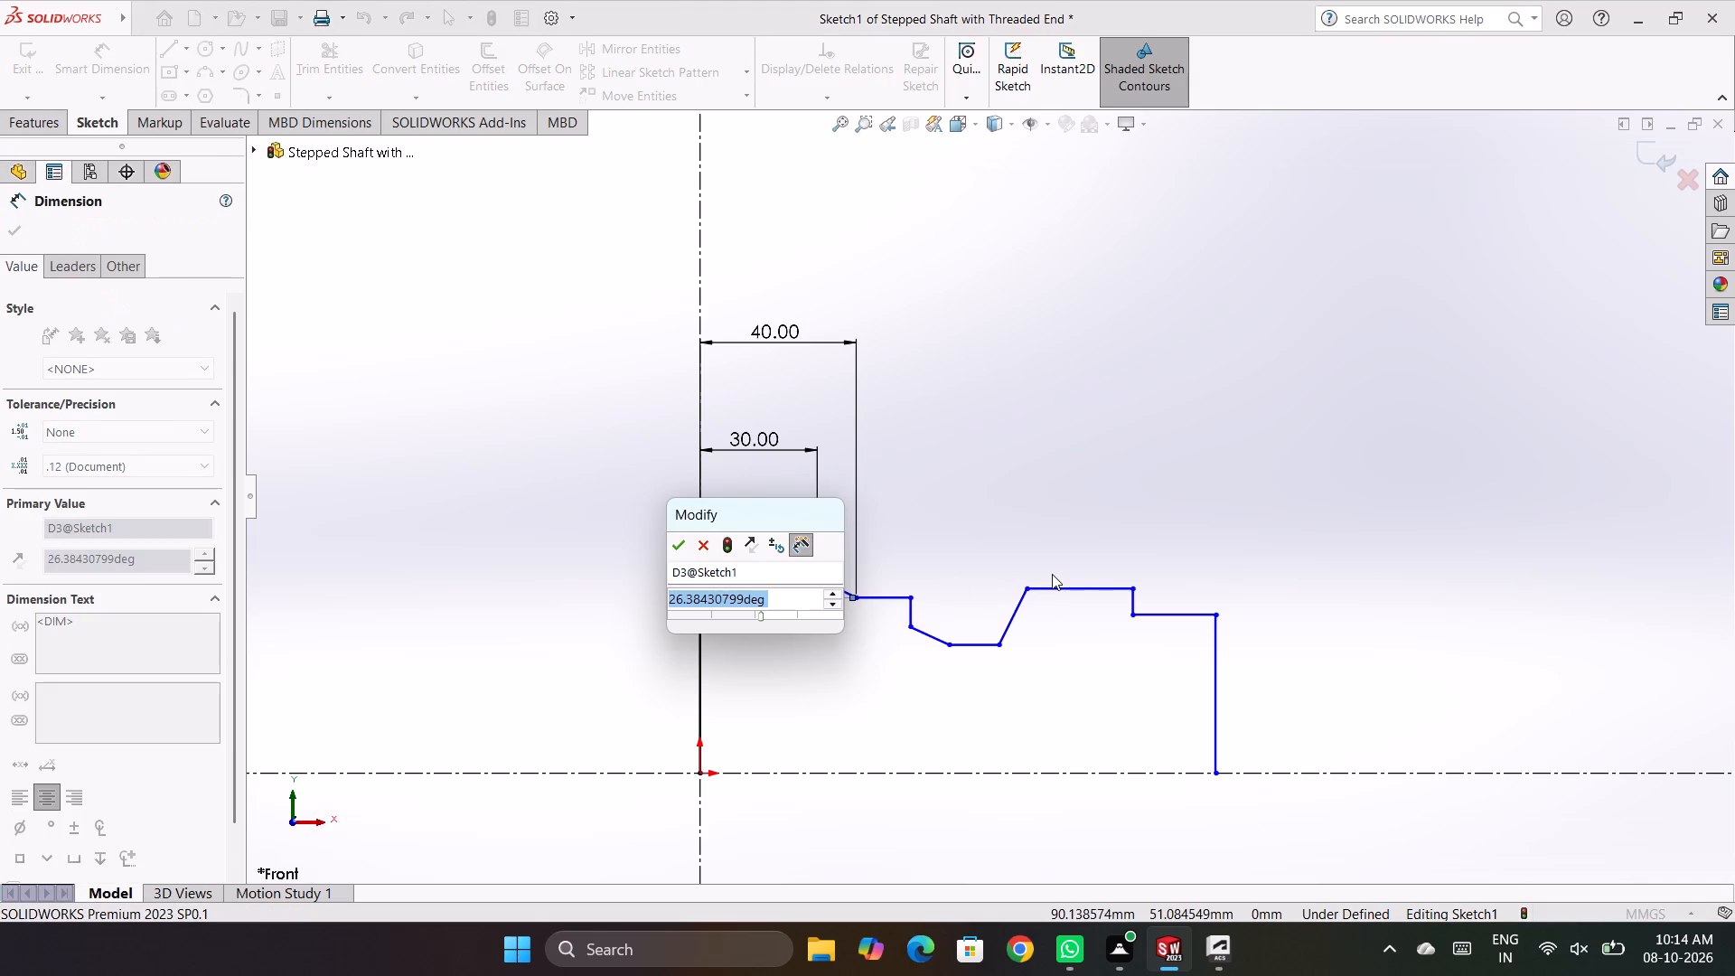
text(20)
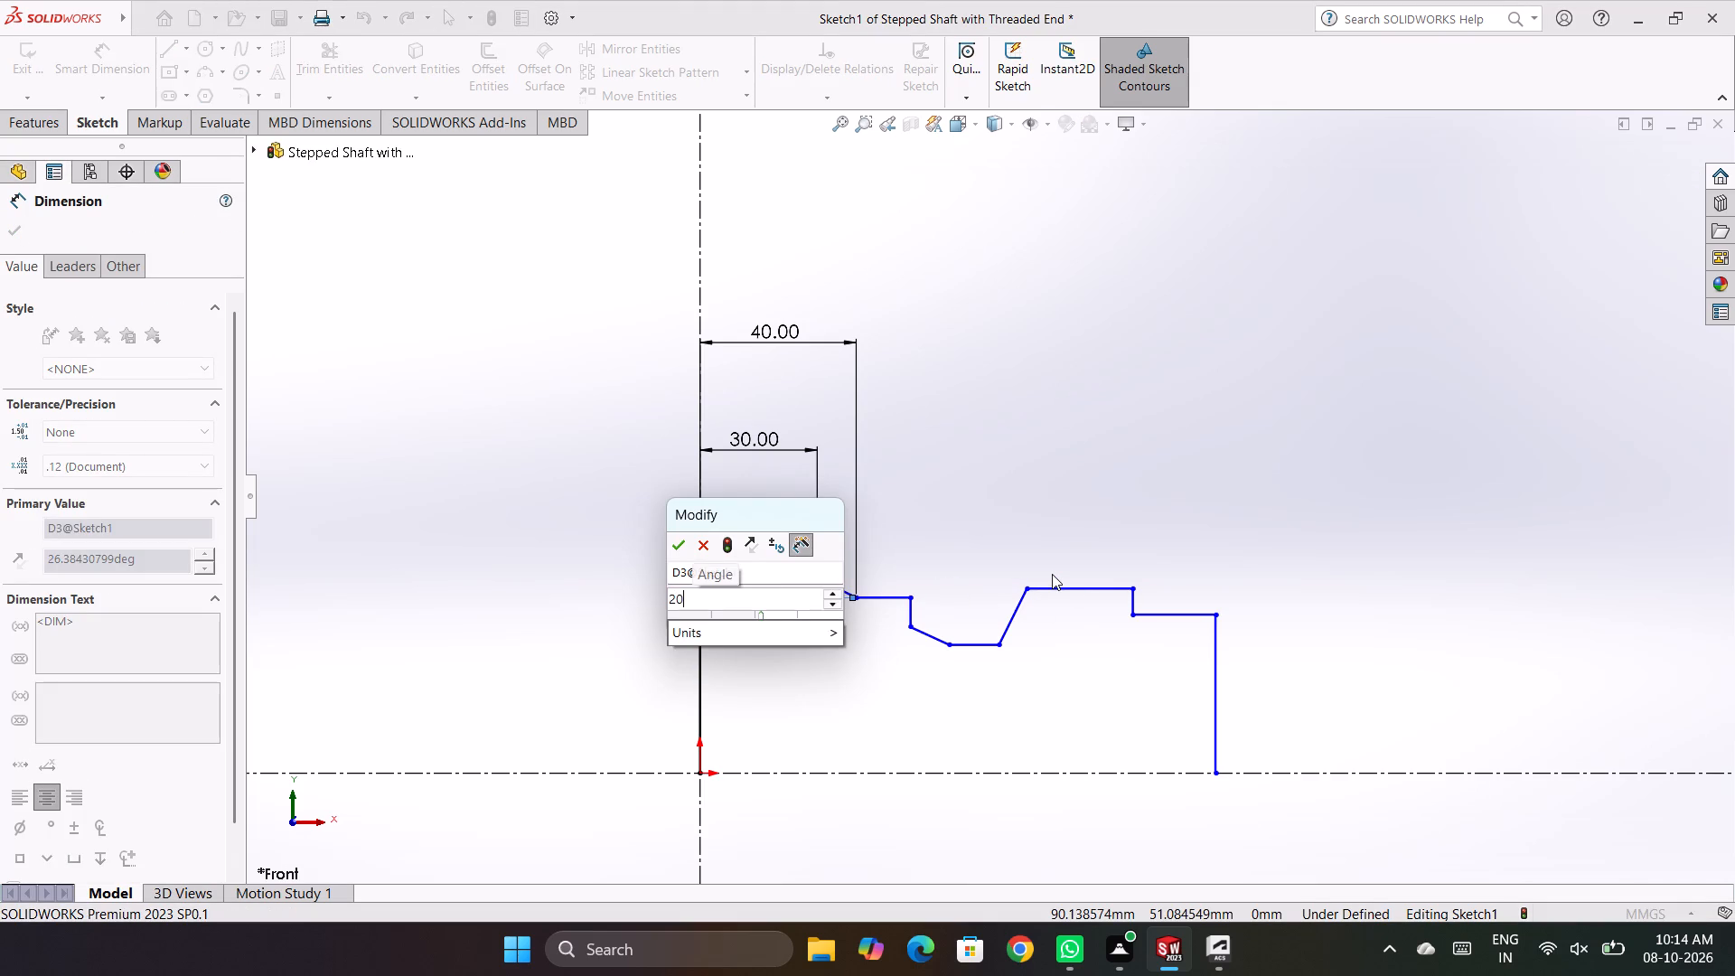
key(Return)
click(1079, 462)
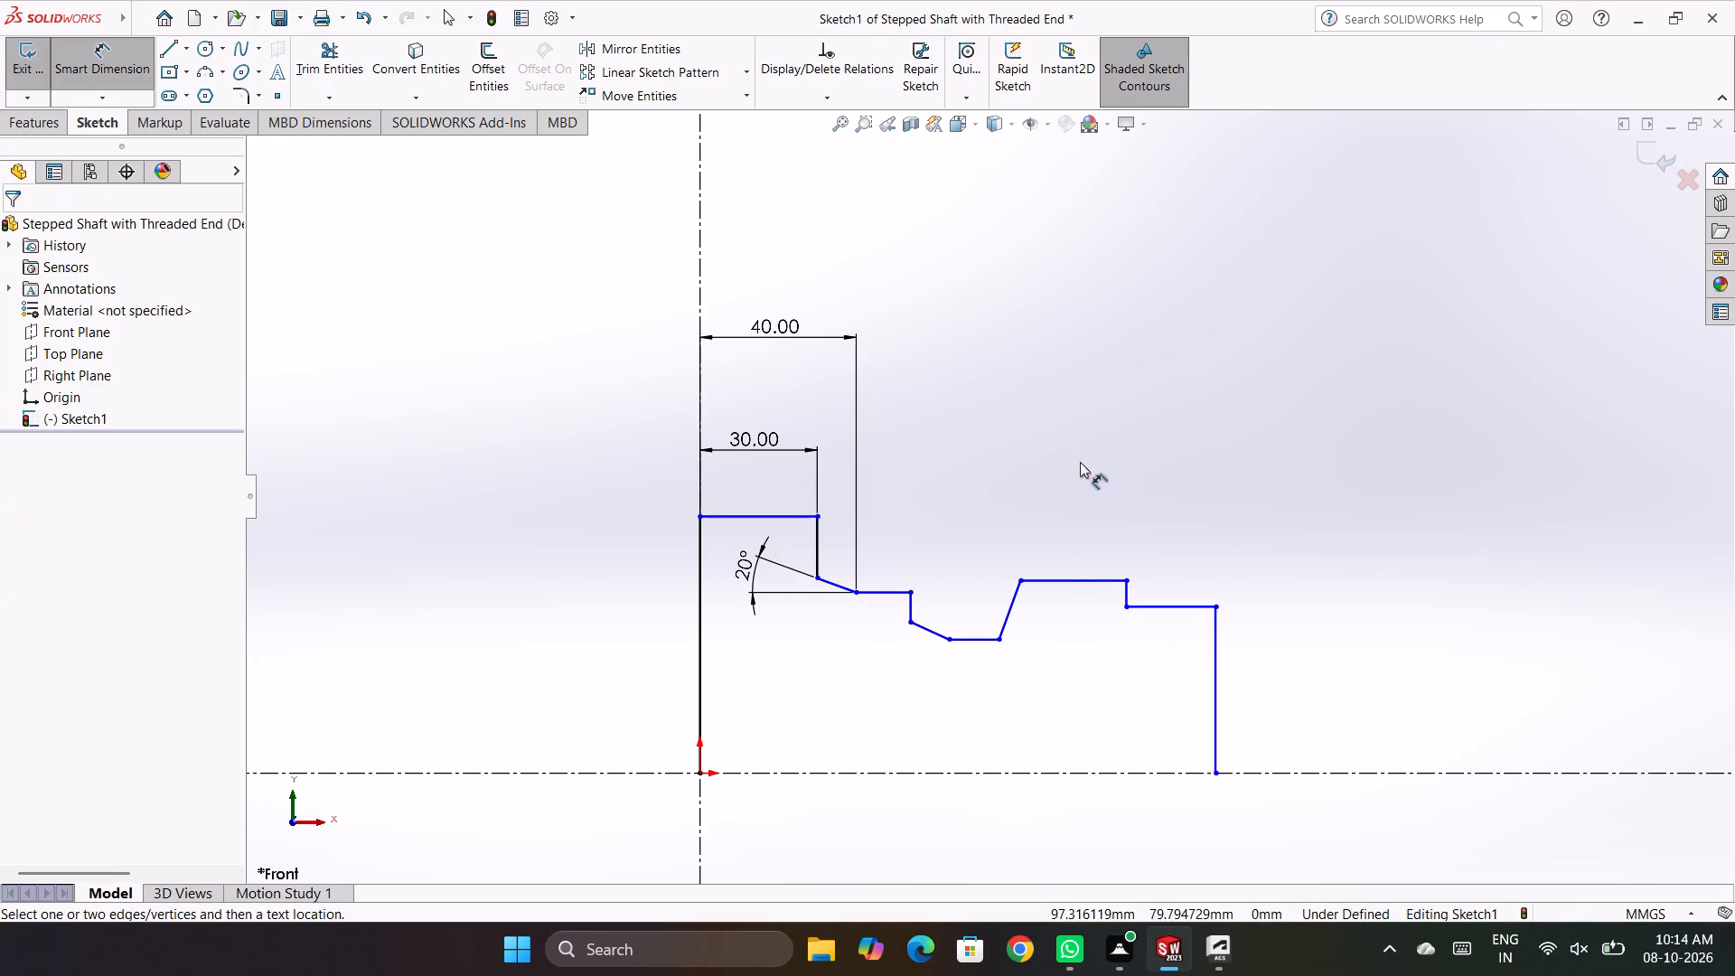
Dimension the distance from the vertical line at the origin to the short vertical step before the groove as 60 mm.
scroll(931, 617, down, 1)
scroll(877, 714, up, 4)
scroll(970, 738, down, 3)
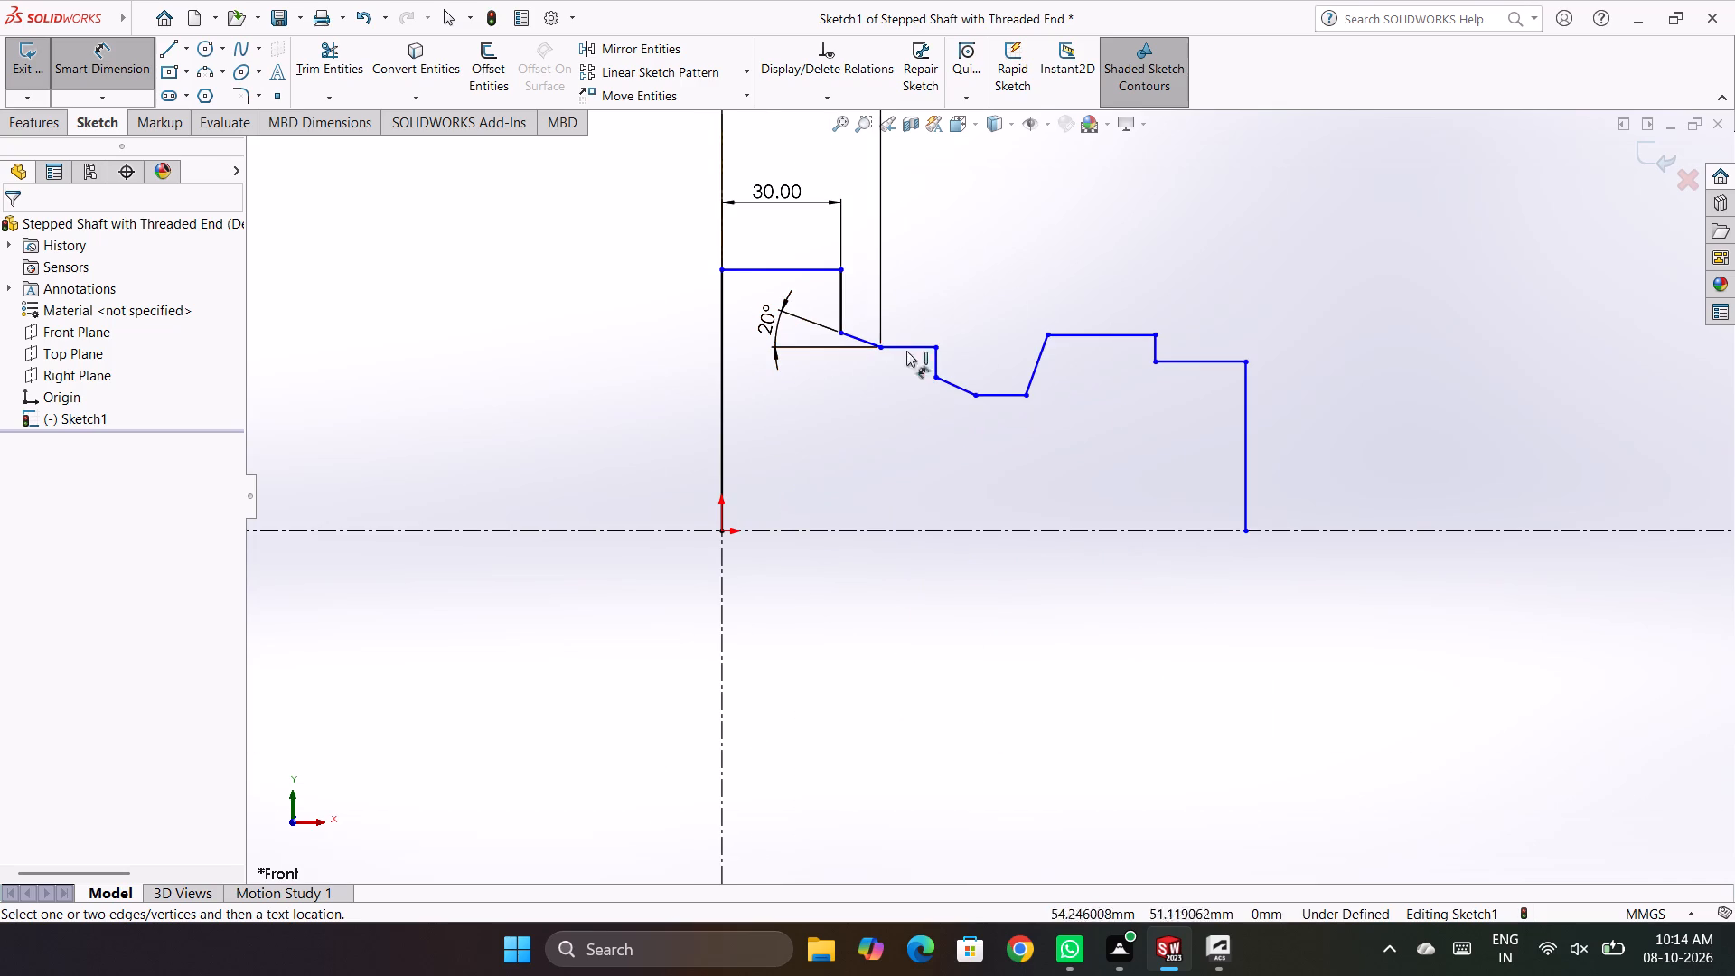
click(934, 364)
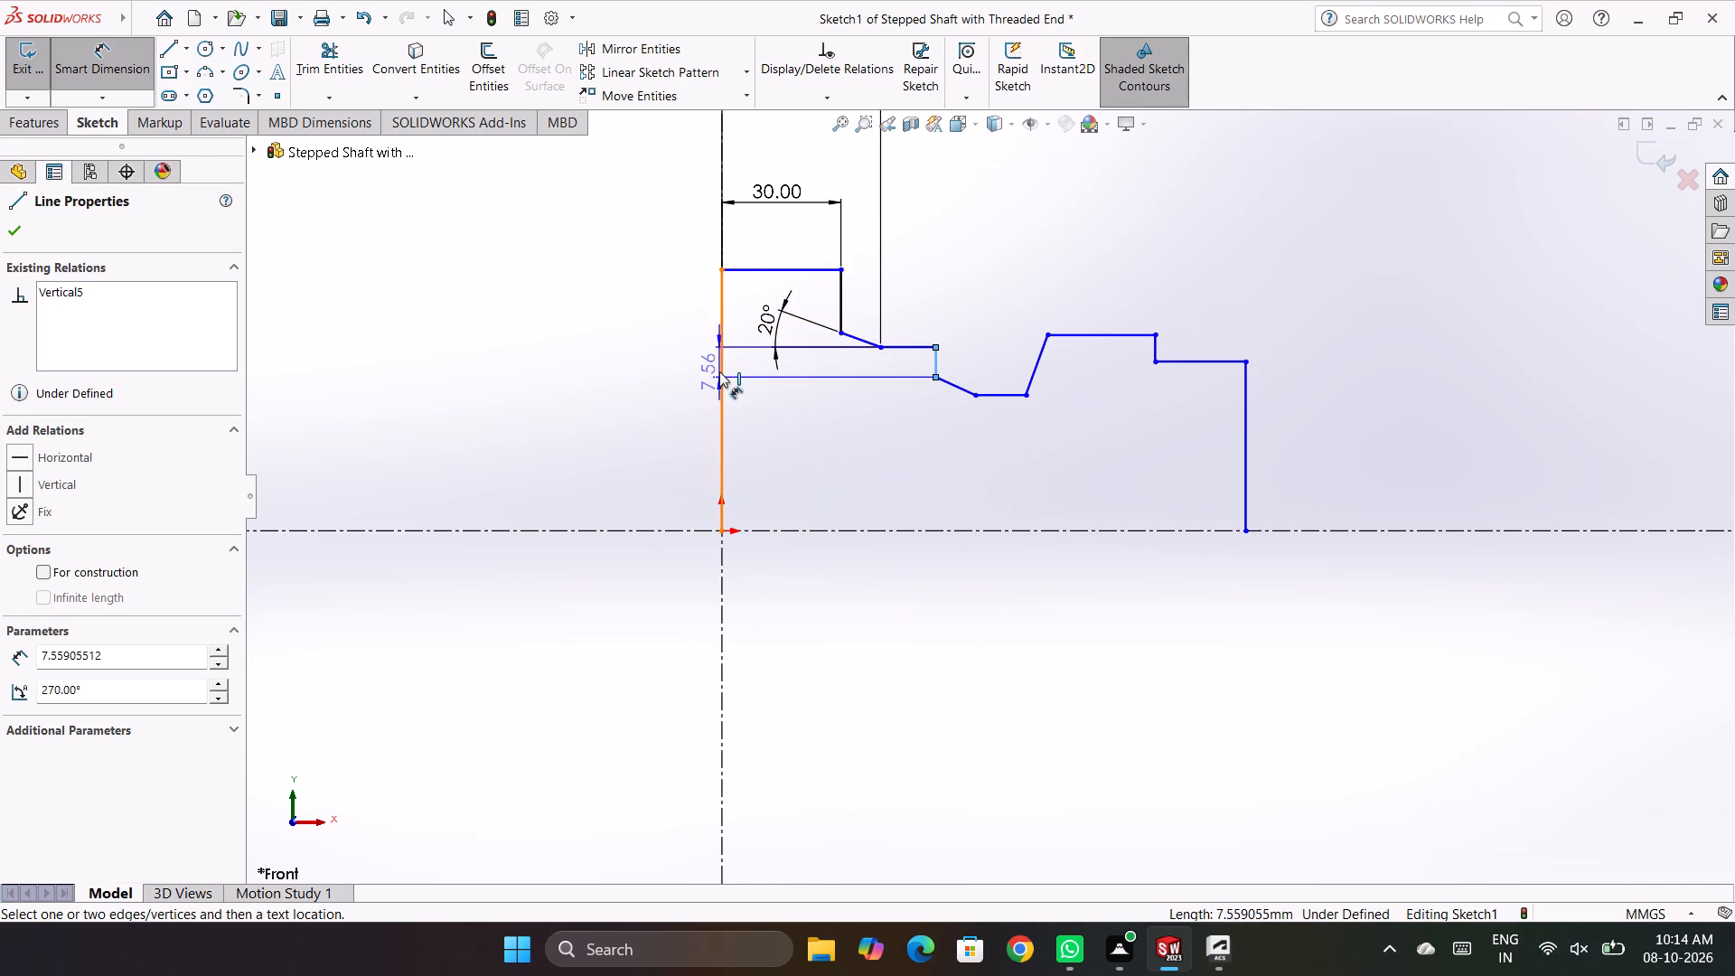
click(719, 371)
scroll(873, 457, up, 3)
scroll(945, 201, up, 1)
scroll(936, 169, down, 1)
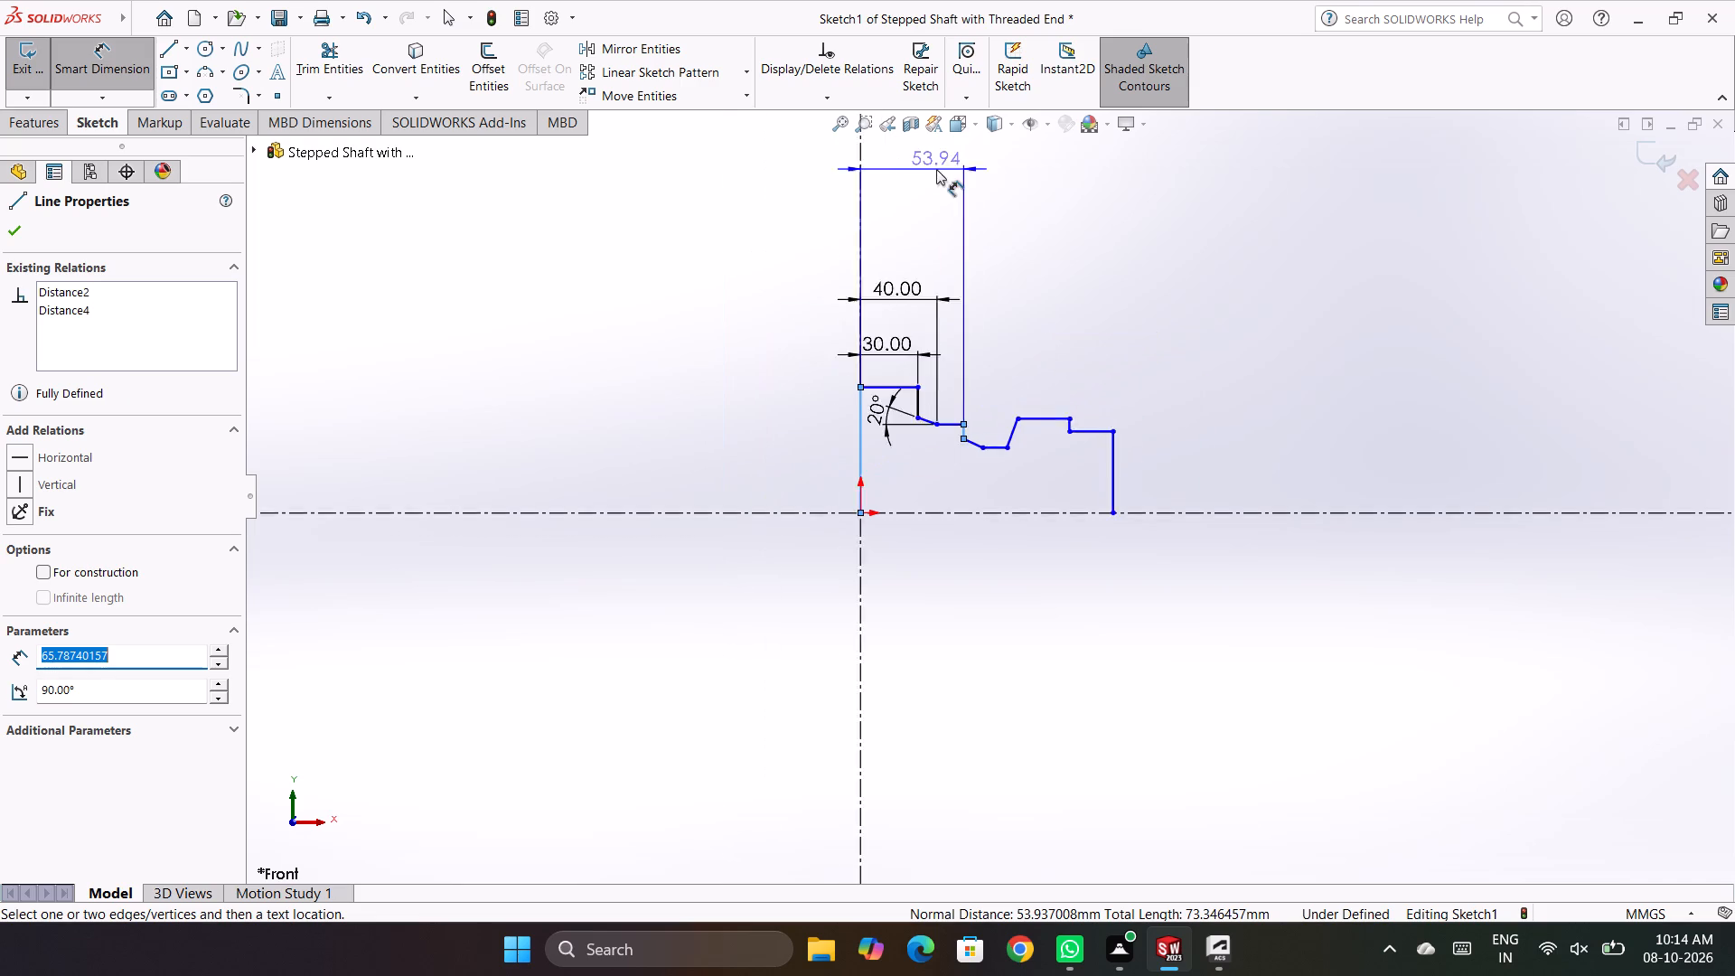
scroll(925, 245, up, 2)
click(951, 350)
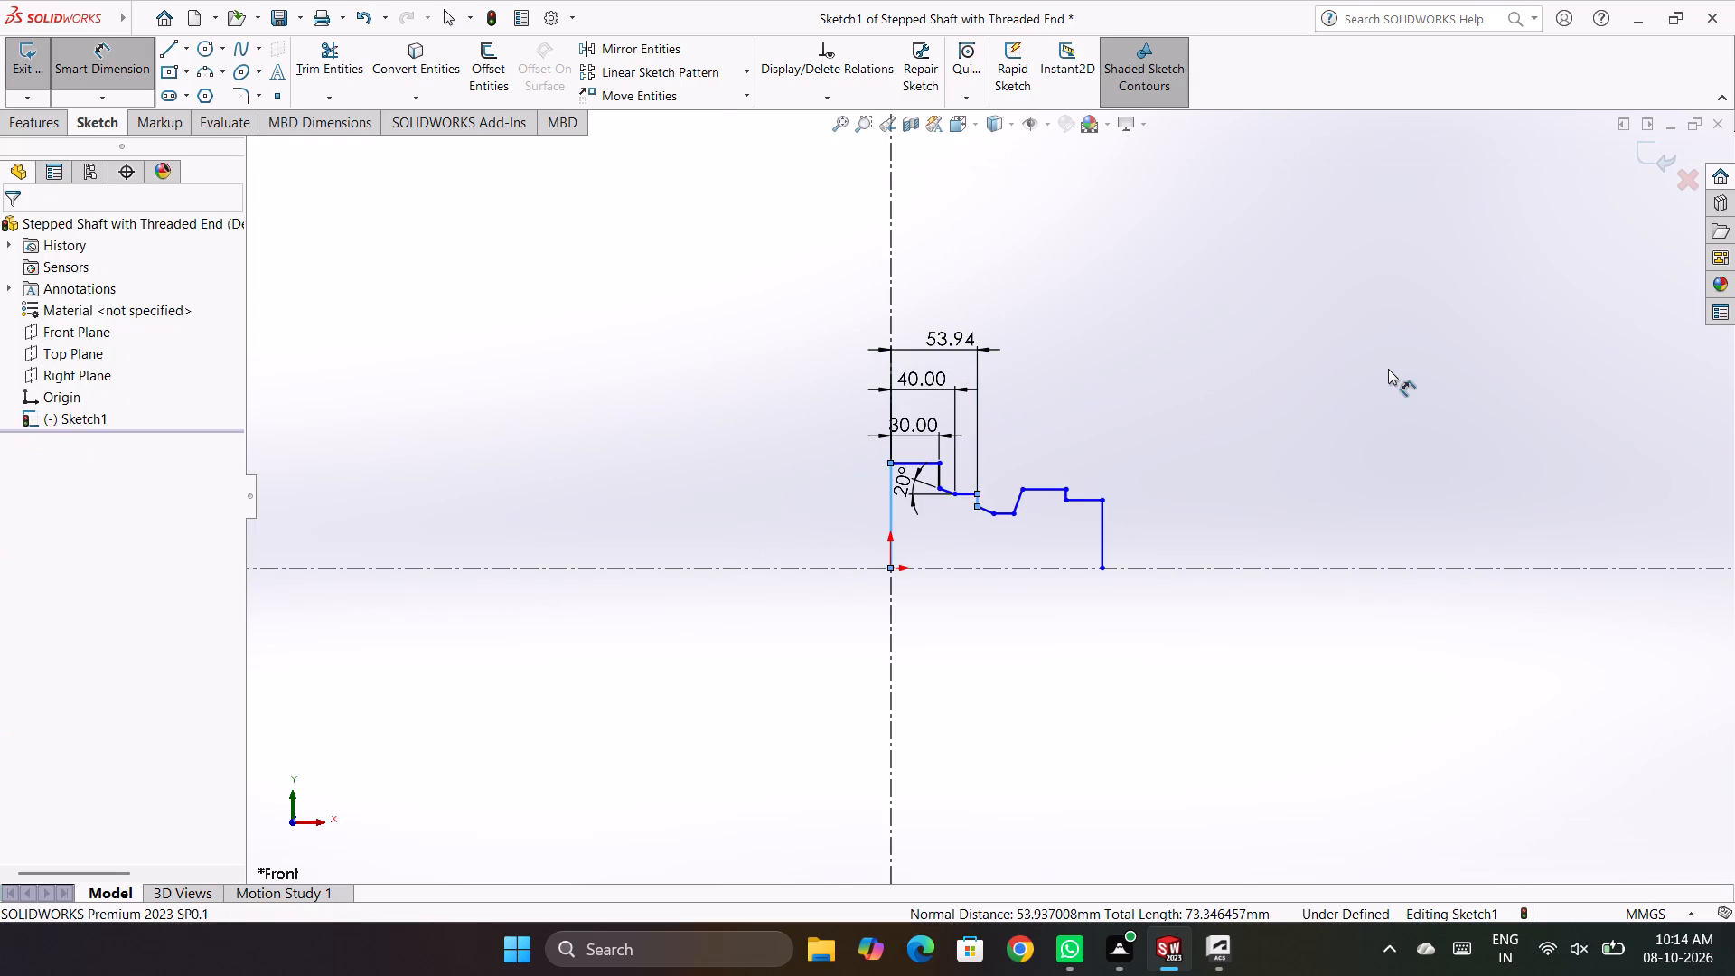
text(60)
key(Return)
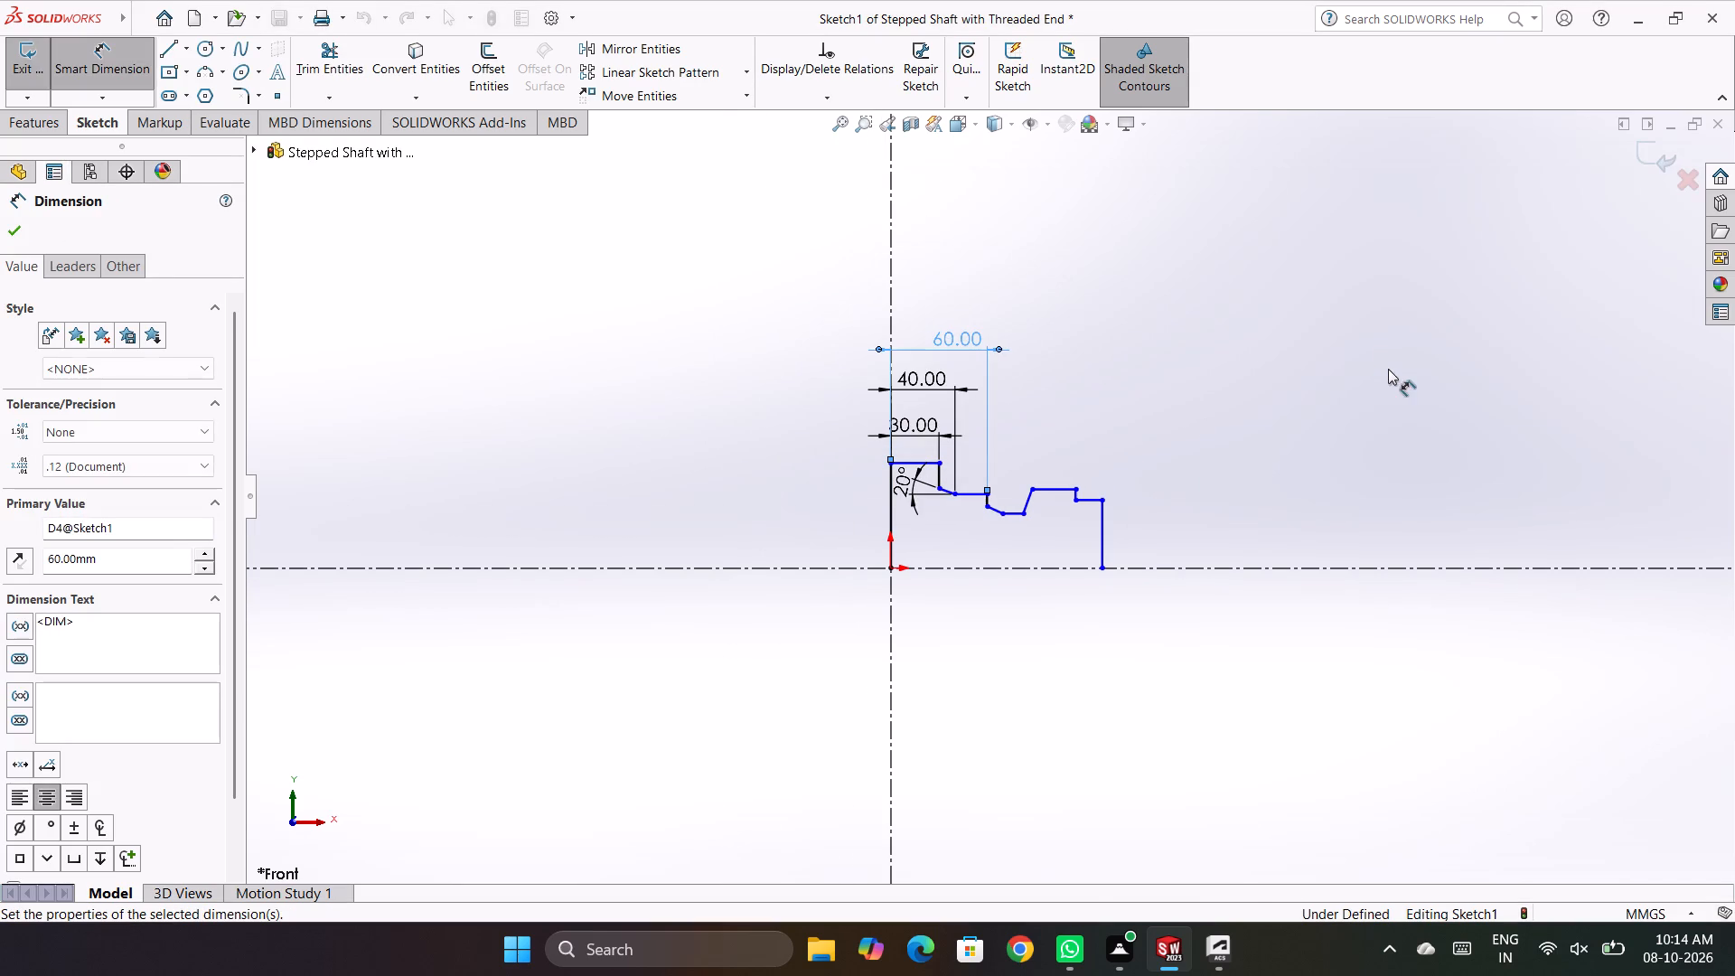
click(1076, 388)
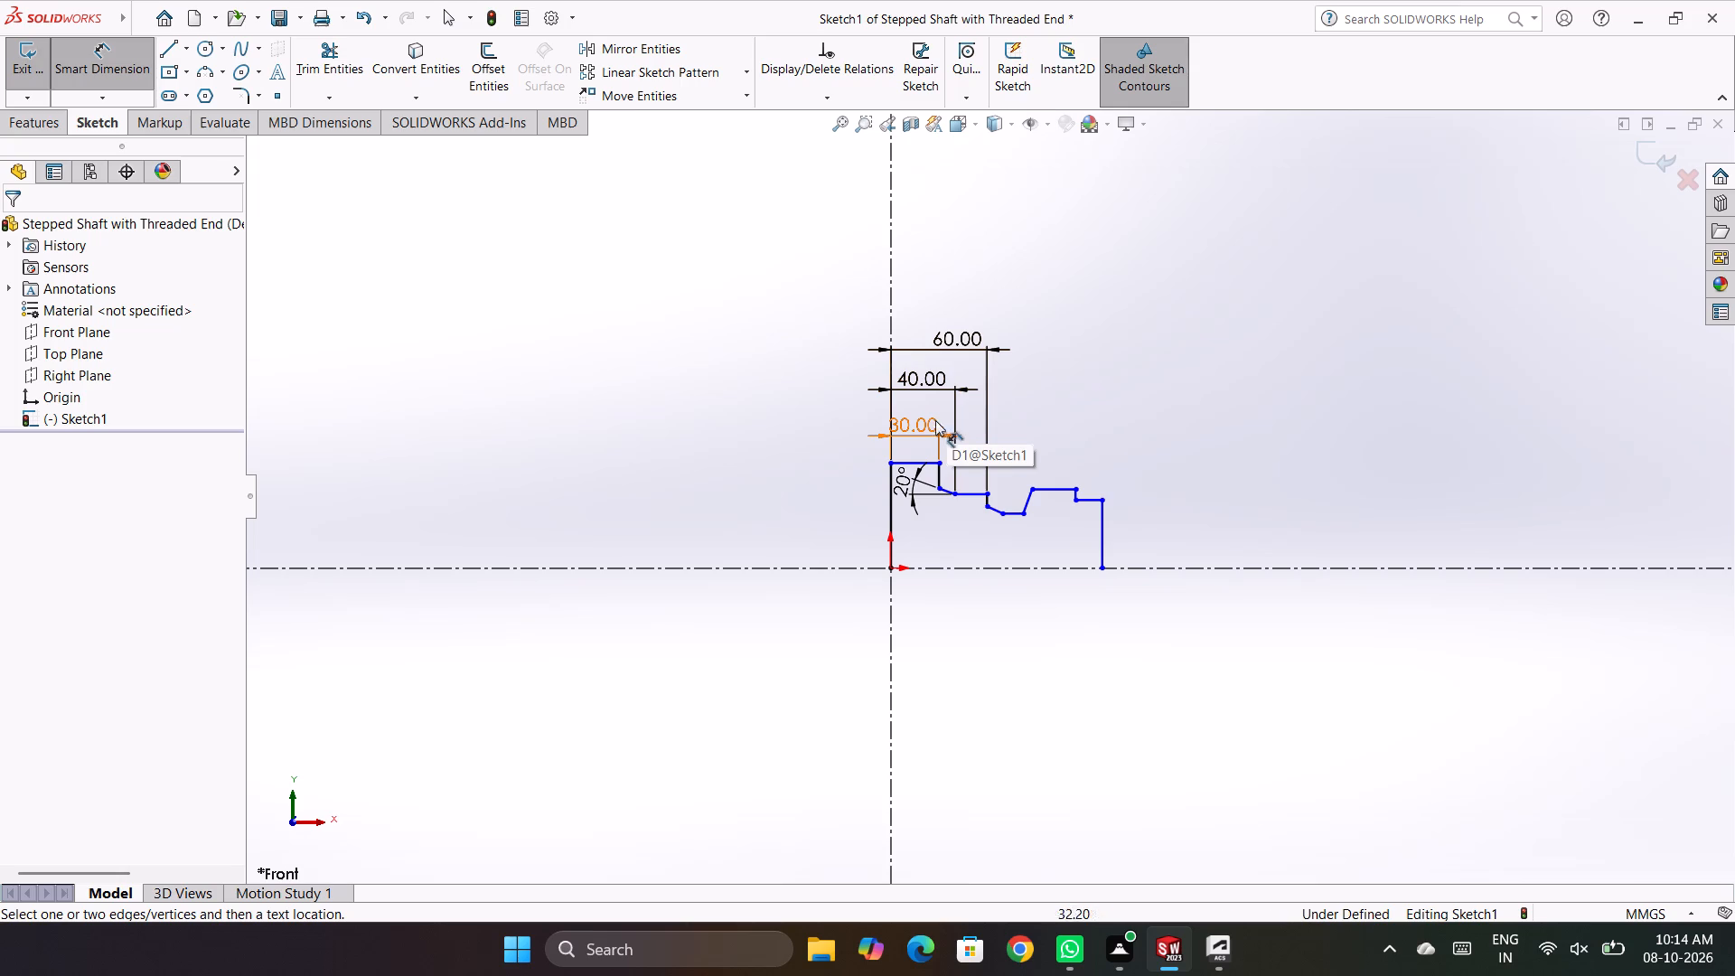
Move the 30, 40 and 60 mm dimensions closer together just above the profile.
scroll(914, 480, down, 3)
scroll(1082, 483, down, 2)
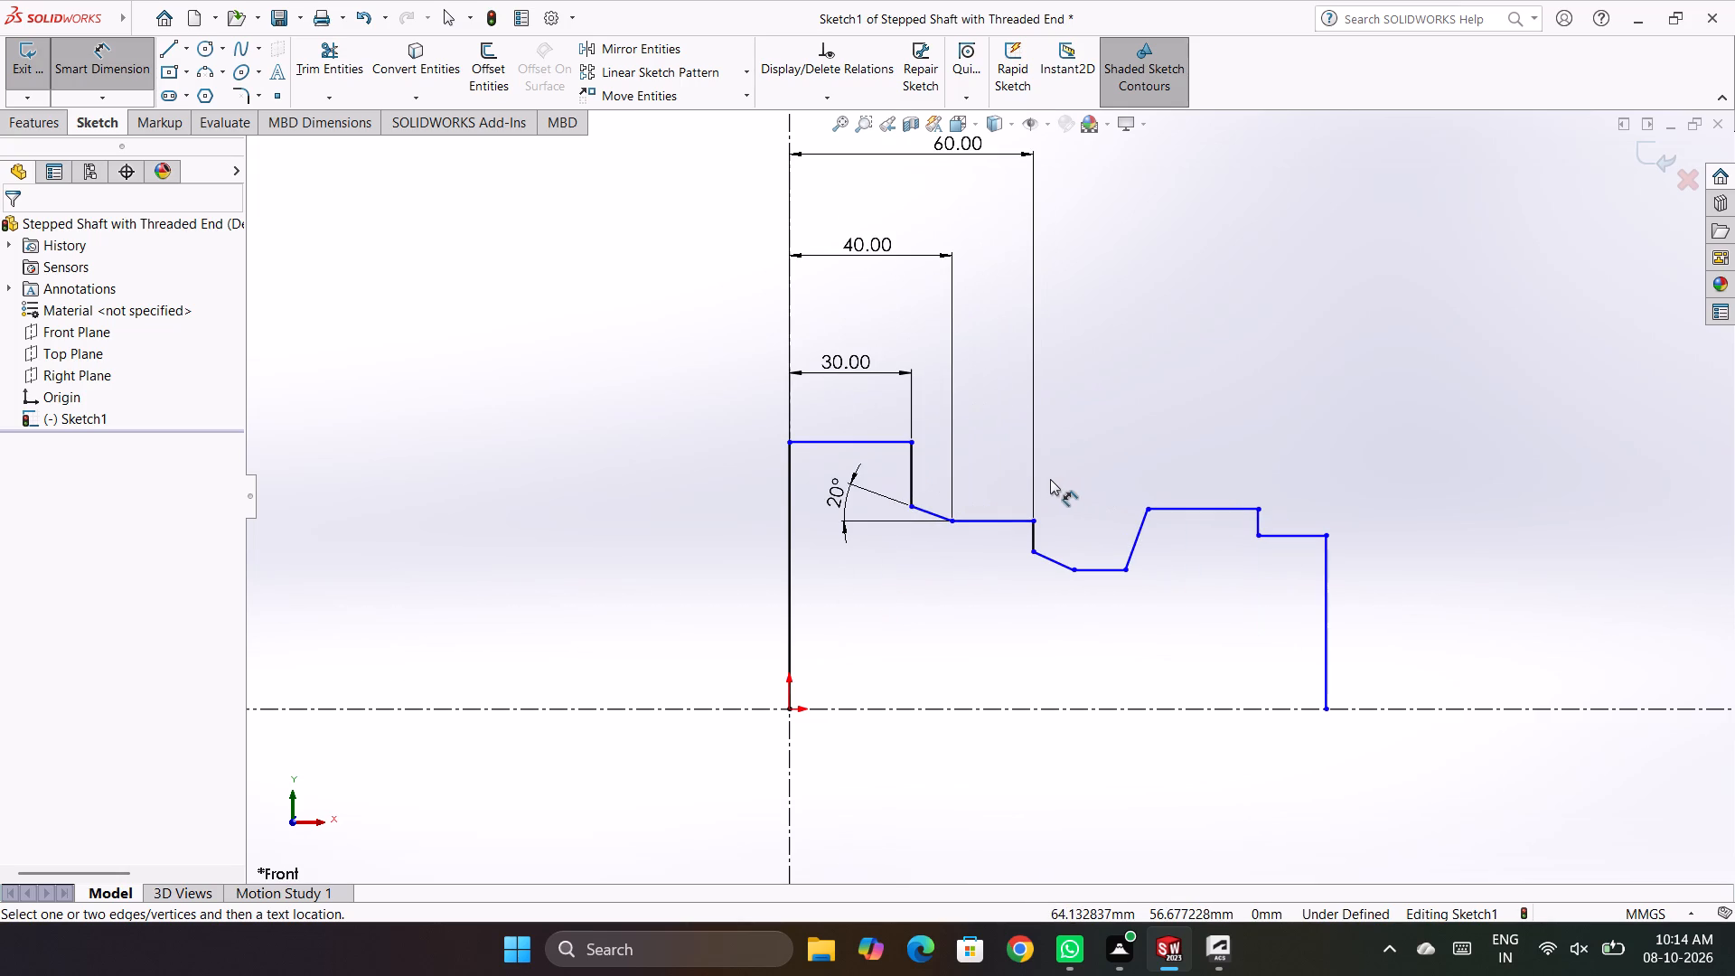
scroll(890, 486, up, 1)
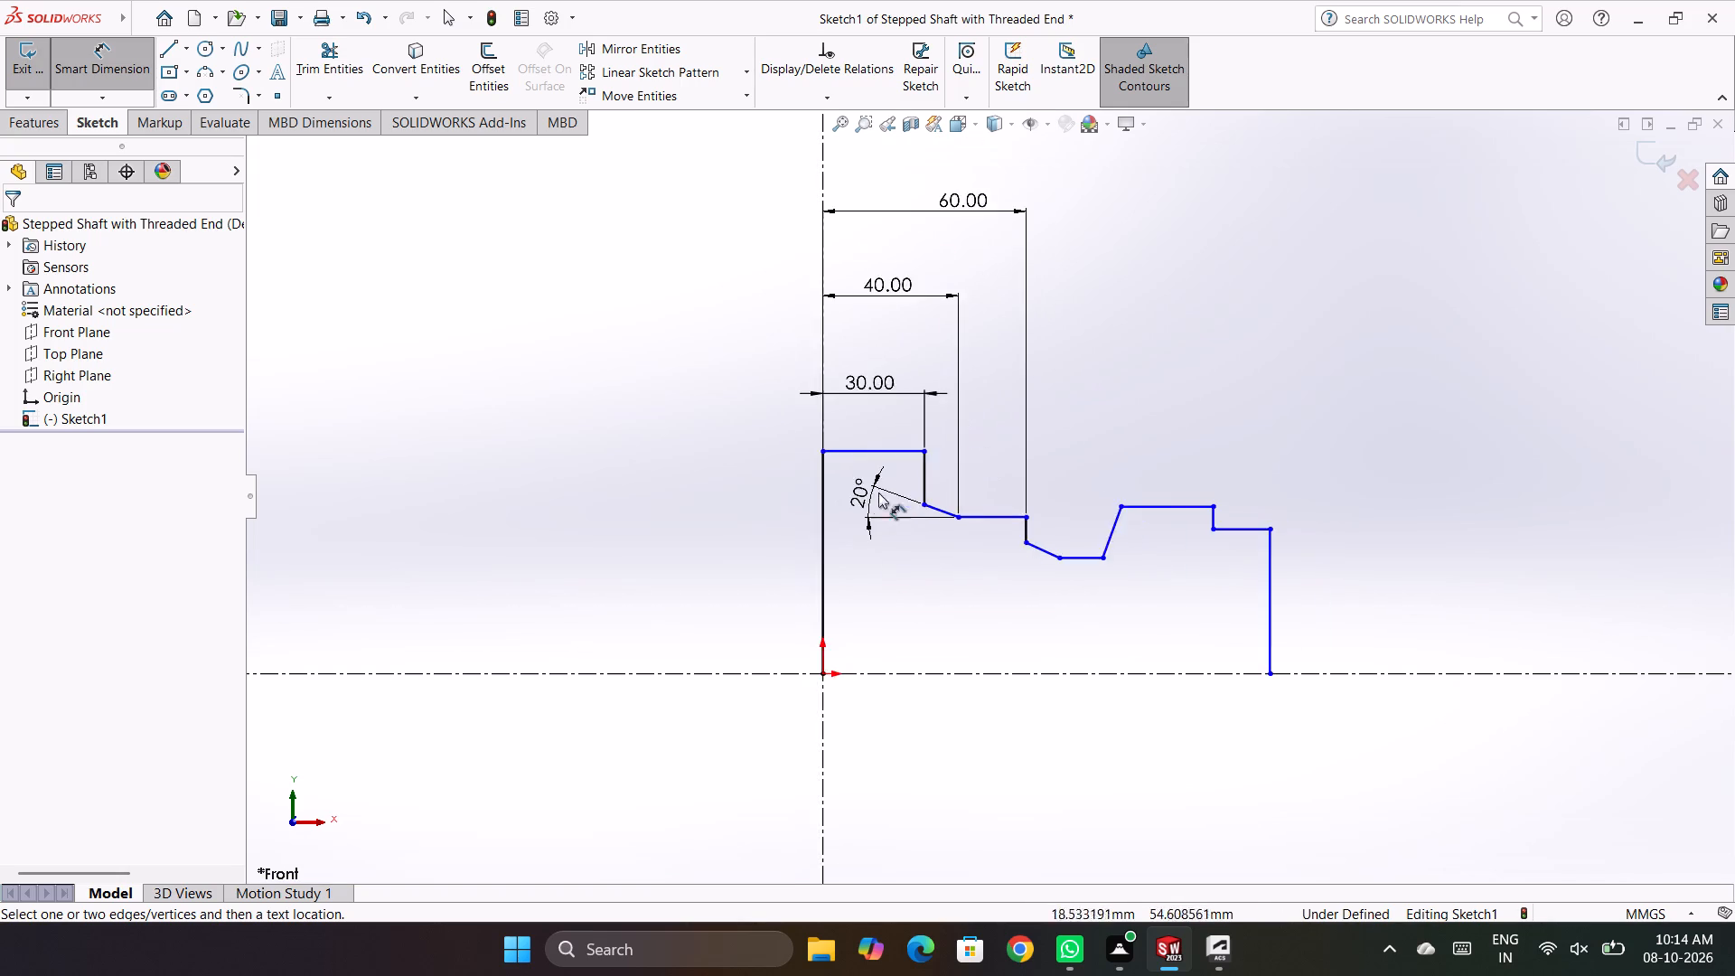
scroll(878, 493, up, 1)
scroll(1182, 489, down, 1)
scroll(1068, 456, down, 2)
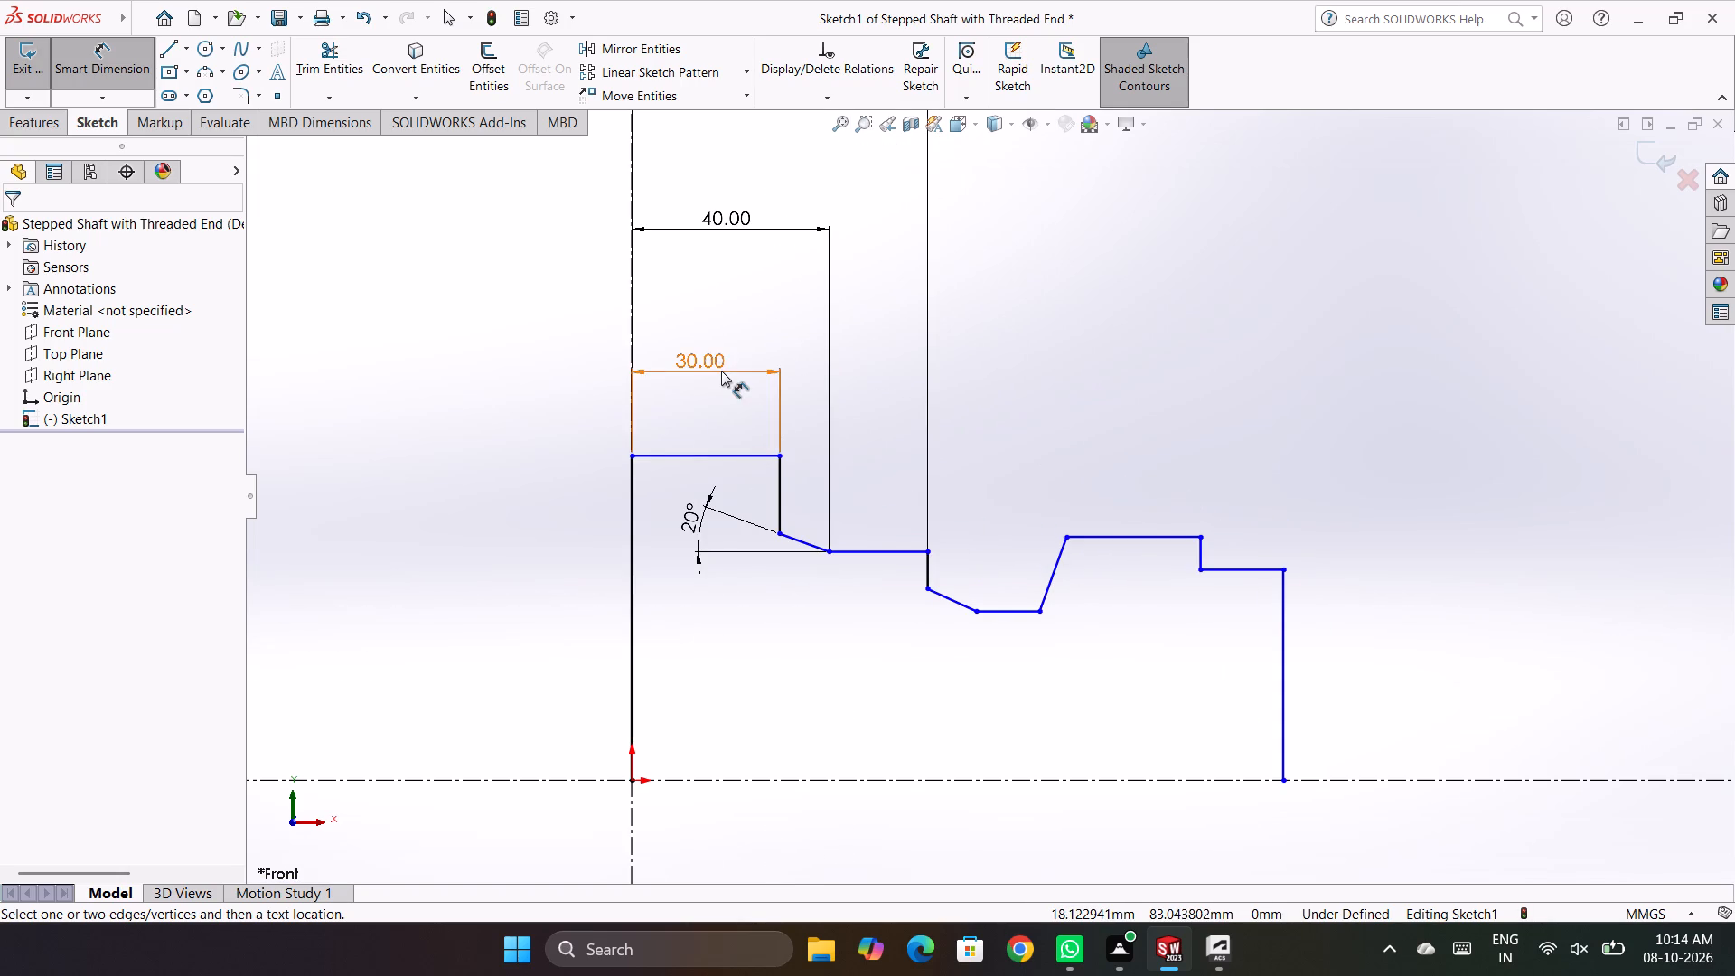
drag(721, 371, 713, 409)
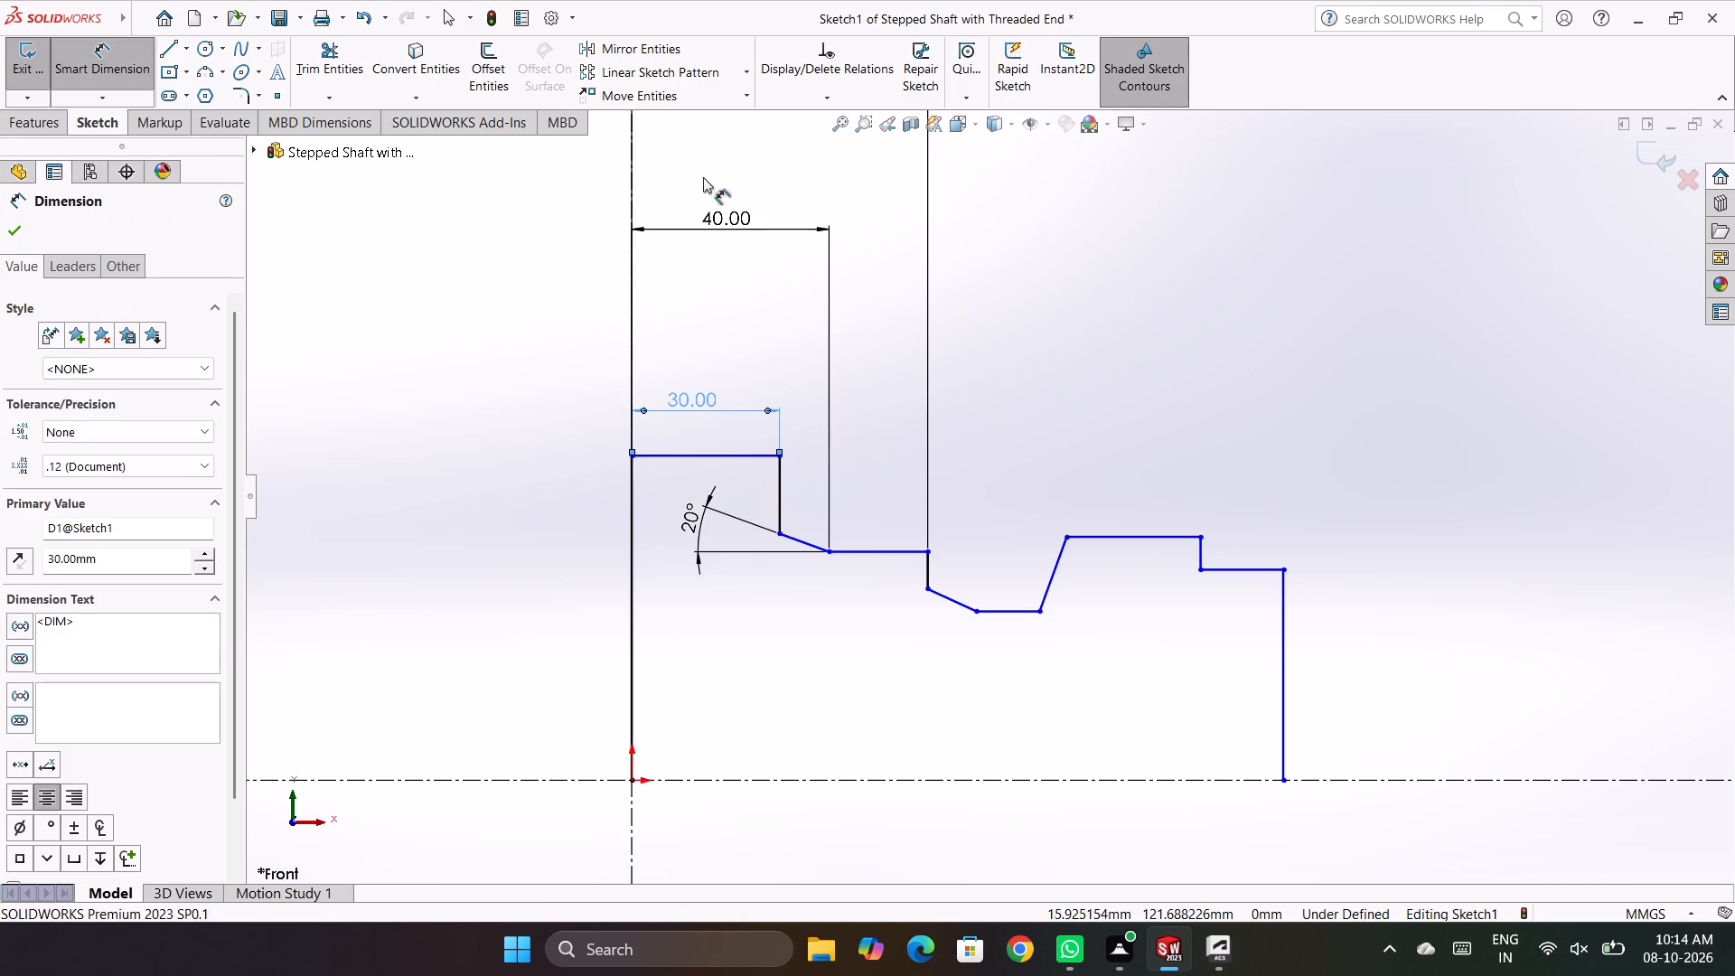
drag(713, 213, 684, 341)
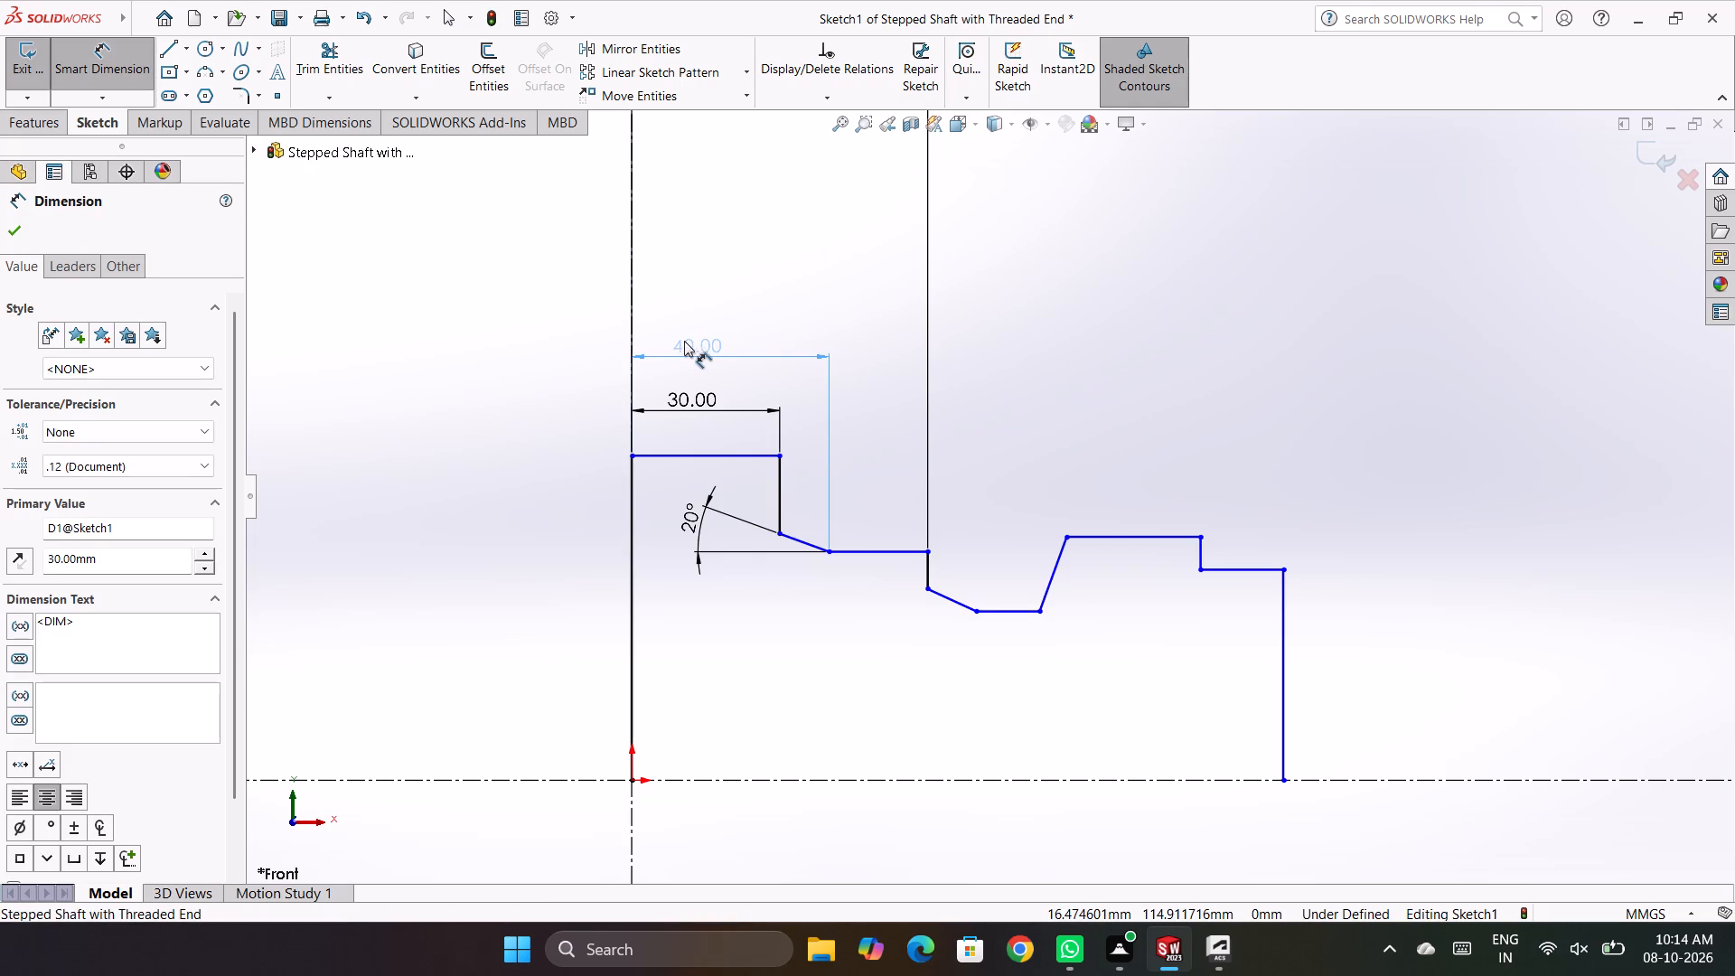
drag(684, 341, 680, 341)
click(713, 271)
scroll(752, 352, up, 4)
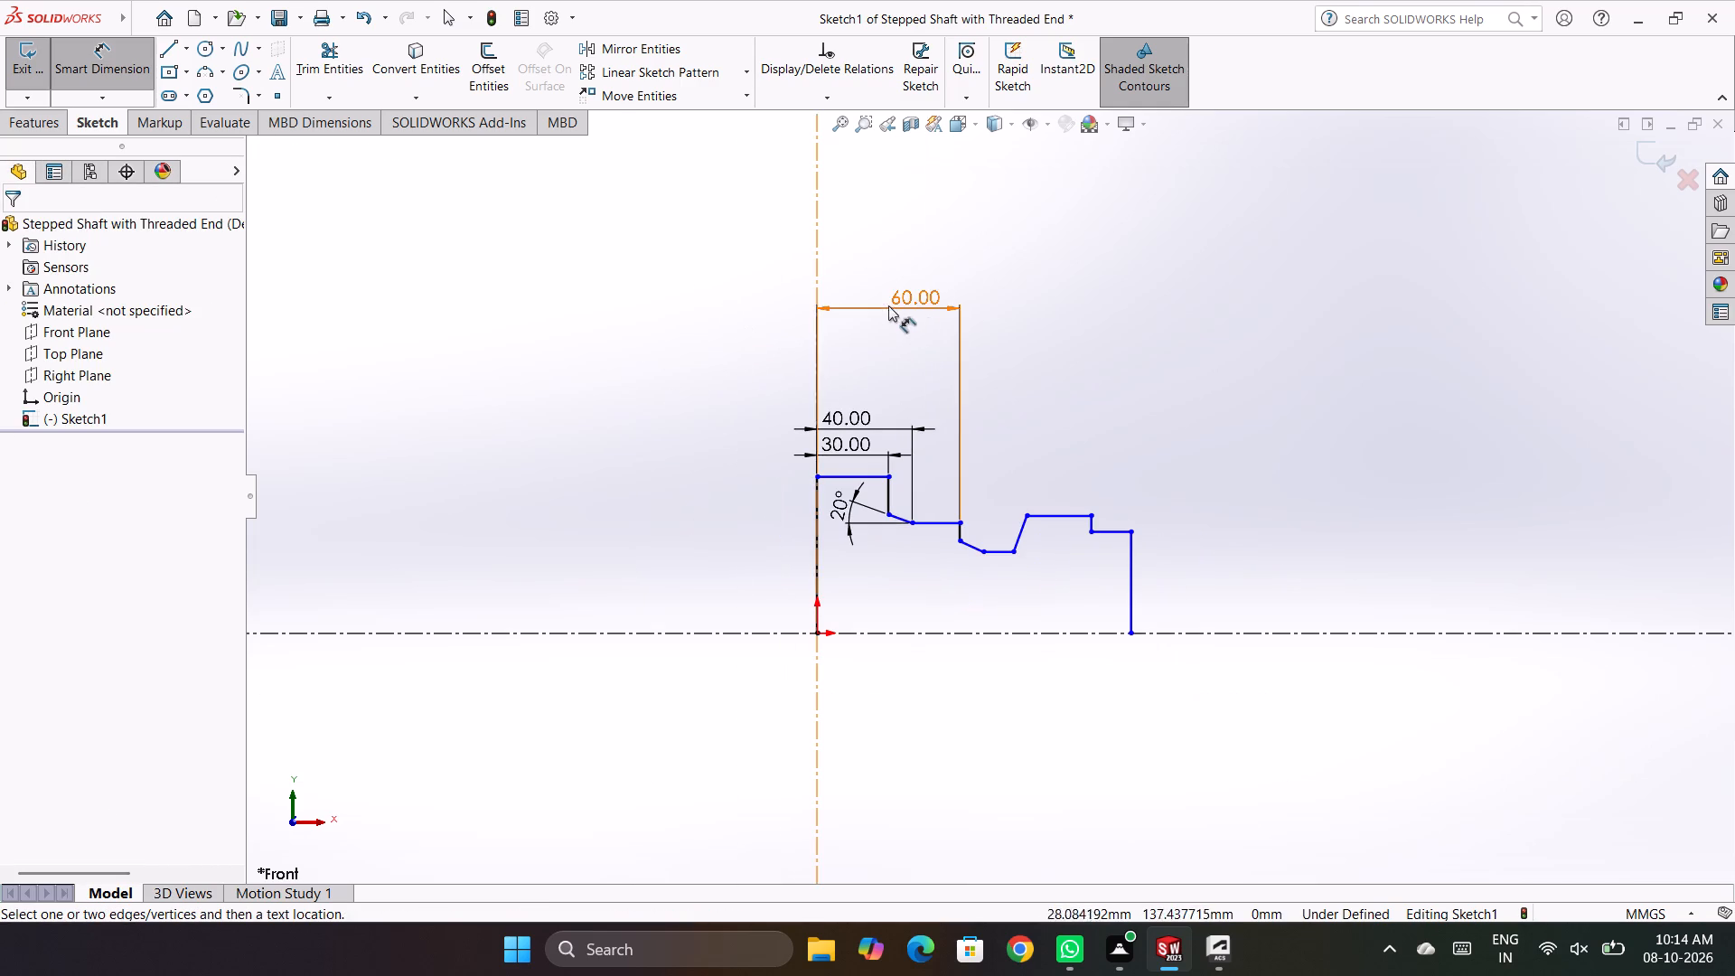
drag(914, 297, 853, 386)
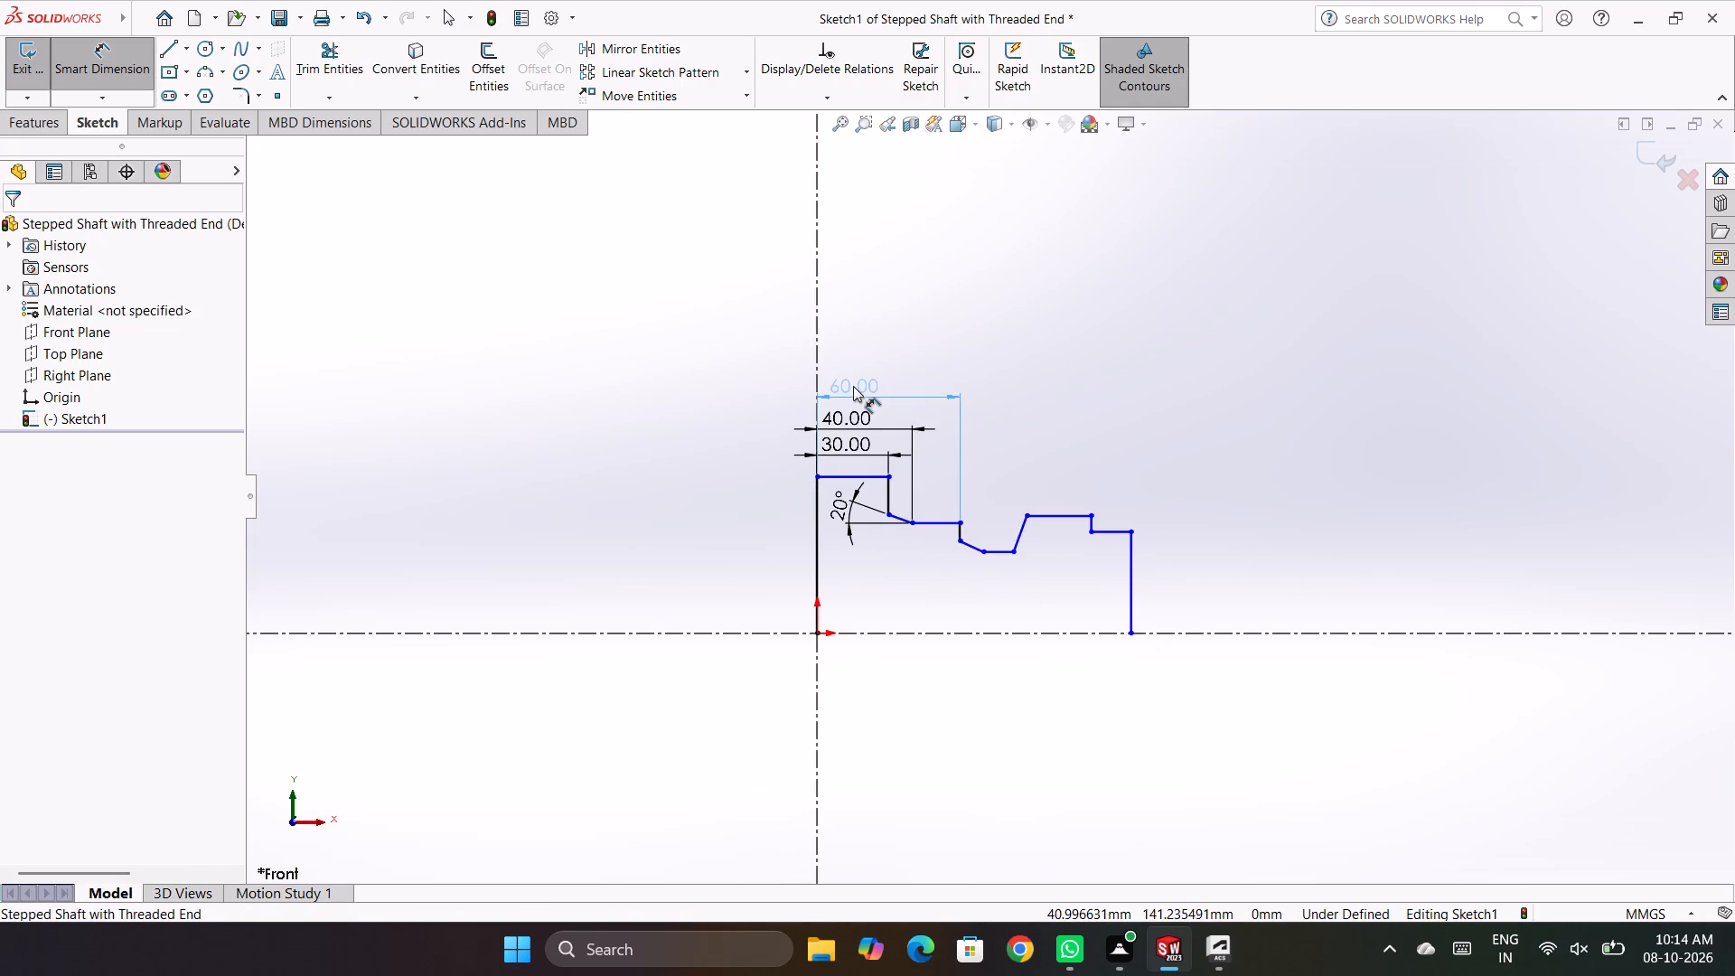
drag(853, 386, 848, 385)
click(972, 316)
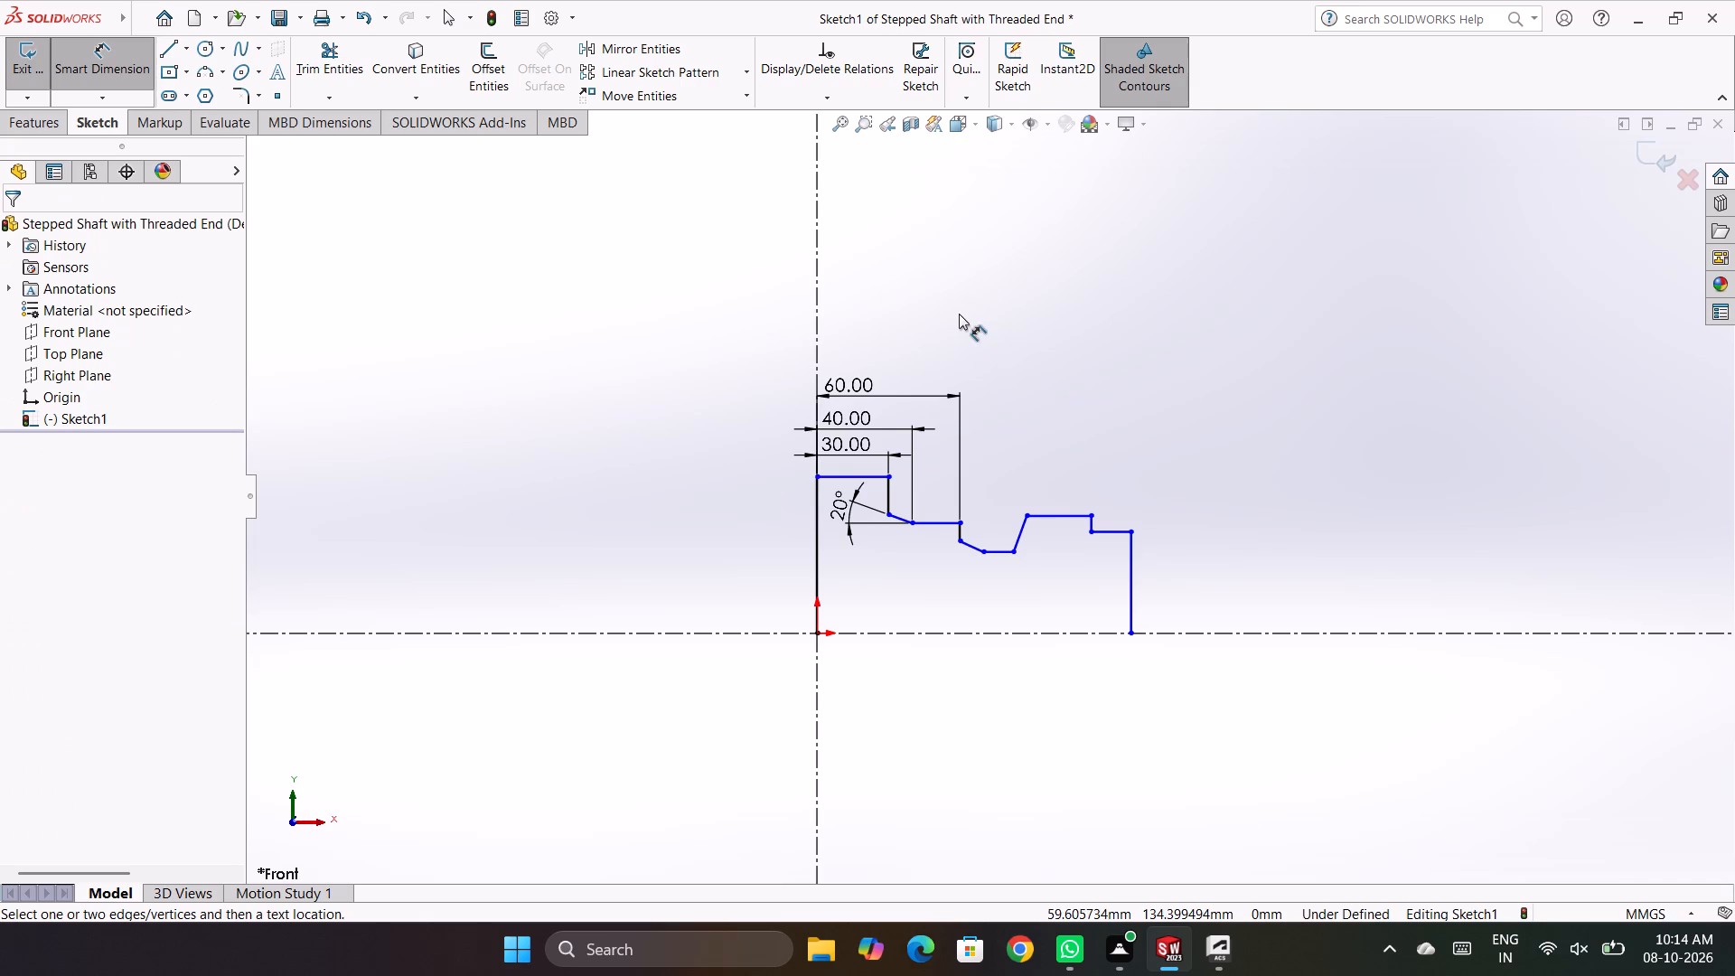
Dimension the overall length from the vertical line at the origin to the far end line as 120 mm.
scroll(990, 450, down, 1)
scroll(975, 604, up, 2)
scroll(1102, 652, down, 2)
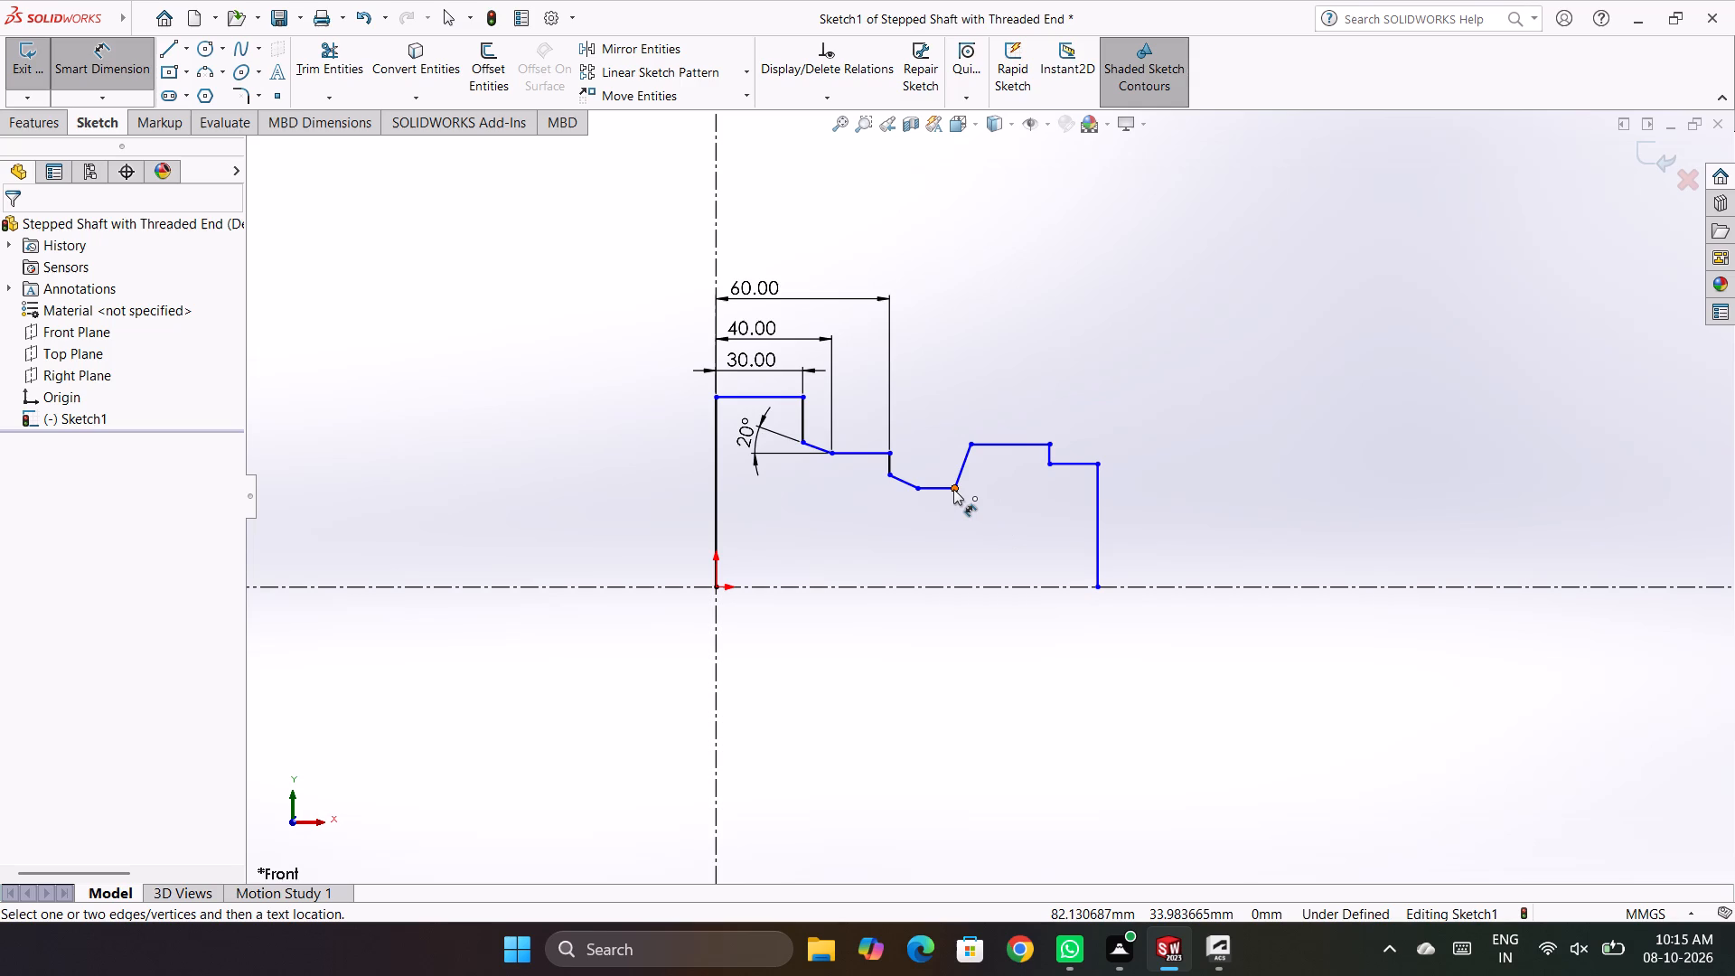
click(1093, 539)
click(718, 466)
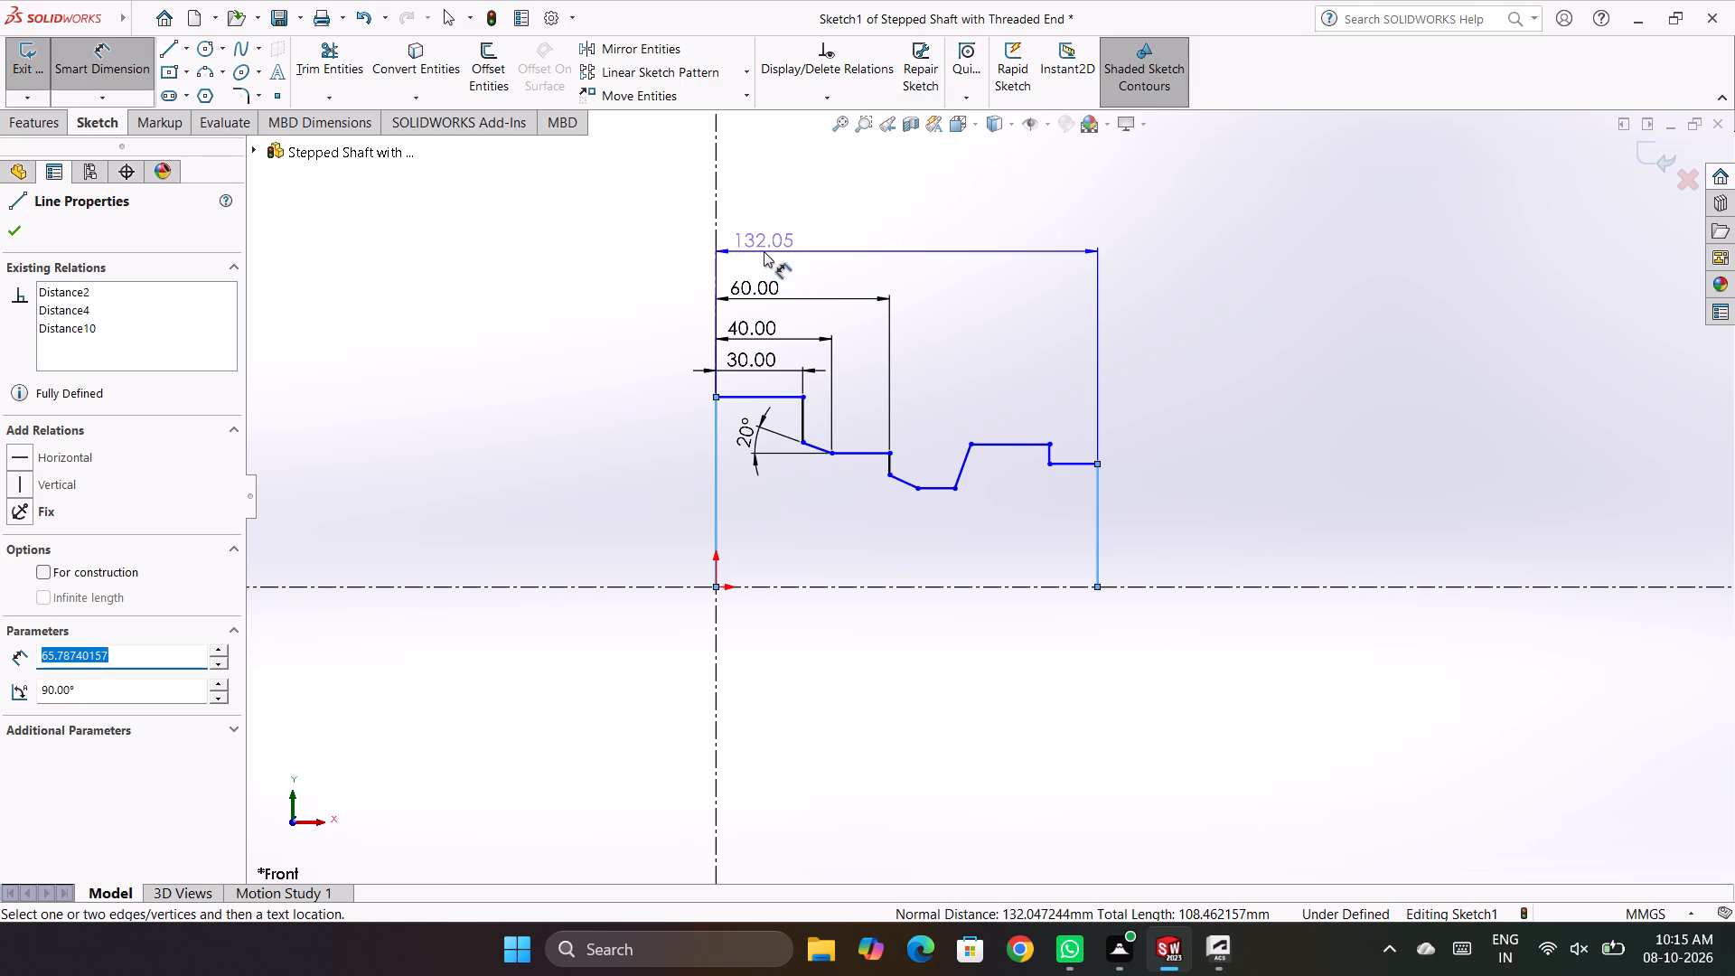
click(762, 250)
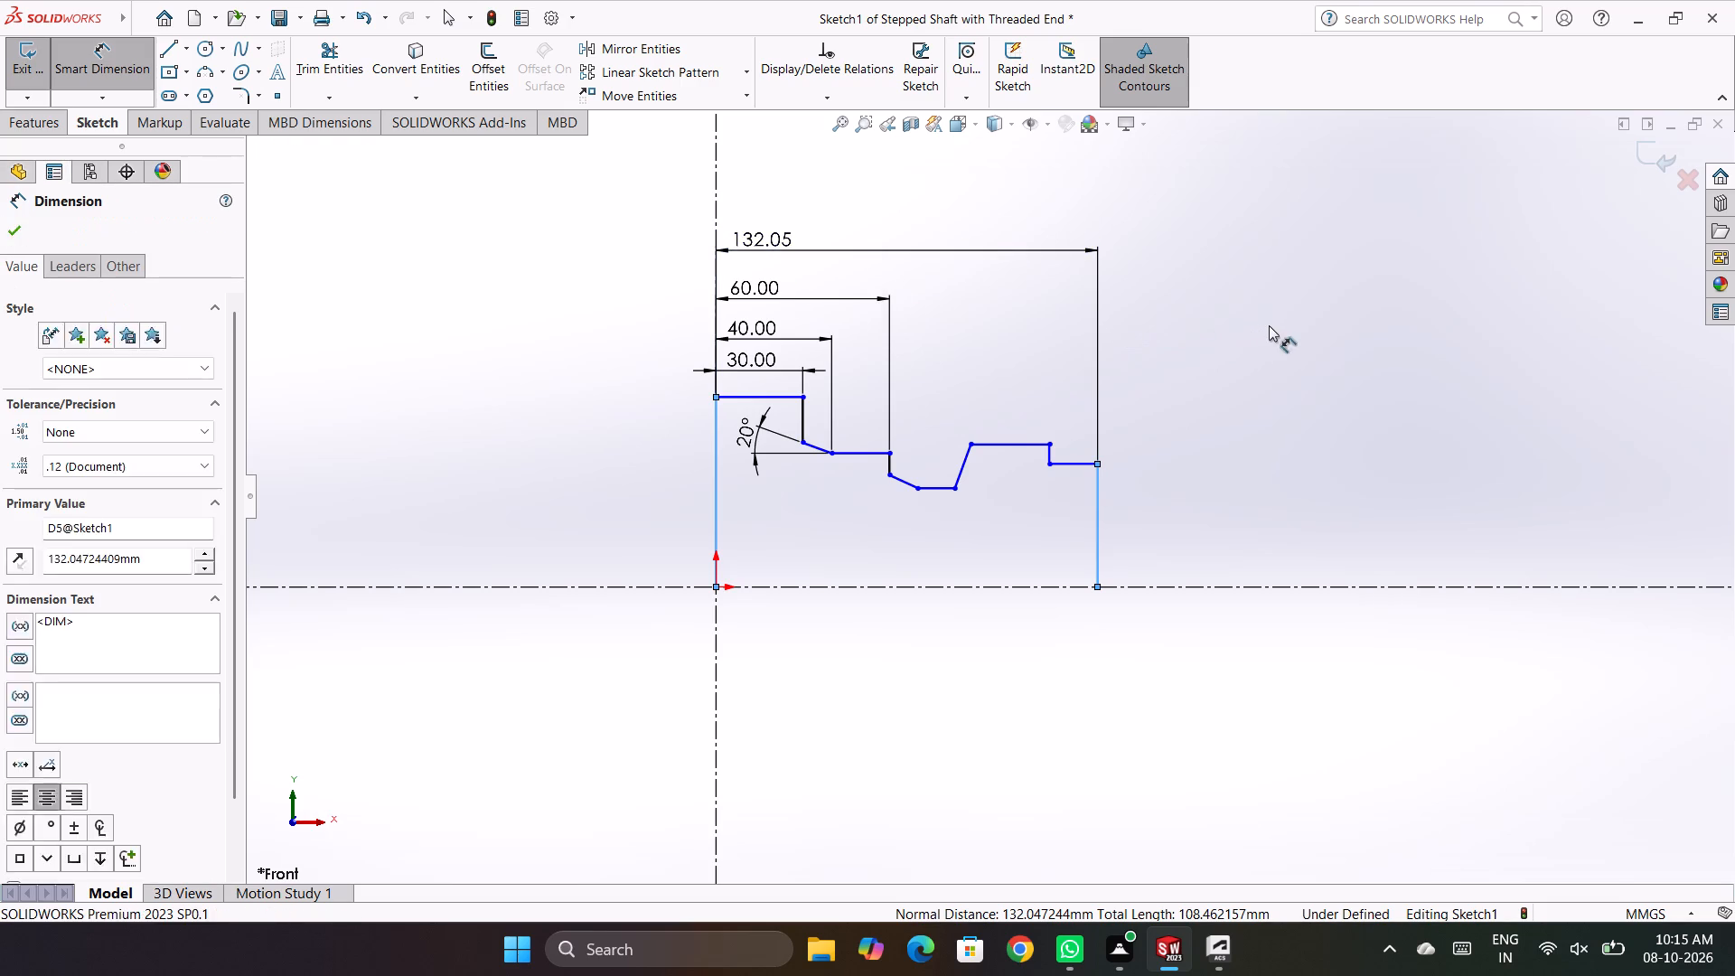
text(120)
key(Return)
key(Return)
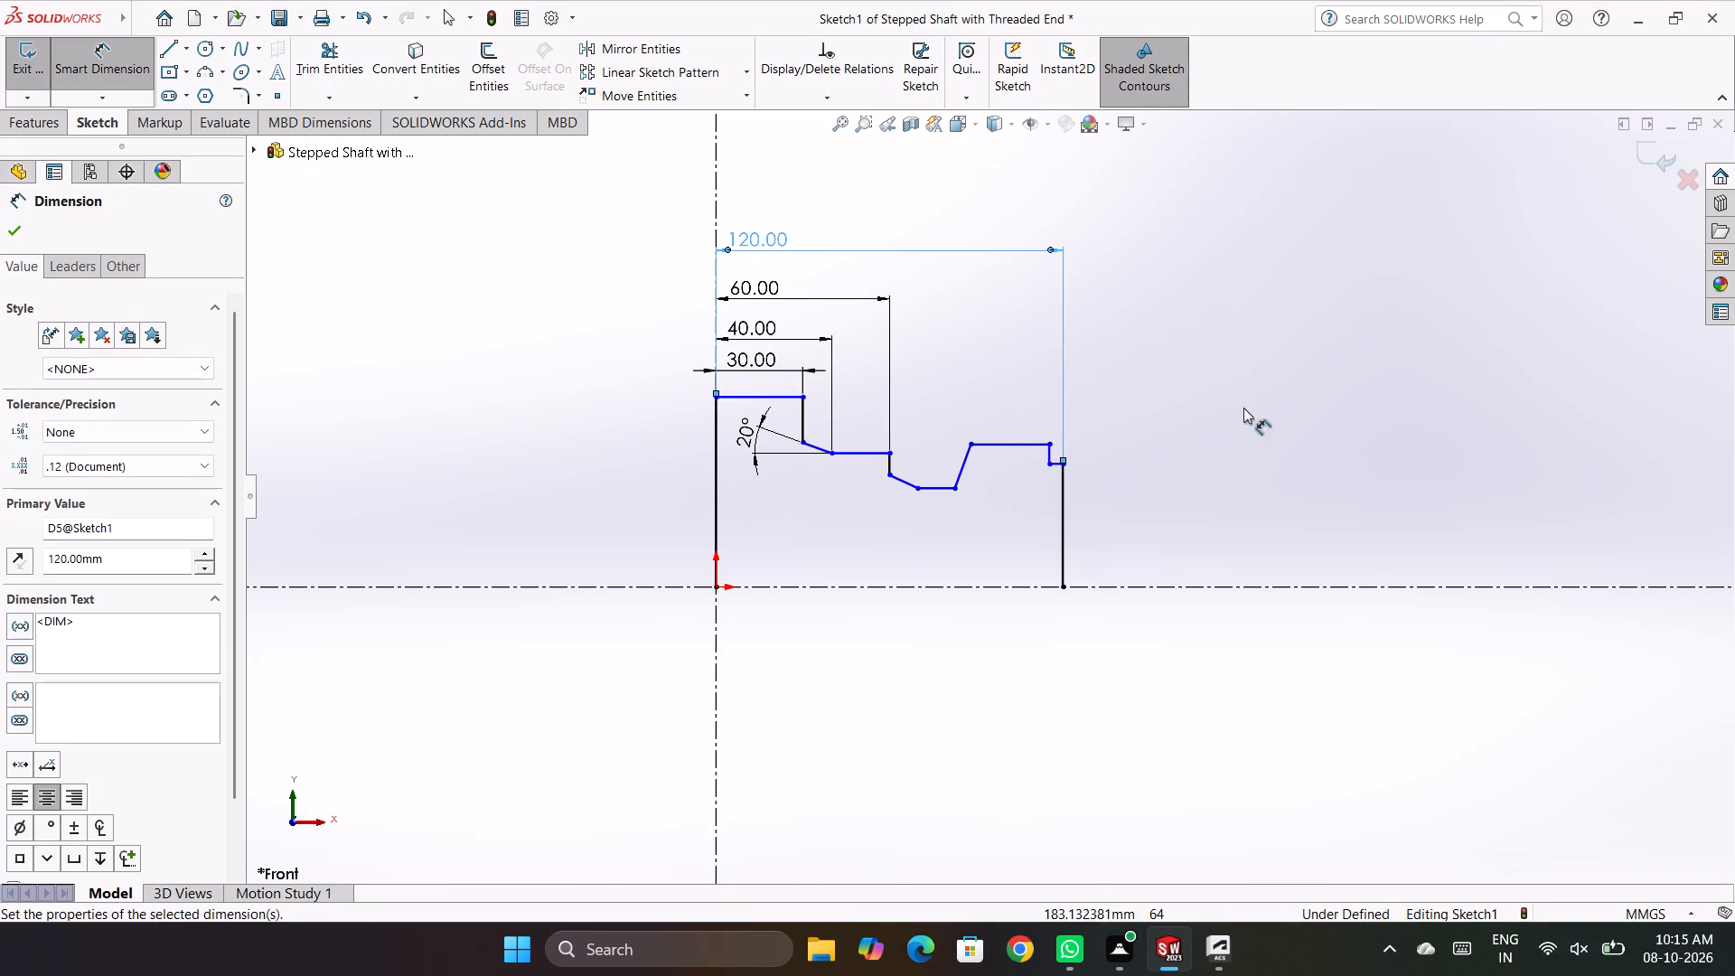
click(1243, 409)
Dimension the distance from the last small step to the far end line as 20 mm.
scroll(1081, 459, down, 4)
scroll(908, 522, up, 1)
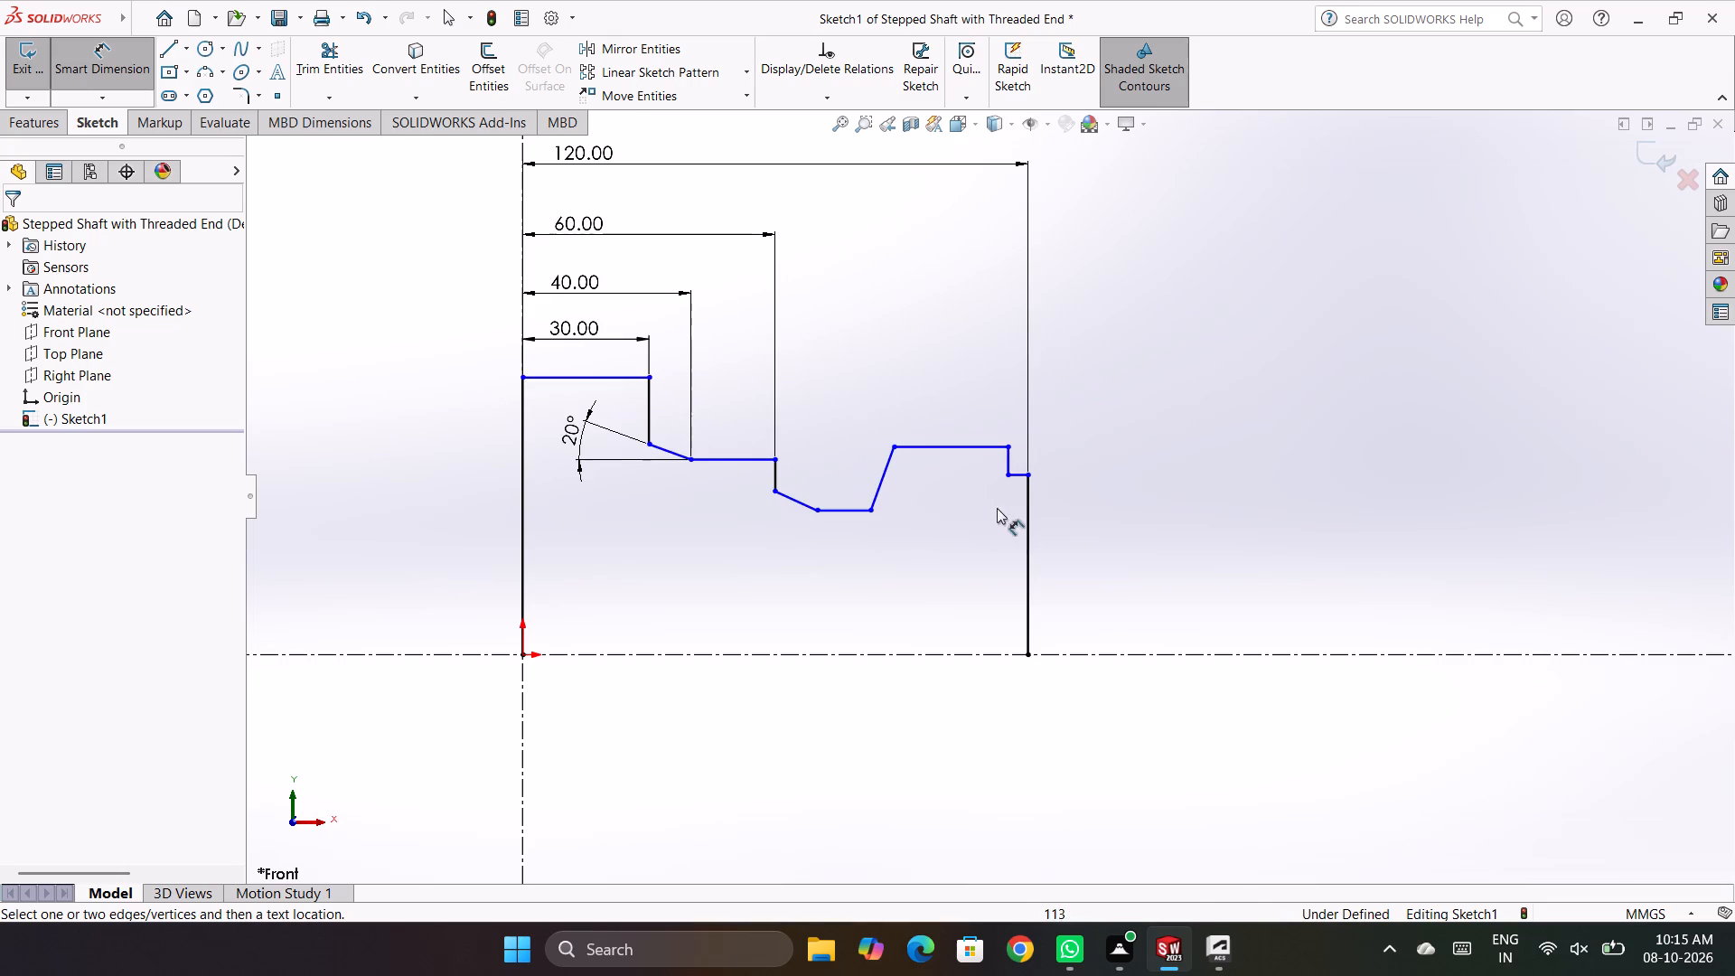
click(1006, 474)
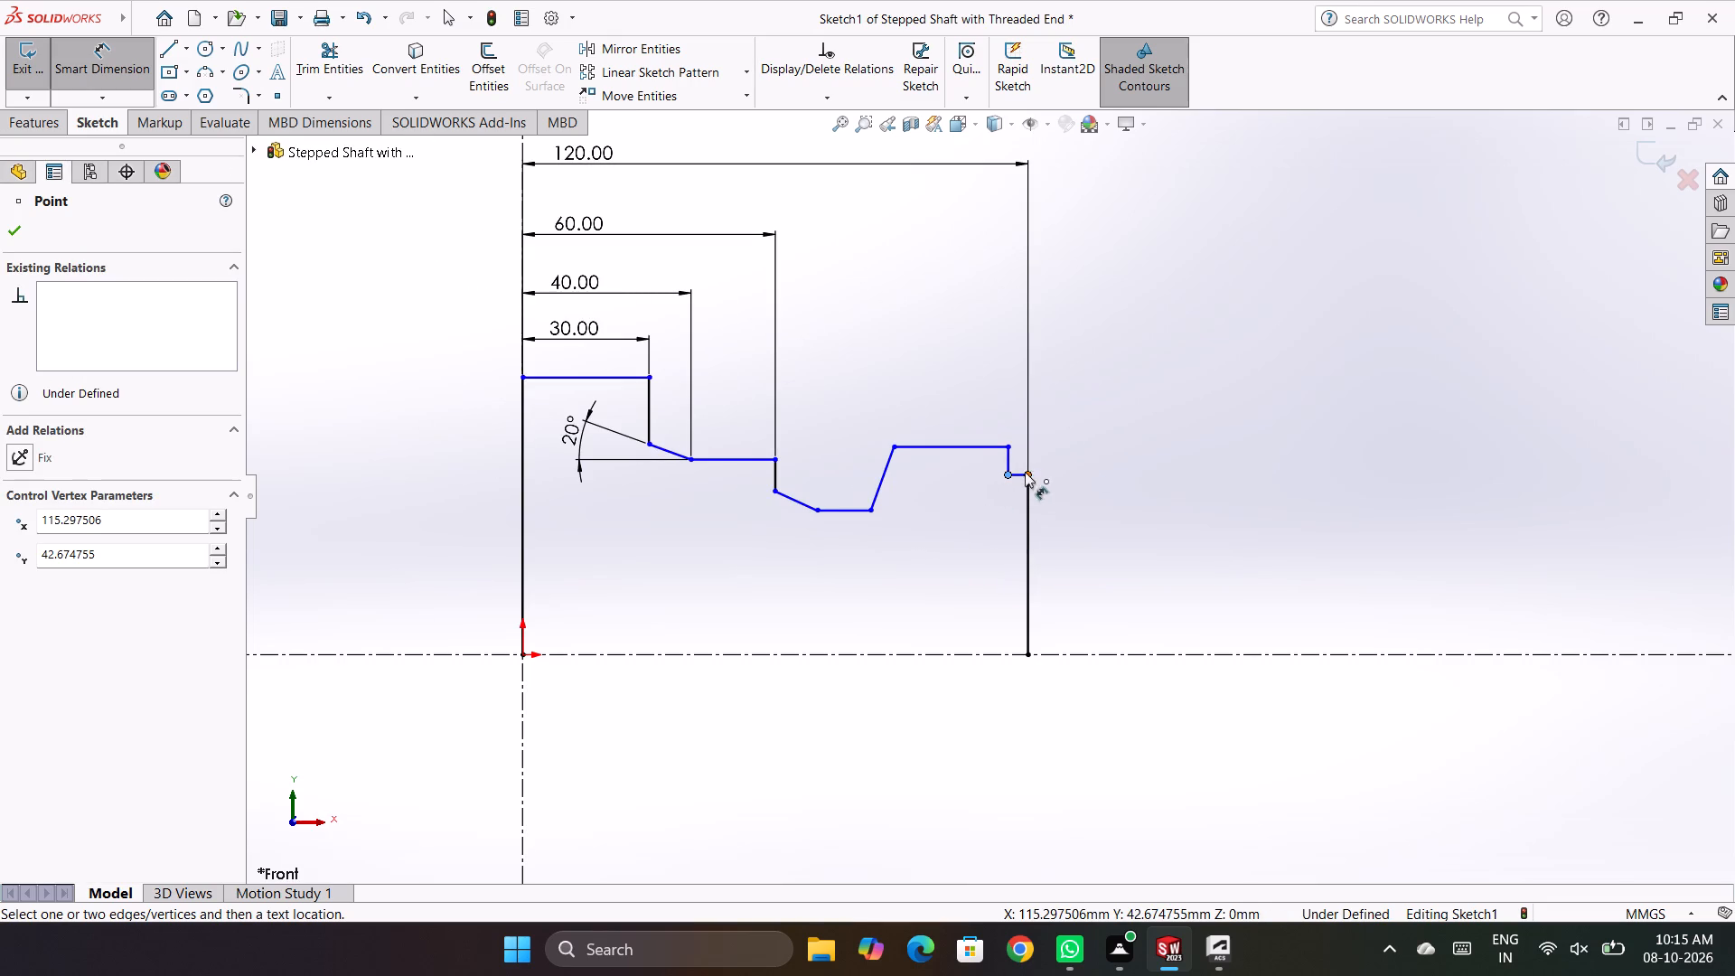
click(1028, 499)
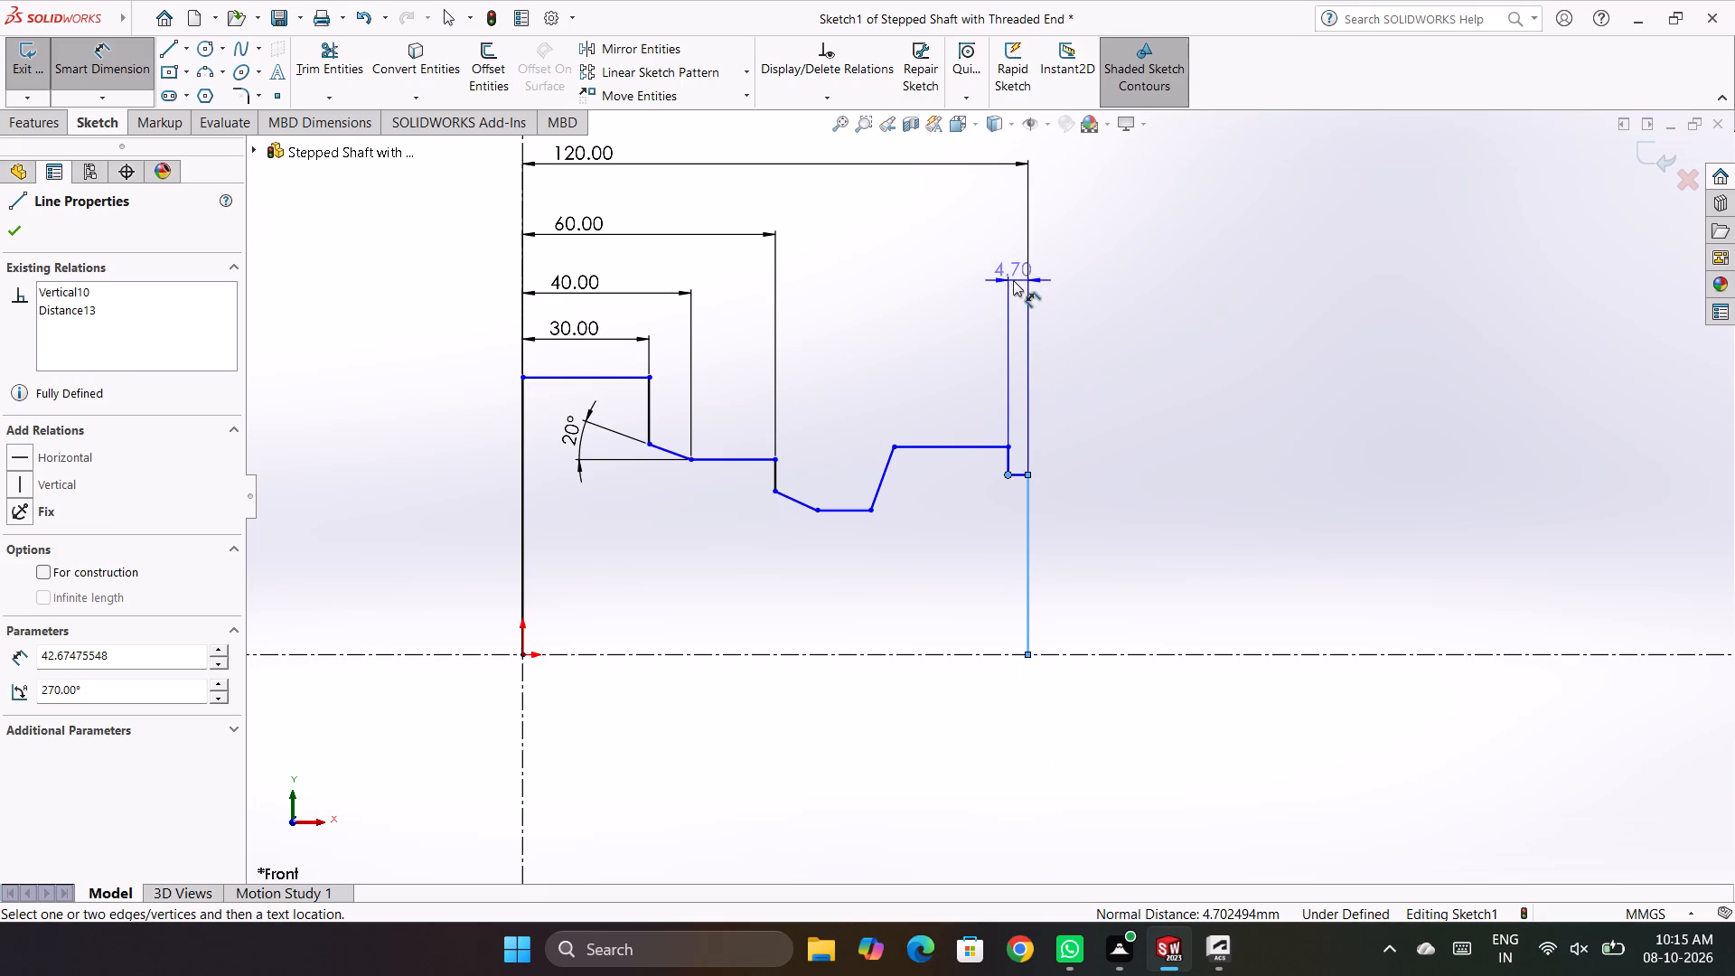
click(1005, 274)
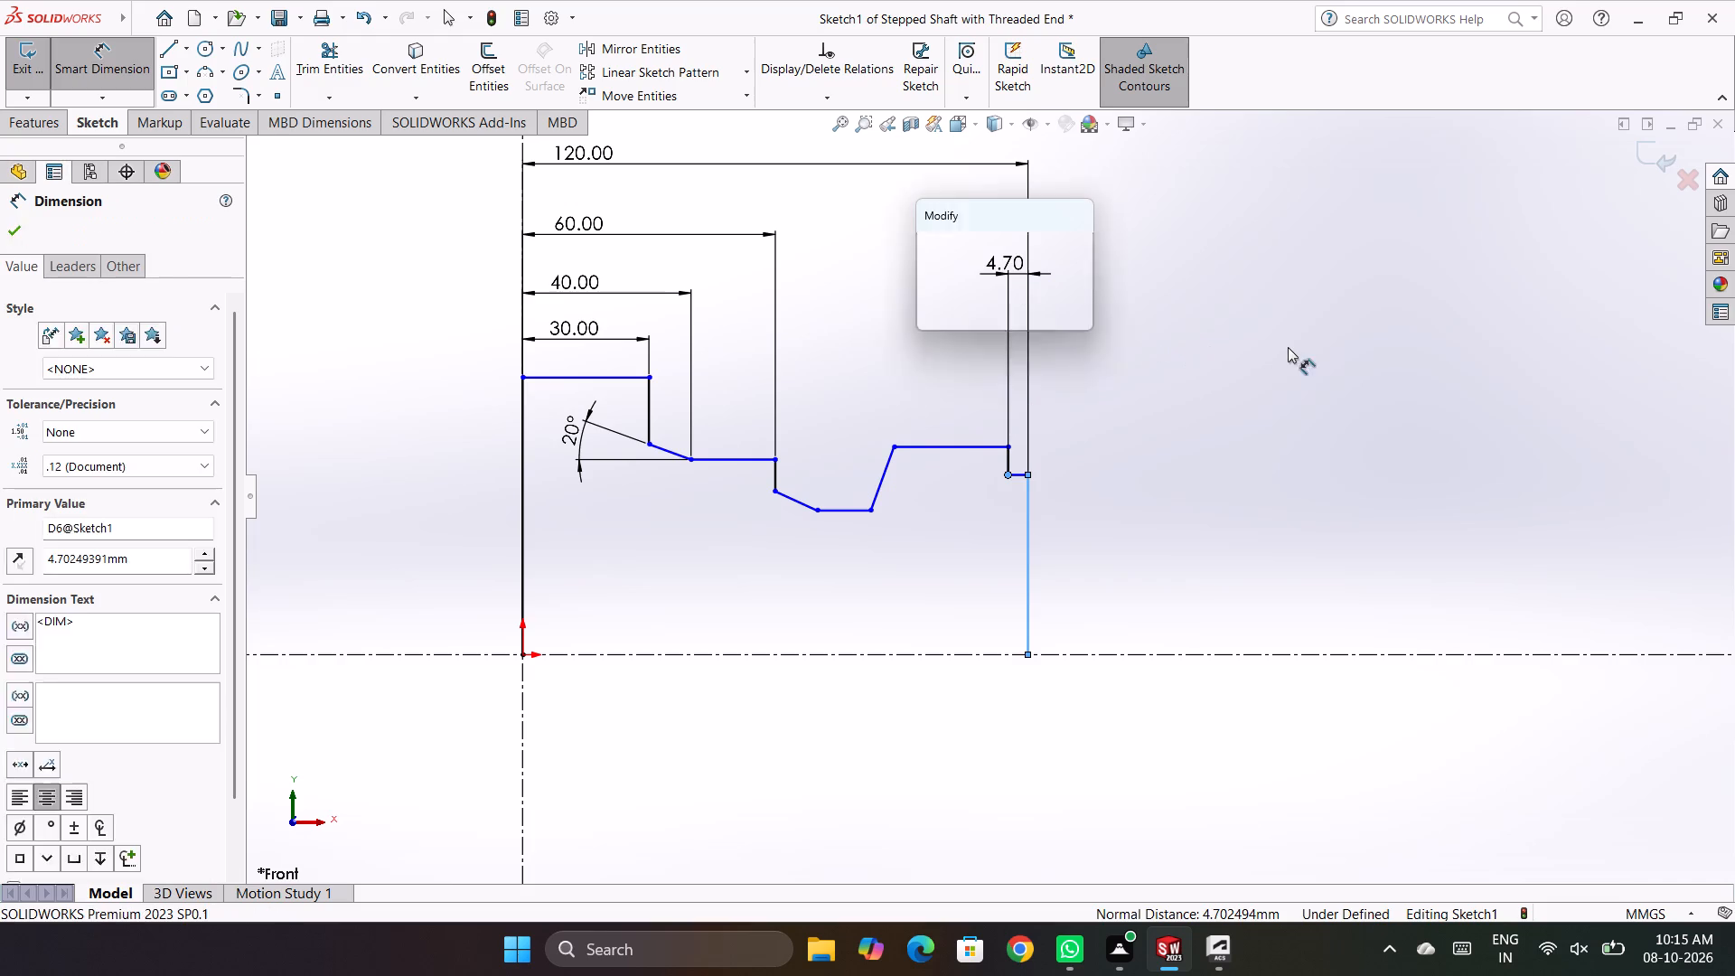
text(20)
key(Return)
click(1196, 382)
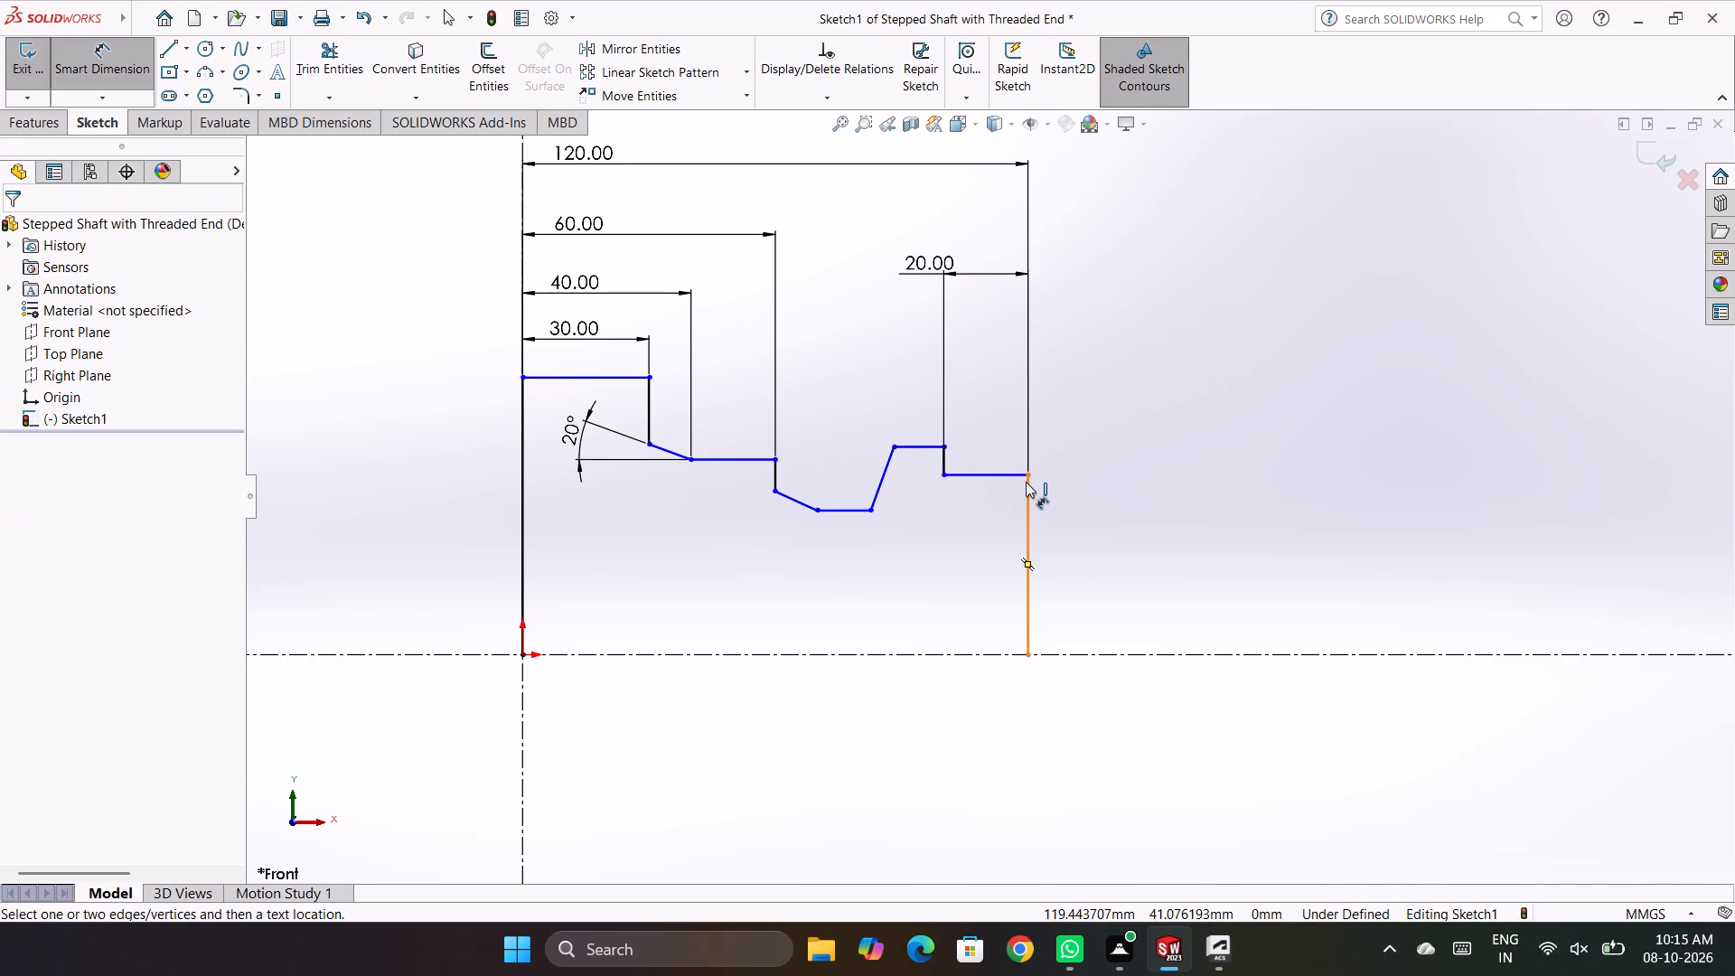
Dimension the length of the horizontal run between the groove's rising slope and the last step as 20 mm.
click(916, 446)
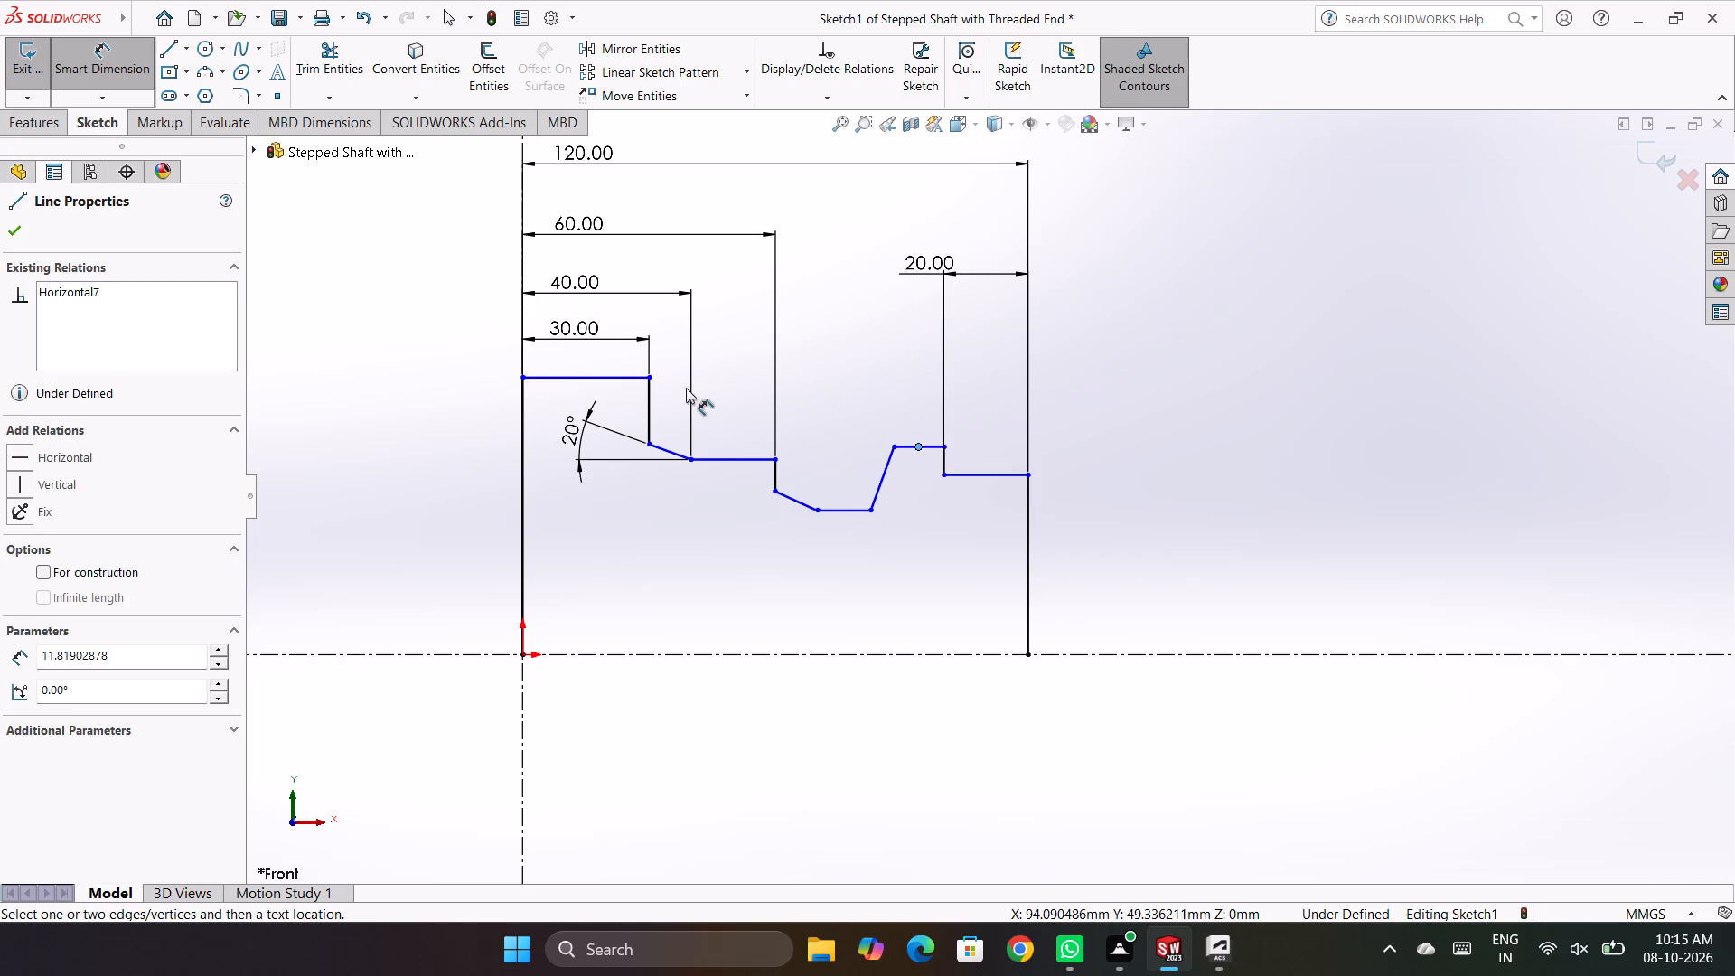
key(Escape)
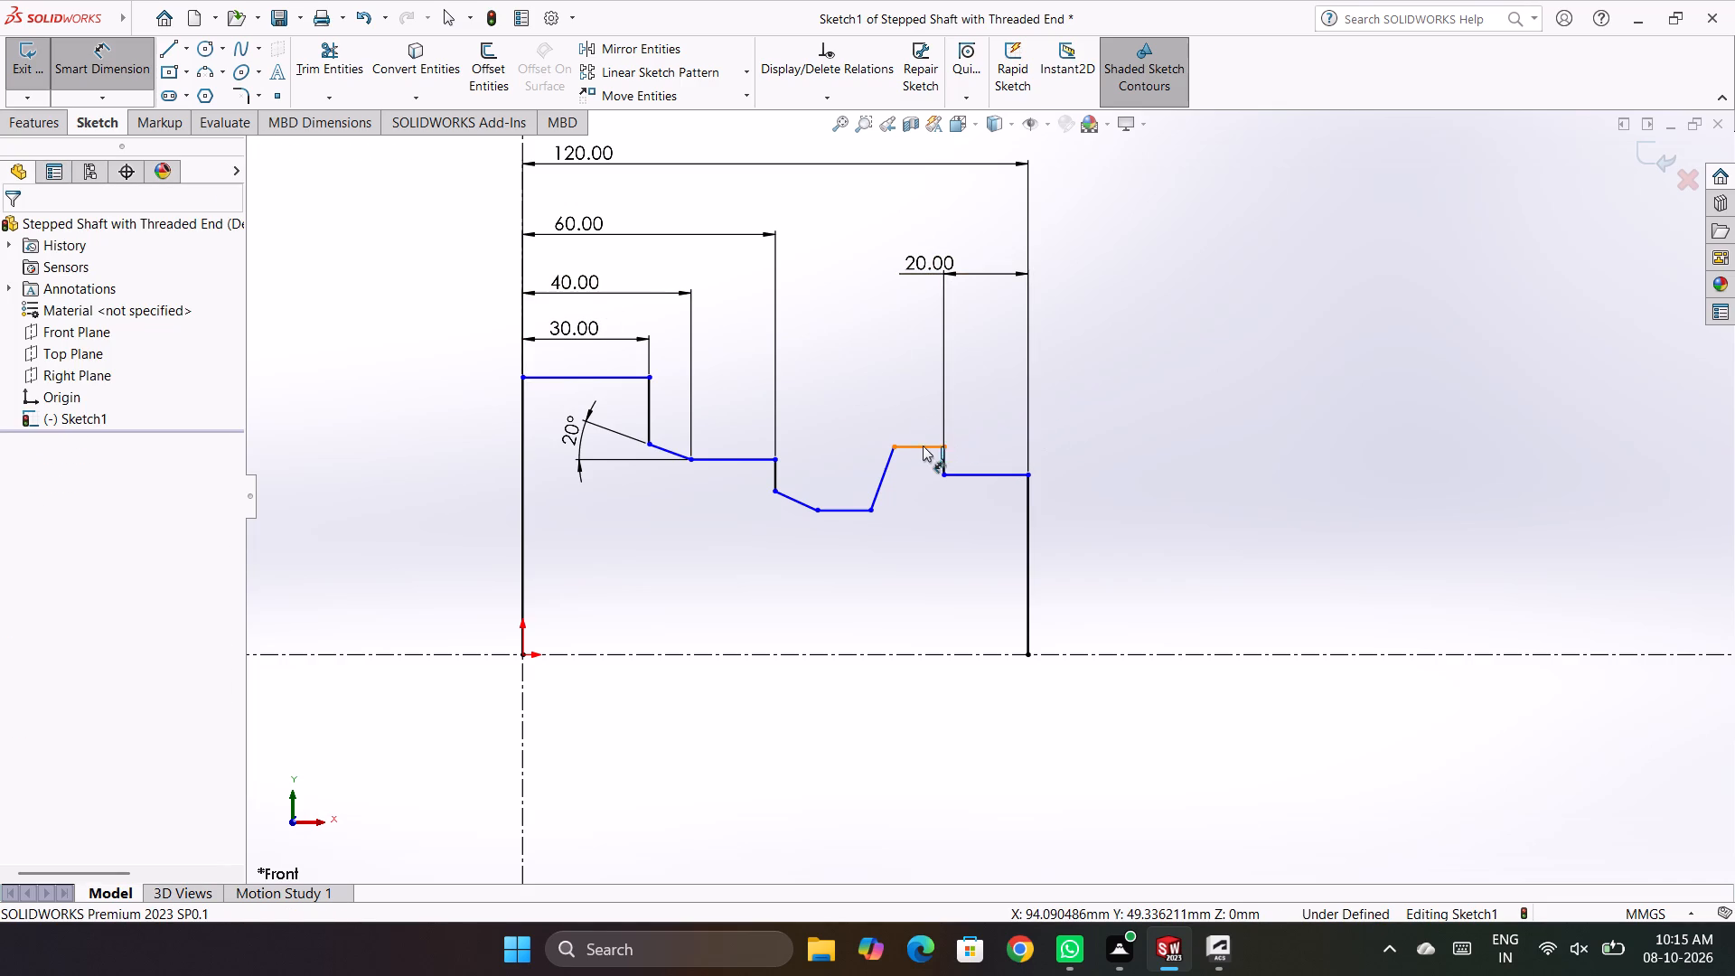
click(917, 449)
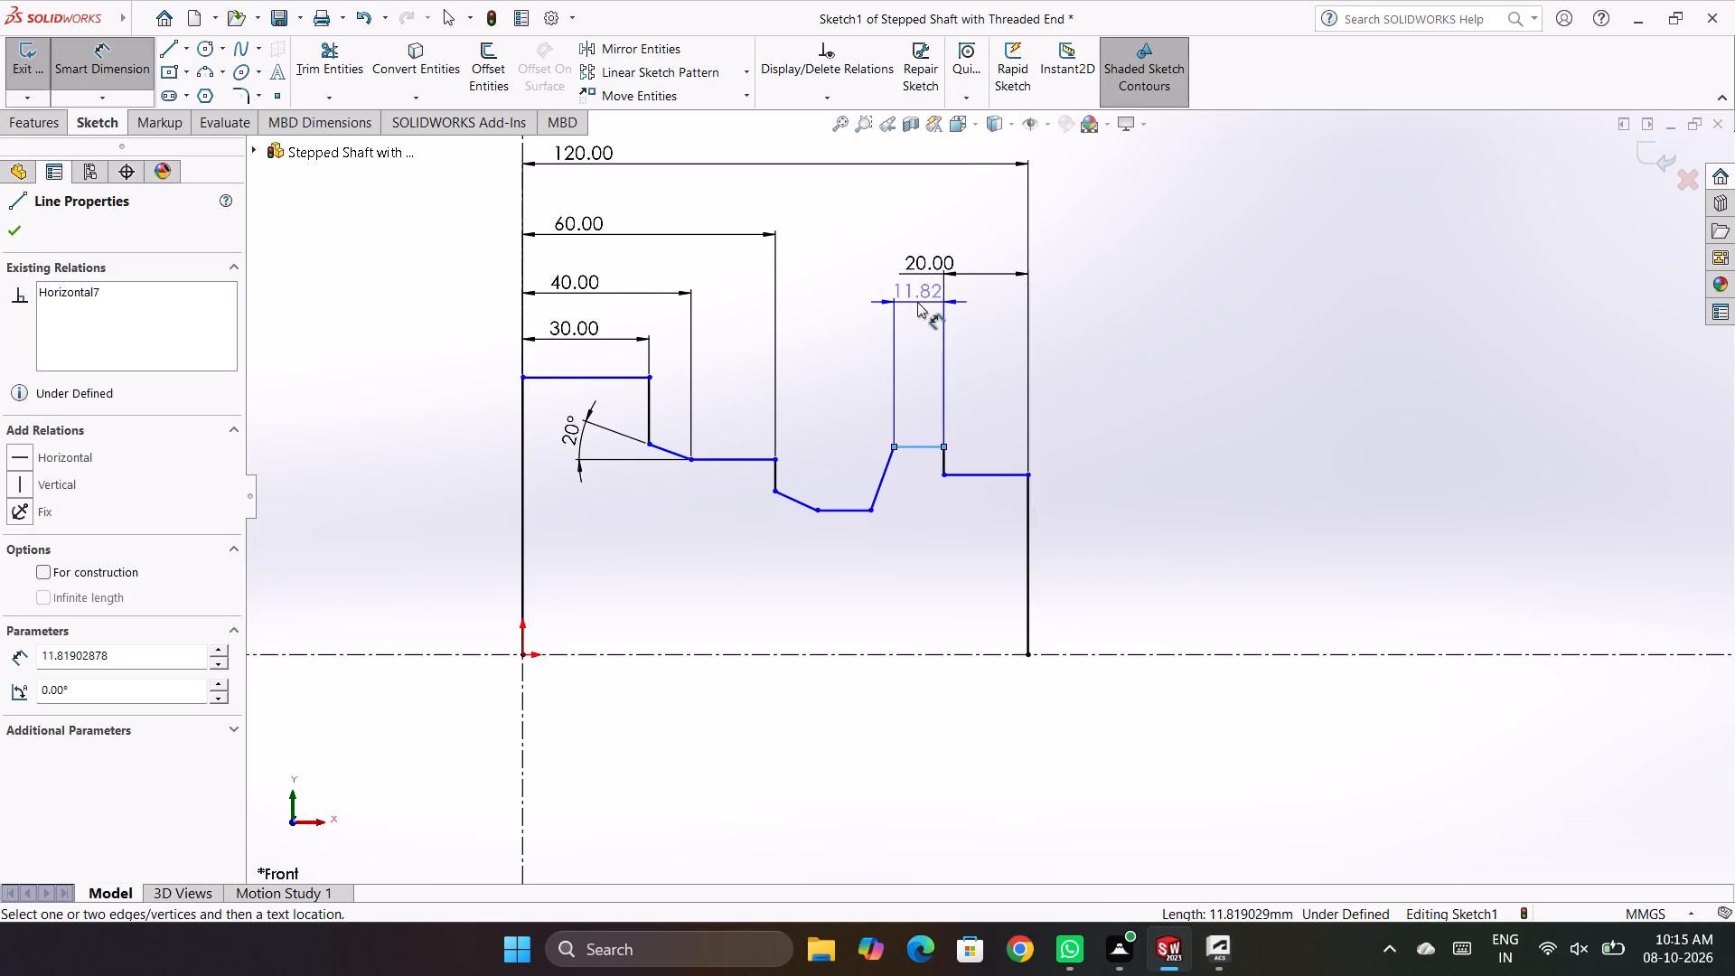
click(917, 302)
text(20)
key(Return)
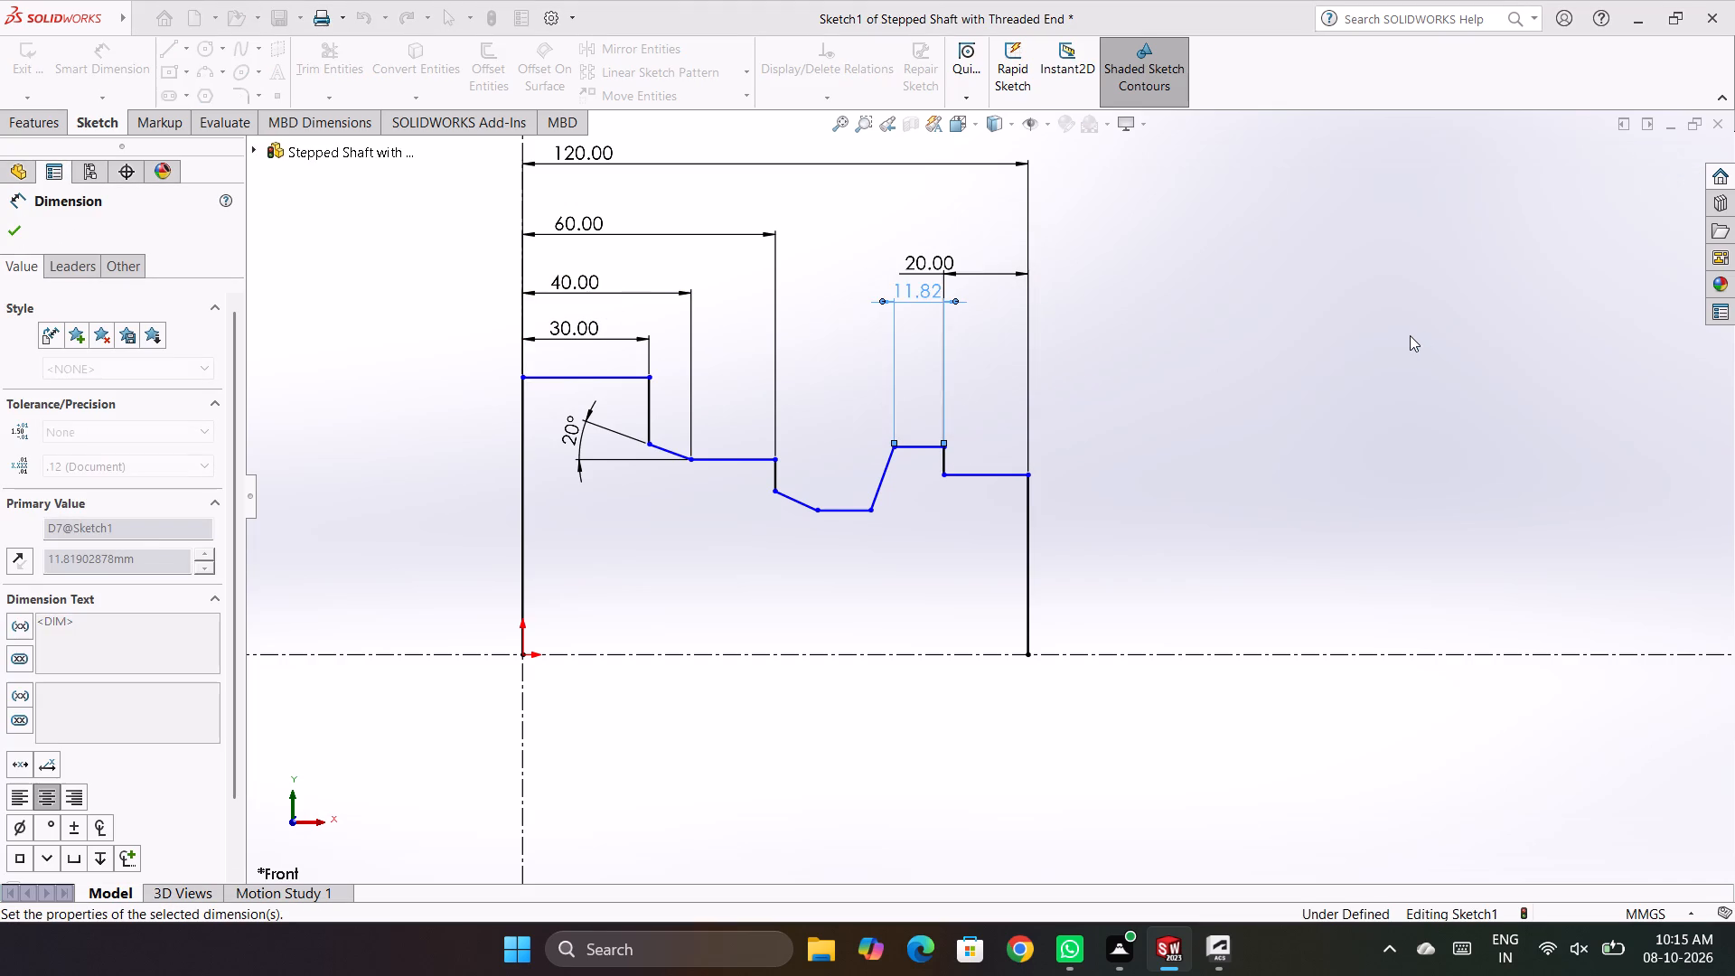
click(1262, 347)
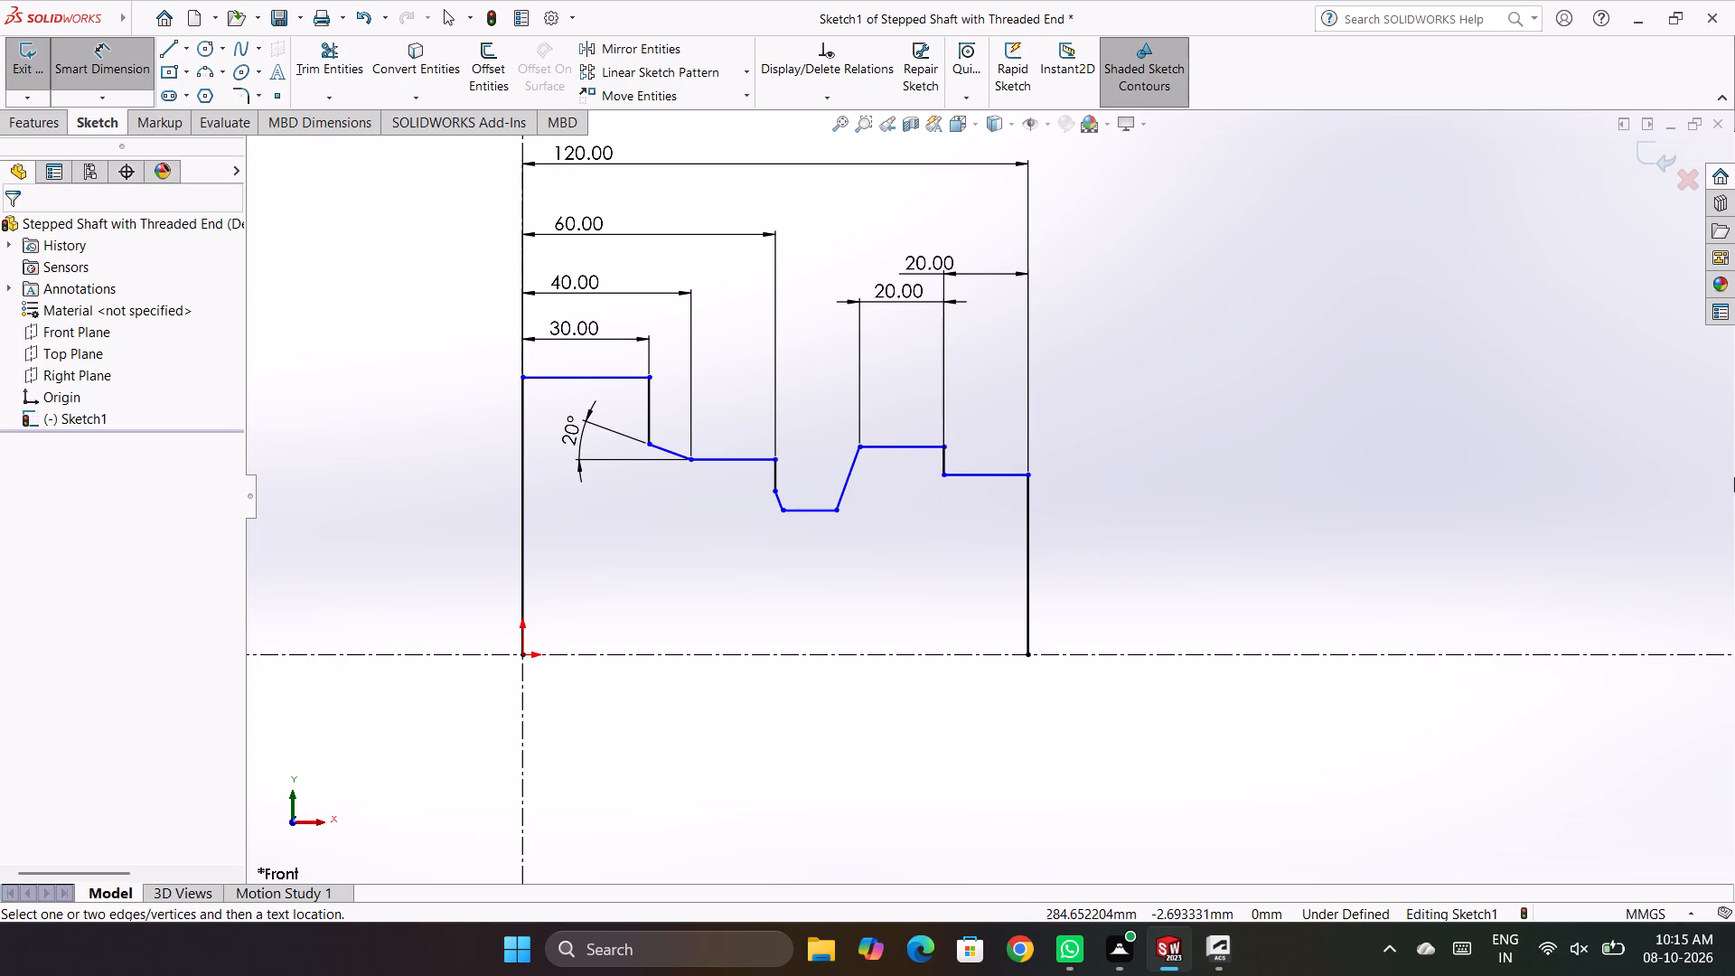
Move the end section's 20 mm dimension text to between its extension lines.
scroll(1473, 824, up, 1)
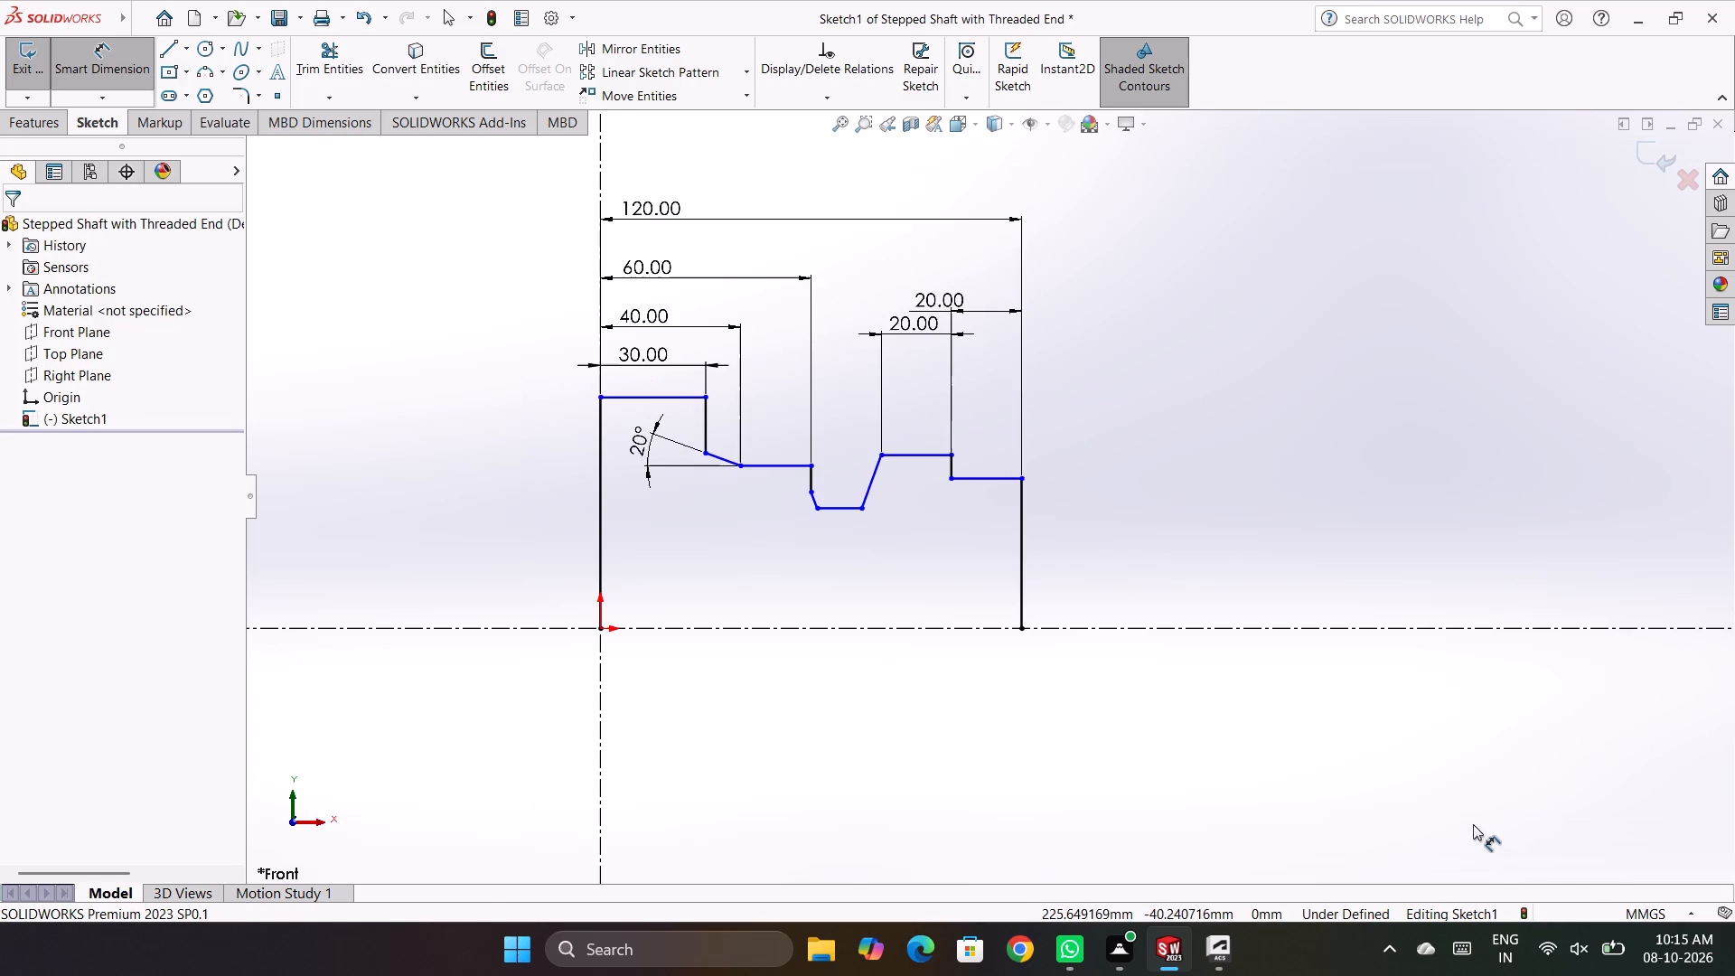
scroll(703, 314, down, 3)
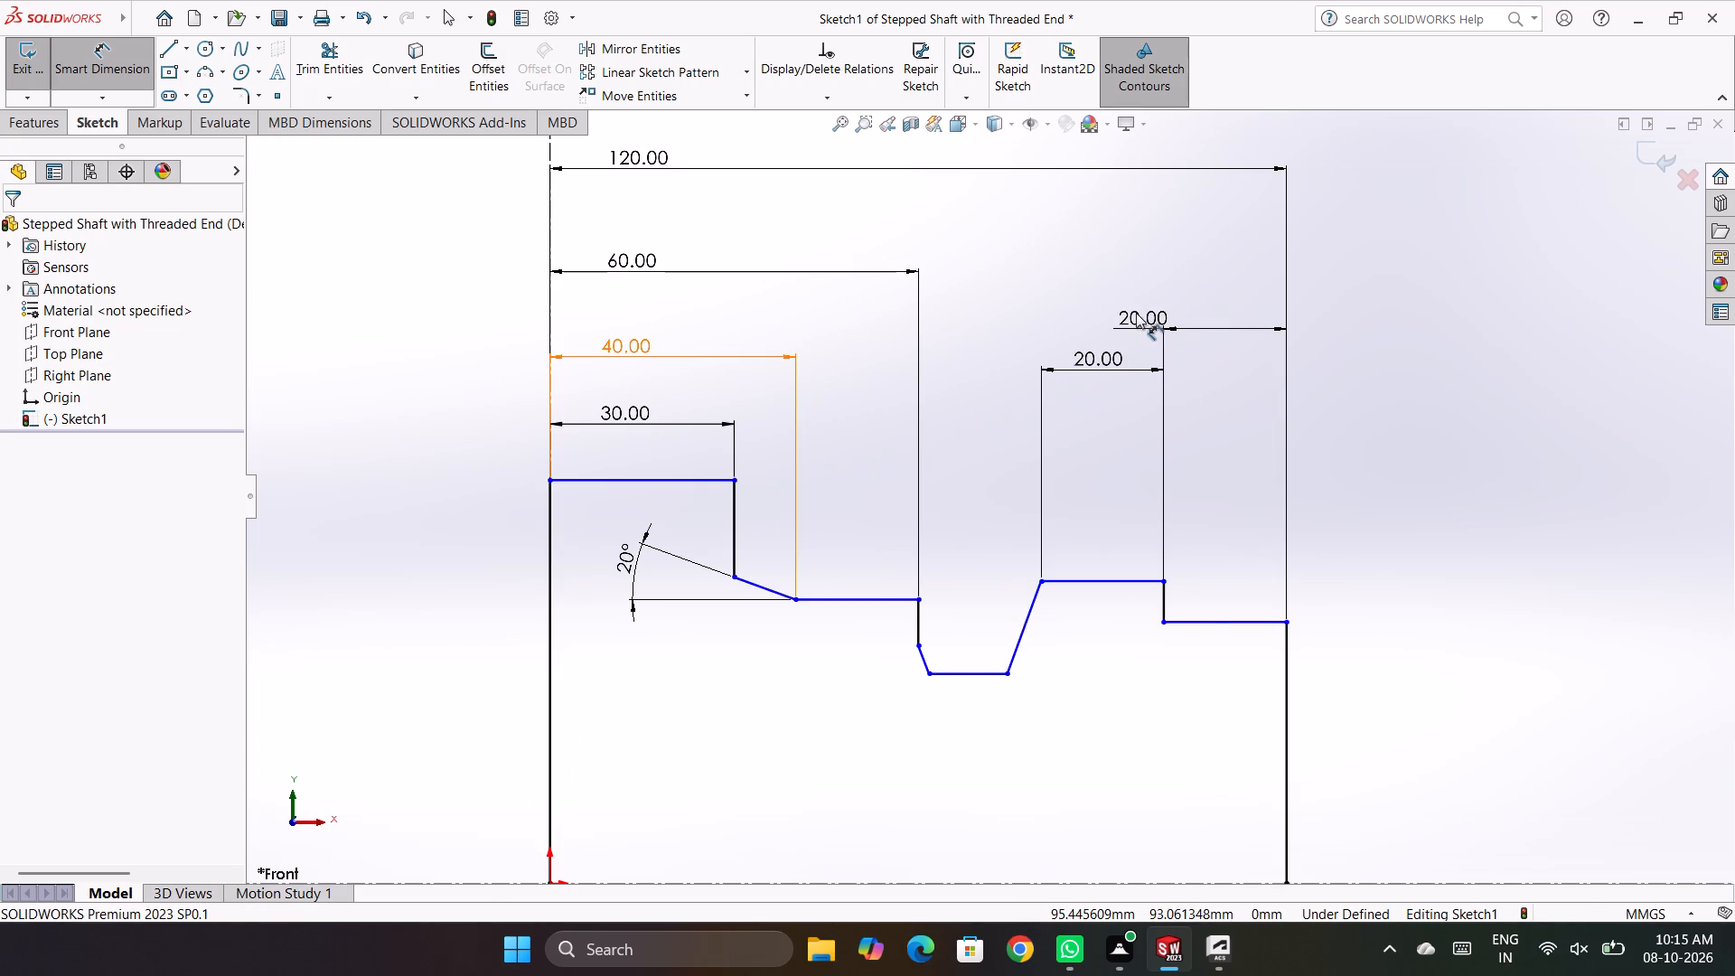
drag(1136, 312, 1221, 306)
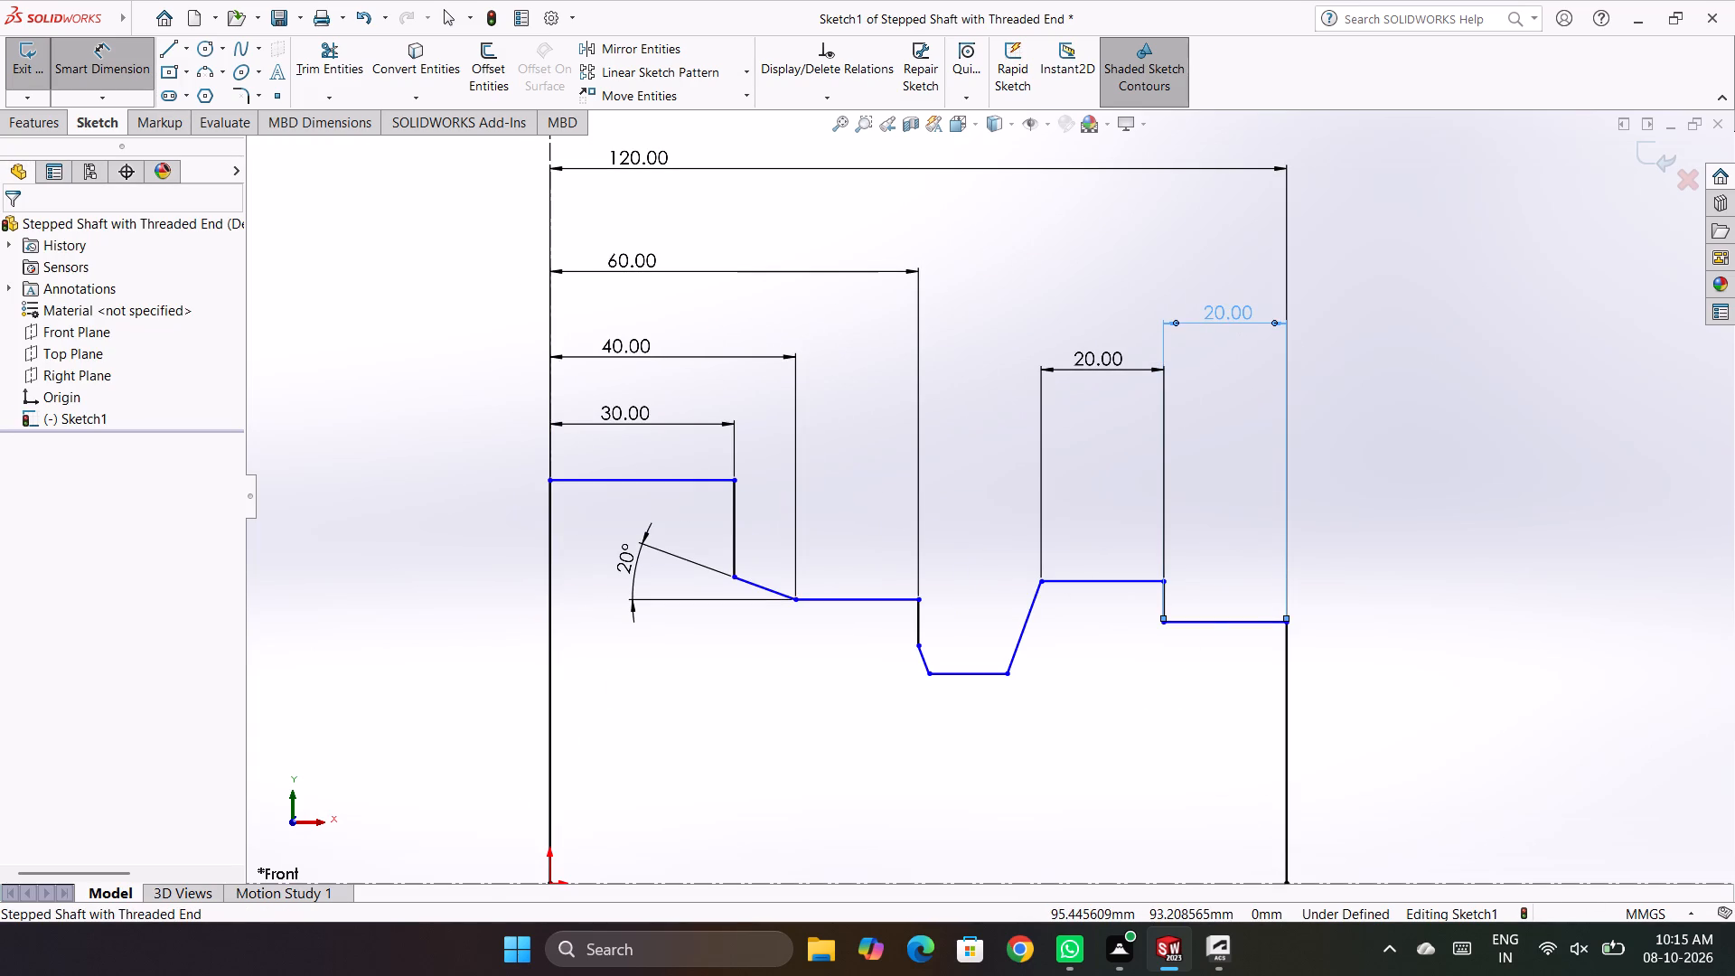
click(1438, 348)
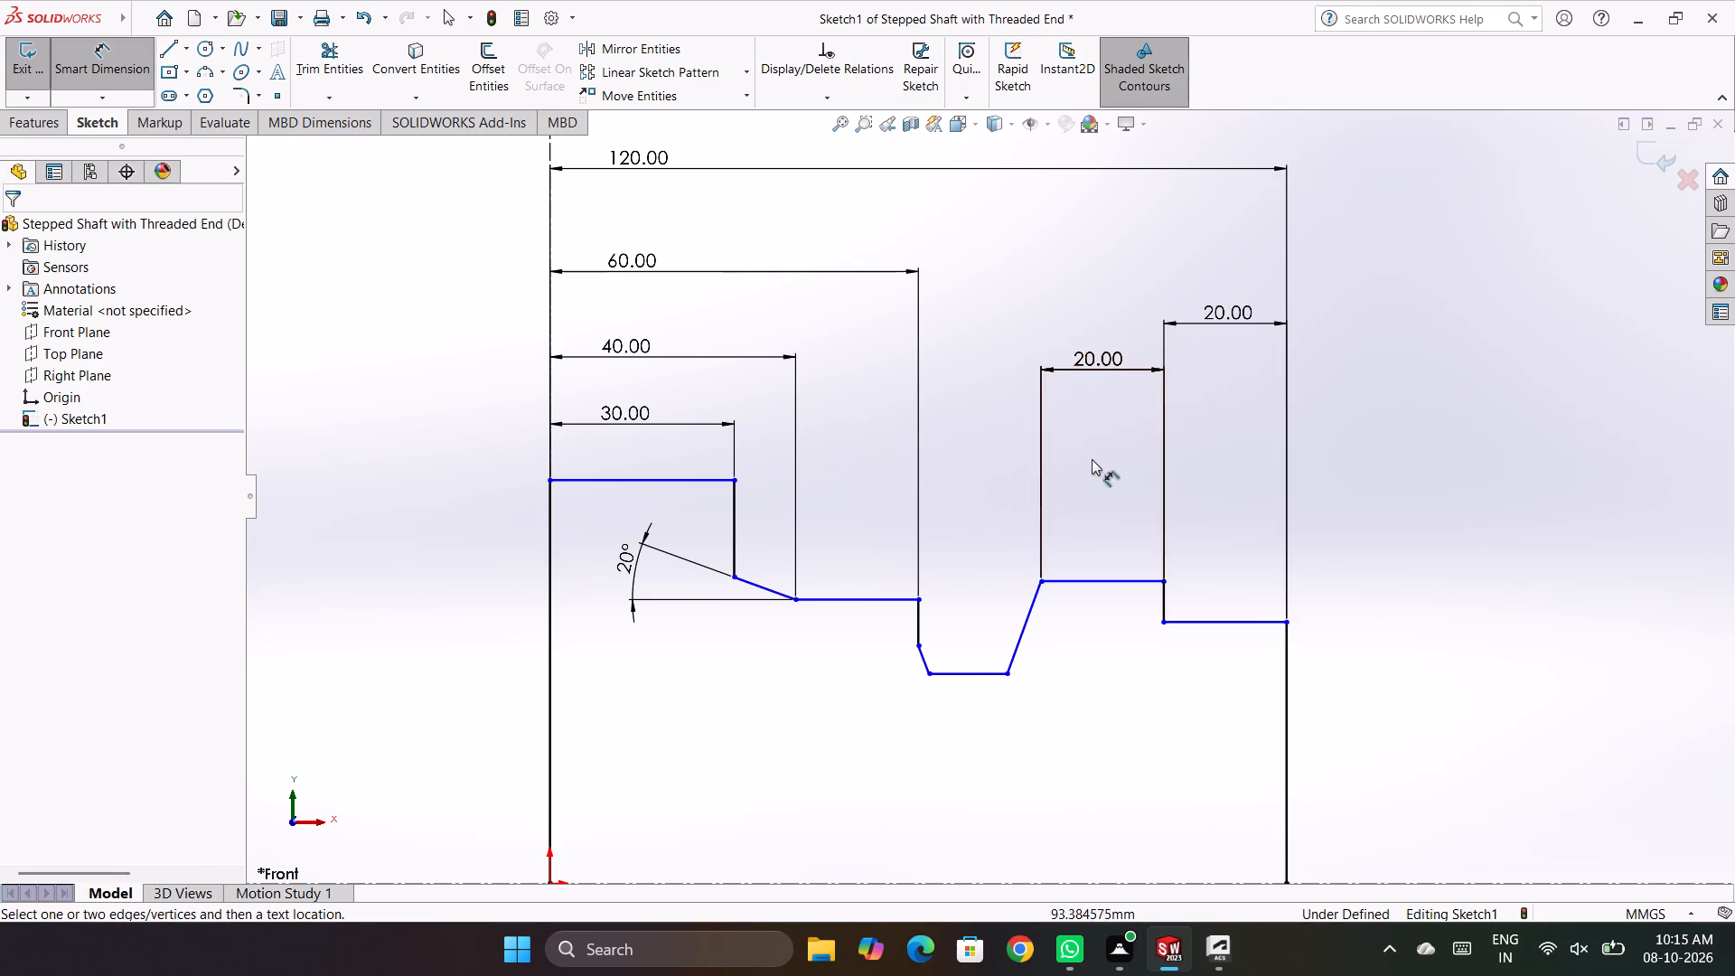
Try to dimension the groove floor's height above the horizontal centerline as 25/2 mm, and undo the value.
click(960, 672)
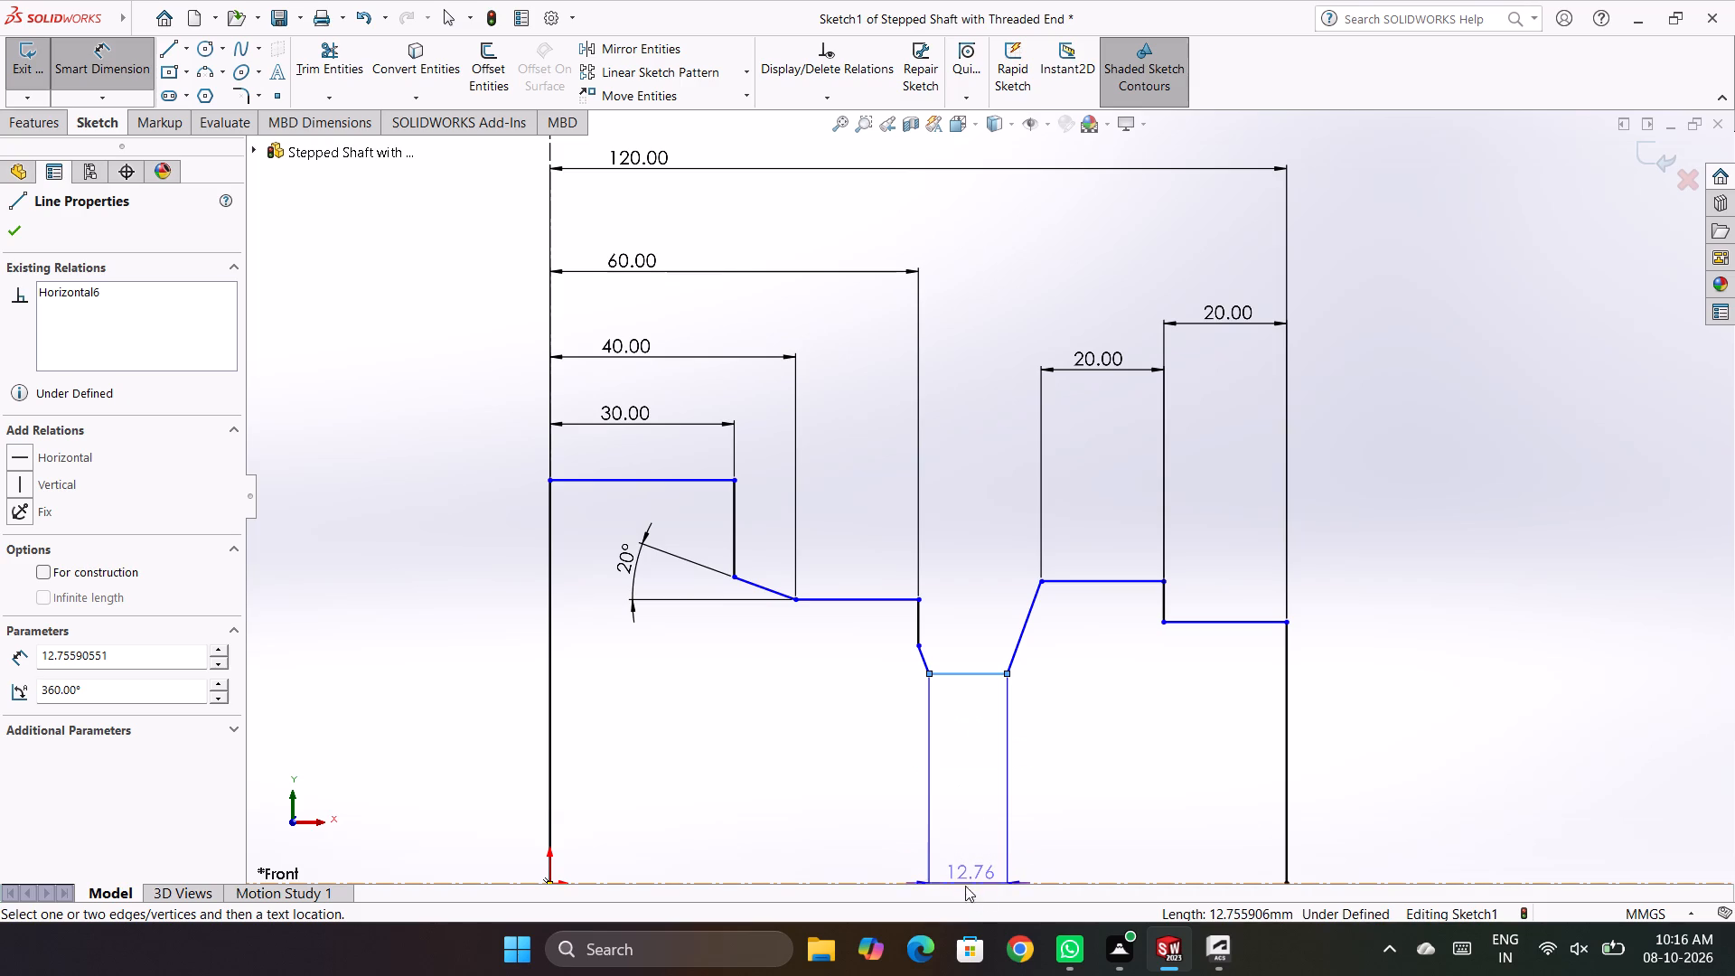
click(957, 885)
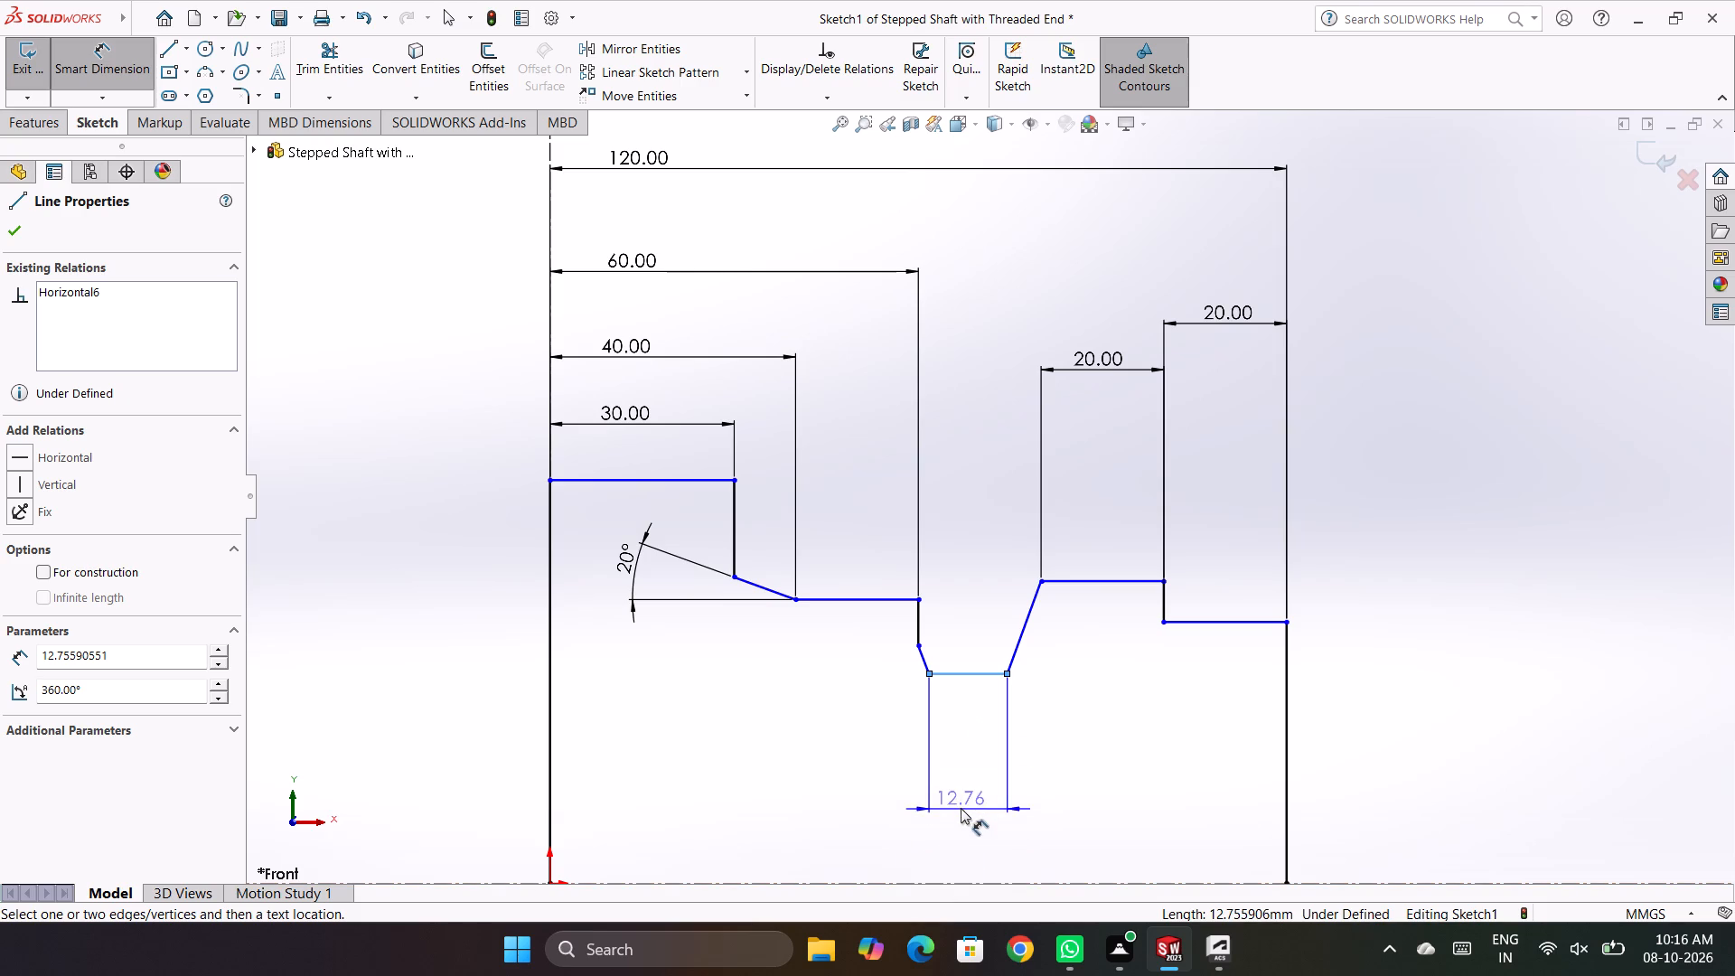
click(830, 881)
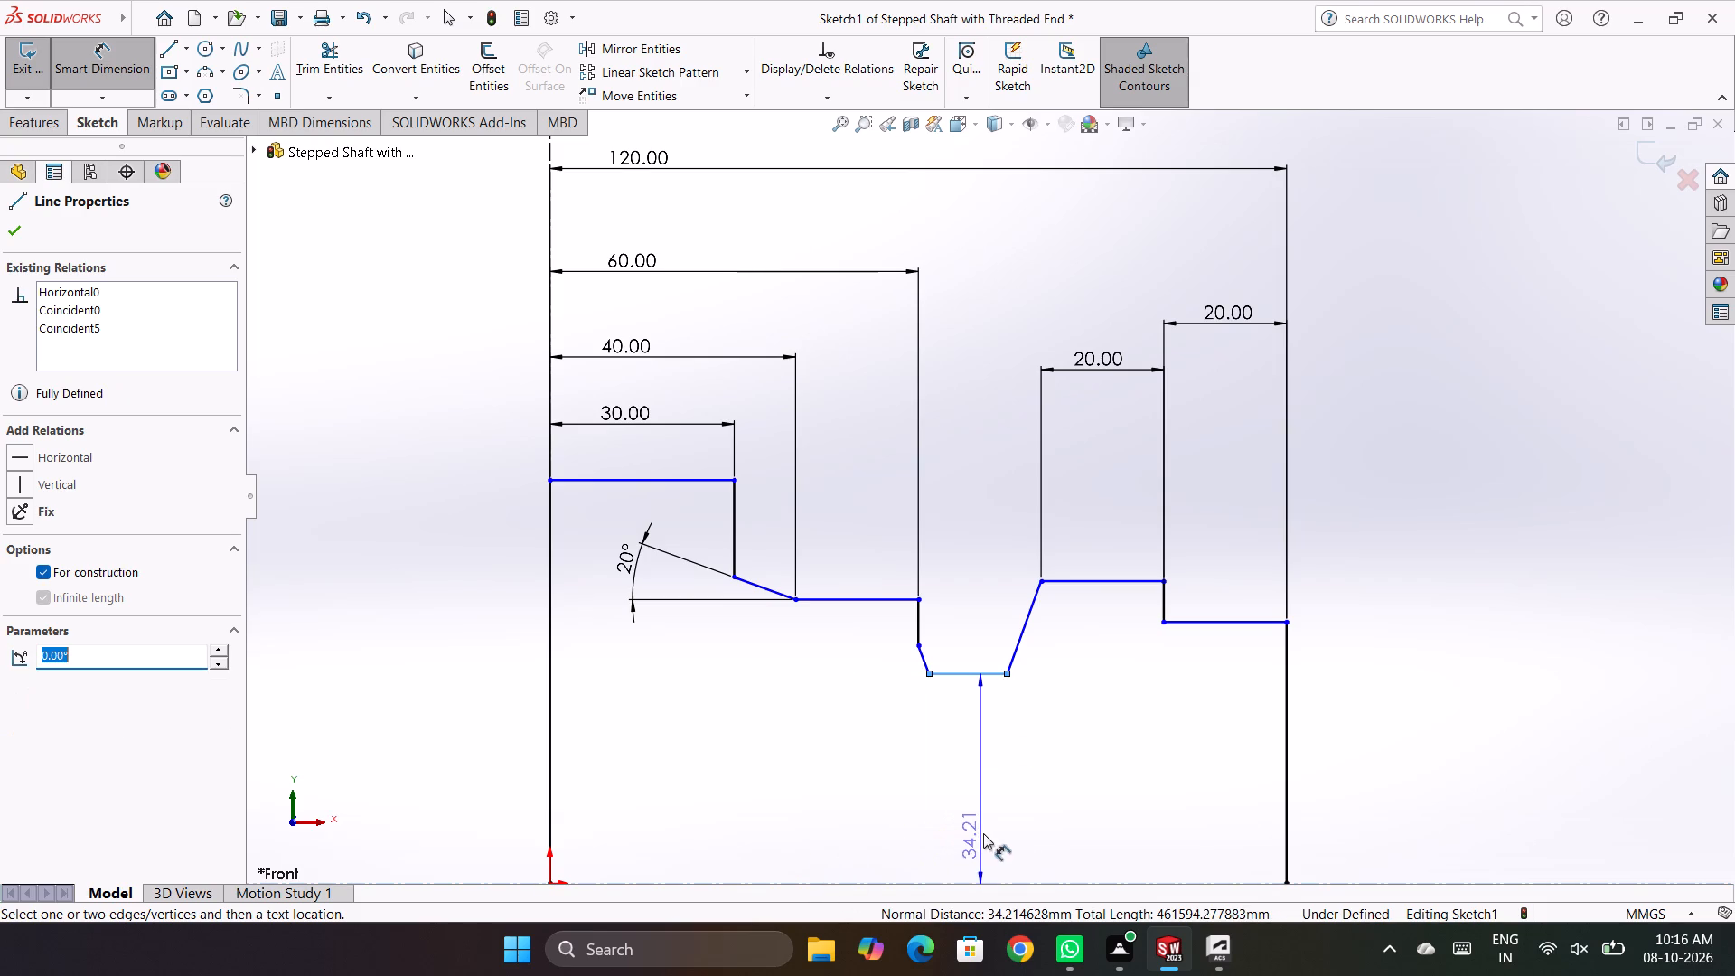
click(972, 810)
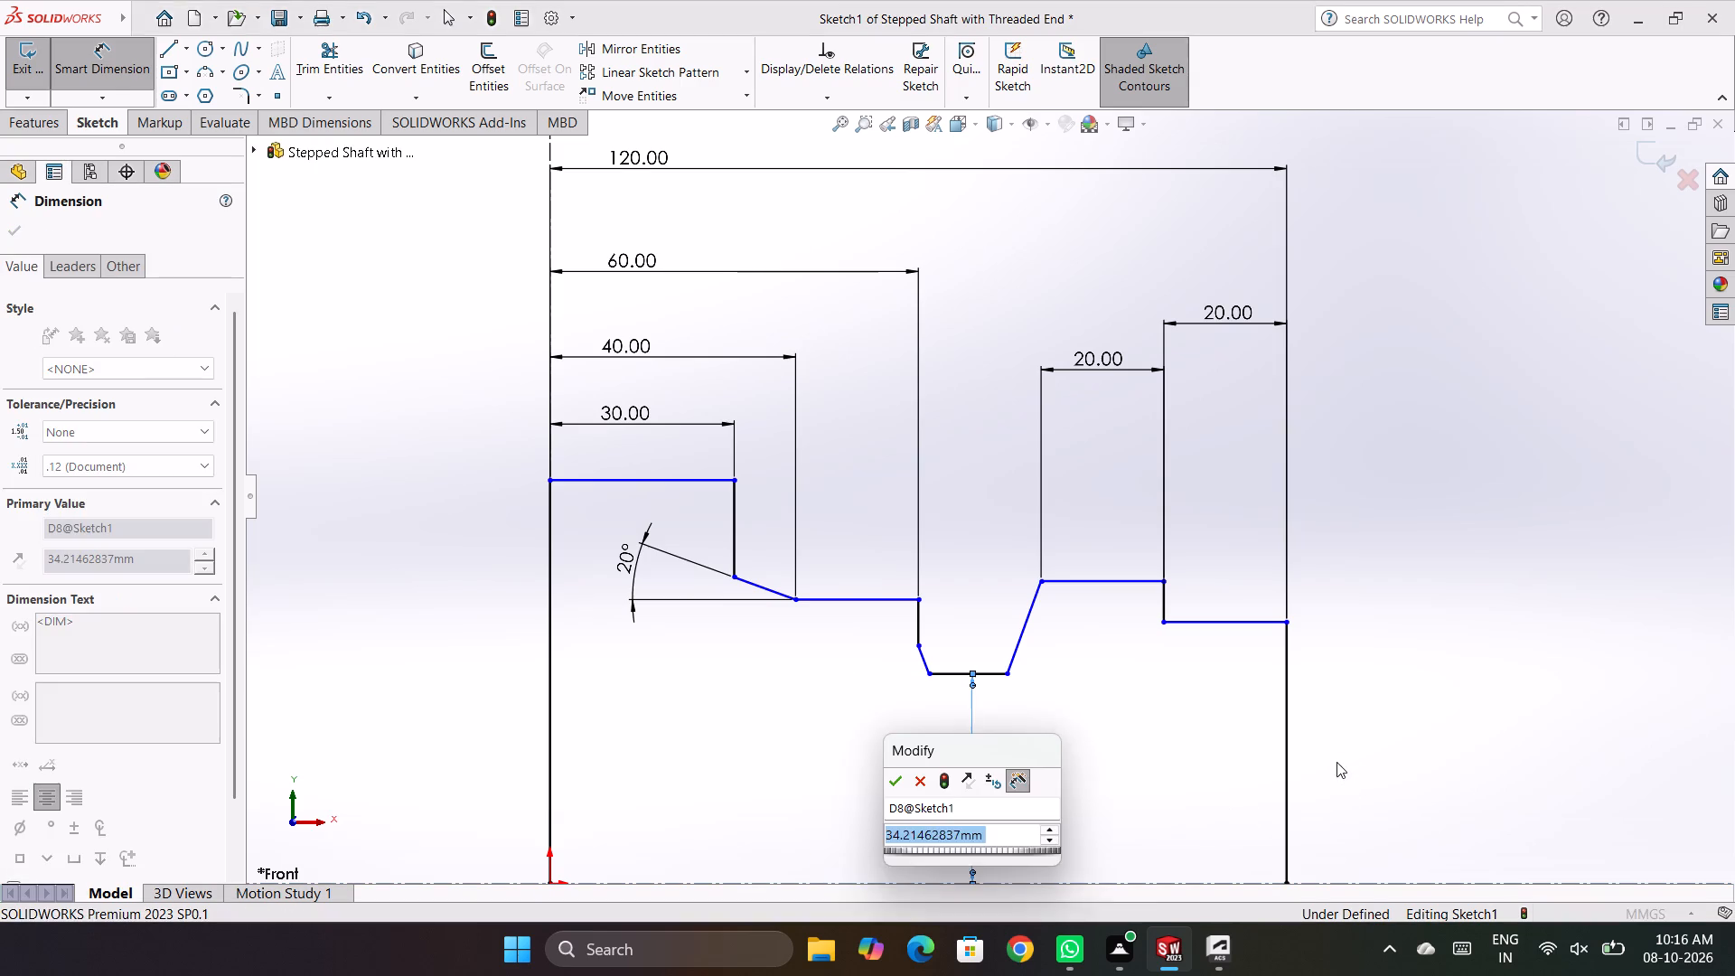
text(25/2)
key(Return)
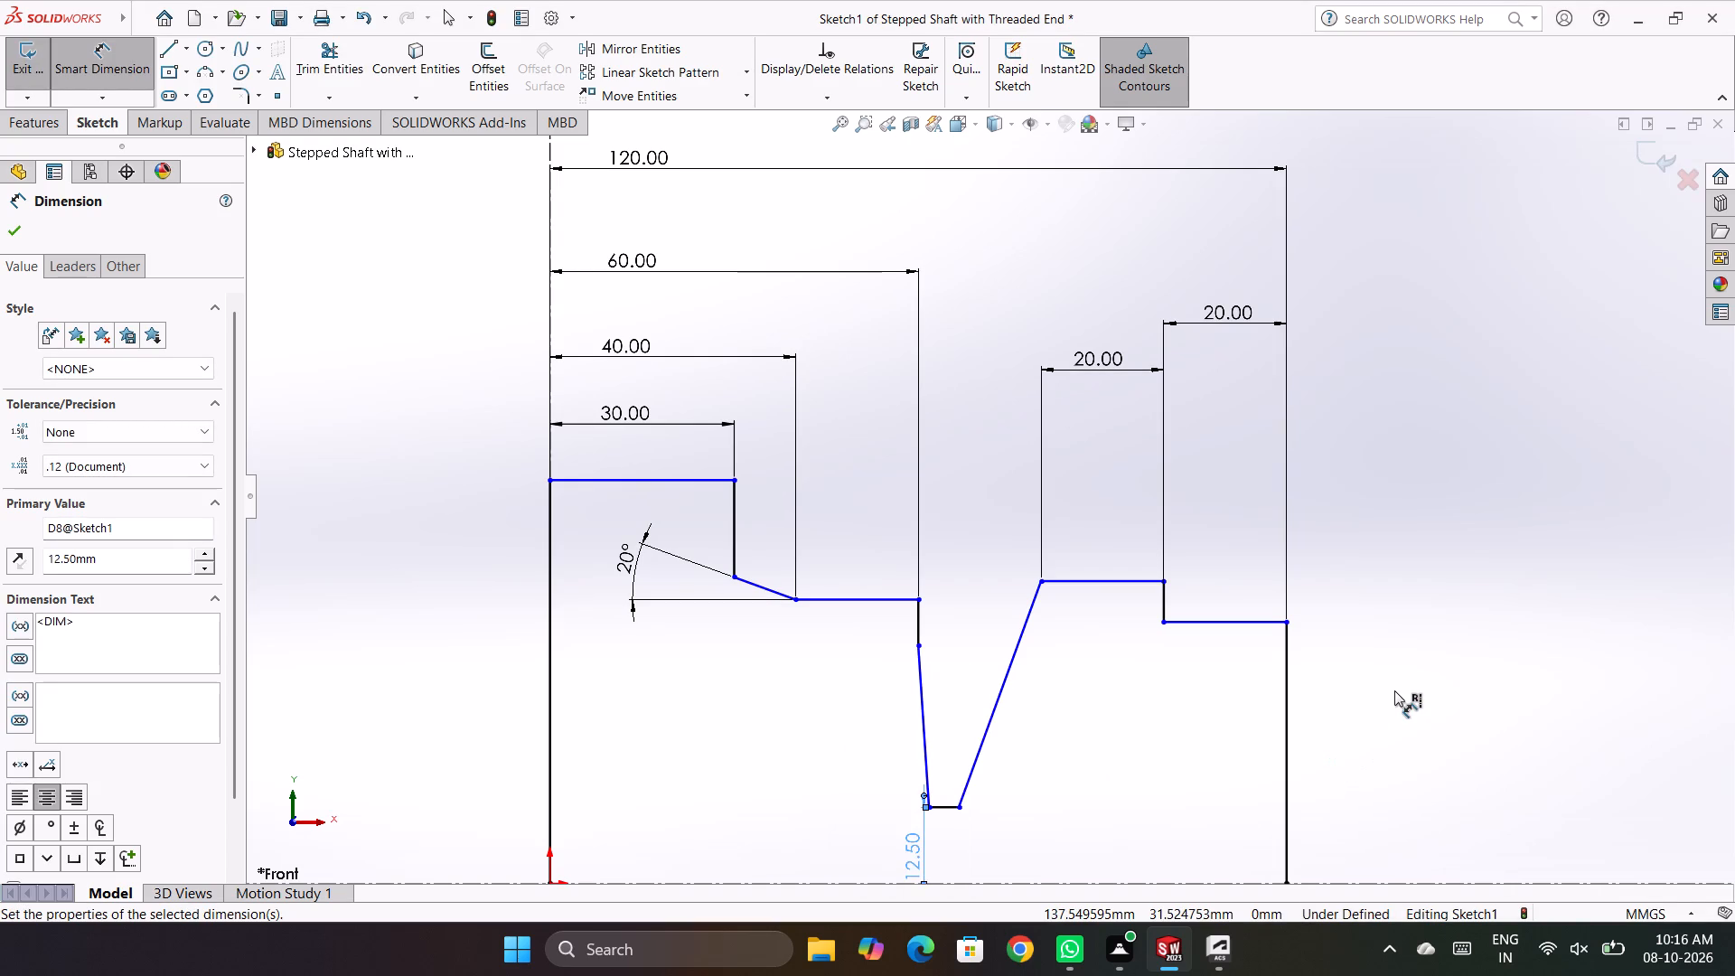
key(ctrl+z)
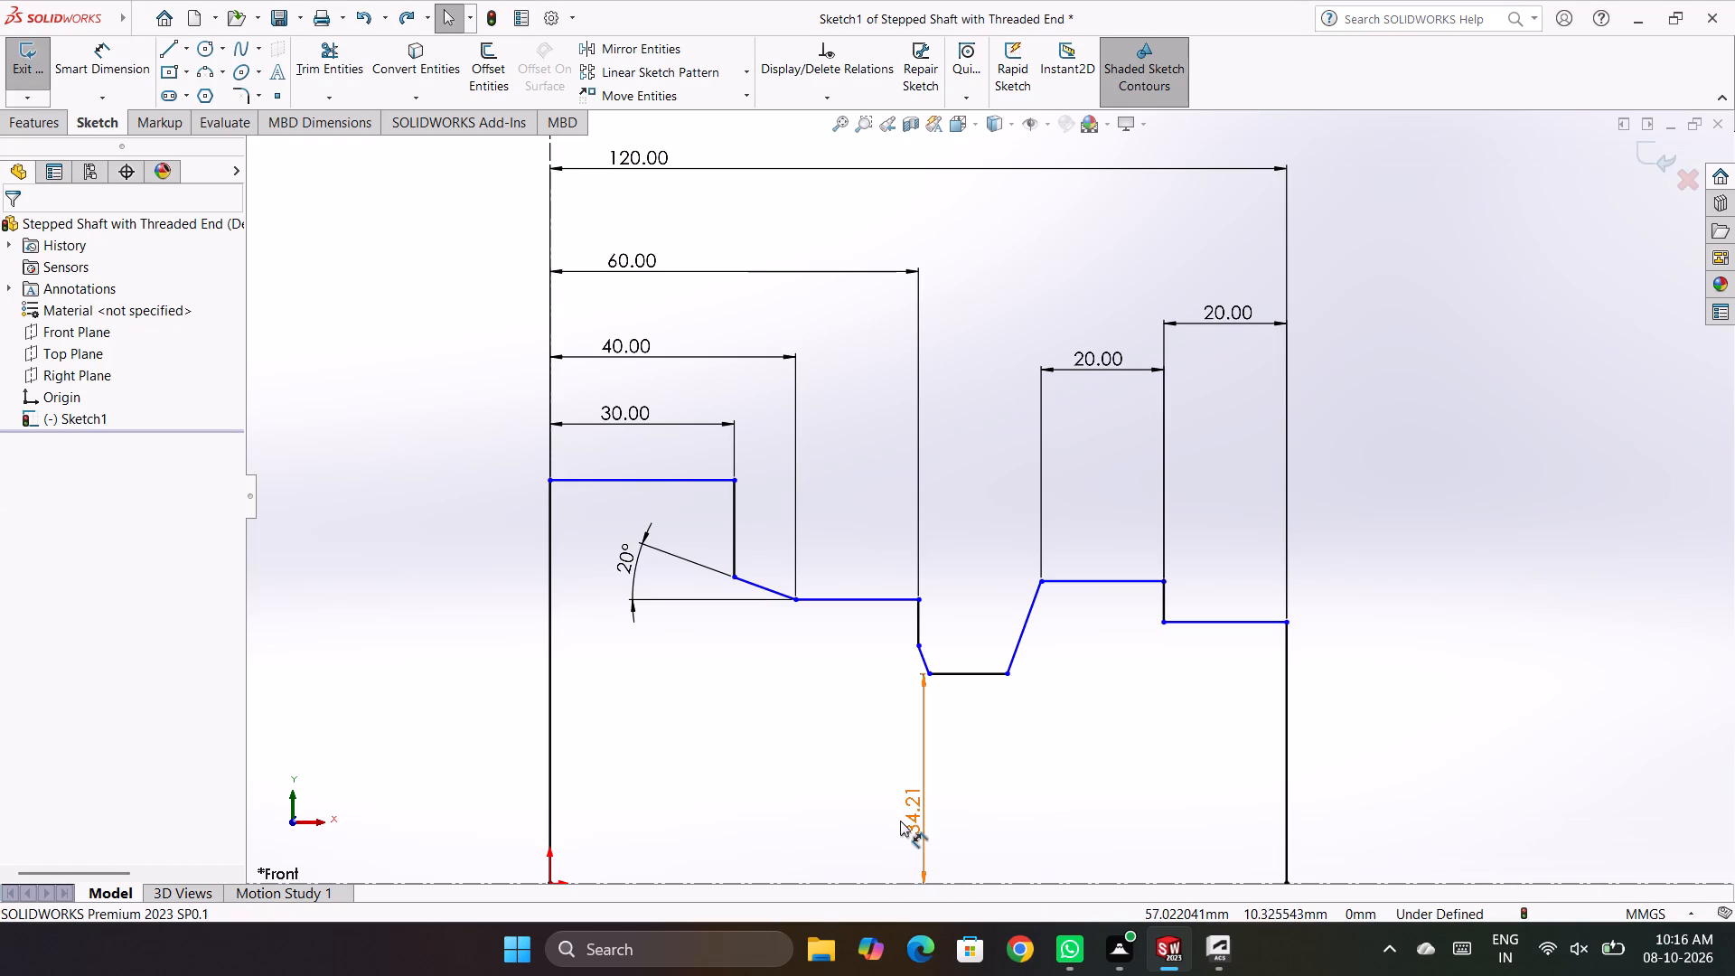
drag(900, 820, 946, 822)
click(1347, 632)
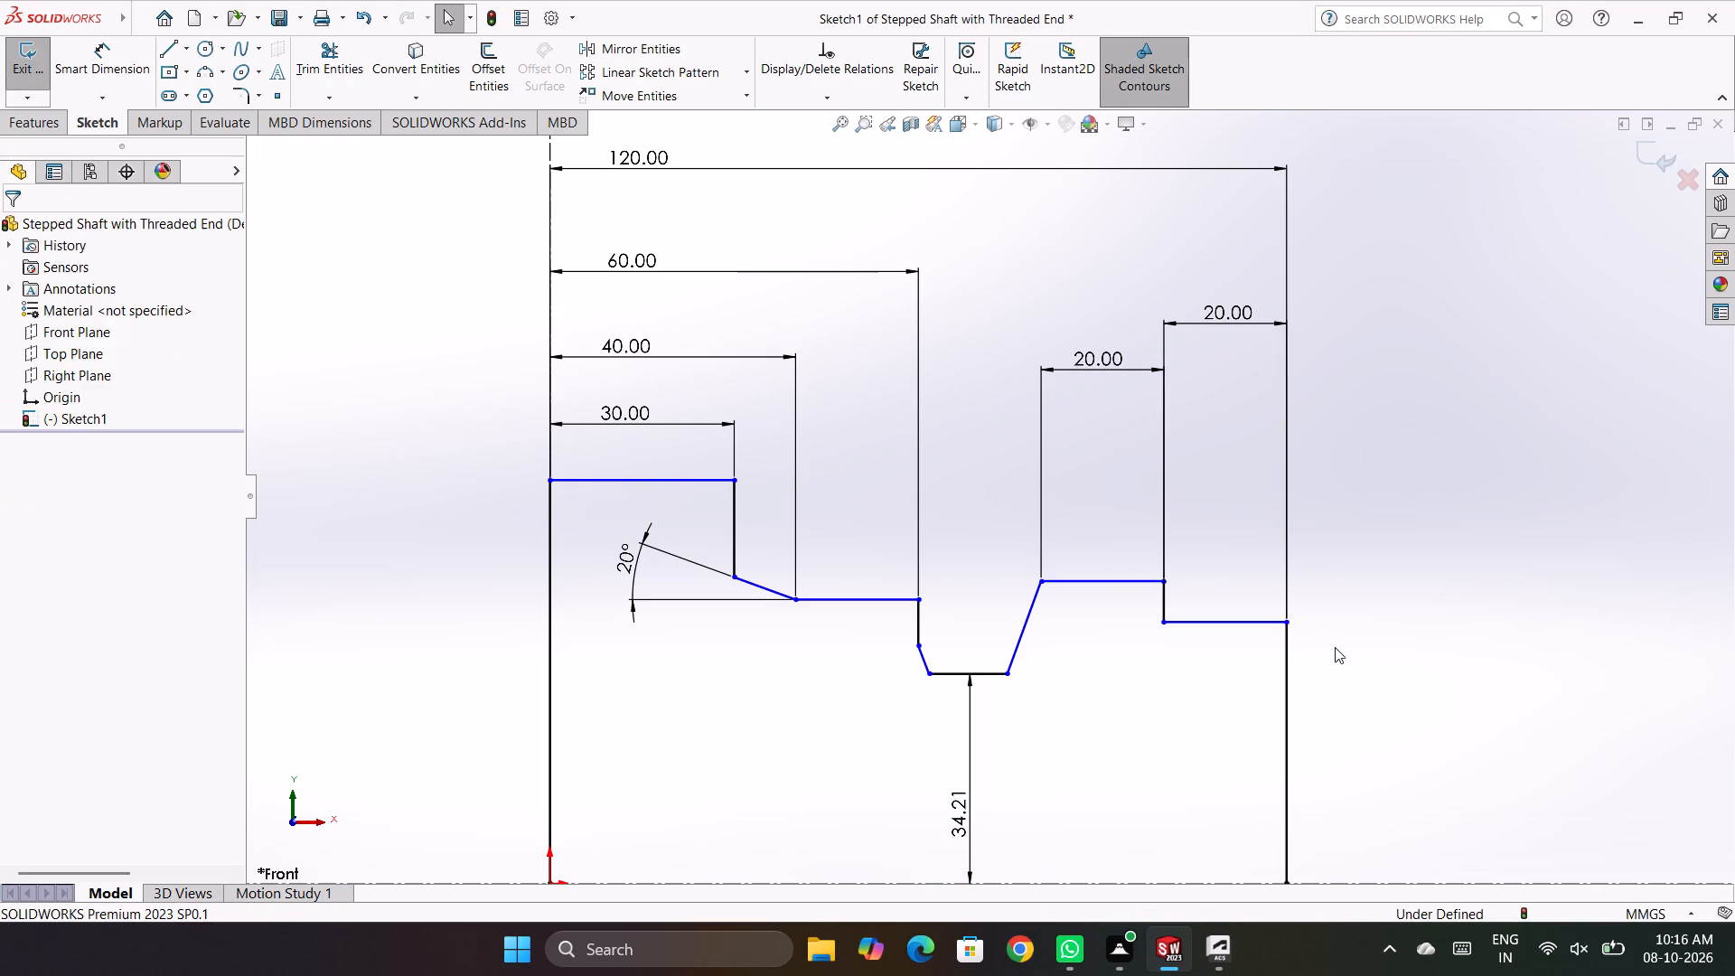
Undo the groove floor's height dimension and the 20 mm length set for the run after the groove's rising slope.
scroll(1022, 675, down, 3)
scroll(1139, 674, up, 5)
scroll(801, 539, down, 2)
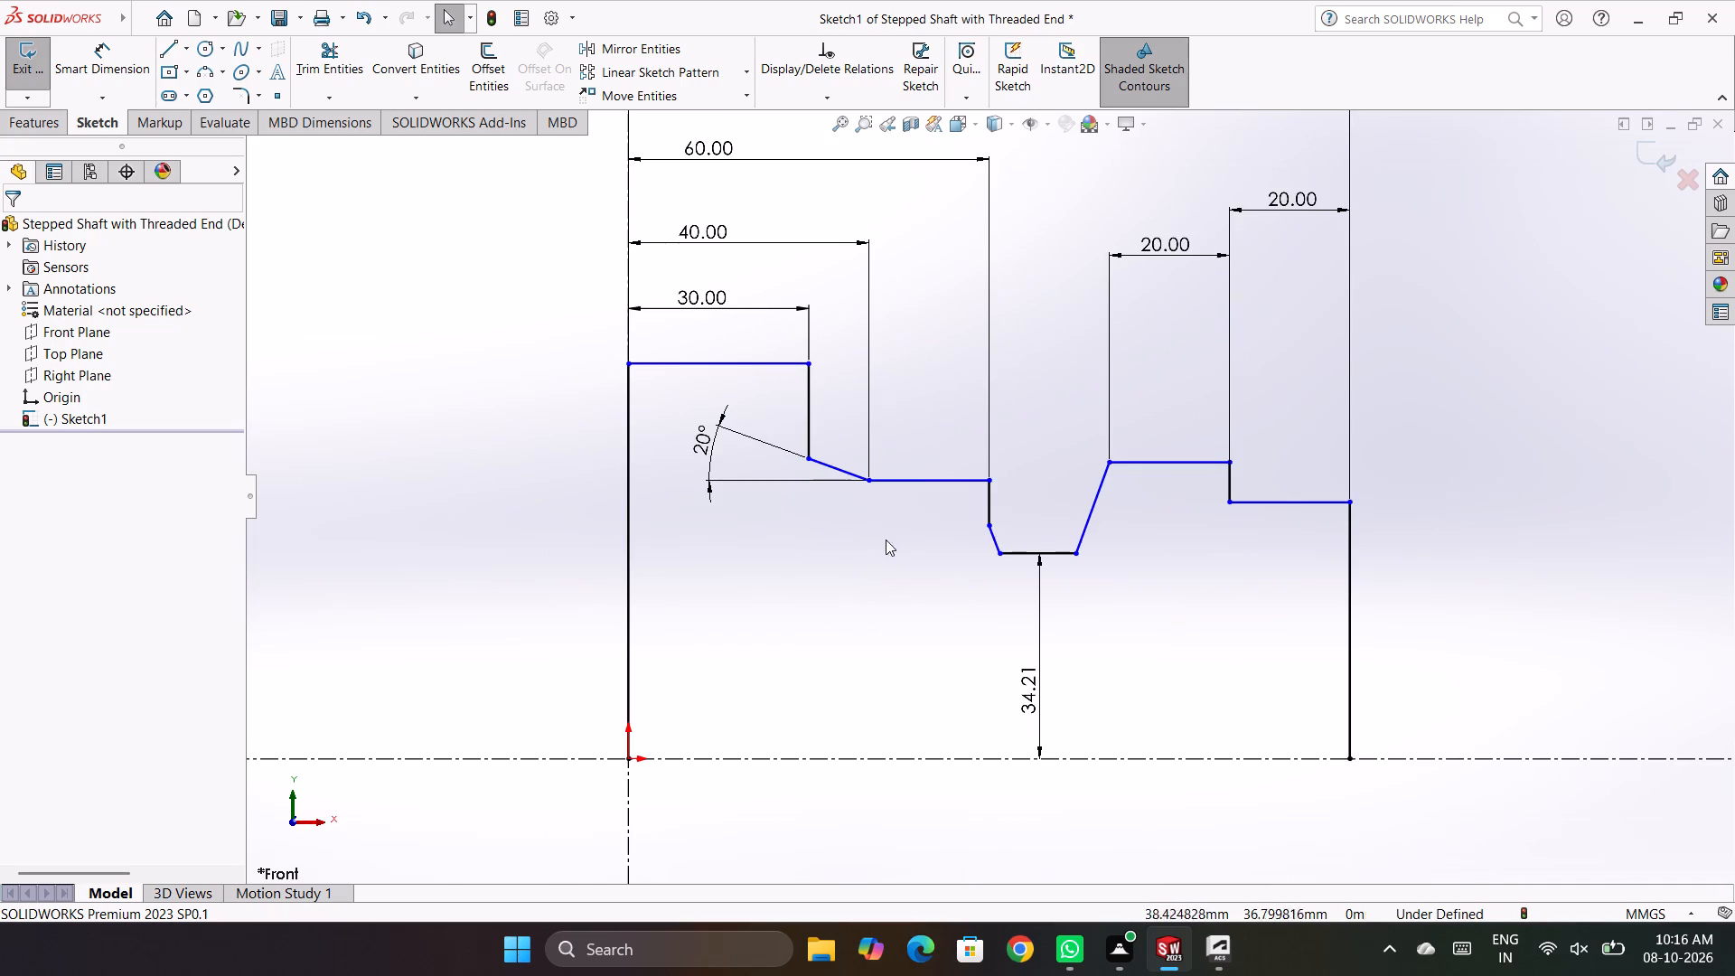
key(ctrl+z)
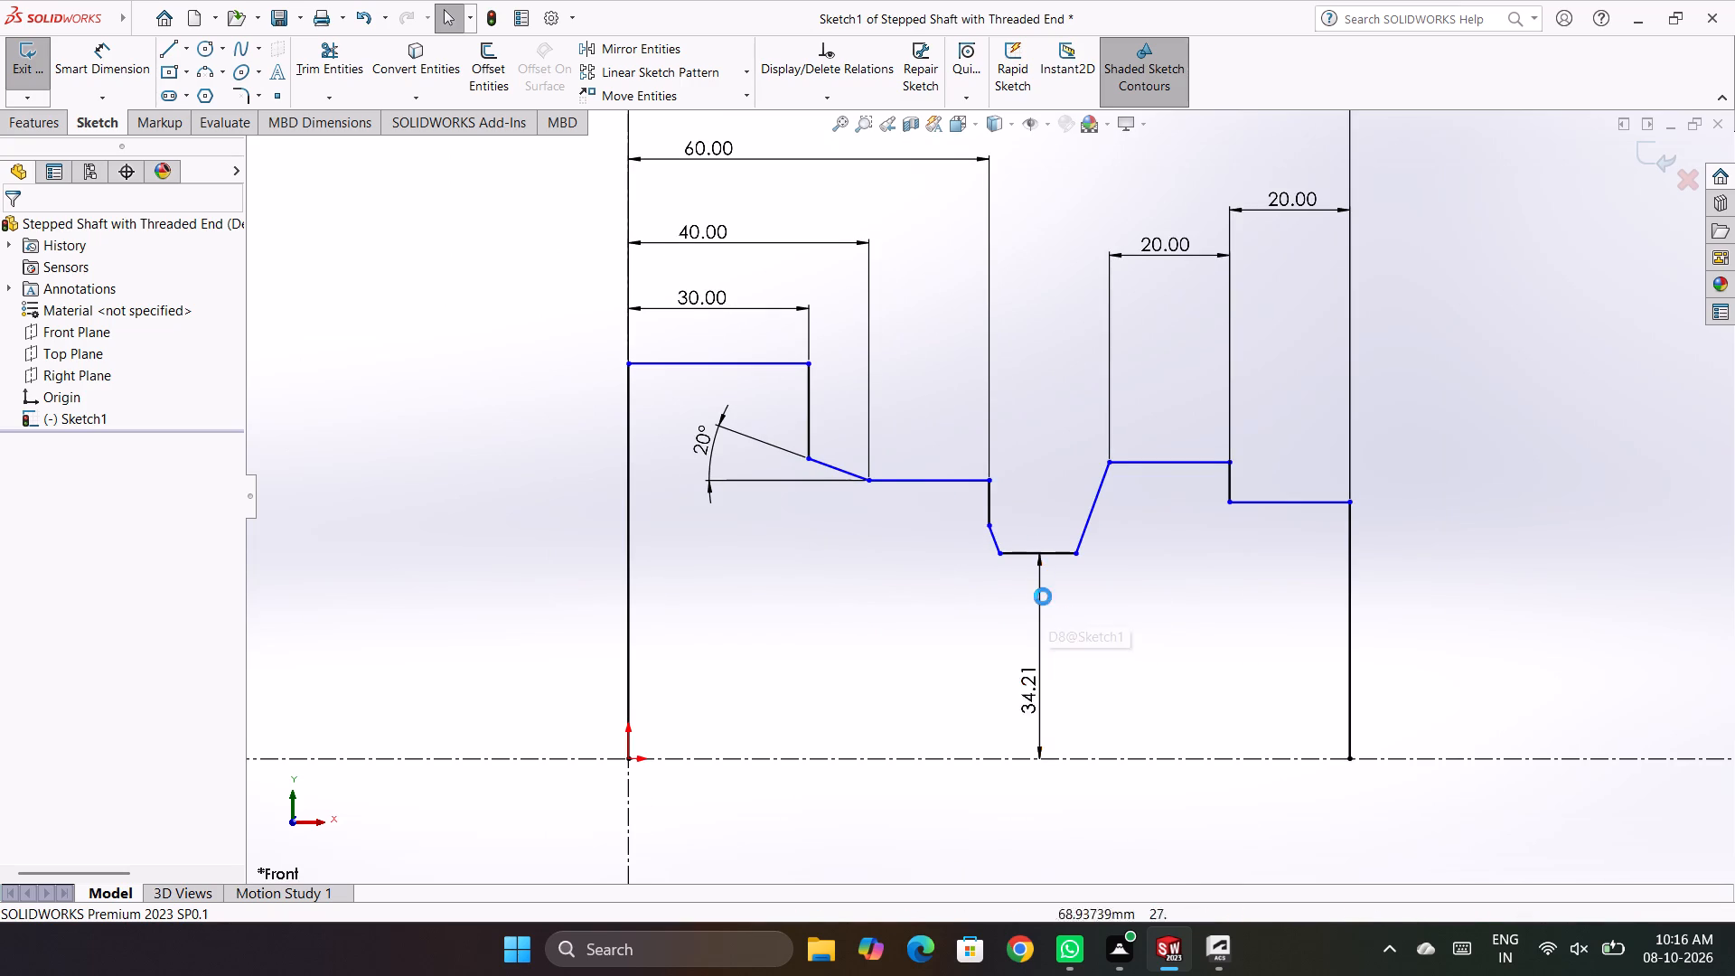
key(ctrl+z)
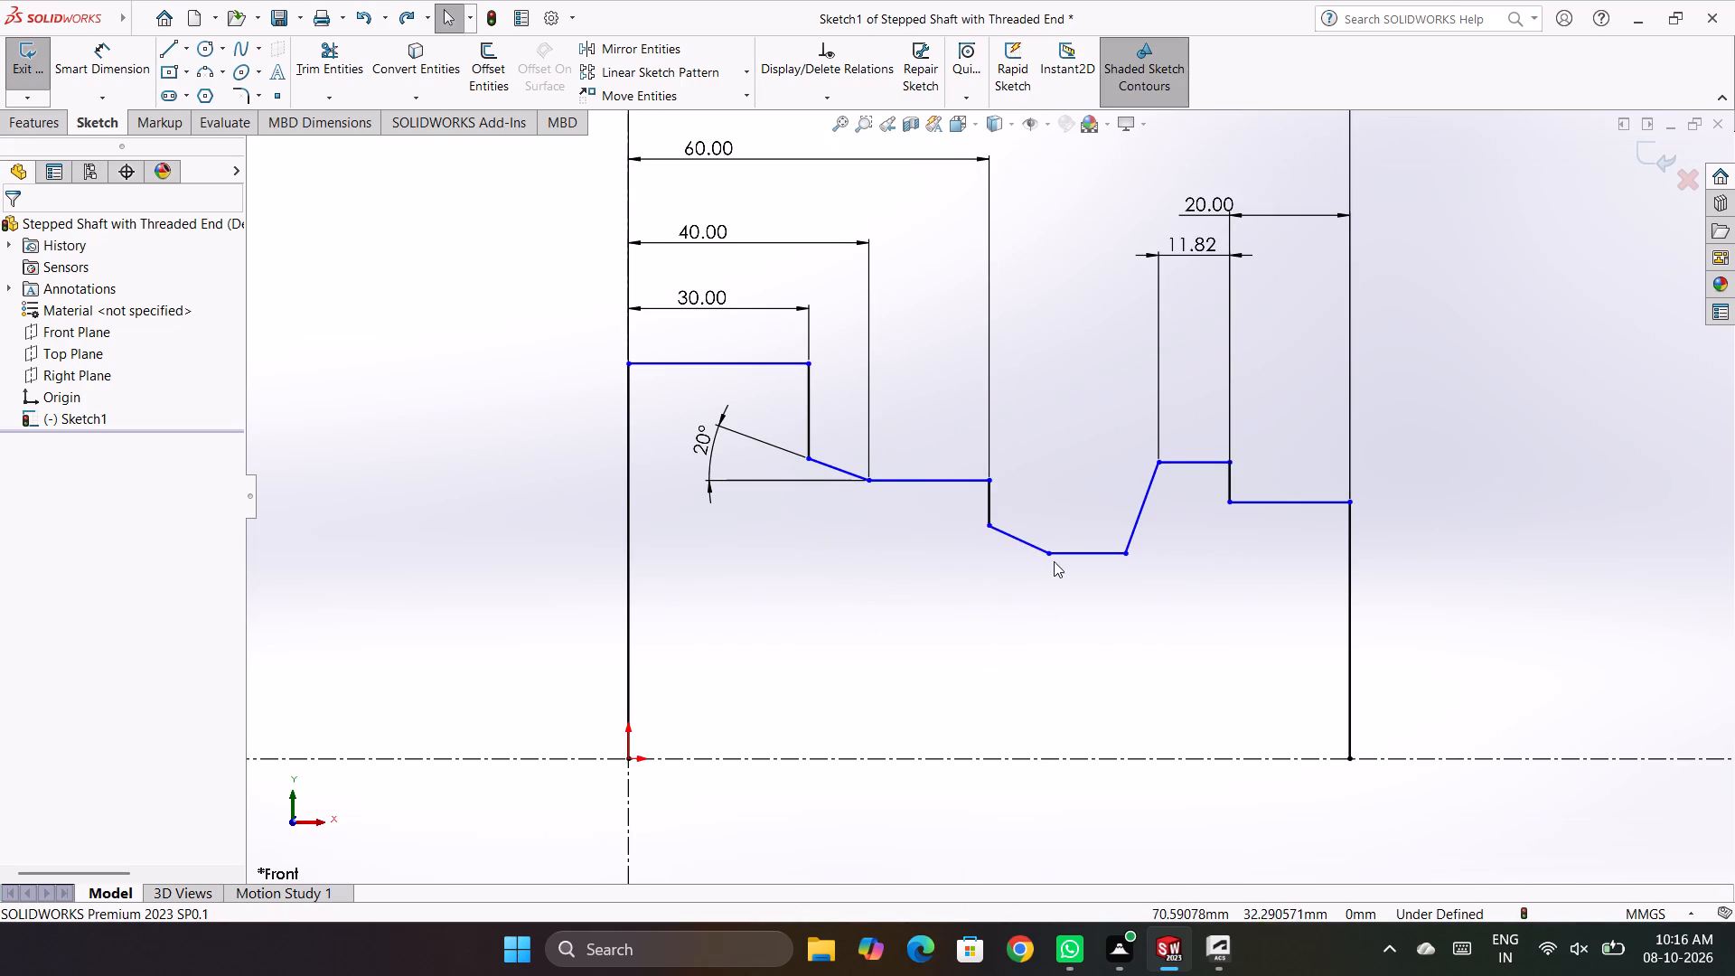
Dimension the angle between the groove's falling slope and its horizontal floor as 30°.
click(90, 61)
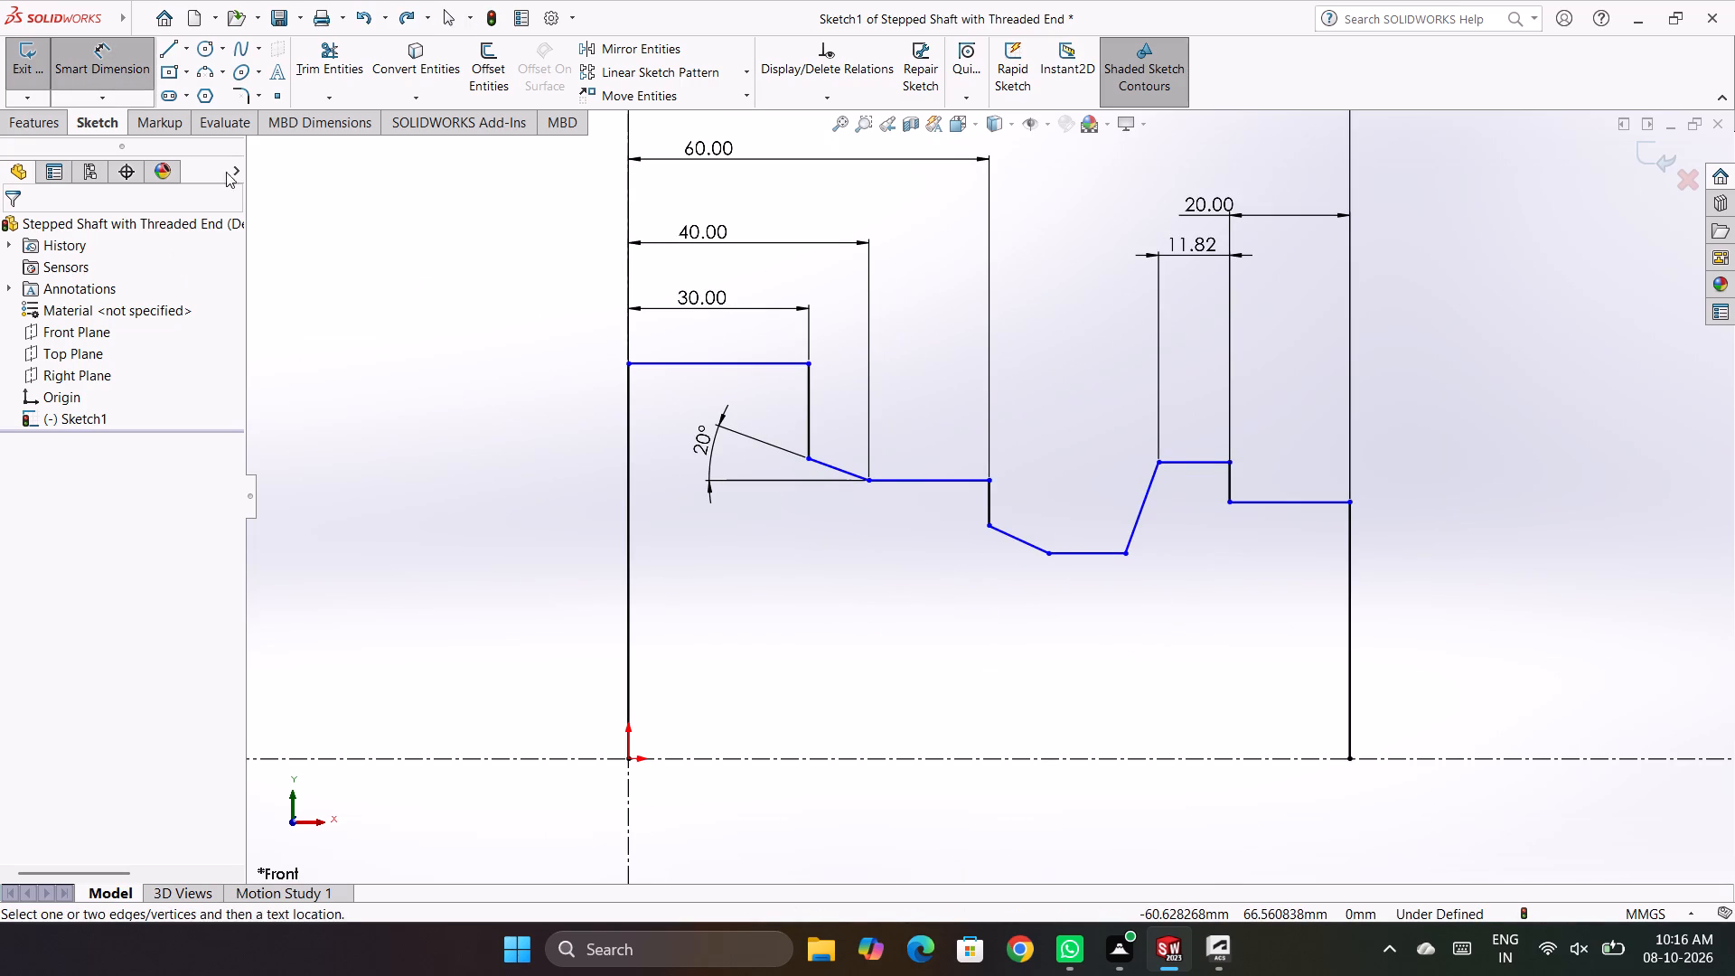
click(1008, 531)
click(1087, 552)
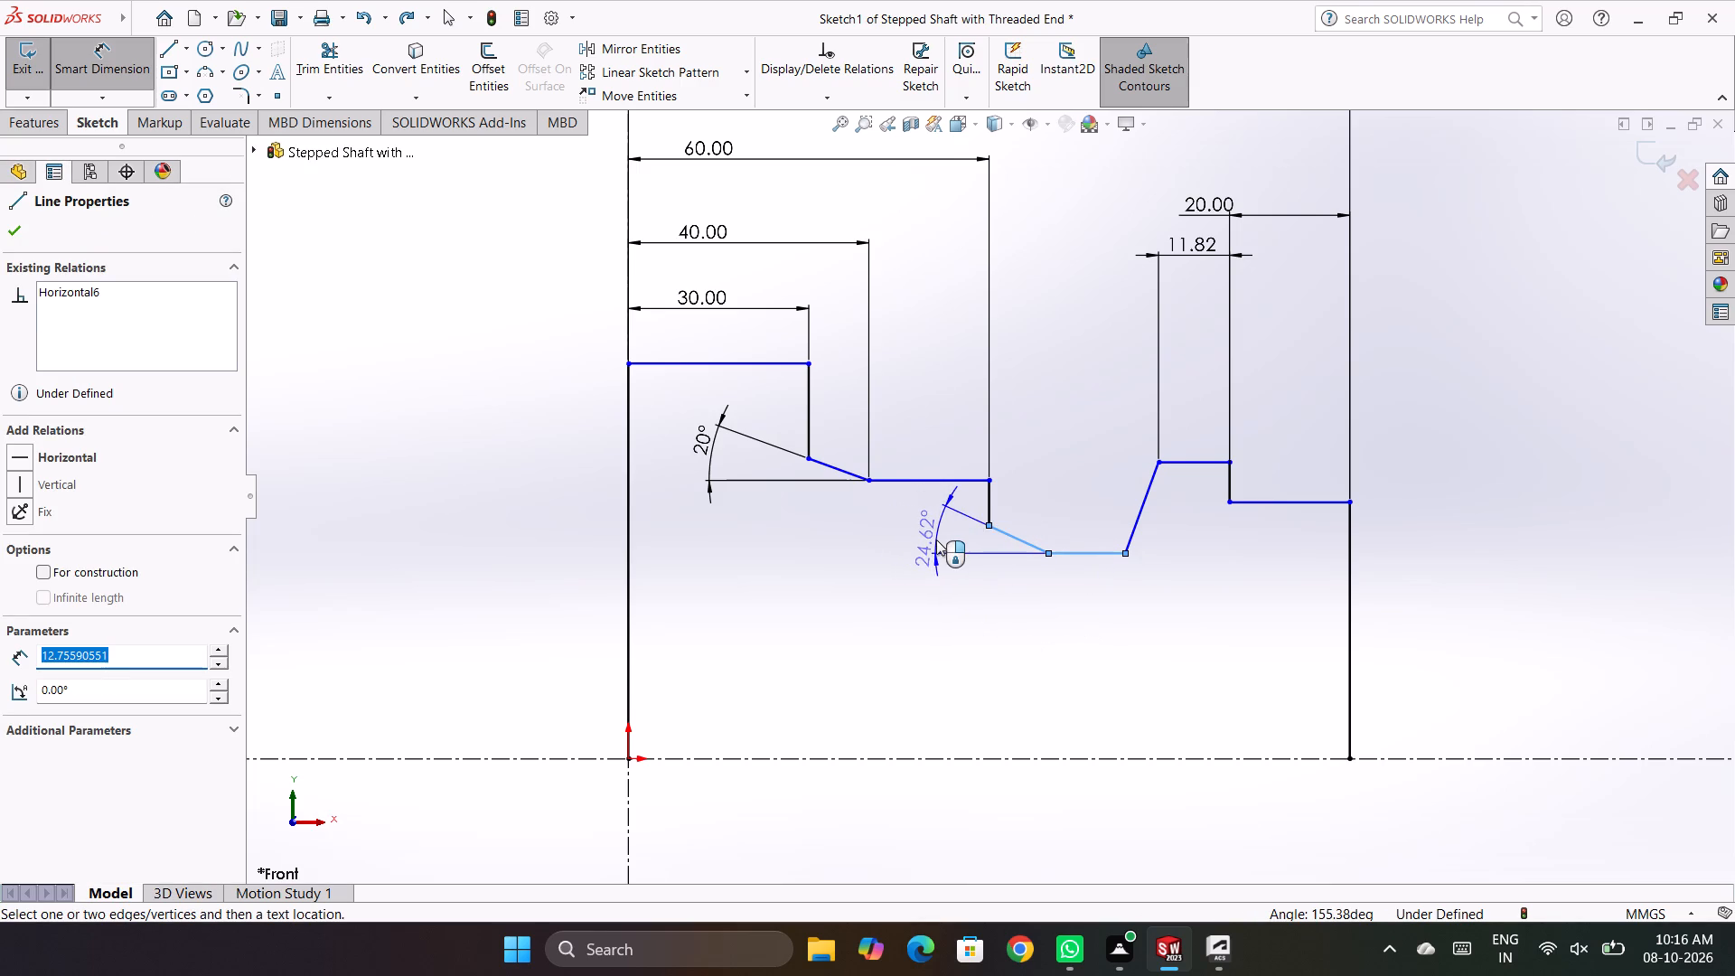
click(936, 540)
text(30)
key(Return)
click(1071, 382)
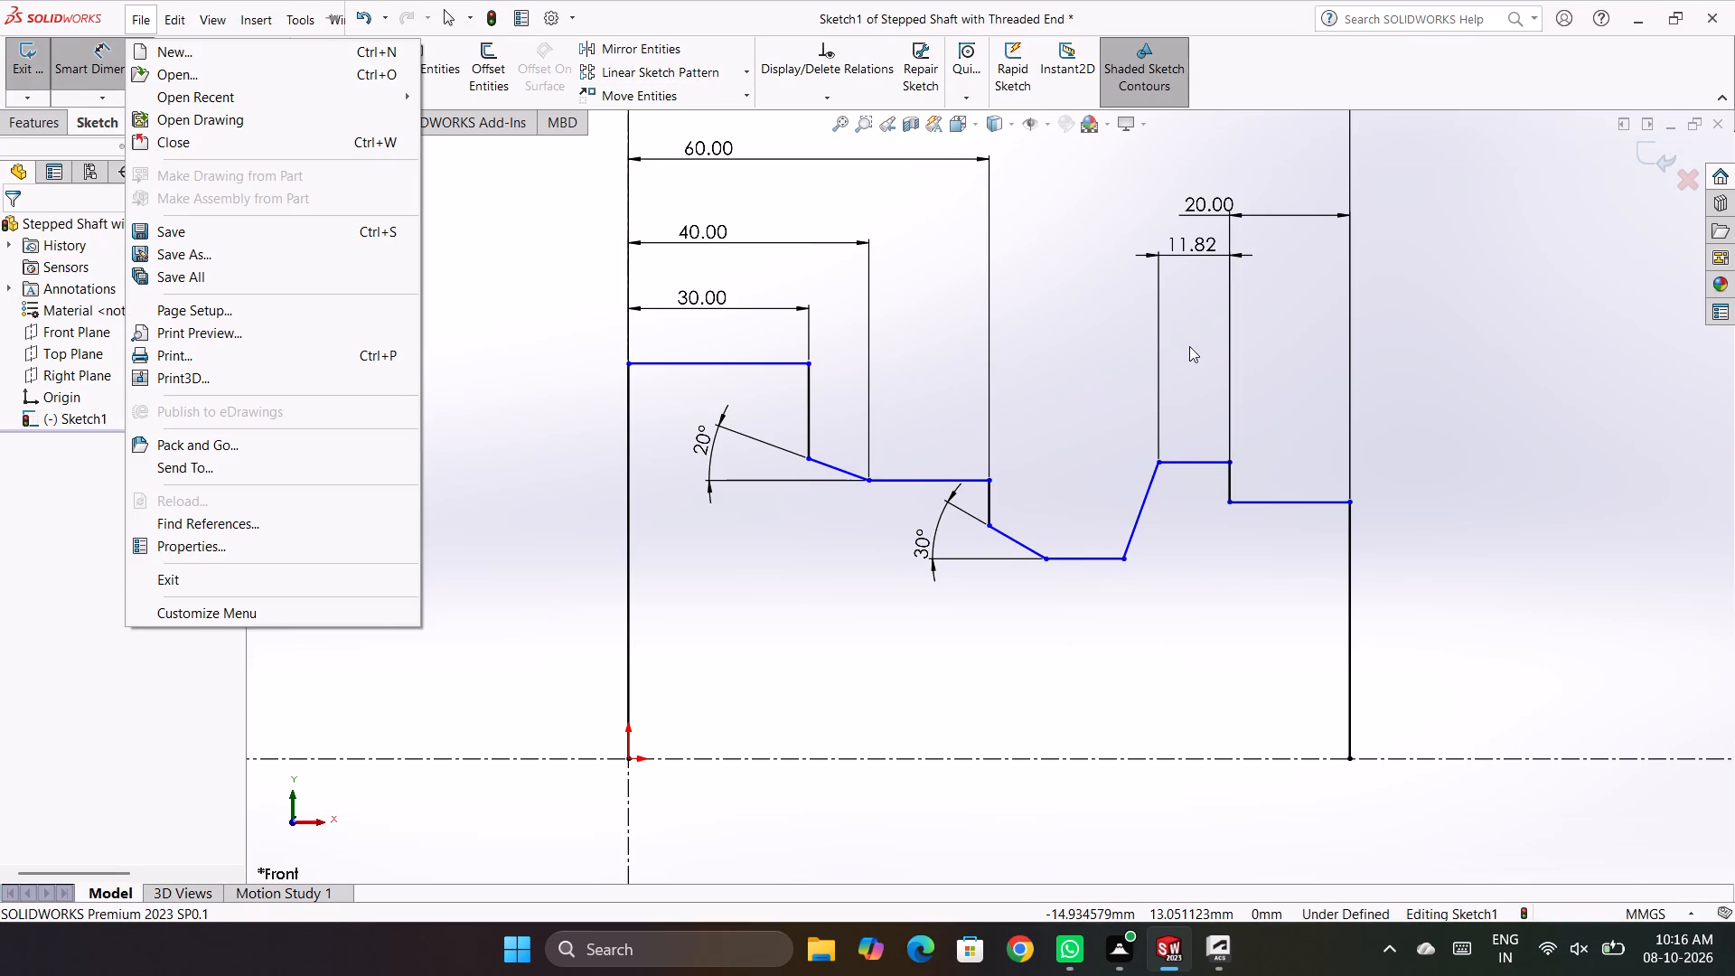
click(1111, 359)
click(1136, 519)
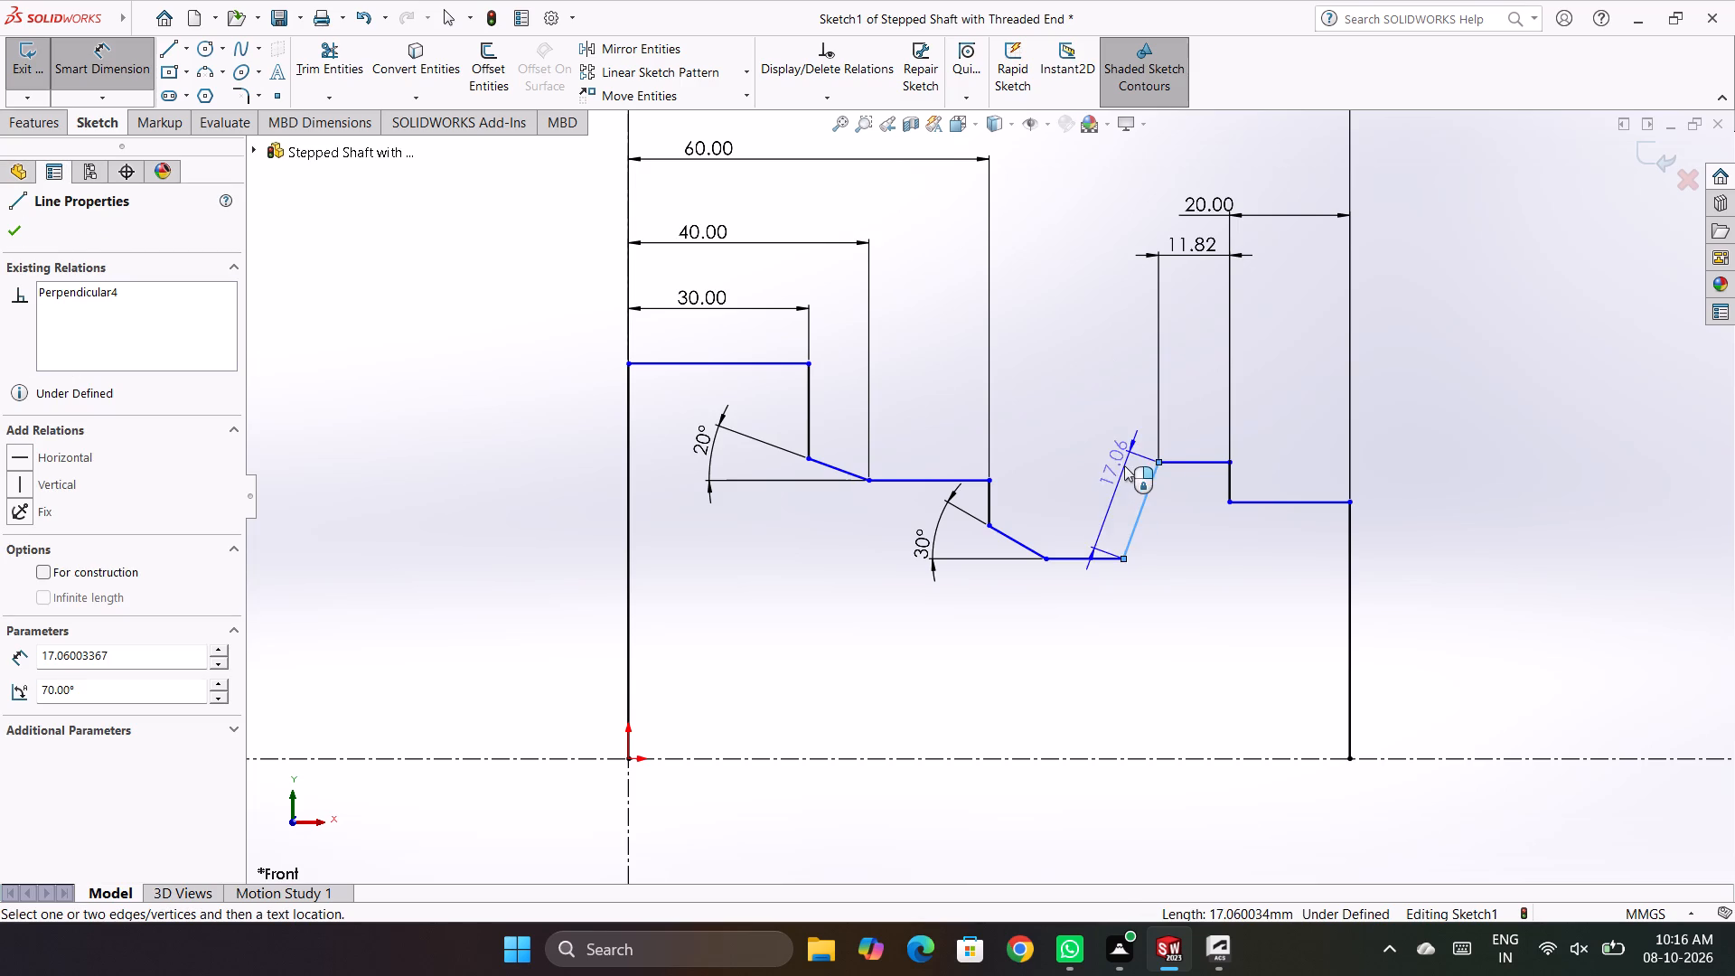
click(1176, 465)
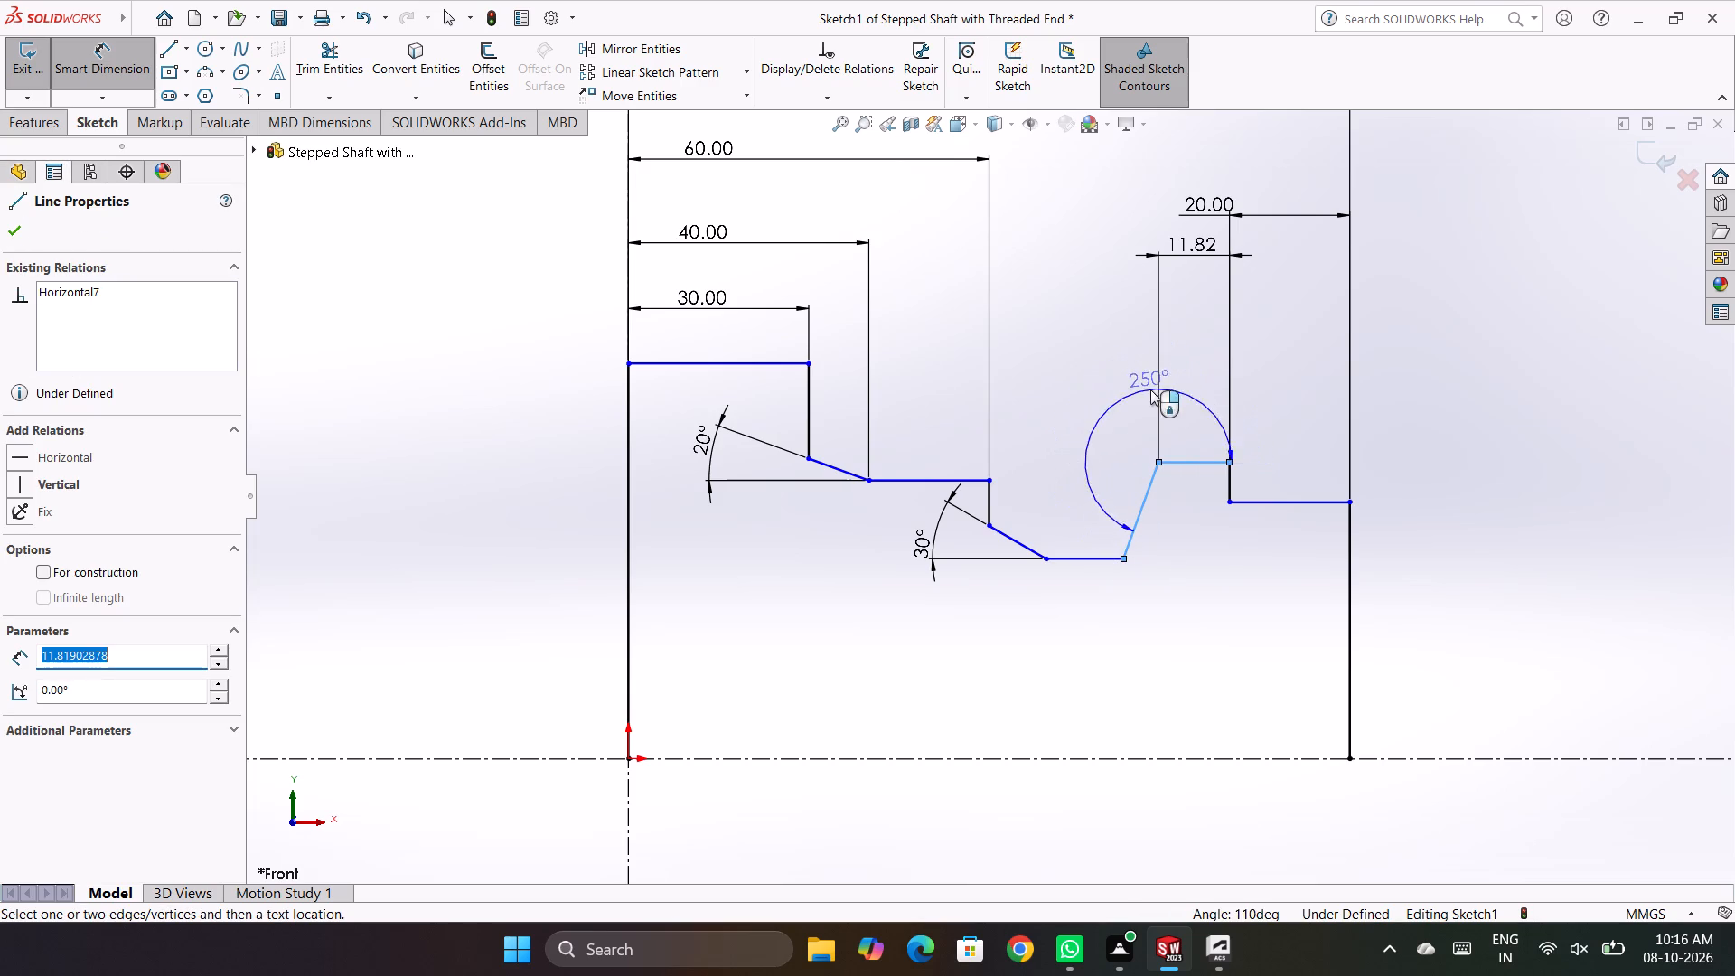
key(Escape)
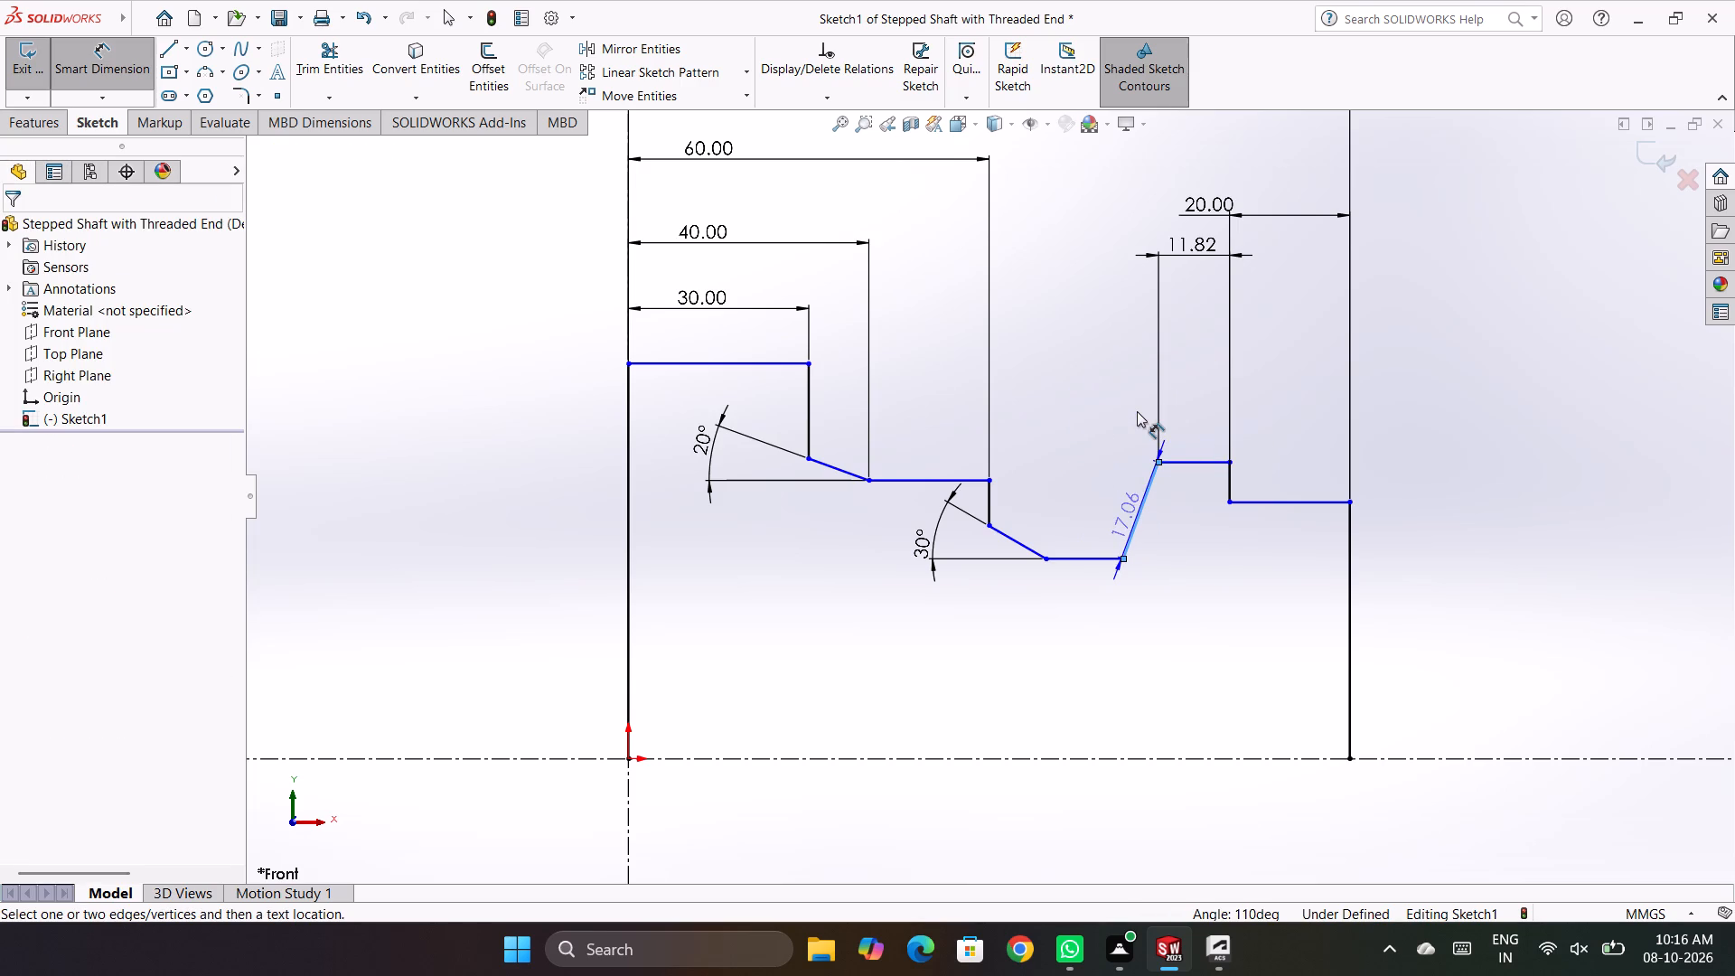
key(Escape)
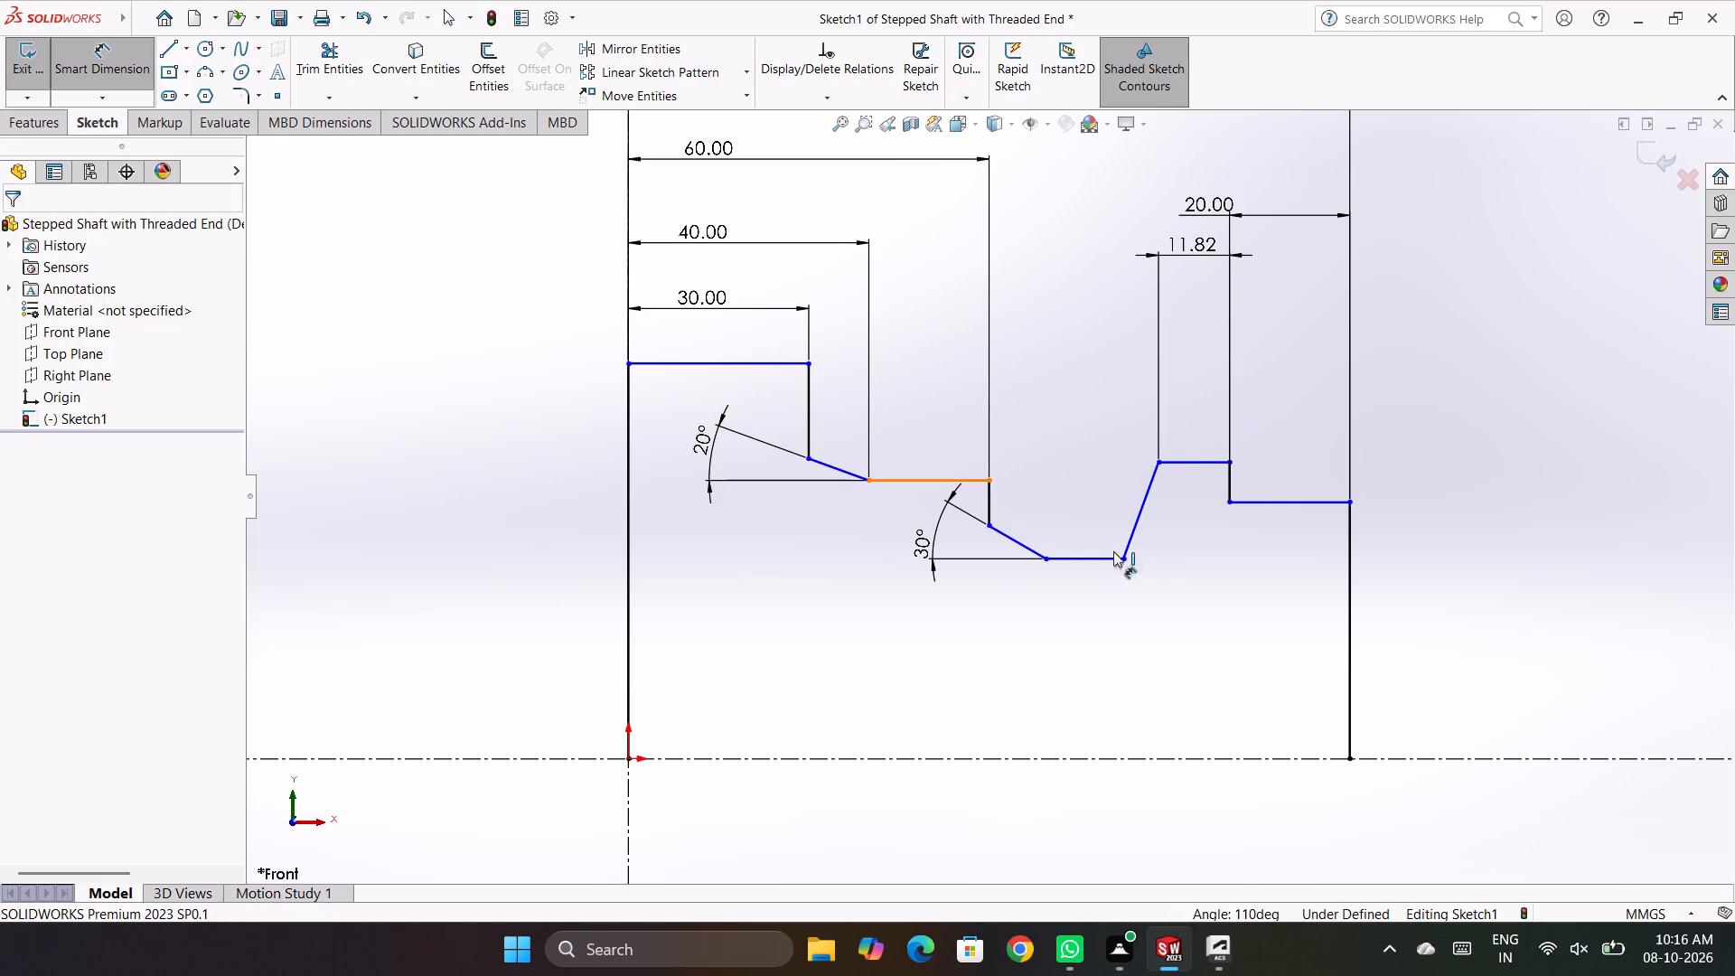
Sketch a vertical construction line about 37 mm long downward from the top end of the groove's rising slope.
right_drag(1076, 439, 1010, 352)
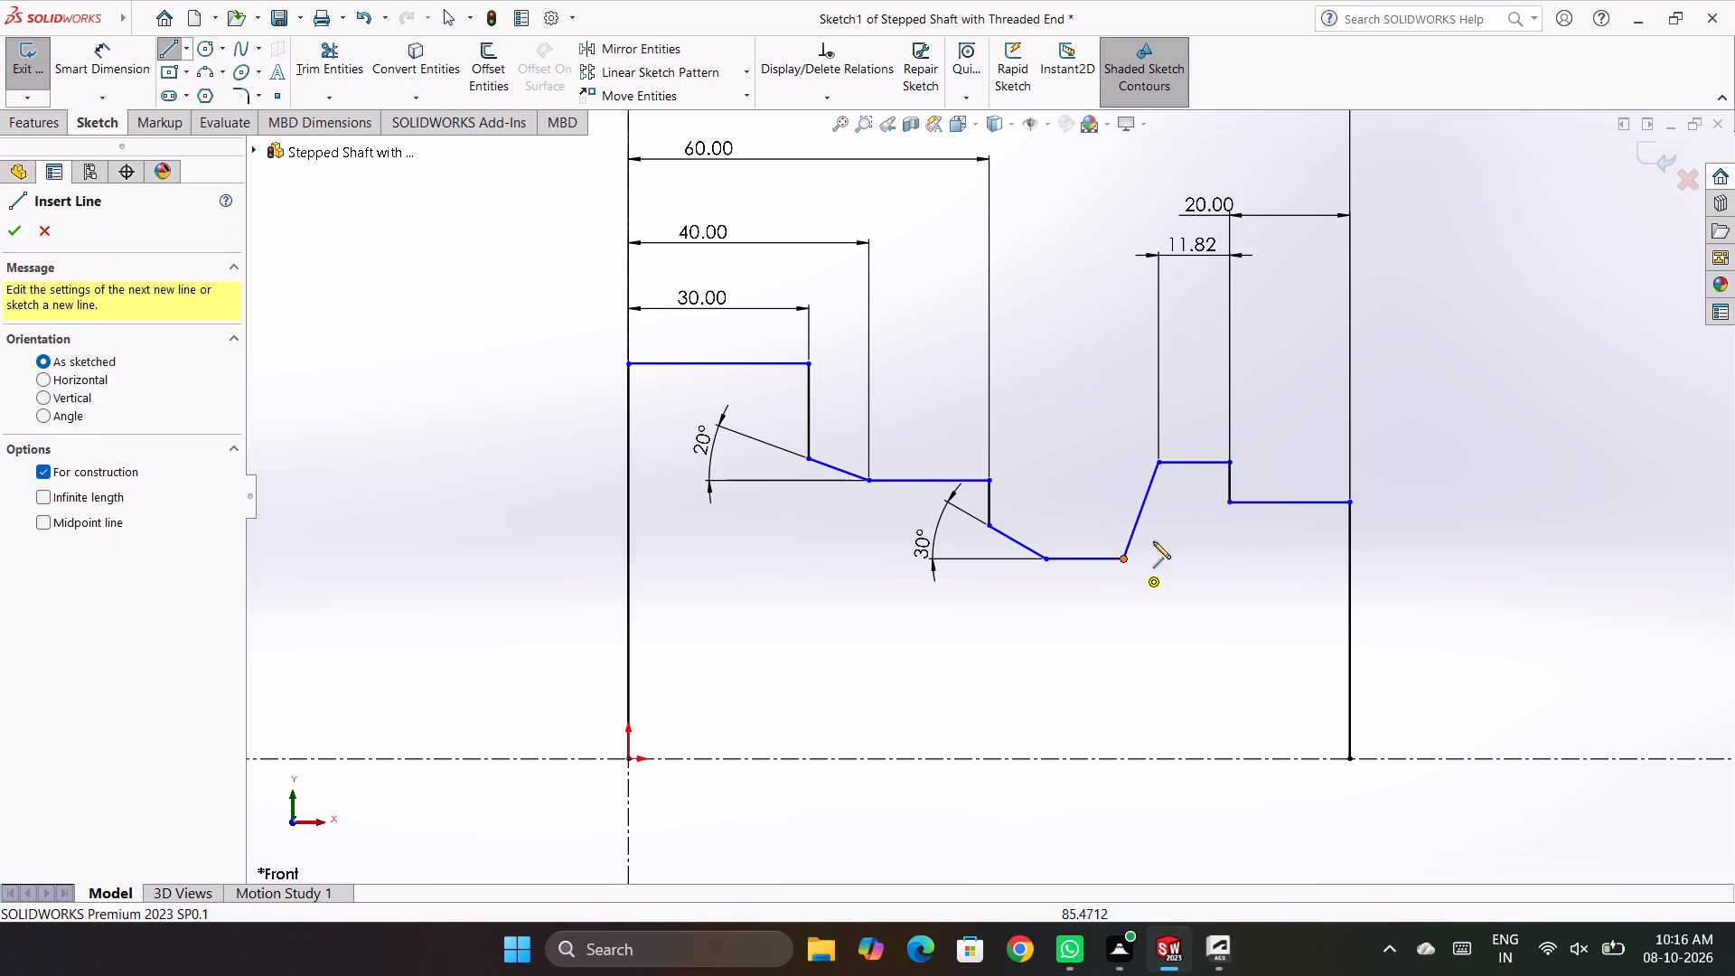
click(1158, 465)
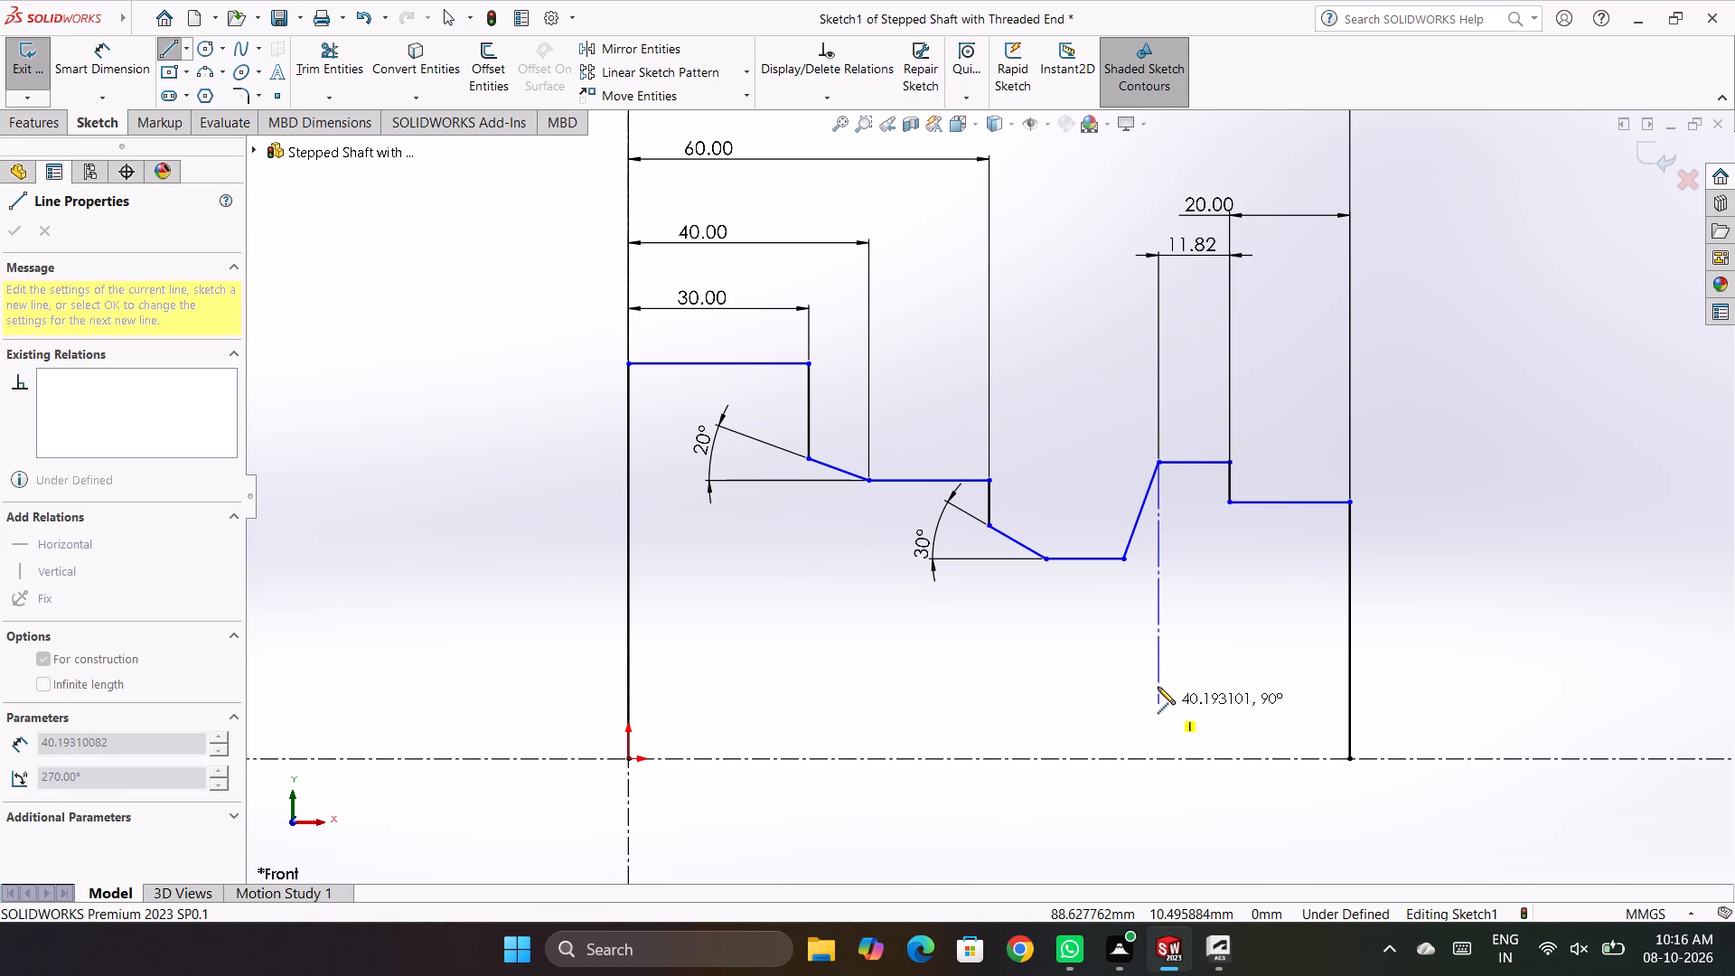
click(1158, 685)
key(Escape)
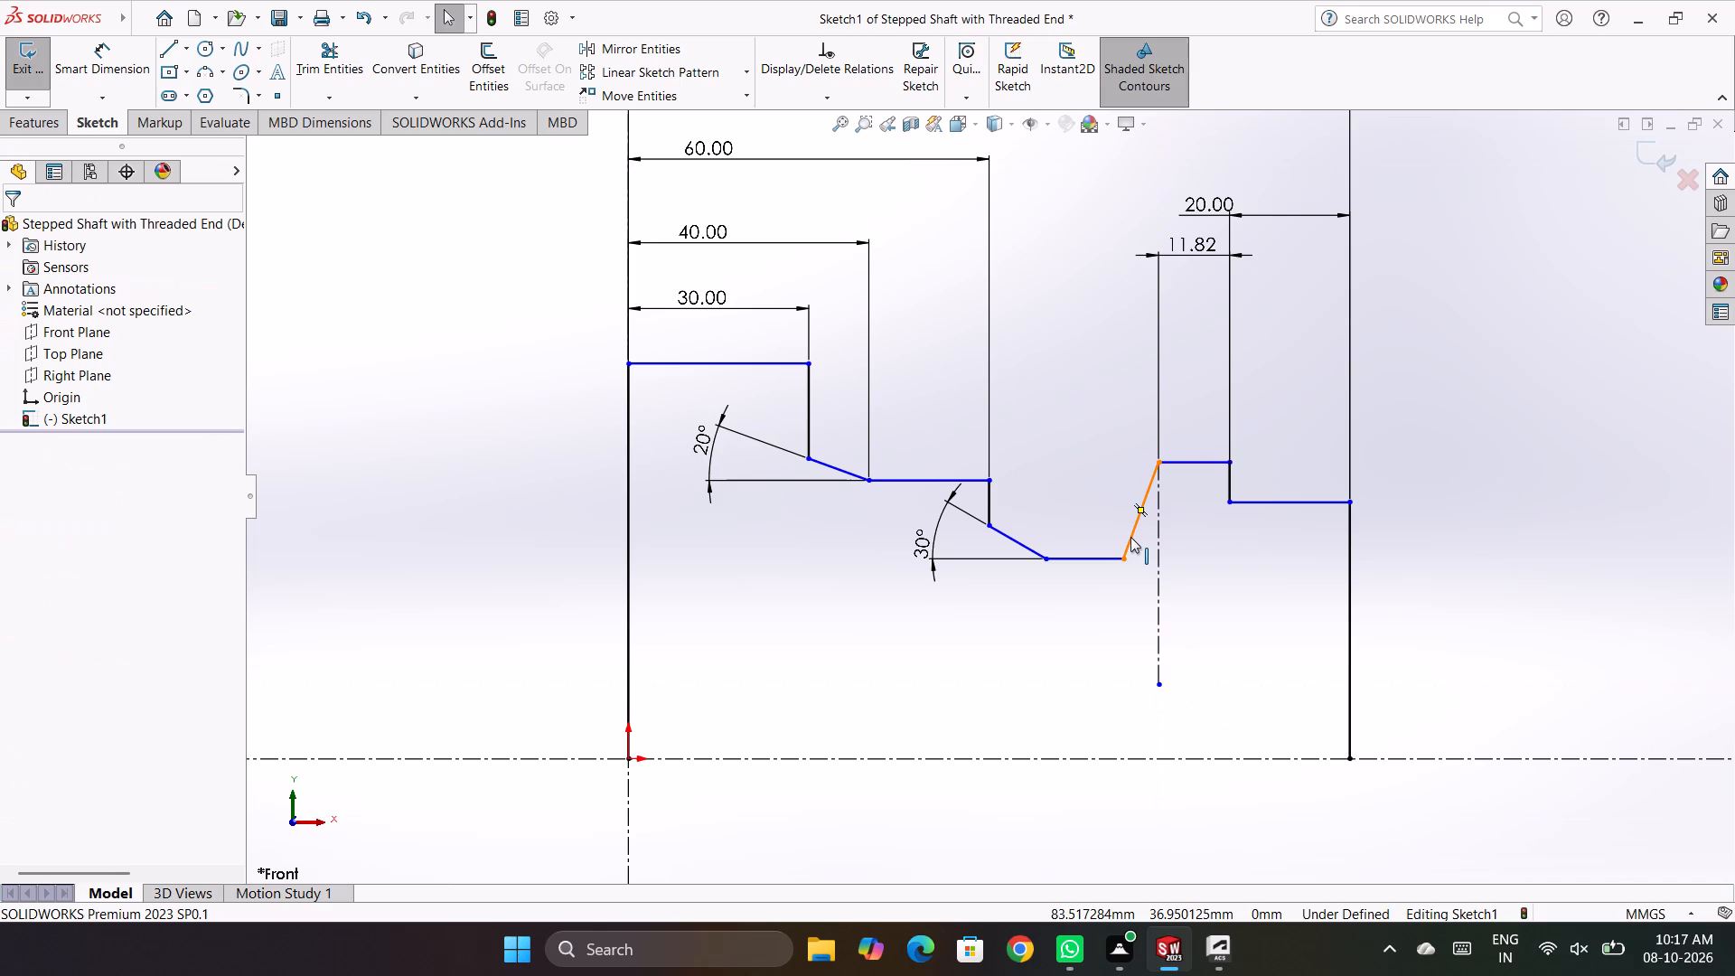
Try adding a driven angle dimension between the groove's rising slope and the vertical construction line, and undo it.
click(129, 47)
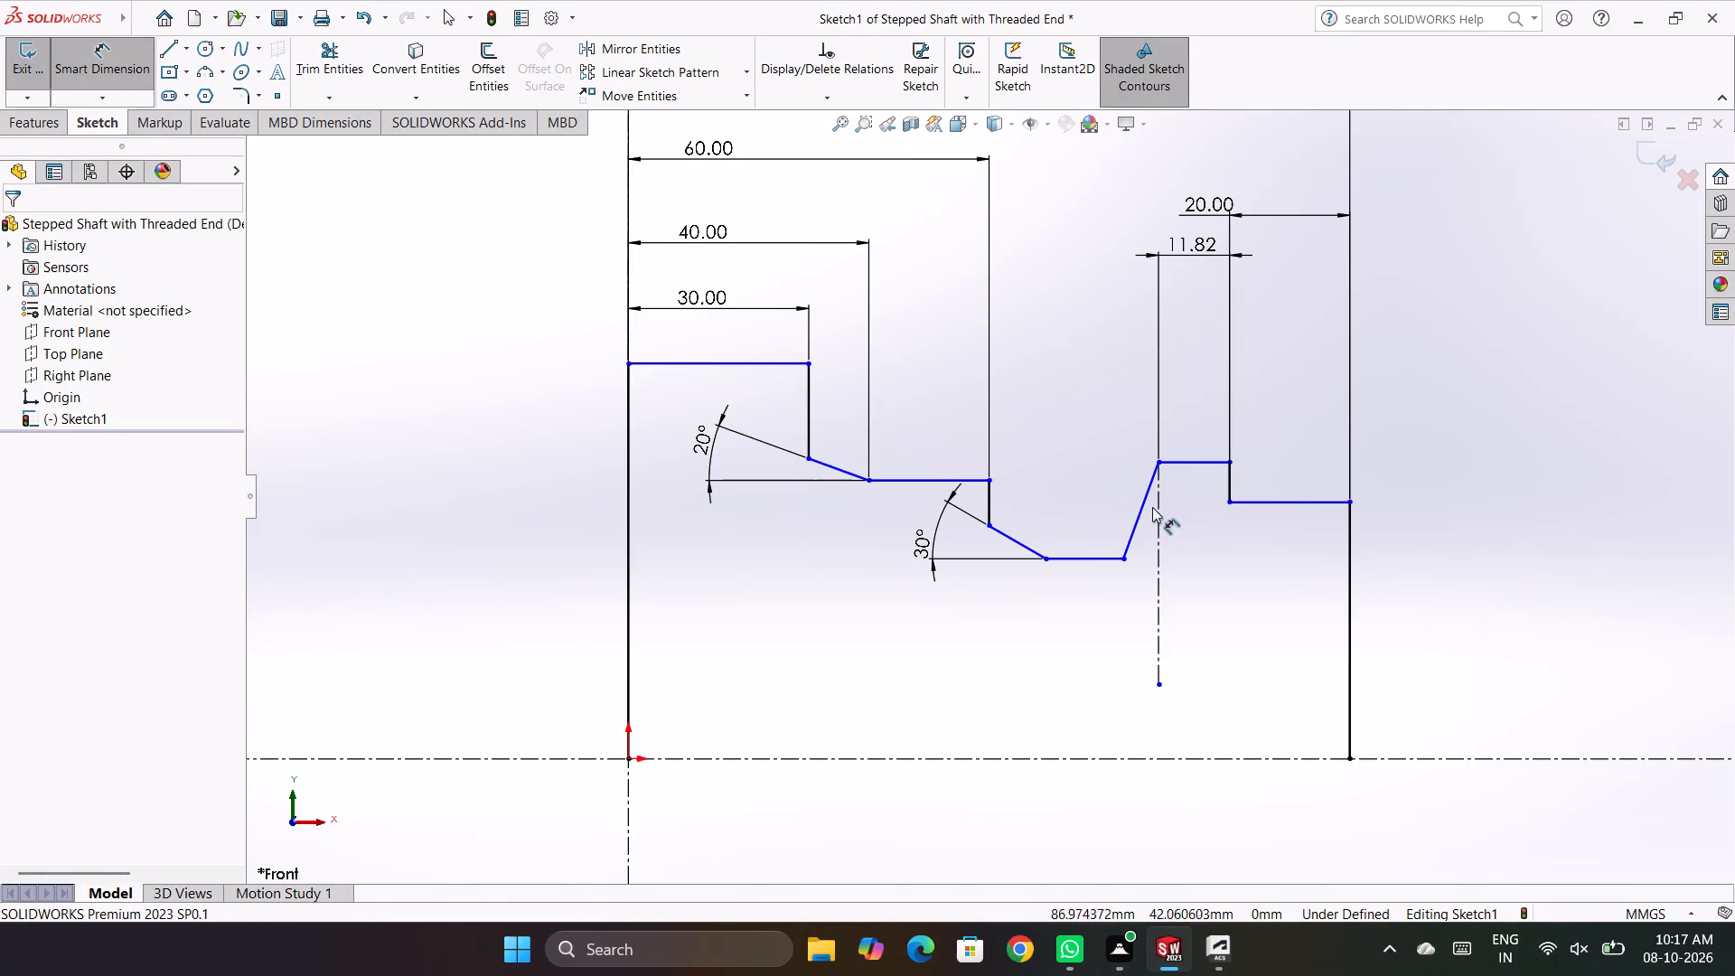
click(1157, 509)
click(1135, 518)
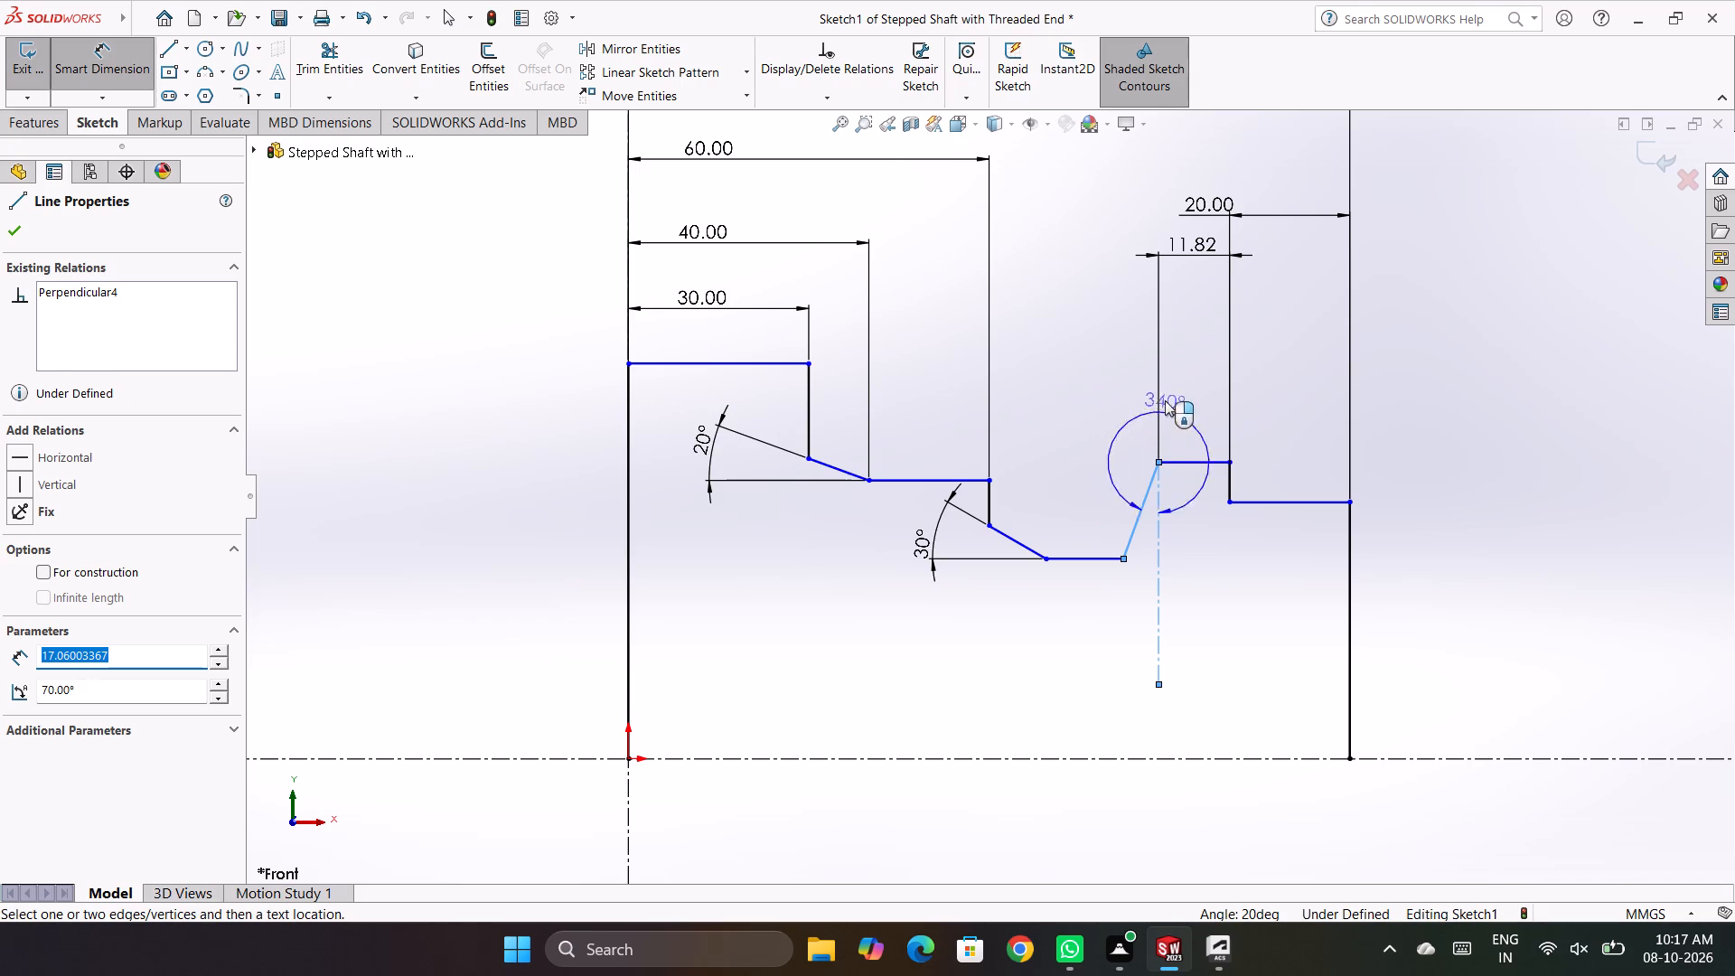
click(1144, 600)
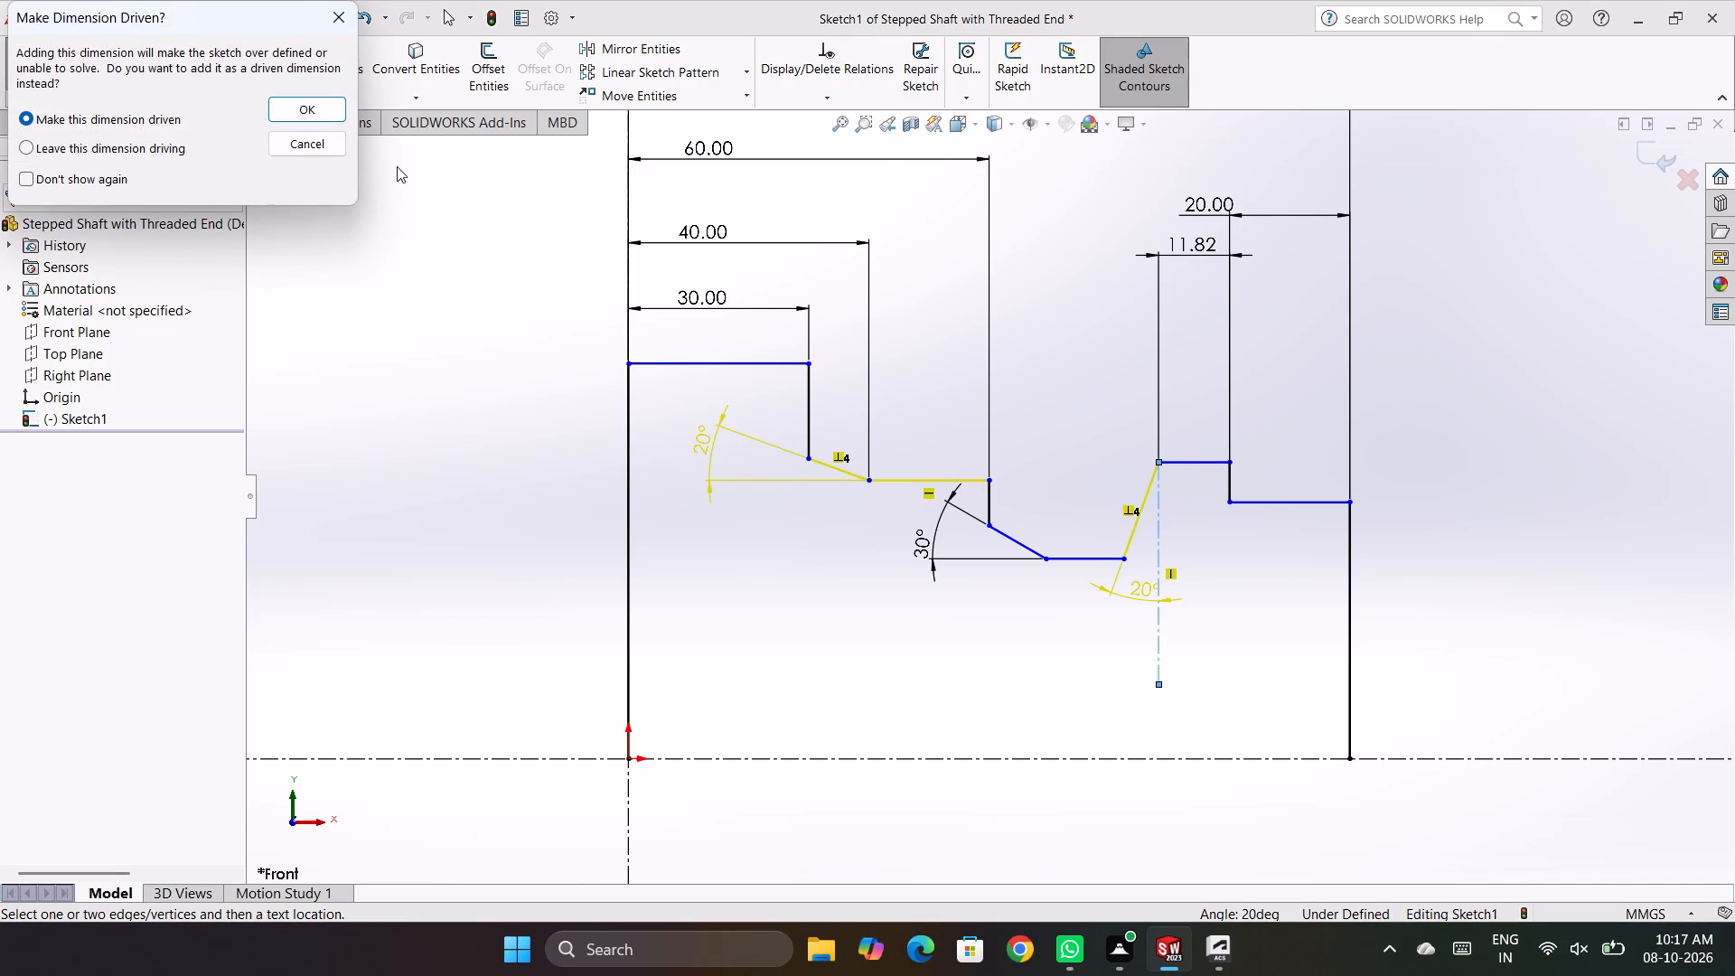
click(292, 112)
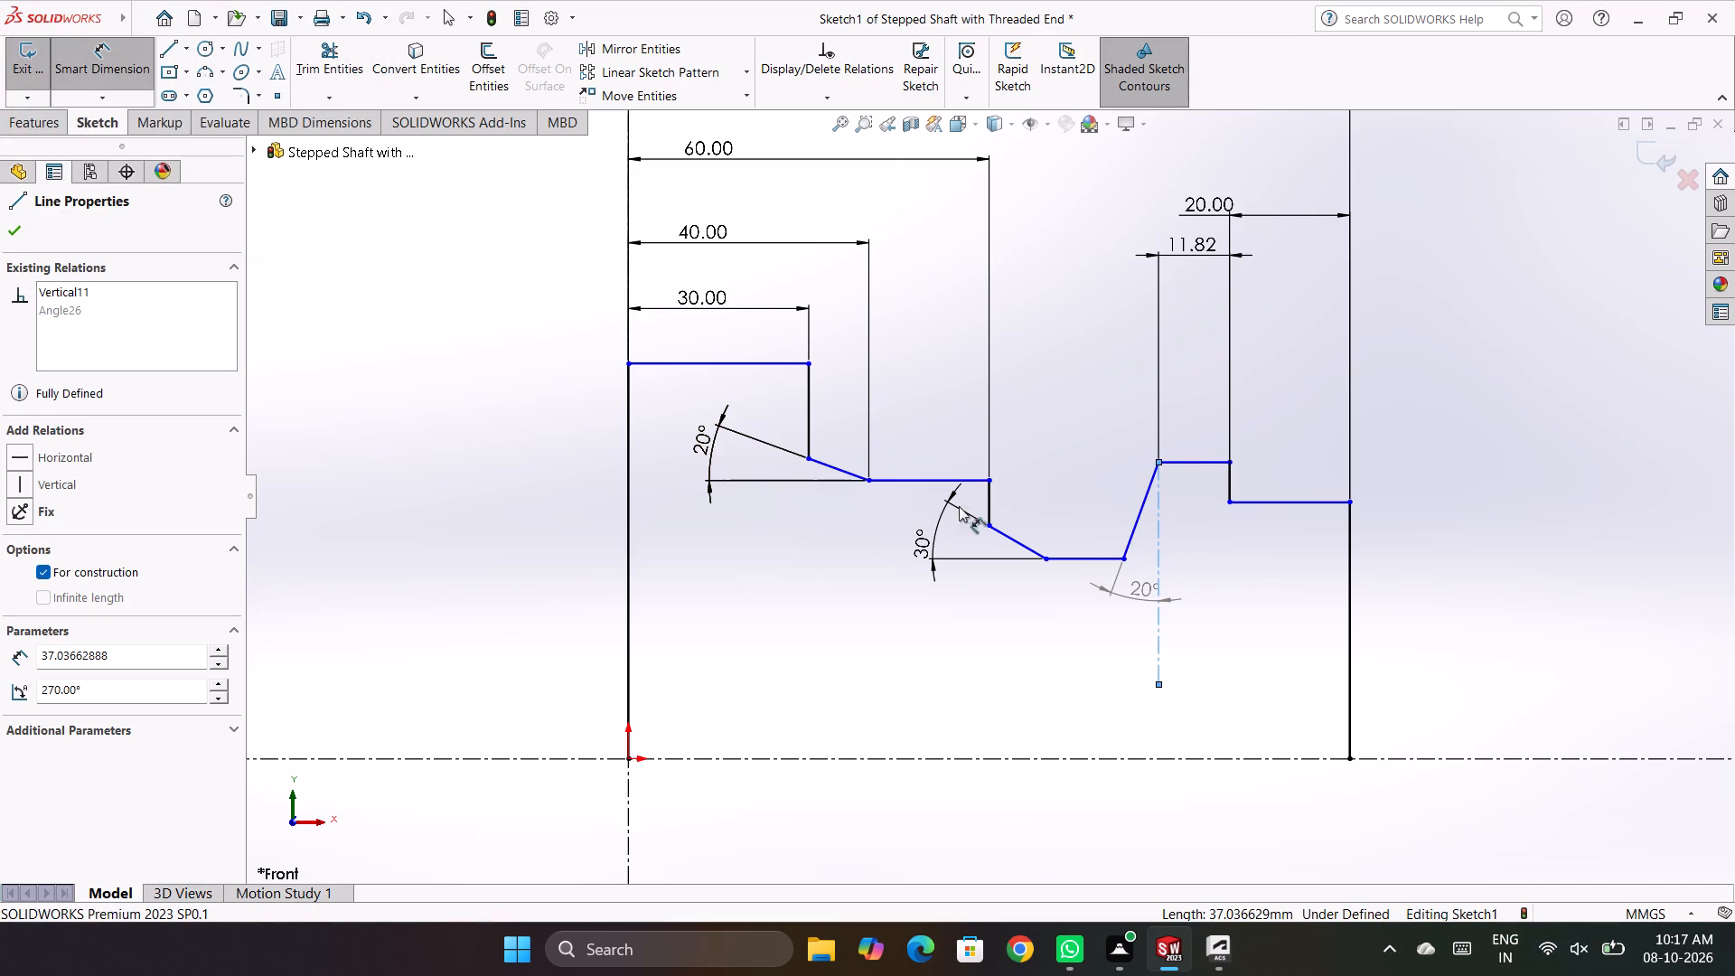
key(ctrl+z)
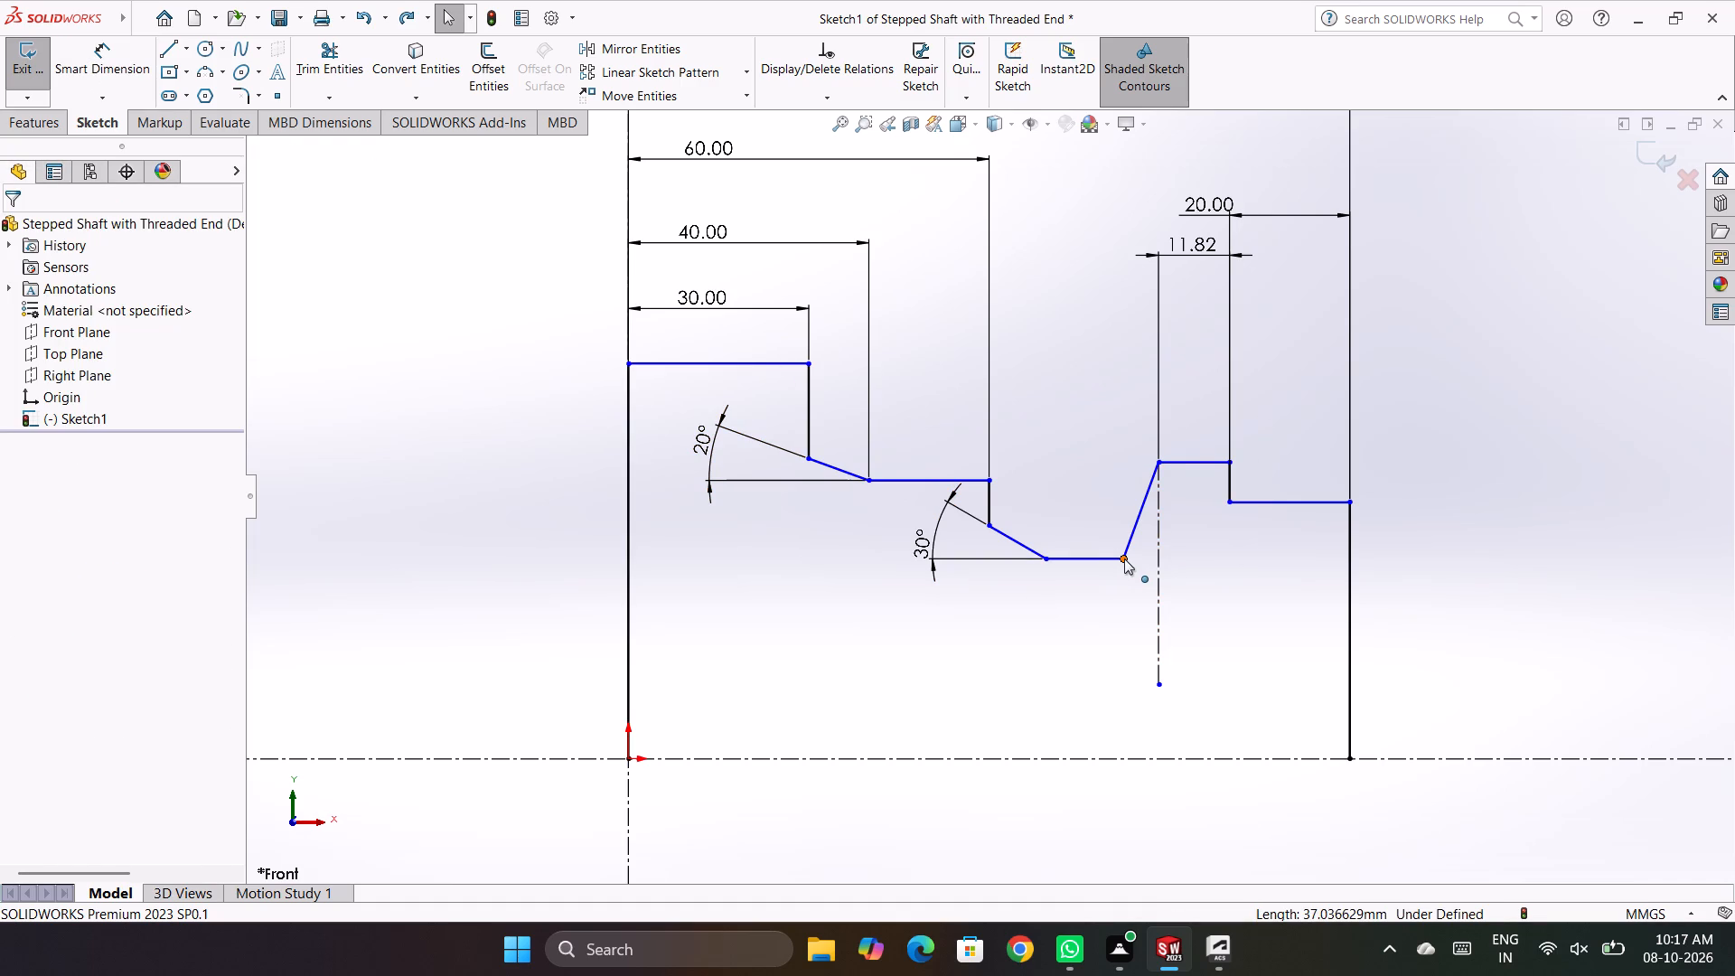
Move the lower end of the groove's rising slope toward the falling slope to shorten the groove floor.
drag(1124, 558, 1102, 558)
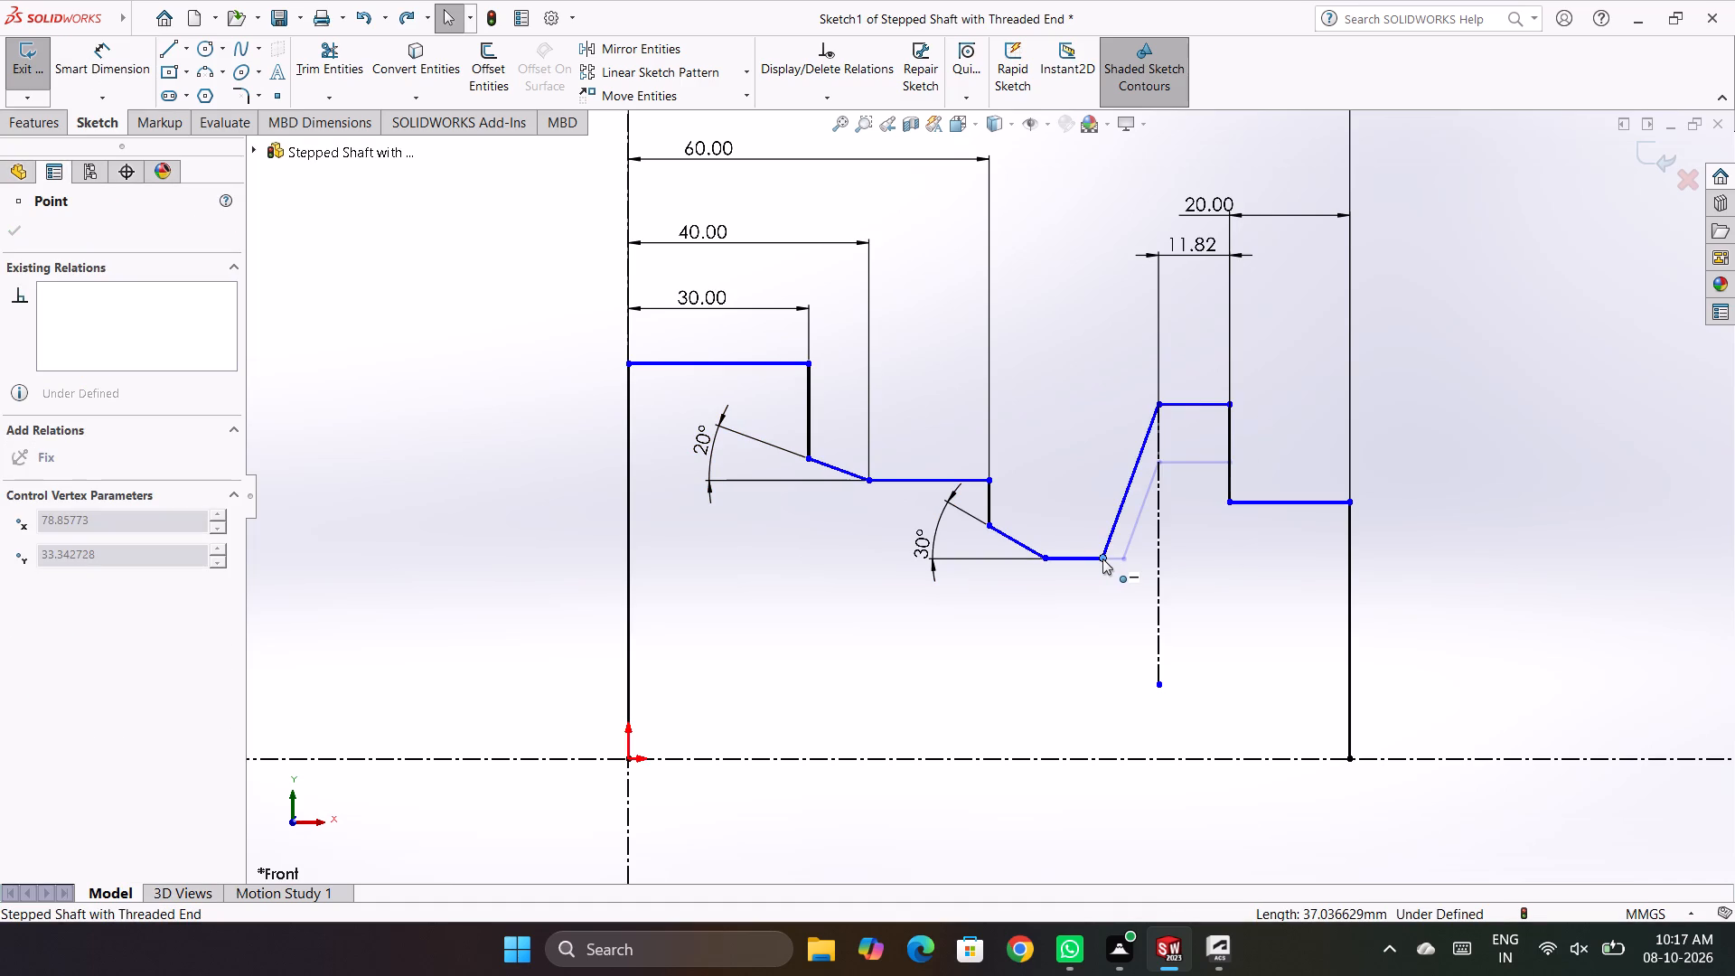
drag(1102, 558, 1106, 561)
click(1206, 578)
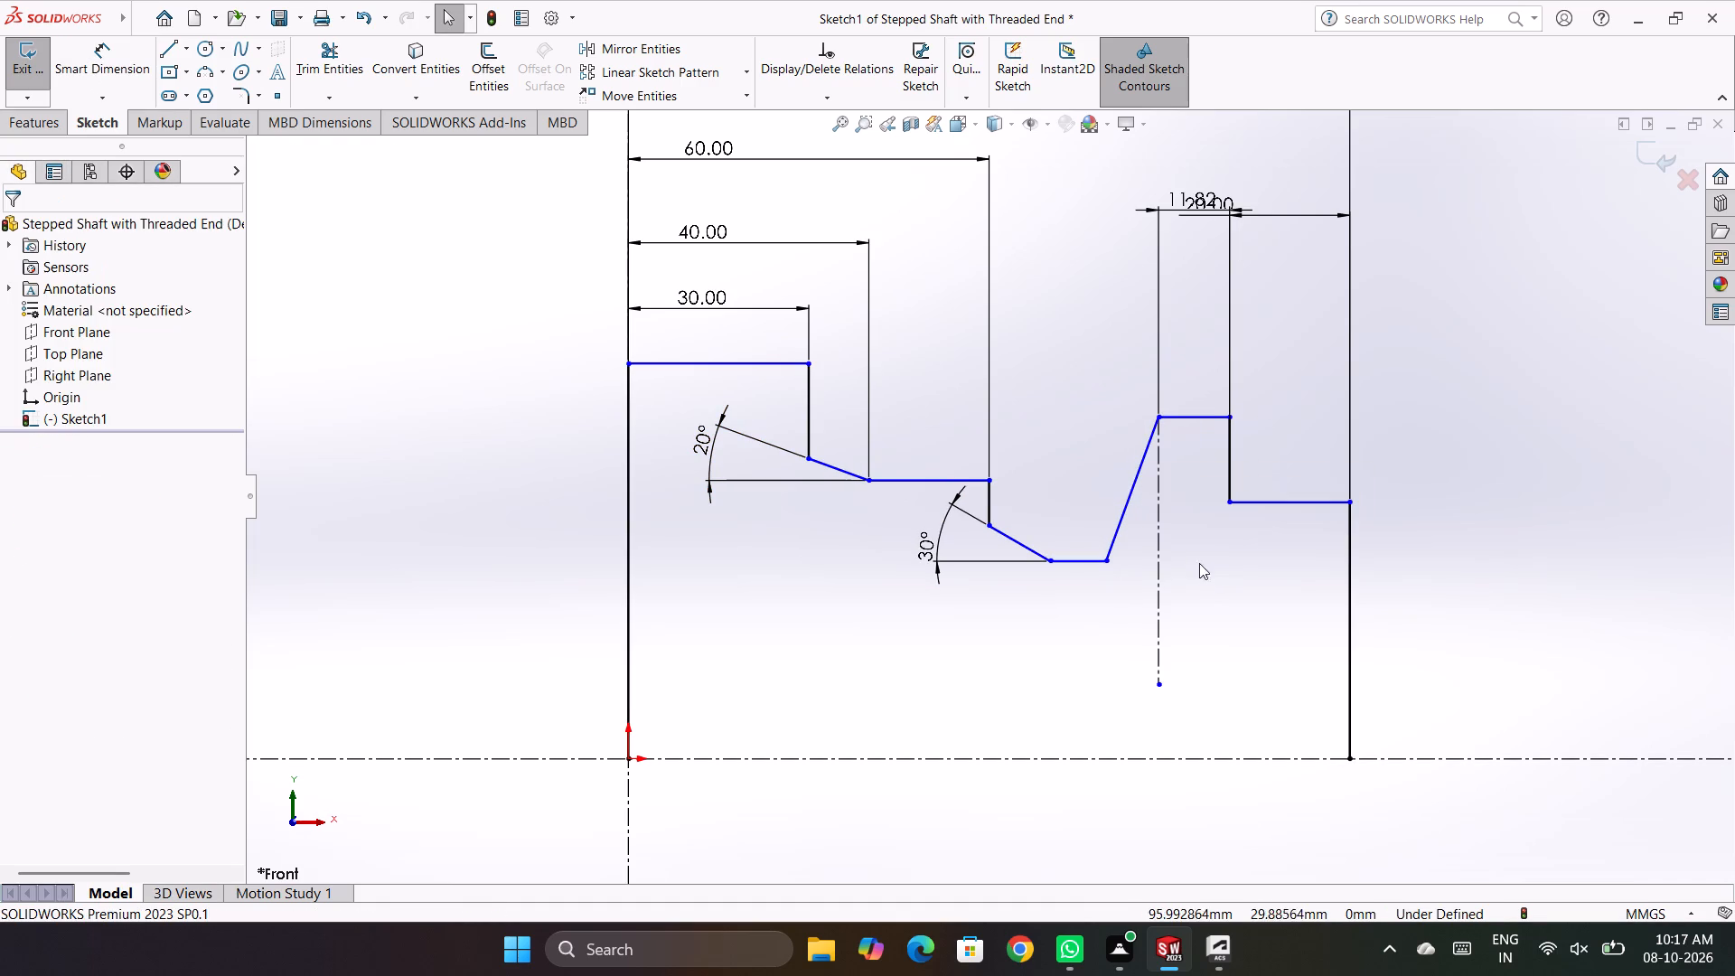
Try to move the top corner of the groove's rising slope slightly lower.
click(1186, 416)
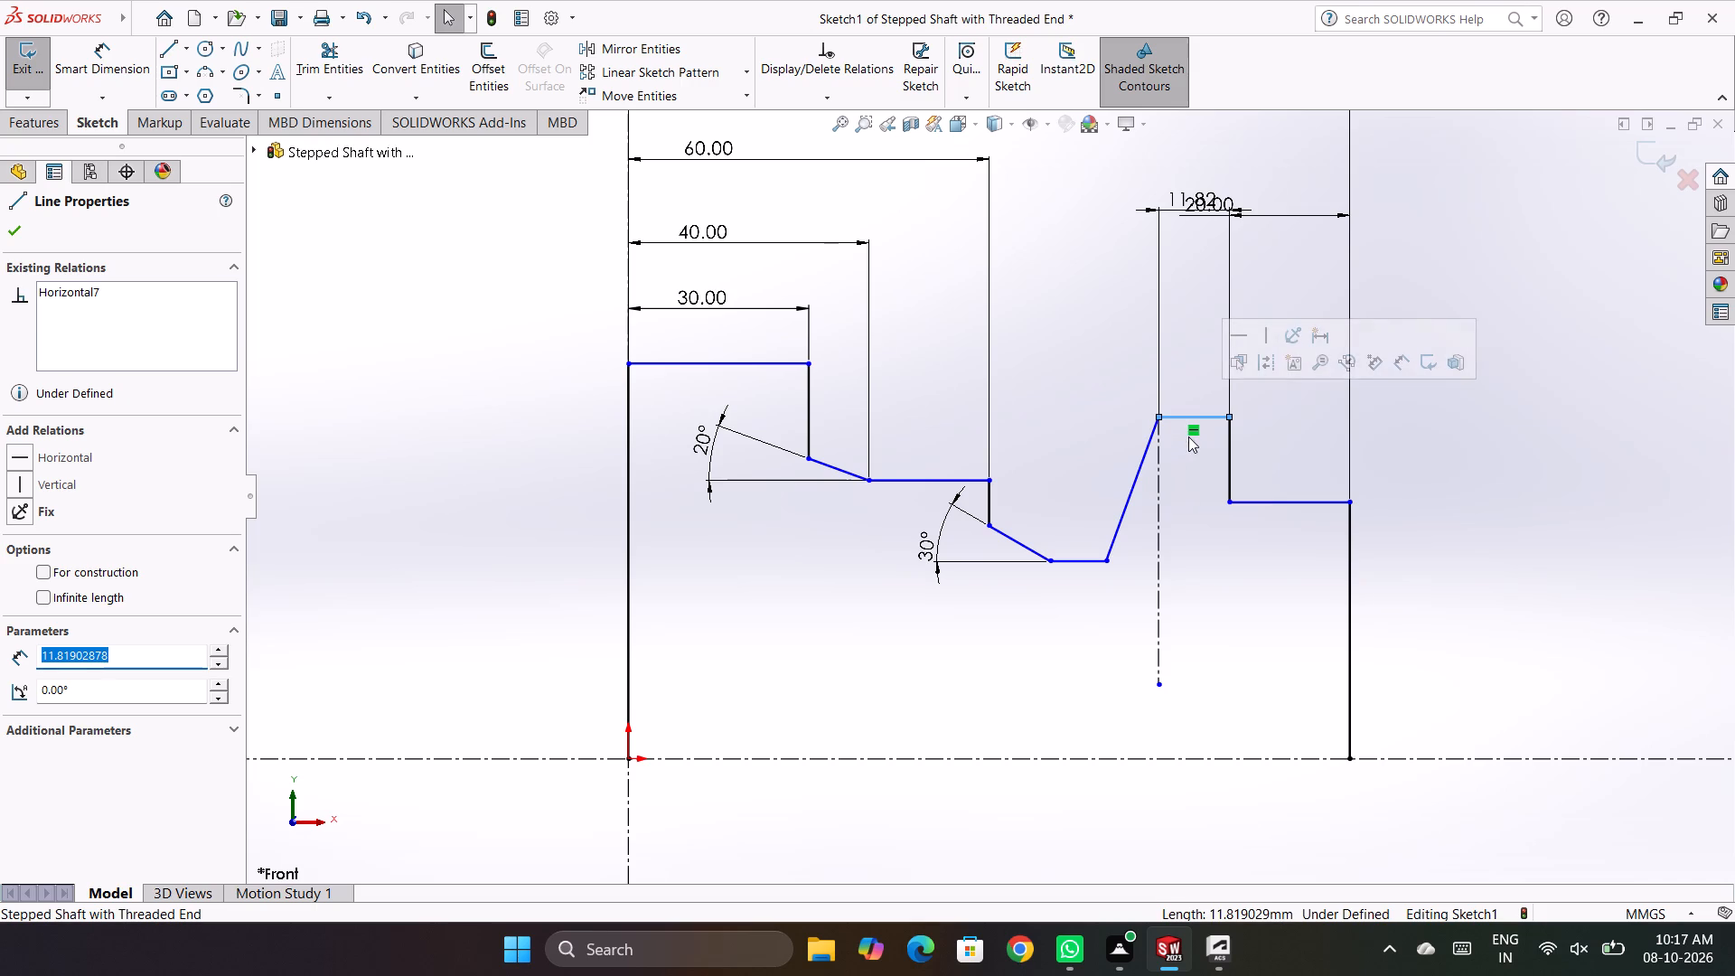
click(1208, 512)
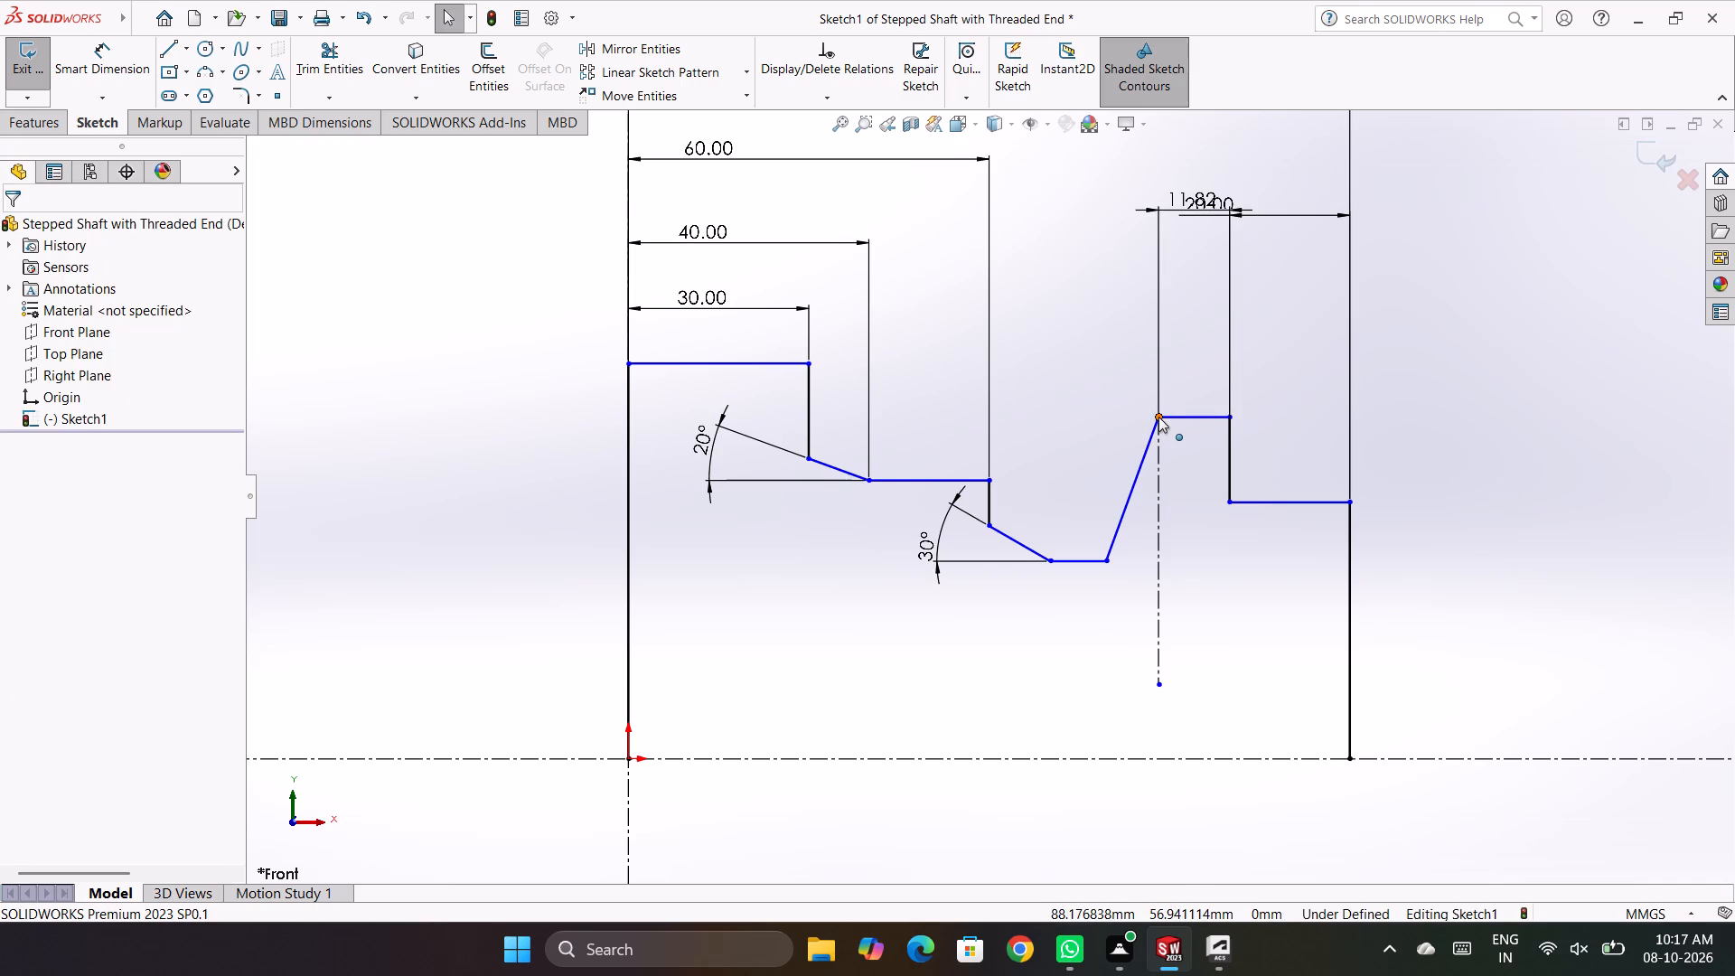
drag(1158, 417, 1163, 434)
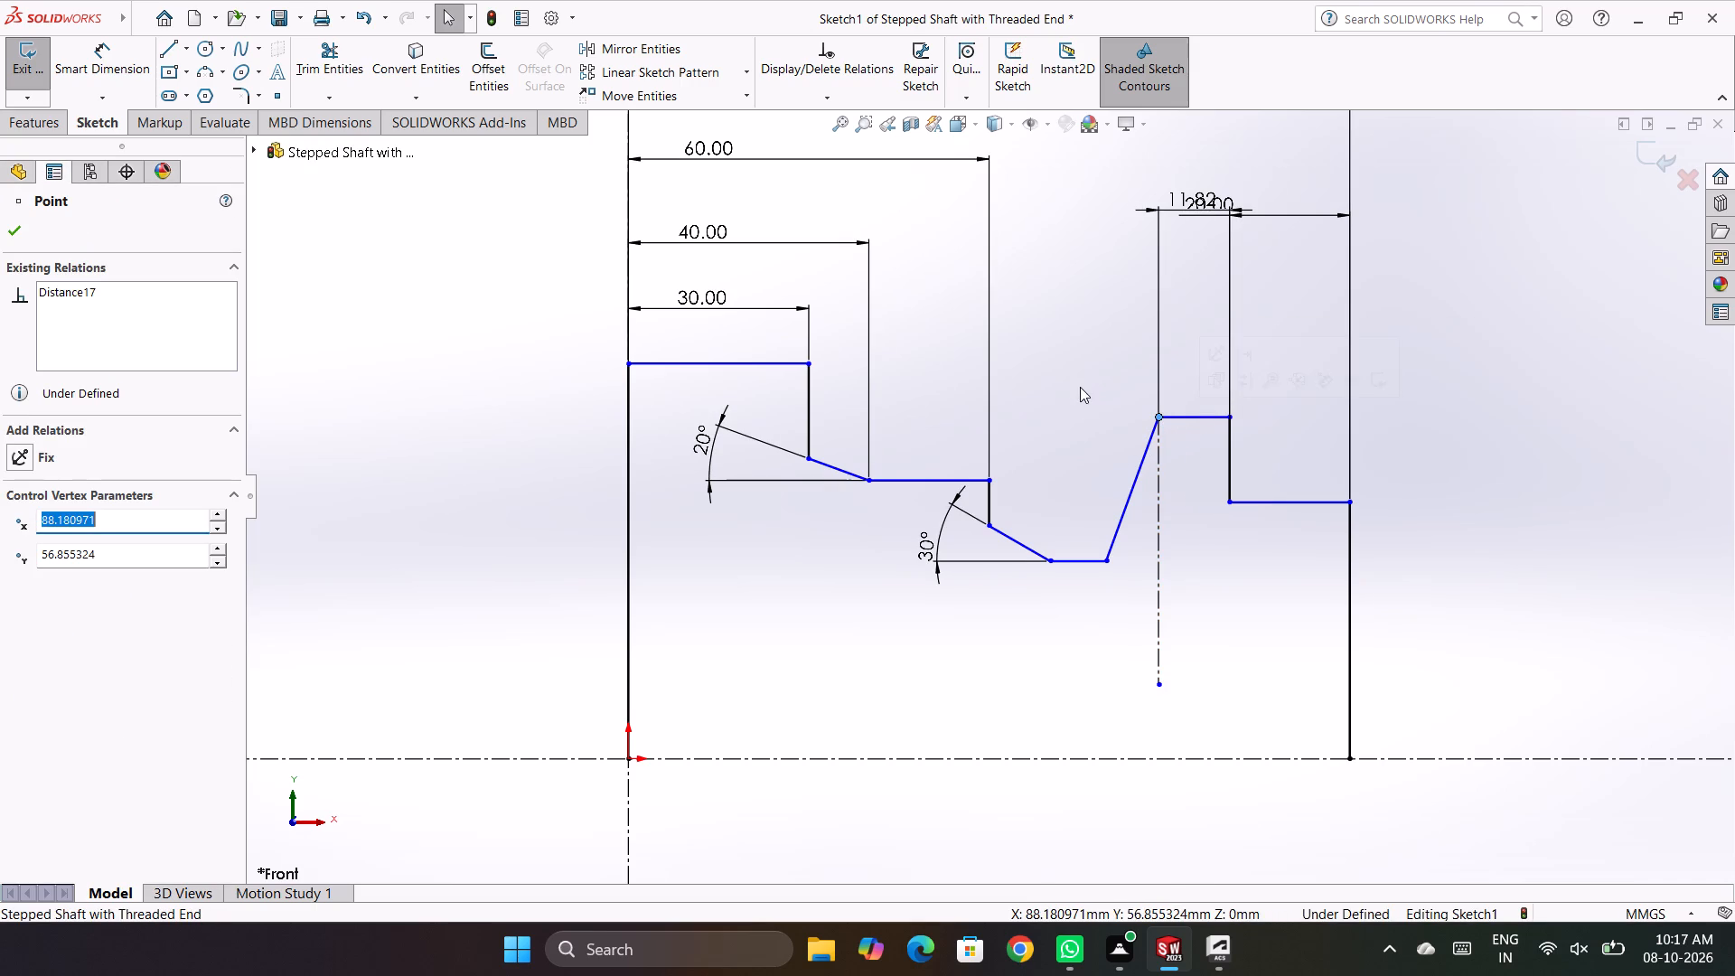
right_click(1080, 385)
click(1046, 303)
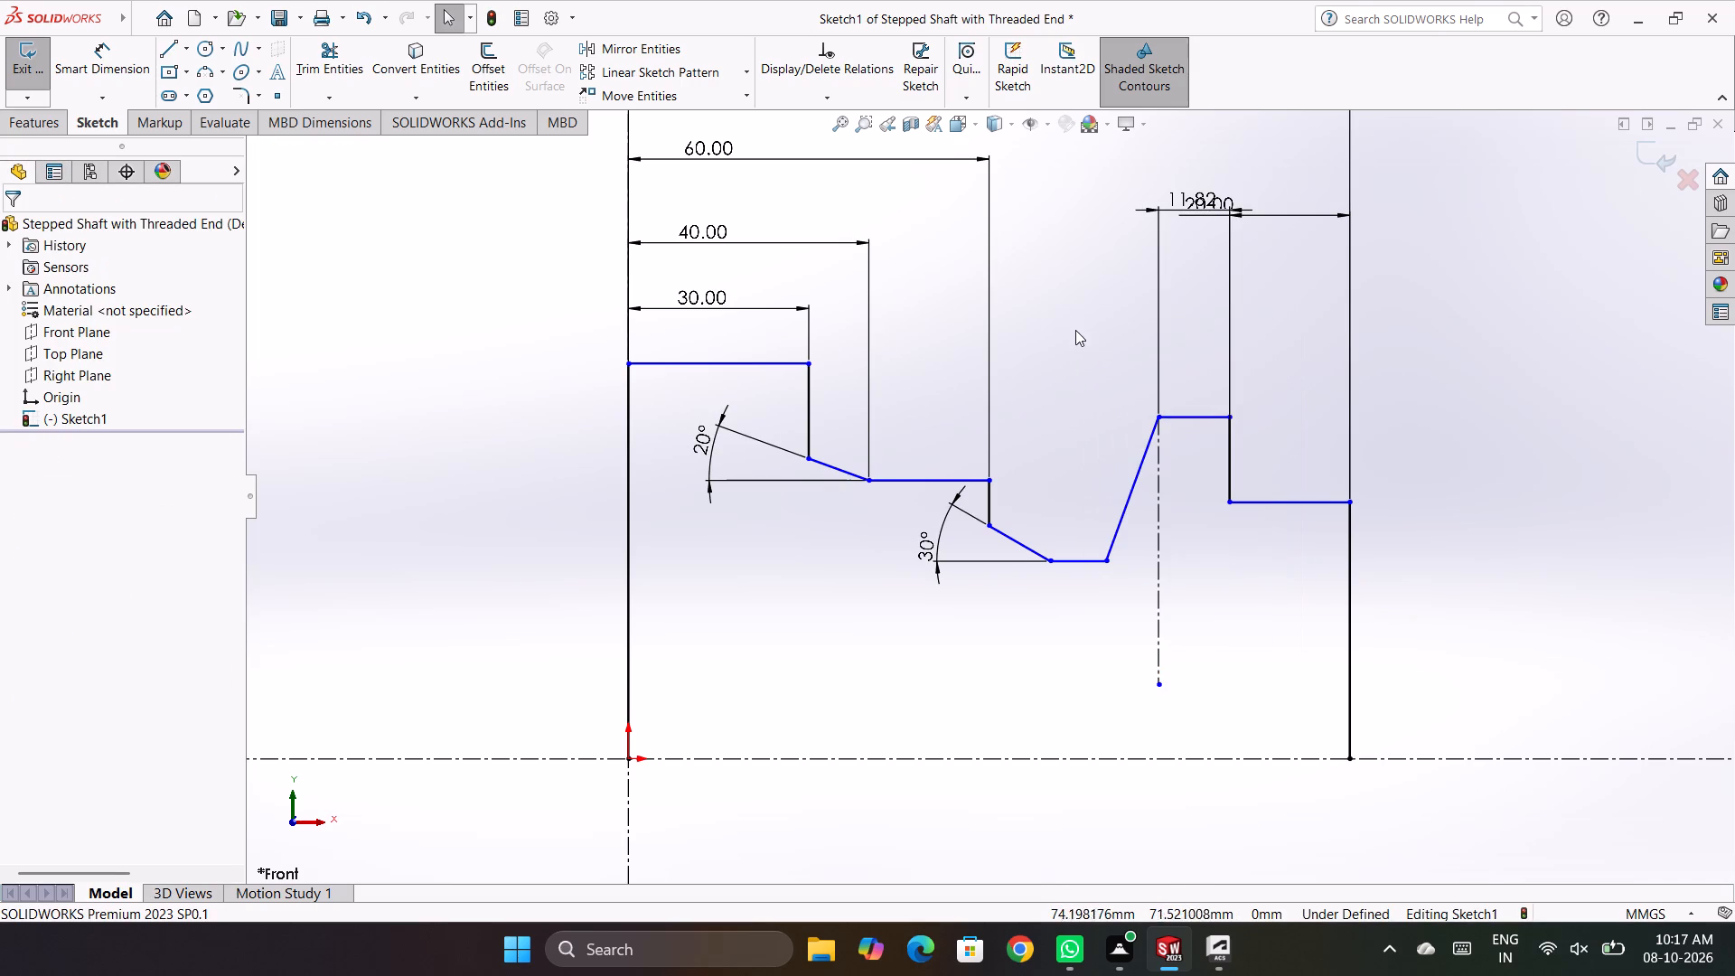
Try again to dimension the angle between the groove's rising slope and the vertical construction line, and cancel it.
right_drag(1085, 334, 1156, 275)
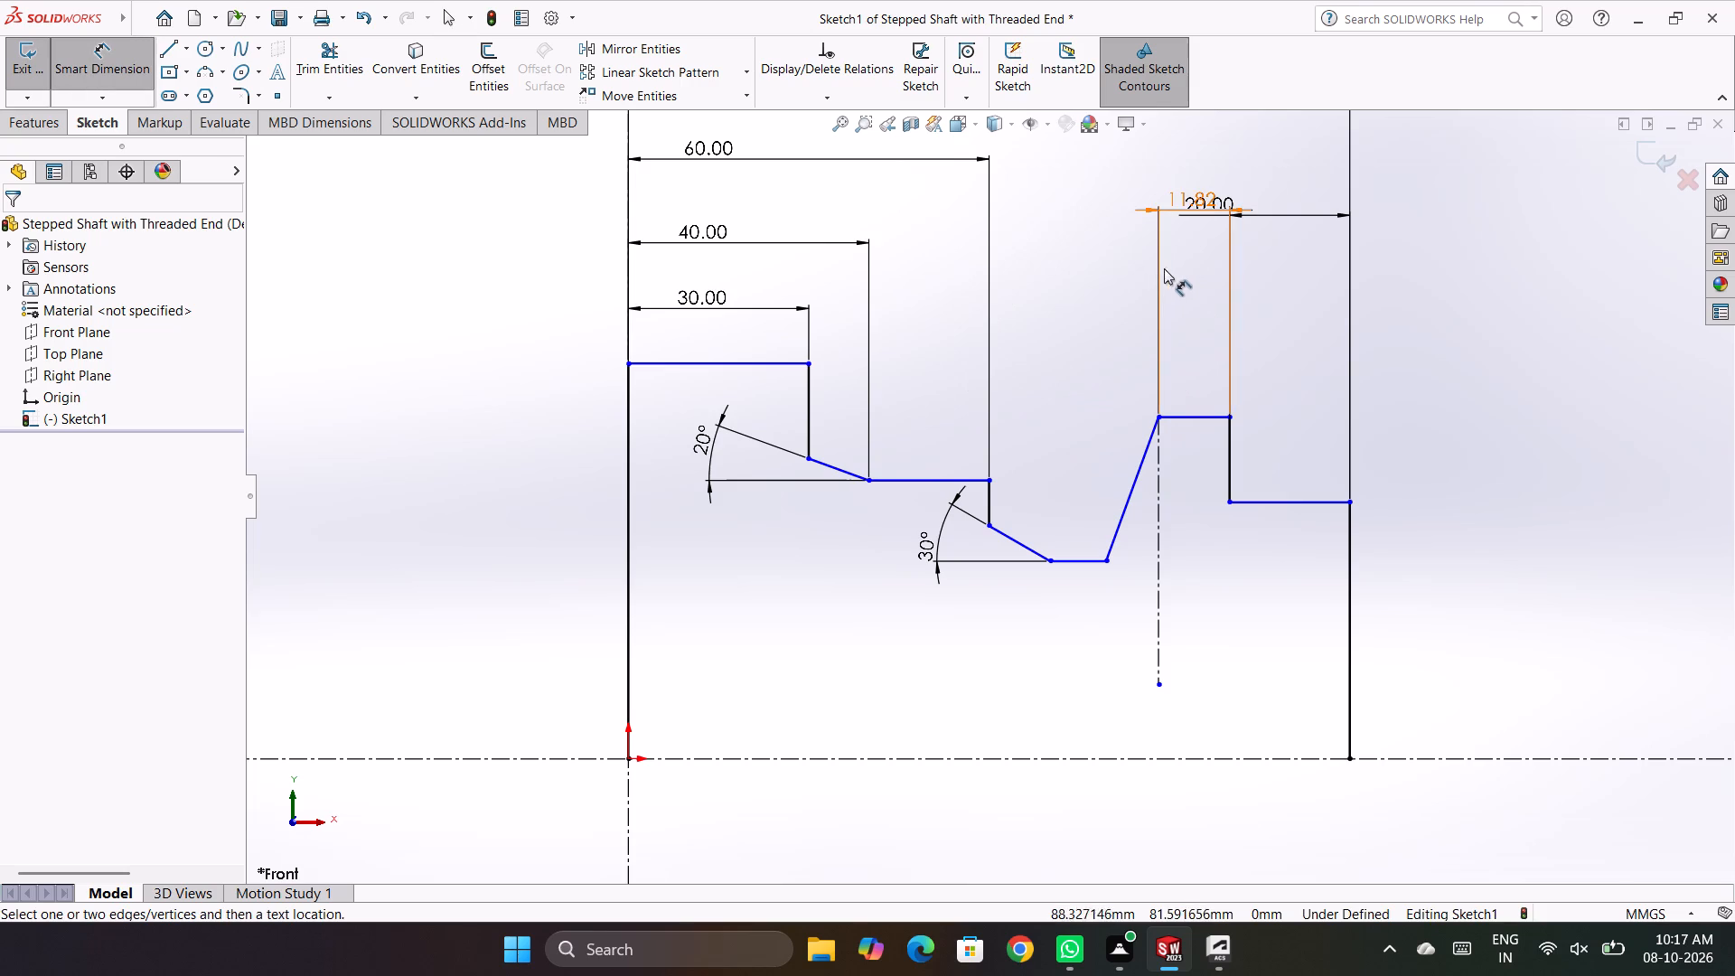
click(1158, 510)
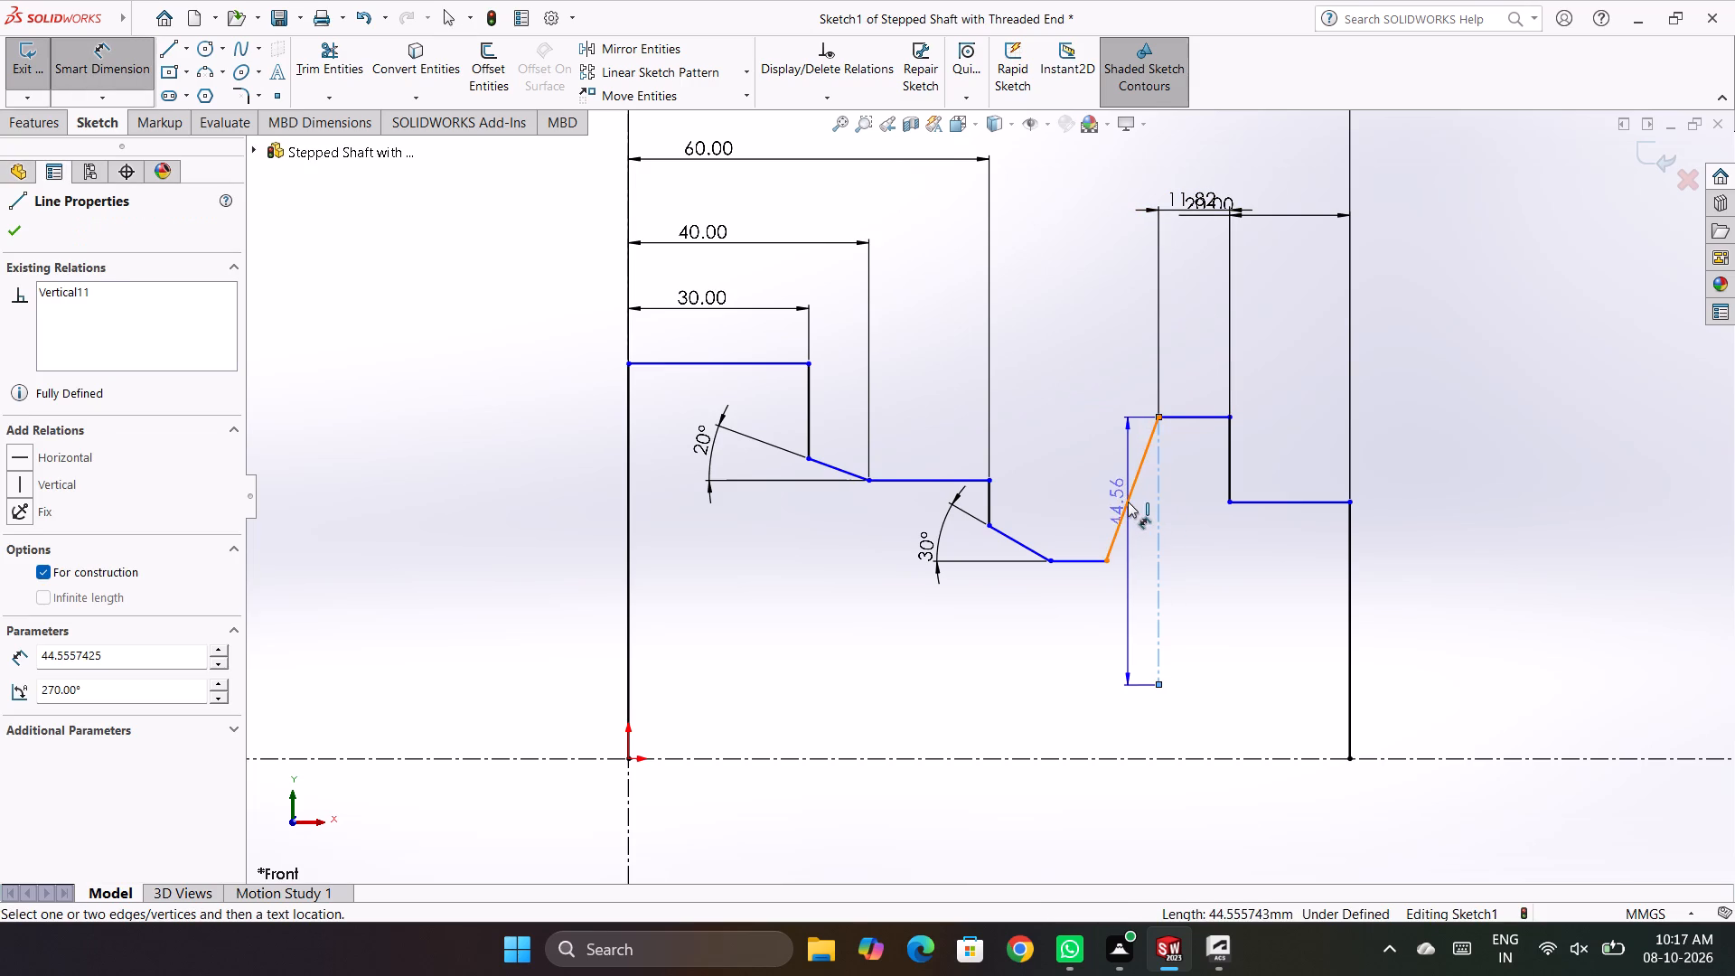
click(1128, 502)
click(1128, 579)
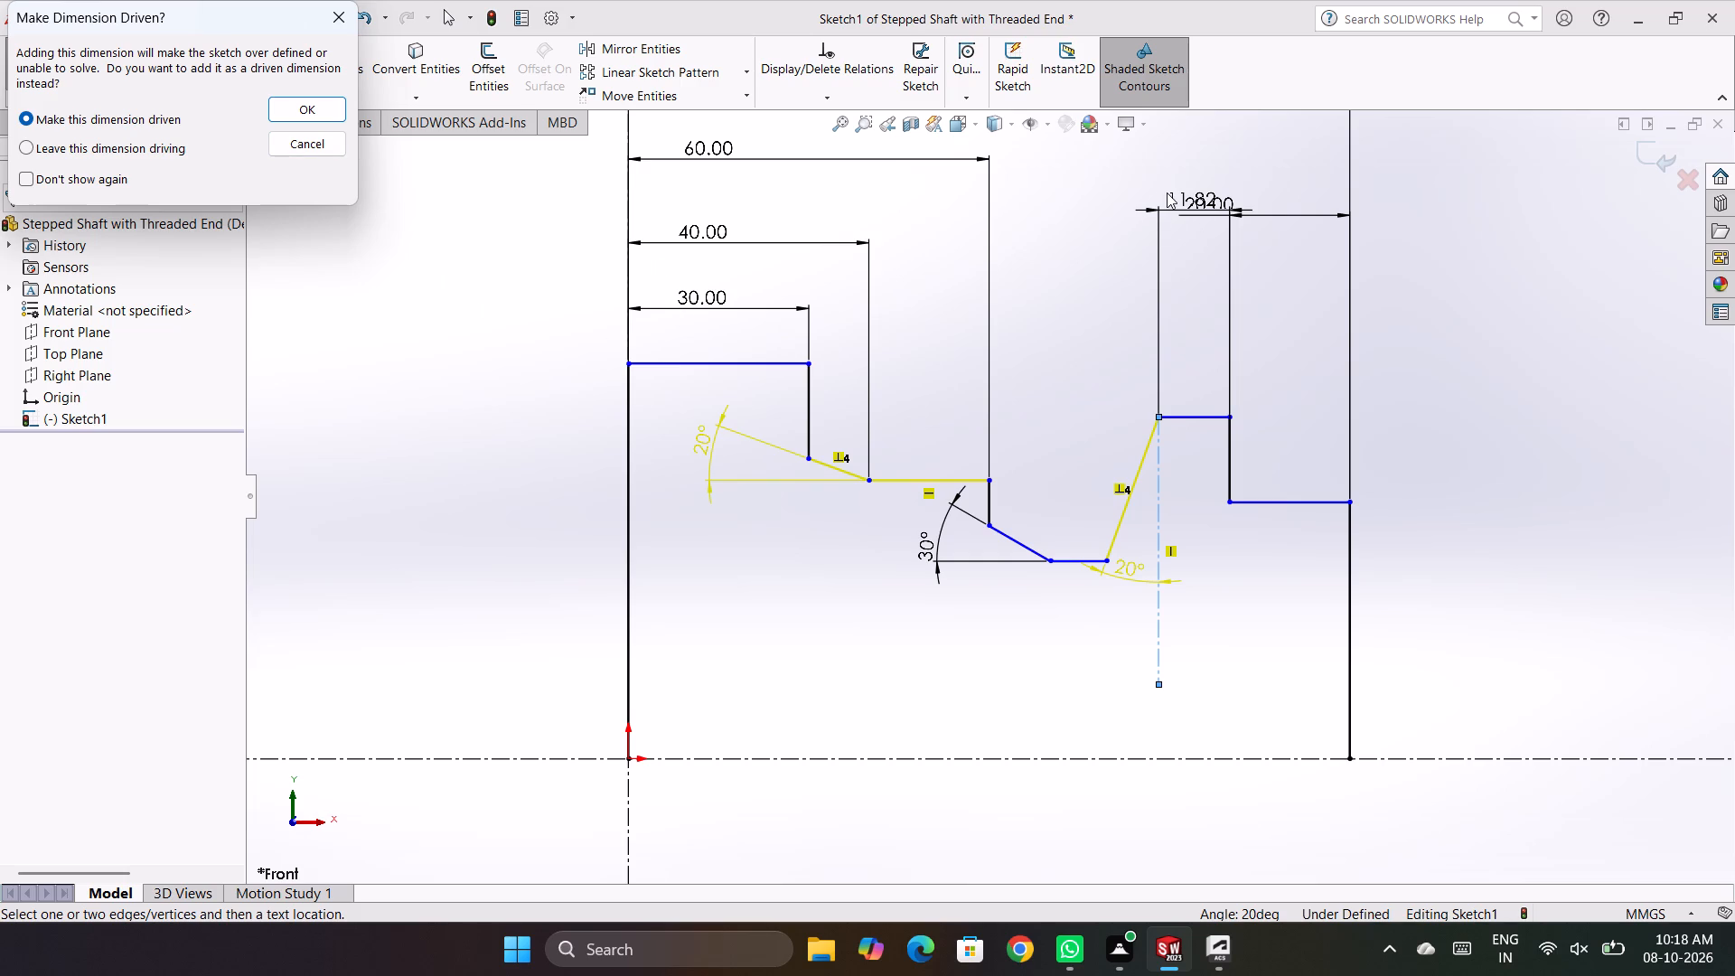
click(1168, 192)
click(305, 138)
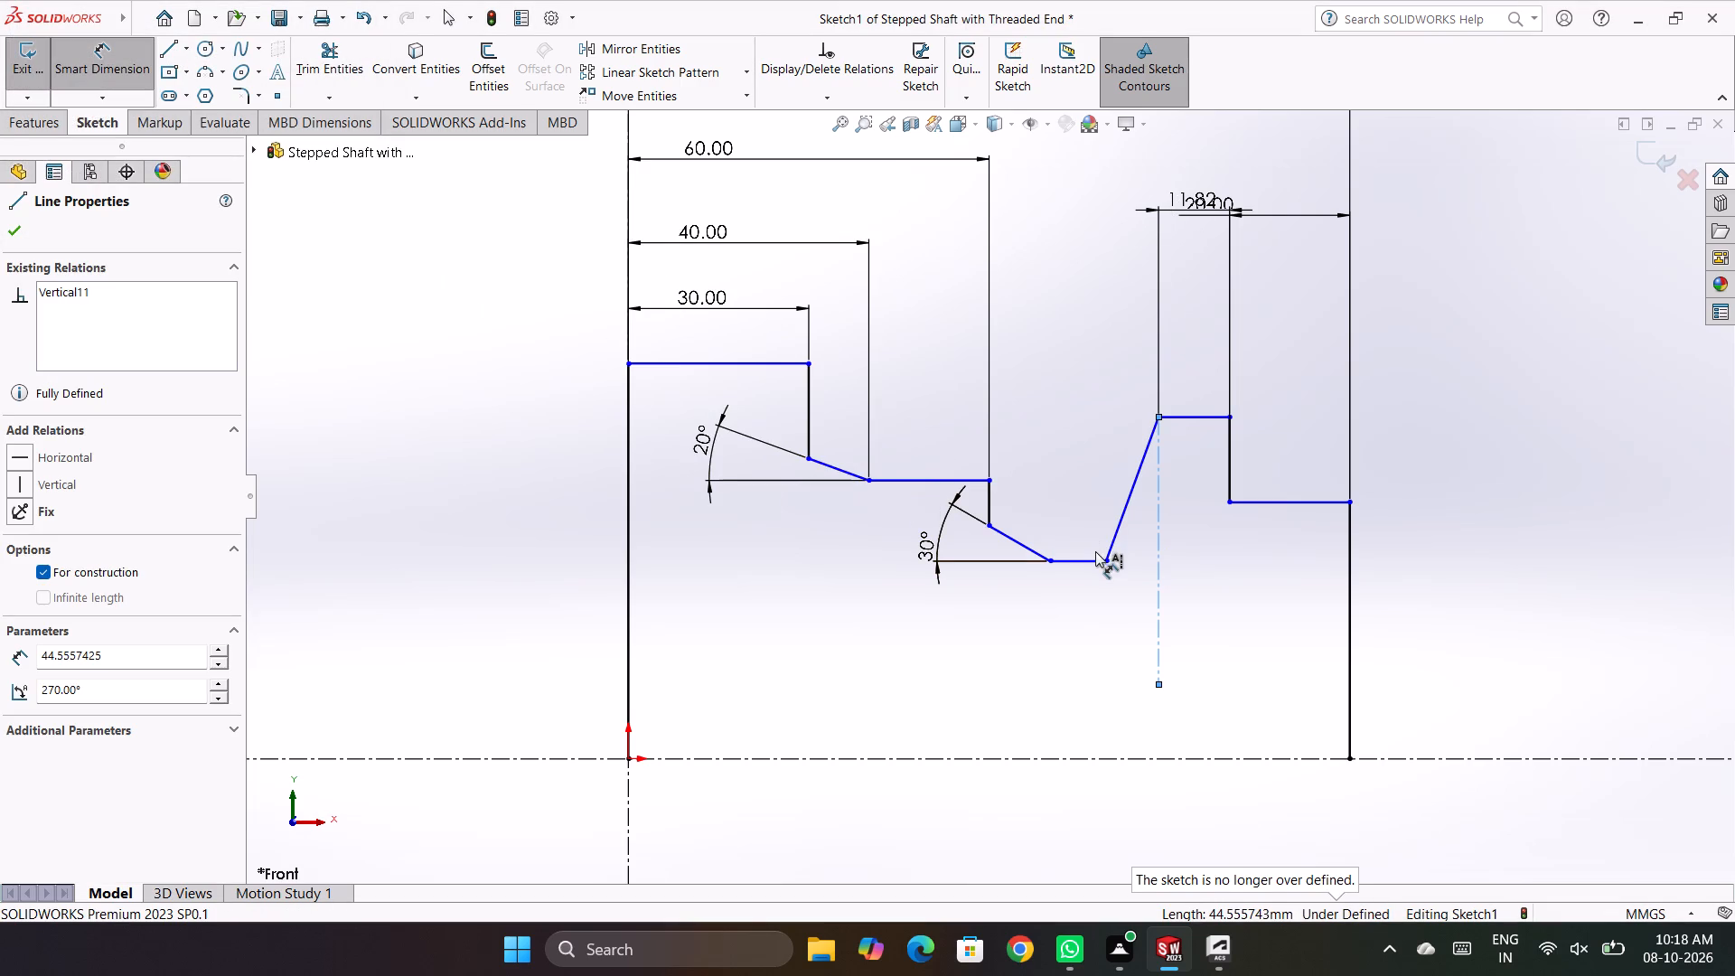
Delete the vertical construction line and the groove's rising slope from the sketch.
key(Delete)
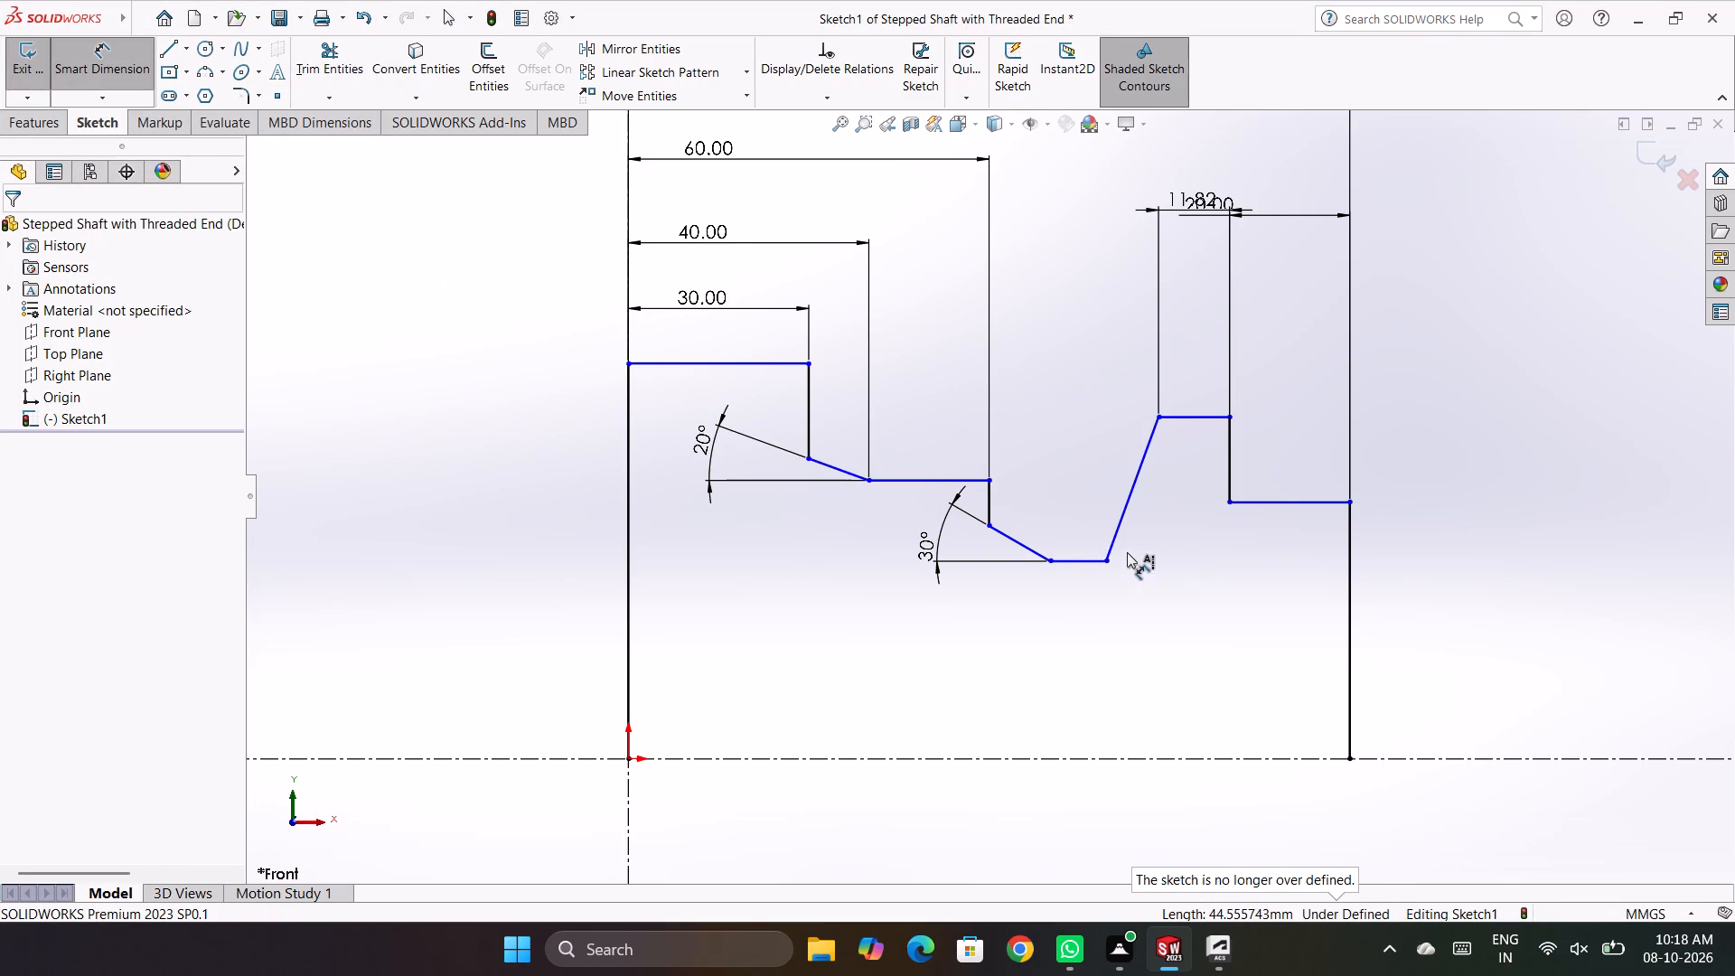
click(1131, 493)
key(Delete)
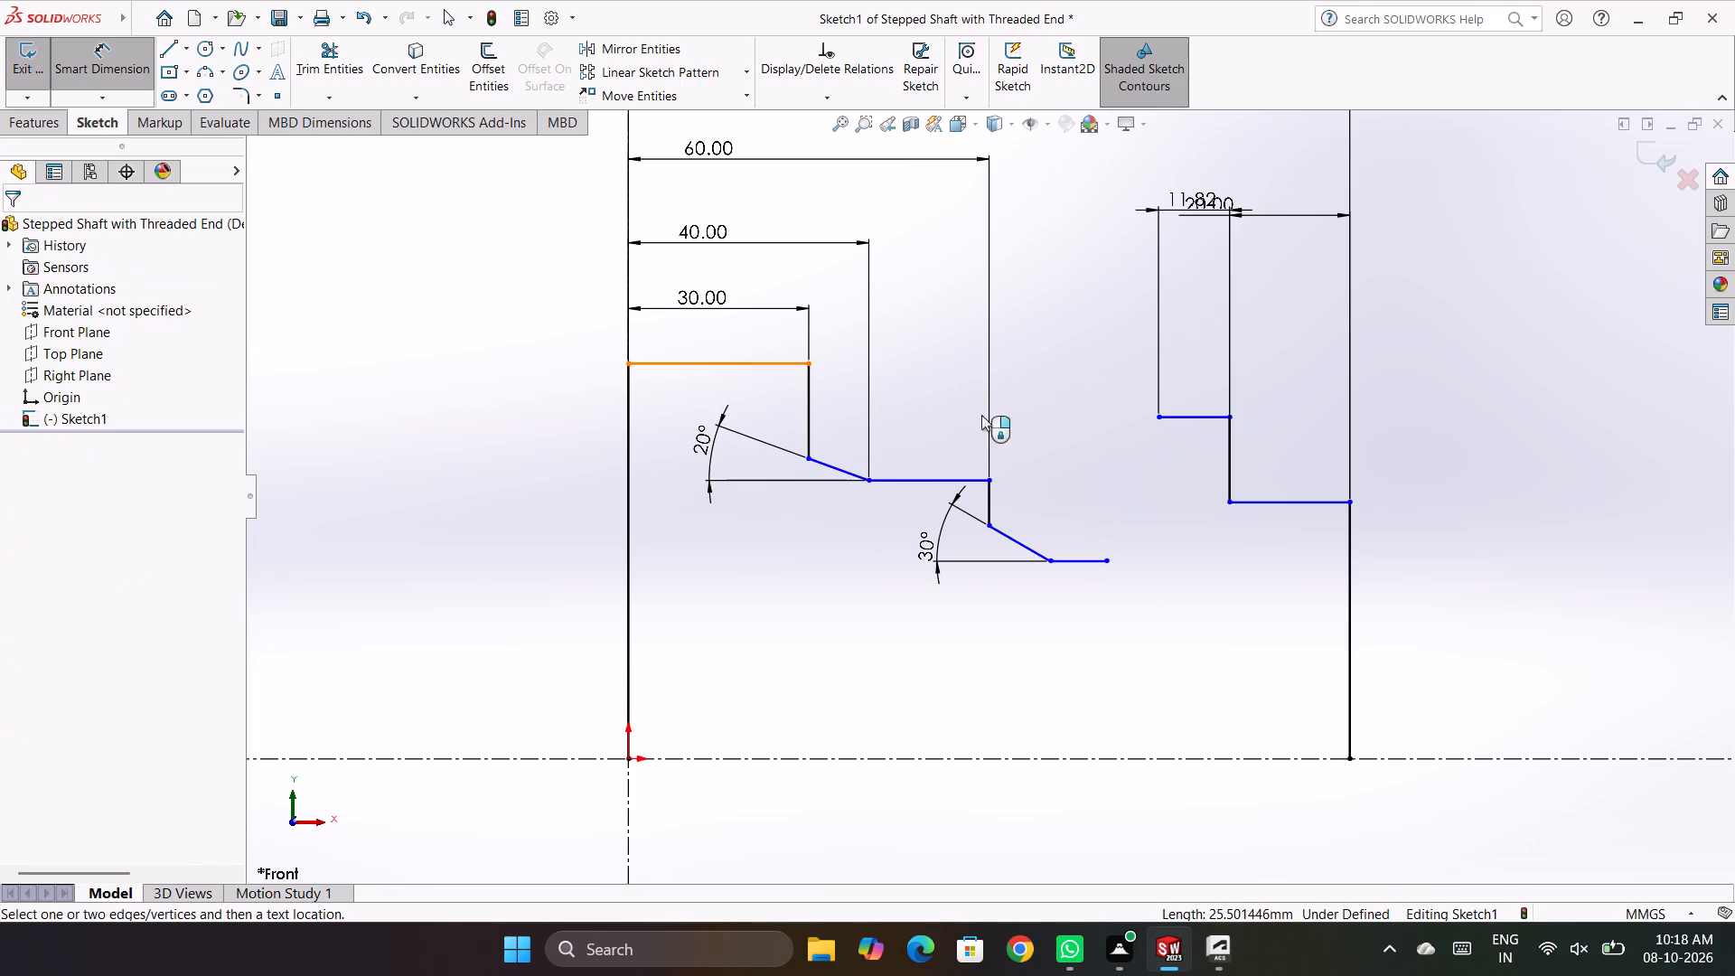
Delete the short horizontal groove floor line at the foot of the 30° falling slope.
click(1107, 554)
drag(1105, 560, 1075, 562)
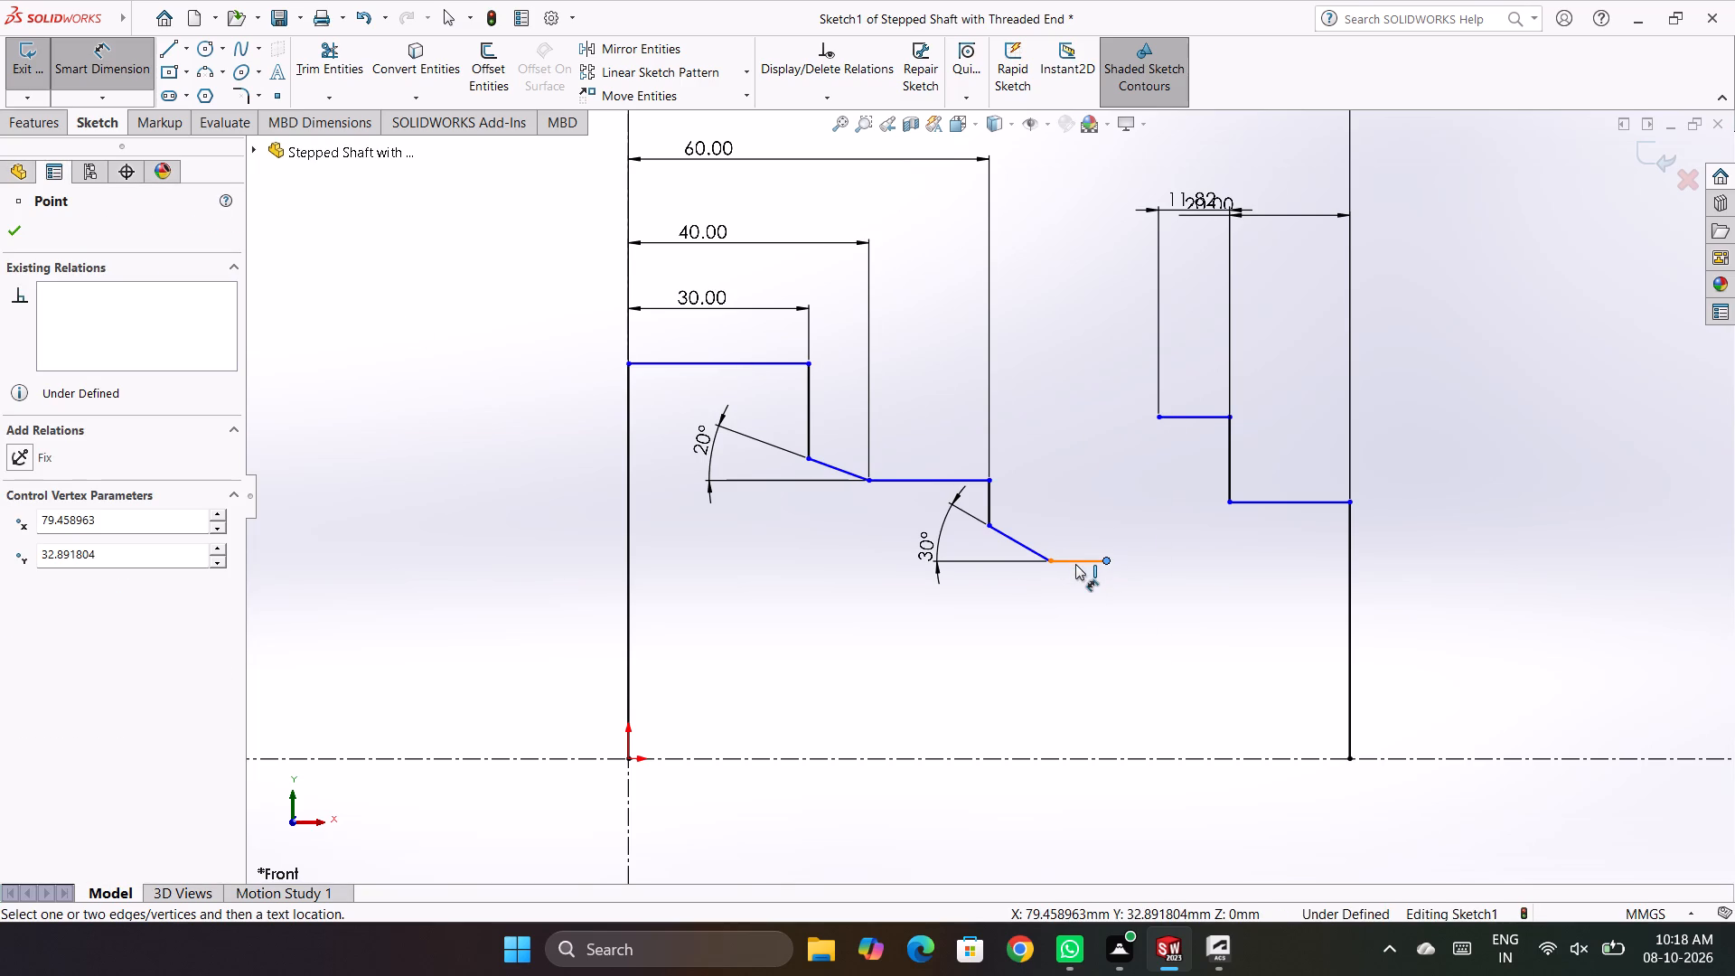
click(1075, 564)
key(Delete)
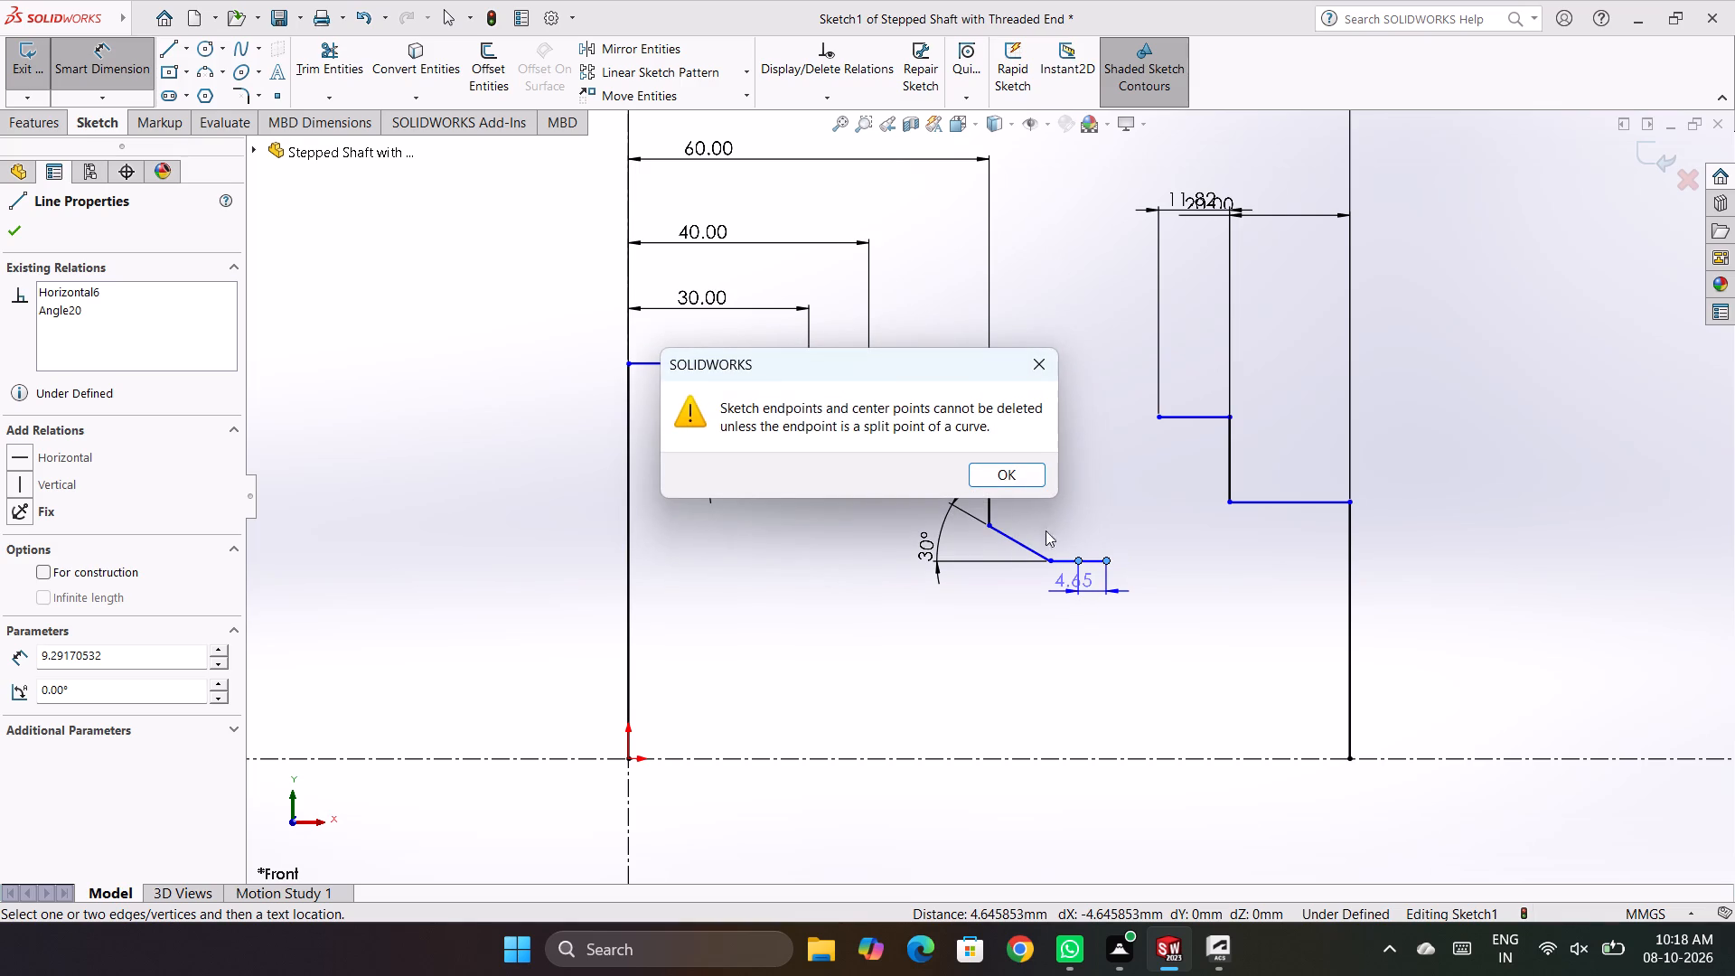
click(999, 471)
click(1009, 476)
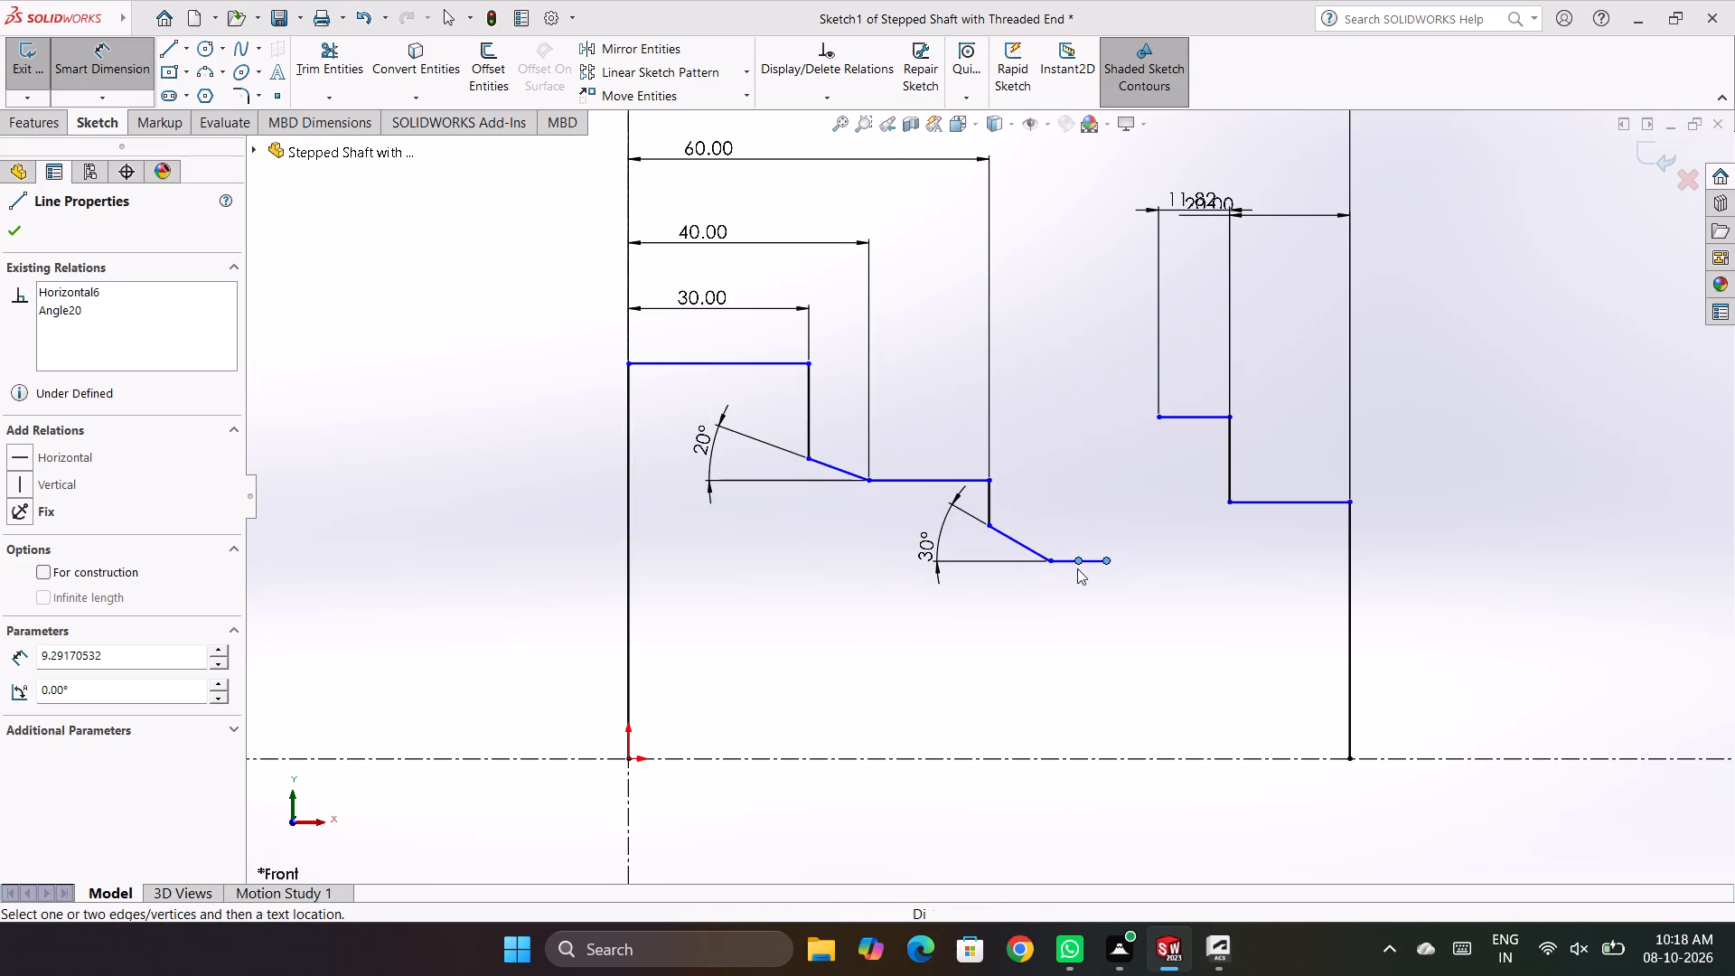
click(1088, 558)
key(Delete)
key(Delete)
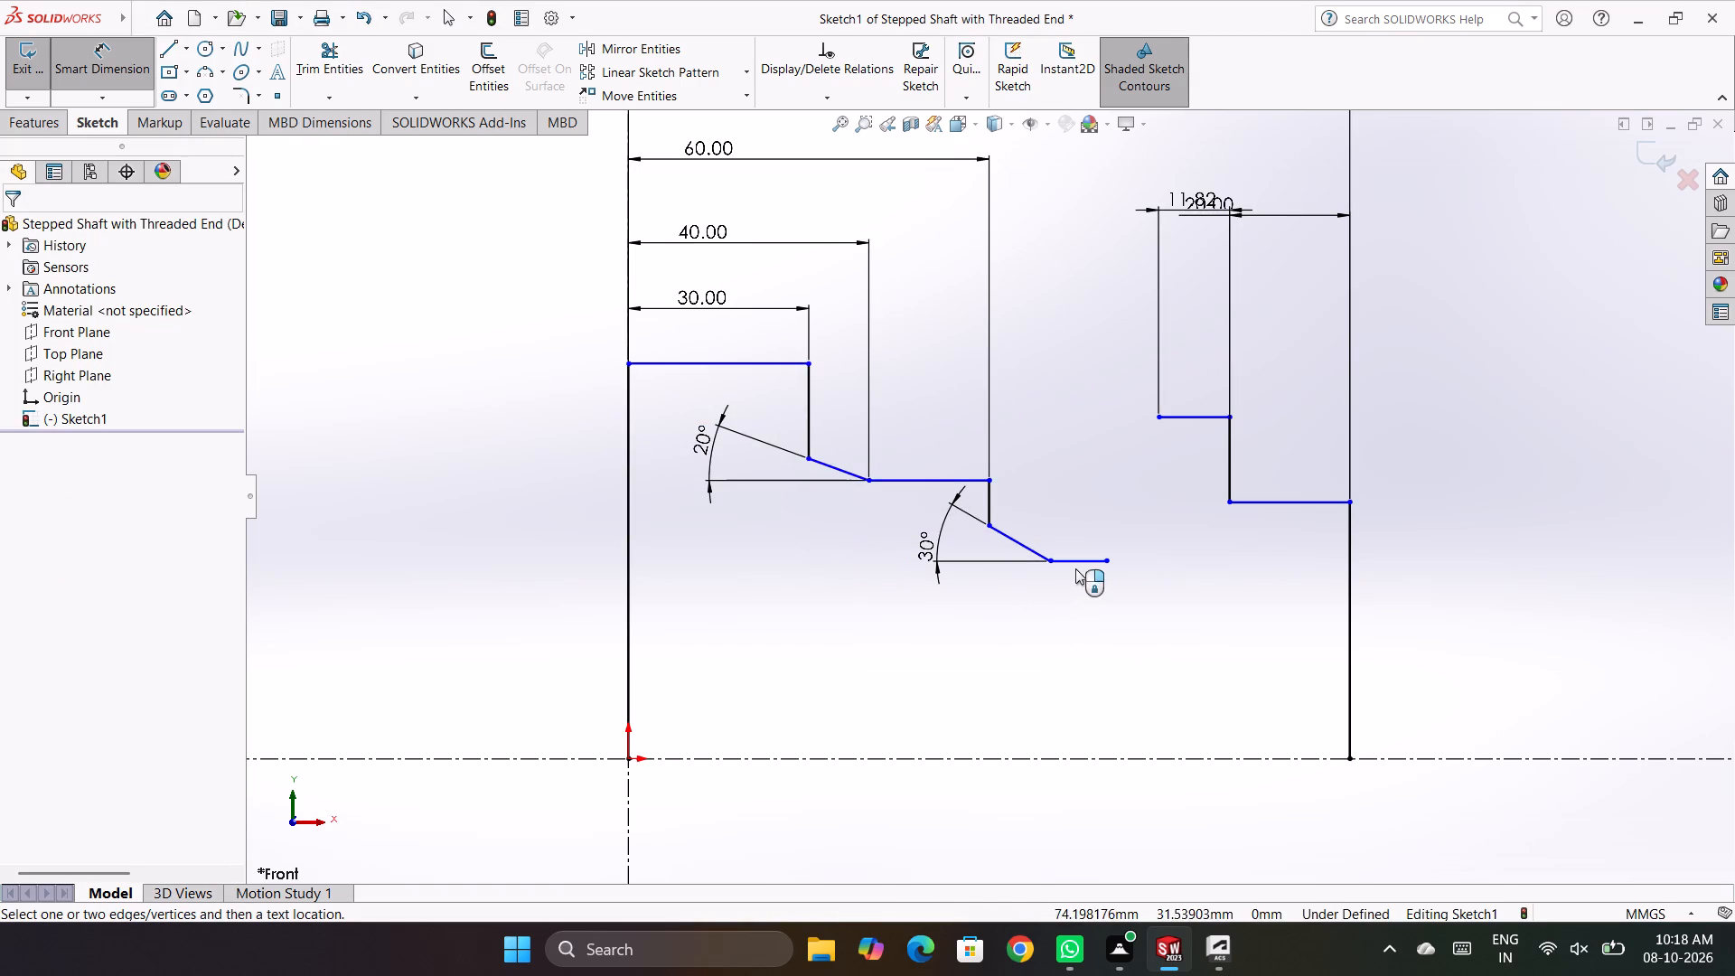
click(1076, 561)
key(Delete)
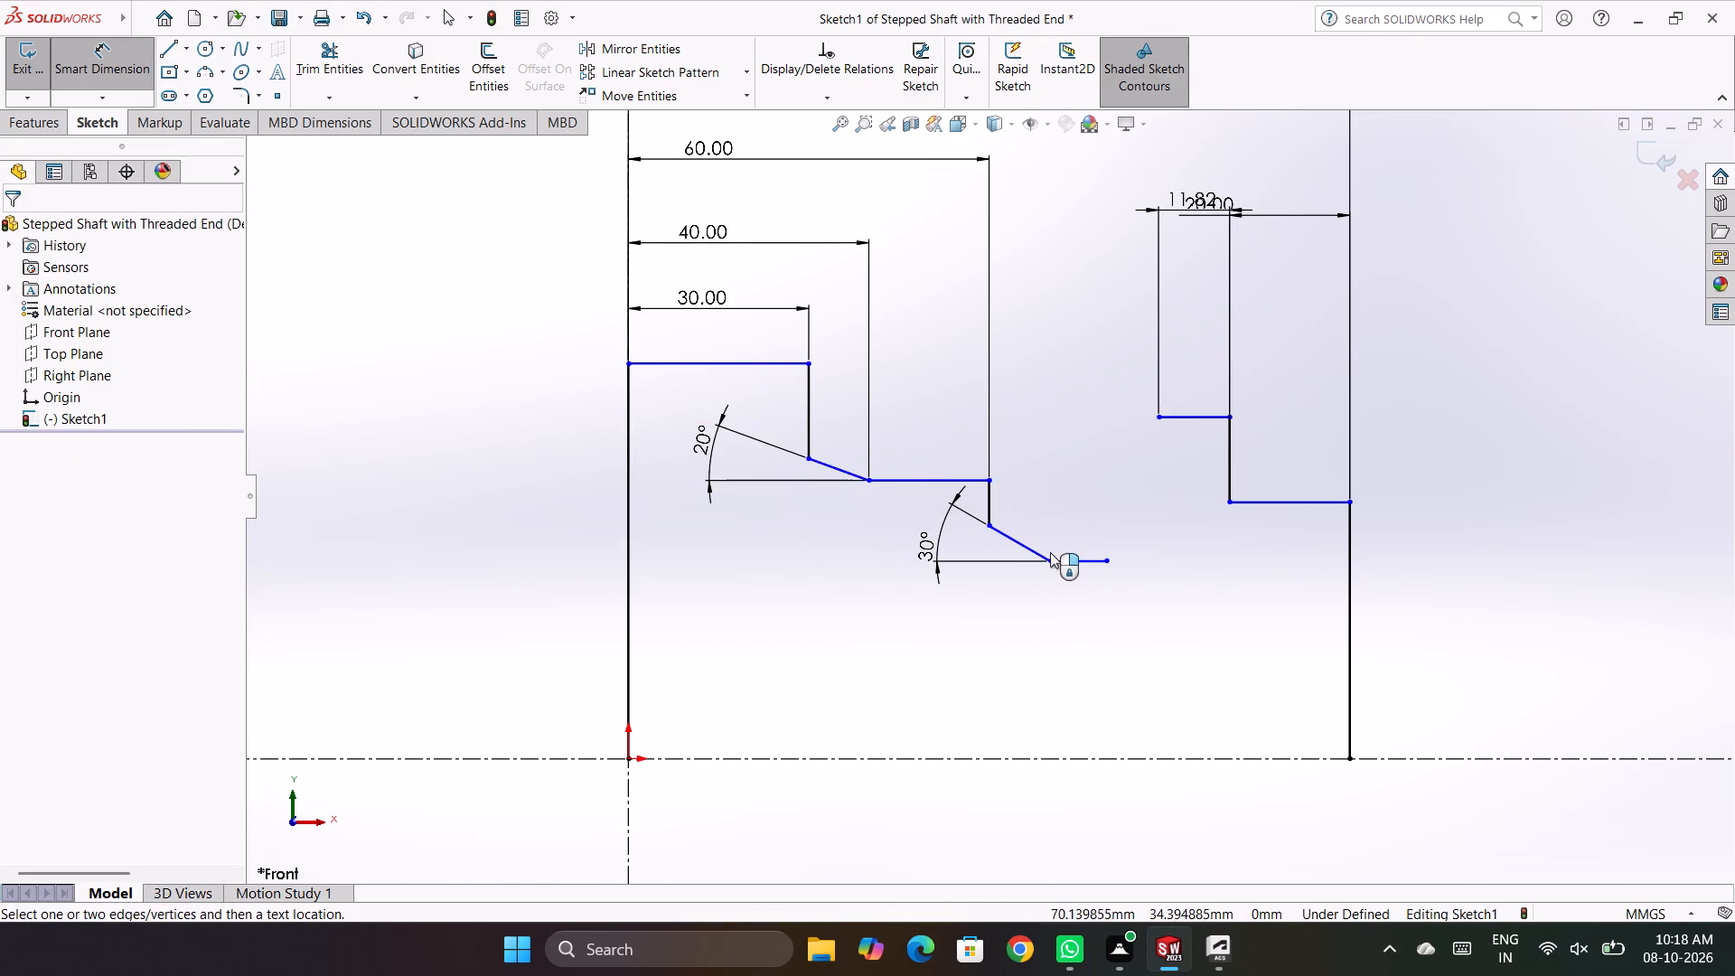
click(1071, 559)
key(Delete)
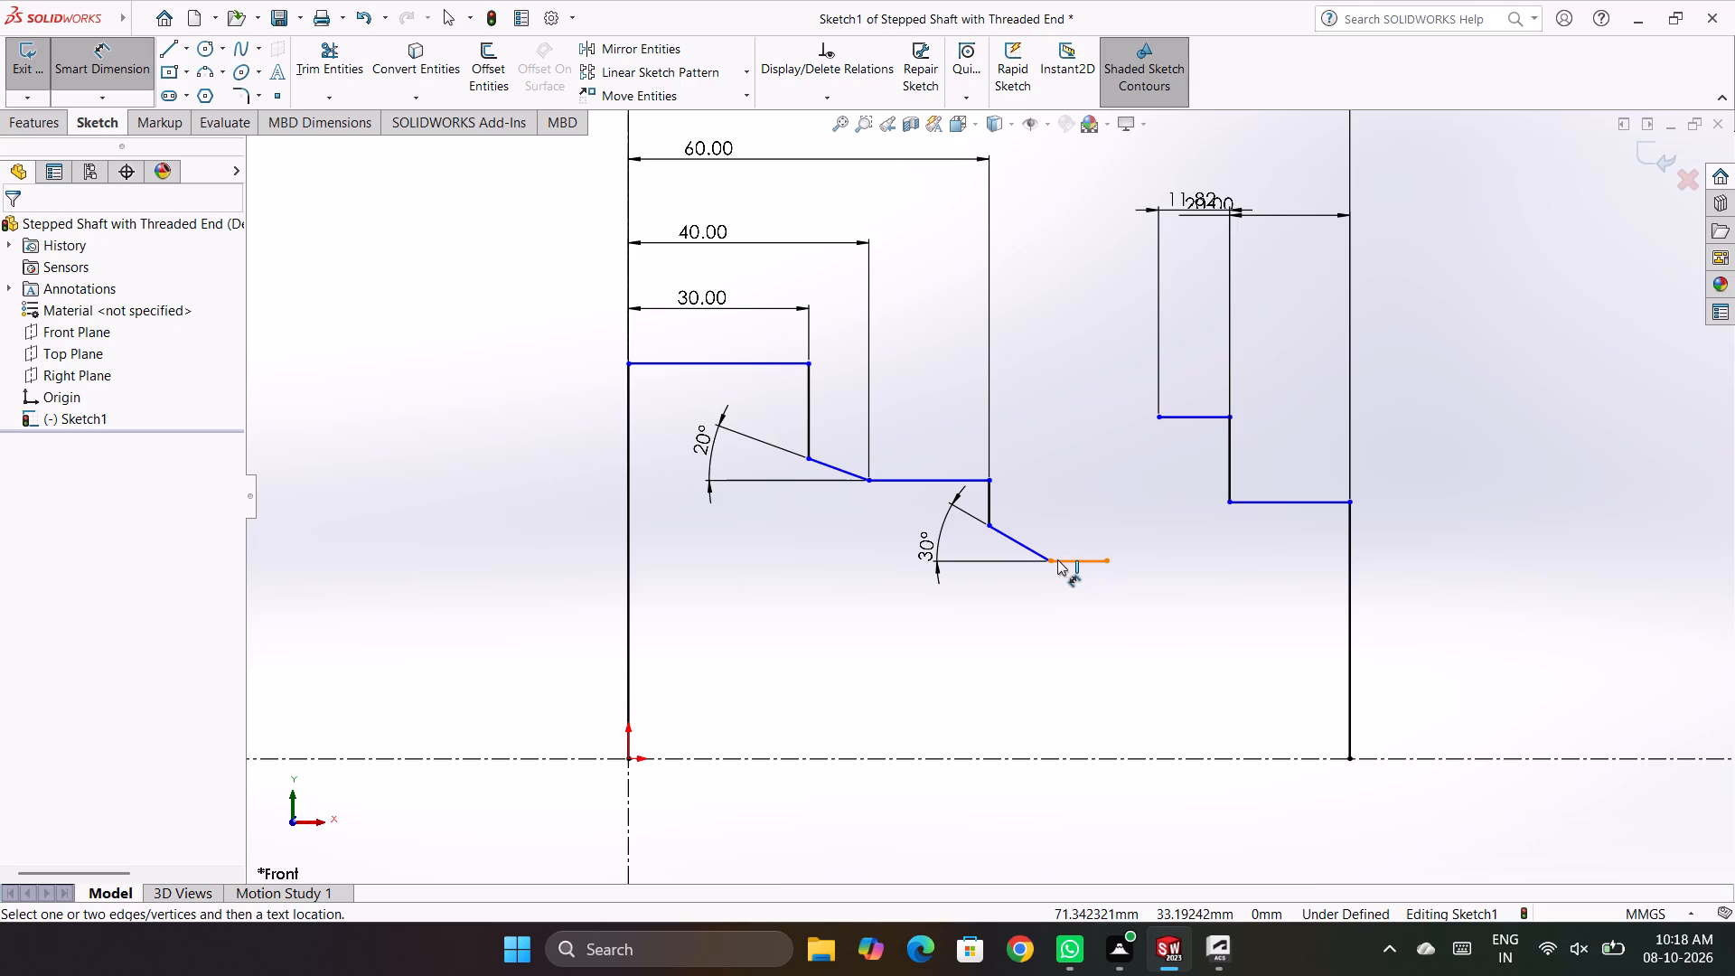
click(1058, 558)
key(Delete)
click(1064, 558)
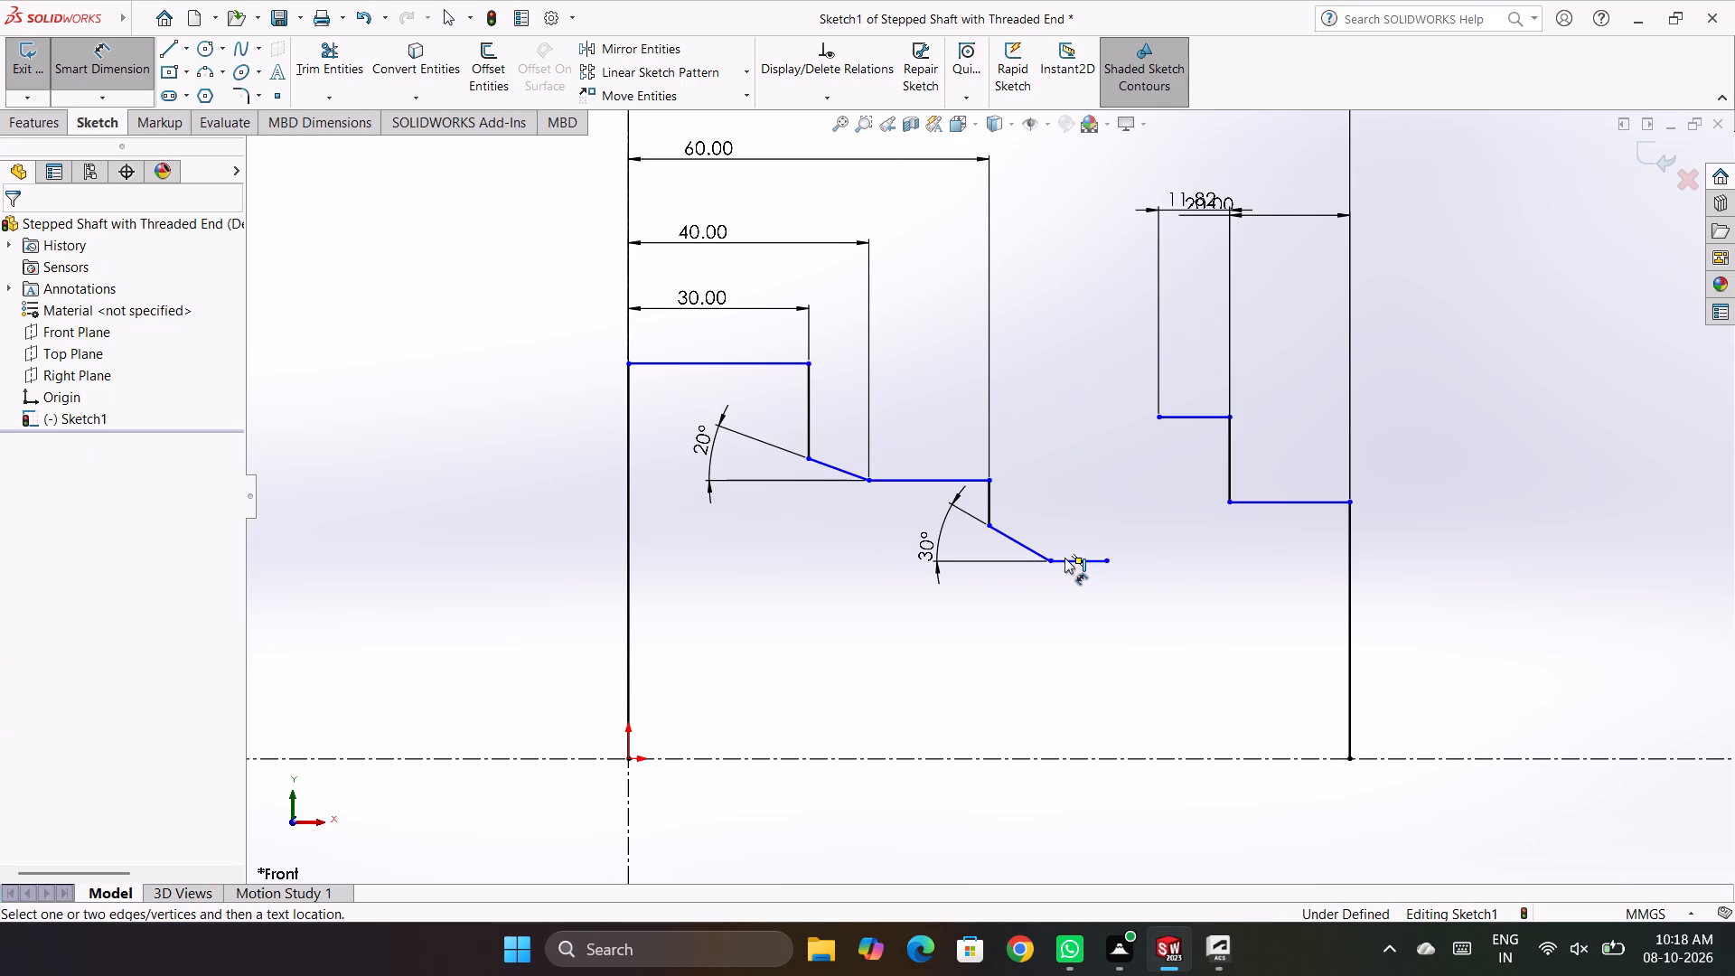
key(Escape)
key(Escape)
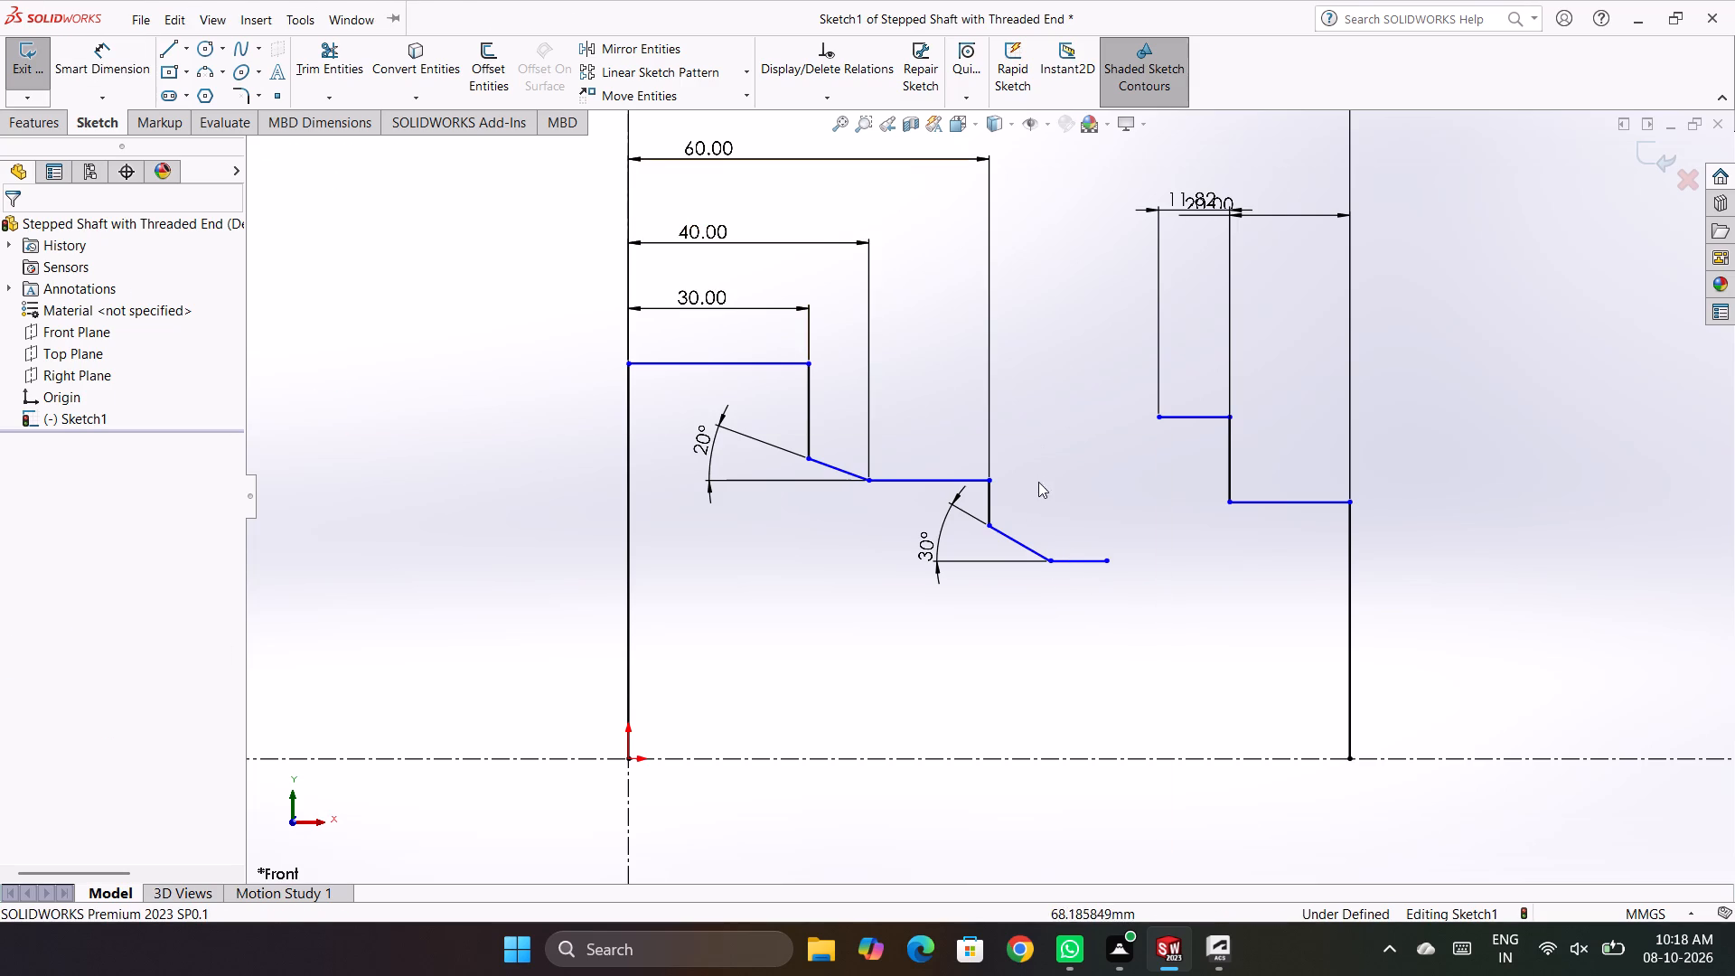
click(1065, 558)
key(Delete)
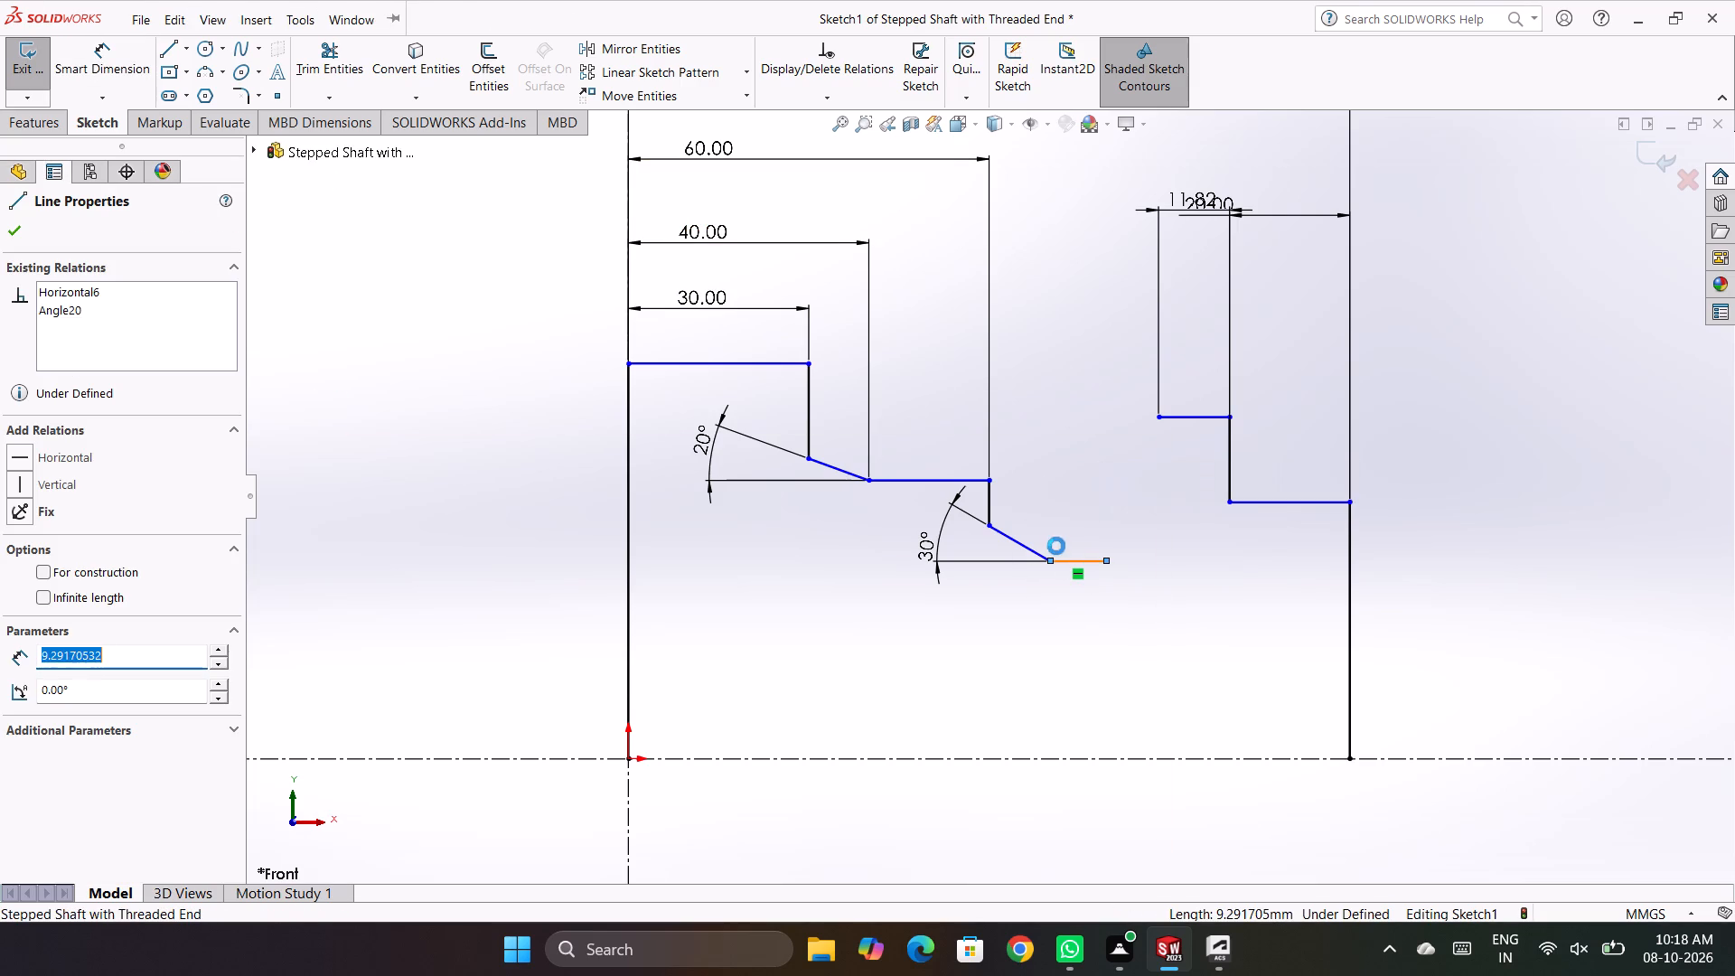
click(759, 504)
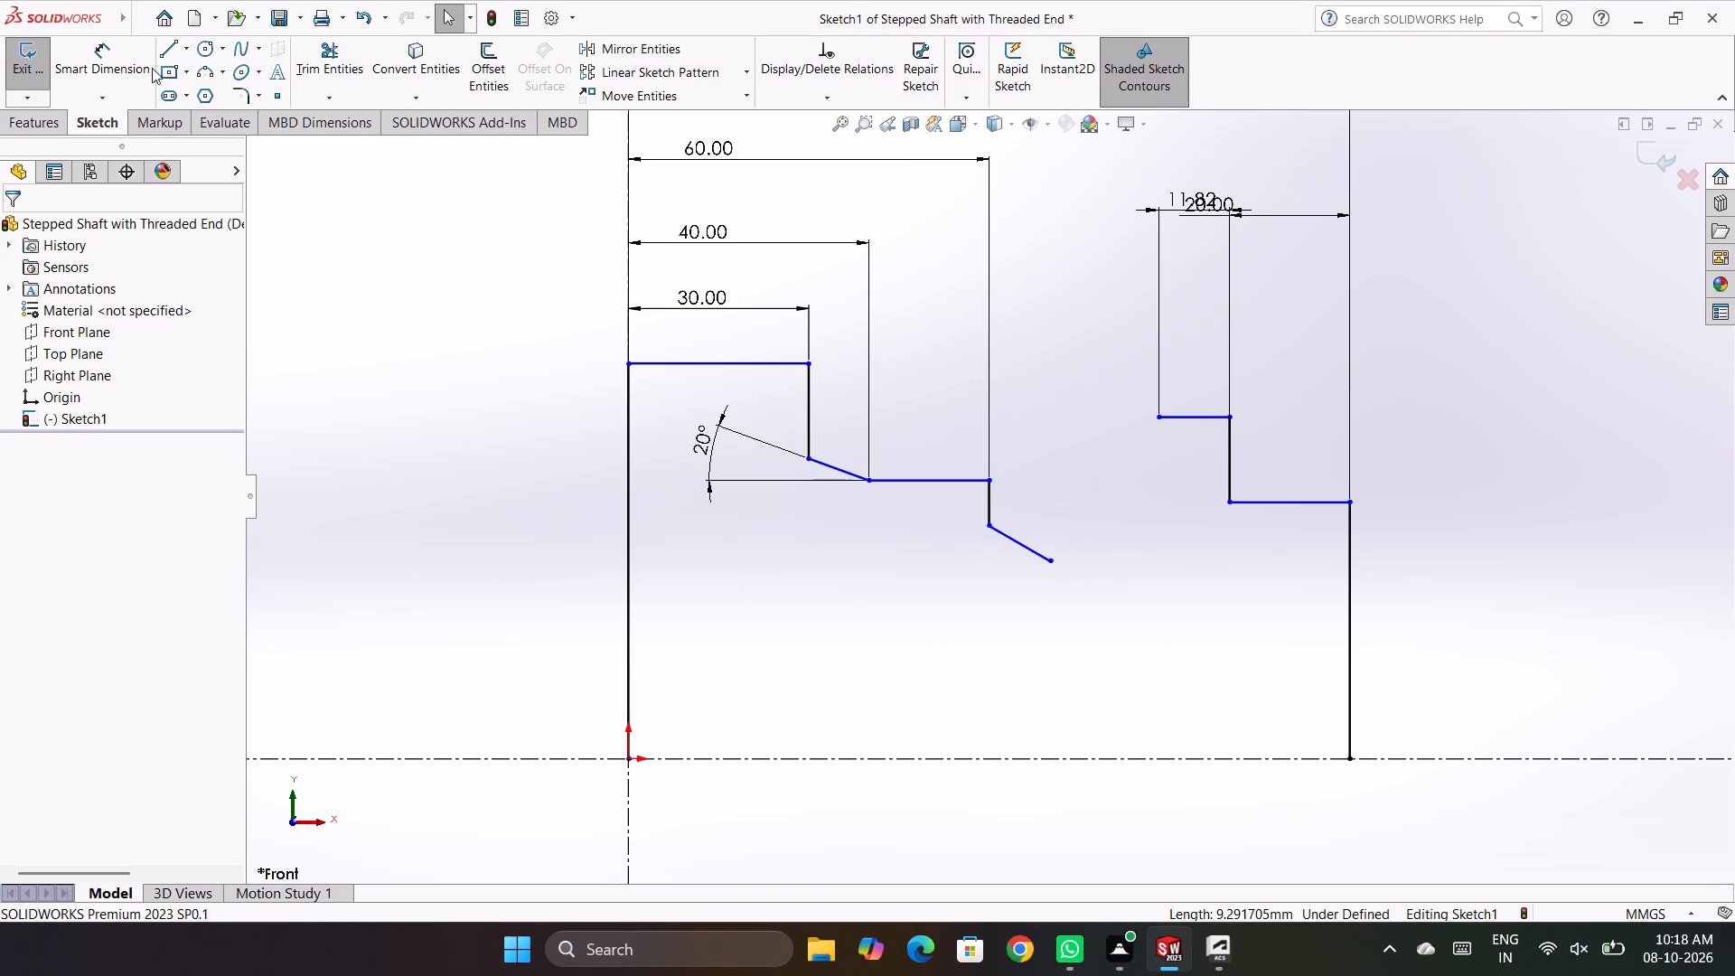
Redraw the groove's rising slope from its top corner and a horizontal floor about 10.8 mm long joining the falling slope.
click(177, 44)
click(1159, 418)
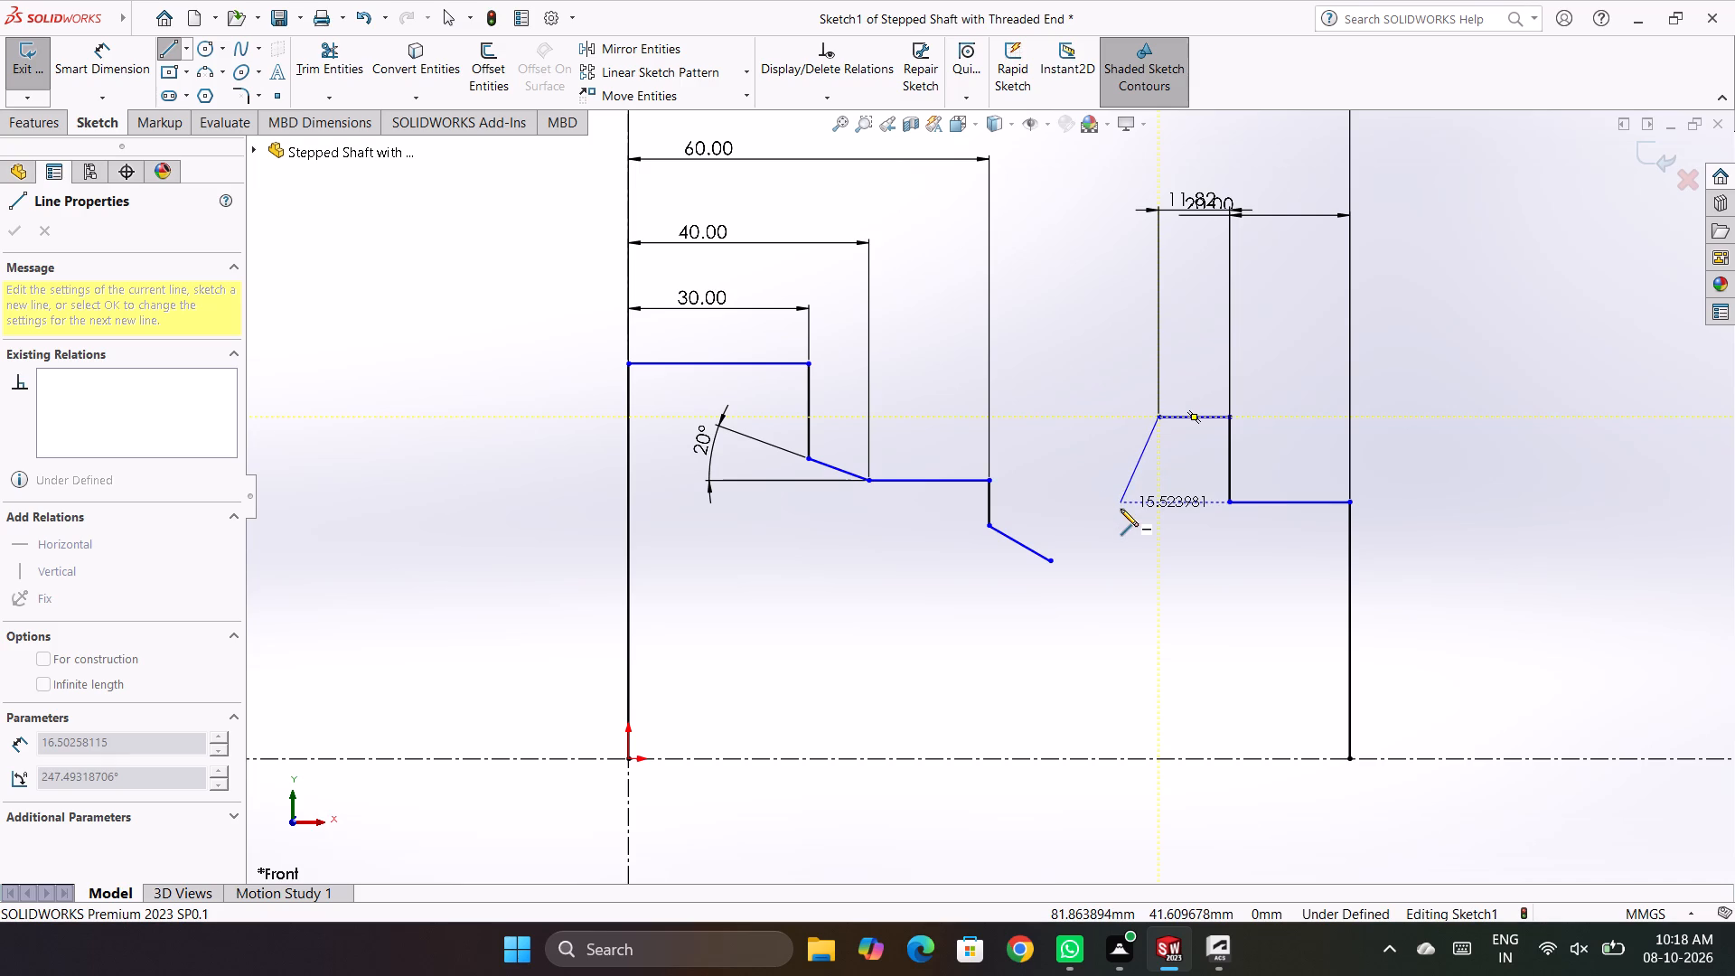
click(1115, 556)
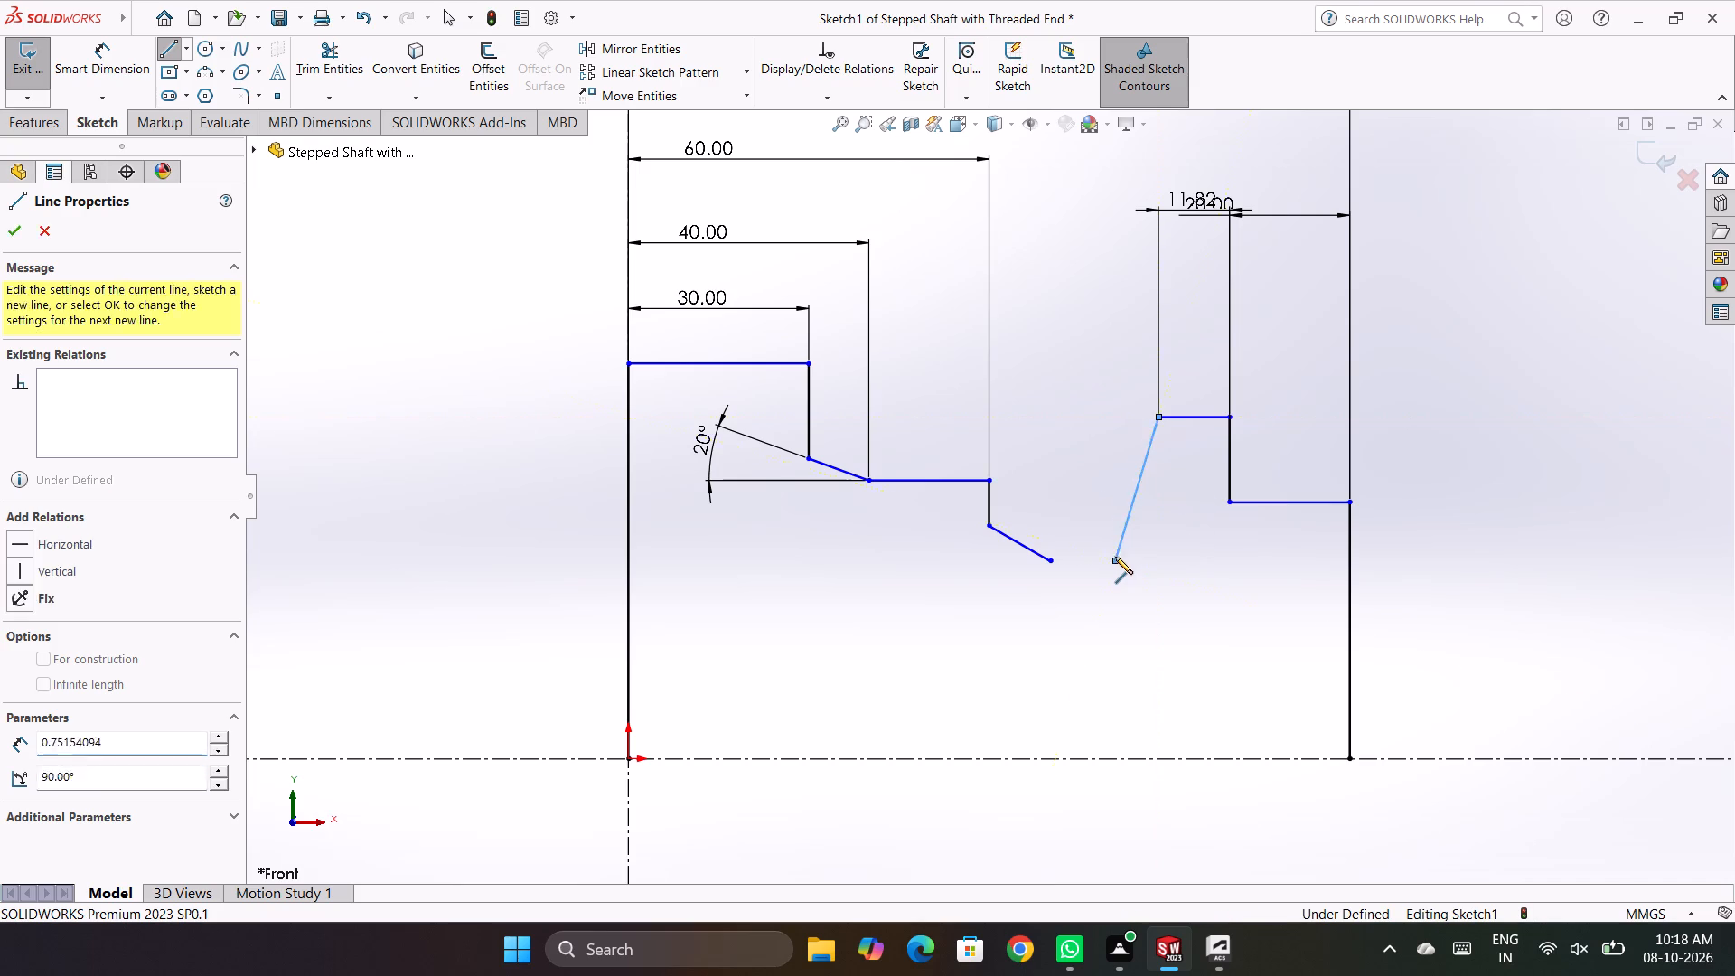
click(1055, 563)
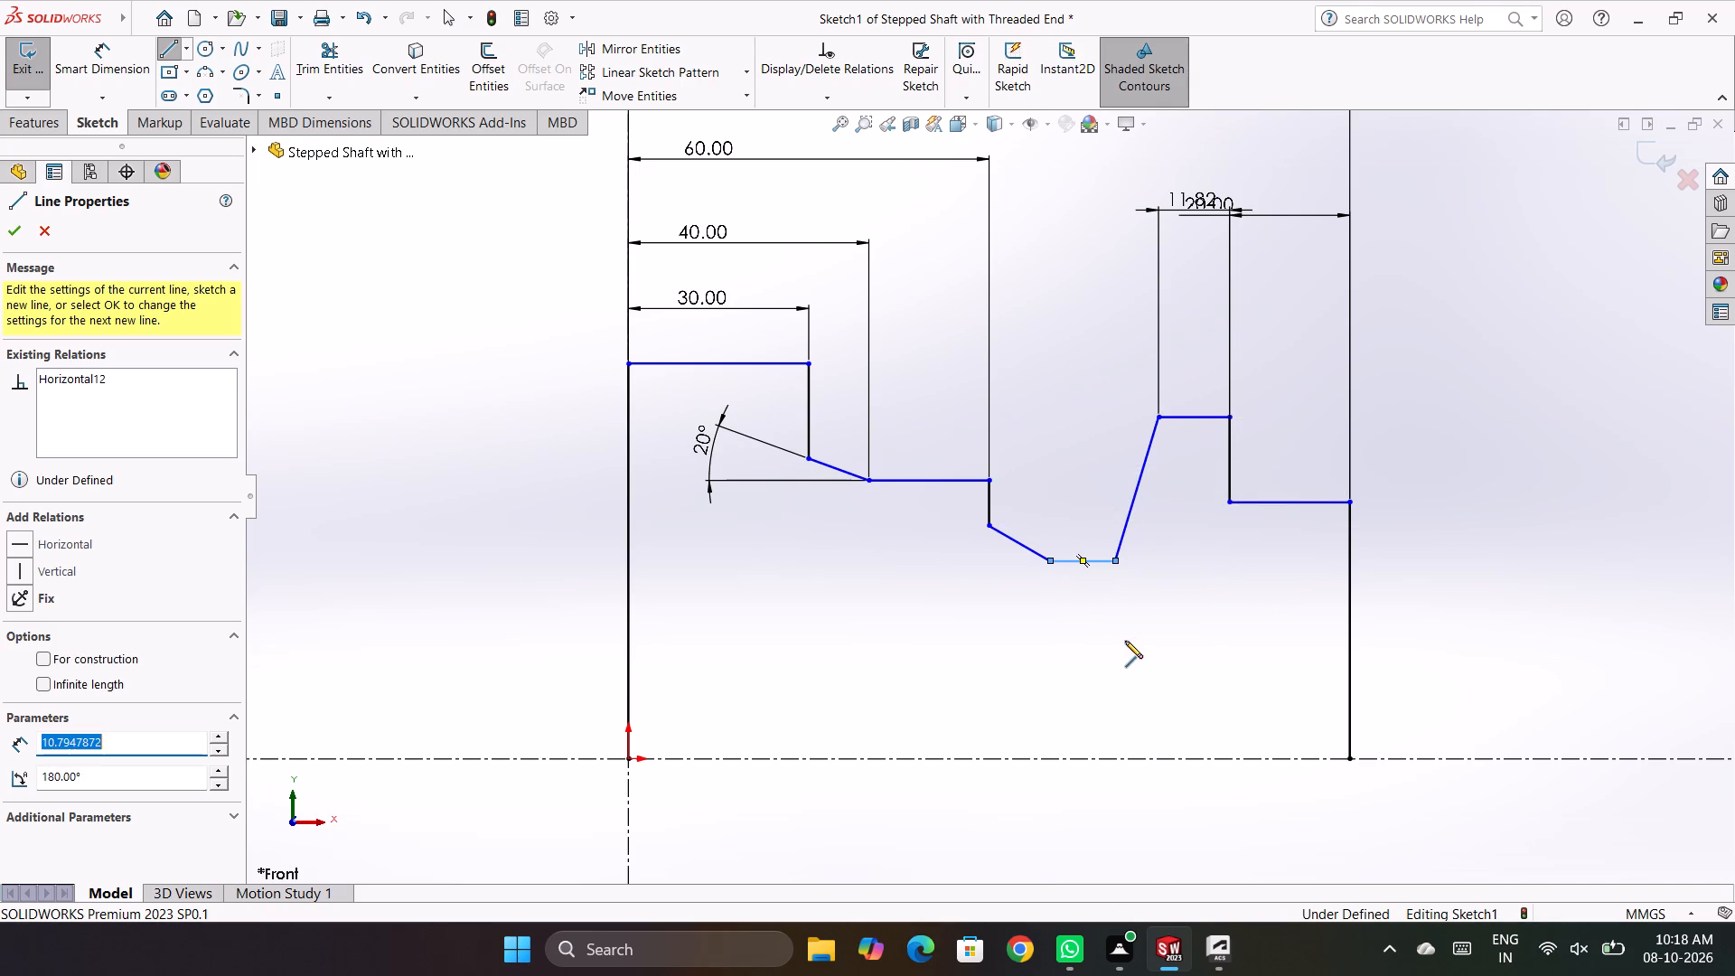
key(Escape)
Sketch a vertical centerline about 31.8 mm long downward from the top corner of the groove's rising slope.
right_drag(1109, 468, 1077, 477)
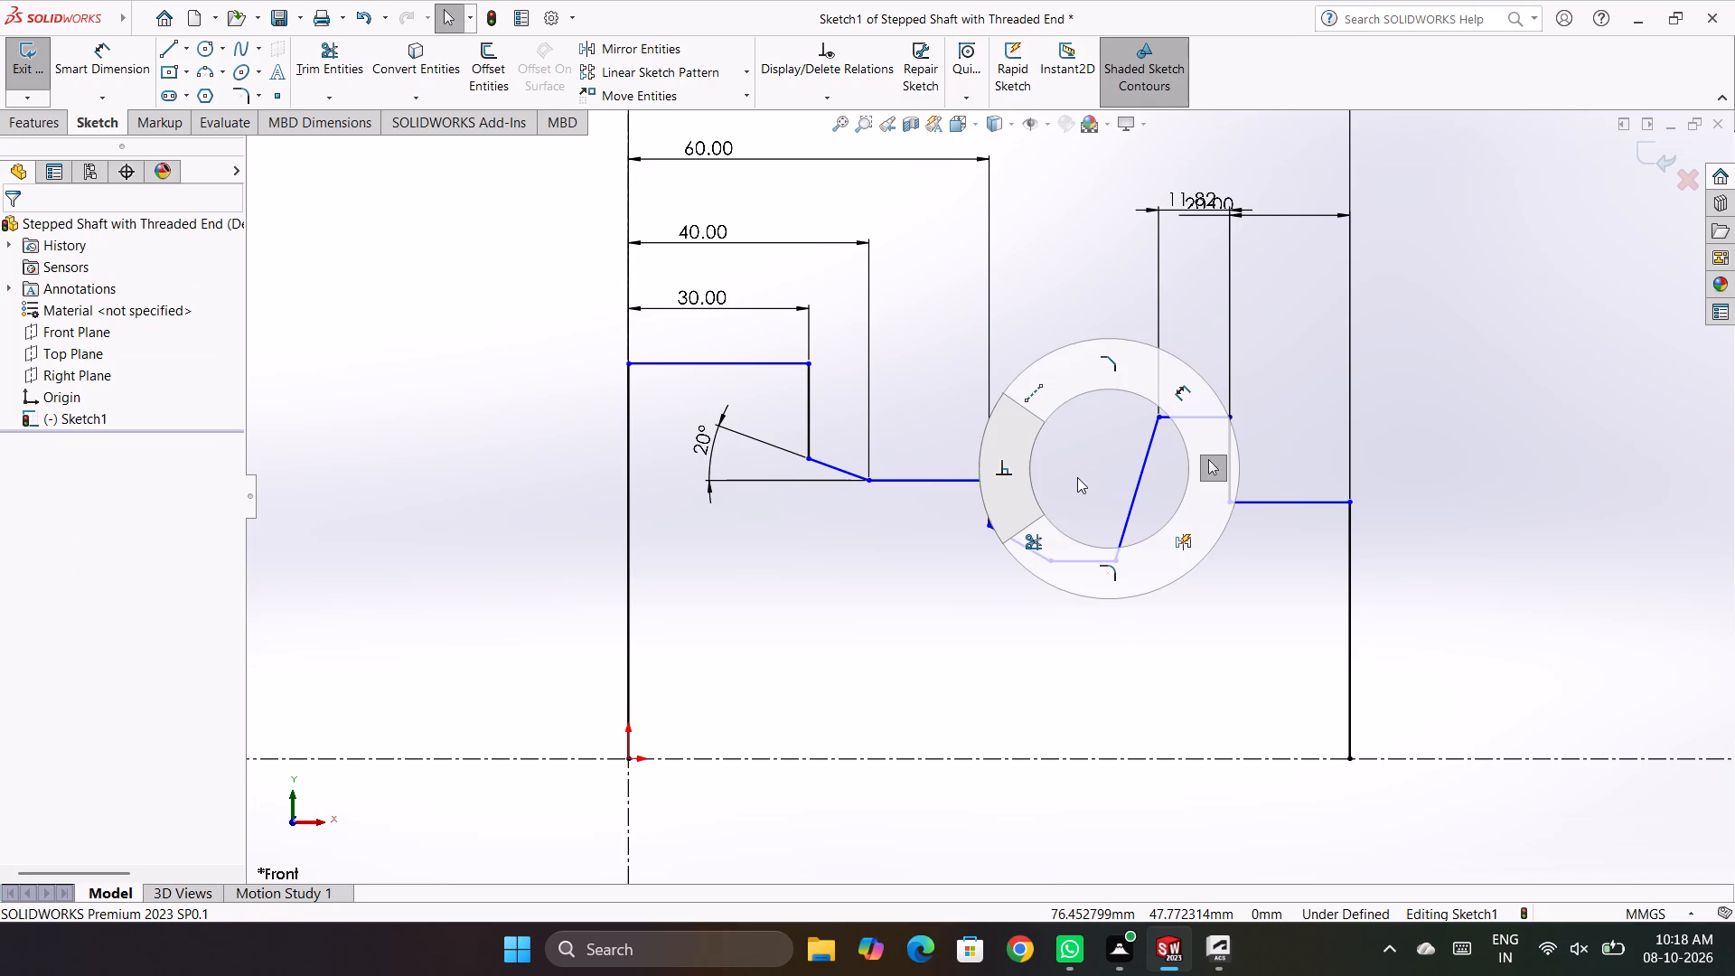
right_drag(1077, 477, 1188, 425)
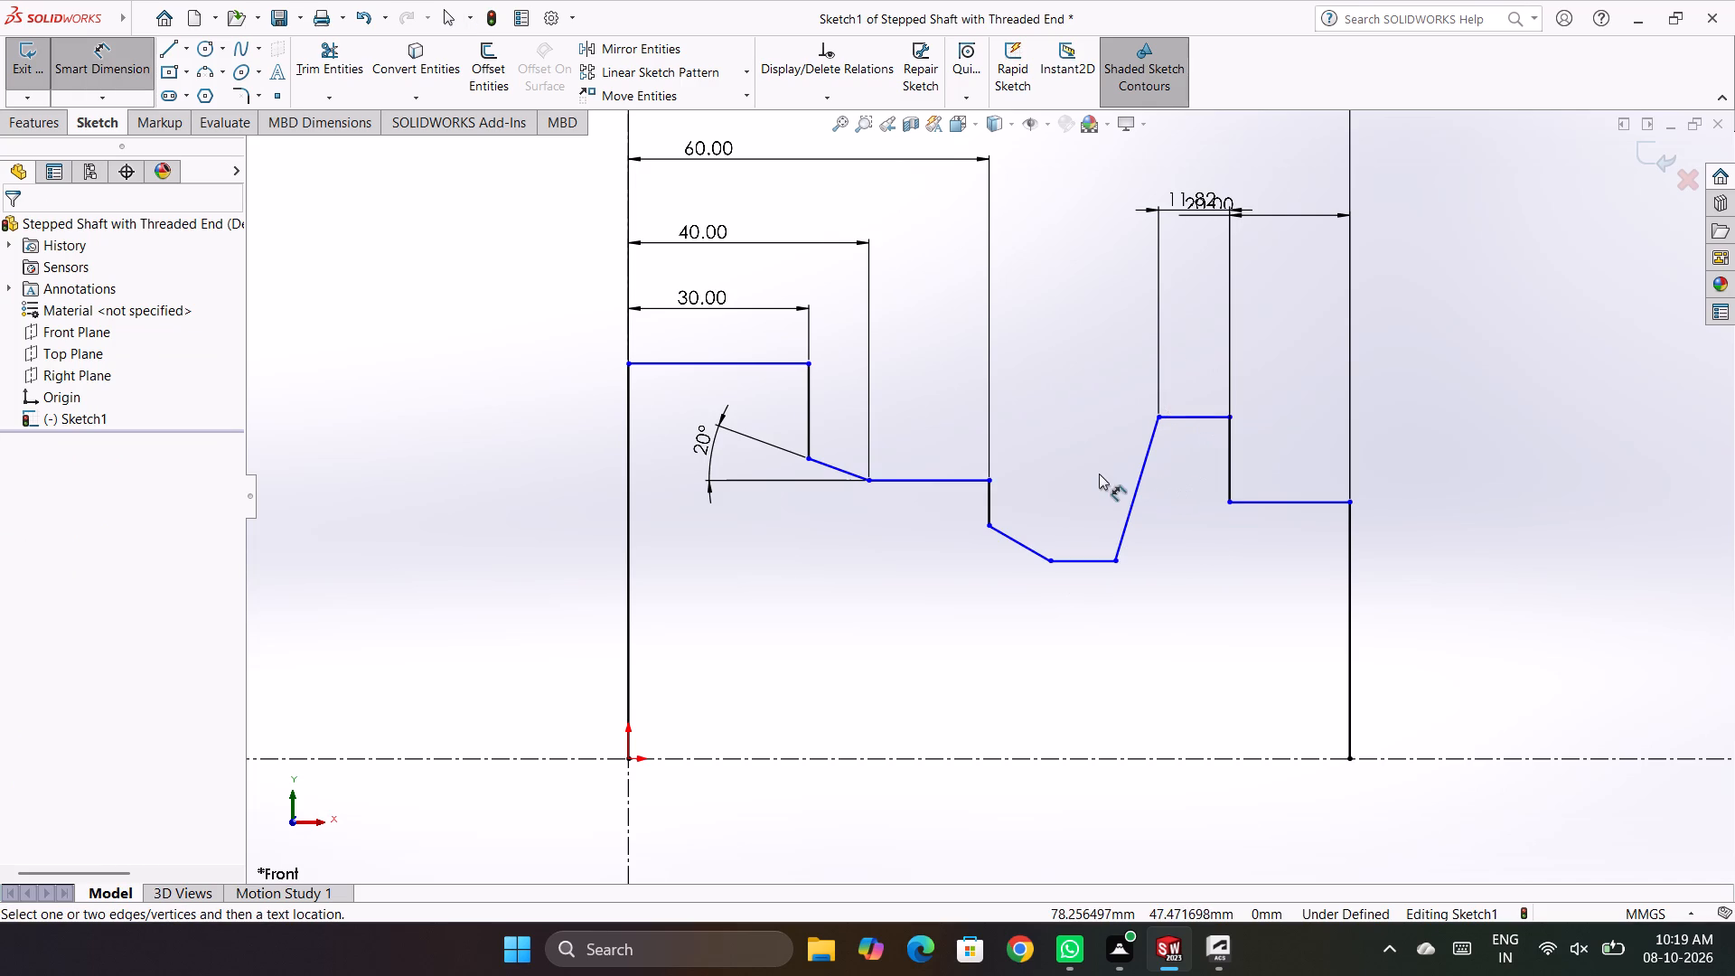
right_drag(539, 378, 502, 345)
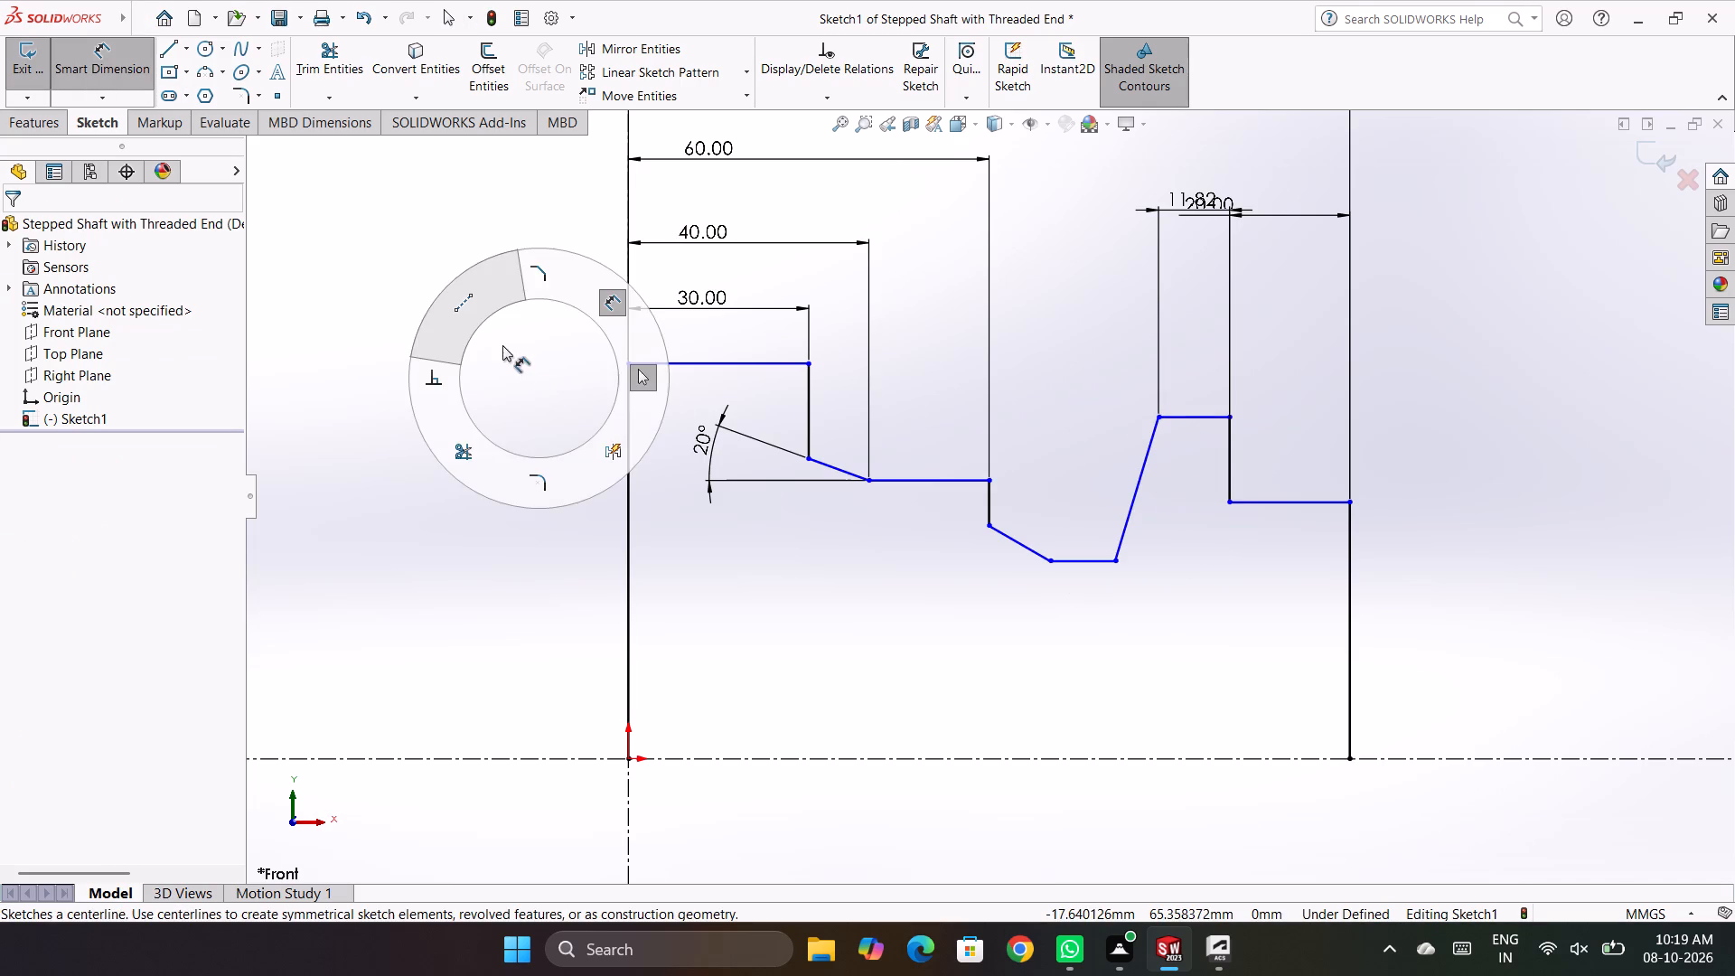
right_drag(502, 345, 474, 319)
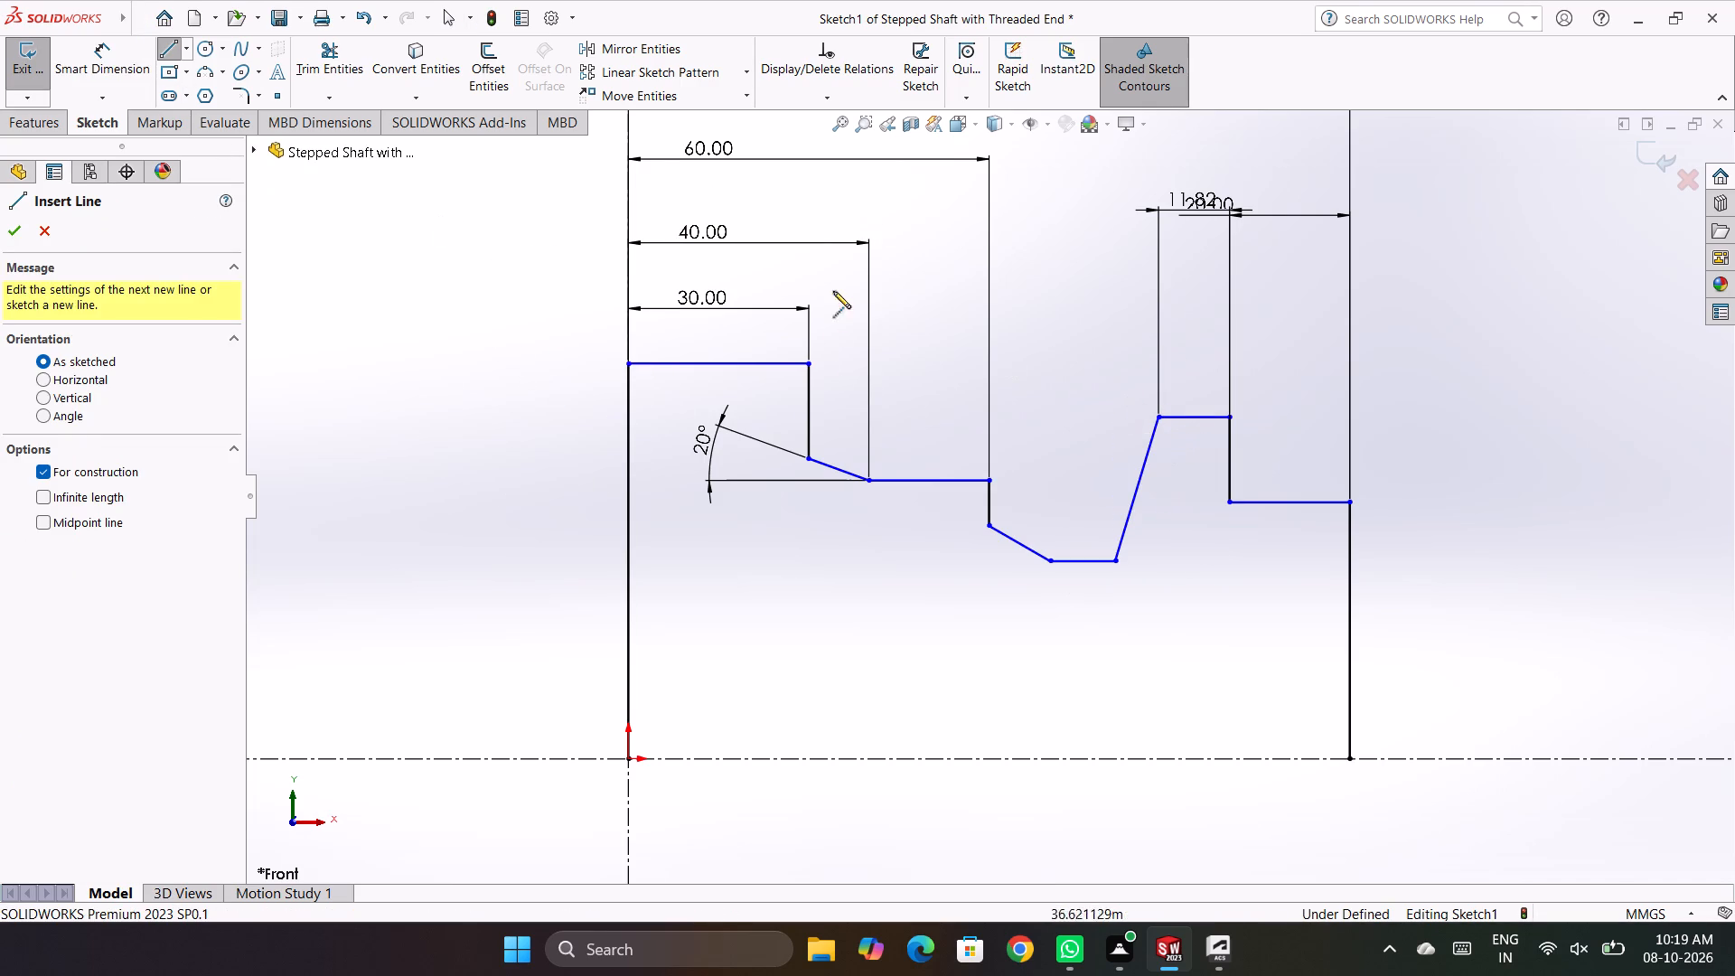
click(1158, 419)
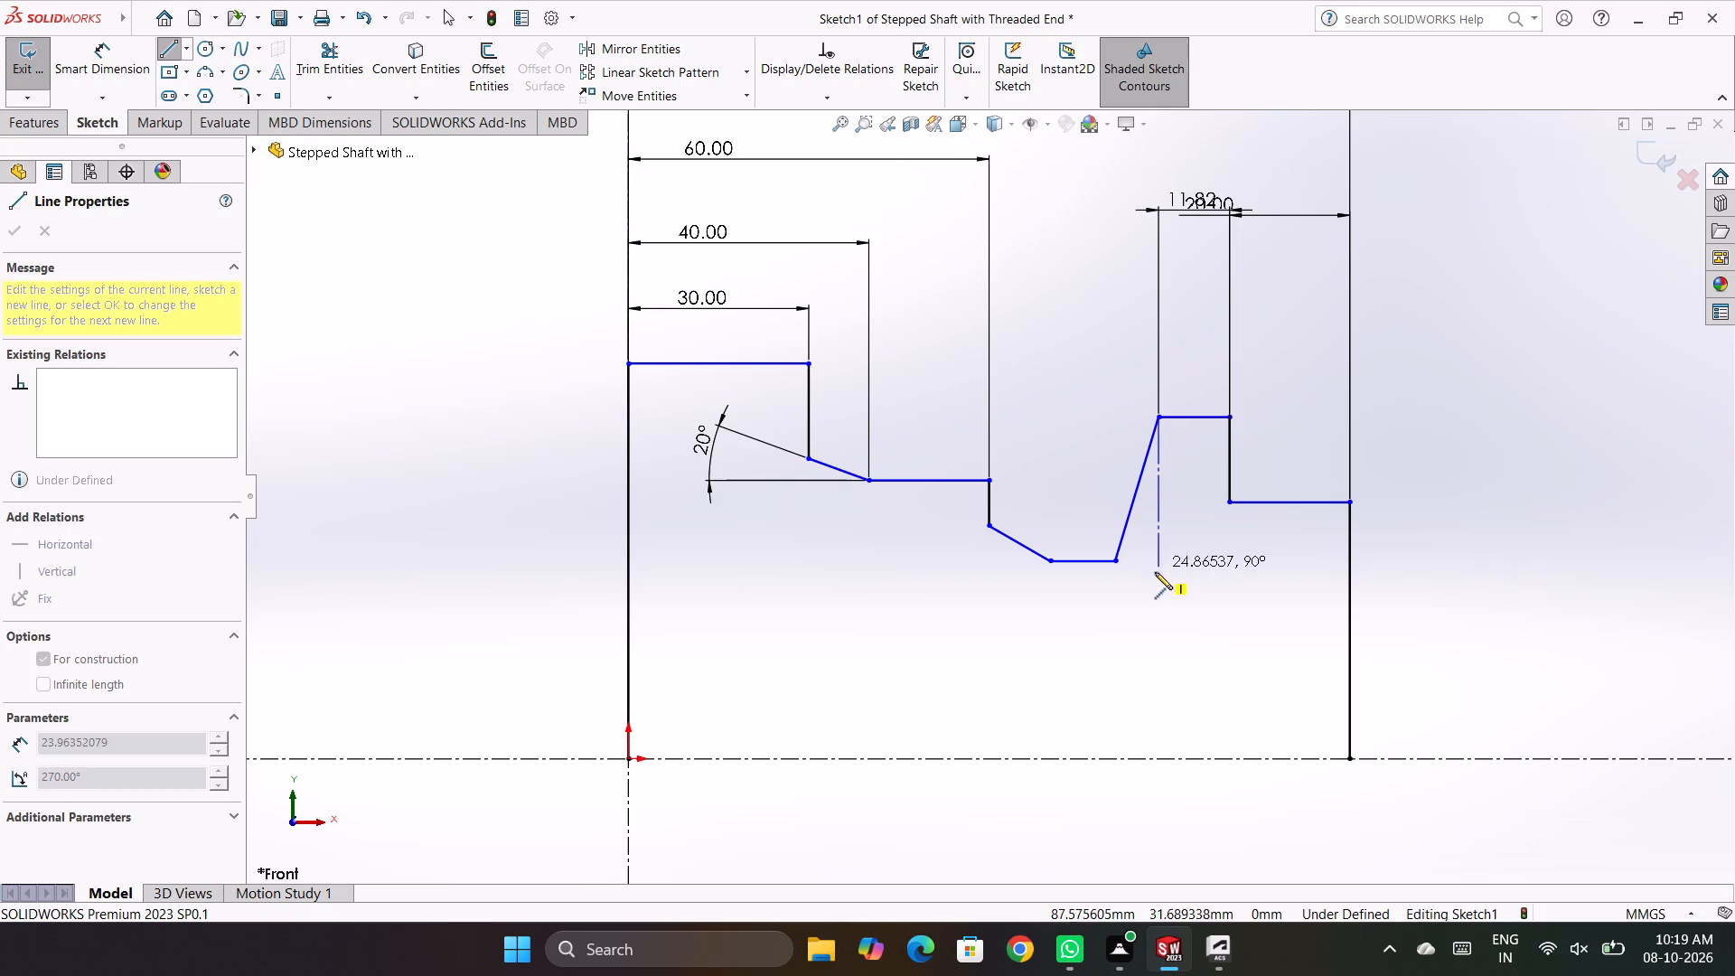
click(1159, 608)
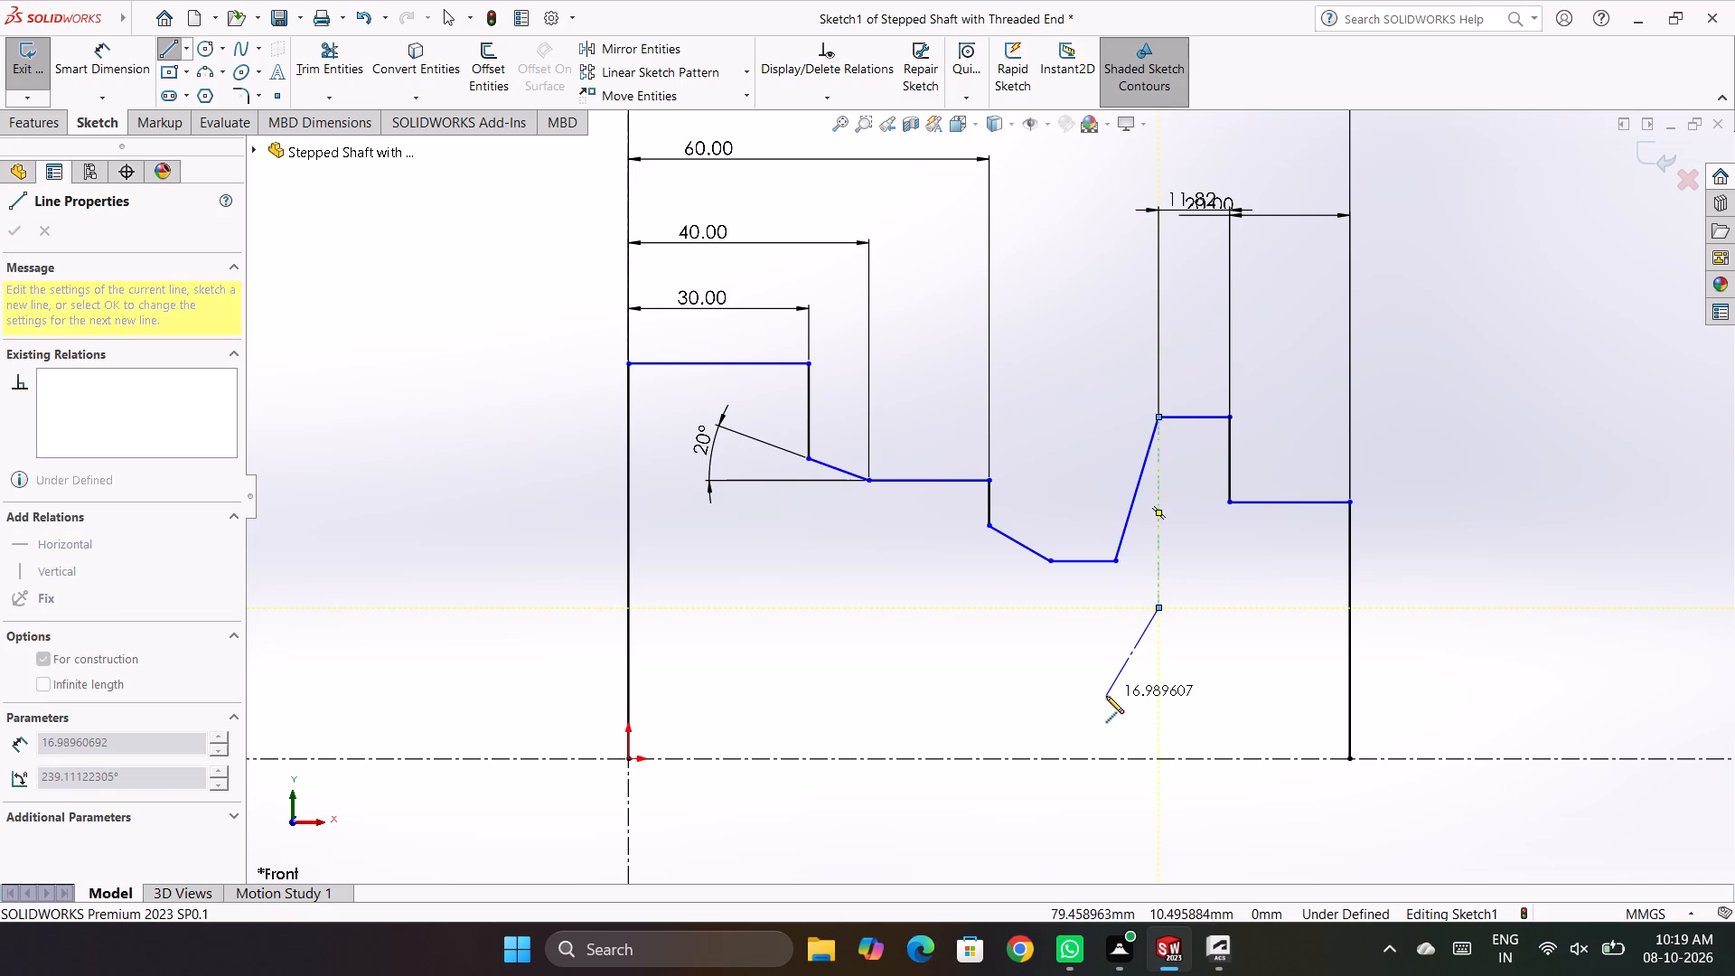
key(Escape)
Dimension the angle between the groove's rising slope and the vertical centerline as 30°.
right_drag(409, 418, 523, 323)
click(1159, 503)
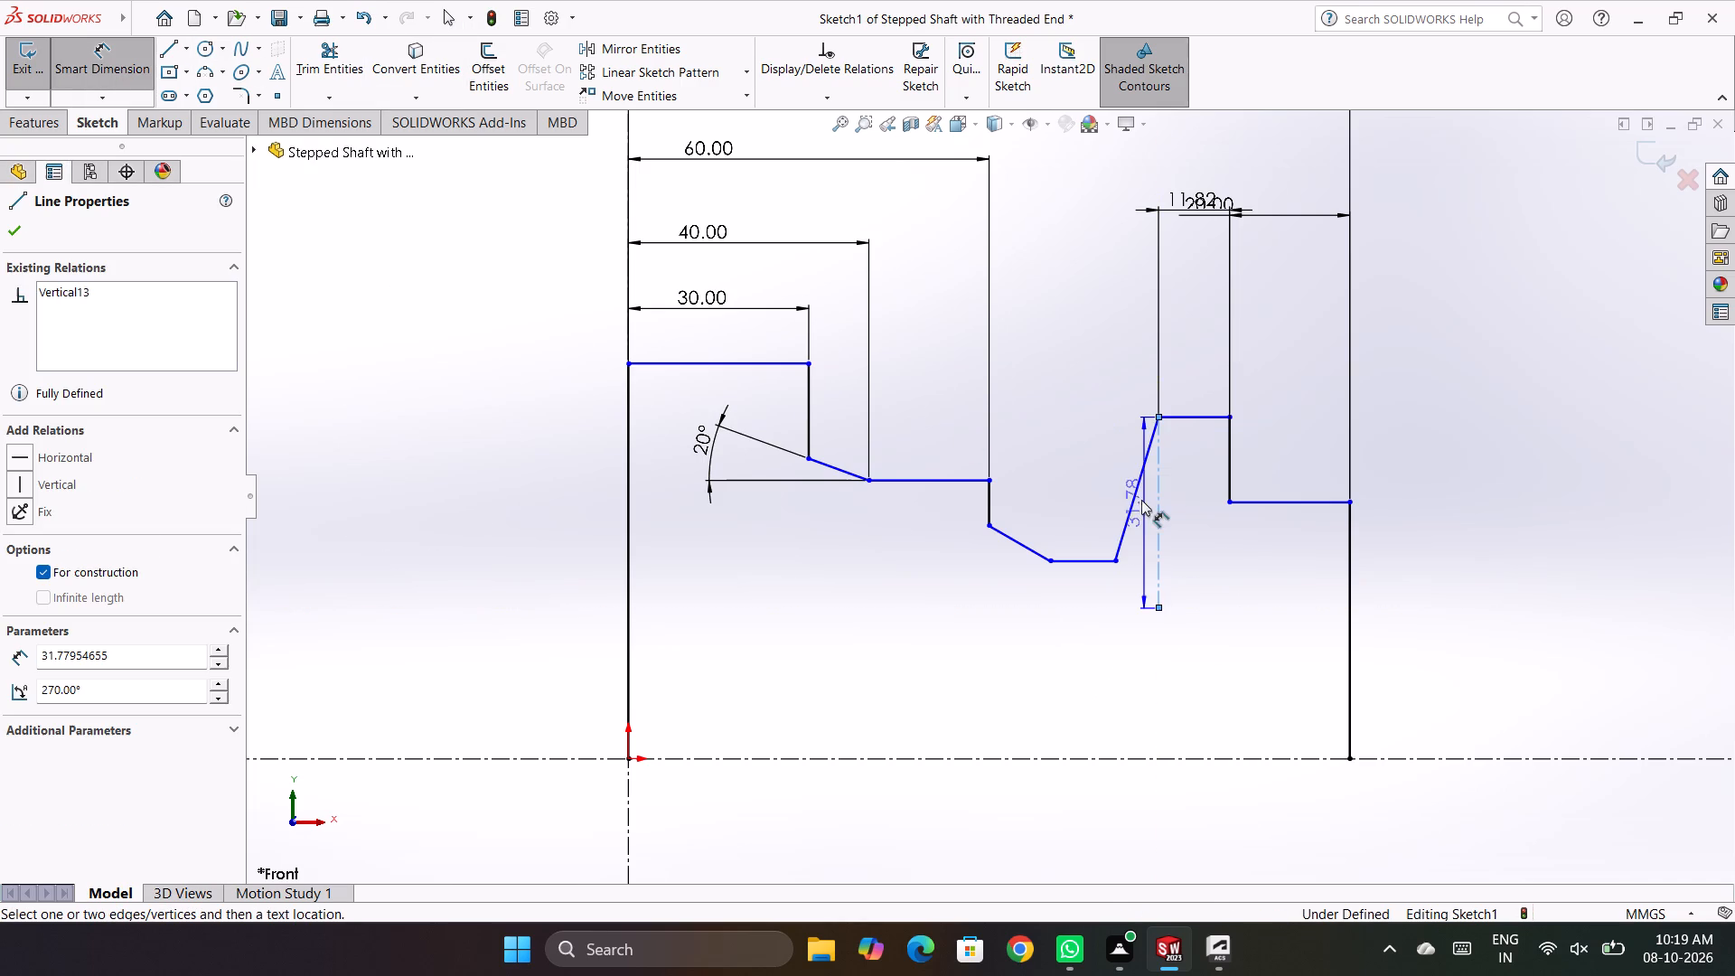
click(1137, 496)
click(1114, 621)
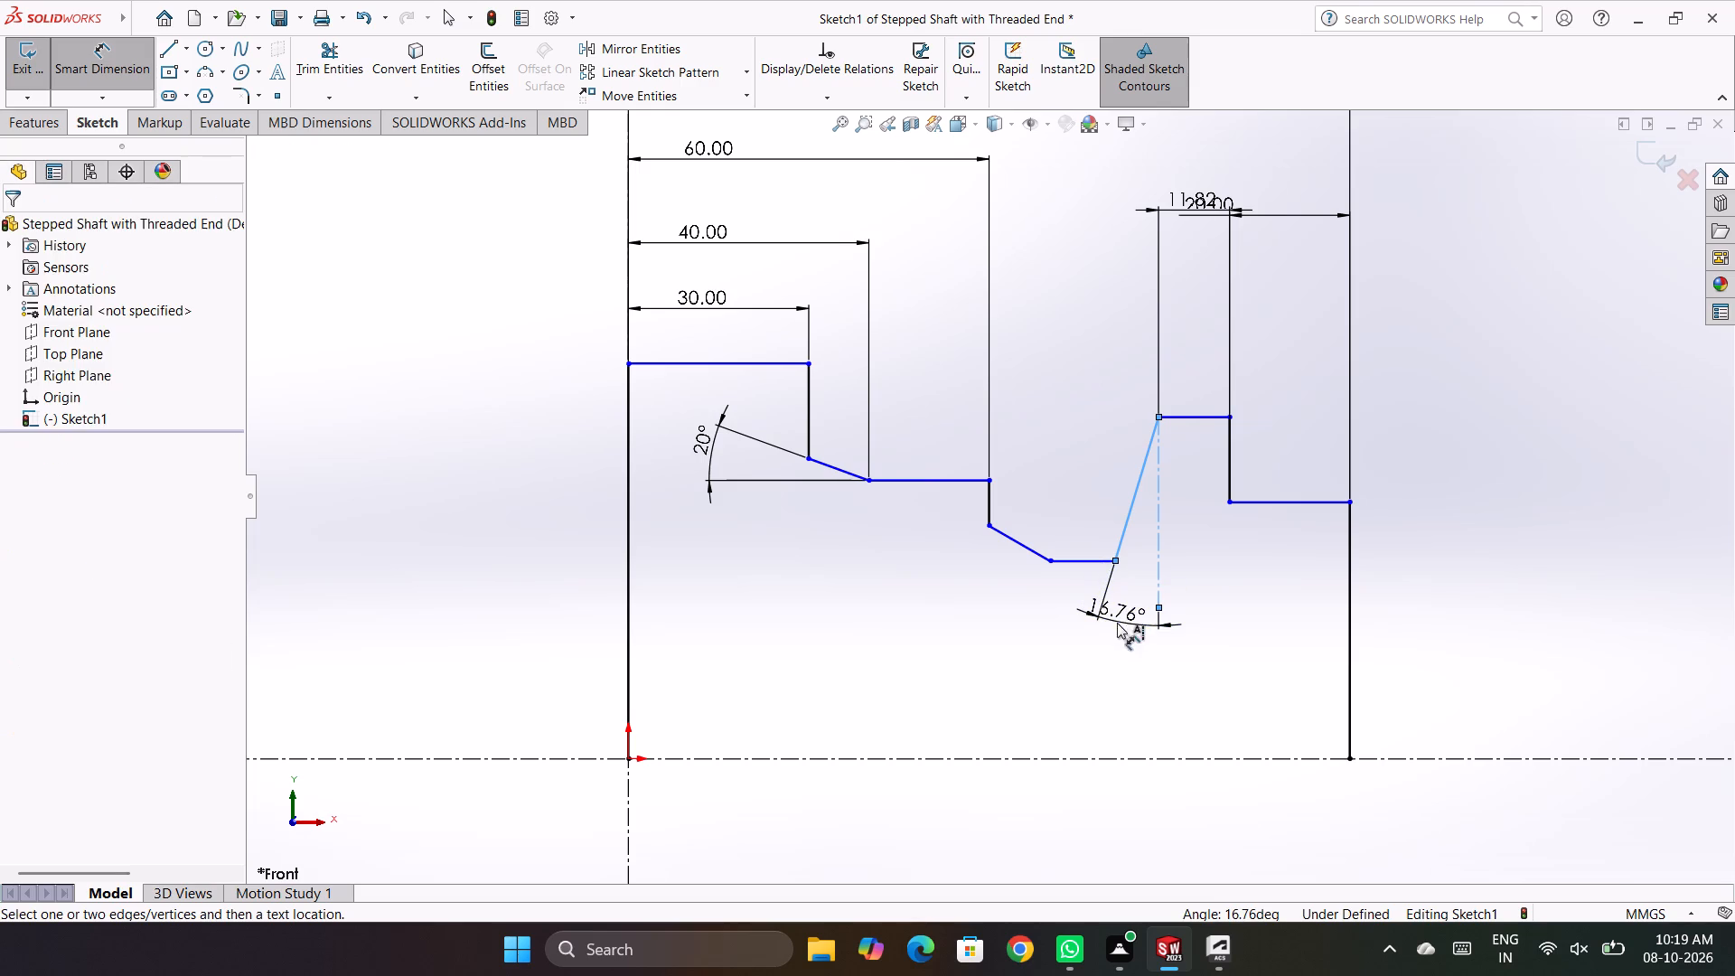
text(30)
key(Return)
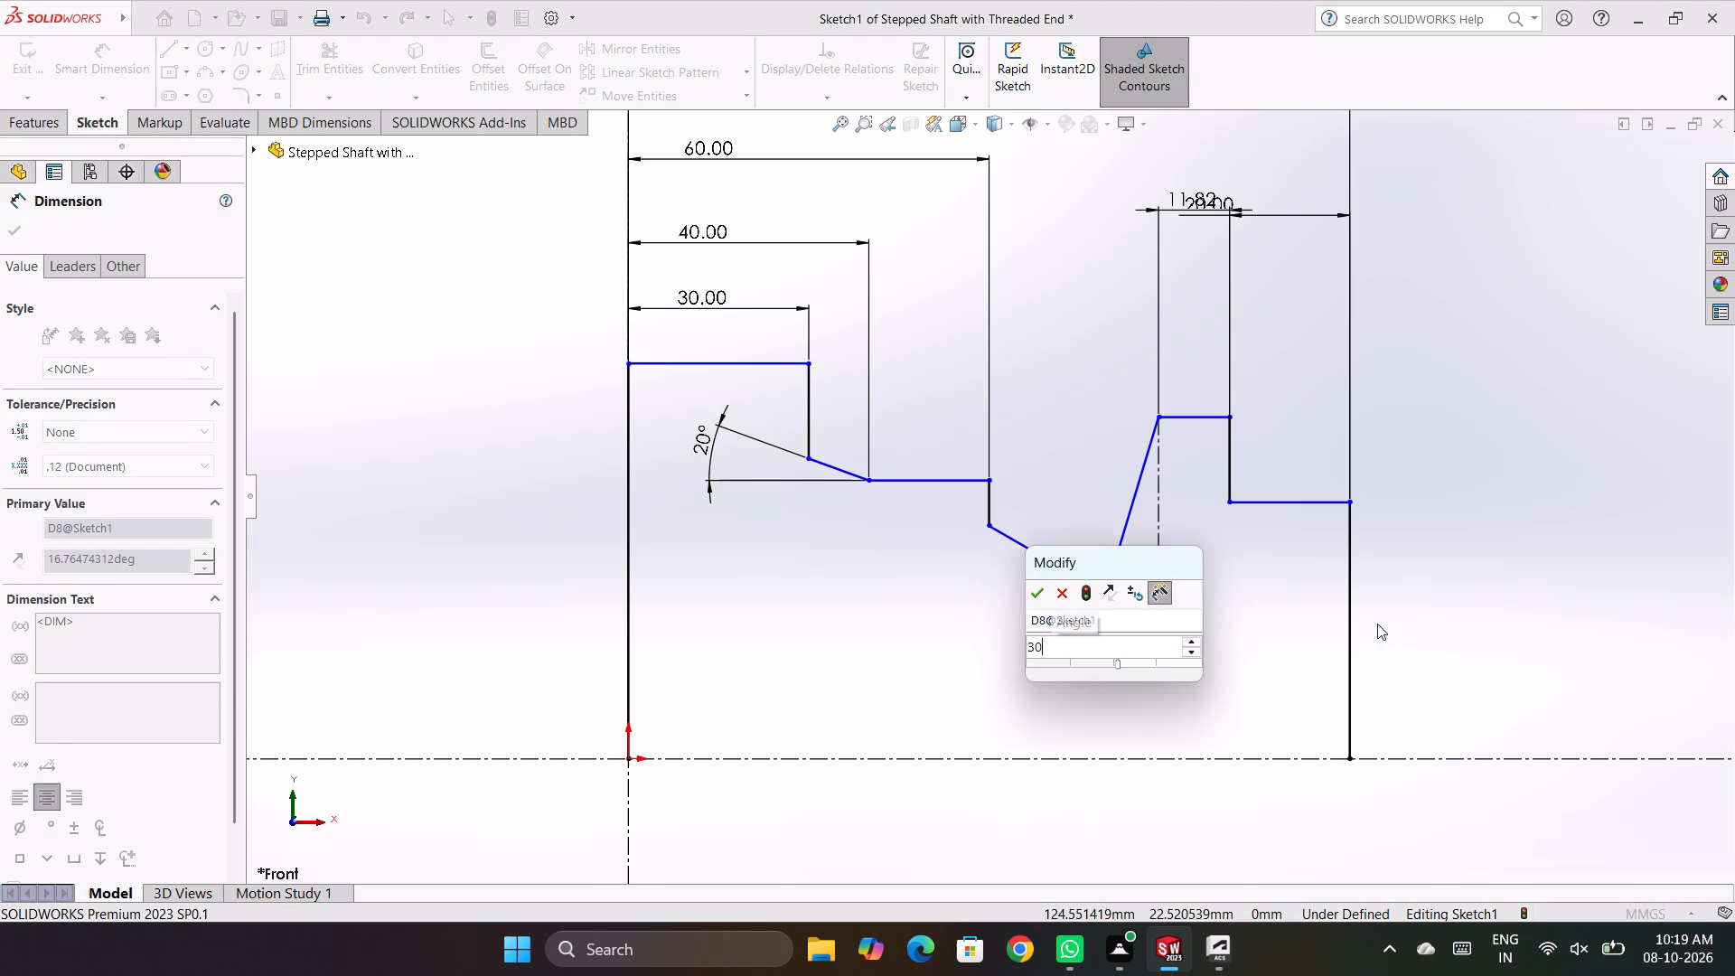
click(1222, 625)
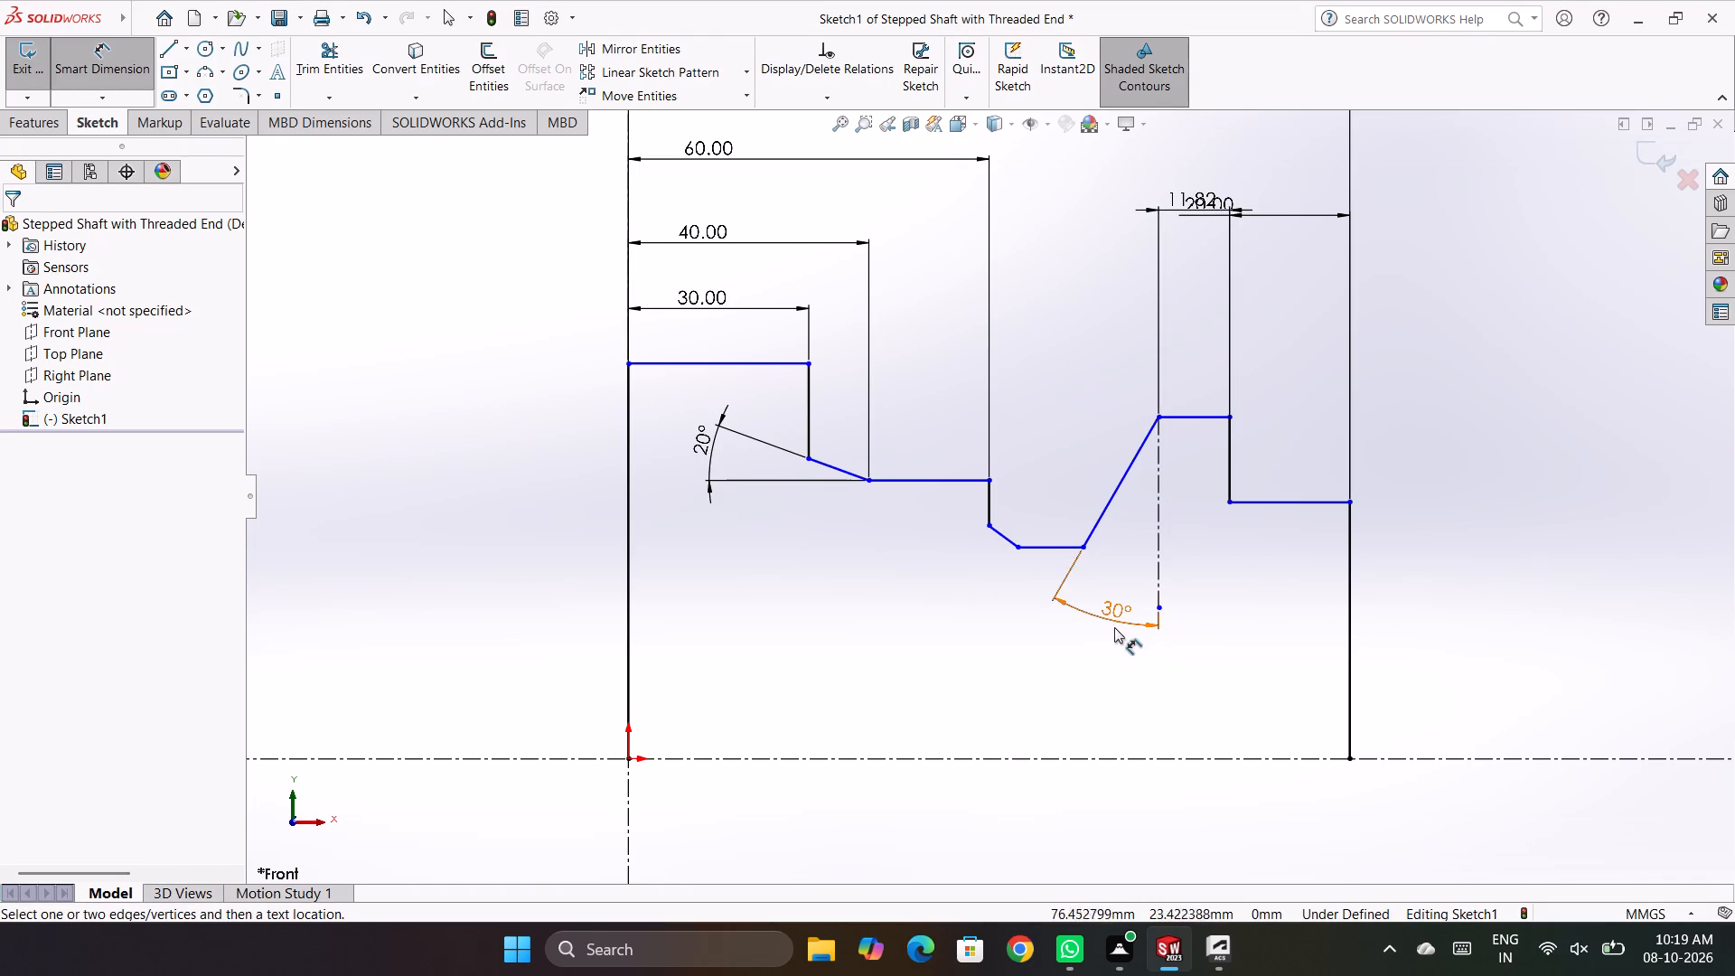
Reposition the 30° angle dimension between the rising slope and the centerline, level with the groove floor.
drag(1121, 624, 1189, 314)
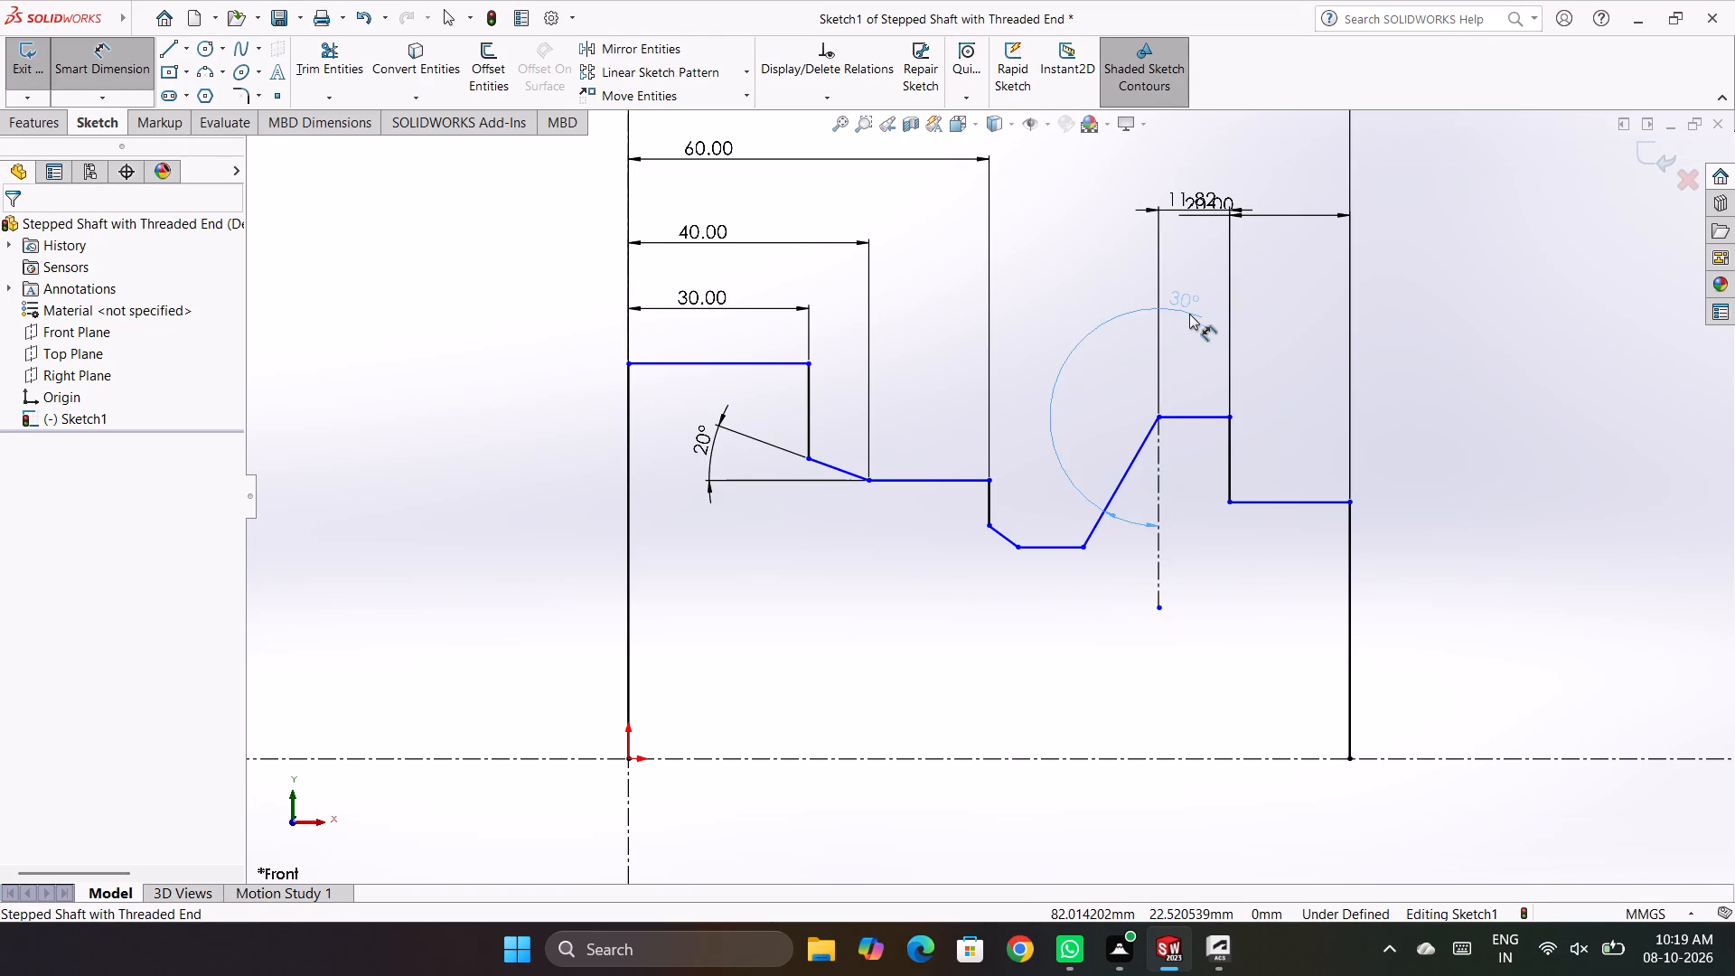
drag(1189, 314, 1201, 371)
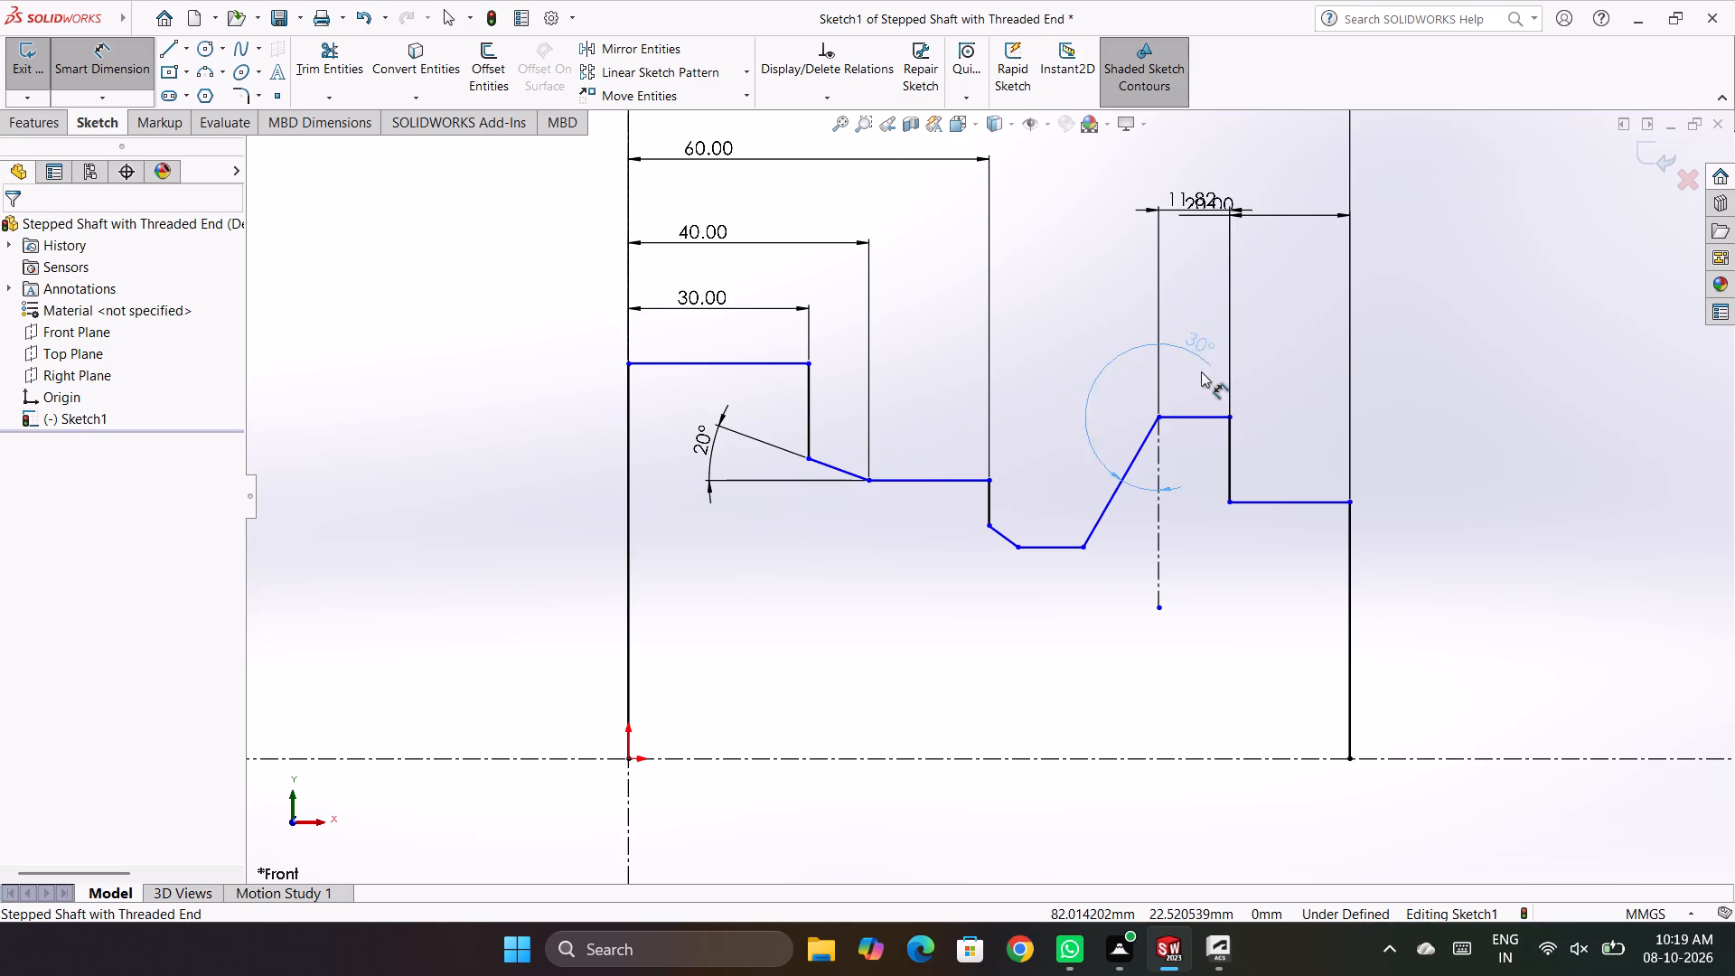
drag(1201, 371, 1139, 555)
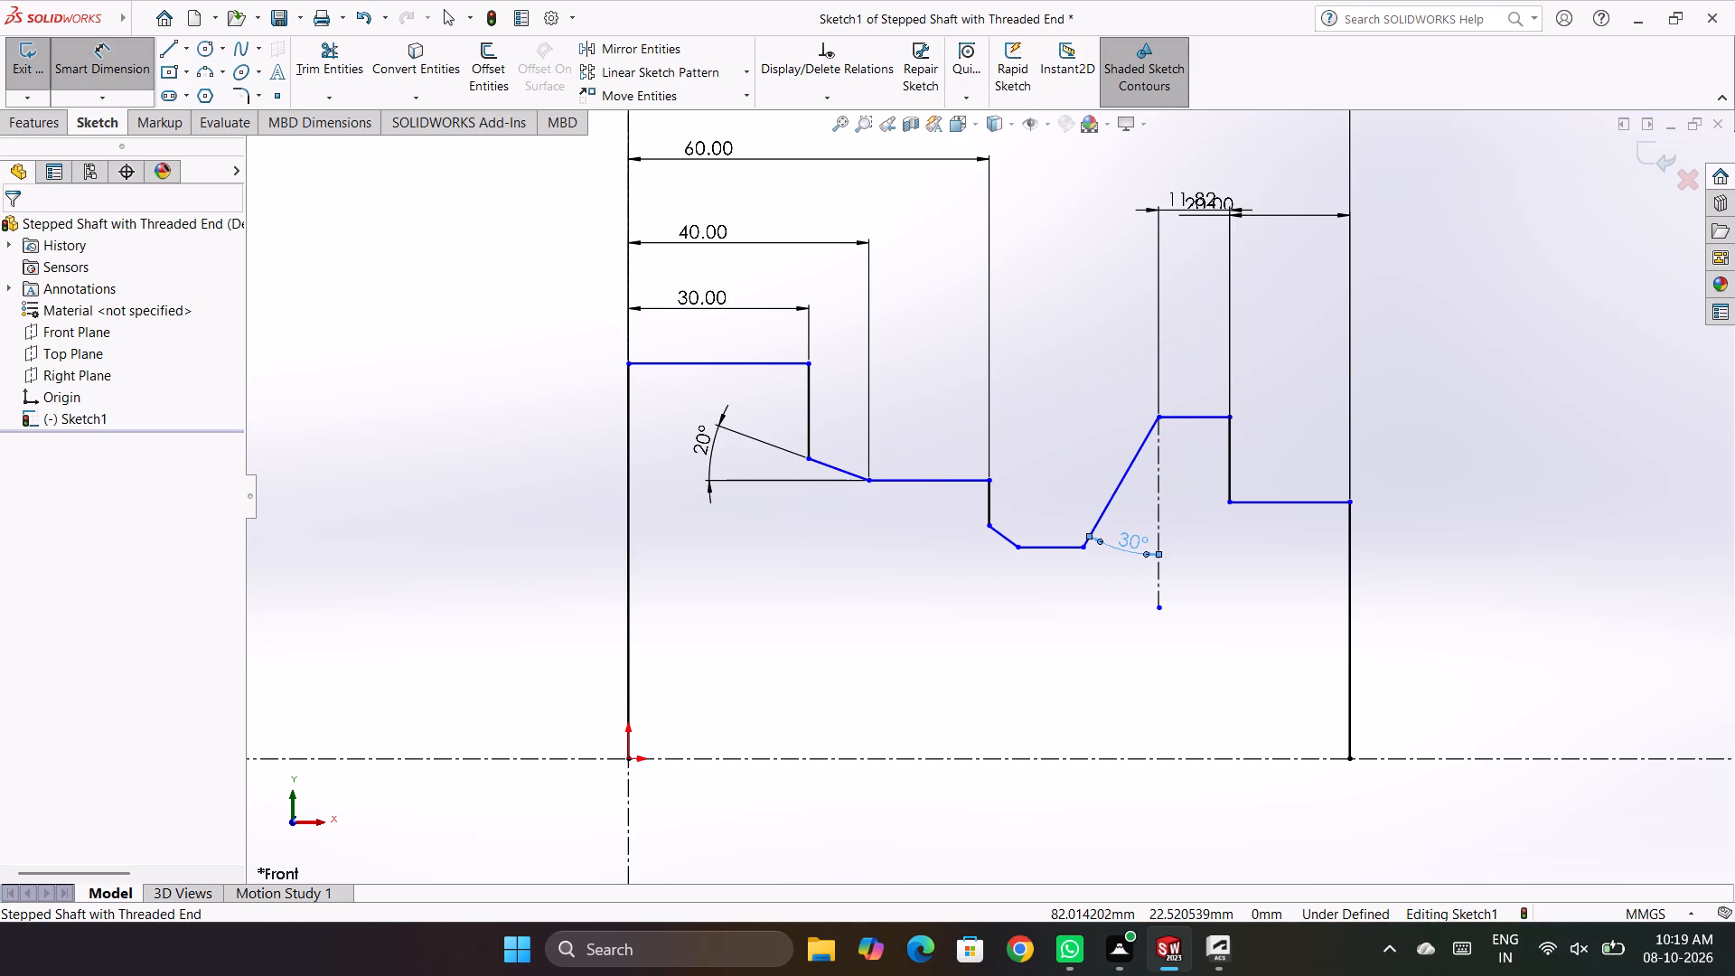
click(1091, 642)
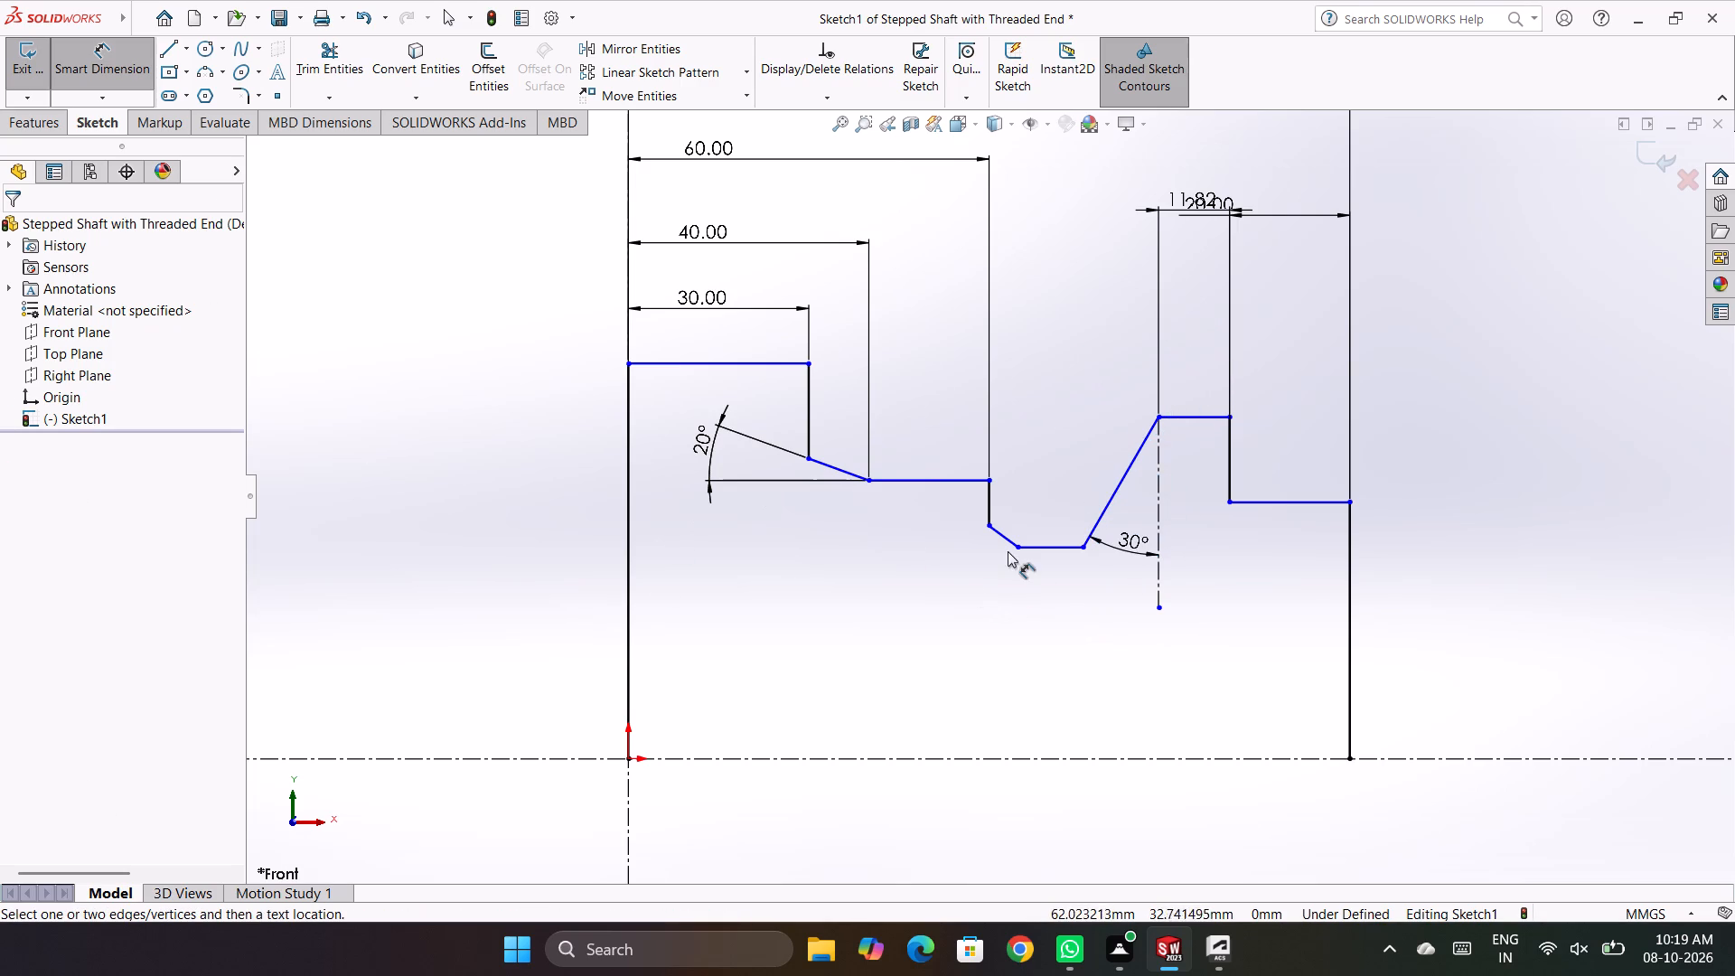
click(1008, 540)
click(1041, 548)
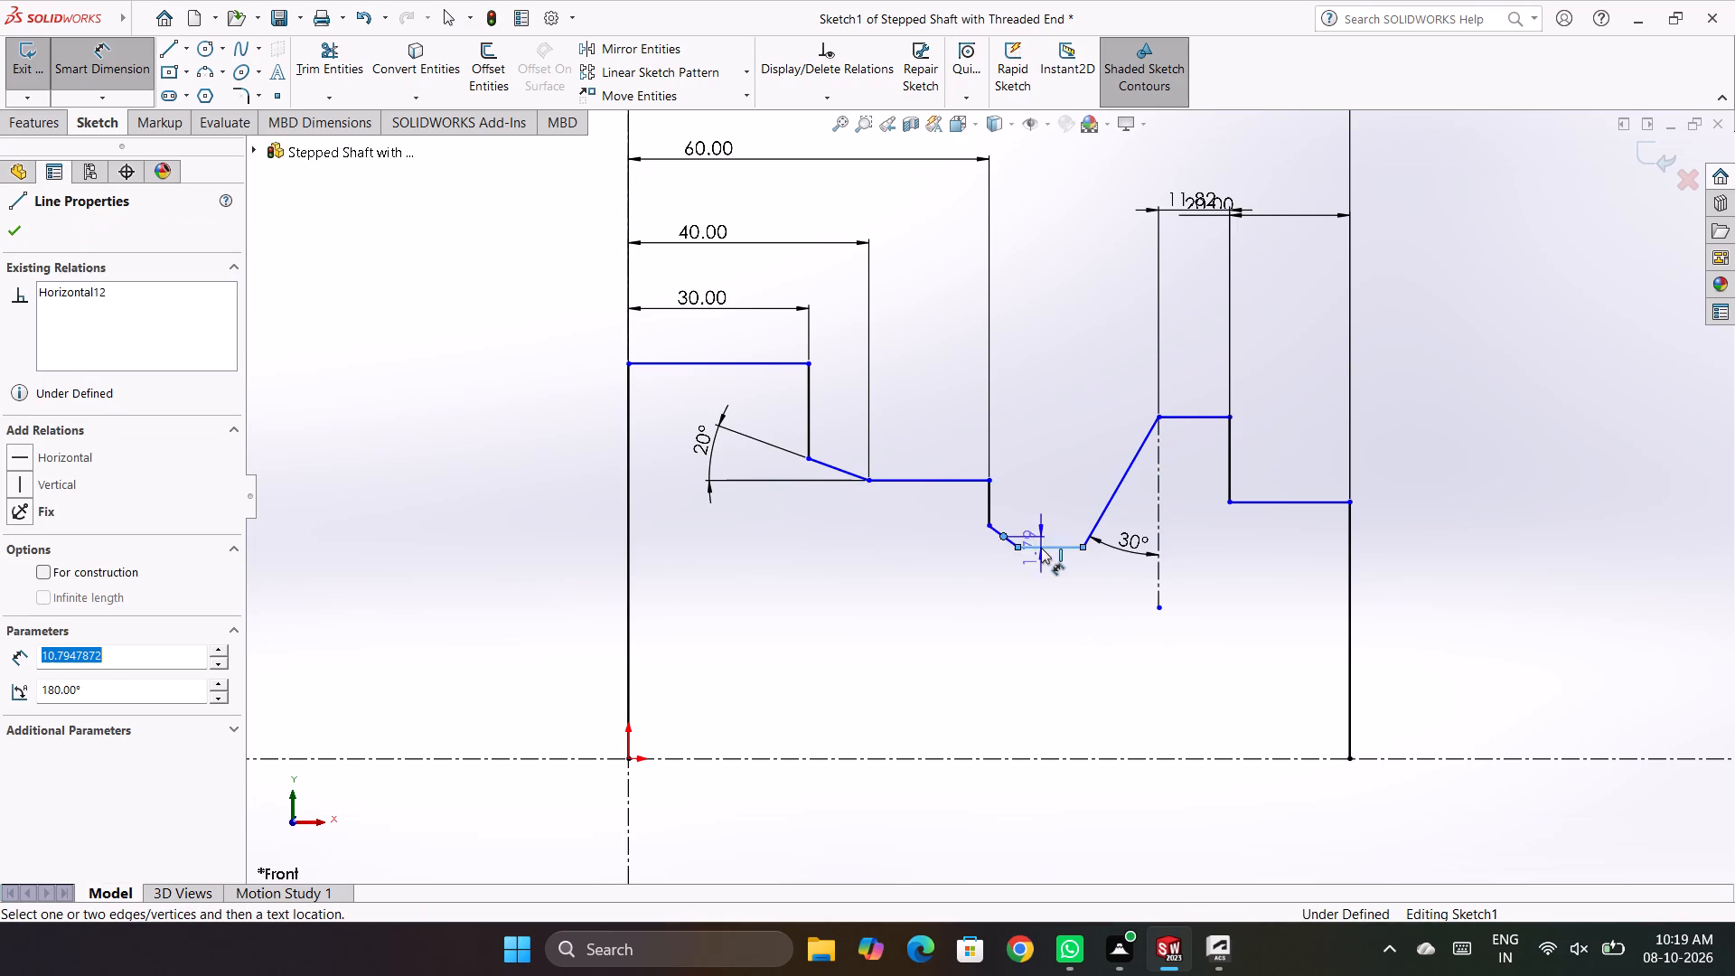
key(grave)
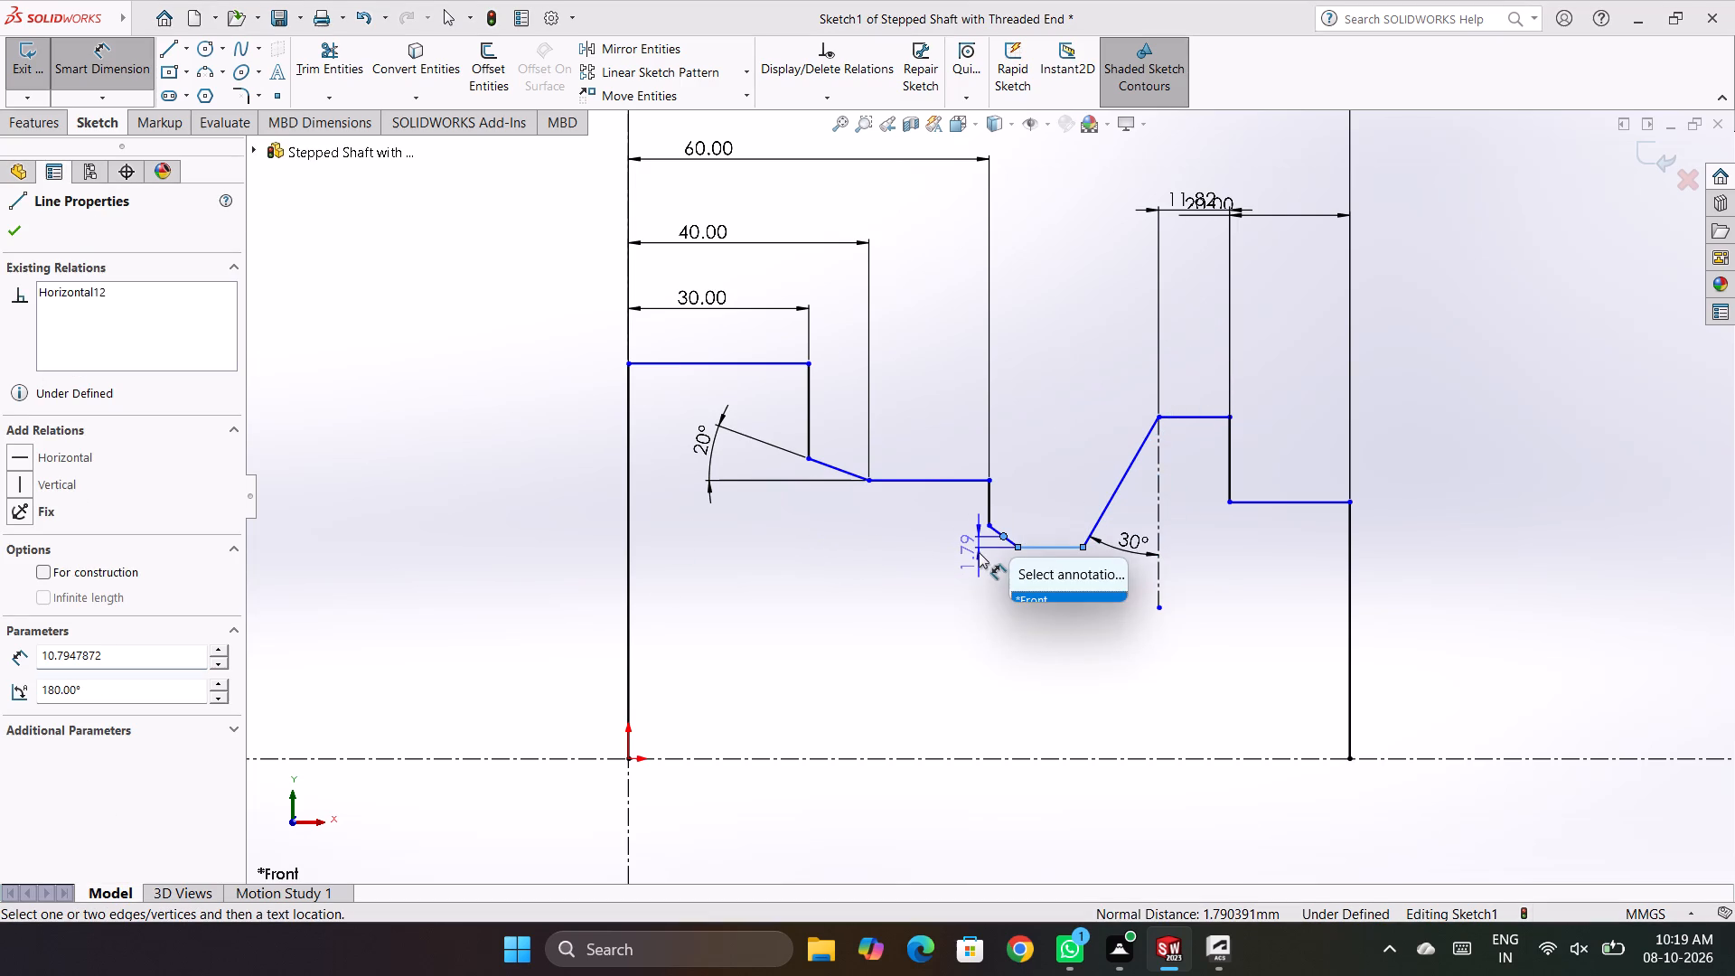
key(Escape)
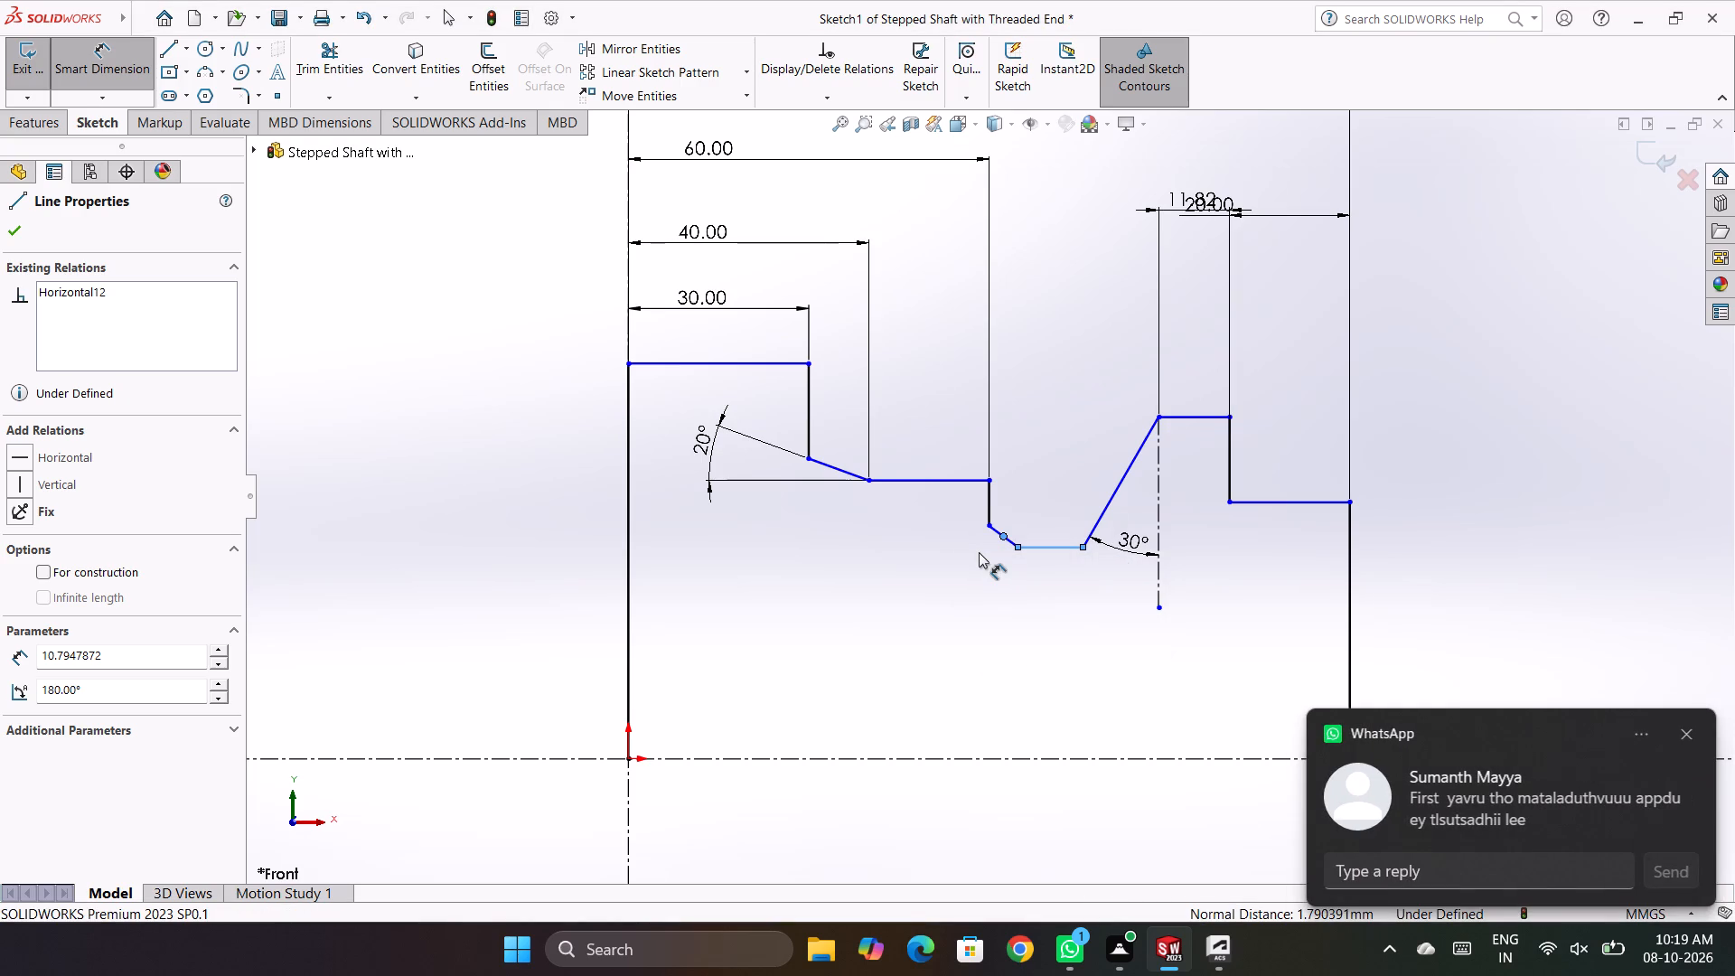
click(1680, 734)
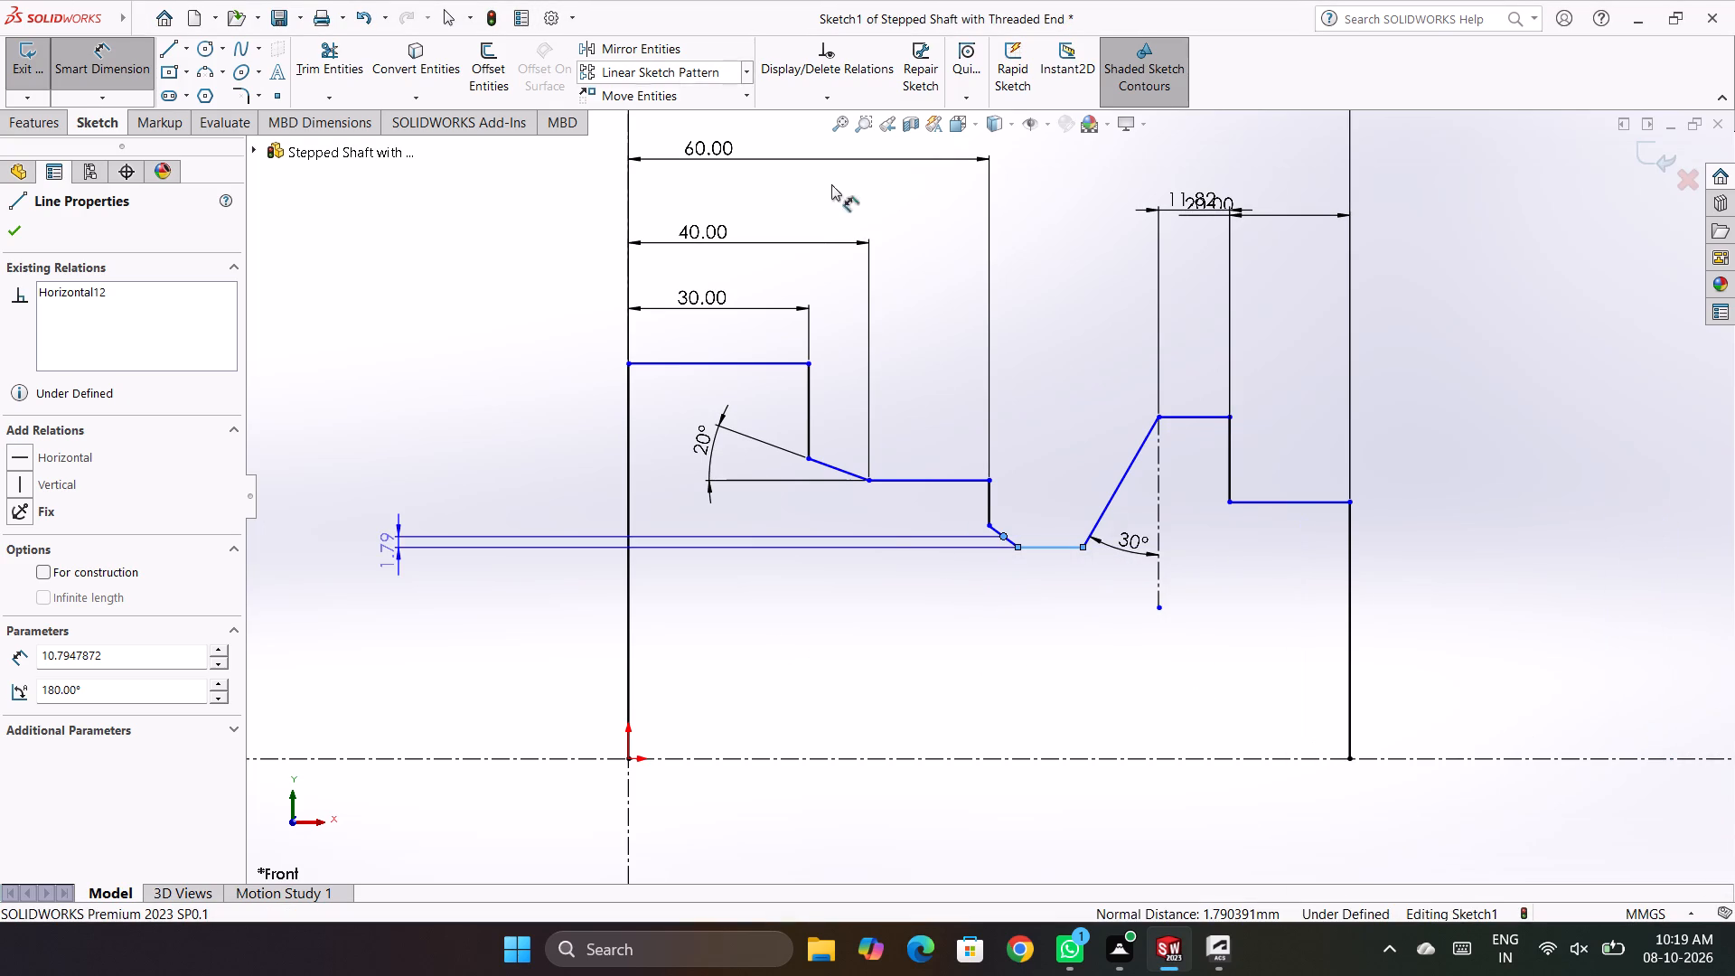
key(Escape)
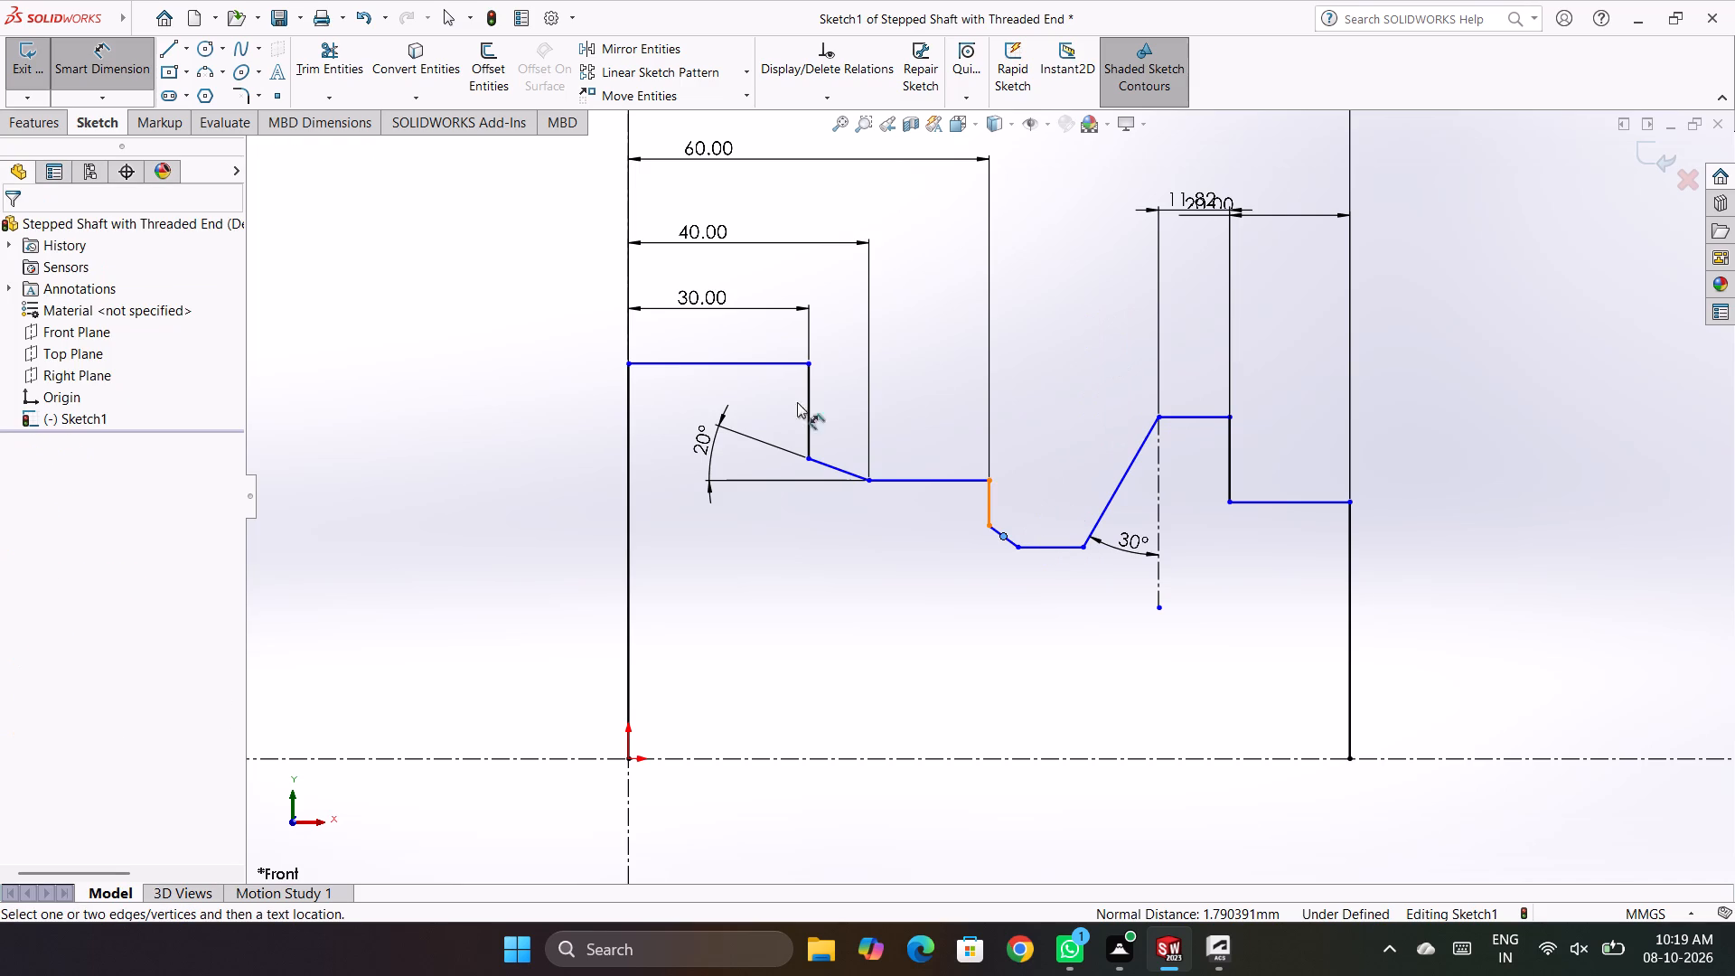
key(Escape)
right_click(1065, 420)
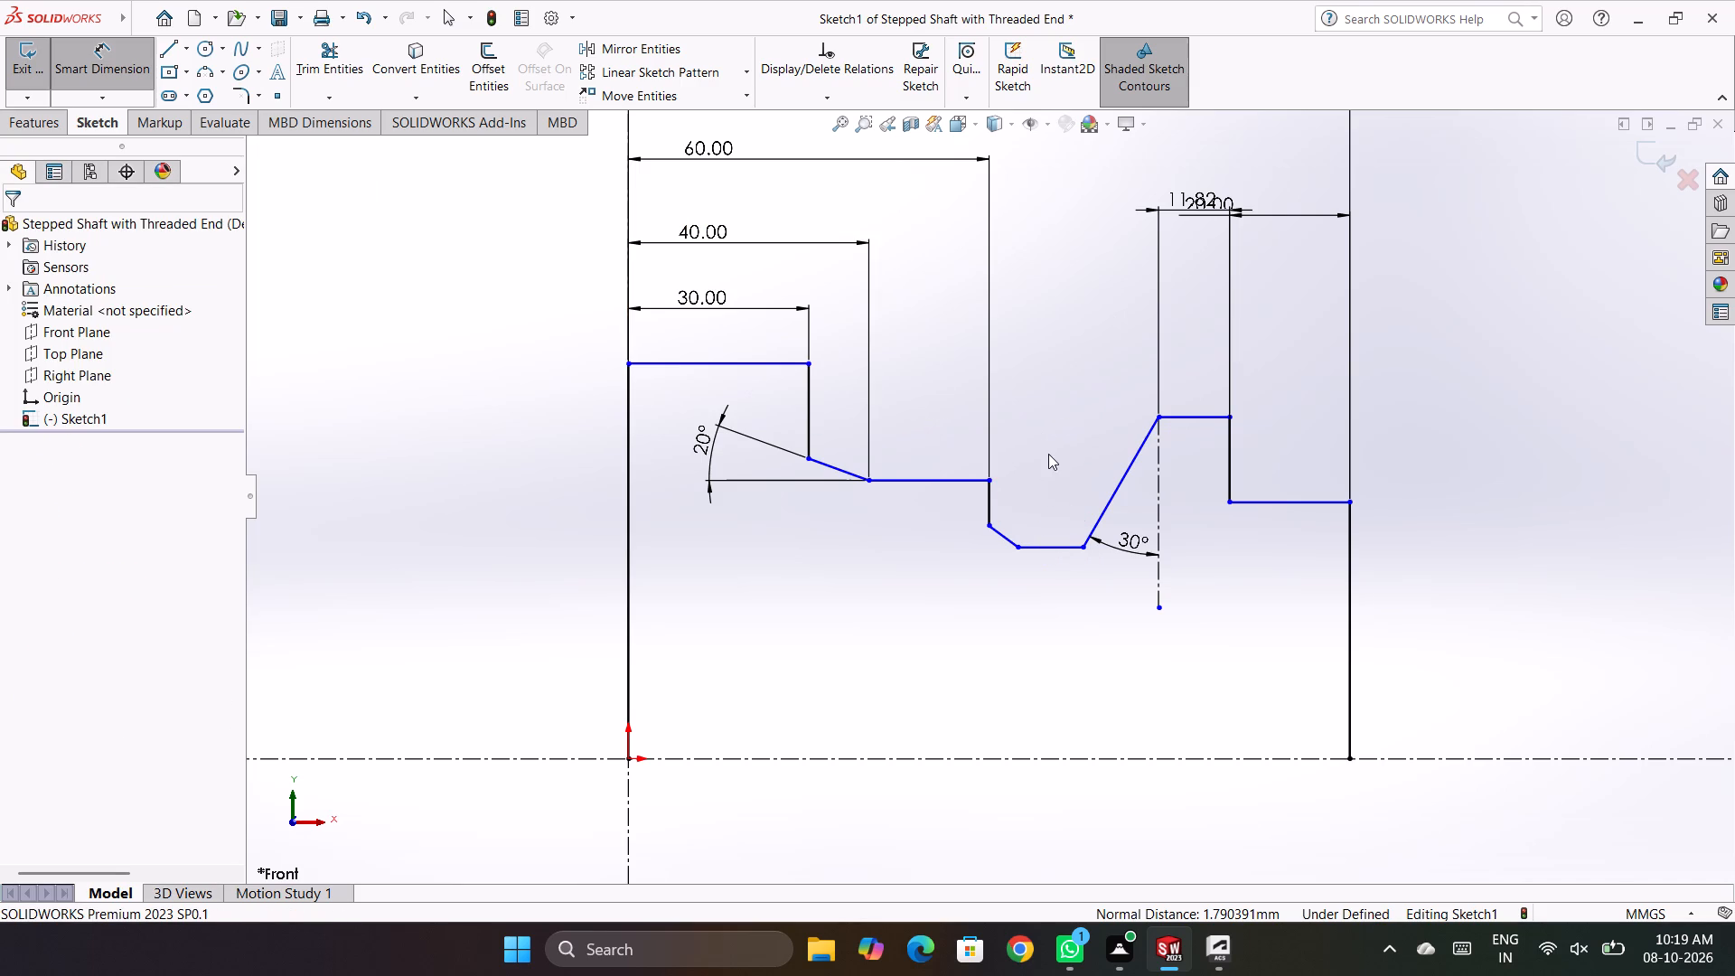
Dimension the angle between the groove floor and the falling slope as 30°.
click(1050, 450)
click(1033, 546)
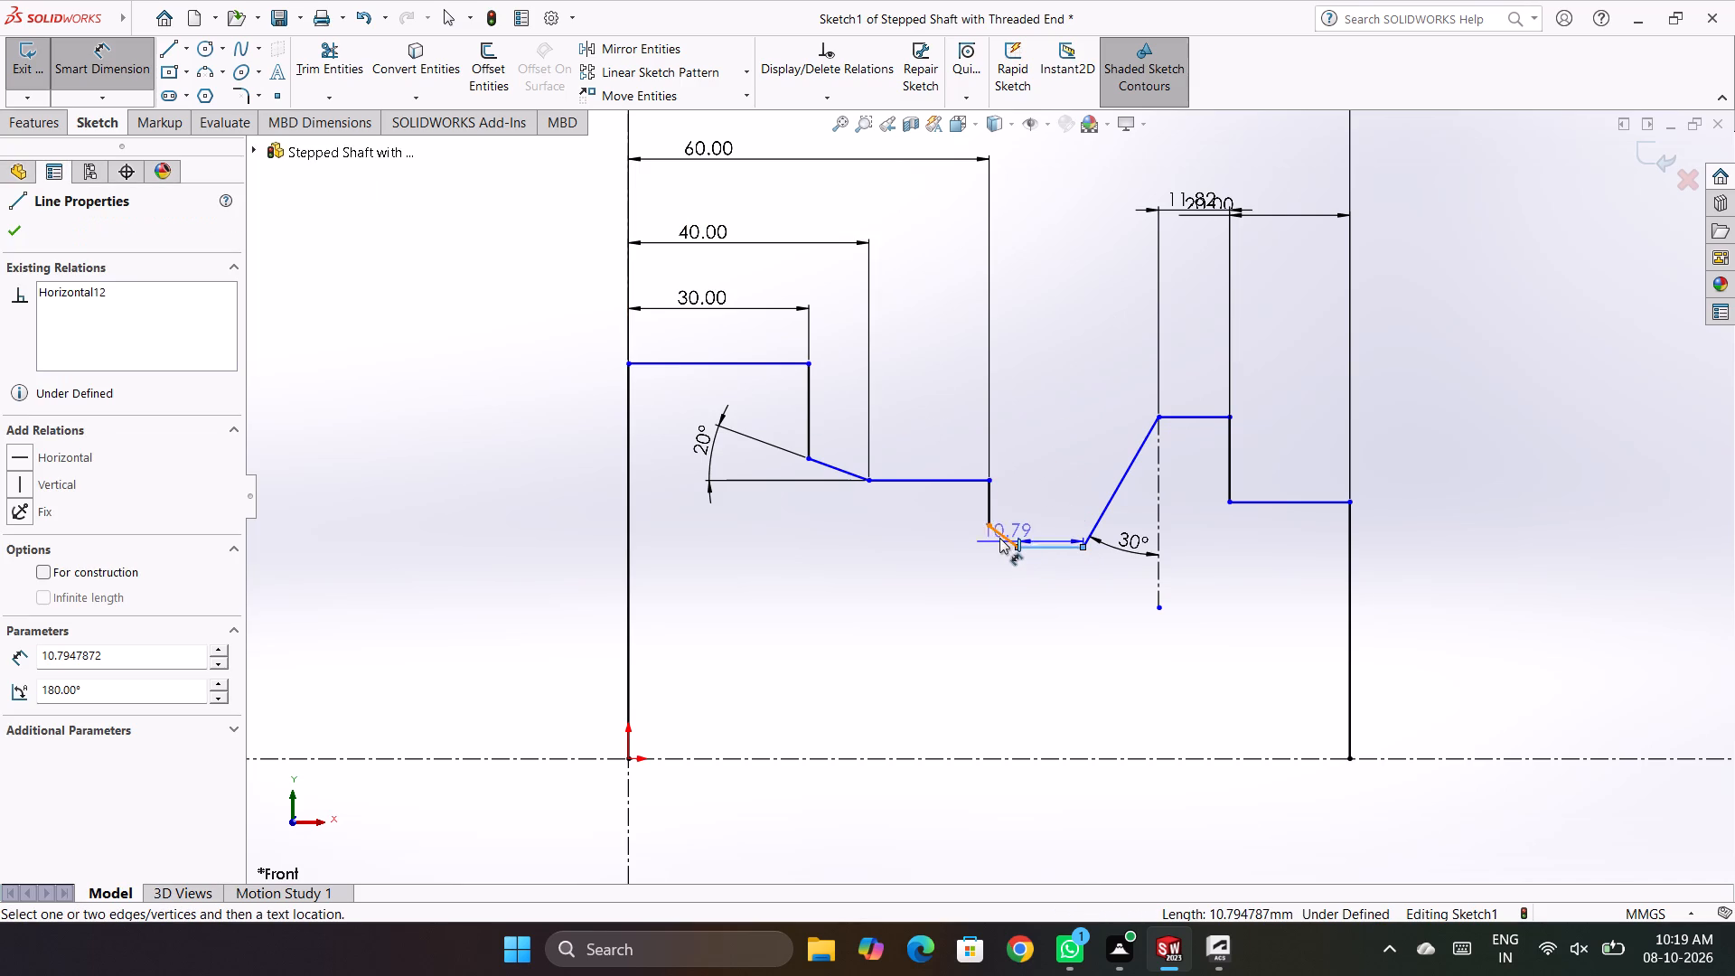
click(996, 532)
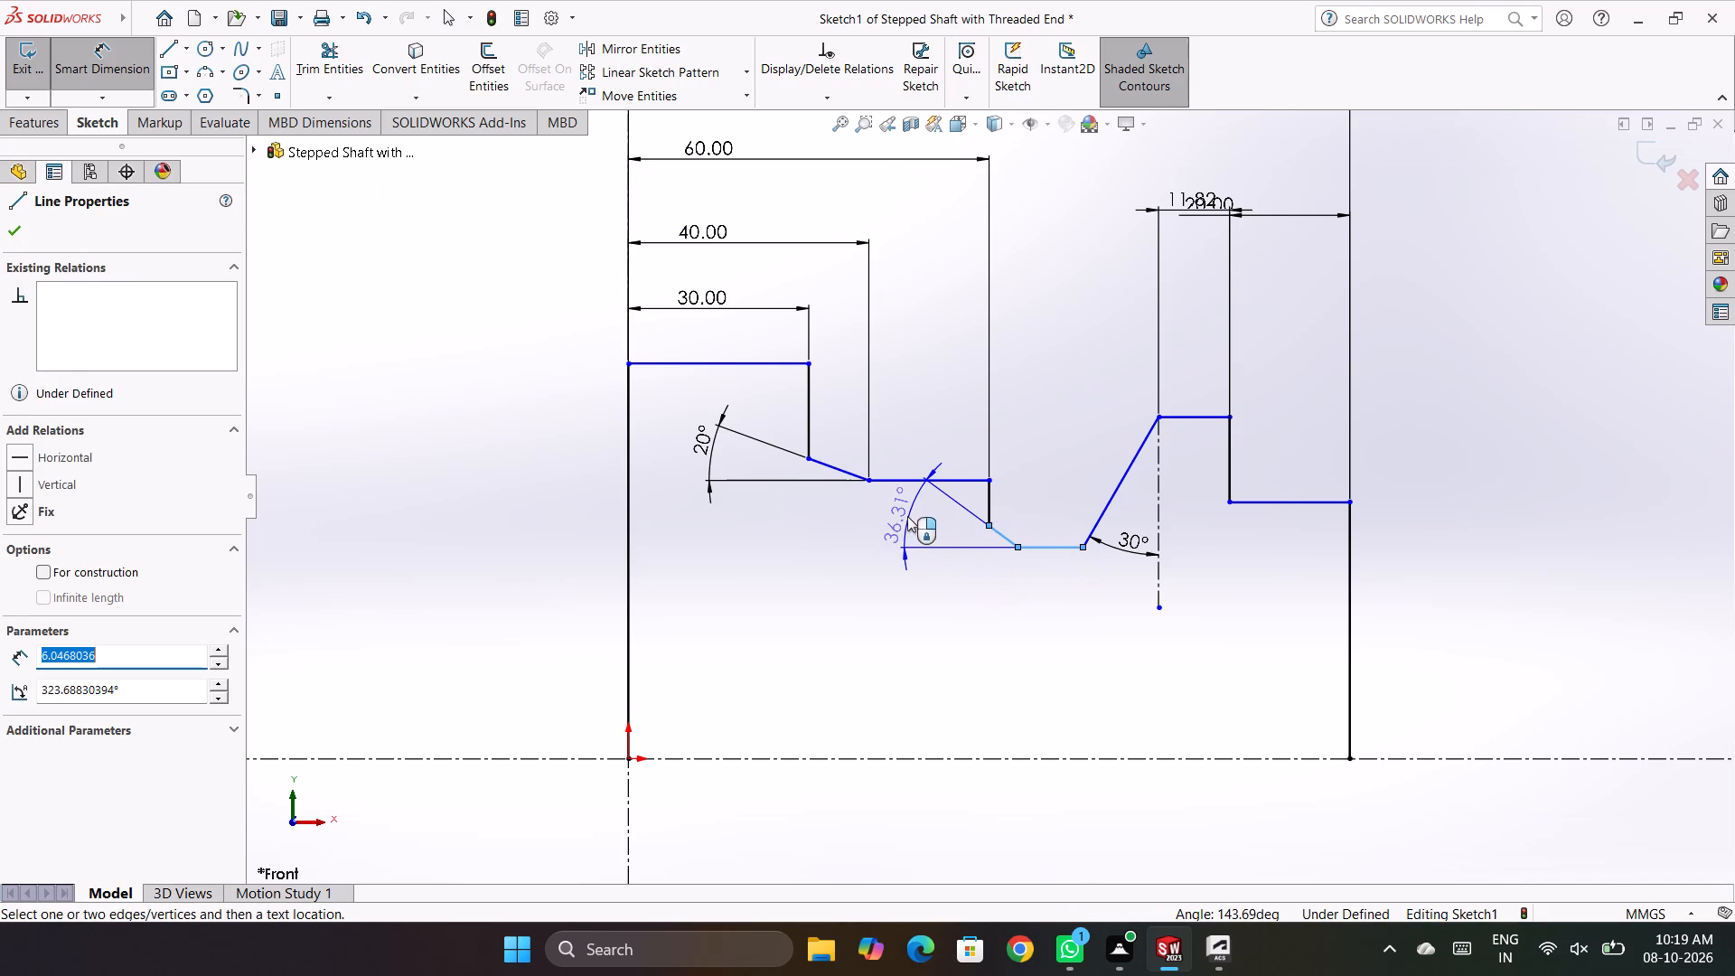
click(907, 516)
text(30)
key(Return)
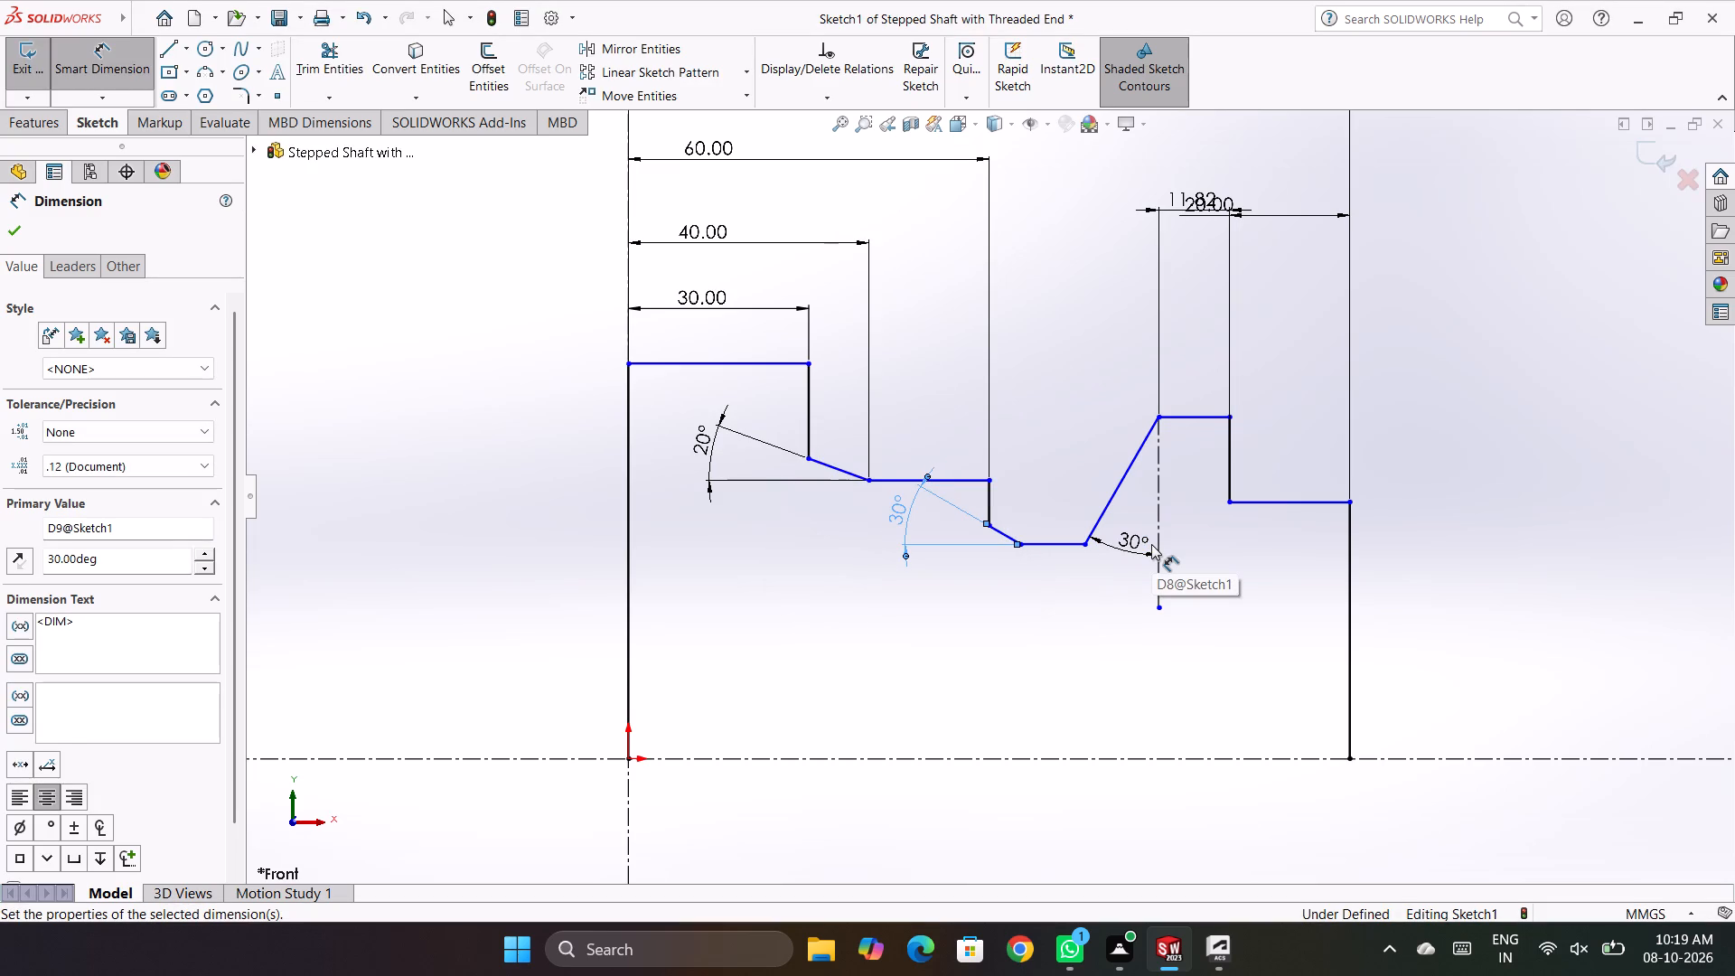
click(1064, 643)
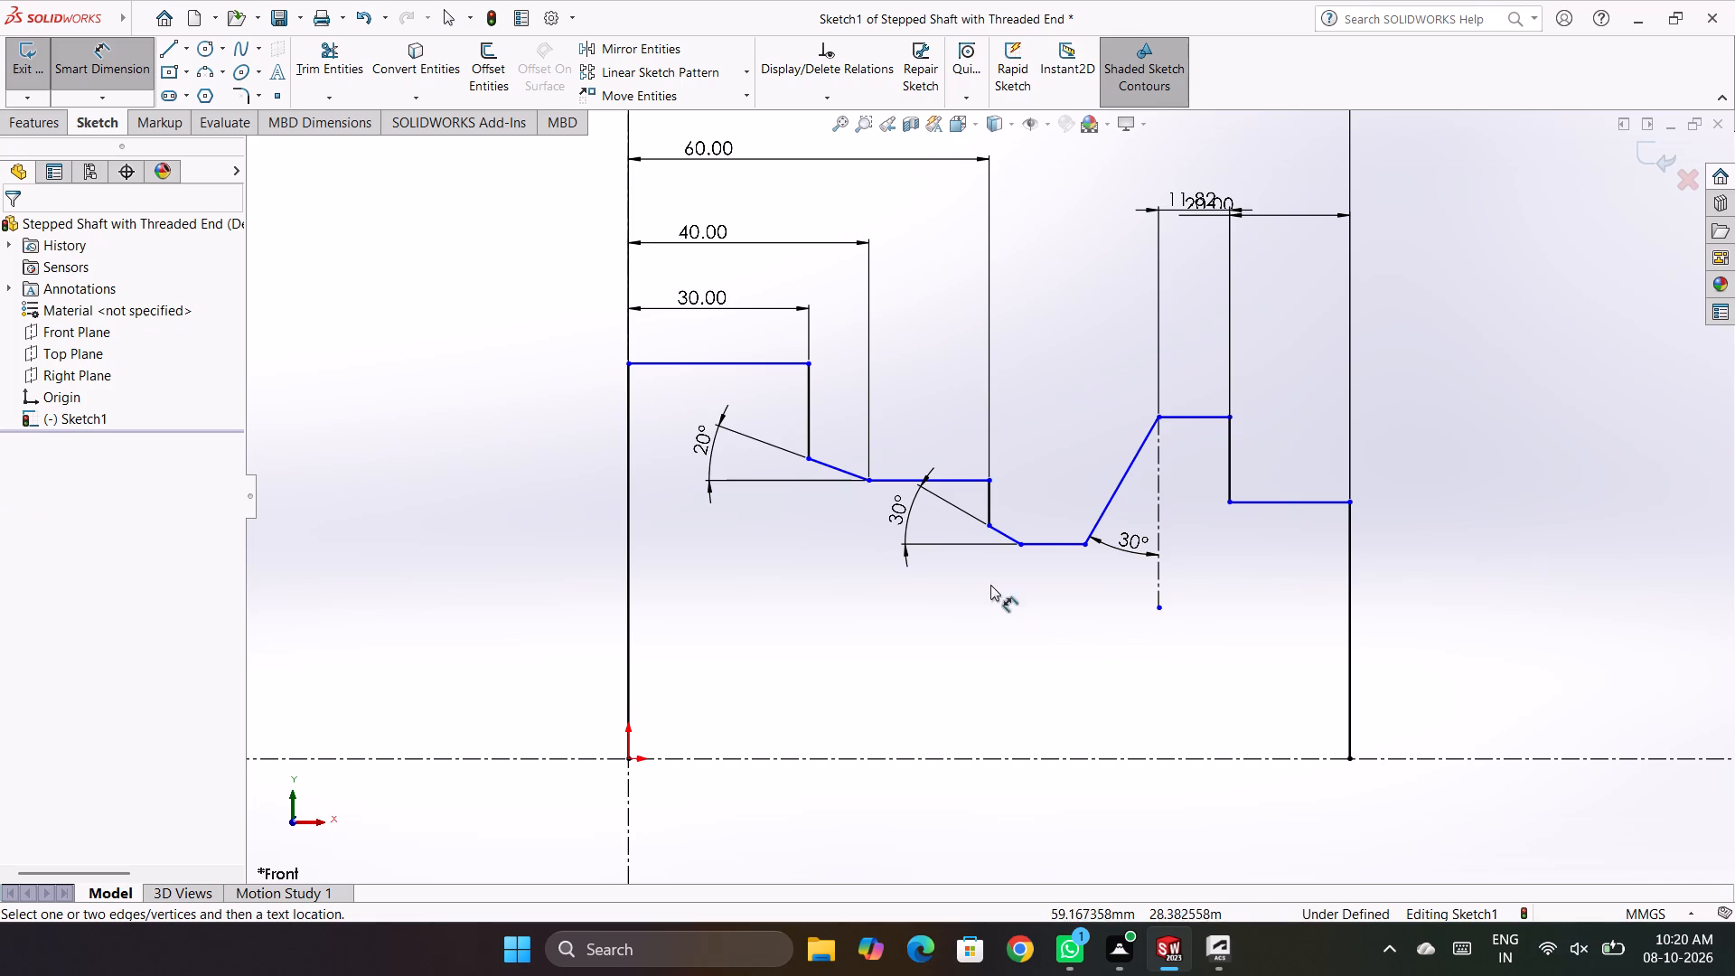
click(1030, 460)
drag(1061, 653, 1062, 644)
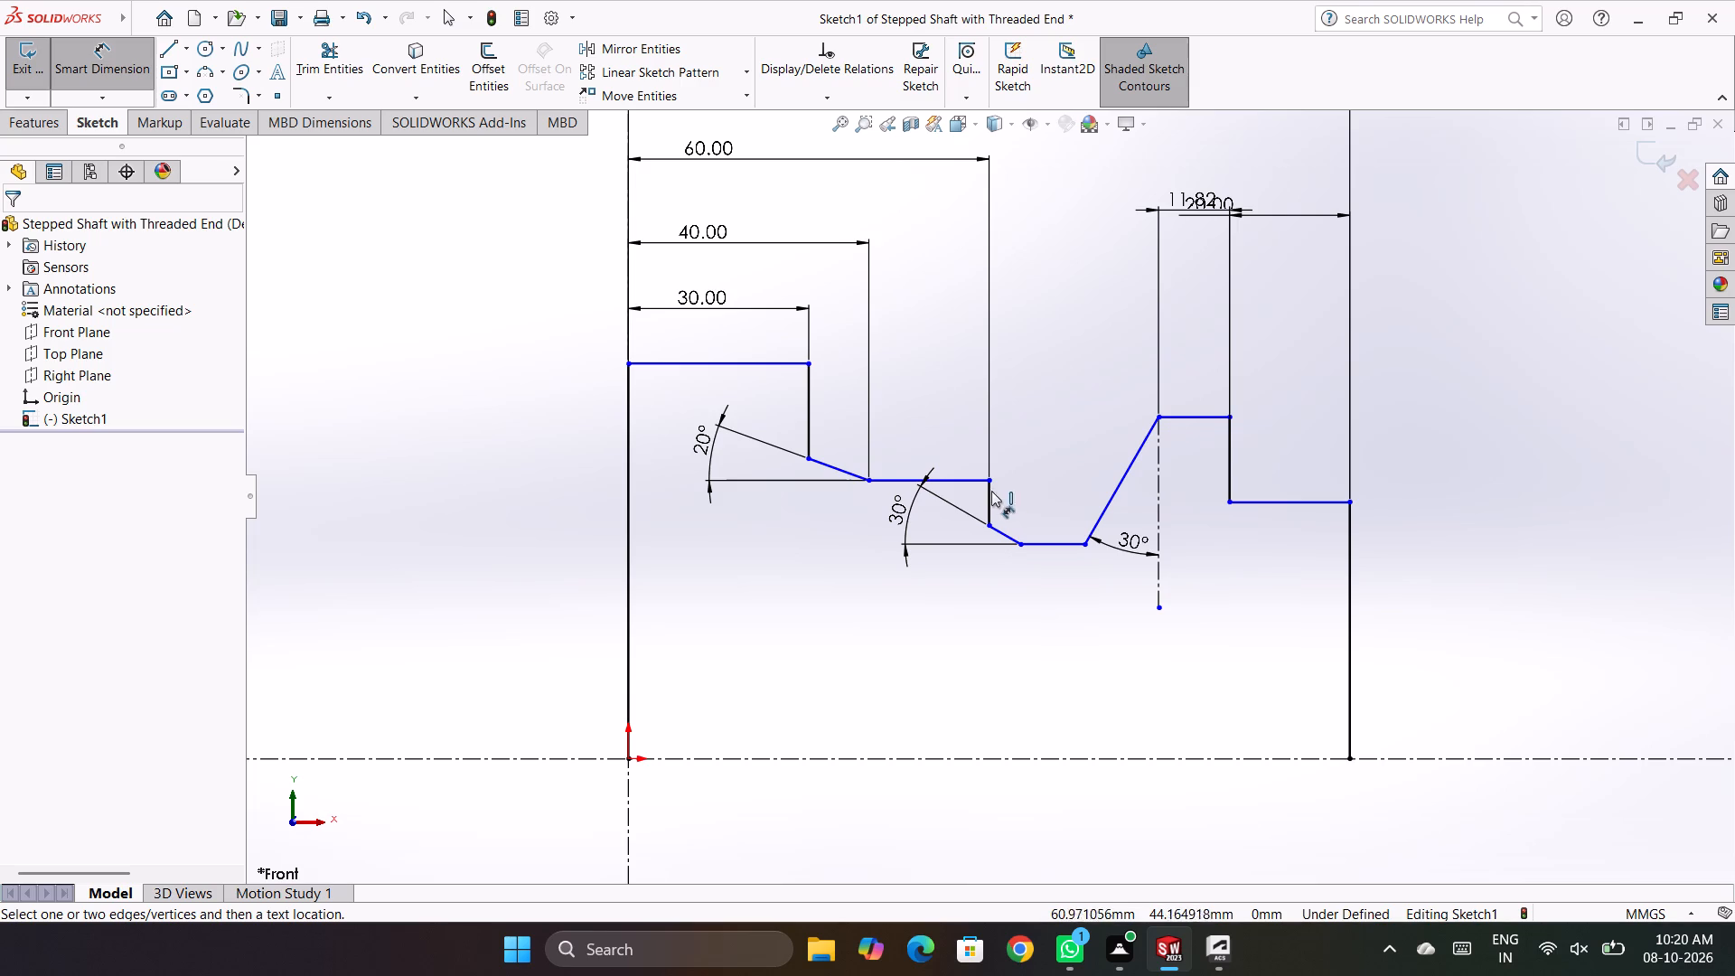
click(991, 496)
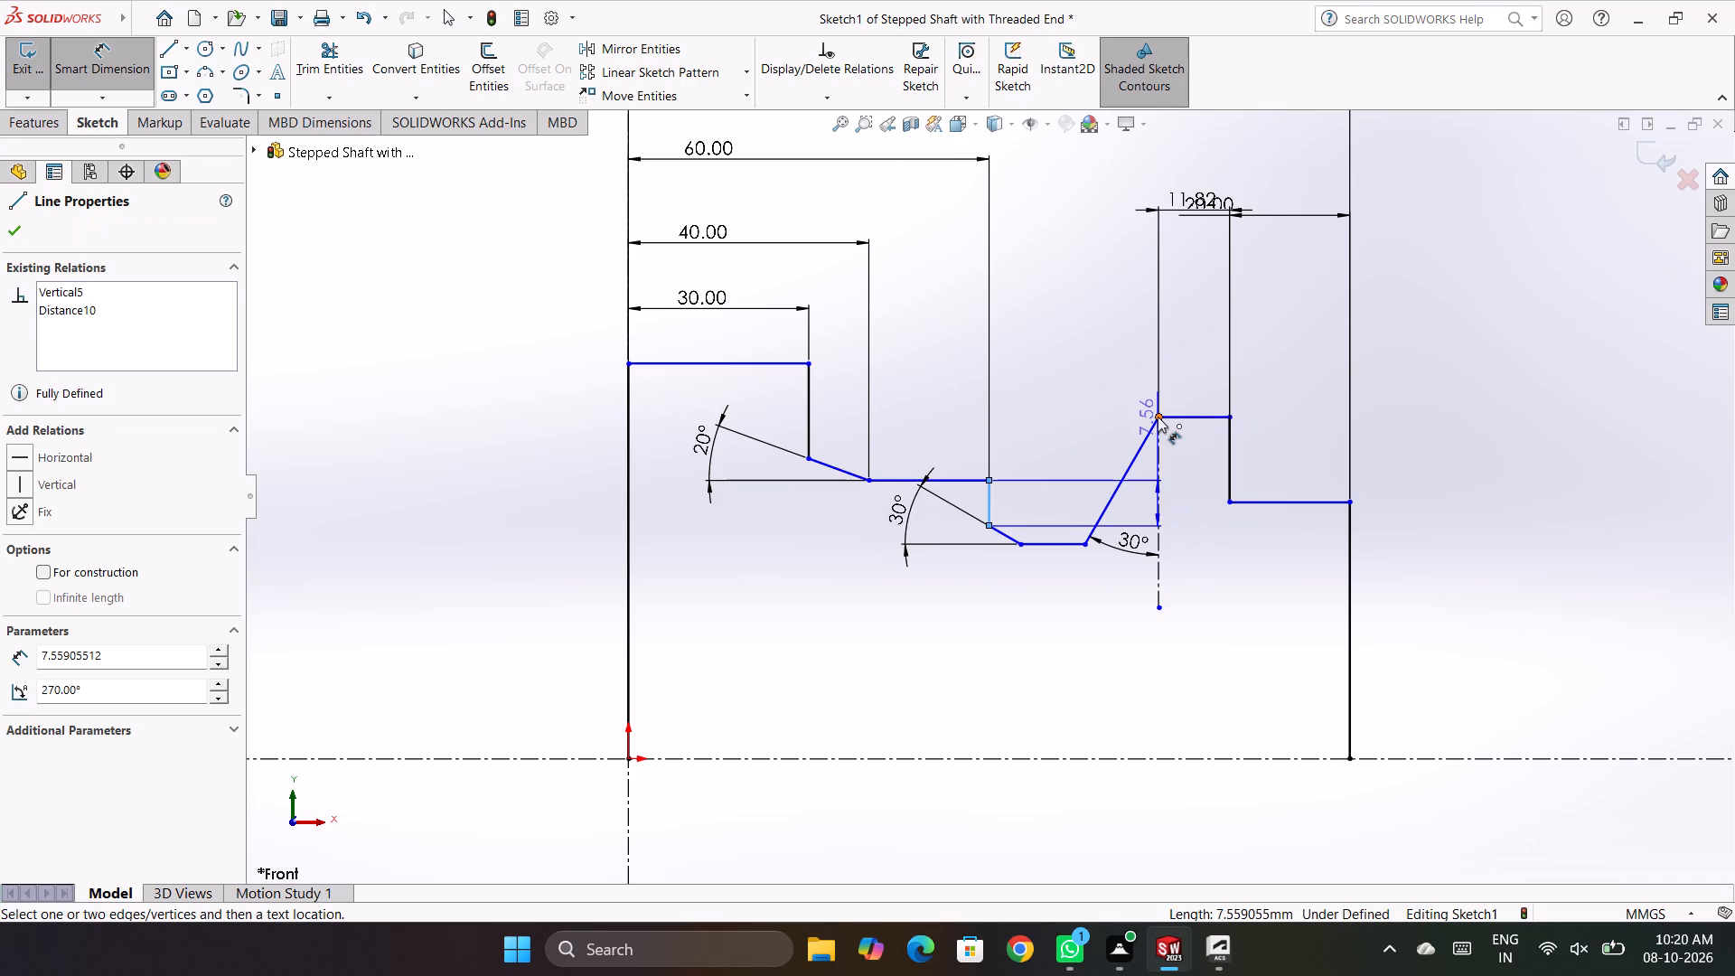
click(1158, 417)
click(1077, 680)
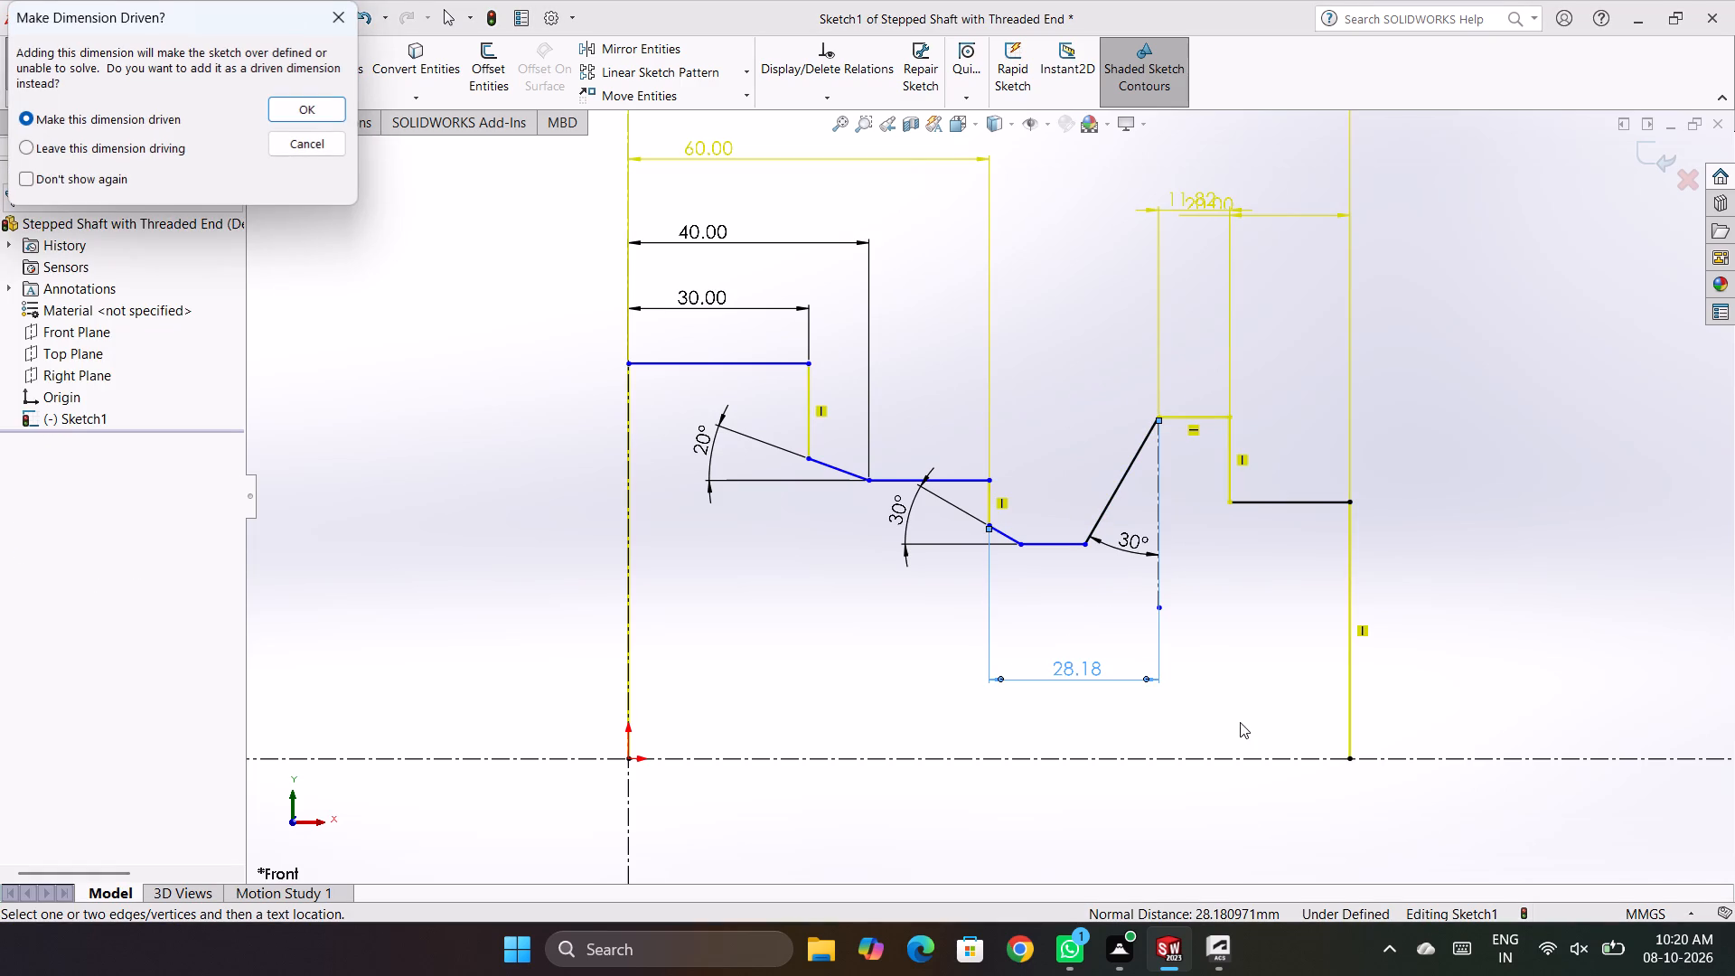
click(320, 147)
Set the length of the horizontal step adjoining the groove's rising slope to 20 mm.
double_click(1173, 192)
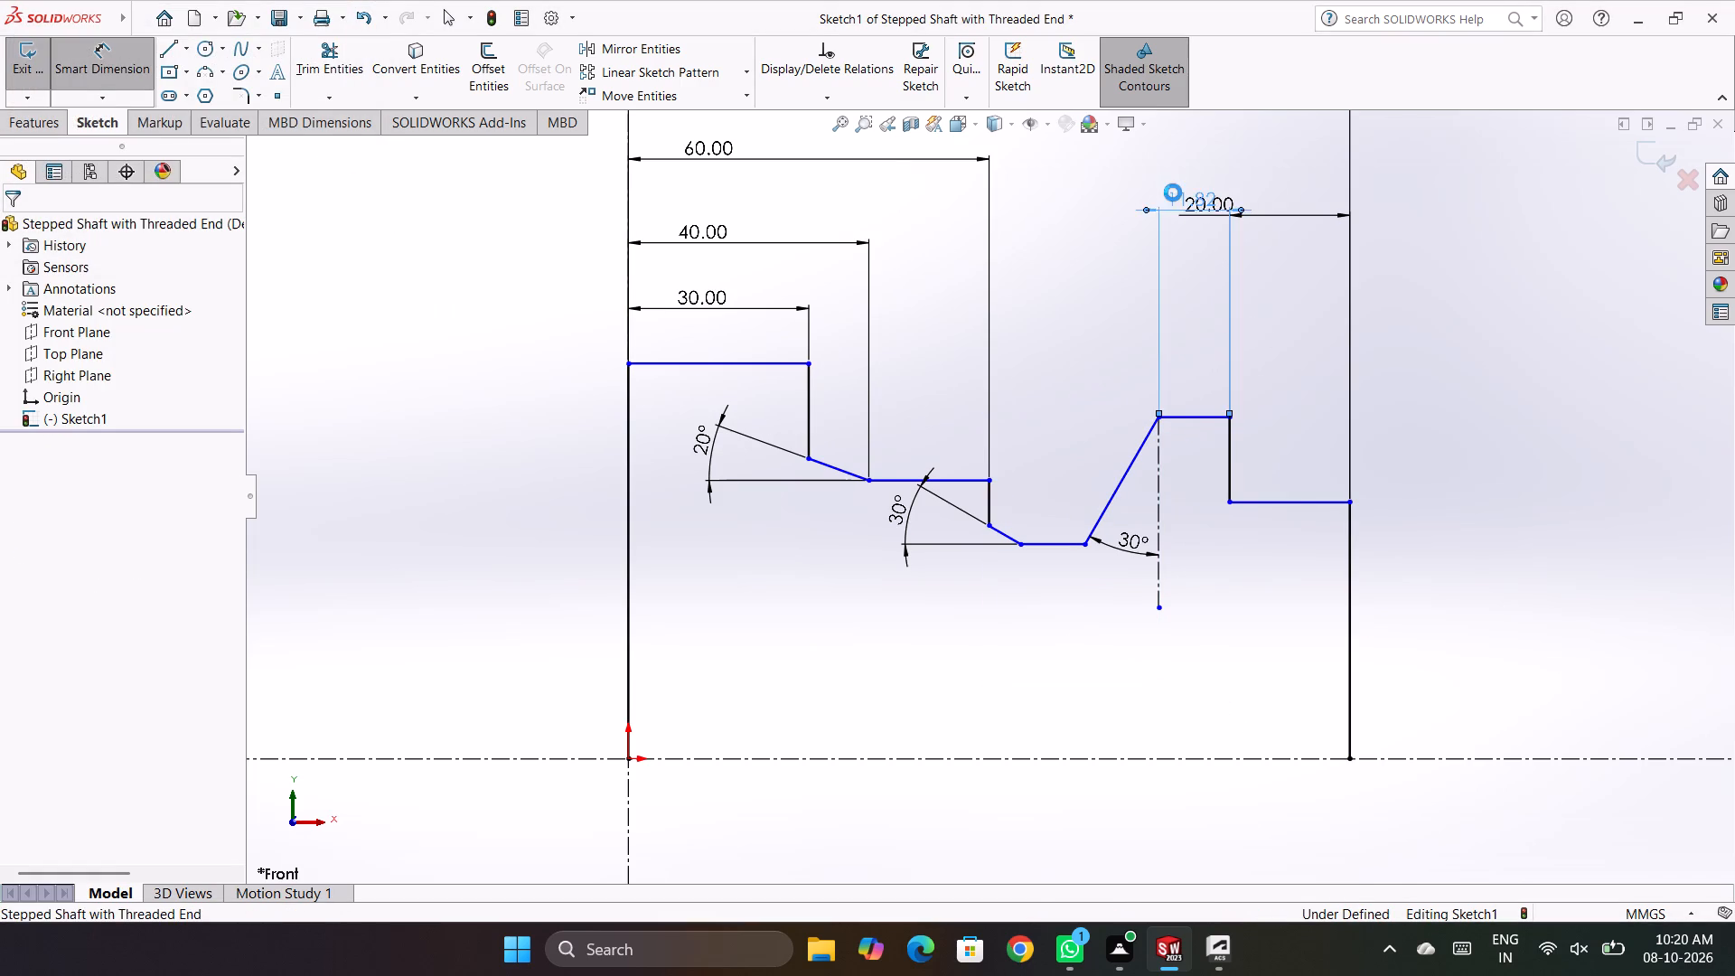
text(20)
key(Return)
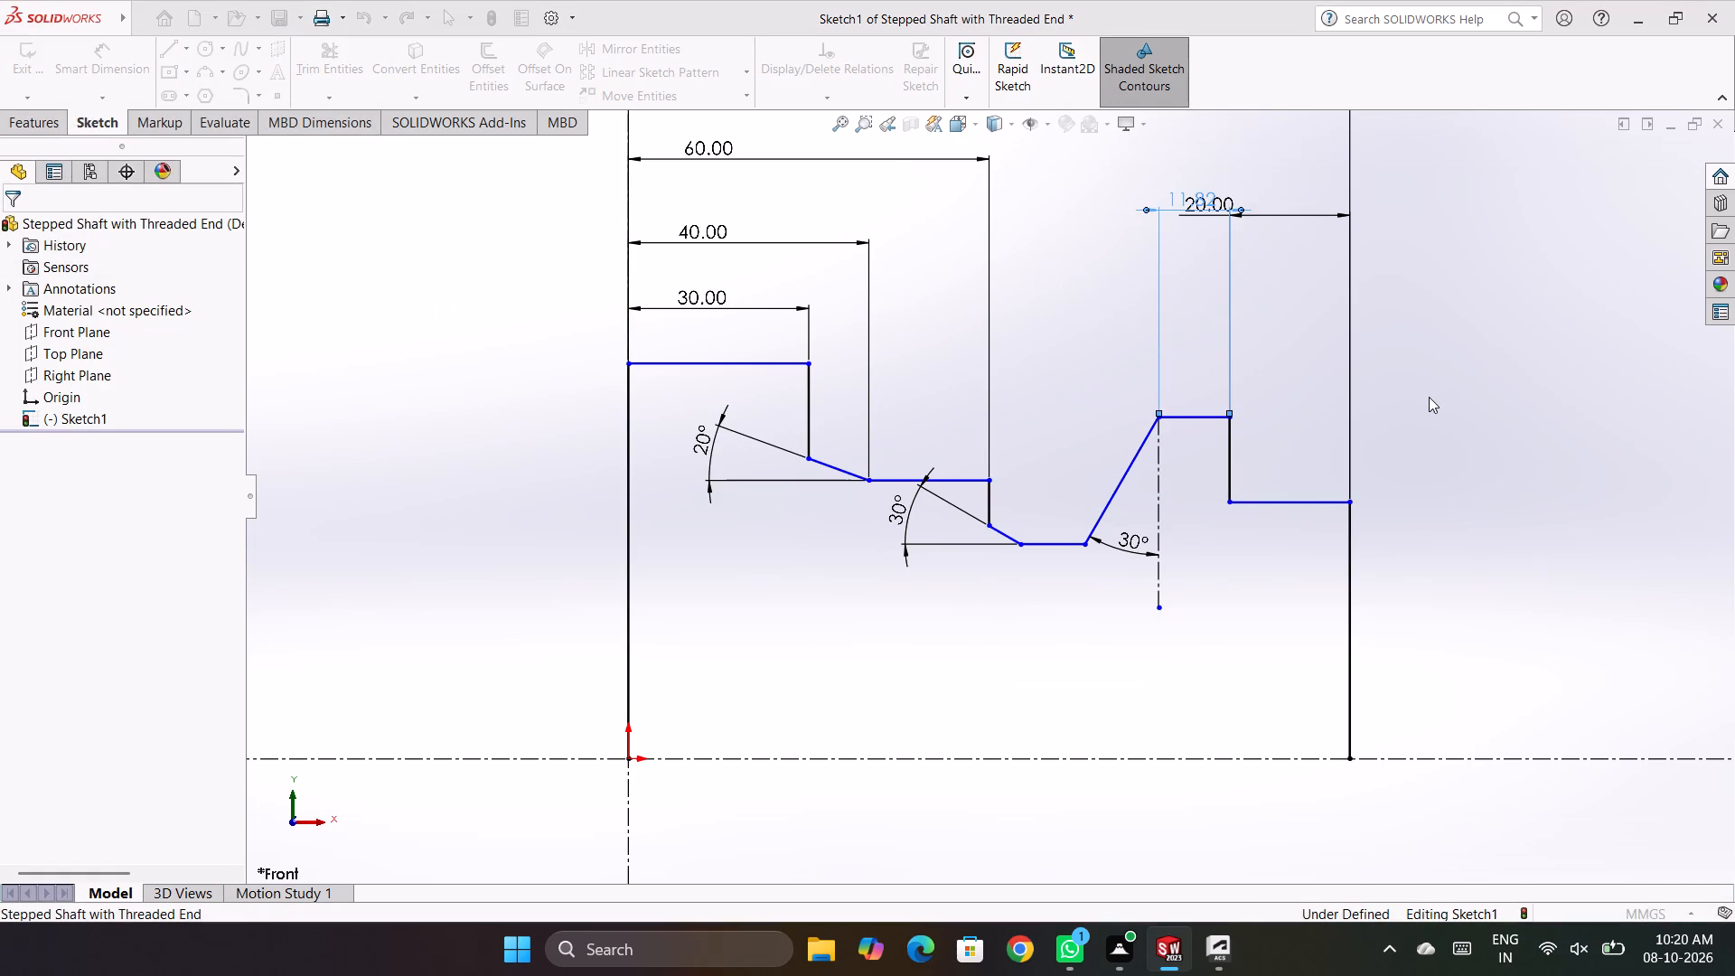
click(1523, 392)
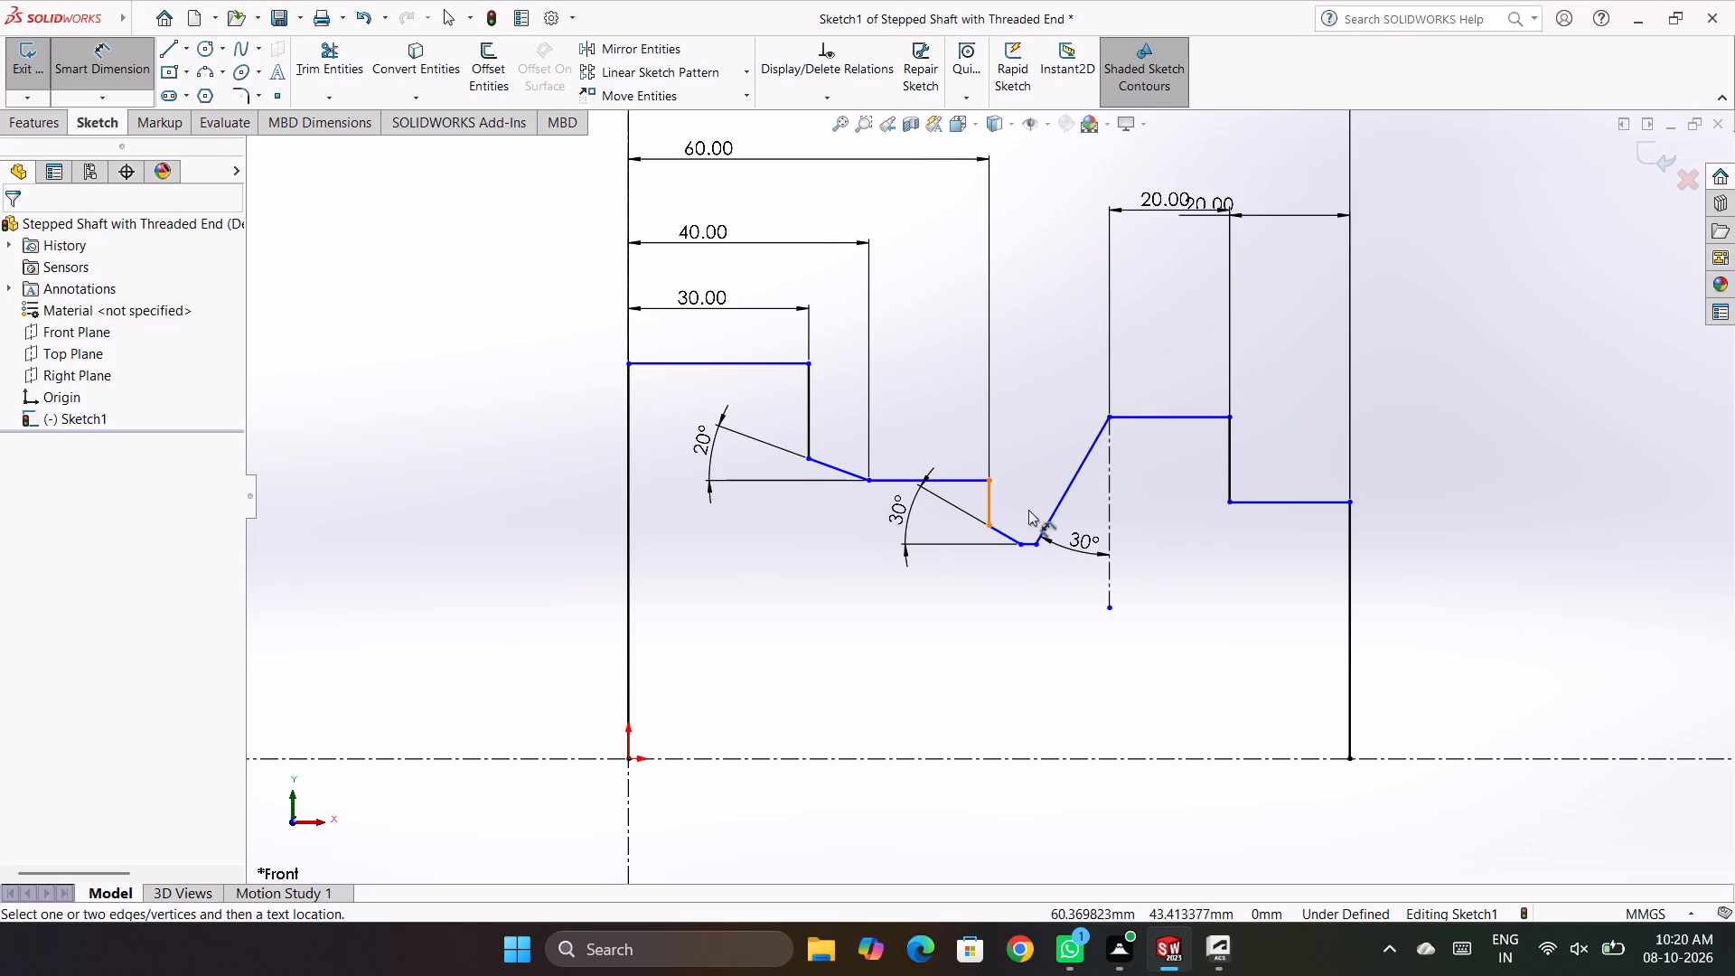
Dimension the horizontal distance between the two endpoints of the groove's falling slope as 6 mm.
scroll(1172, 507, up, 2)
scroll(1161, 512, down, 1)
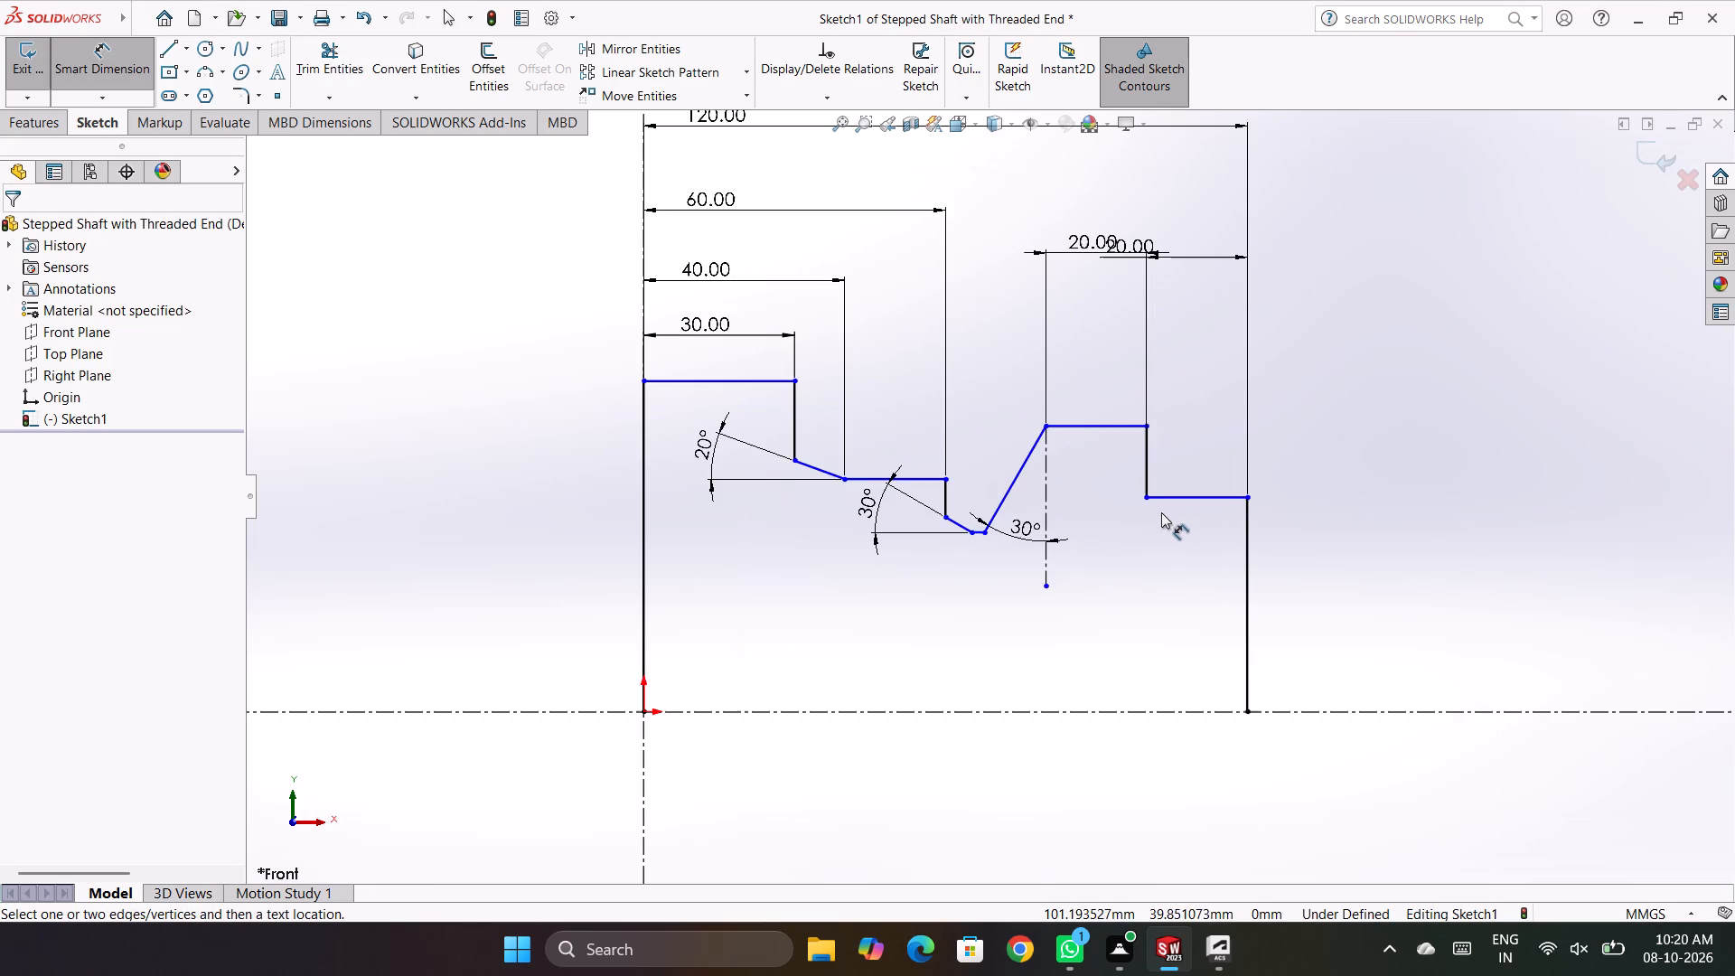
scroll(988, 463, down, 4)
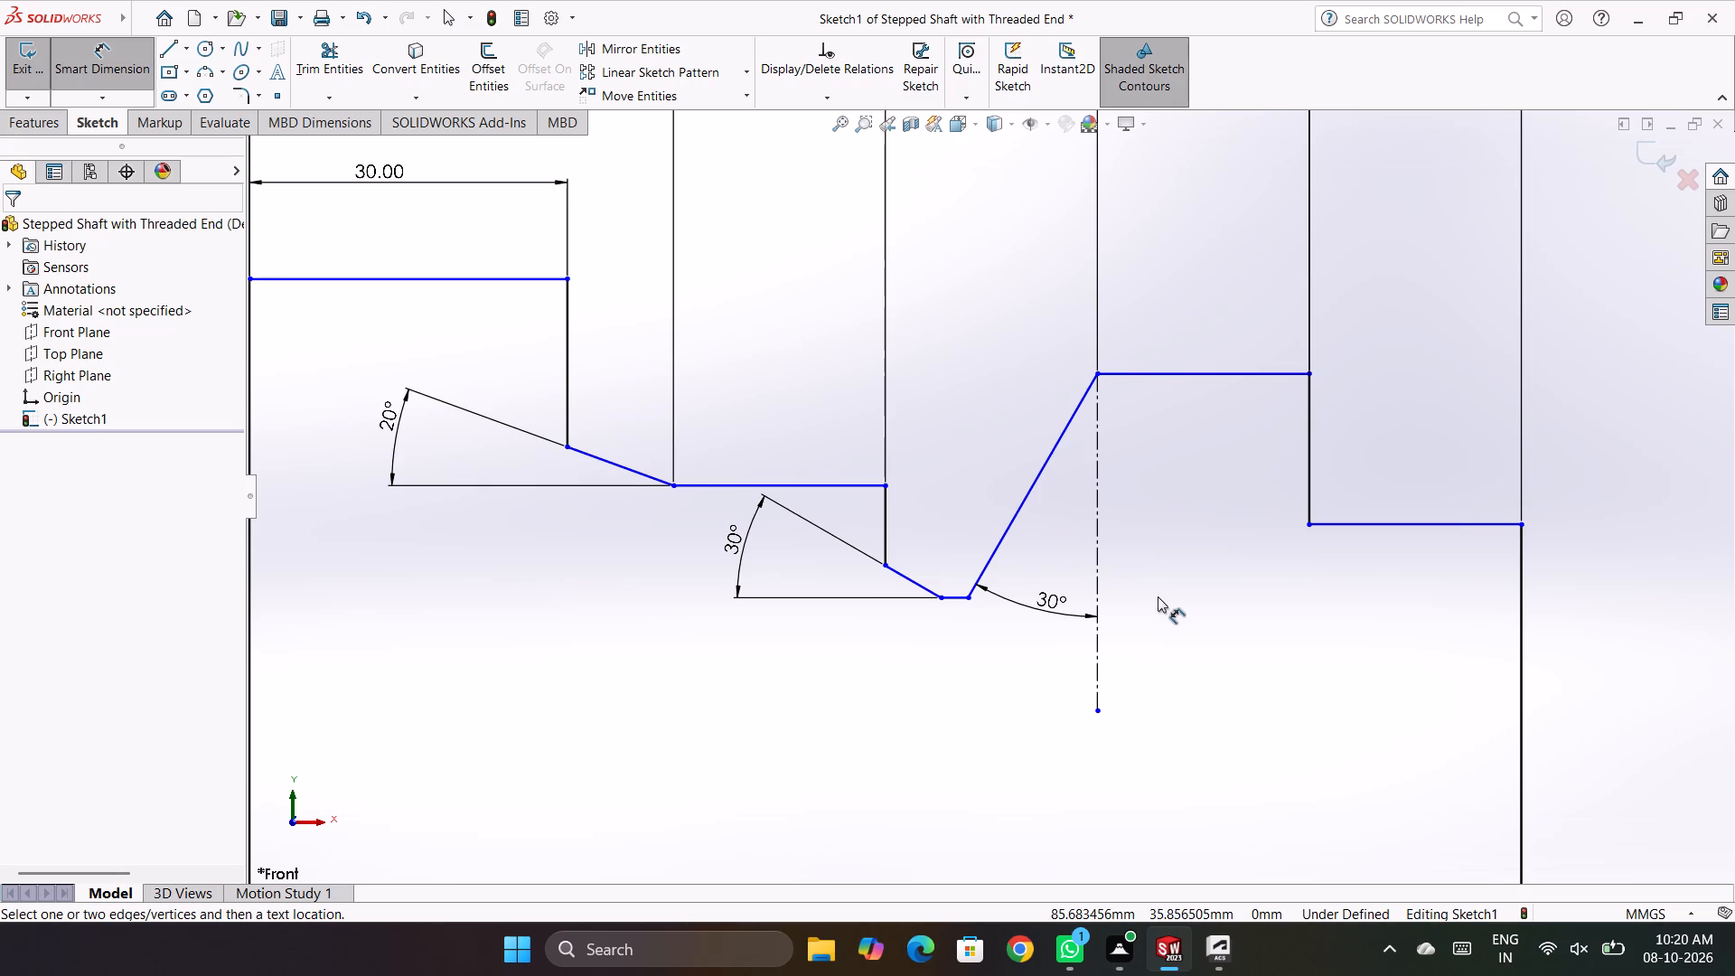
click(938, 598)
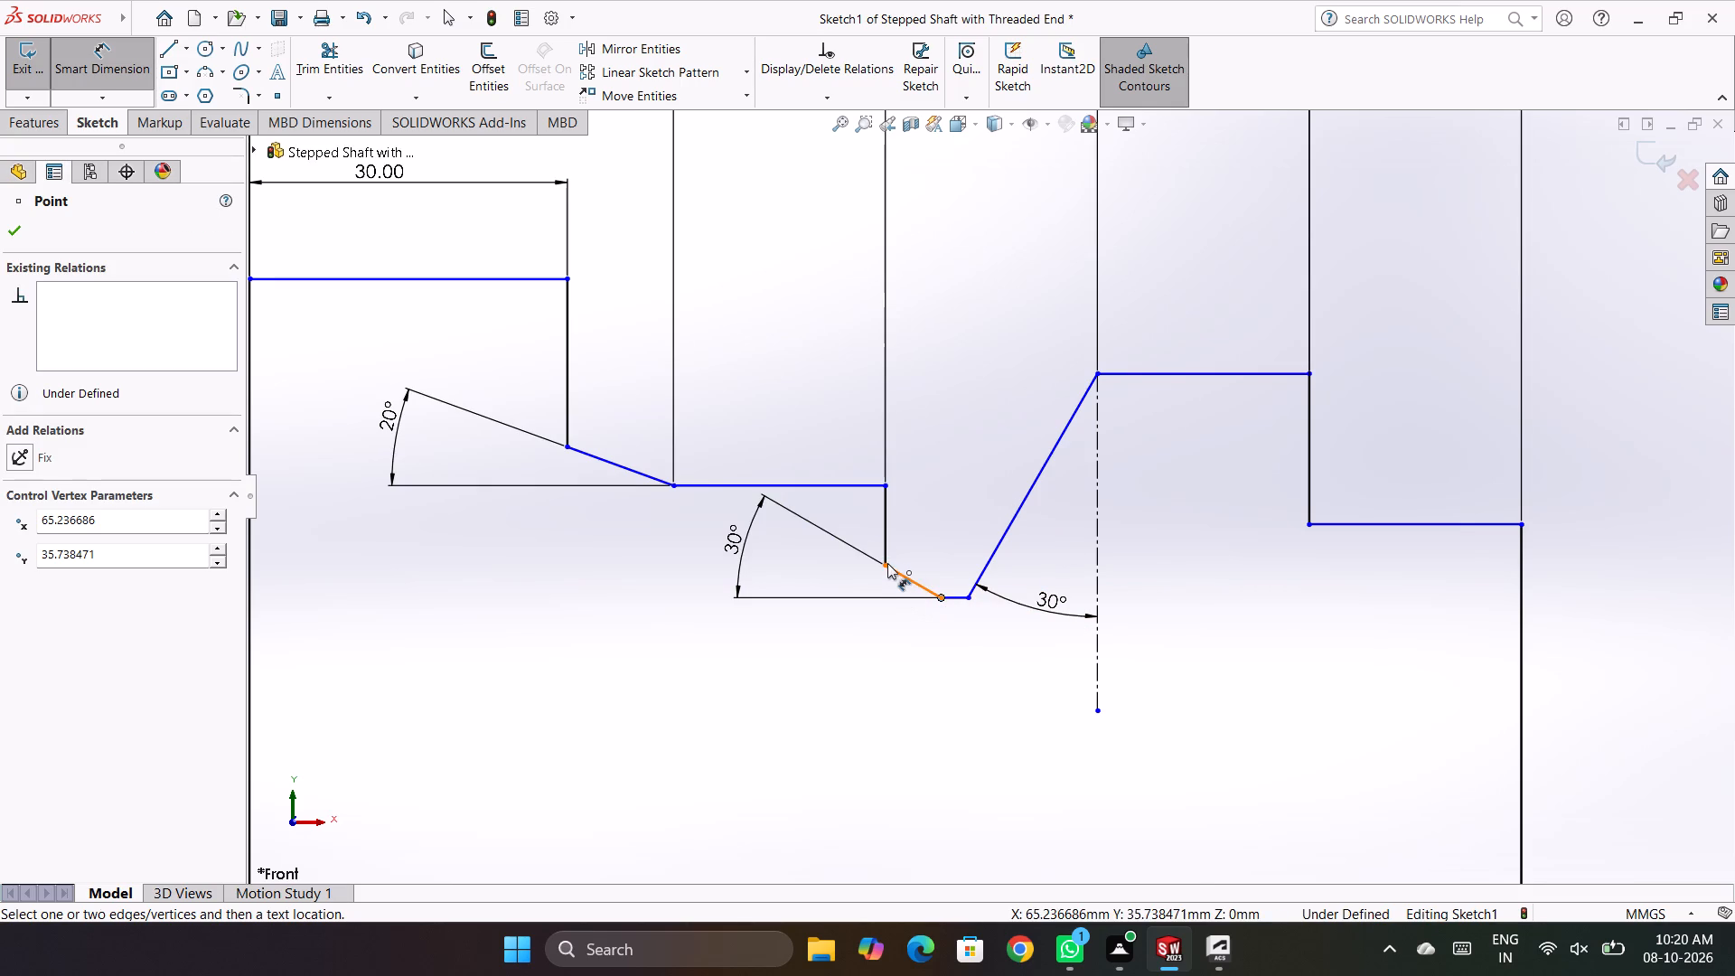
click(887, 563)
click(914, 690)
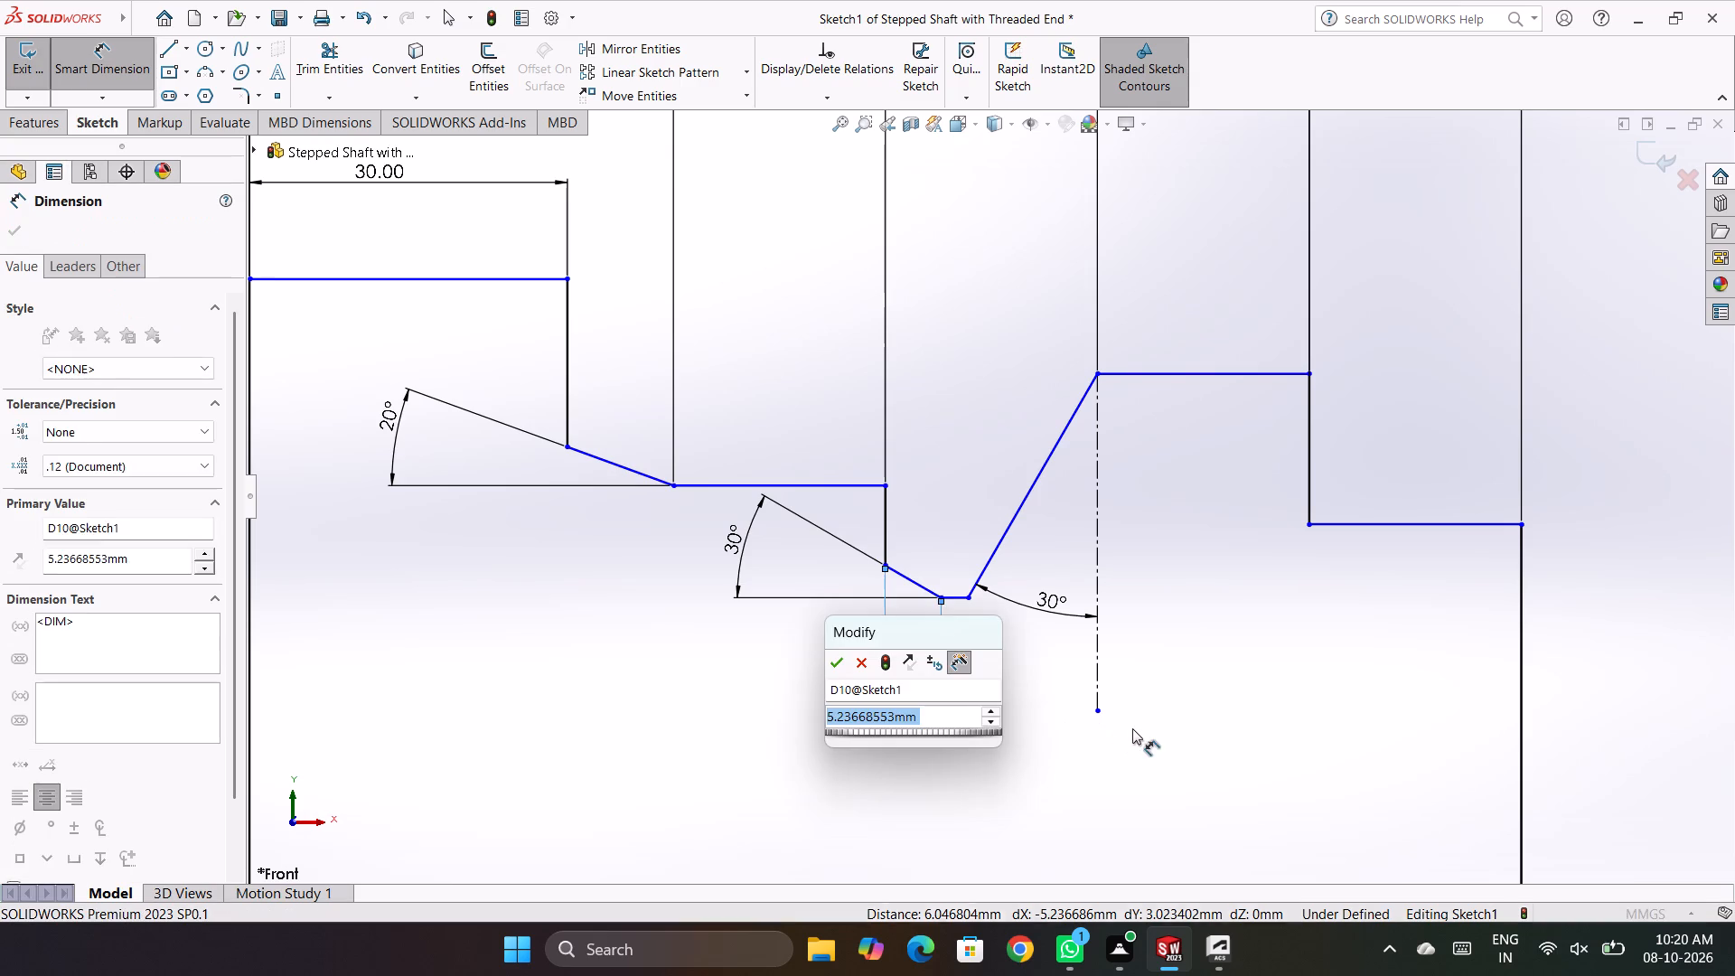
key(6)
key(Return)
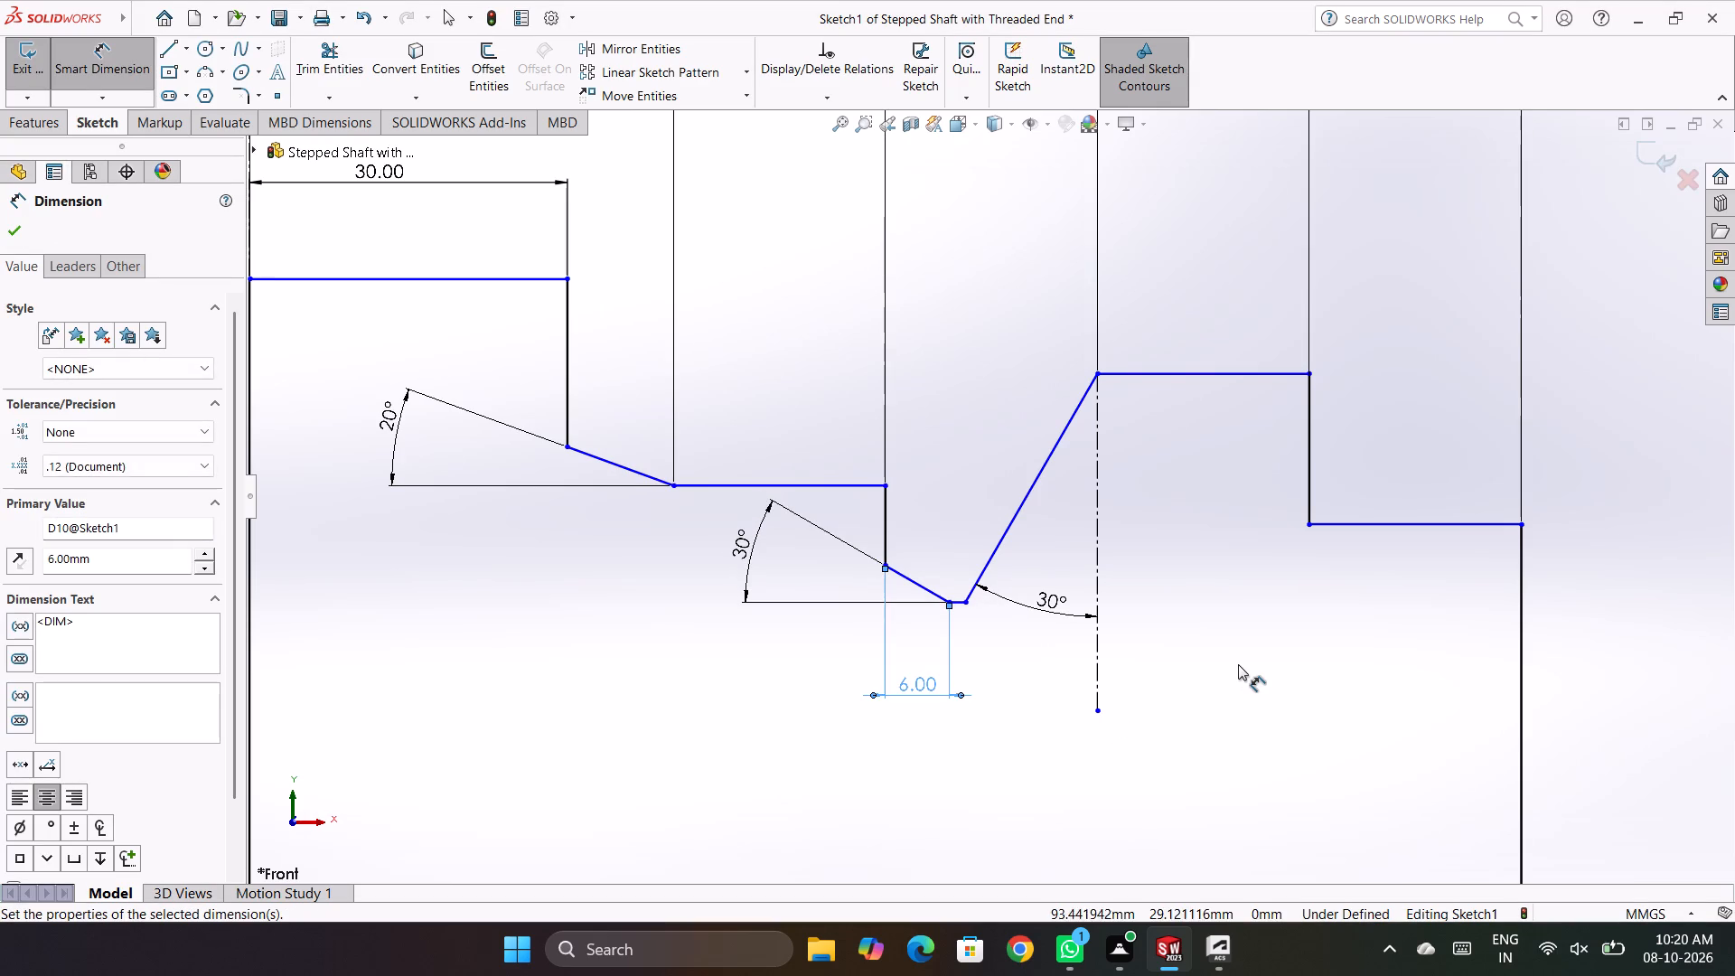
click(1235, 661)
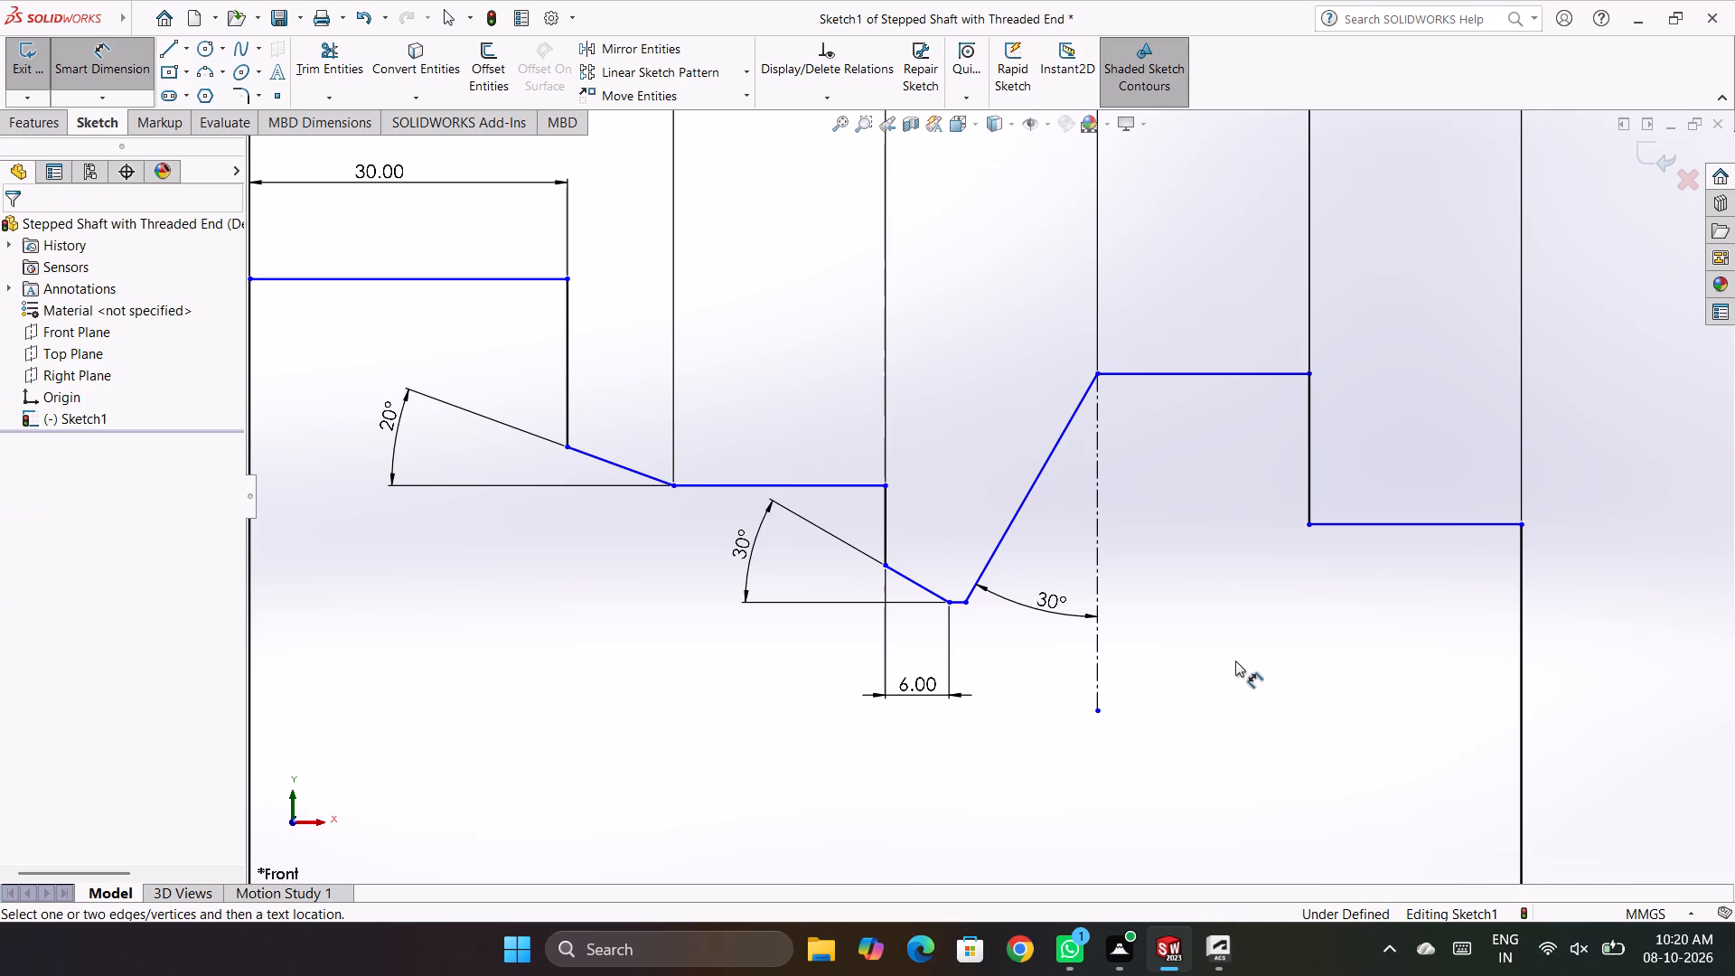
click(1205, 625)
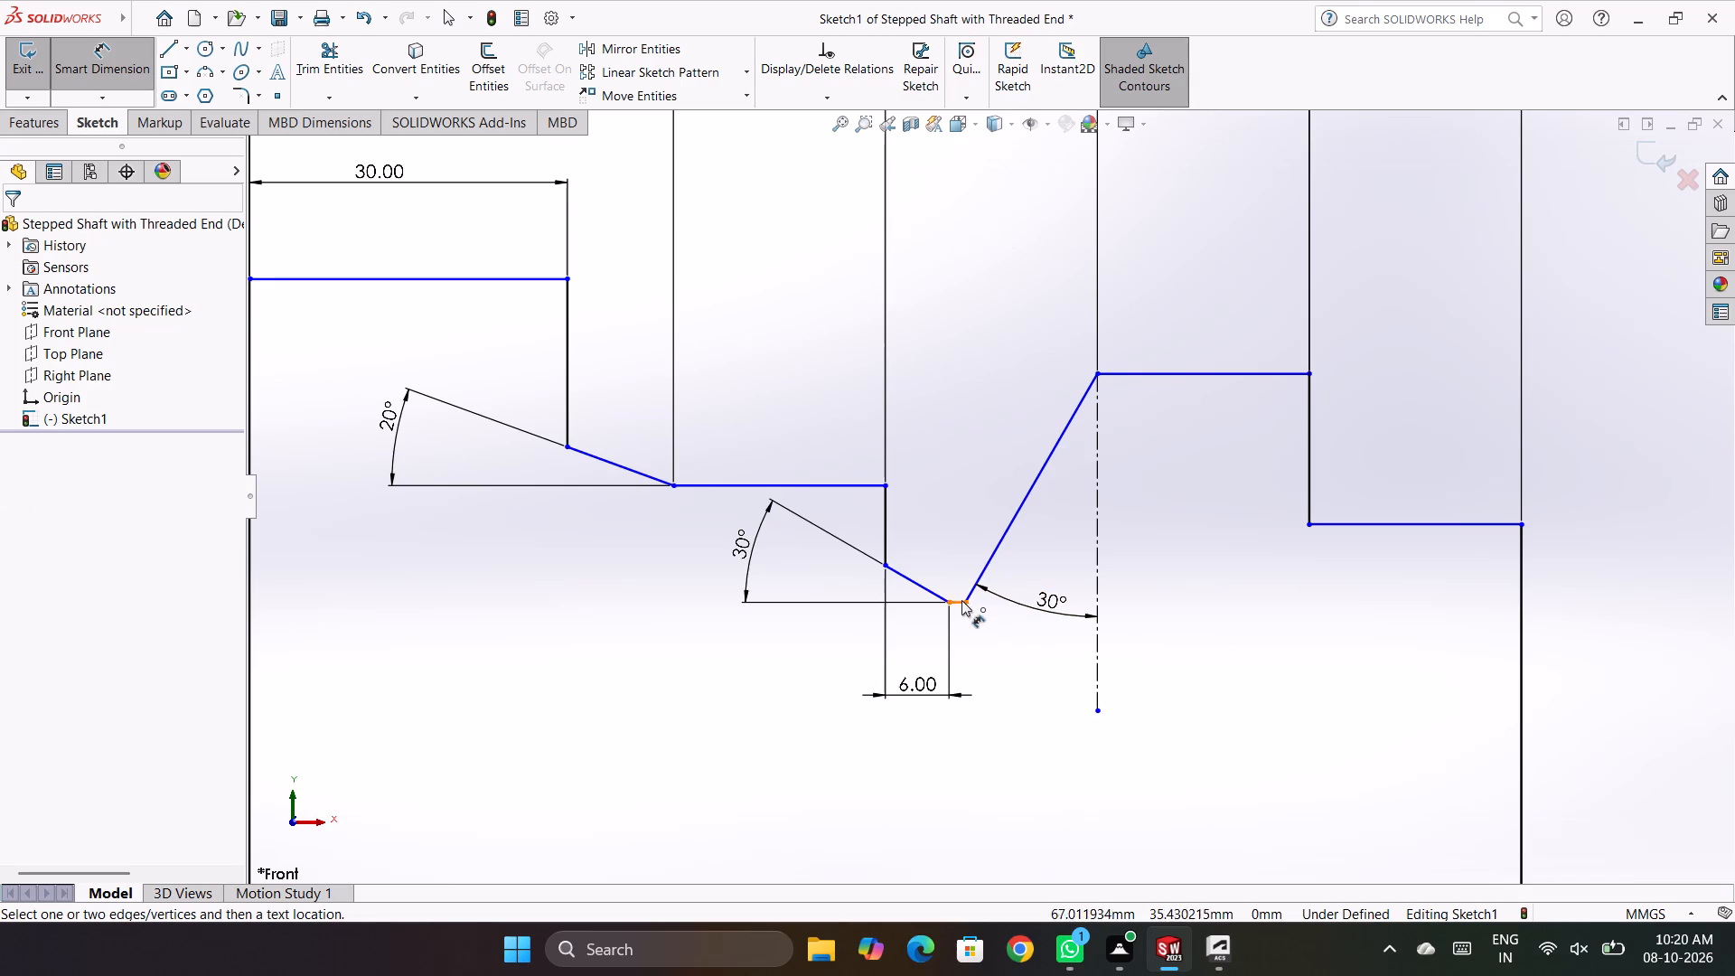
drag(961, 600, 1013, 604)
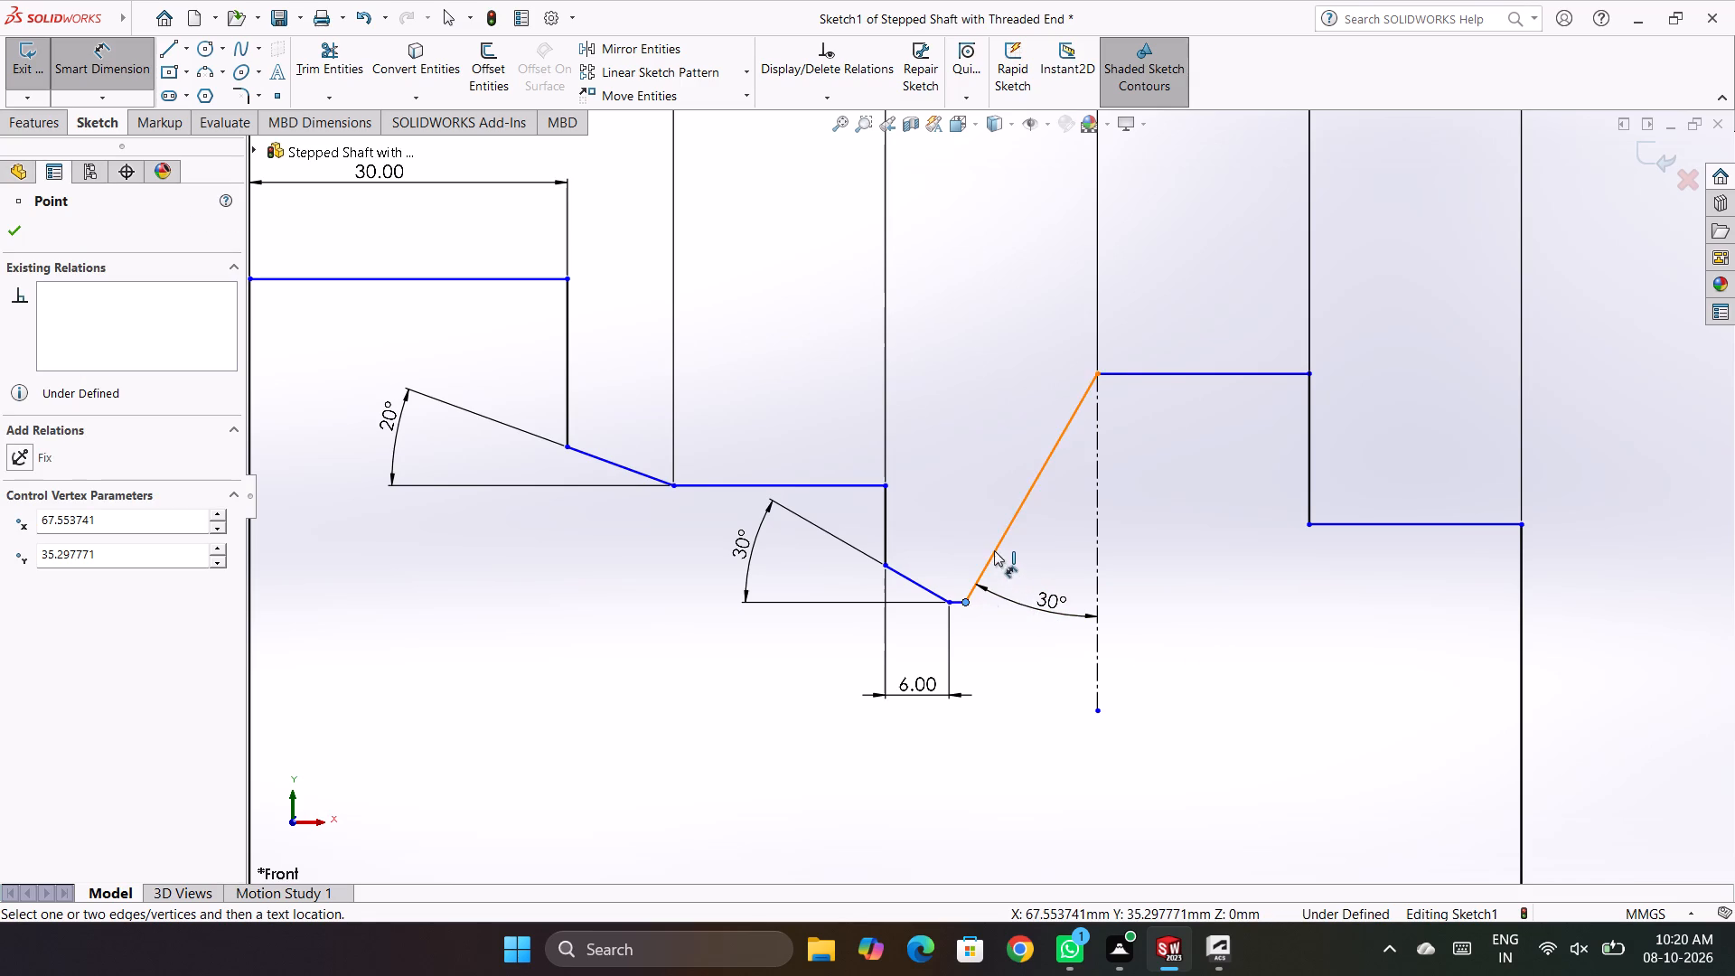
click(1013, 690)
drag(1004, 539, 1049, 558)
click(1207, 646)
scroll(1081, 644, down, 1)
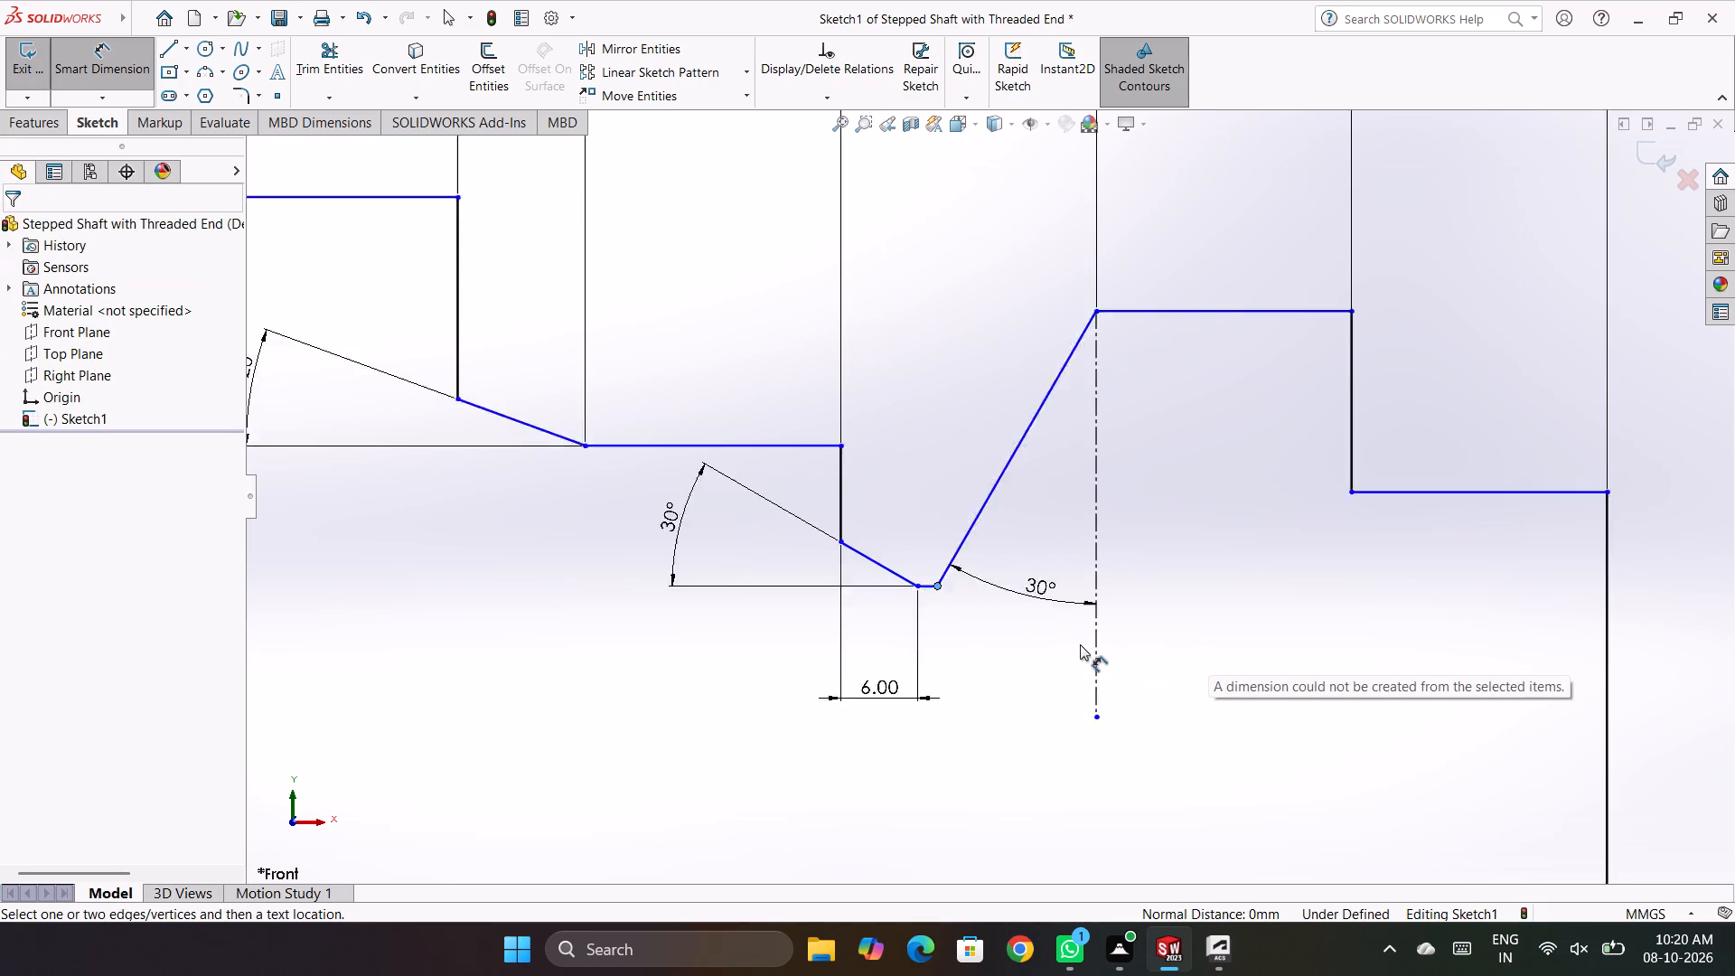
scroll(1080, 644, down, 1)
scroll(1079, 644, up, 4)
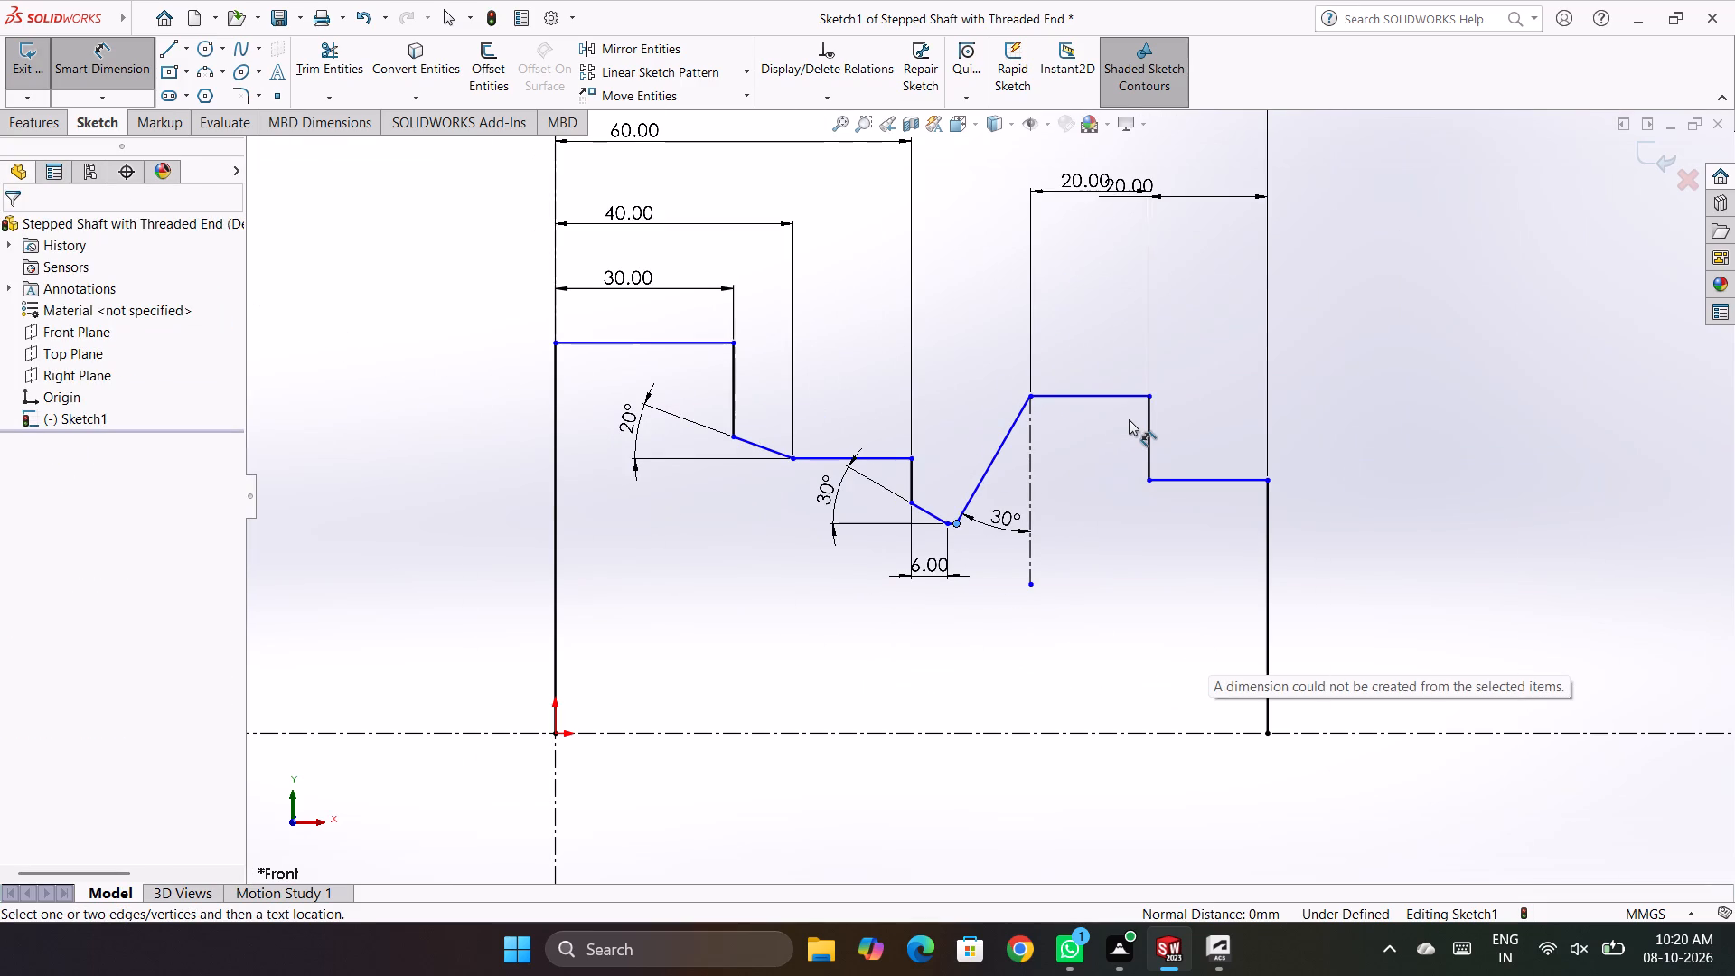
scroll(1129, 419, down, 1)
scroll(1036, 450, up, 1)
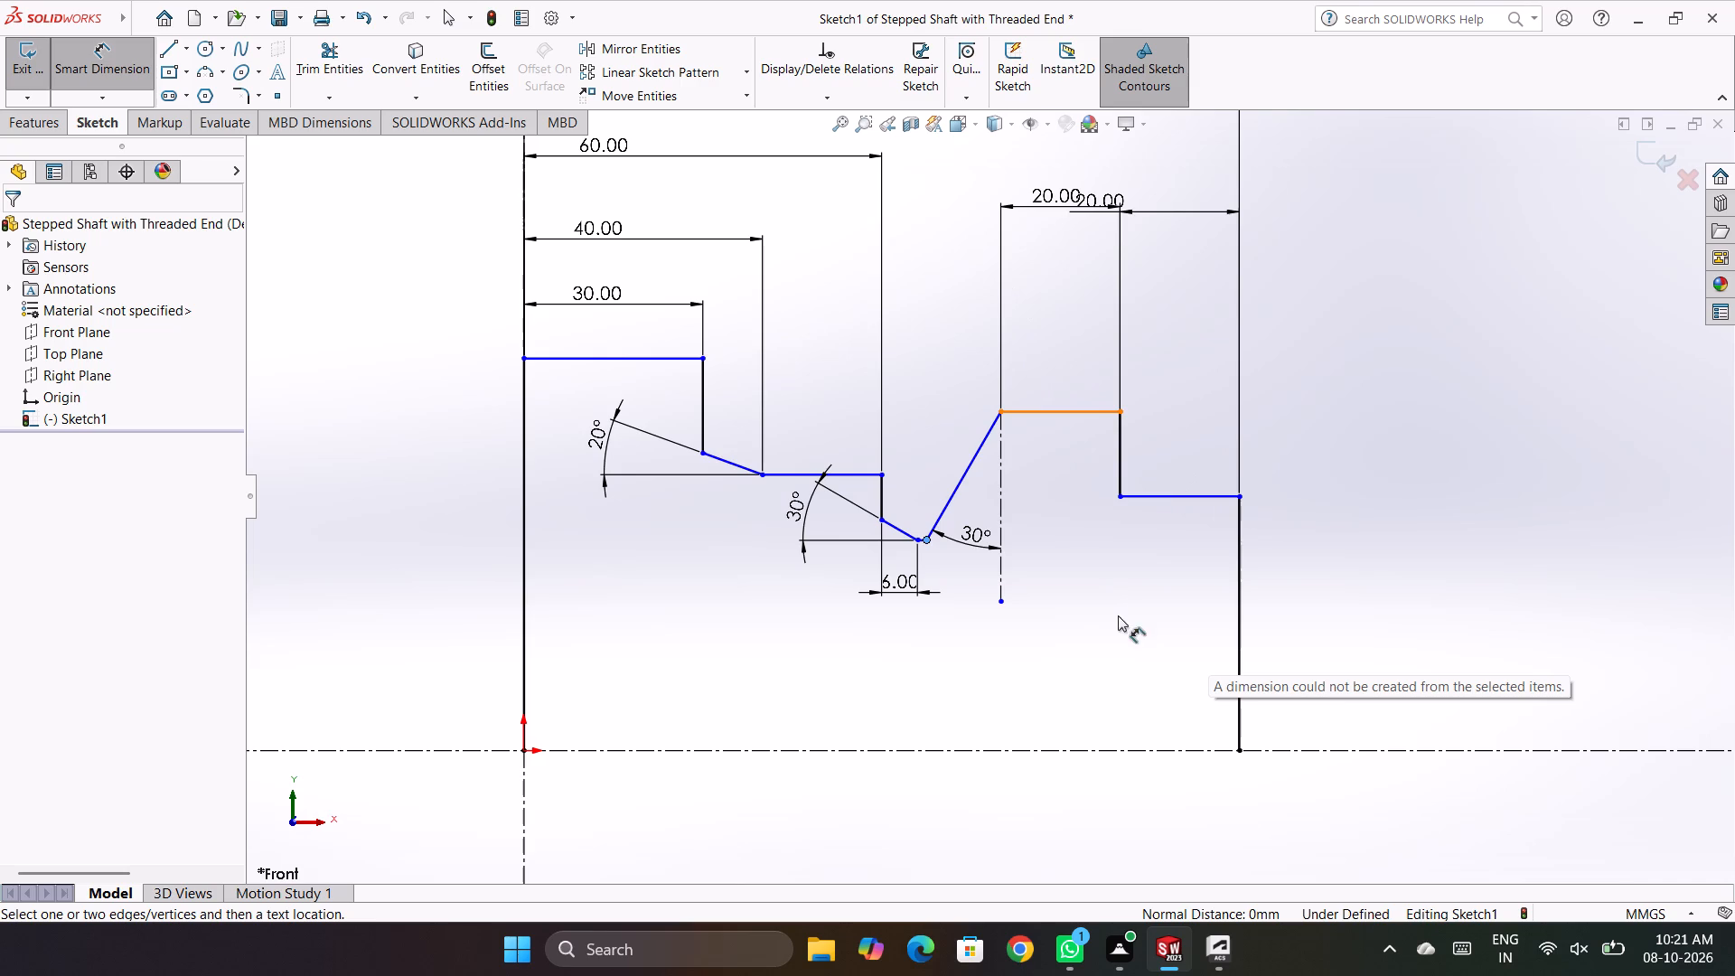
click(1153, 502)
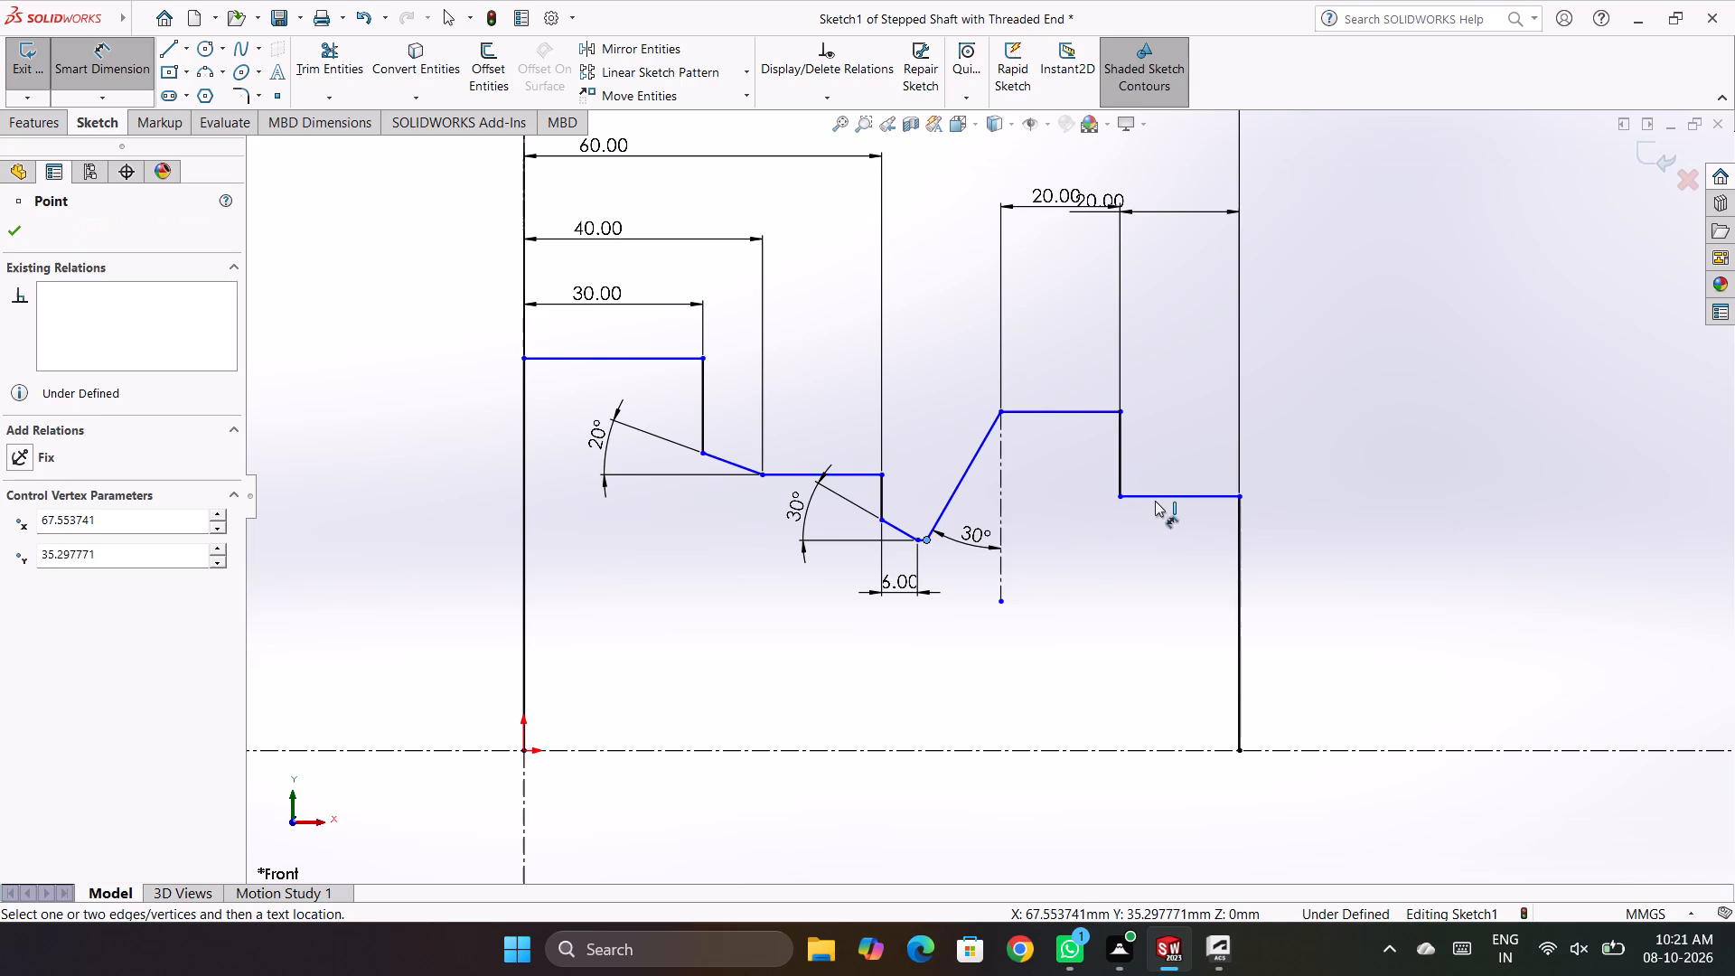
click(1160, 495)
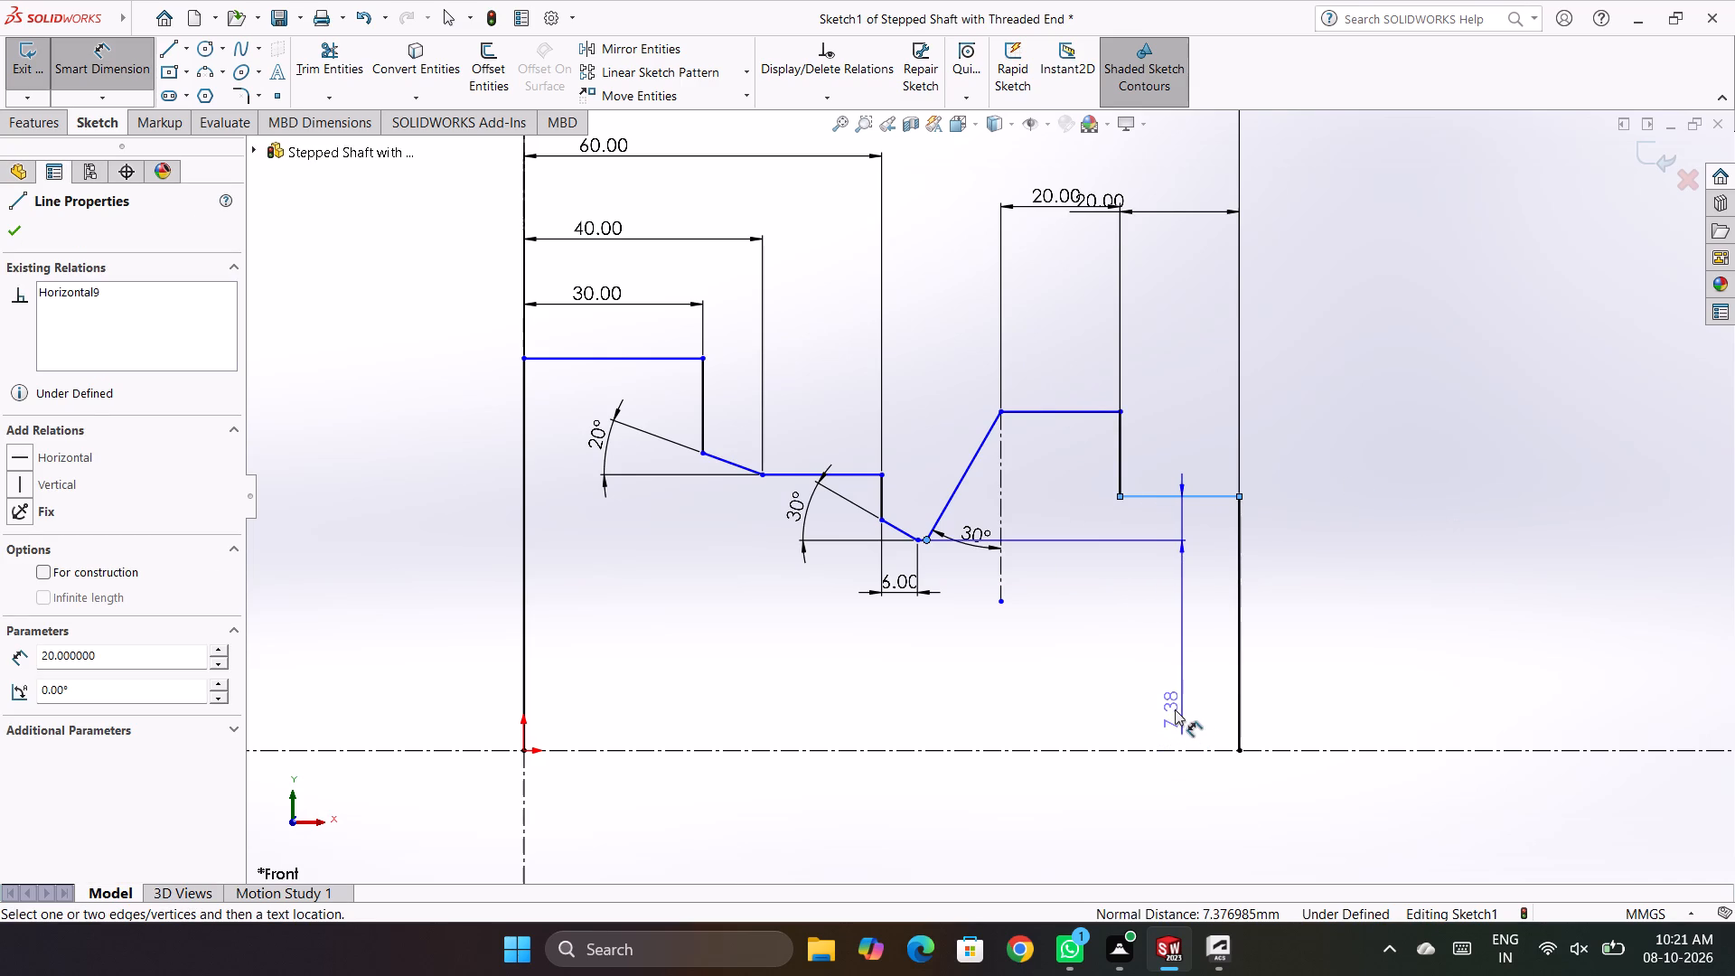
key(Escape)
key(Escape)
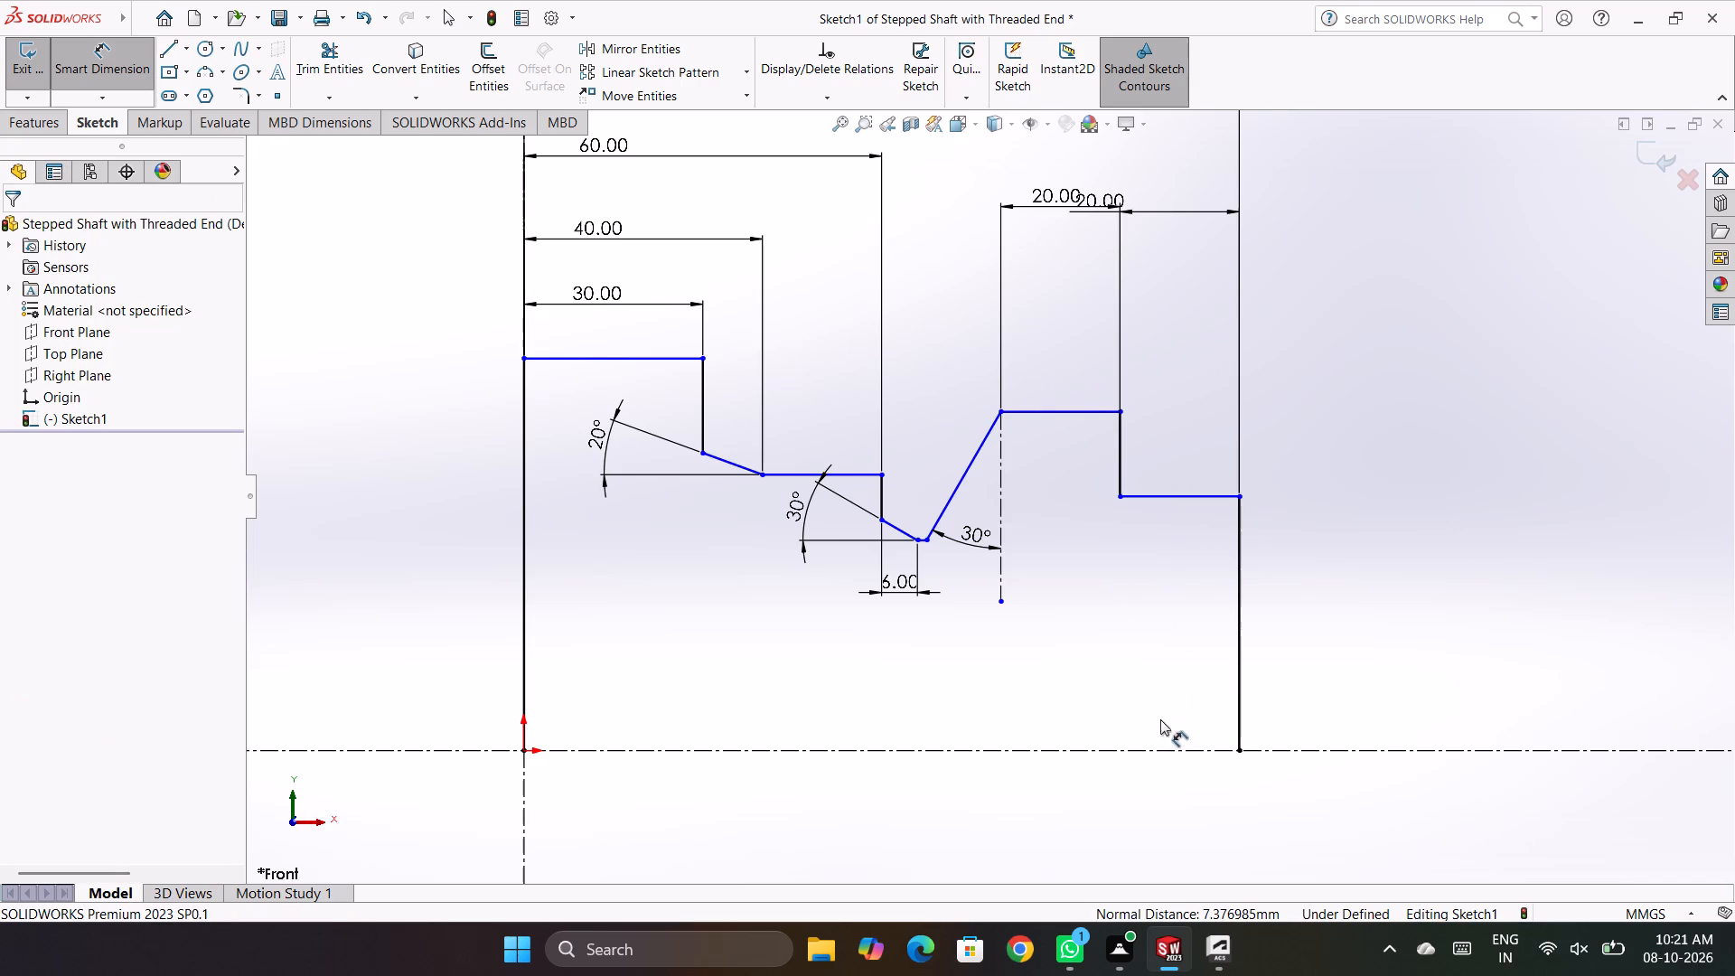
Dimension the height of the shaft's last horizontal step above the horizontal centerline as 30 mm.
click(1169, 501)
click(1191, 750)
click(1339, 651)
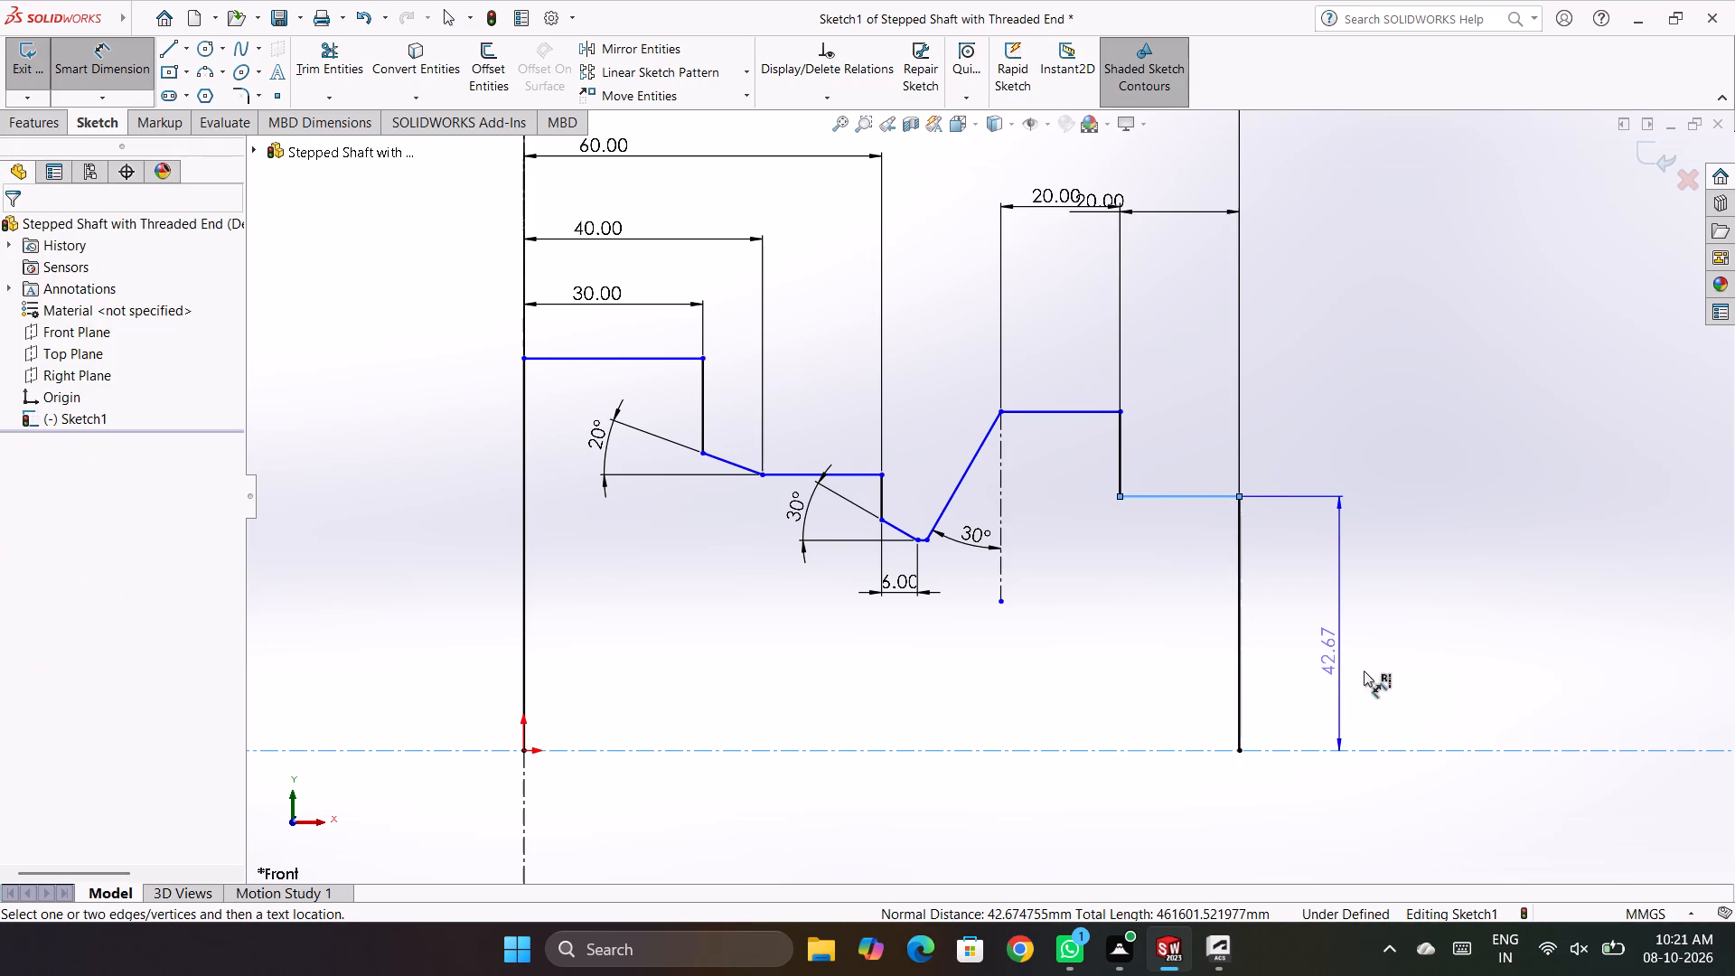
text(30)
key(Return)
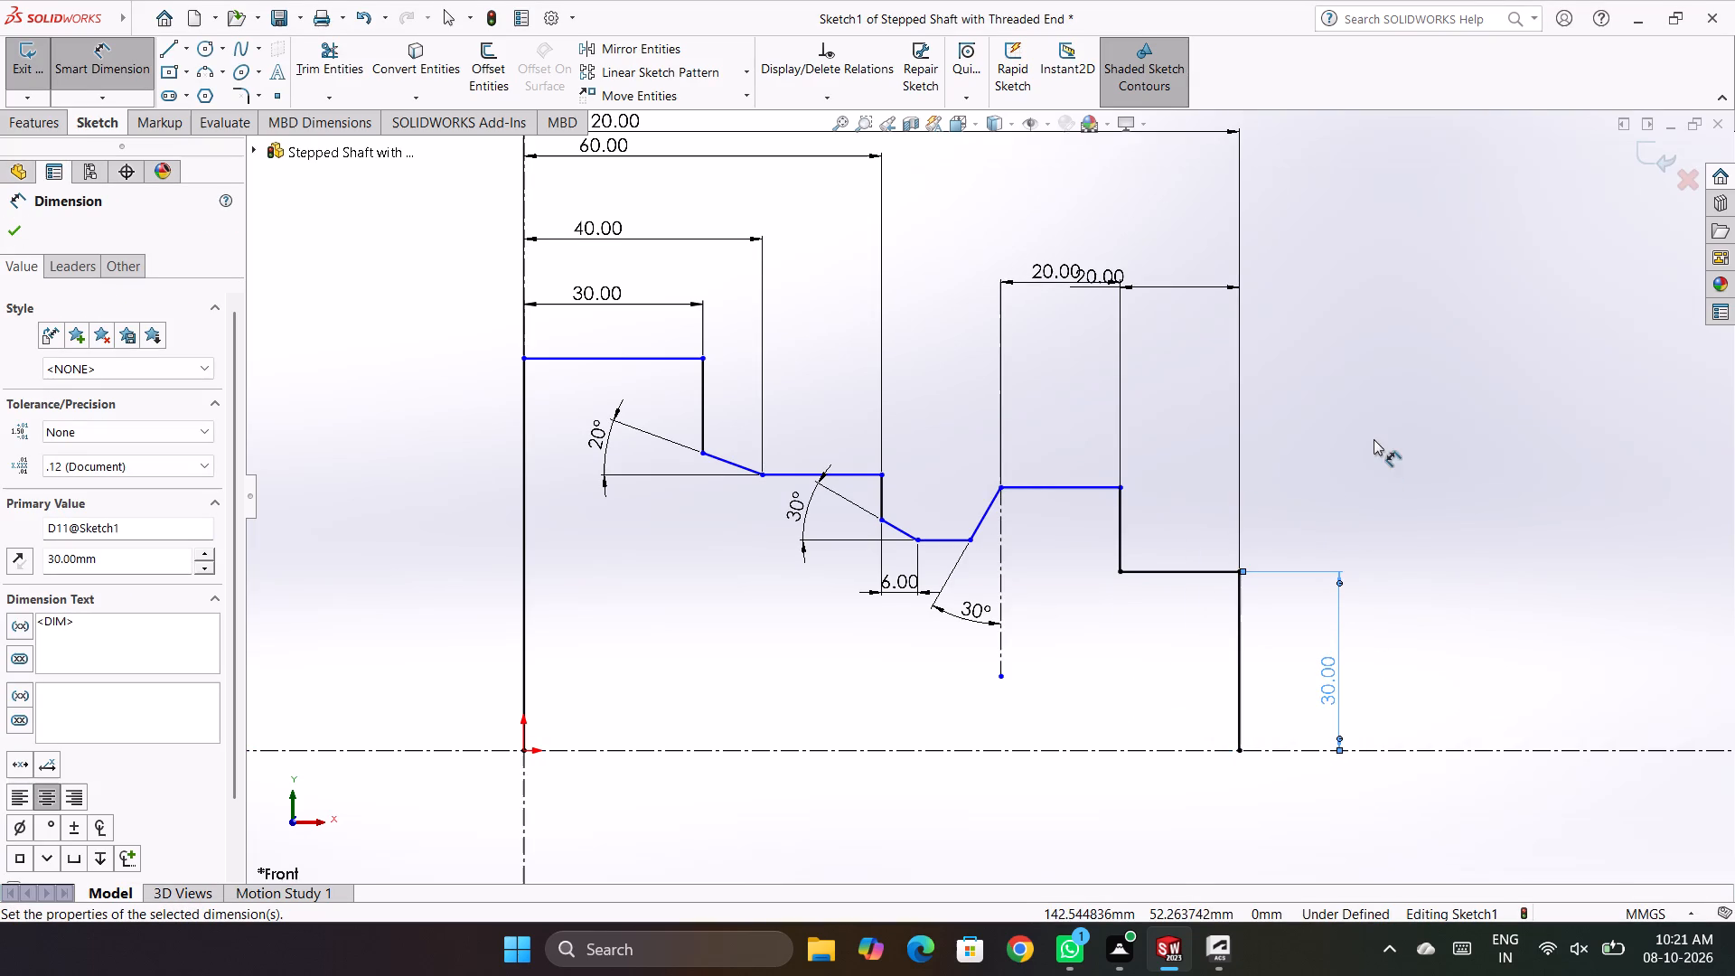
click(1393, 483)
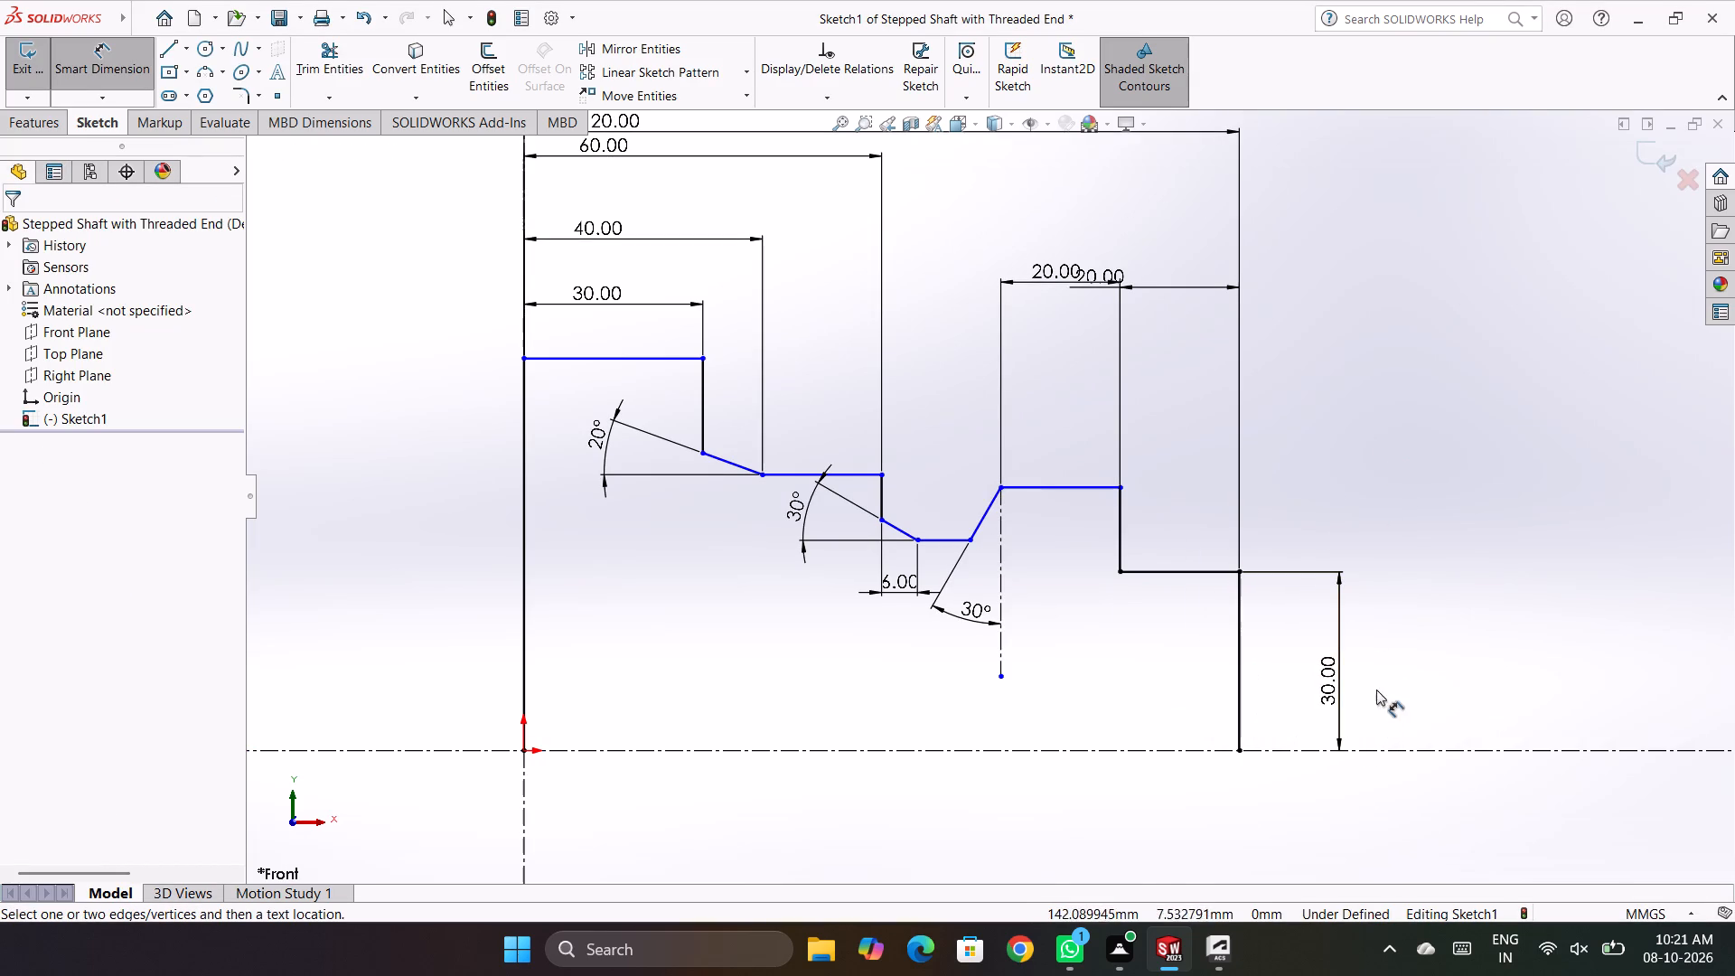
Set the last step's height above the horizontal centerline to 15 mm.
double_click(1342, 684)
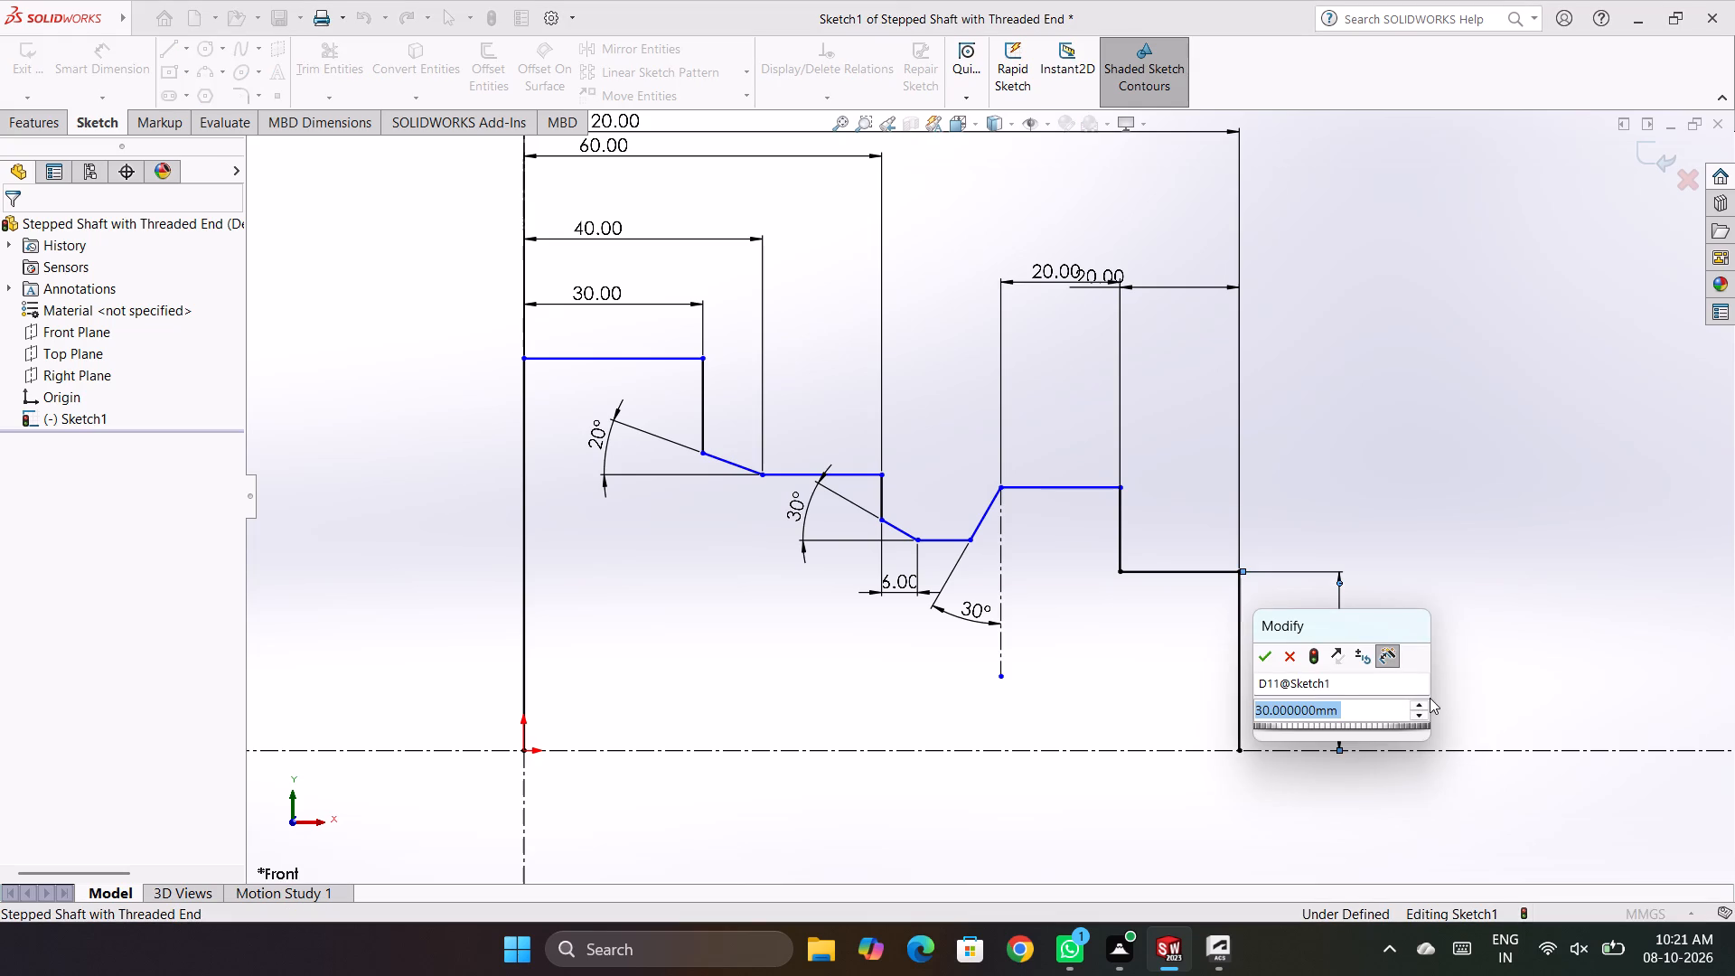
text(15)
key(Return)
click(1450, 524)
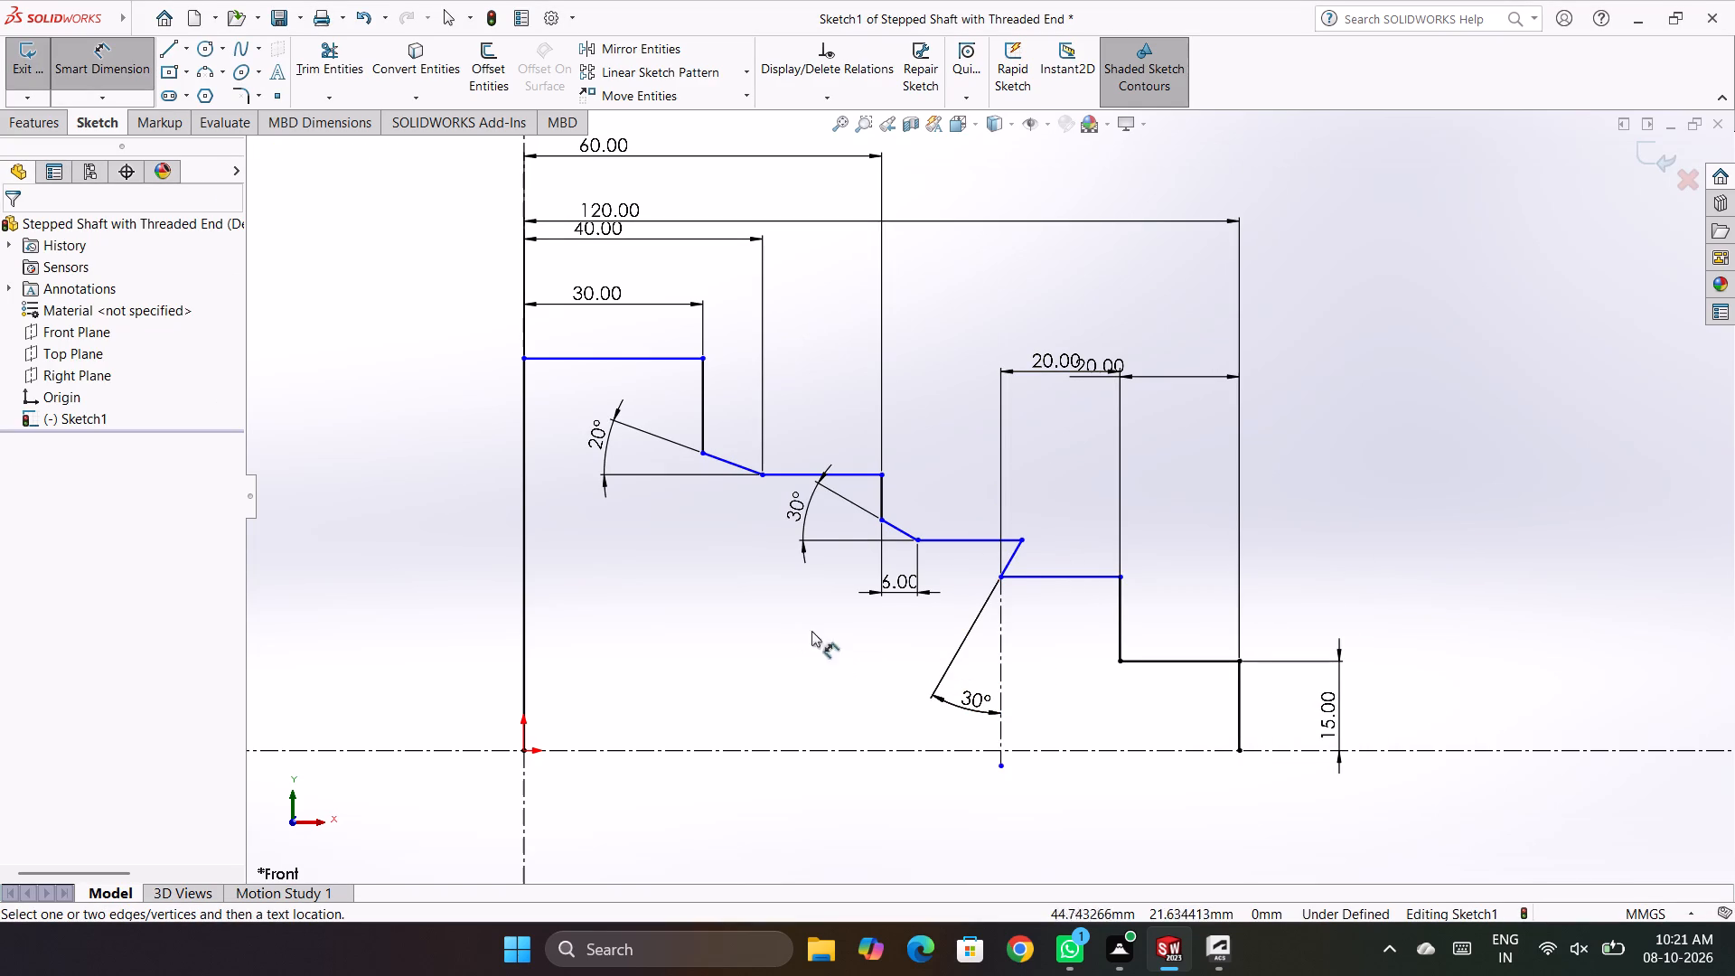
Dimension the height of the horizontal step adjoining the groove's rising slope above the horizontal centerline as 20 mm.
click(1093, 578)
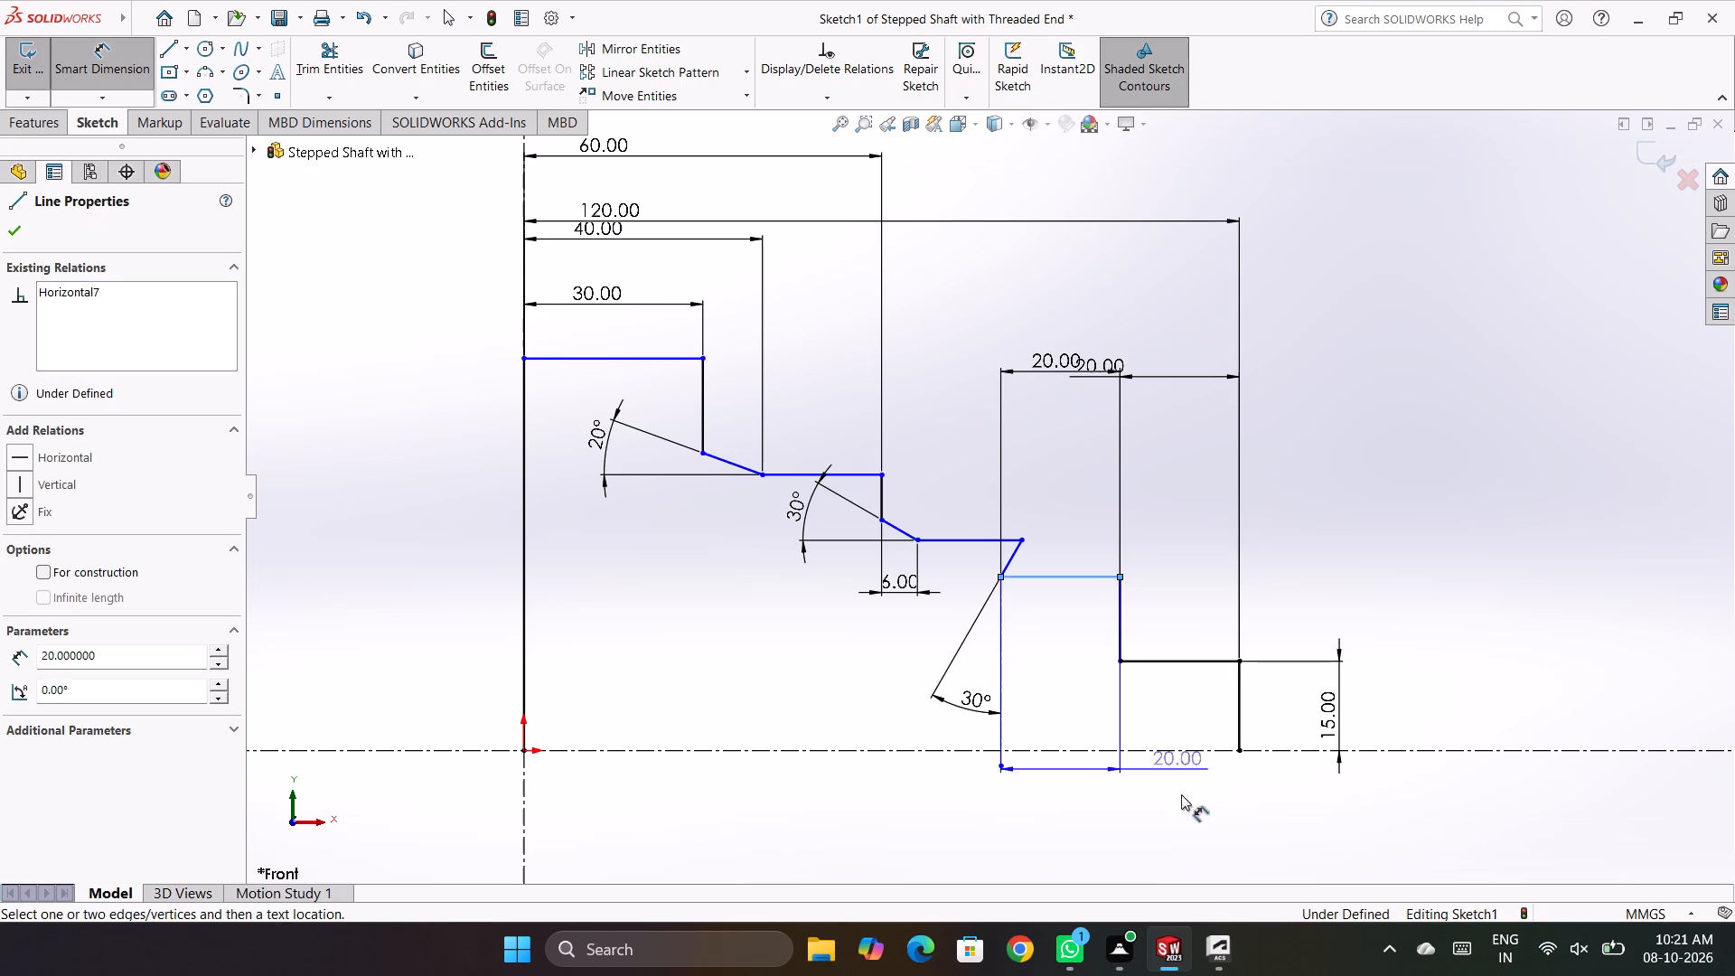
click(1112, 747)
click(1380, 668)
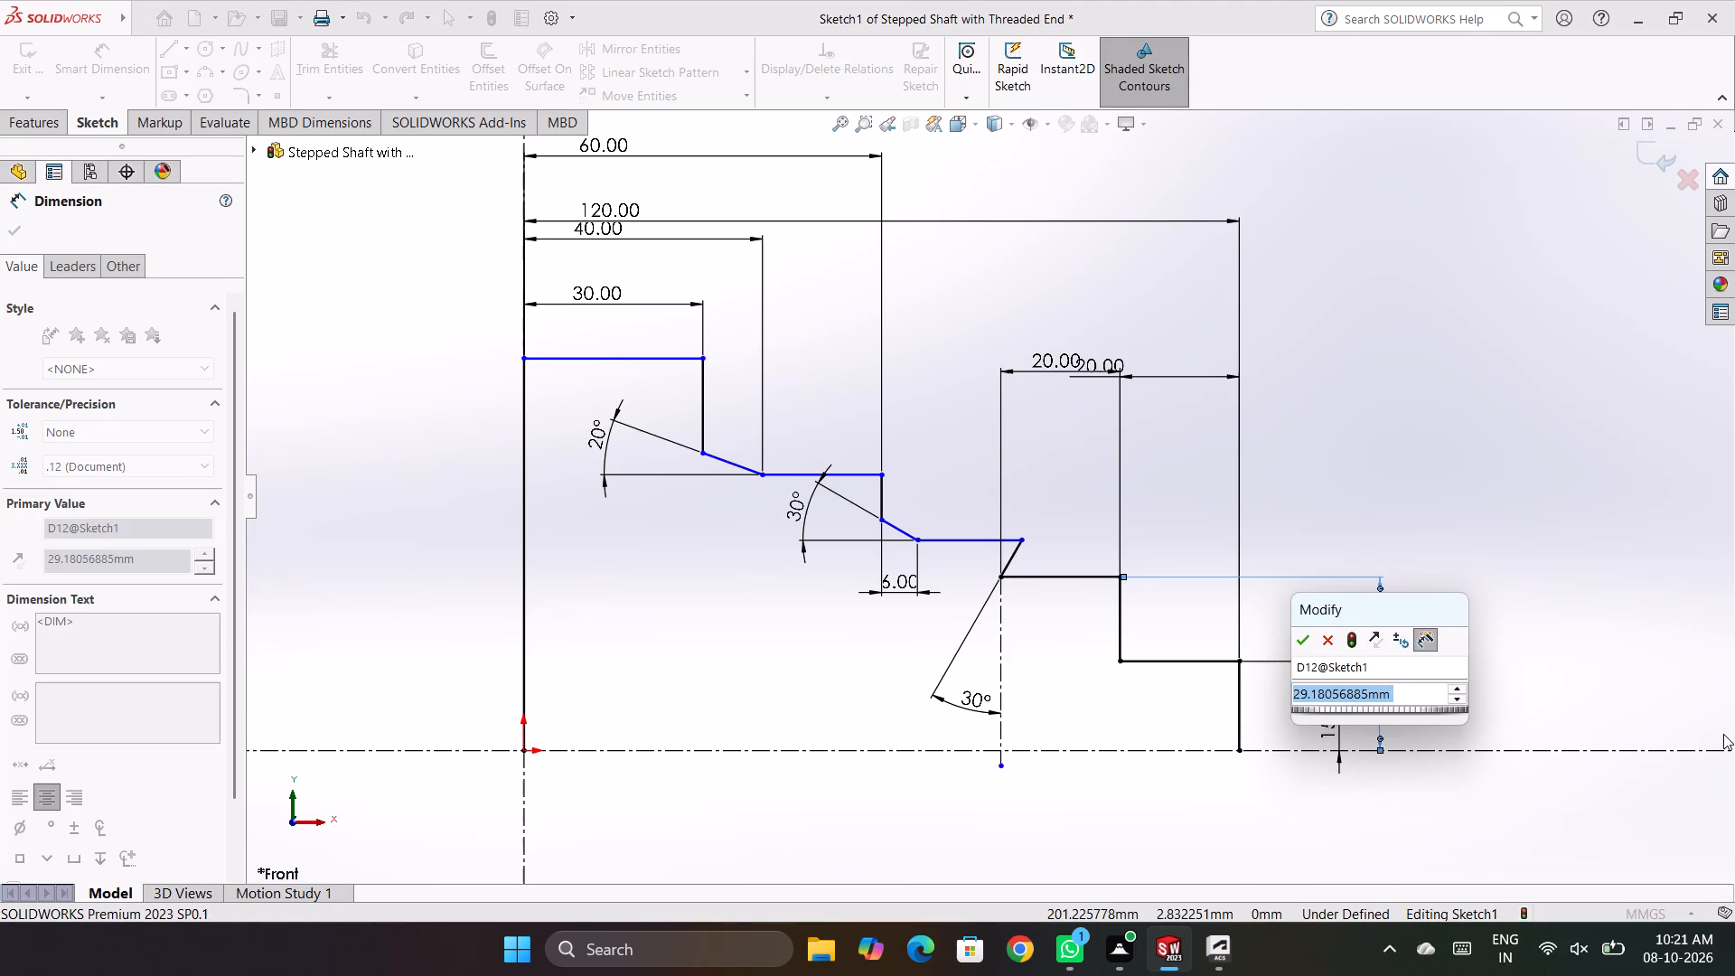
text(20)
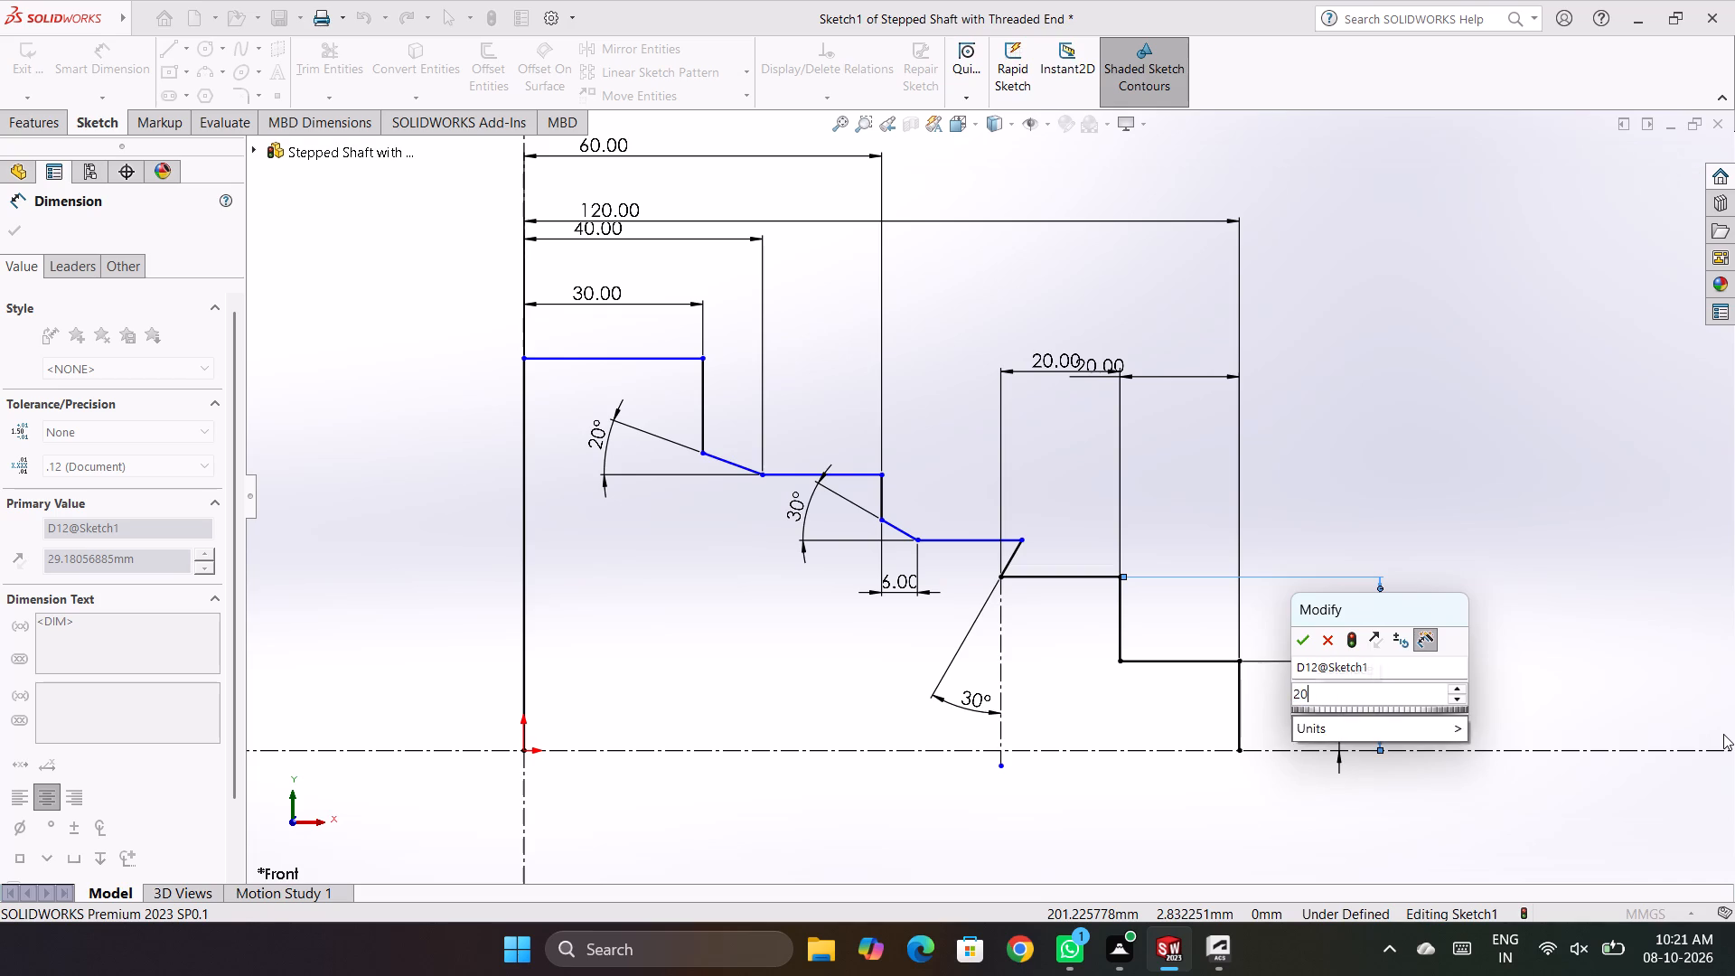
key(Return)
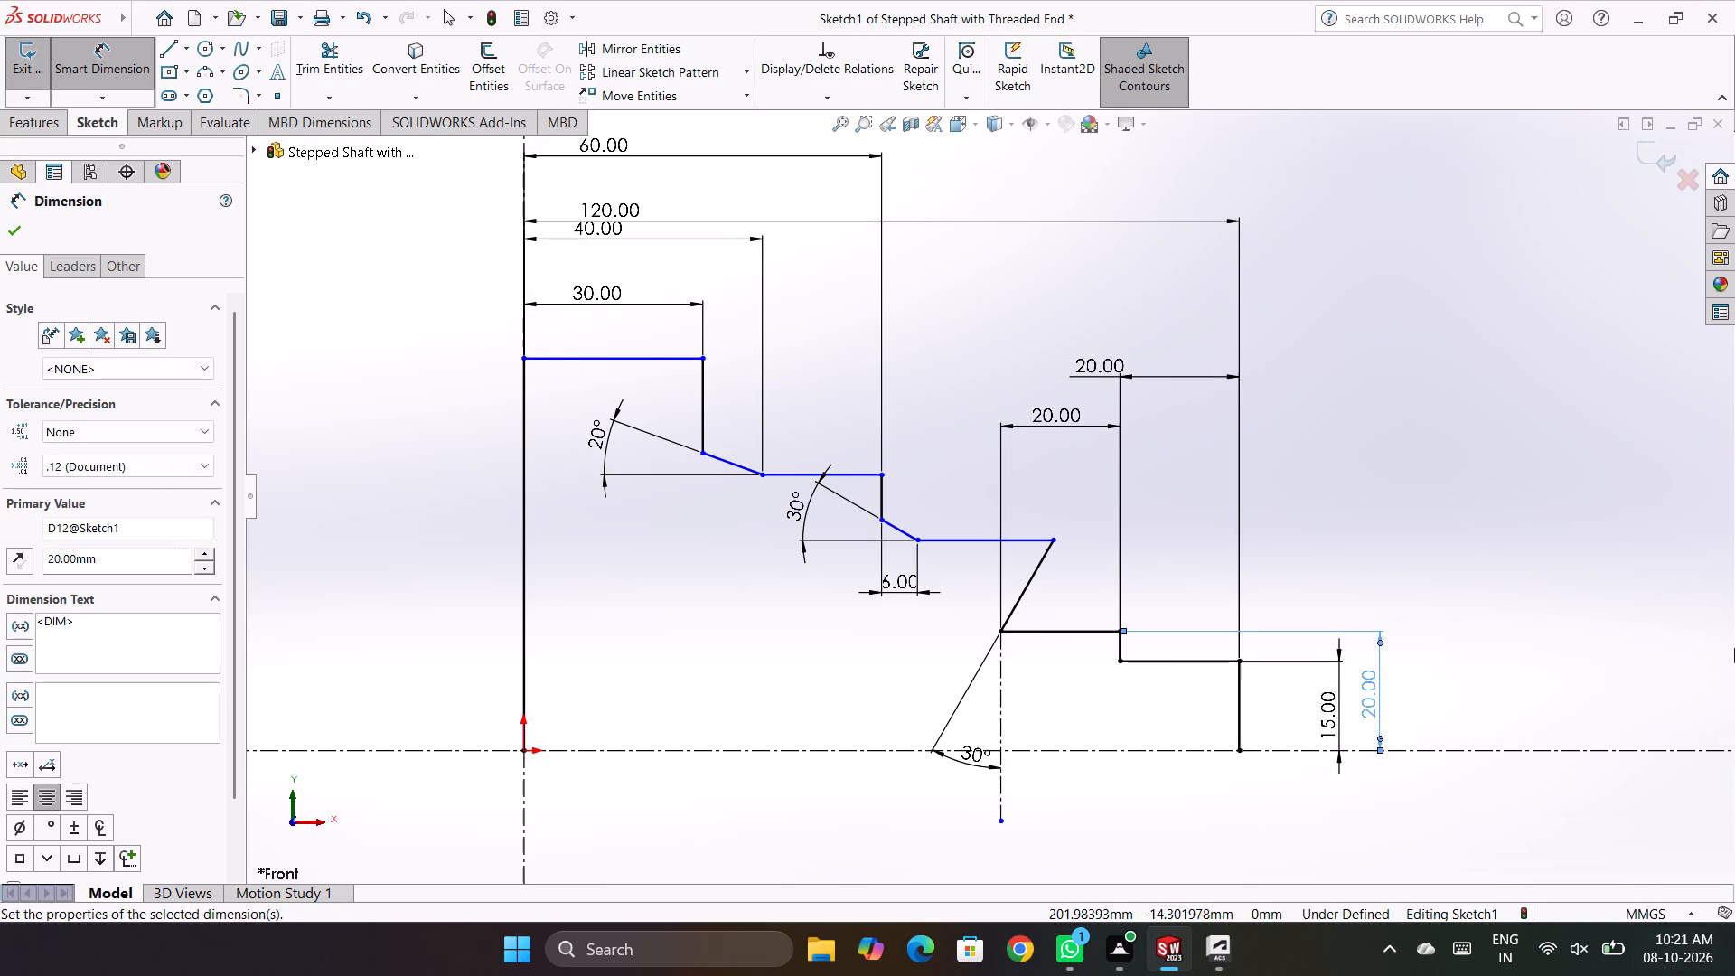
click(1608, 578)
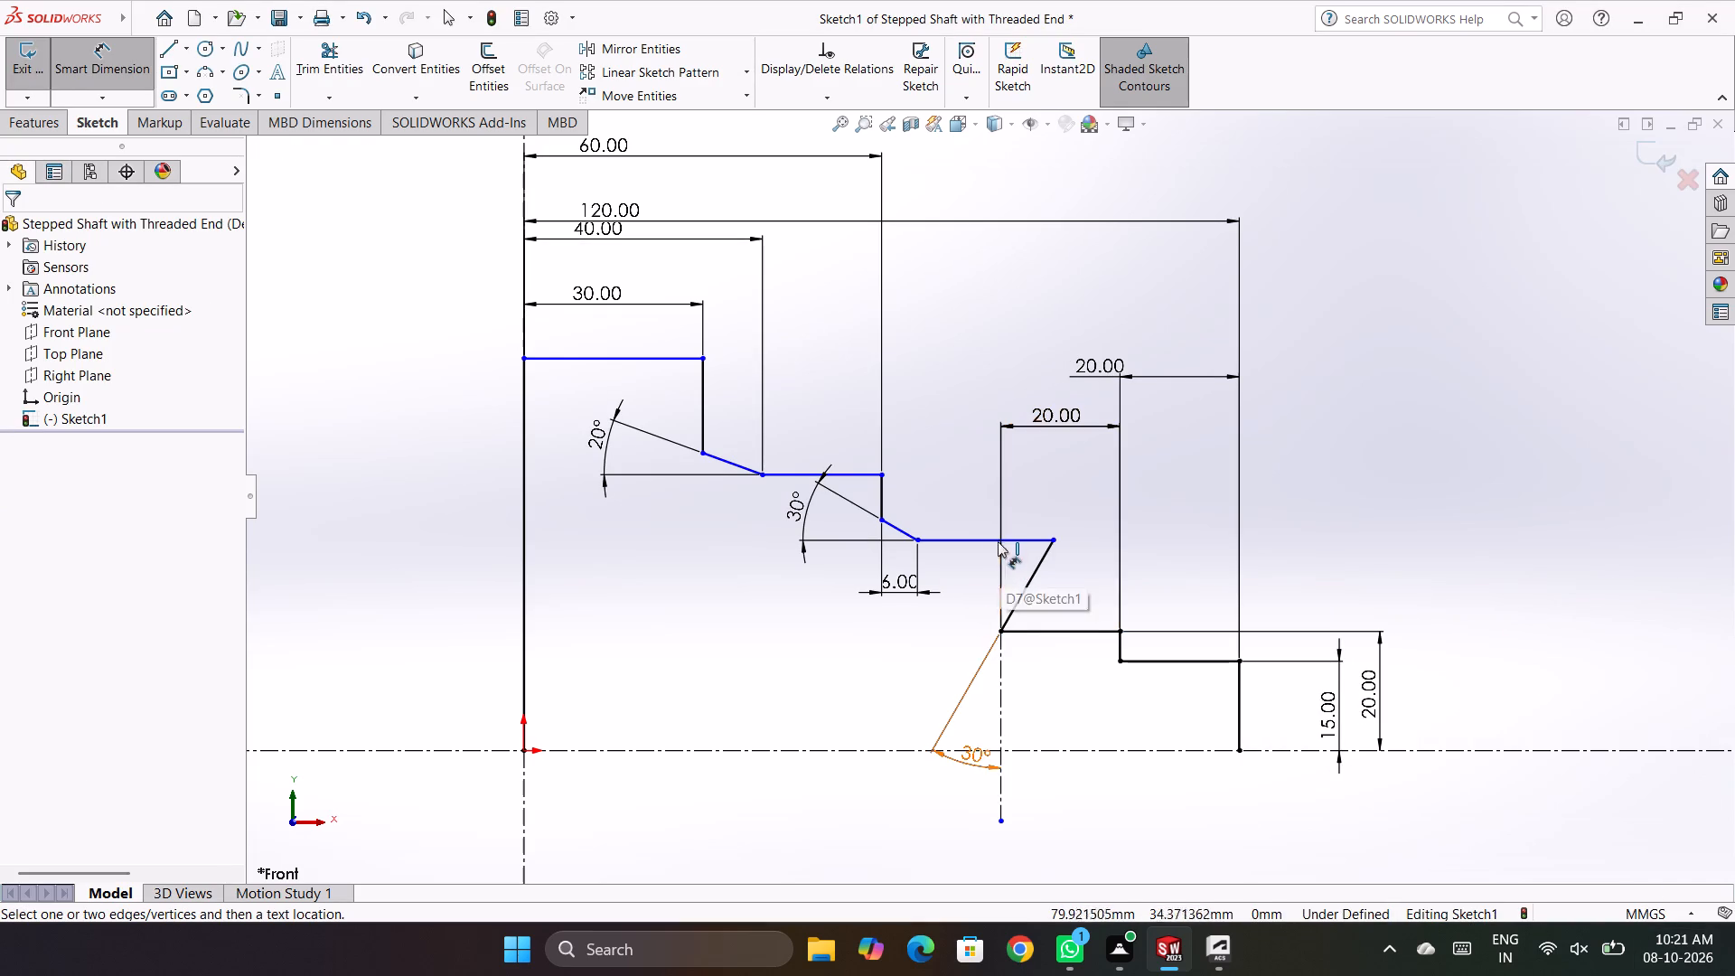
Dimension the height of the groove's flat bottom line above the horizontal centerline as 25/2 (12.5 mm).
click(988, 541)
click(899, 747)
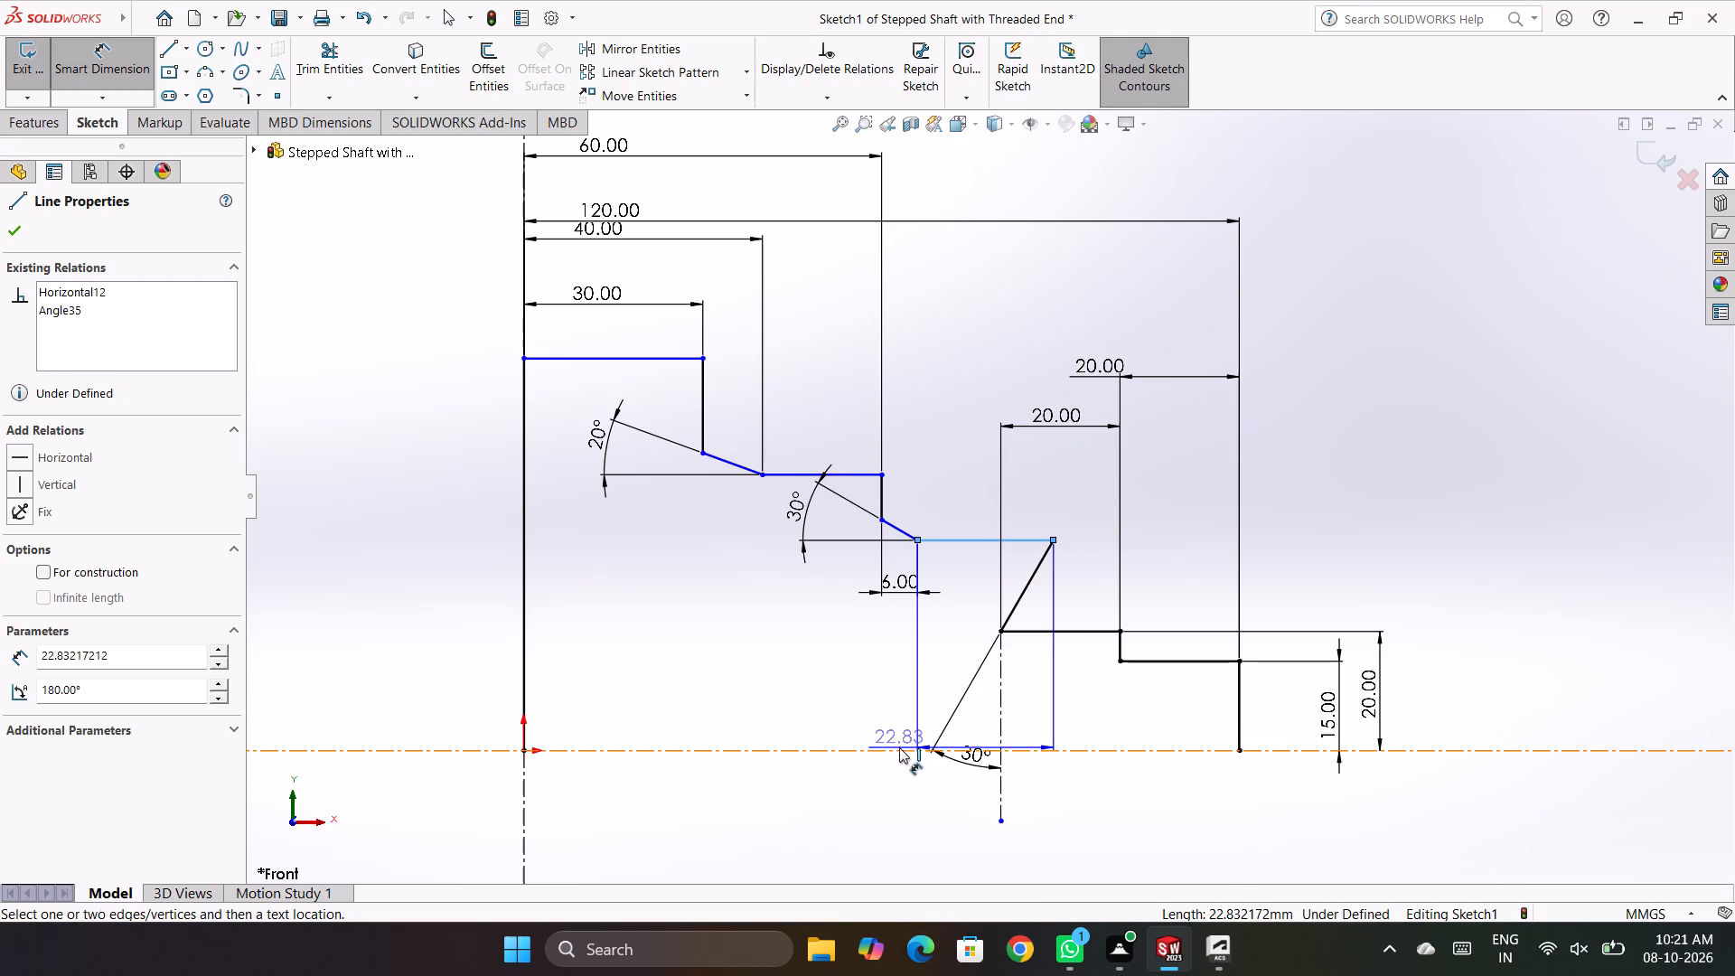
click(971, 663)
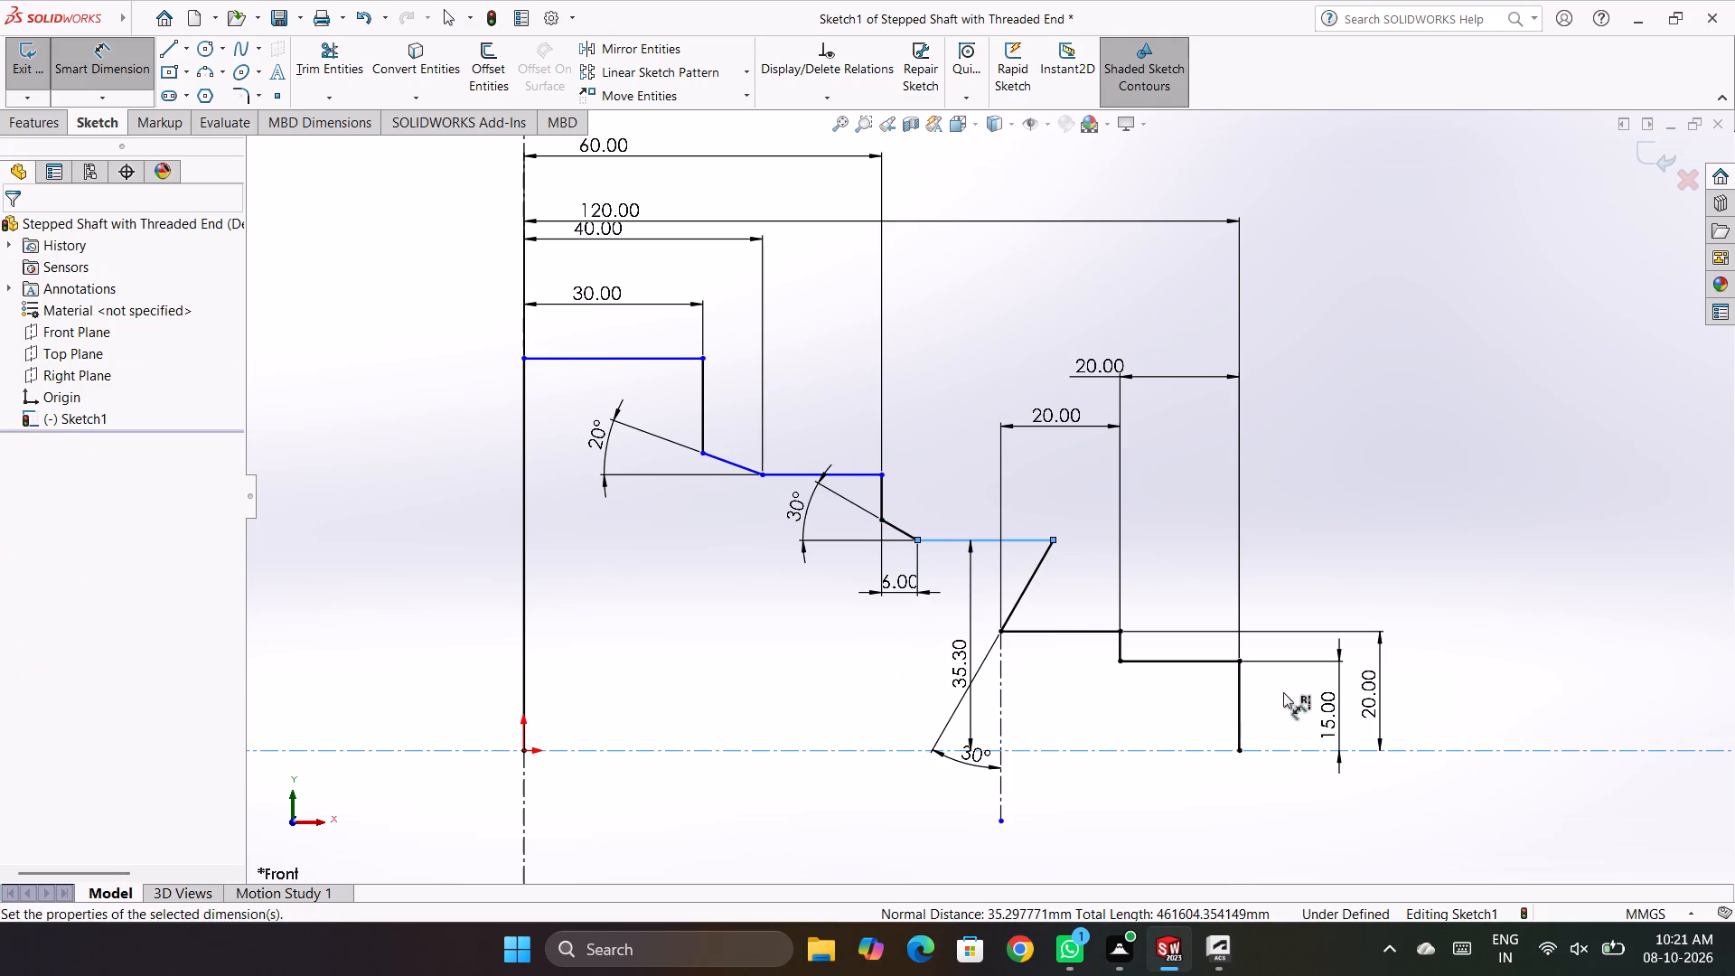
text(25/)
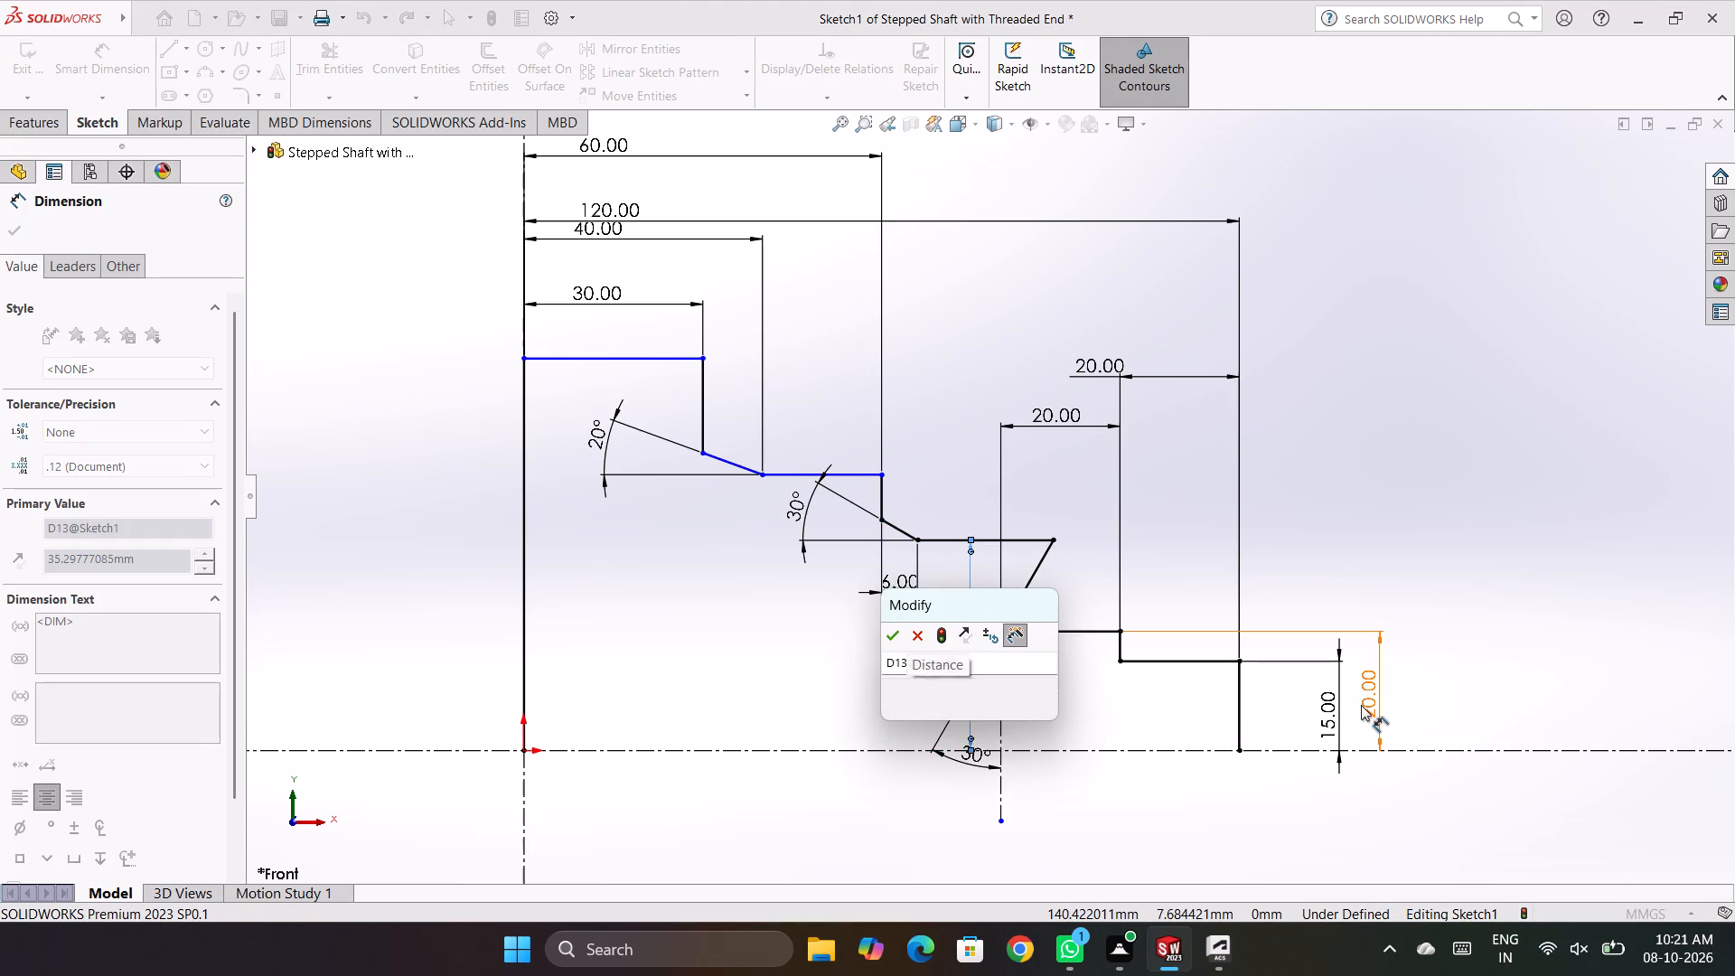
key(Return)
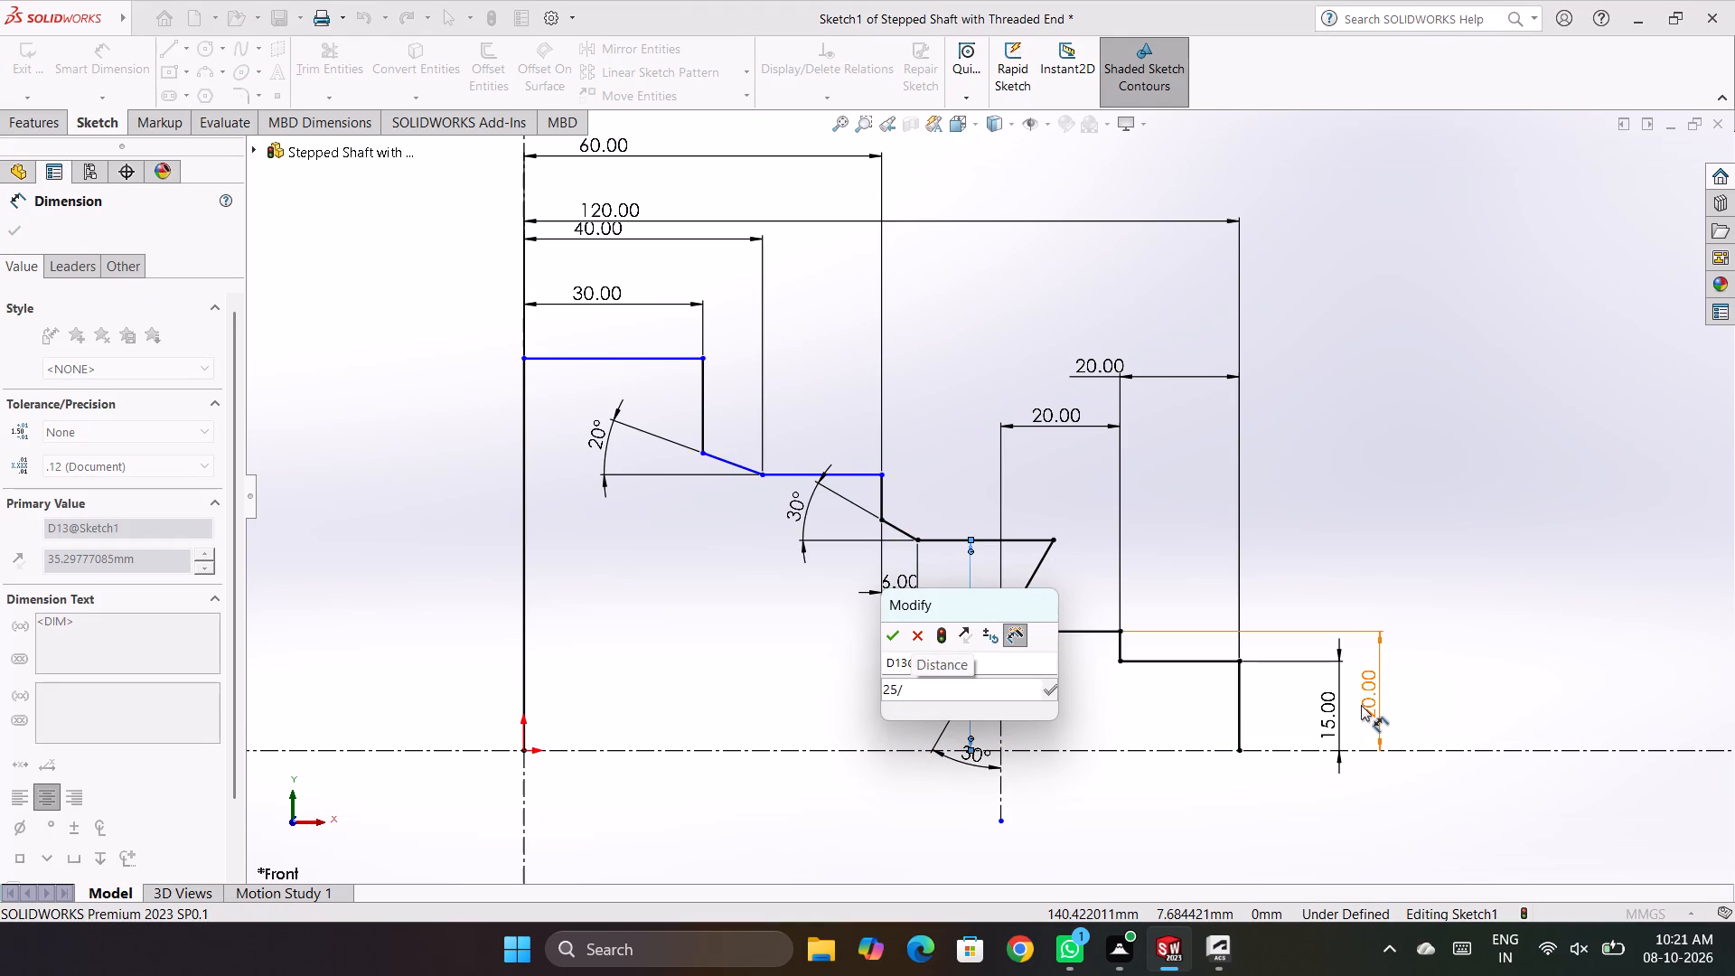
key(2)
key(Return)
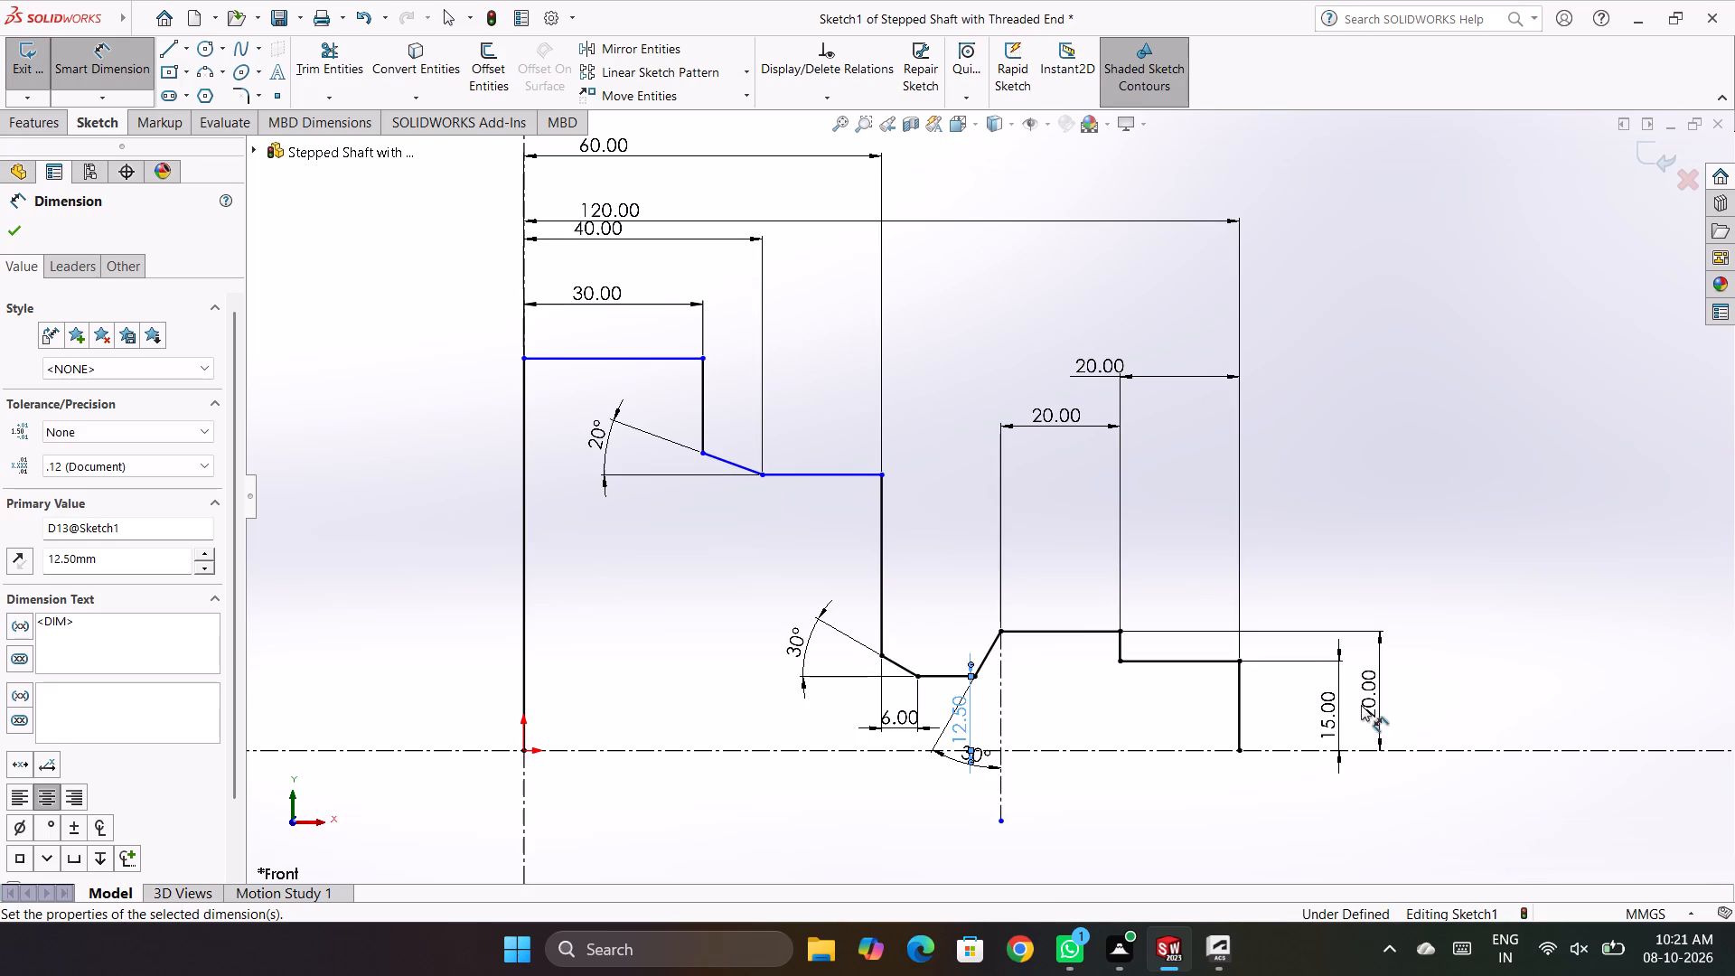
click(1493, 522)
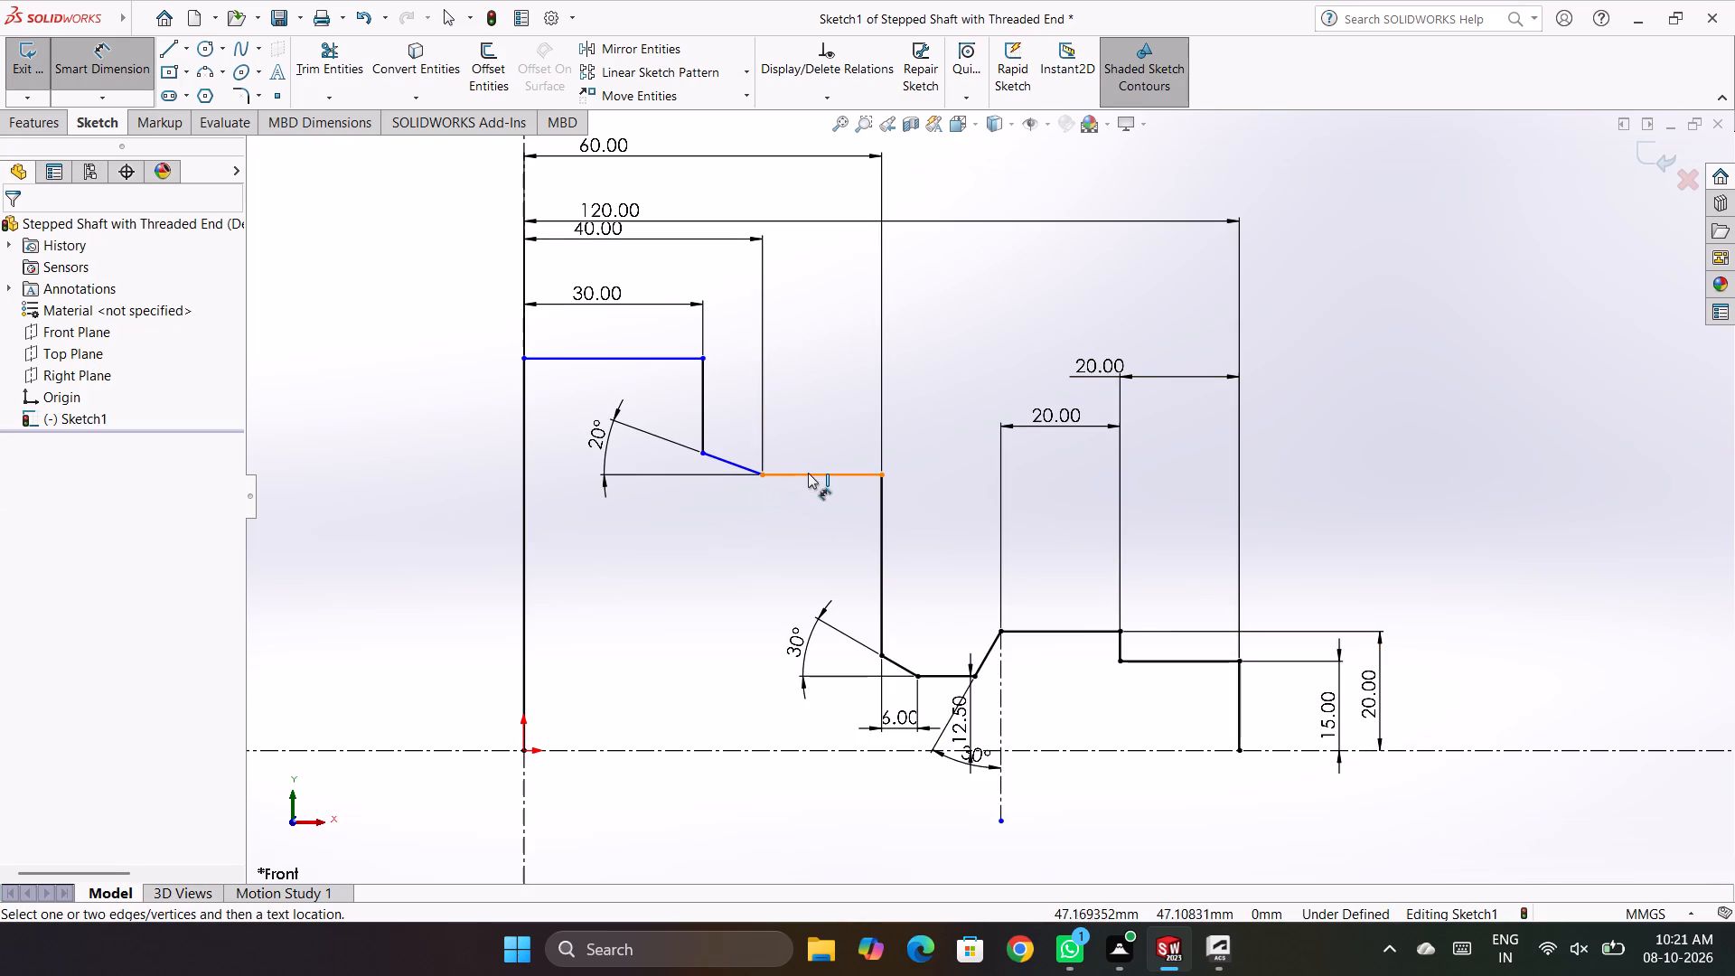
Dimension the height of the horizontal step ending 60 mm from the vertical centerline above the horizontal centerline as 45/2 (22.5 mm).
click(808, 473)
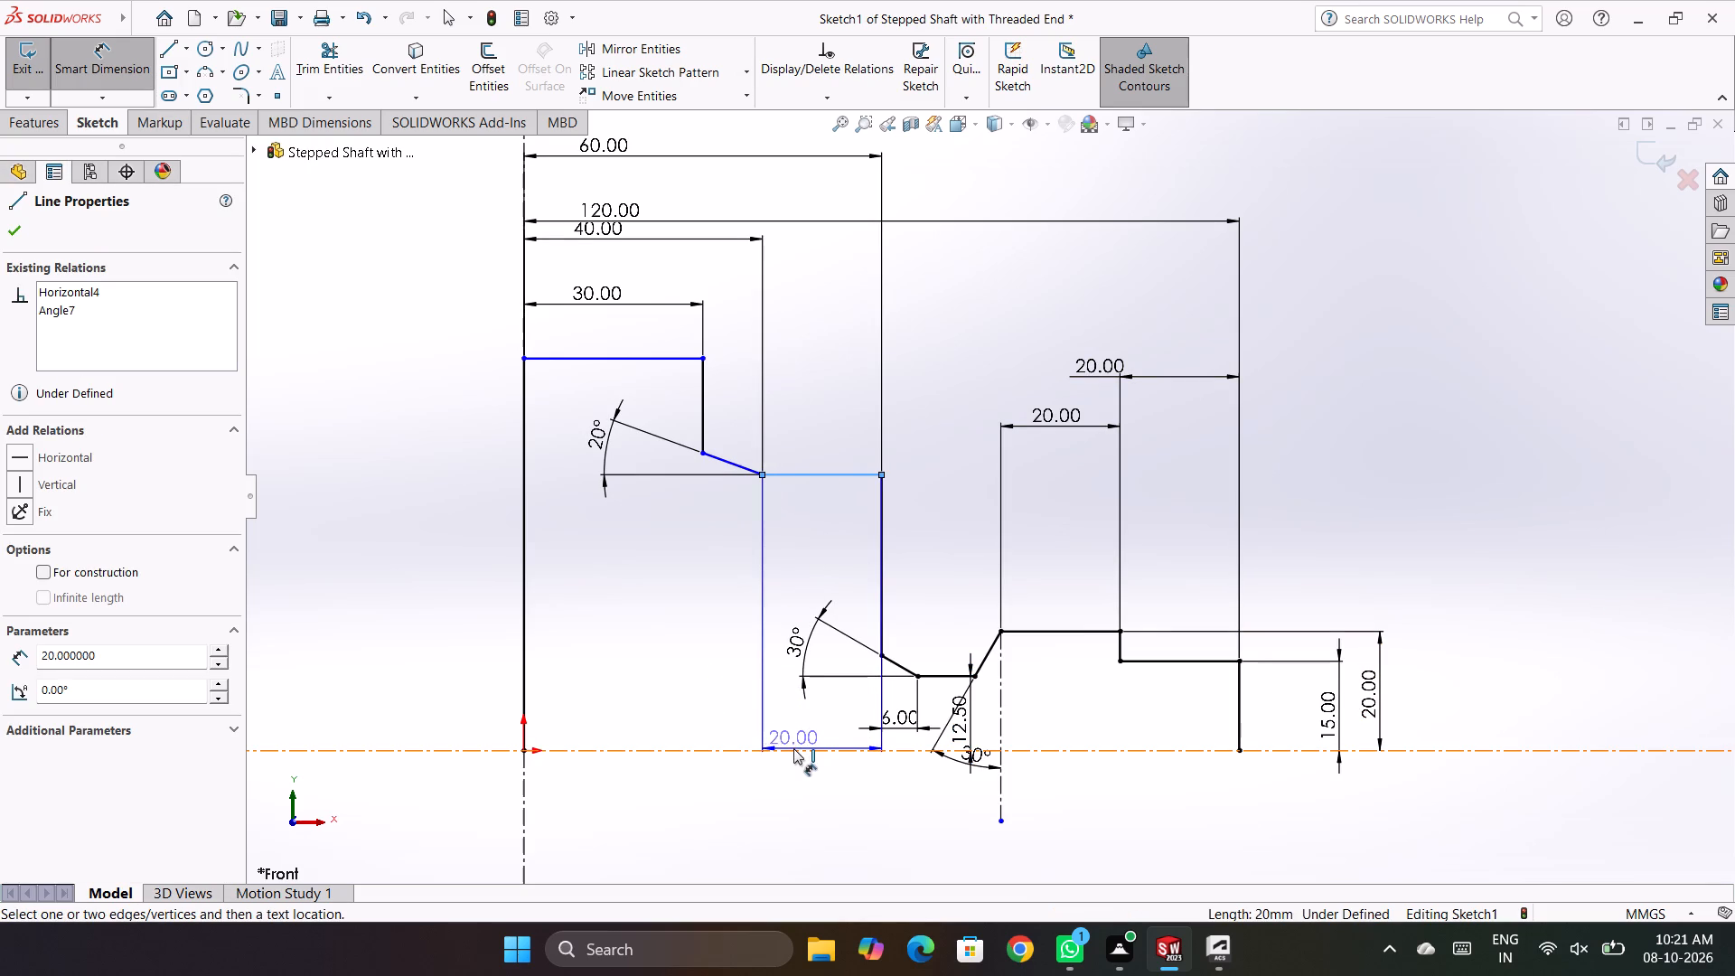
click(793, 748)
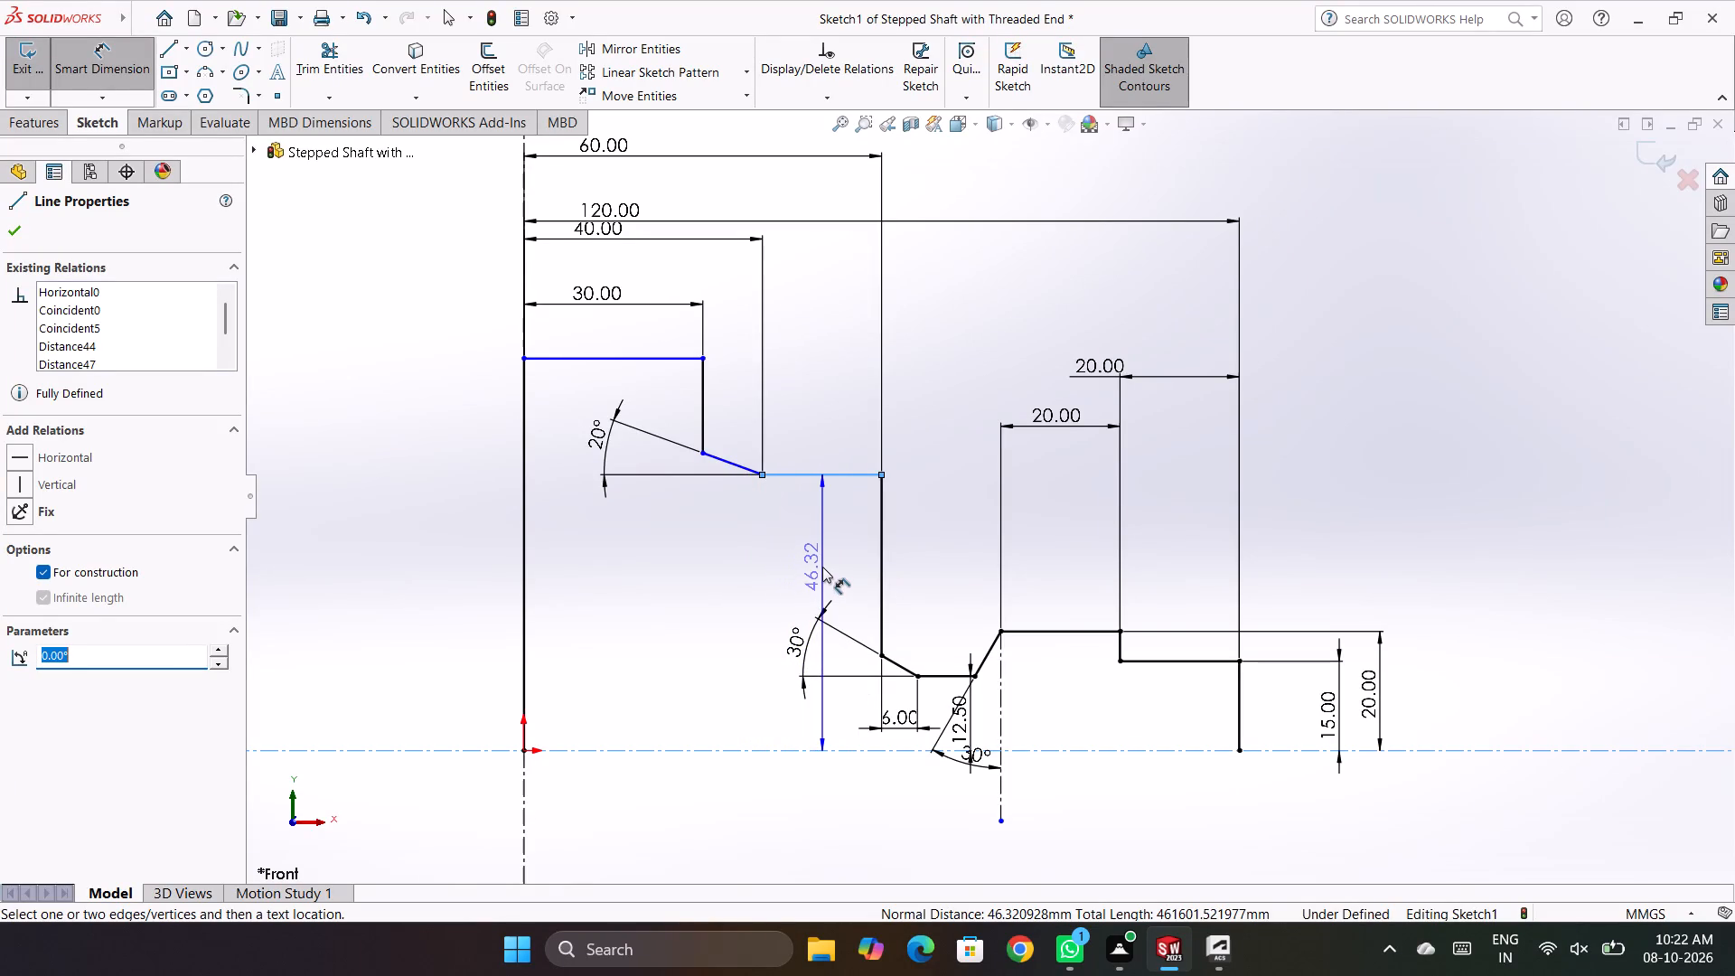
click(820, 558)
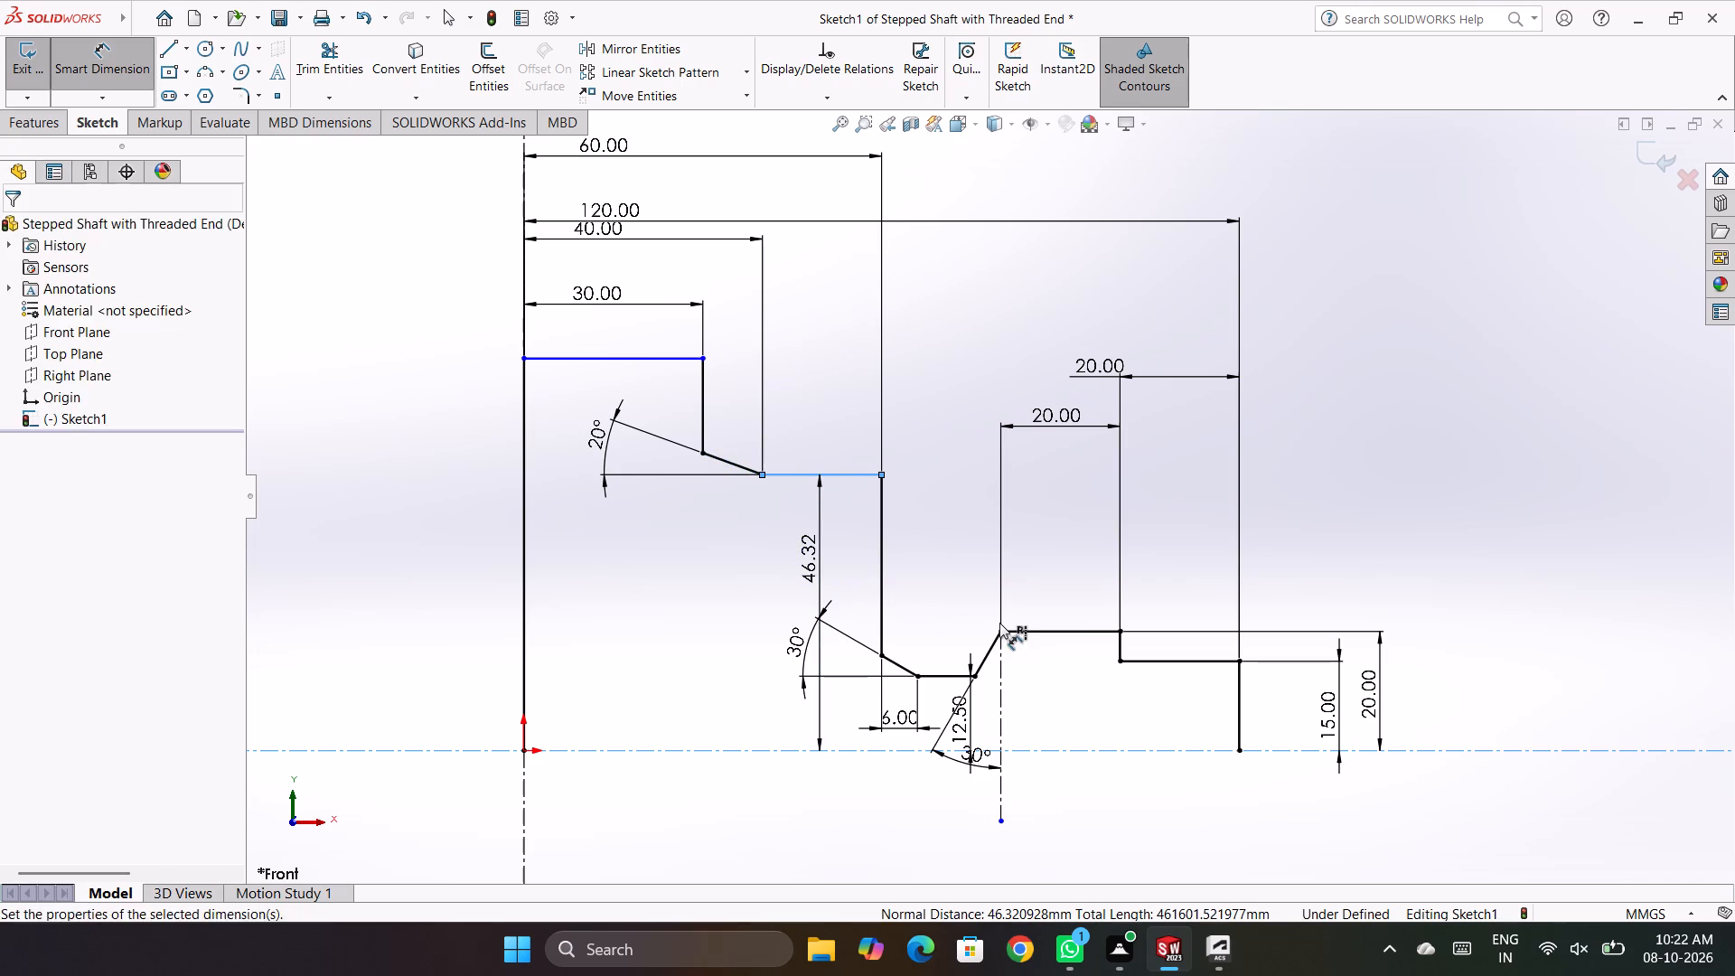
text(45/2)
key(Return)
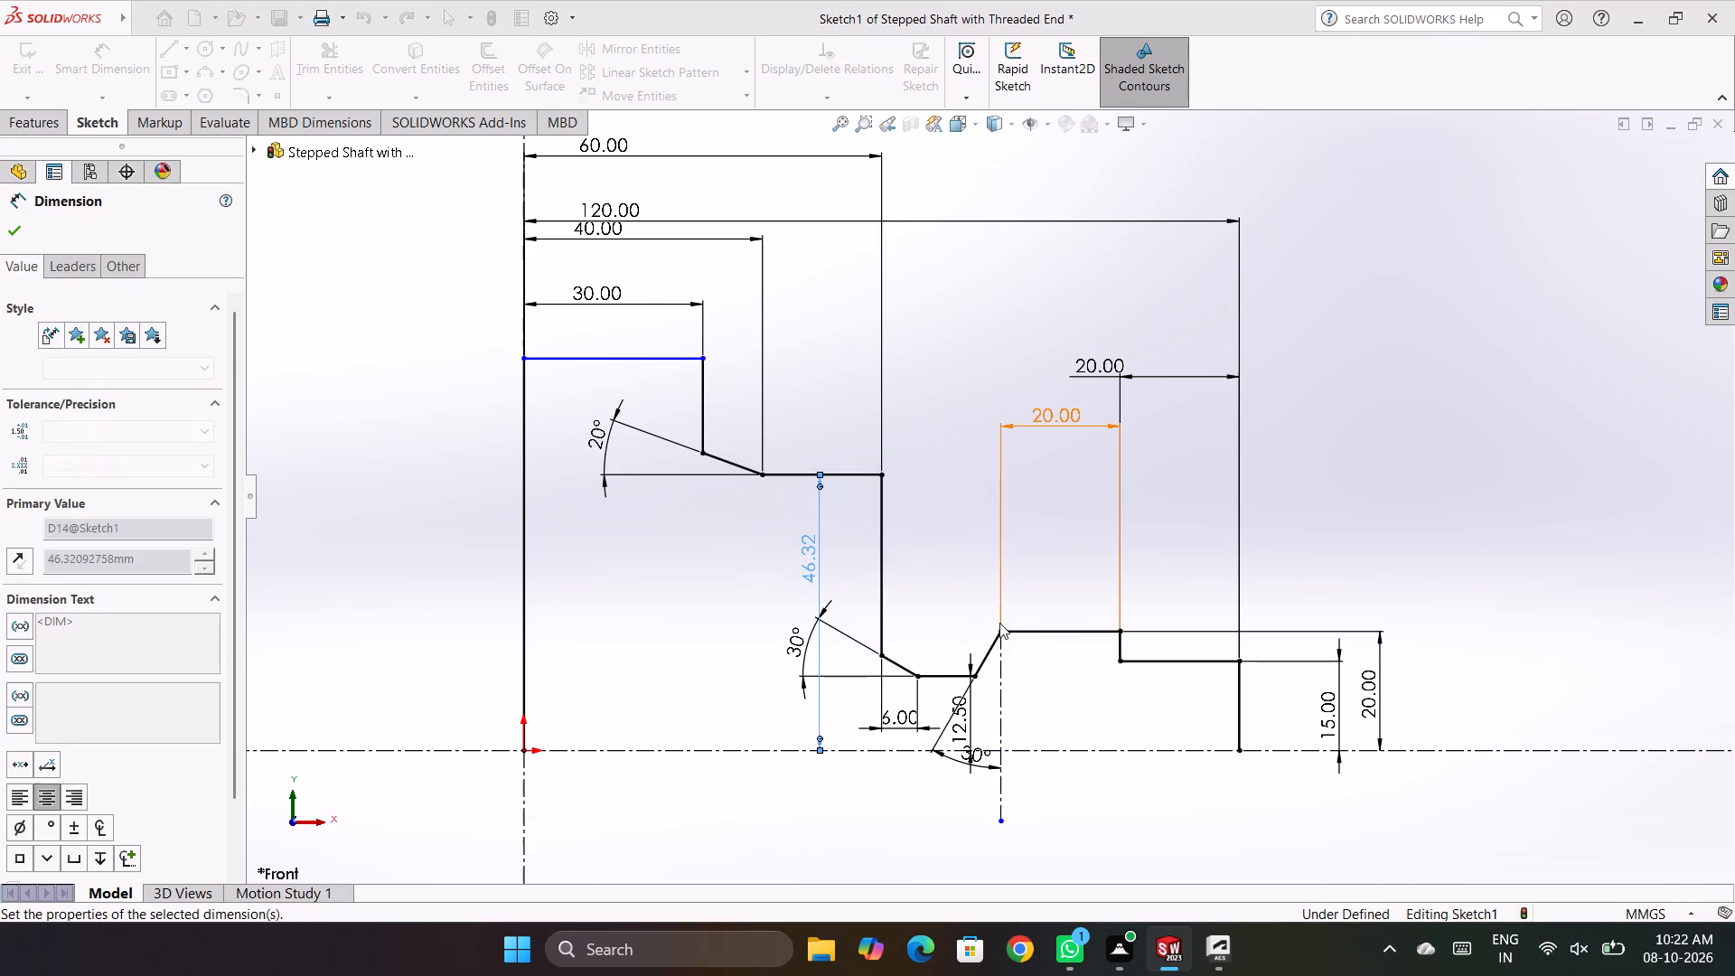
click(1515, 430)
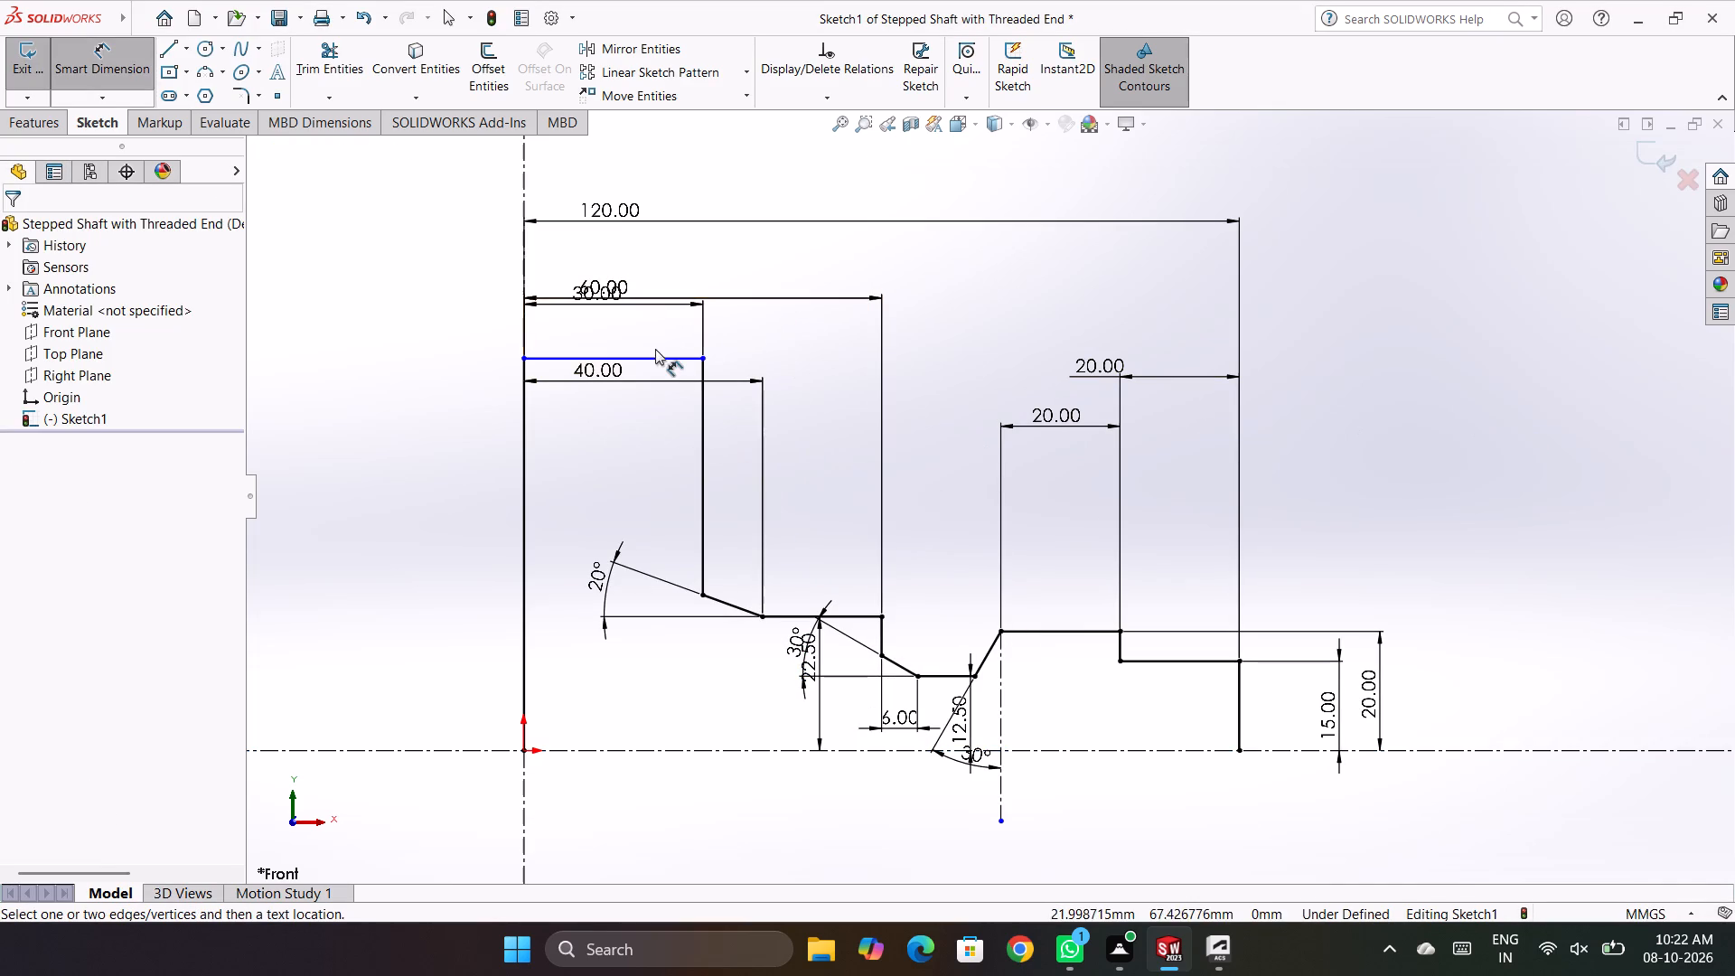
Dimension the height of the shaft's first, 30 mm long step above the horizontal centerline as 40 mm.
click(654, 359)
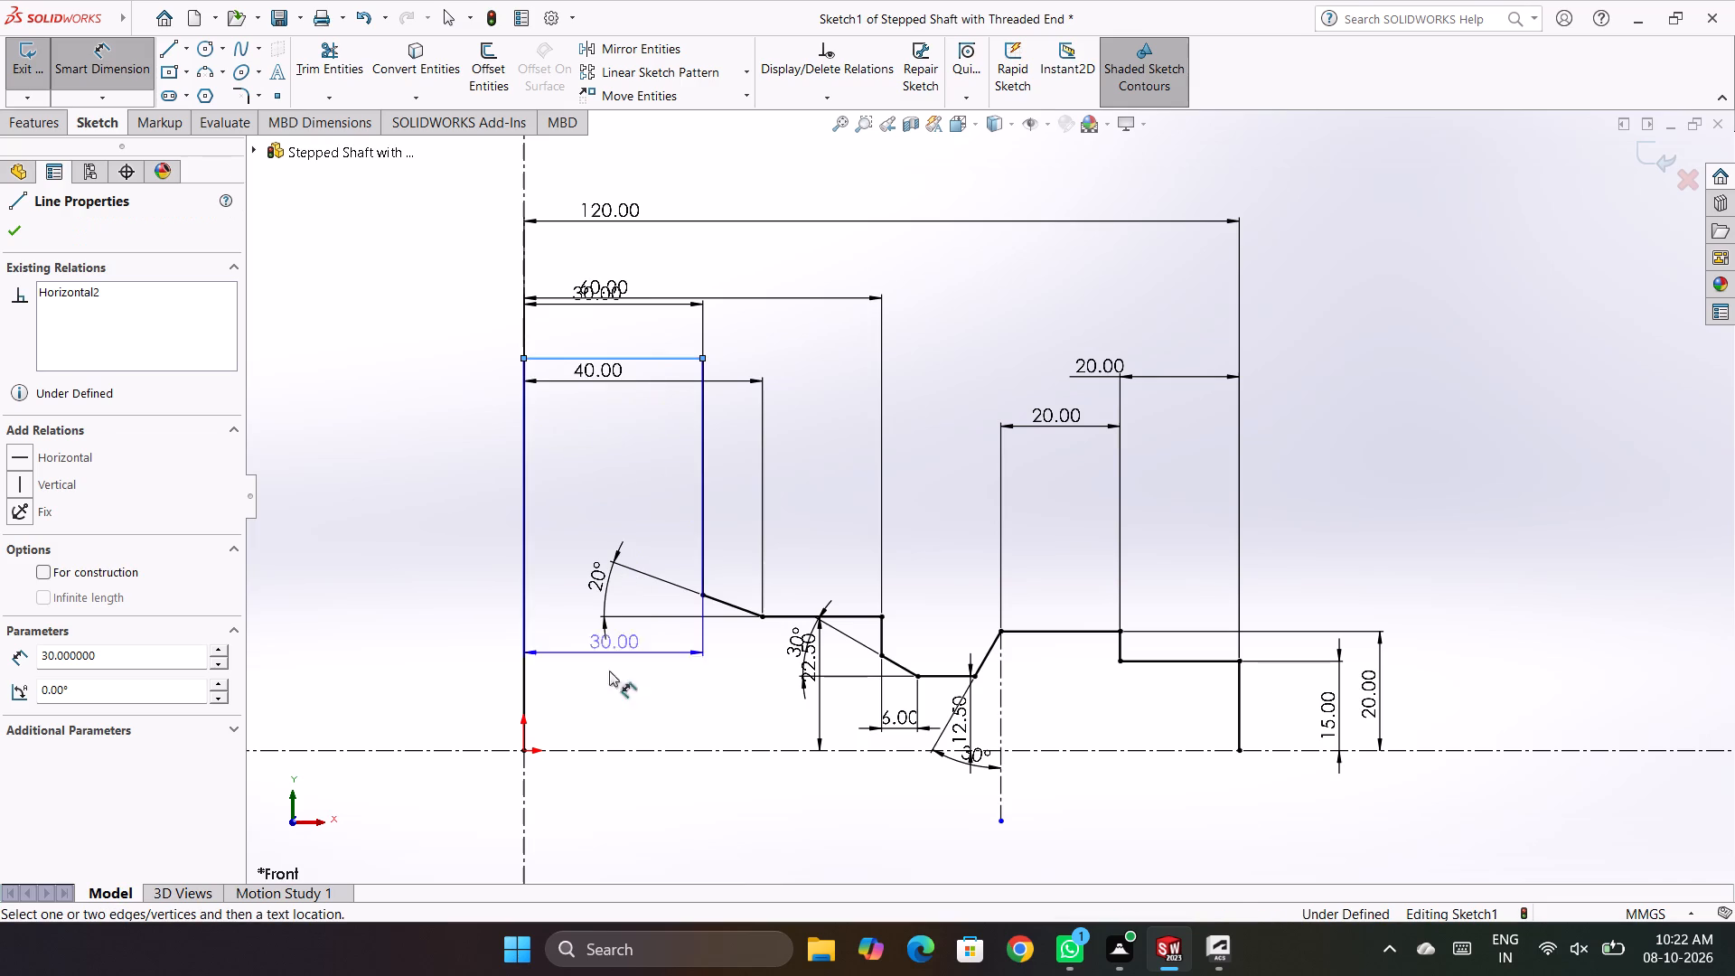
click(613, 750)
click(405, 599)
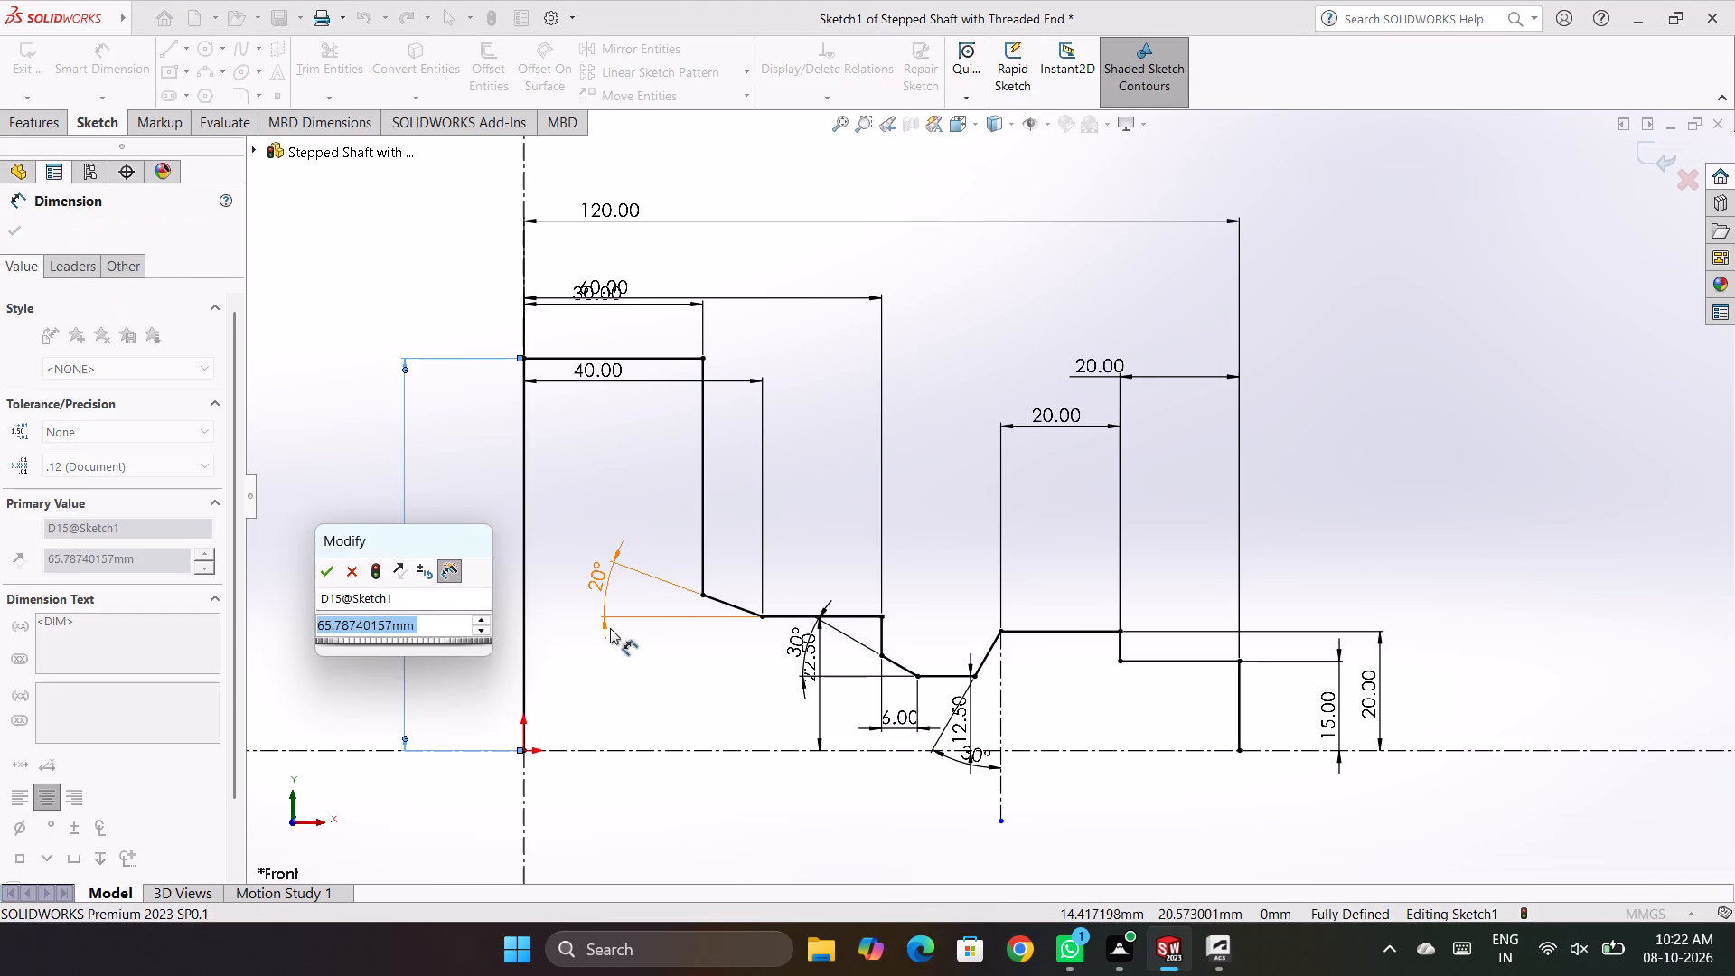
key(1)
key(BackSpace)
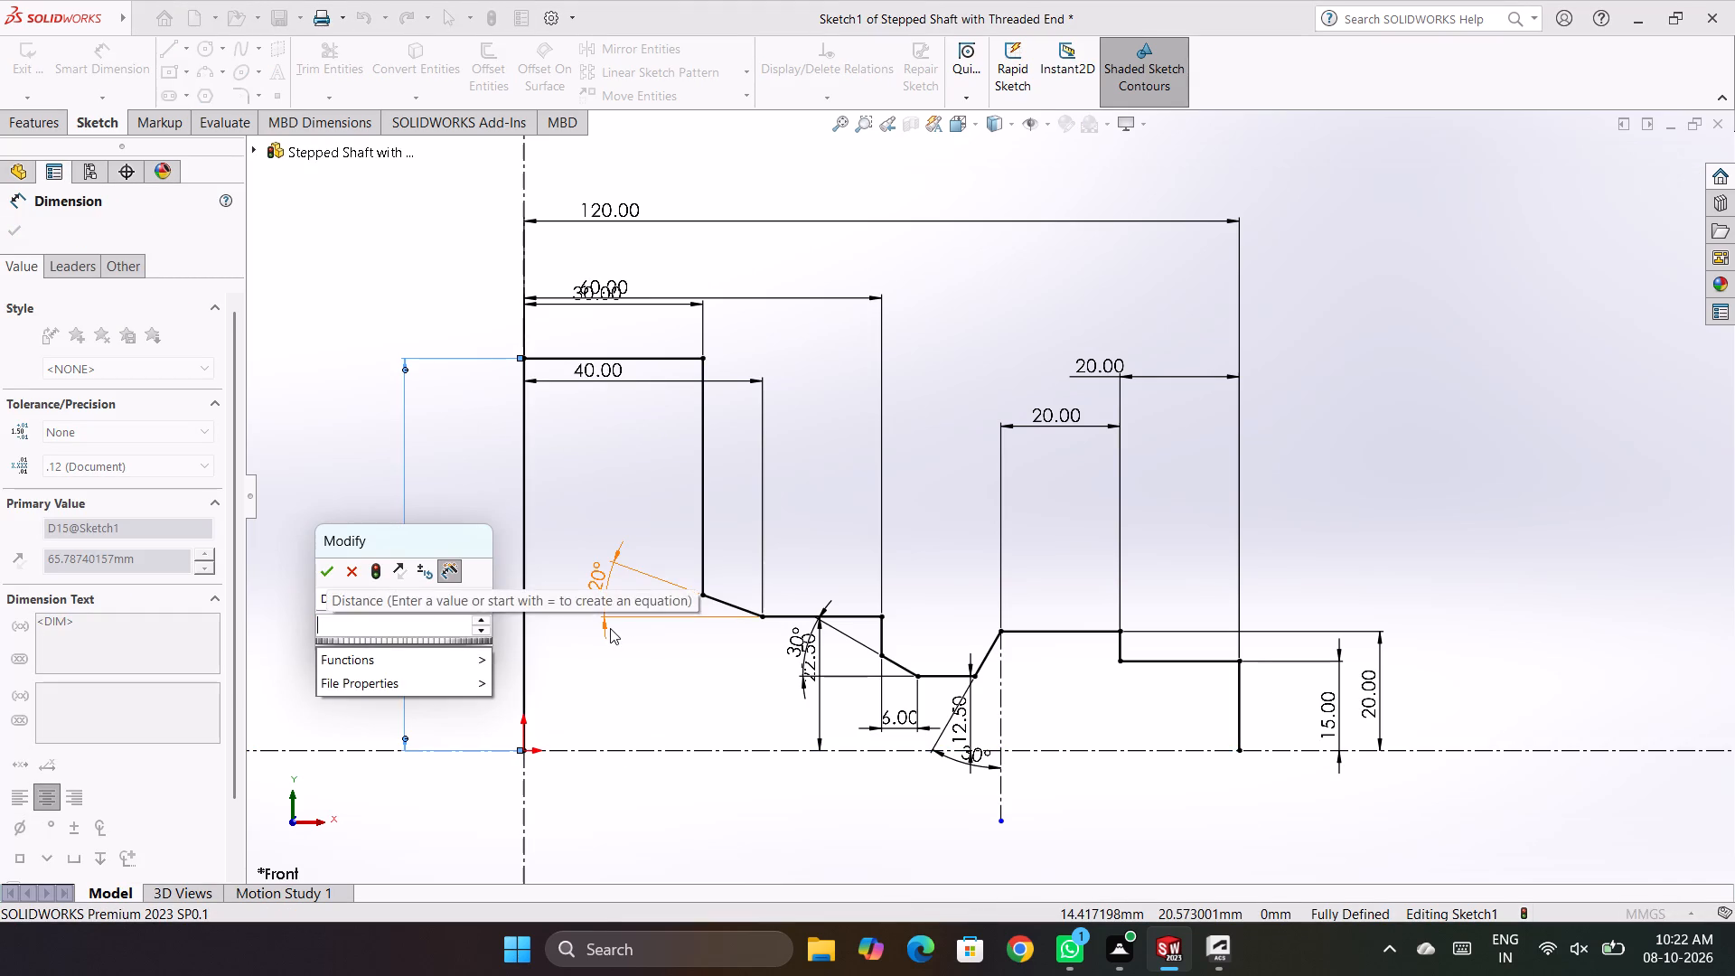
text(40)
key(Return)
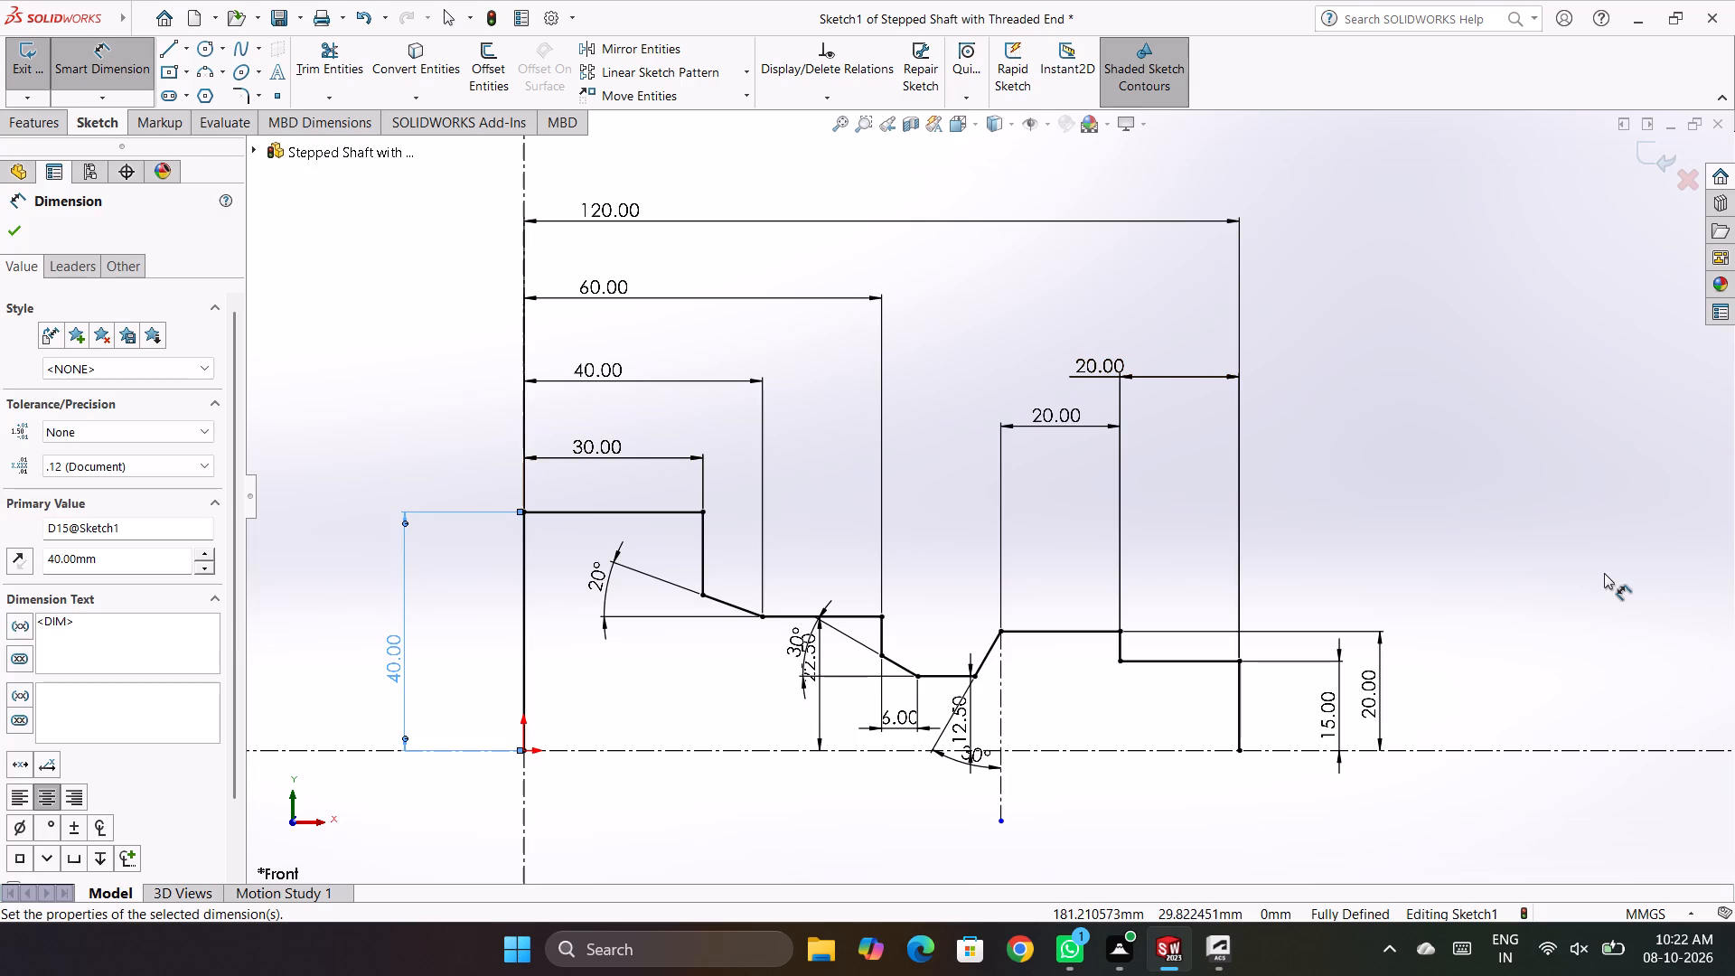
click(1604, 573)
Reposition the groove's two 30° angle dimensions and its 12.5 mm height dimension so their labels read clearly around the profile.
scroll(909, 778, down, 2)
scroll(879, 680, down, 1)
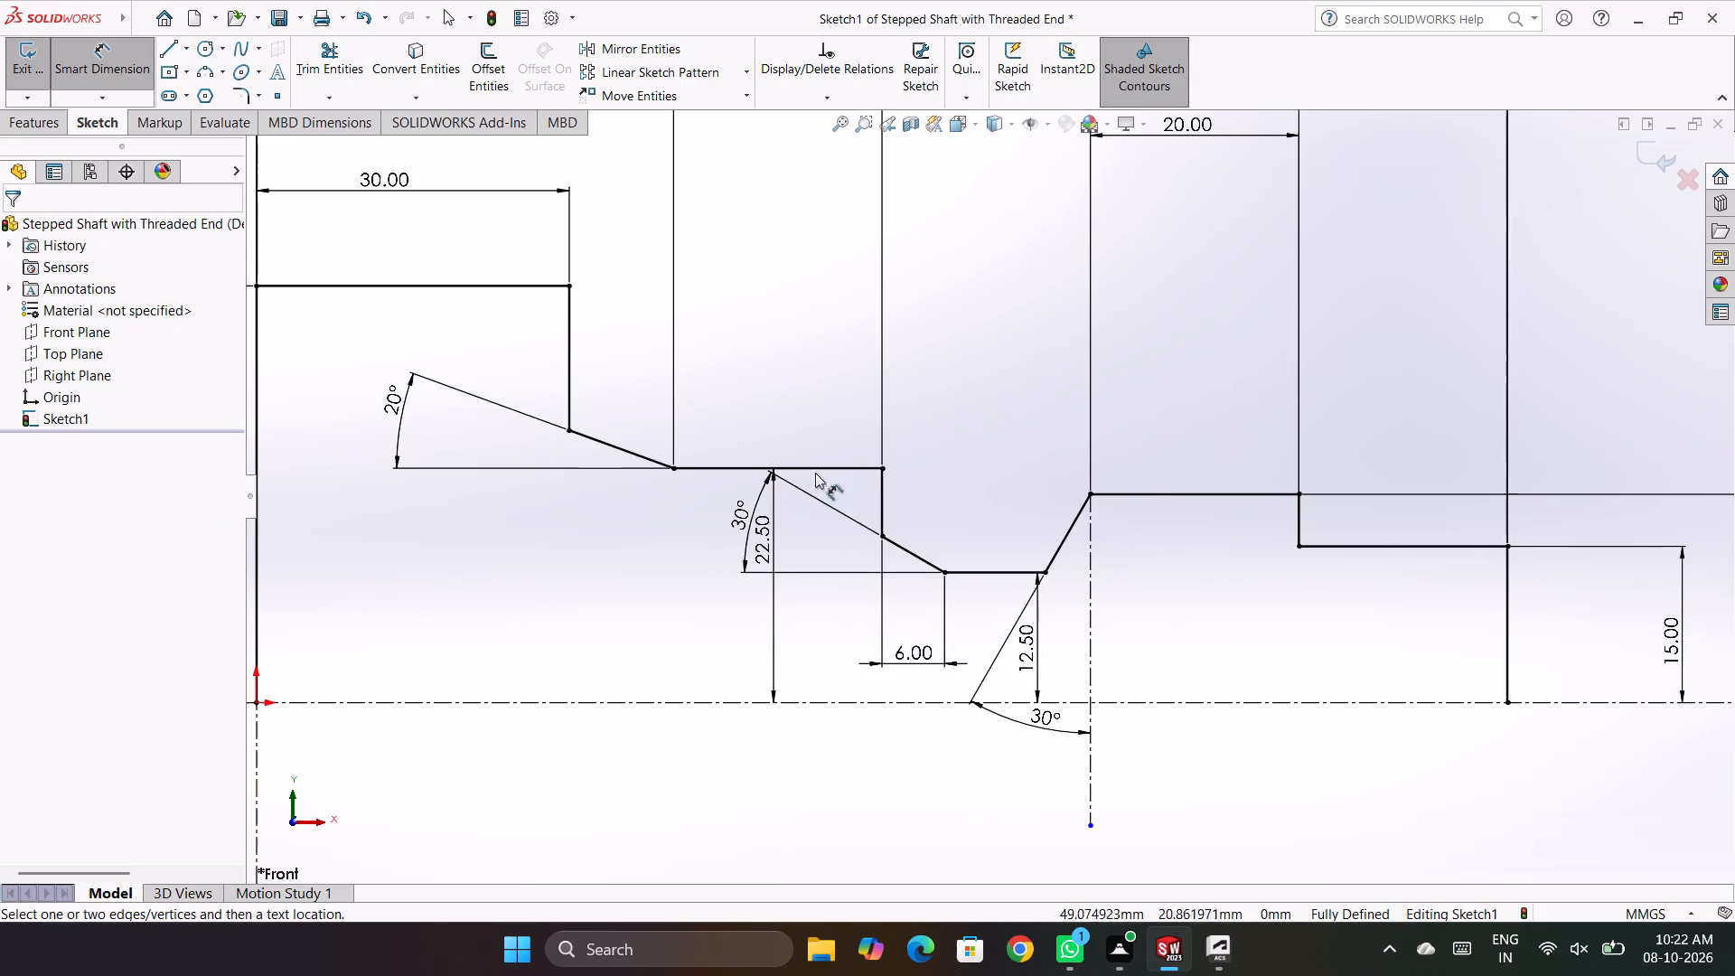
drag(738, 536, 671, 530)
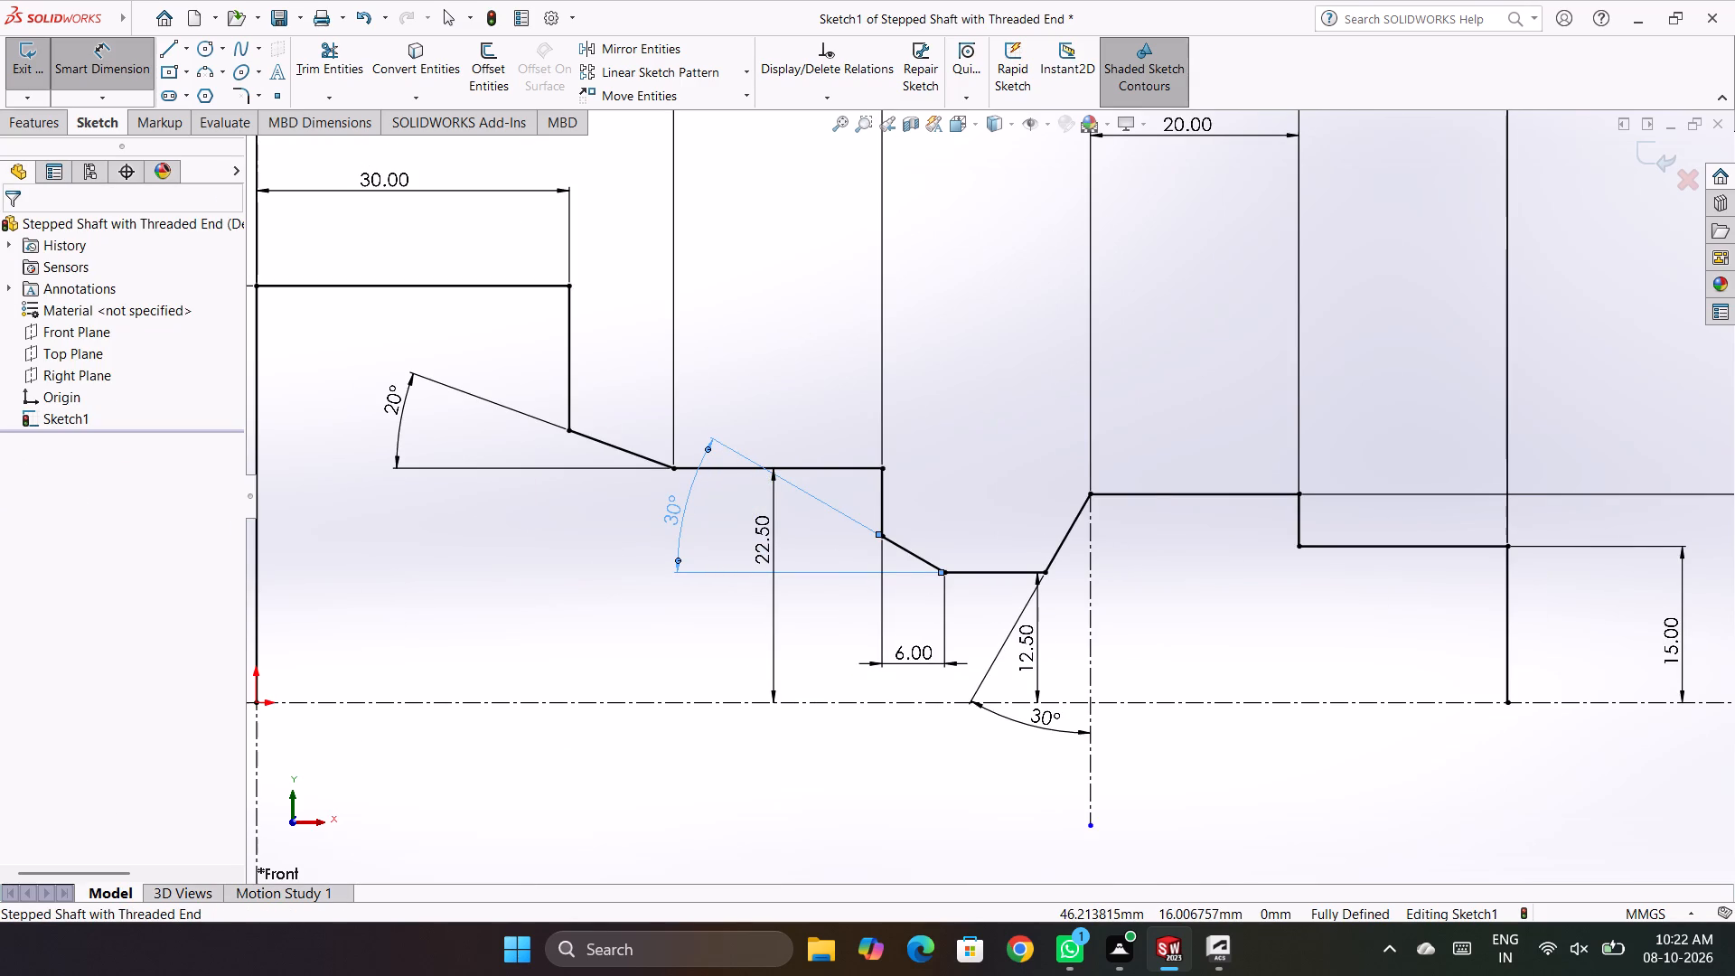
click(780, 325)
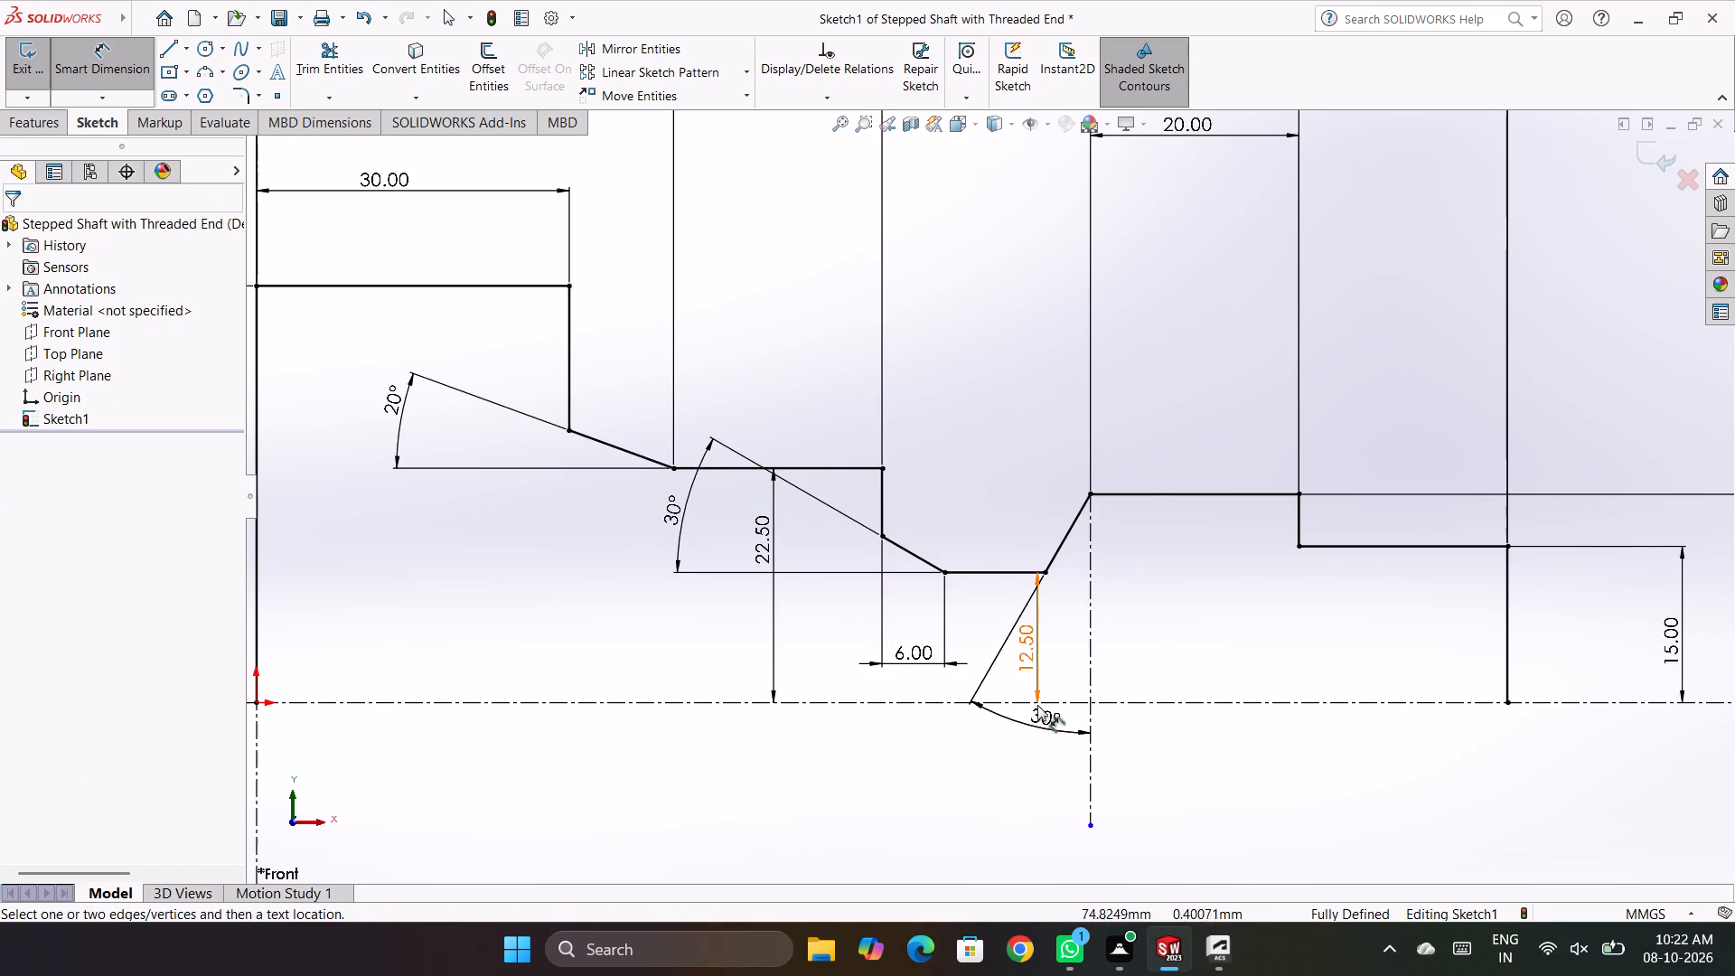
drag(1037, 720, 1130, 392)
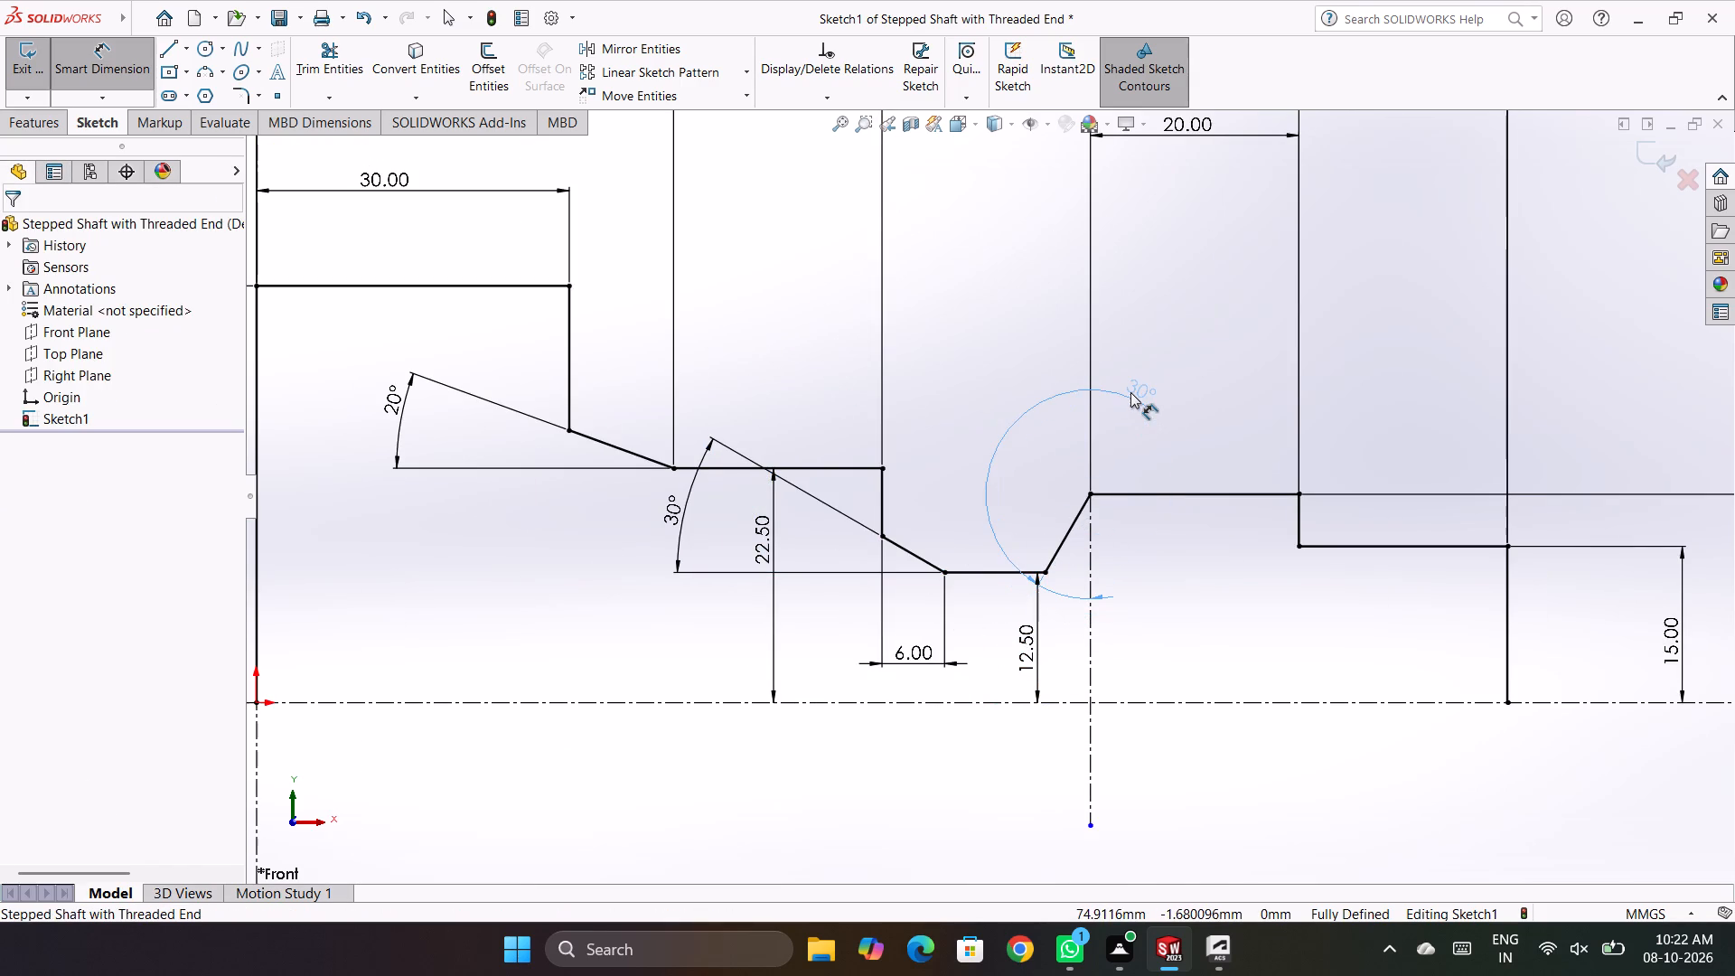
drag(1130, 392, 1090, 561)
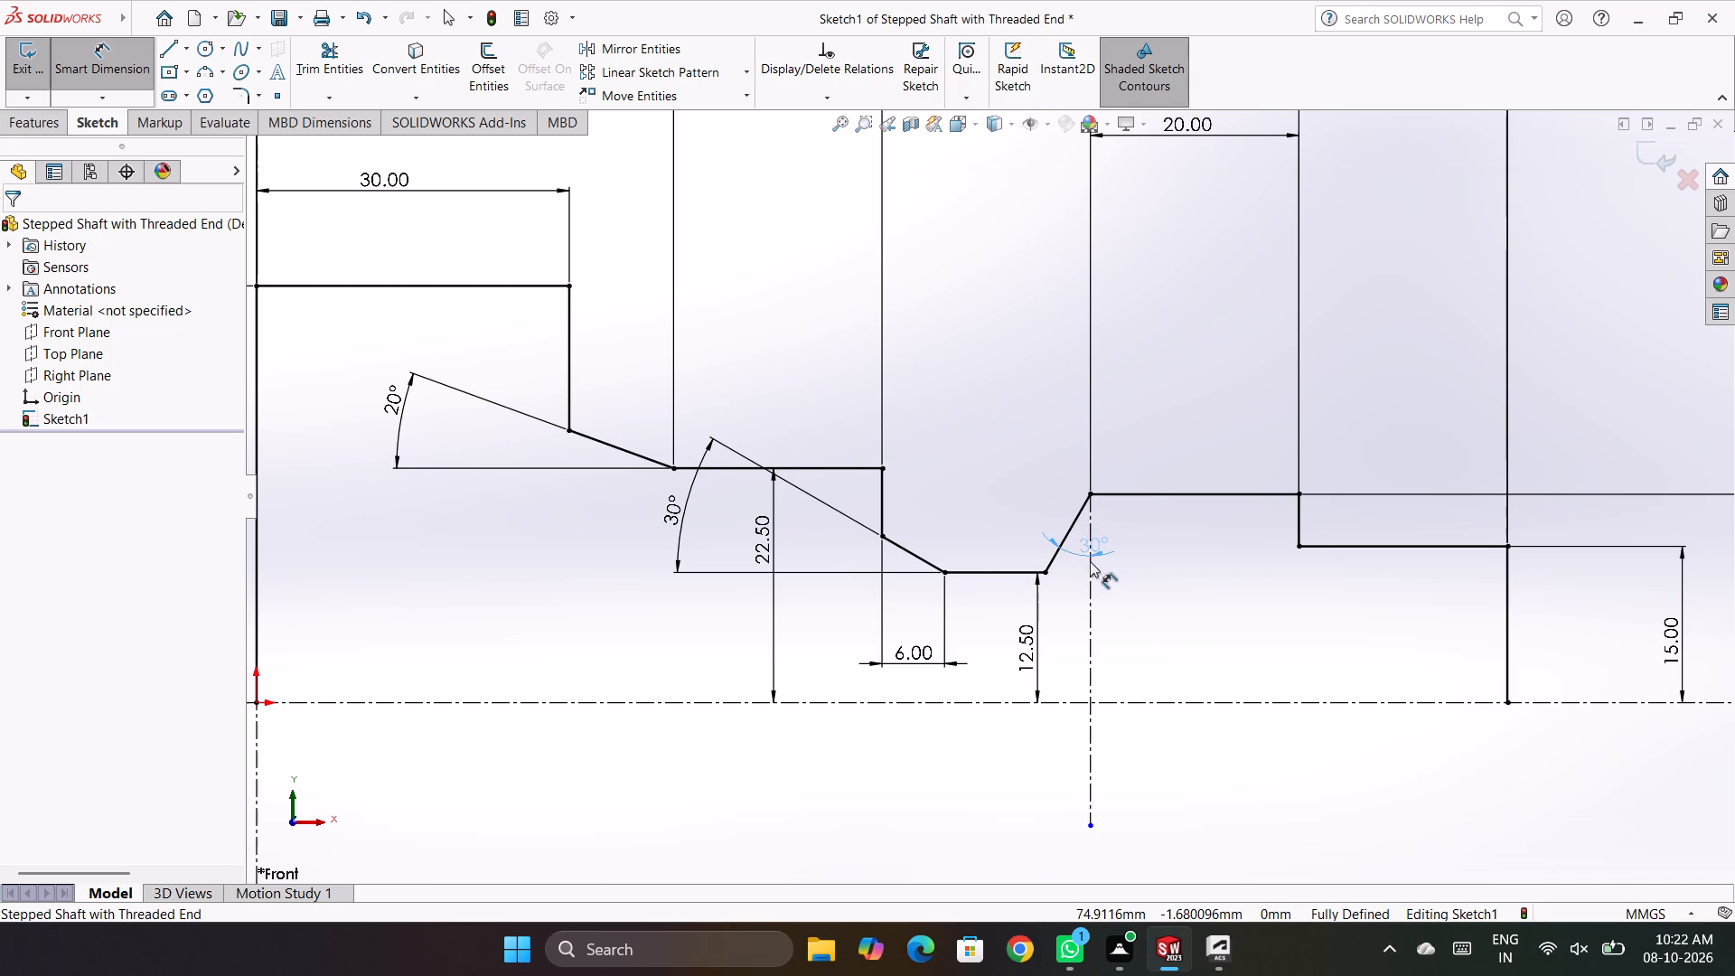
drag(1090, 561, 1125, 548)
click(1178, 625)
drag(1020, 645, 998, 640)
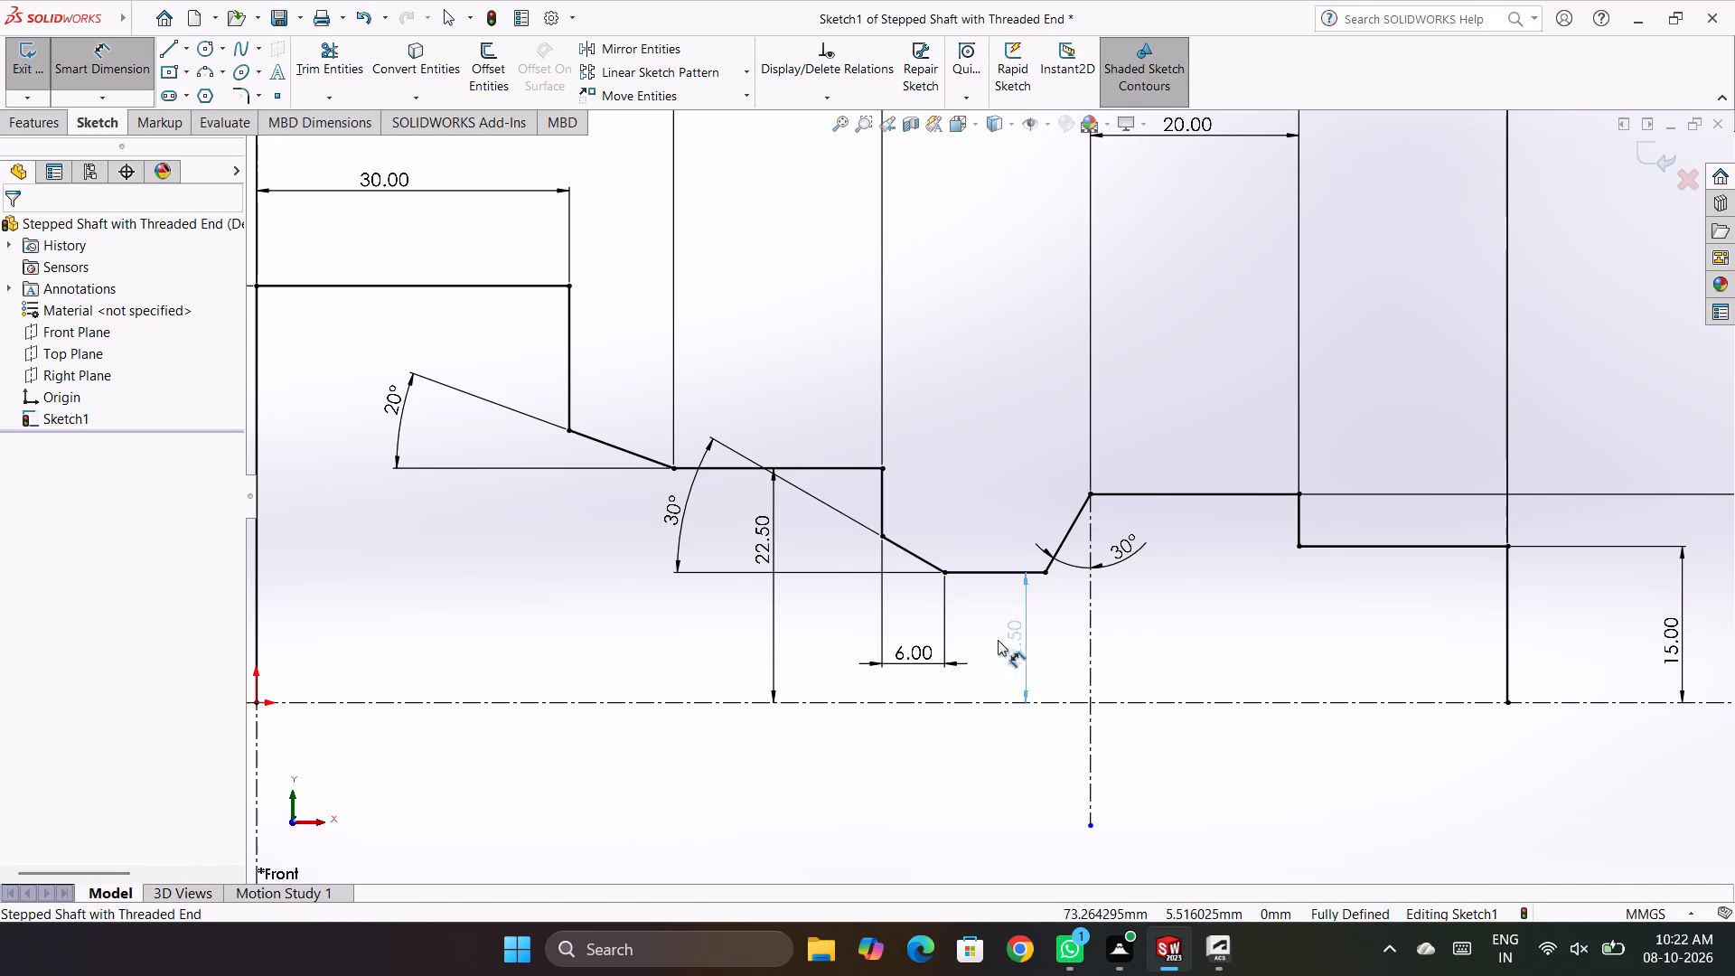
drag(998, 640, 986, 640)
click(955, 376)
Exit the sketch and revolve the profile 360° about the horizontal centerline, letting the open sketch close automatically.
scroll(989, 638, up, 3)
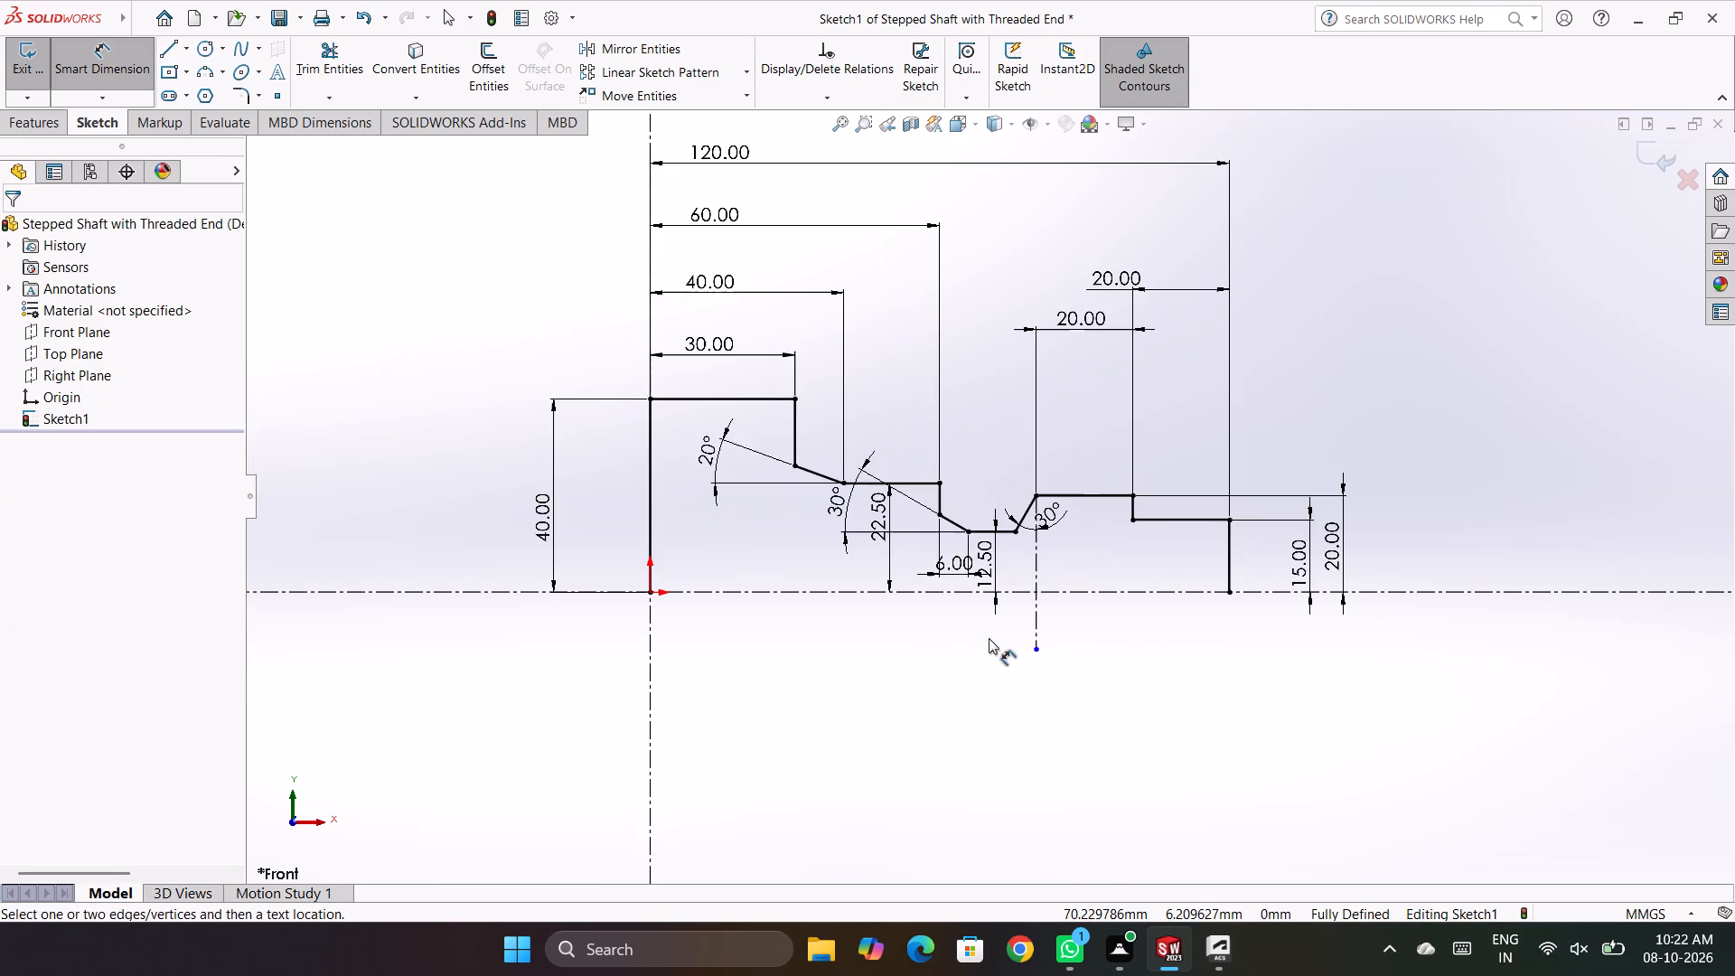
scroll(1027, 568, down, 2)
scroll(975, 507, down, 1)
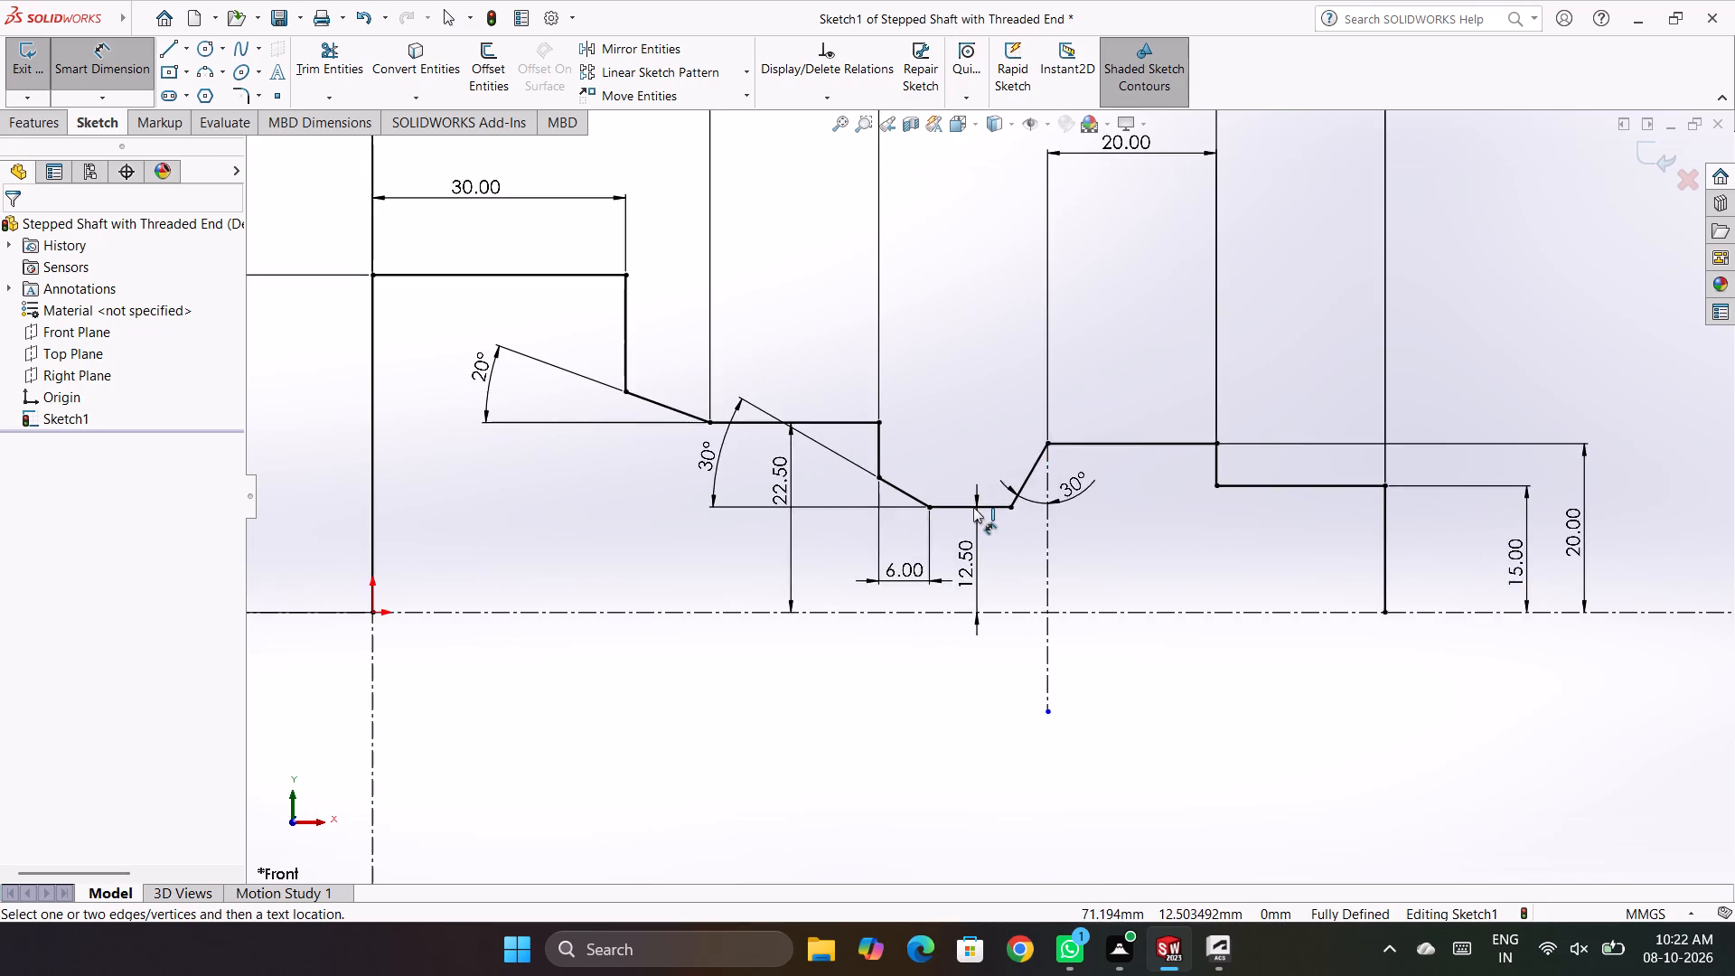
scroll(973, 507, down, 1)
scroll(854, 508, up, 3)
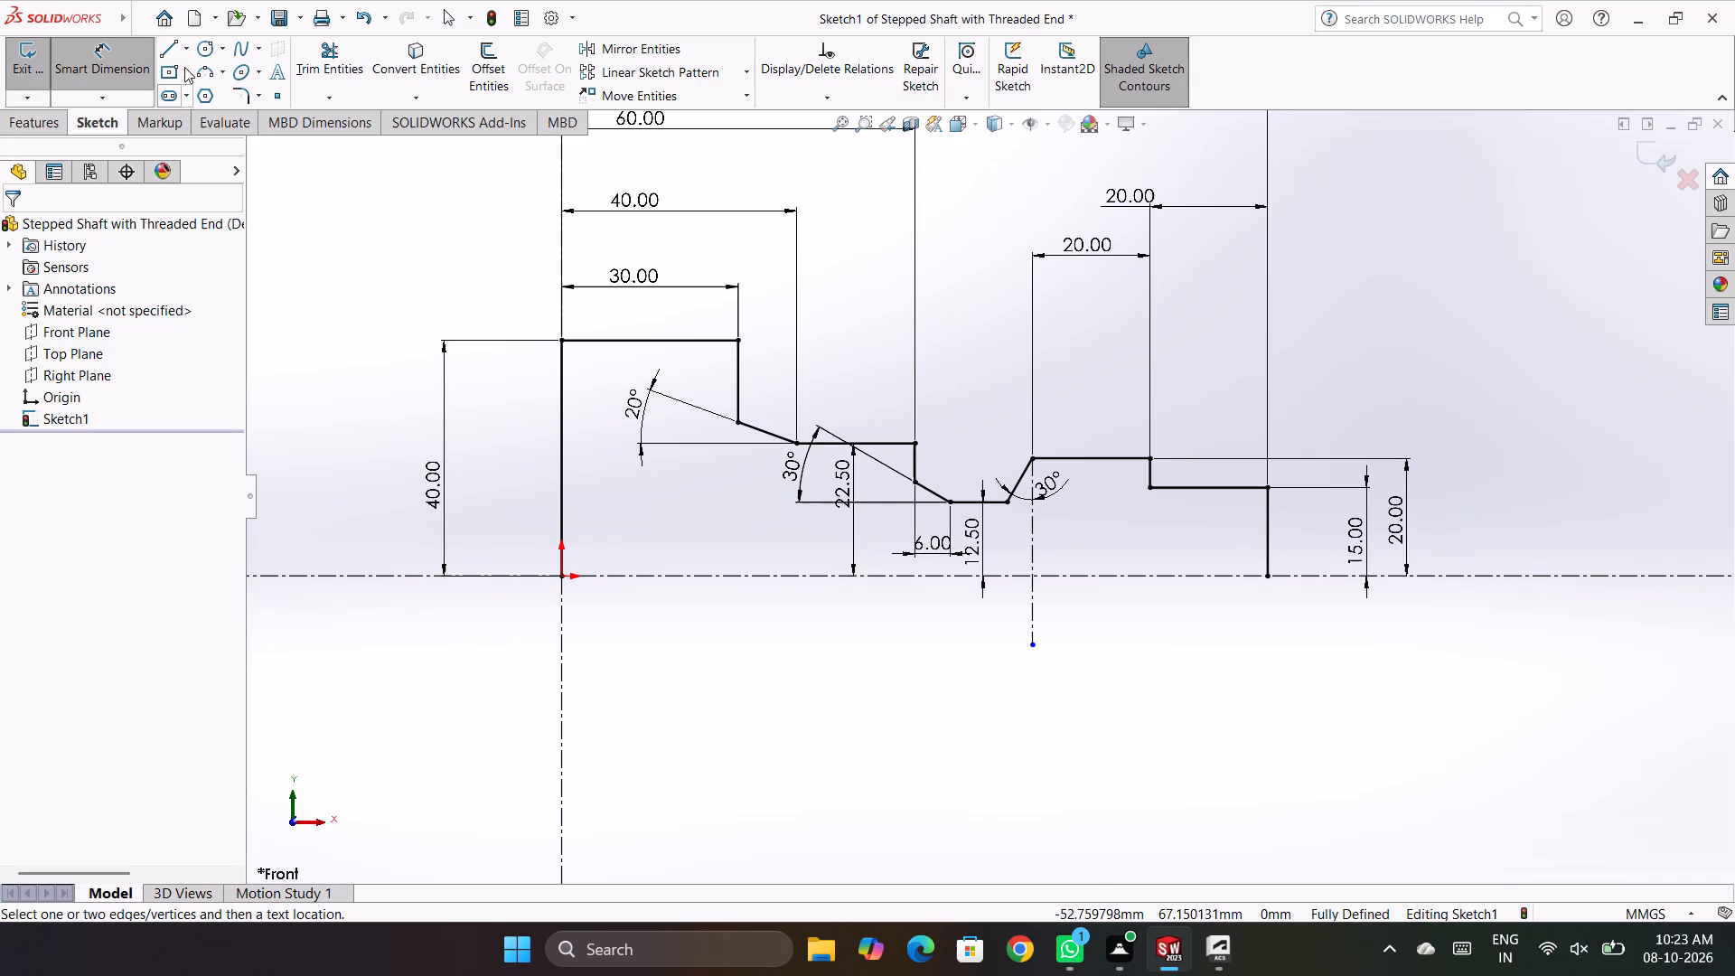
click(17, 55)
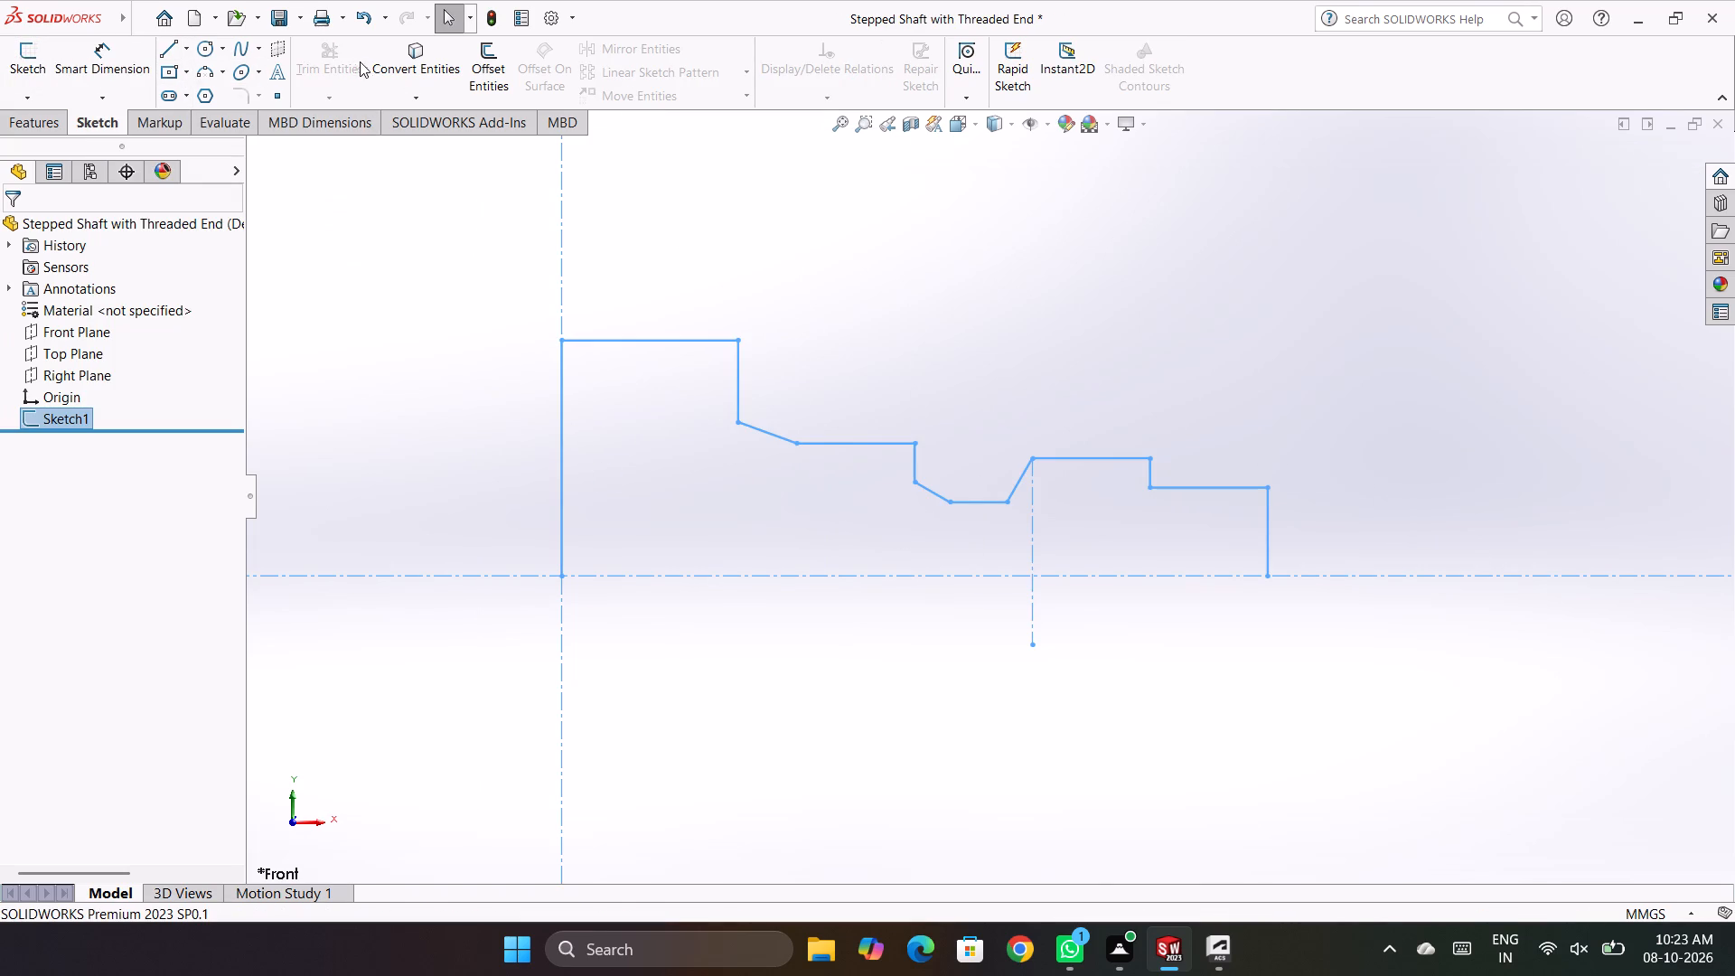
click(55, 118)
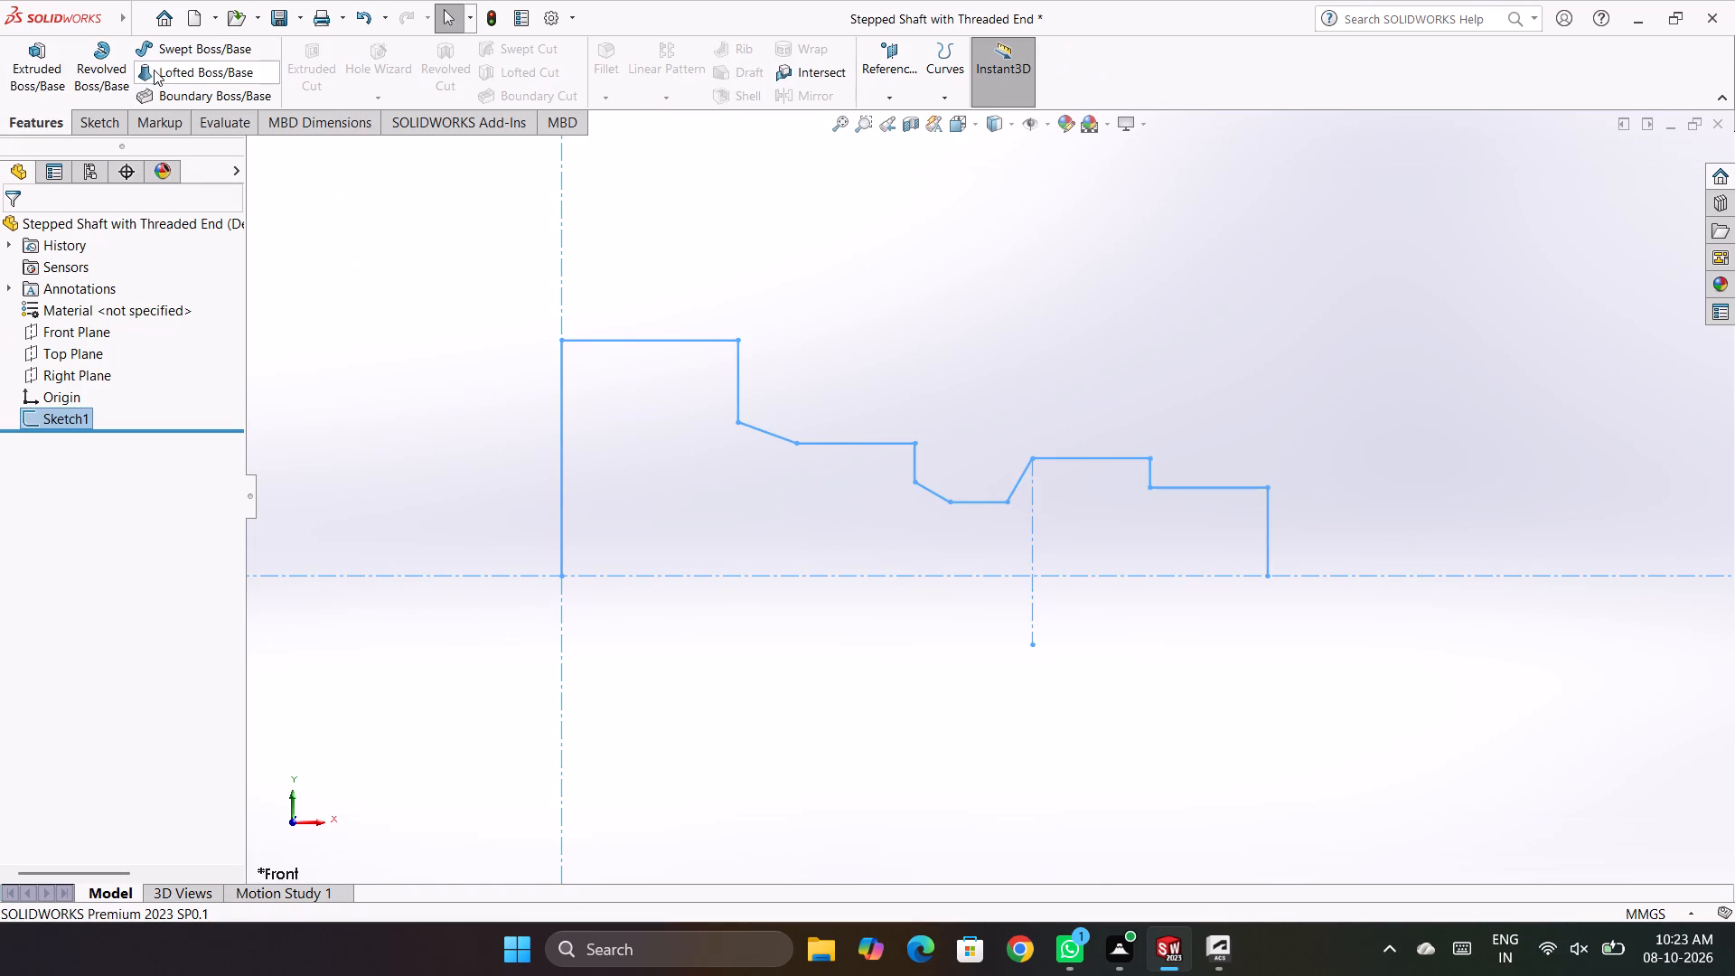
click(95, 52)
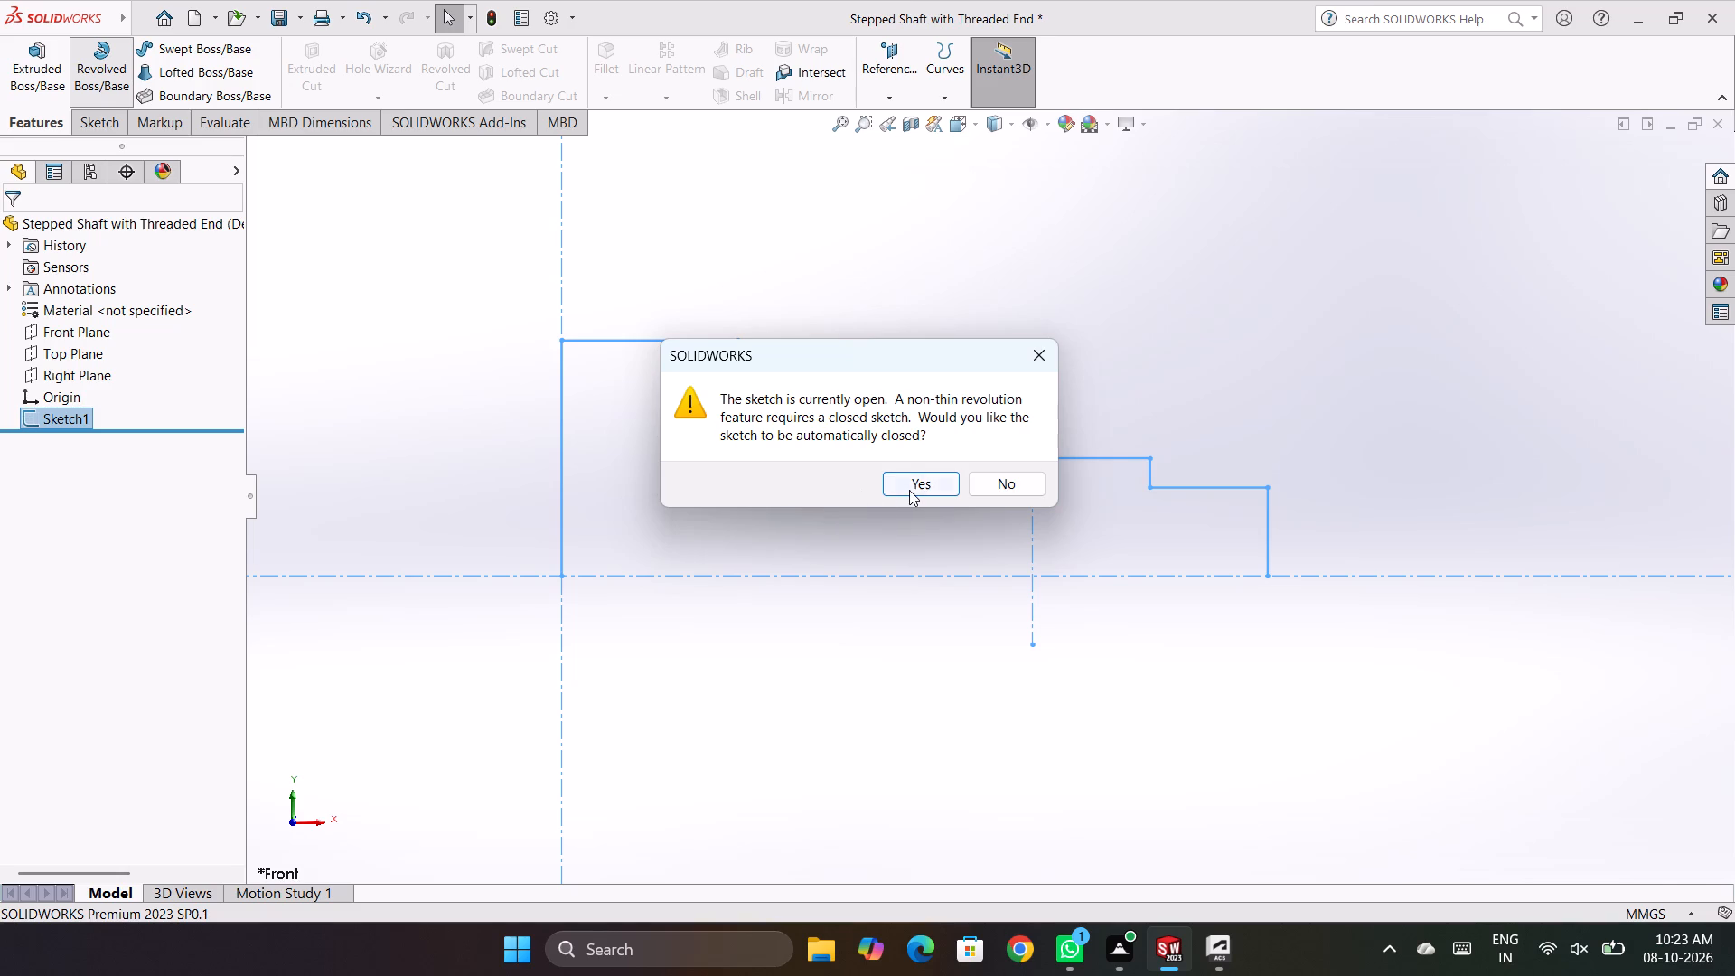
click(909, 490)
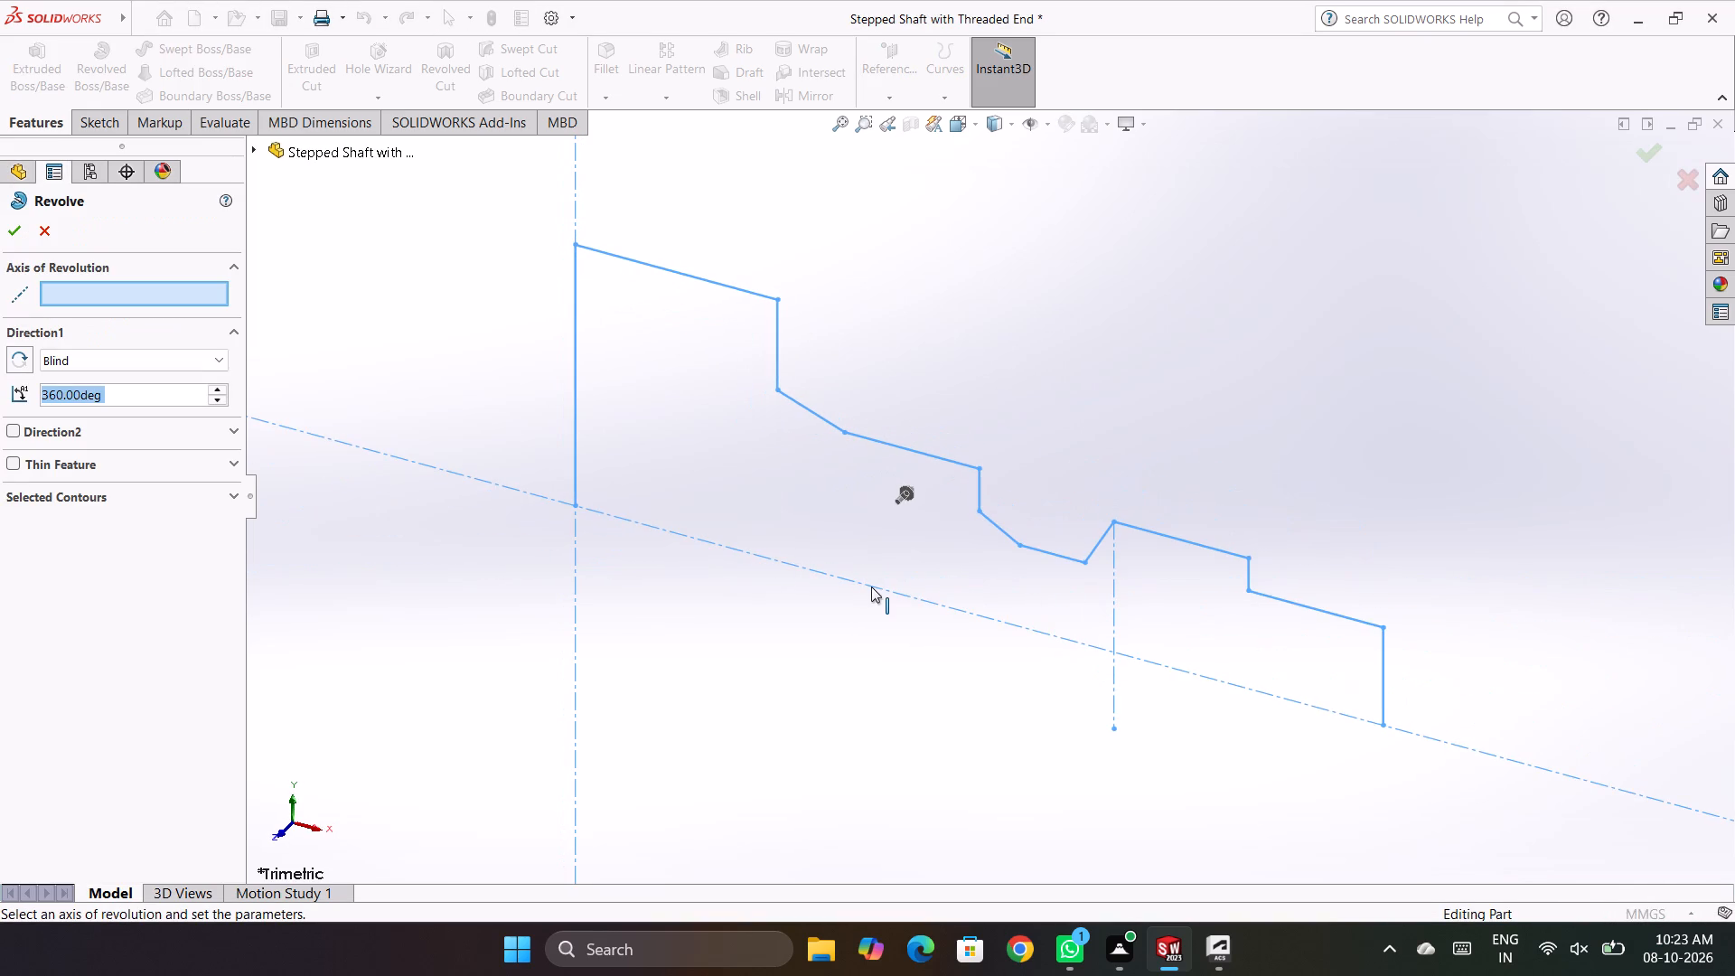
click(140, 299)
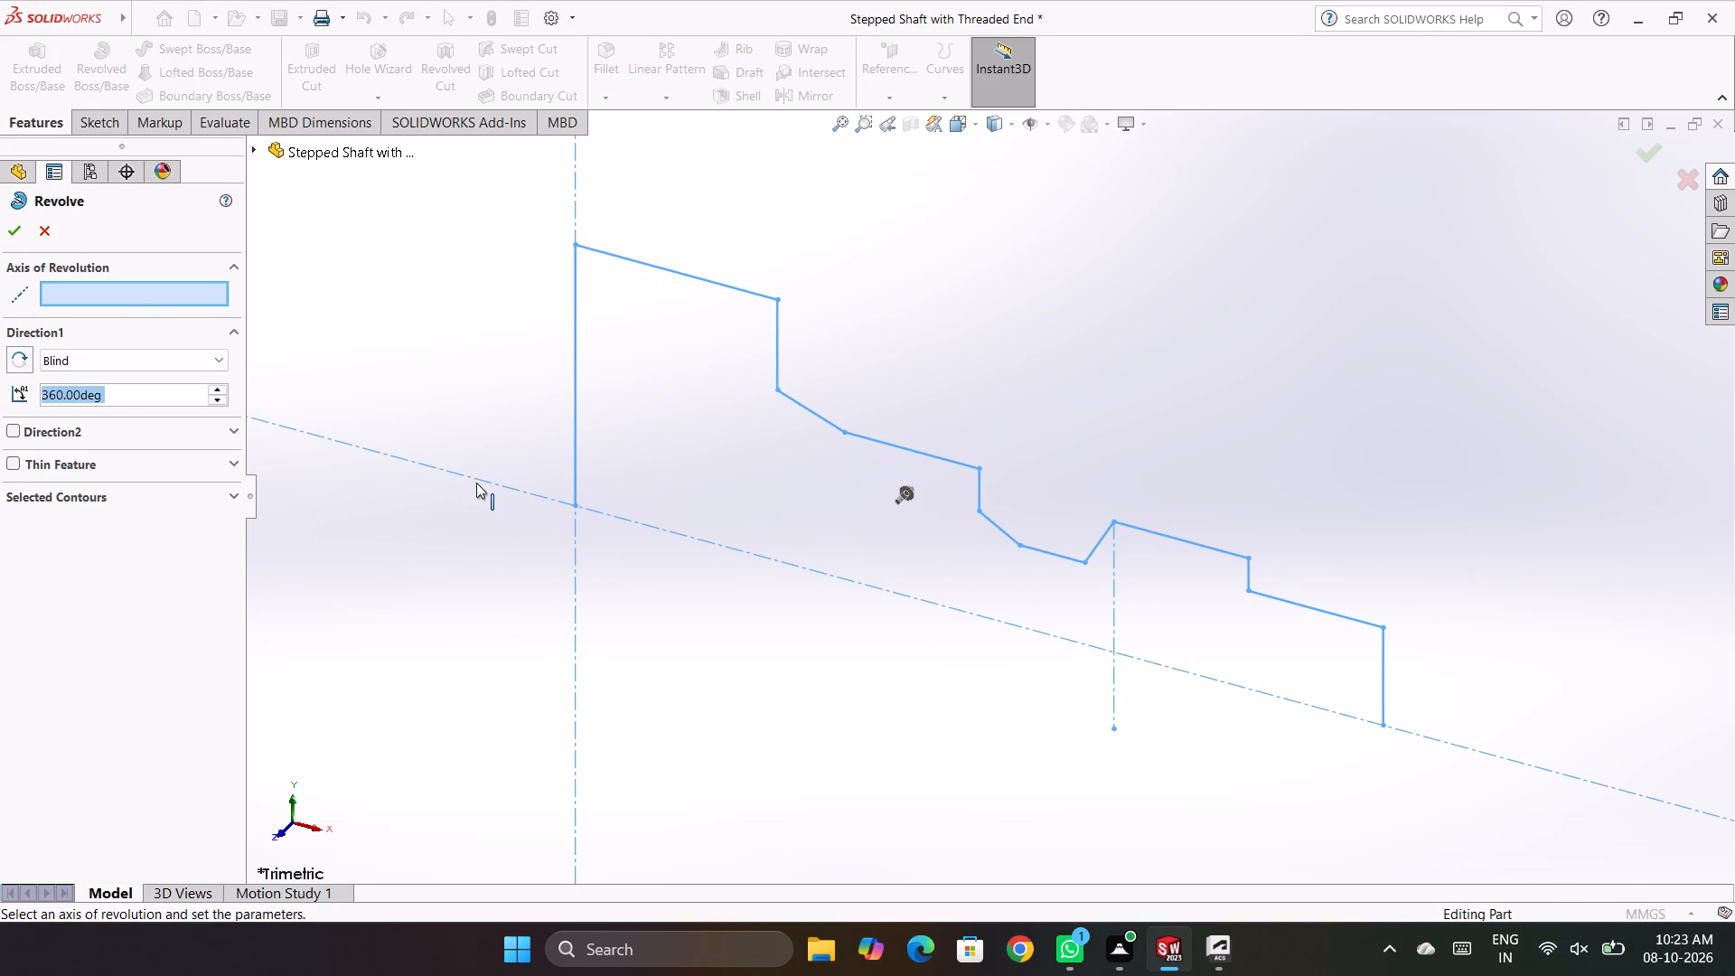
click(474, 481)
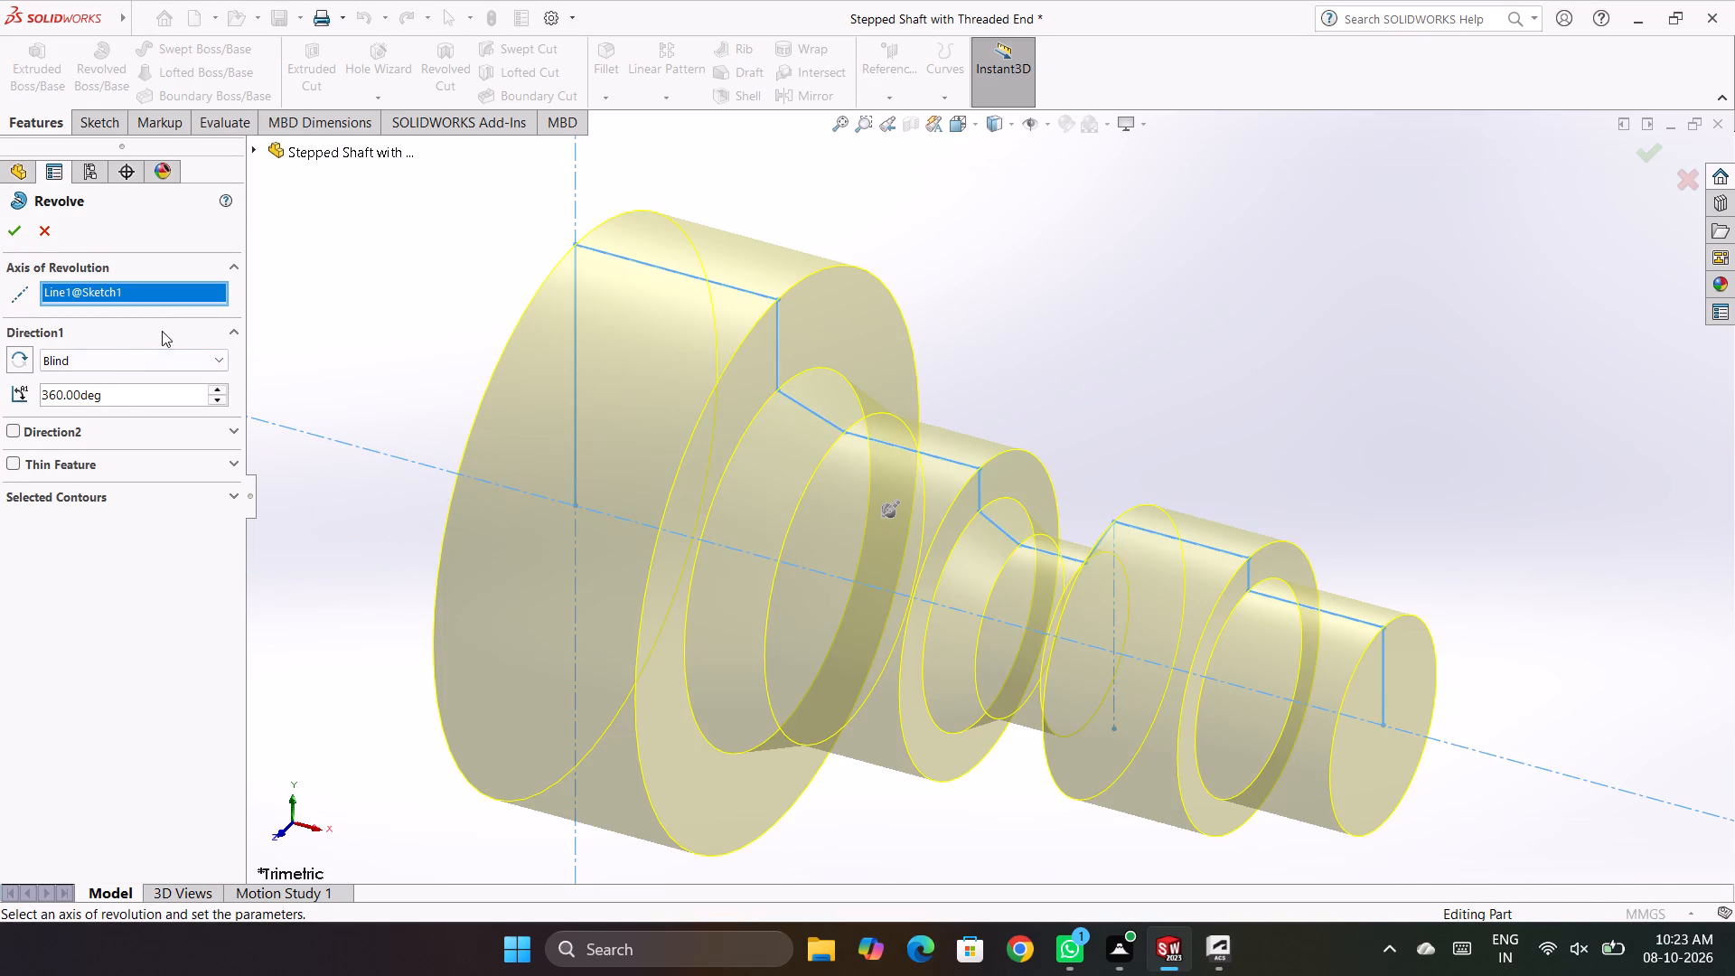
click(19, 237)
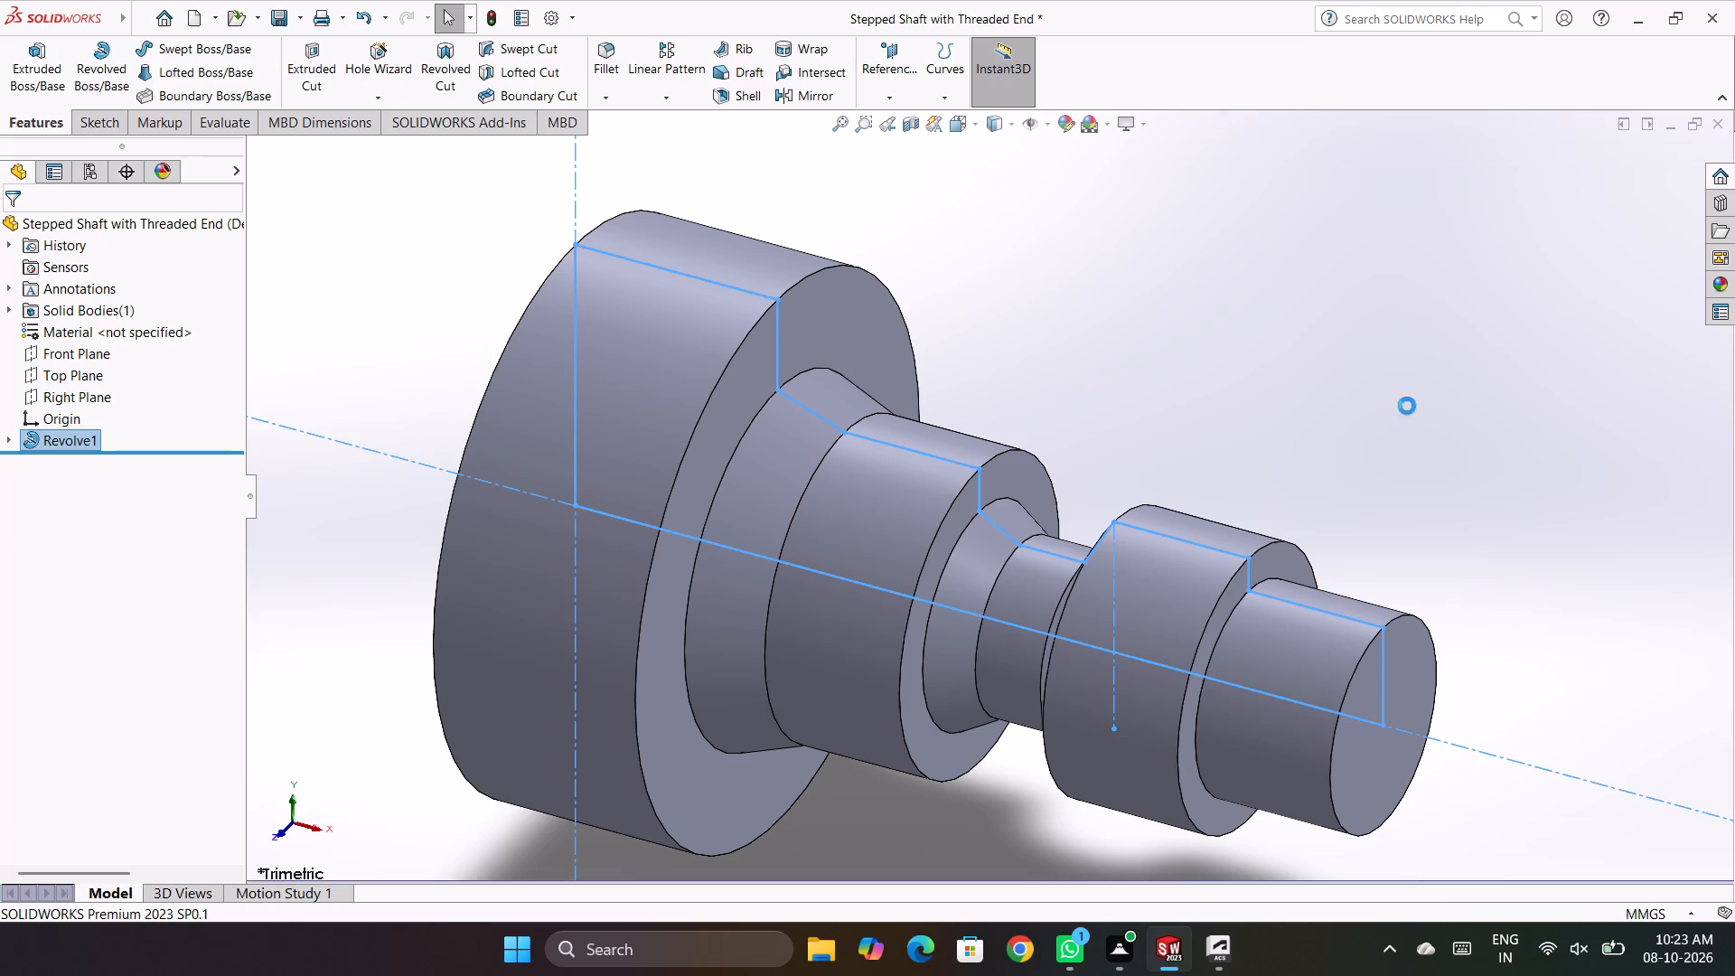
click(1397, 399)
scroll(1271, 676, up, 3)
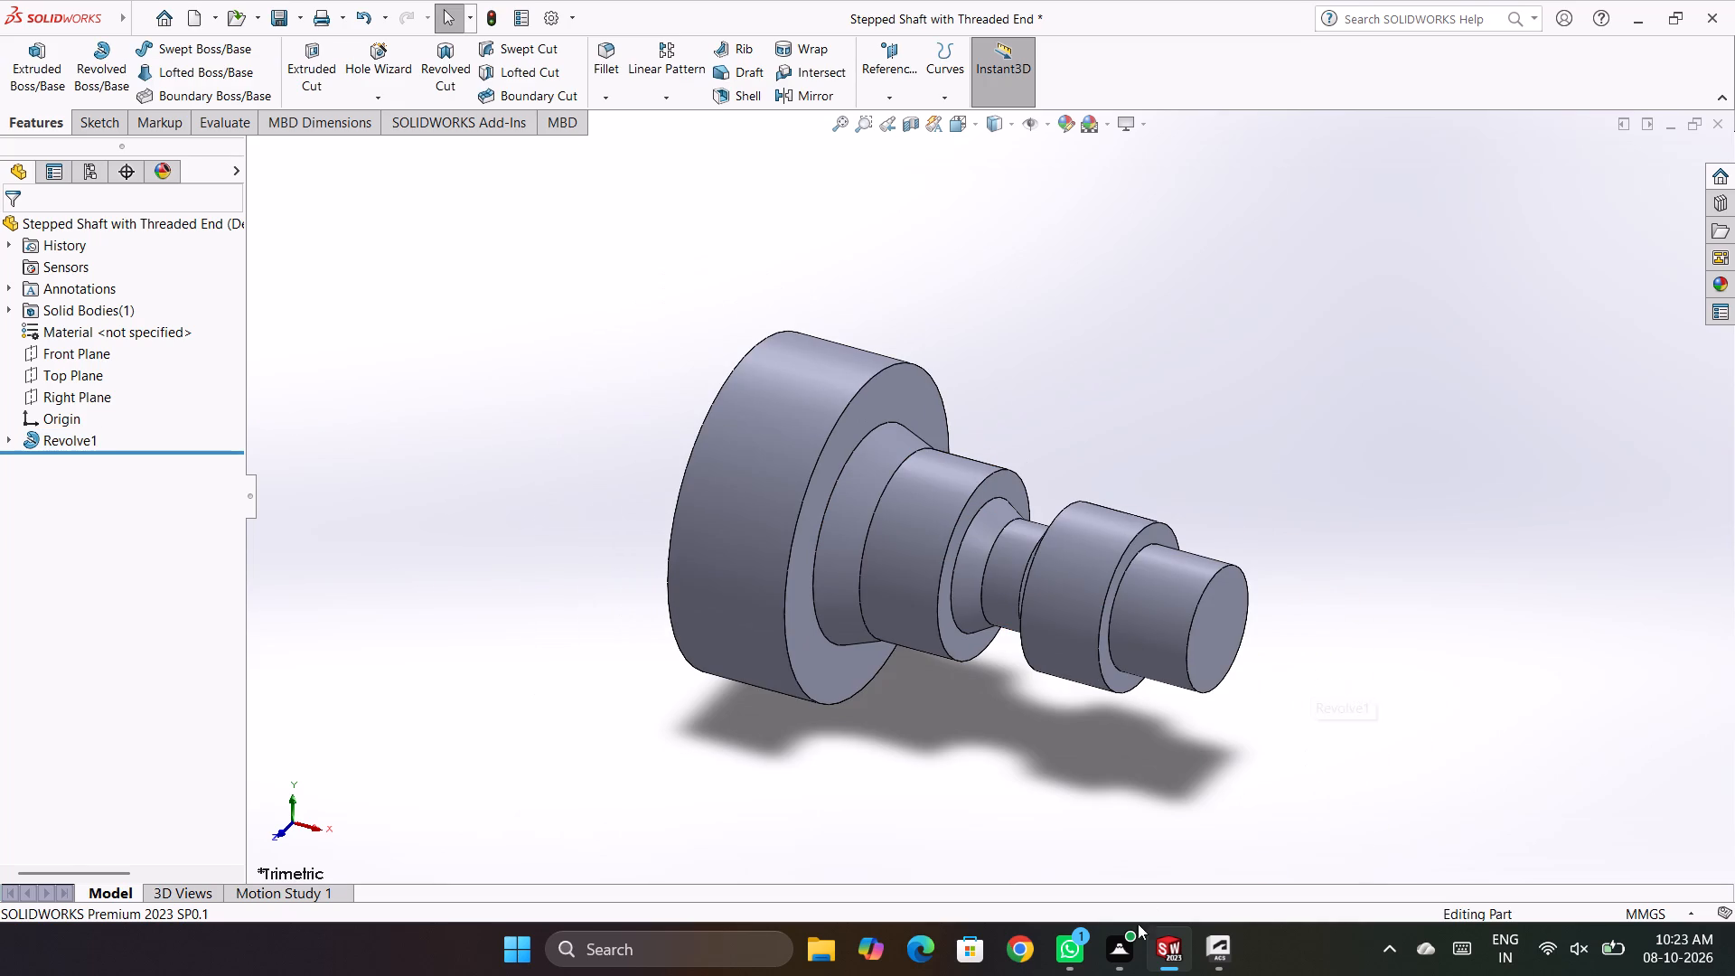
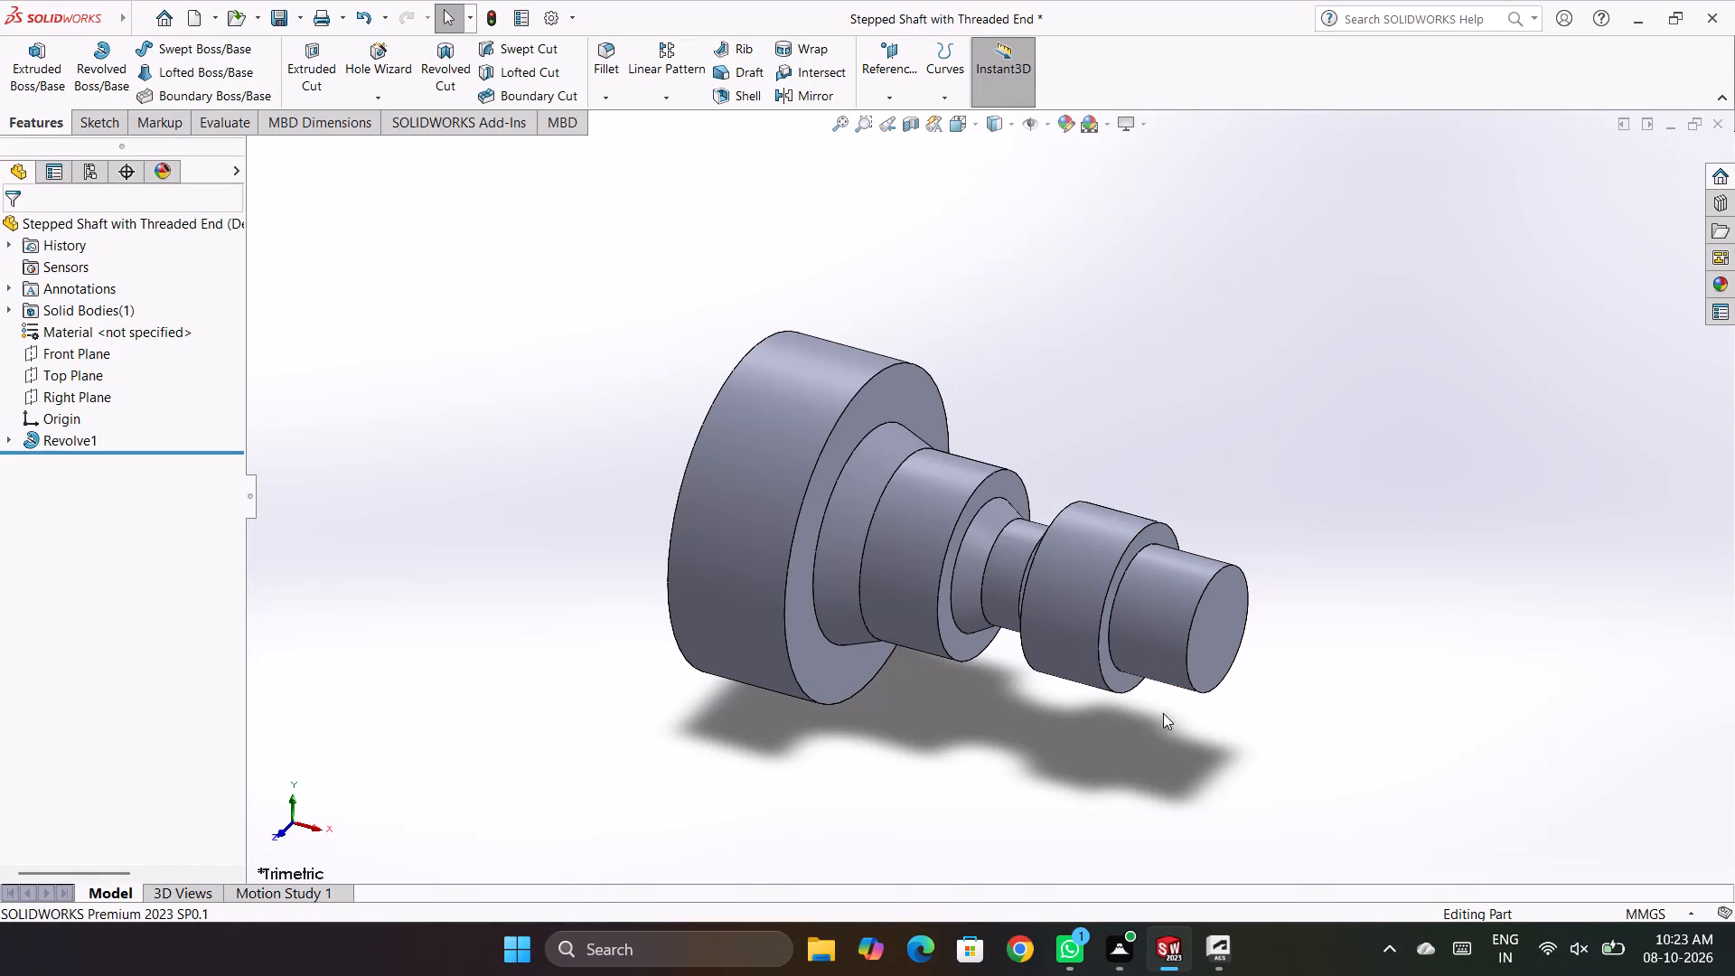
Chamfer the outer end edge of the shaft's largest step by 1 mm at 45°.
middle_drag(997, 783, 1022, 736)
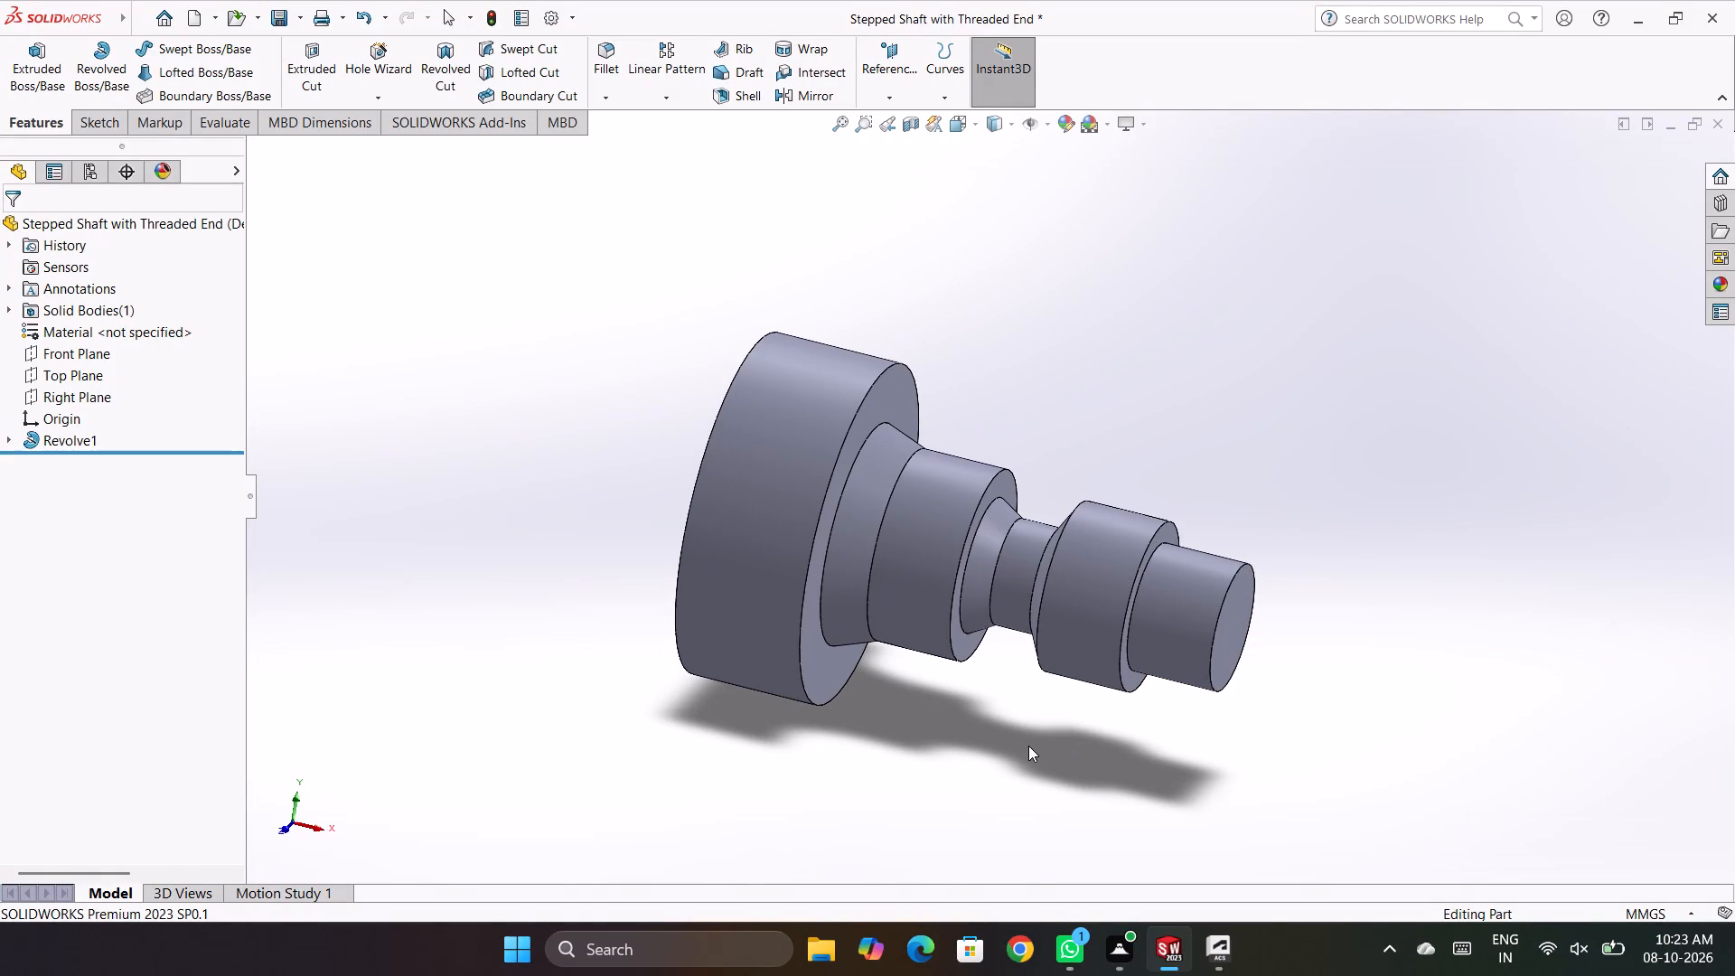
click(614, 93)
click(640, 138)
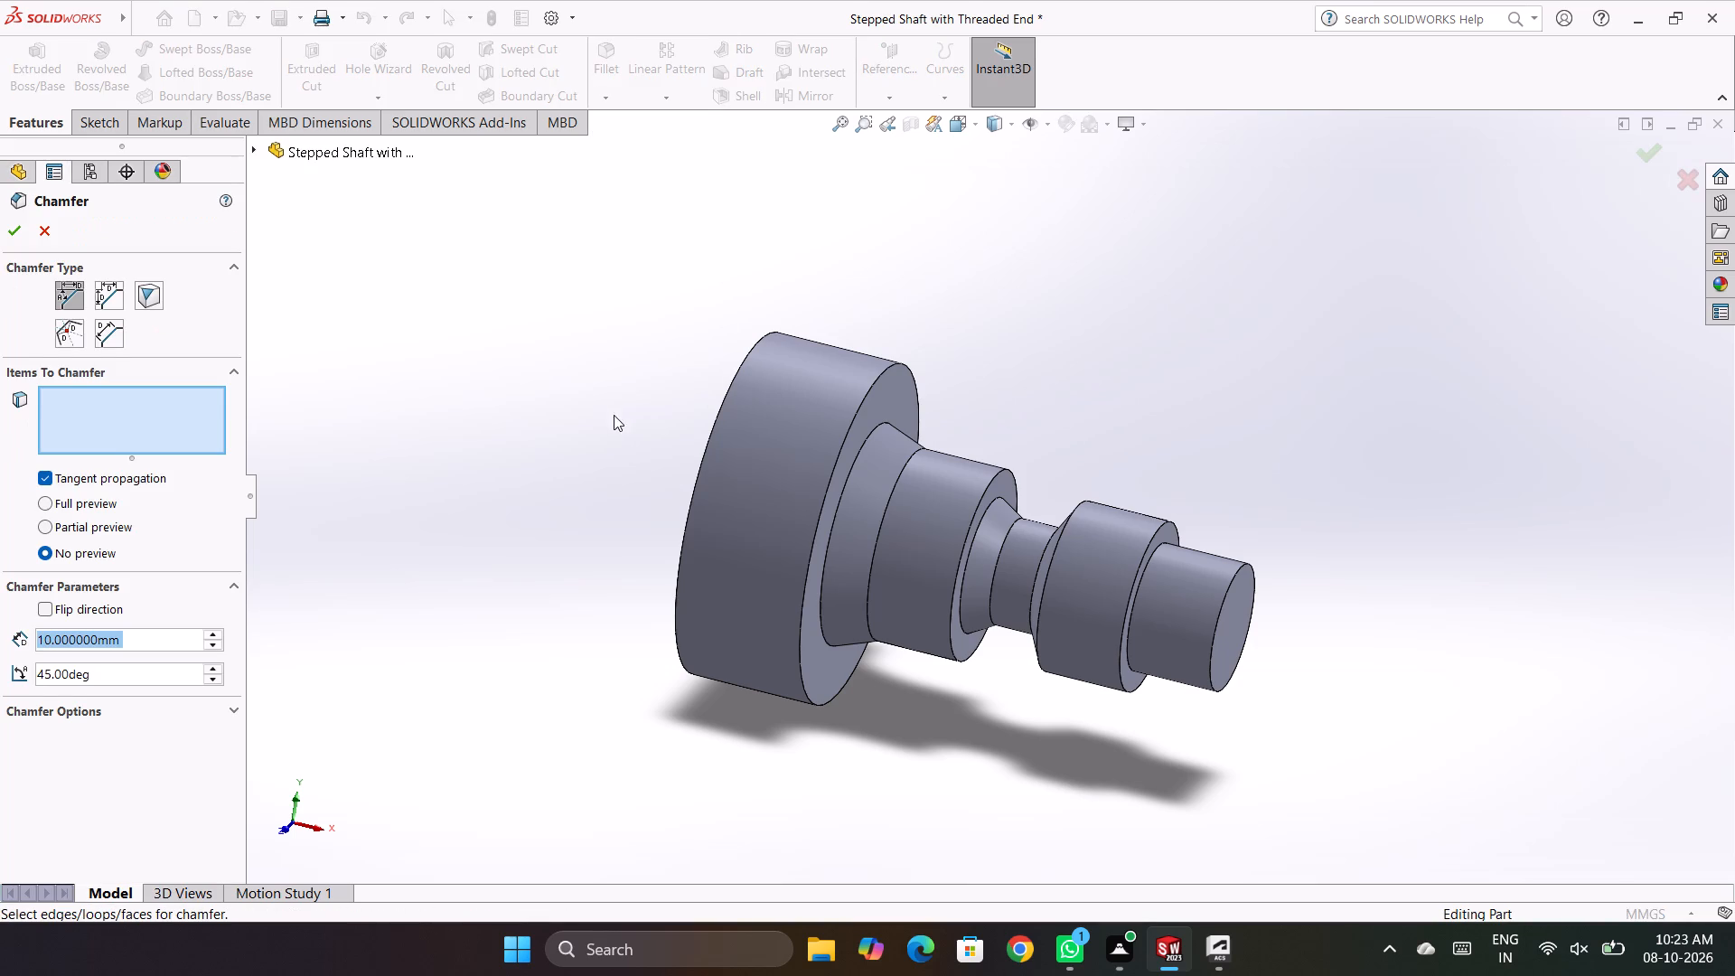
middle_drag(1214, 793, 1269, 667)
click(747, 494)
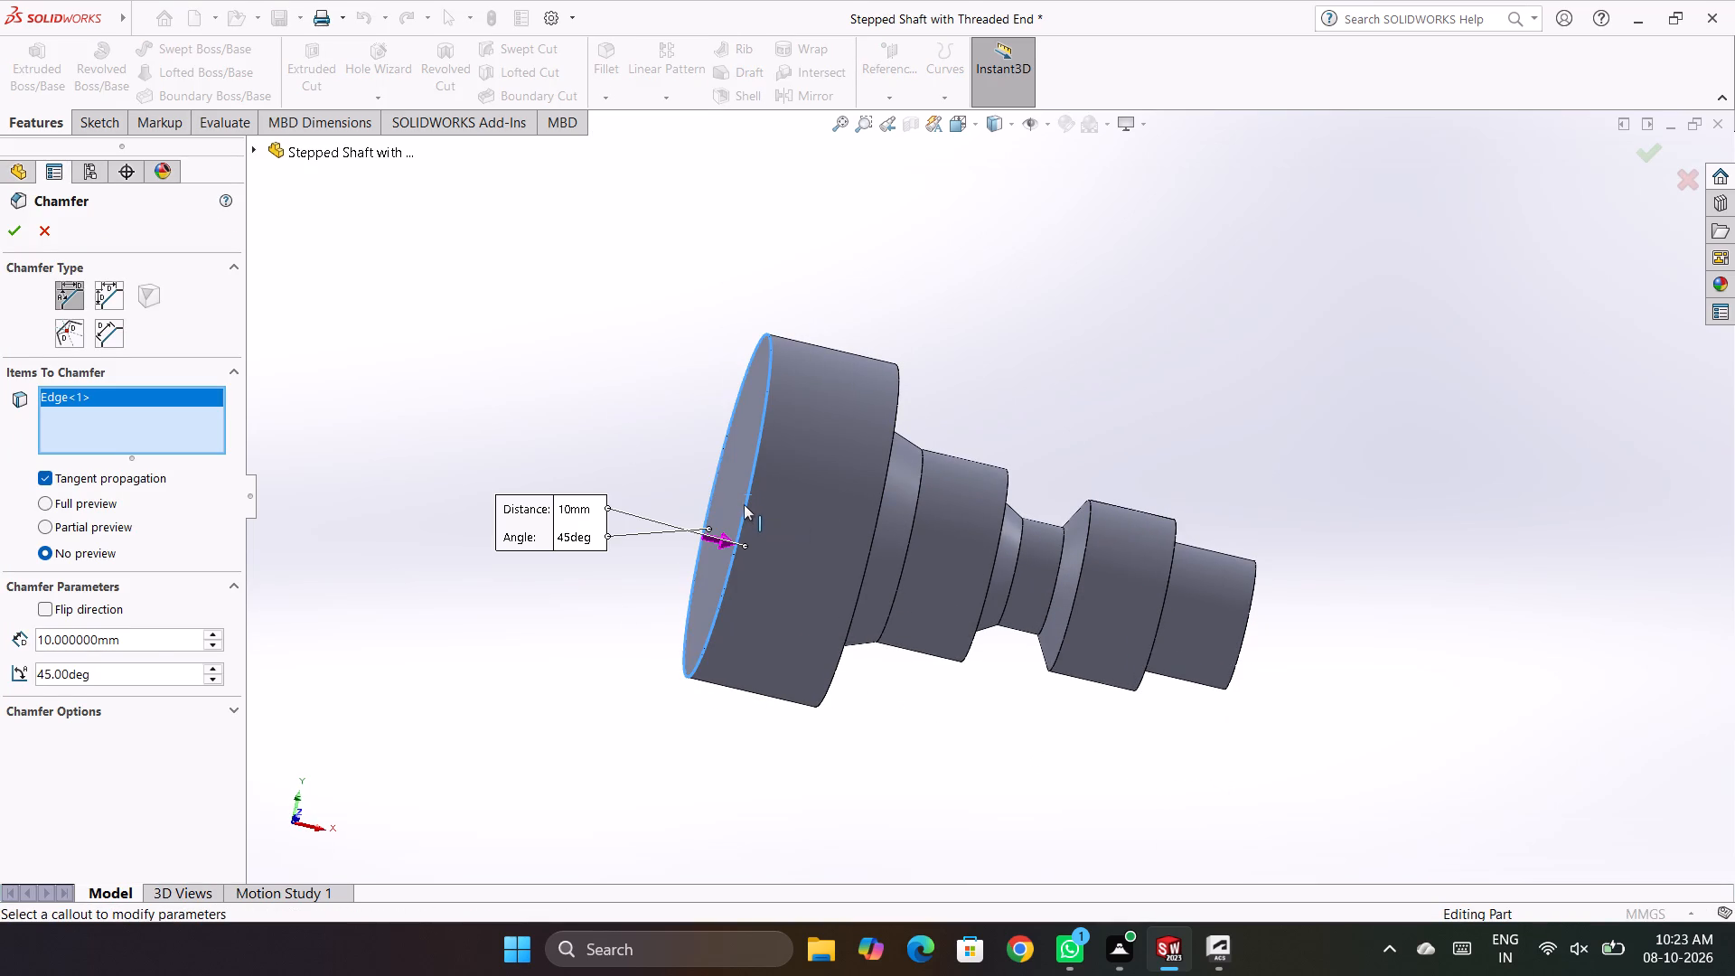
drag(156, 643, 0, 679)
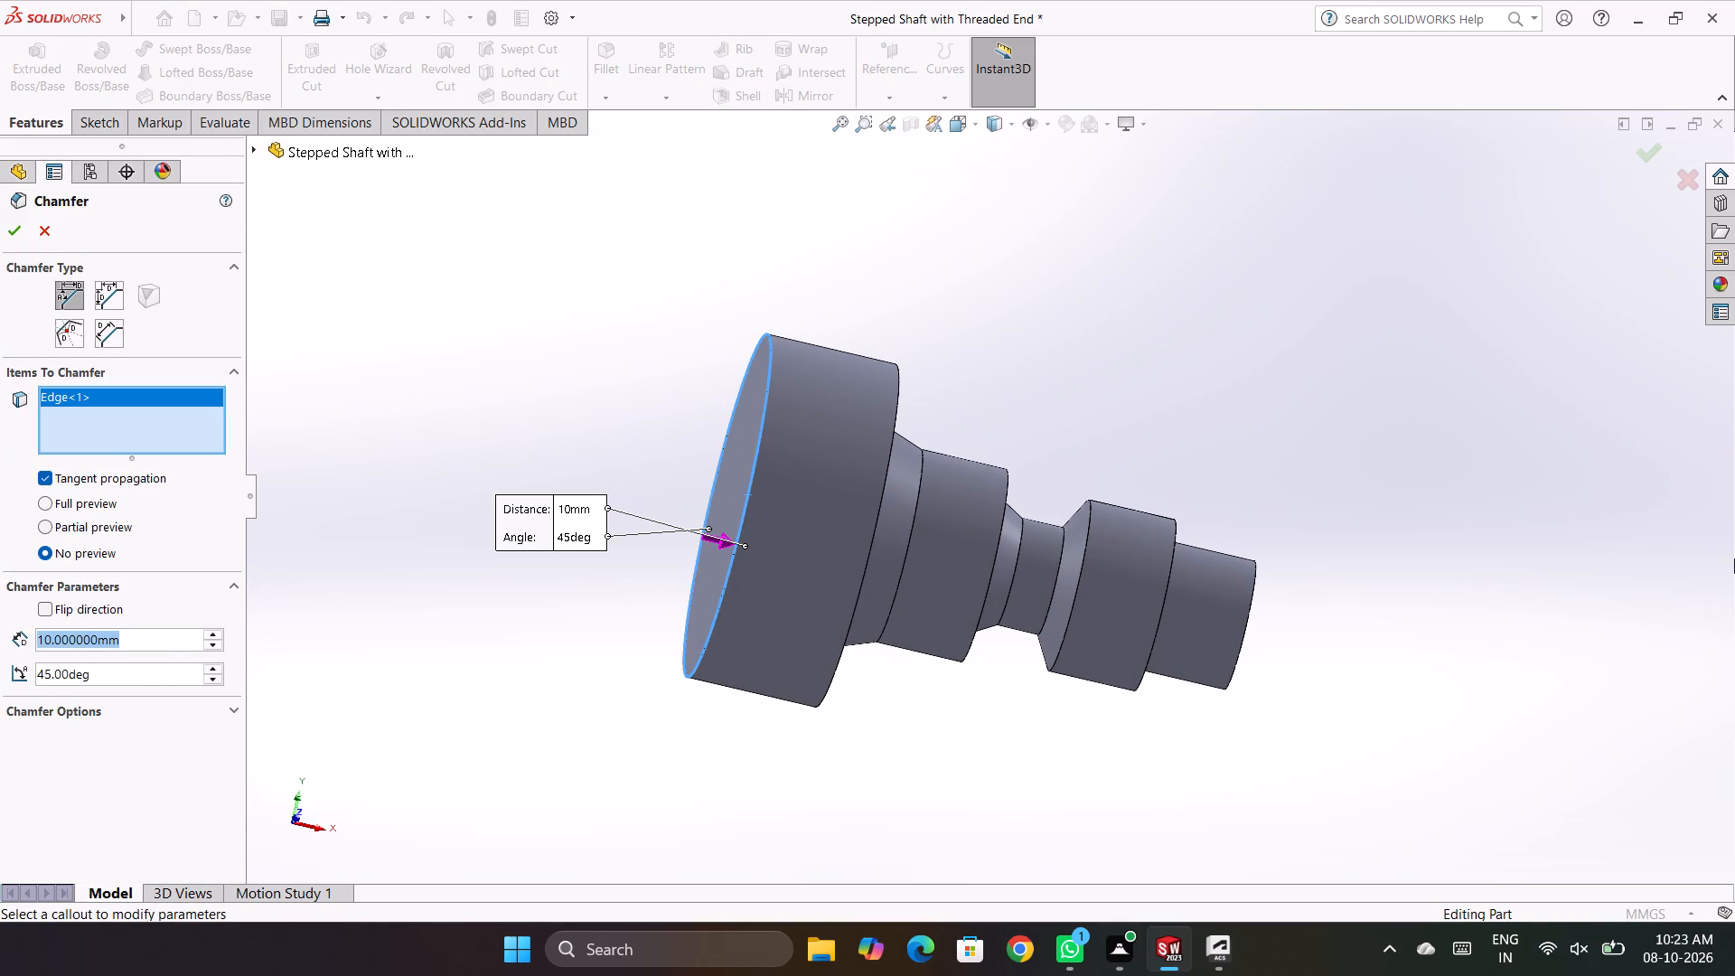
key(1)
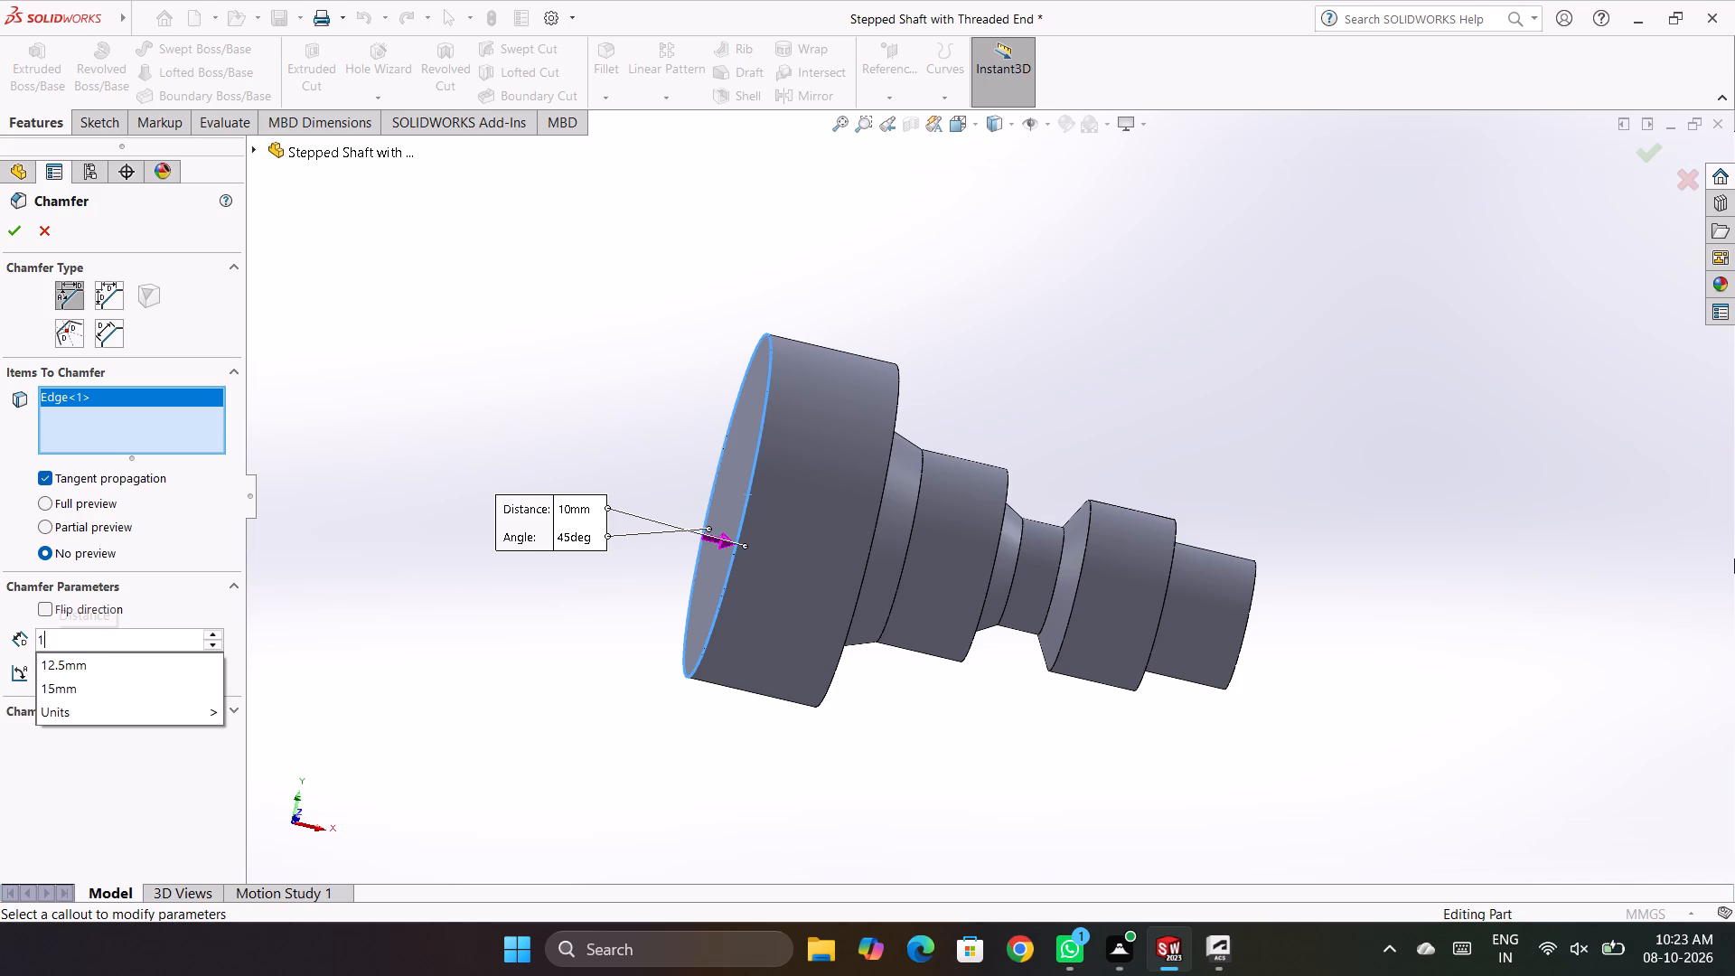
key(Return)
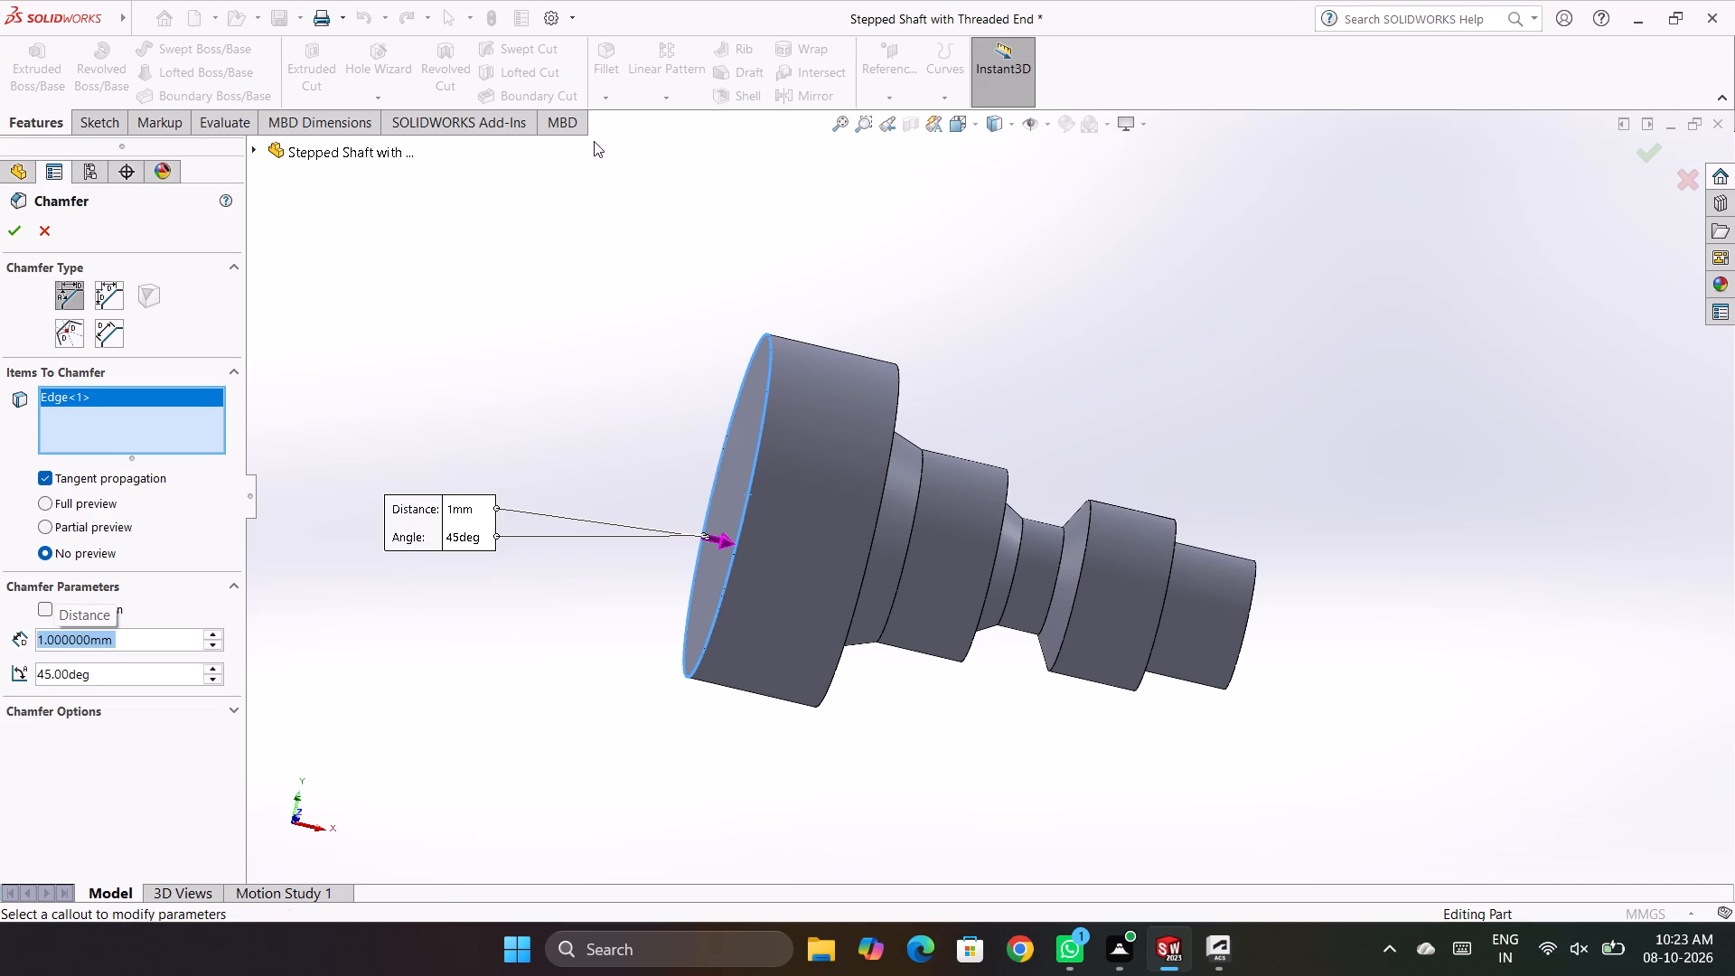
click(8, 219)
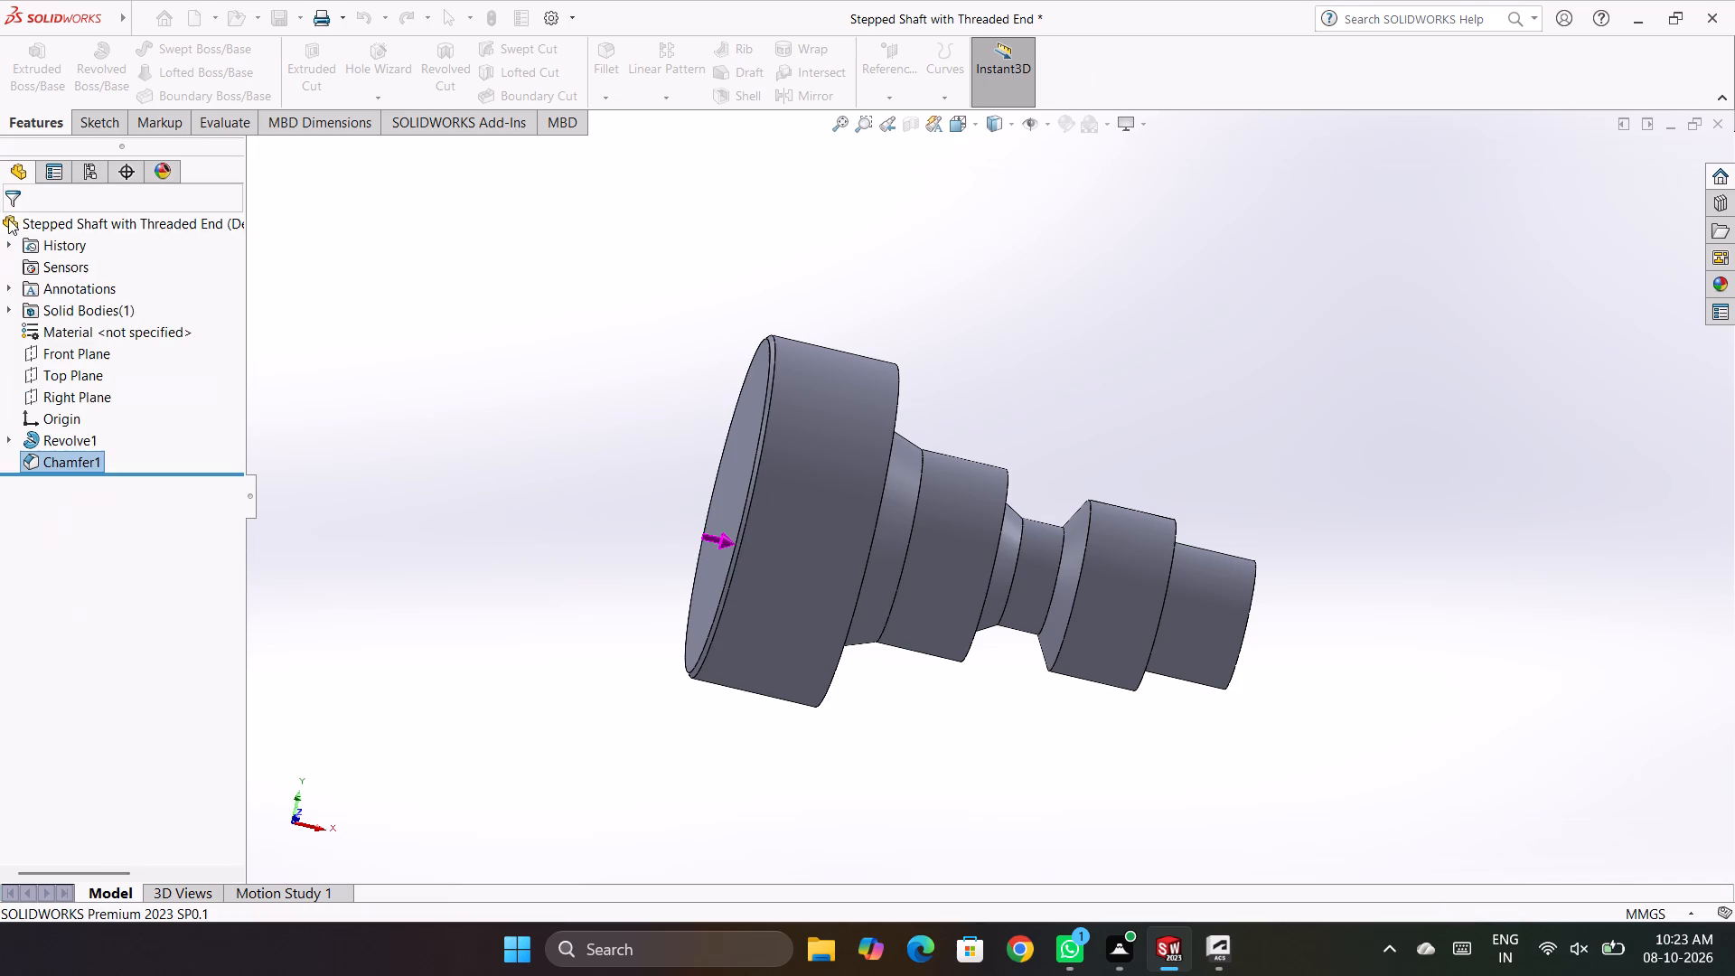
click(516, 401)
Fillet four edges with a 5 mm radius: the largest step's inner rim, both edges of the groove floor, and the small free-end rim.
middle_drag(1097, 843, 1053, 798)
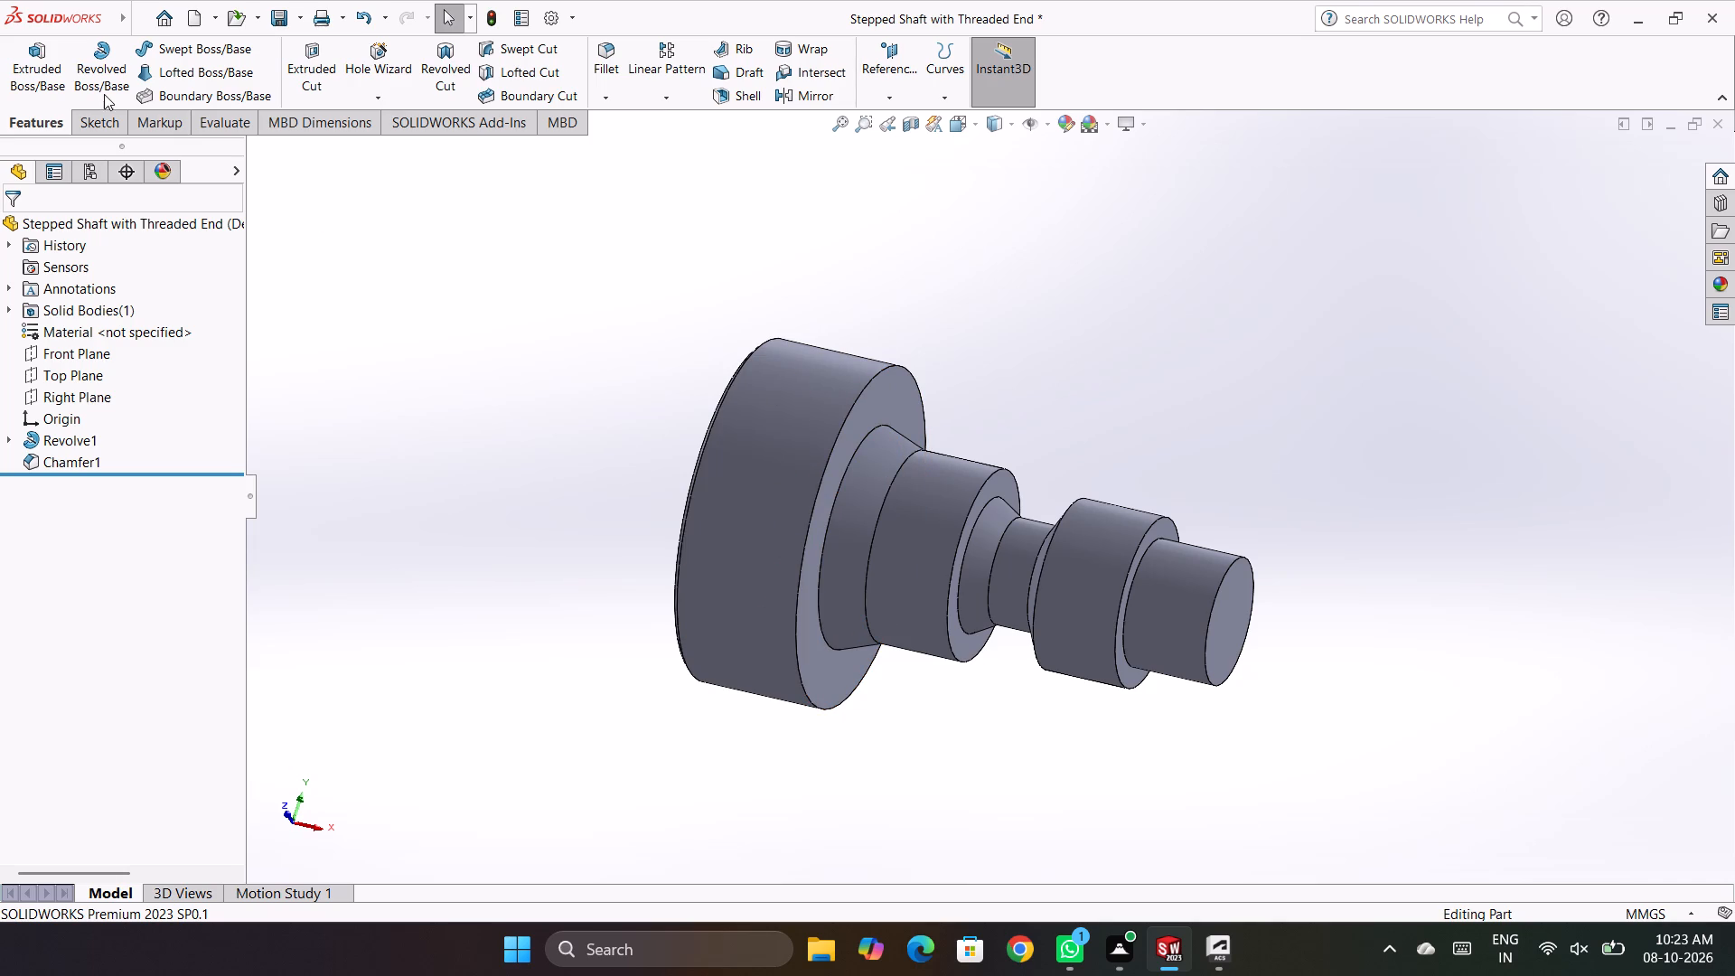
right_drag(600, 214, 615, 263)
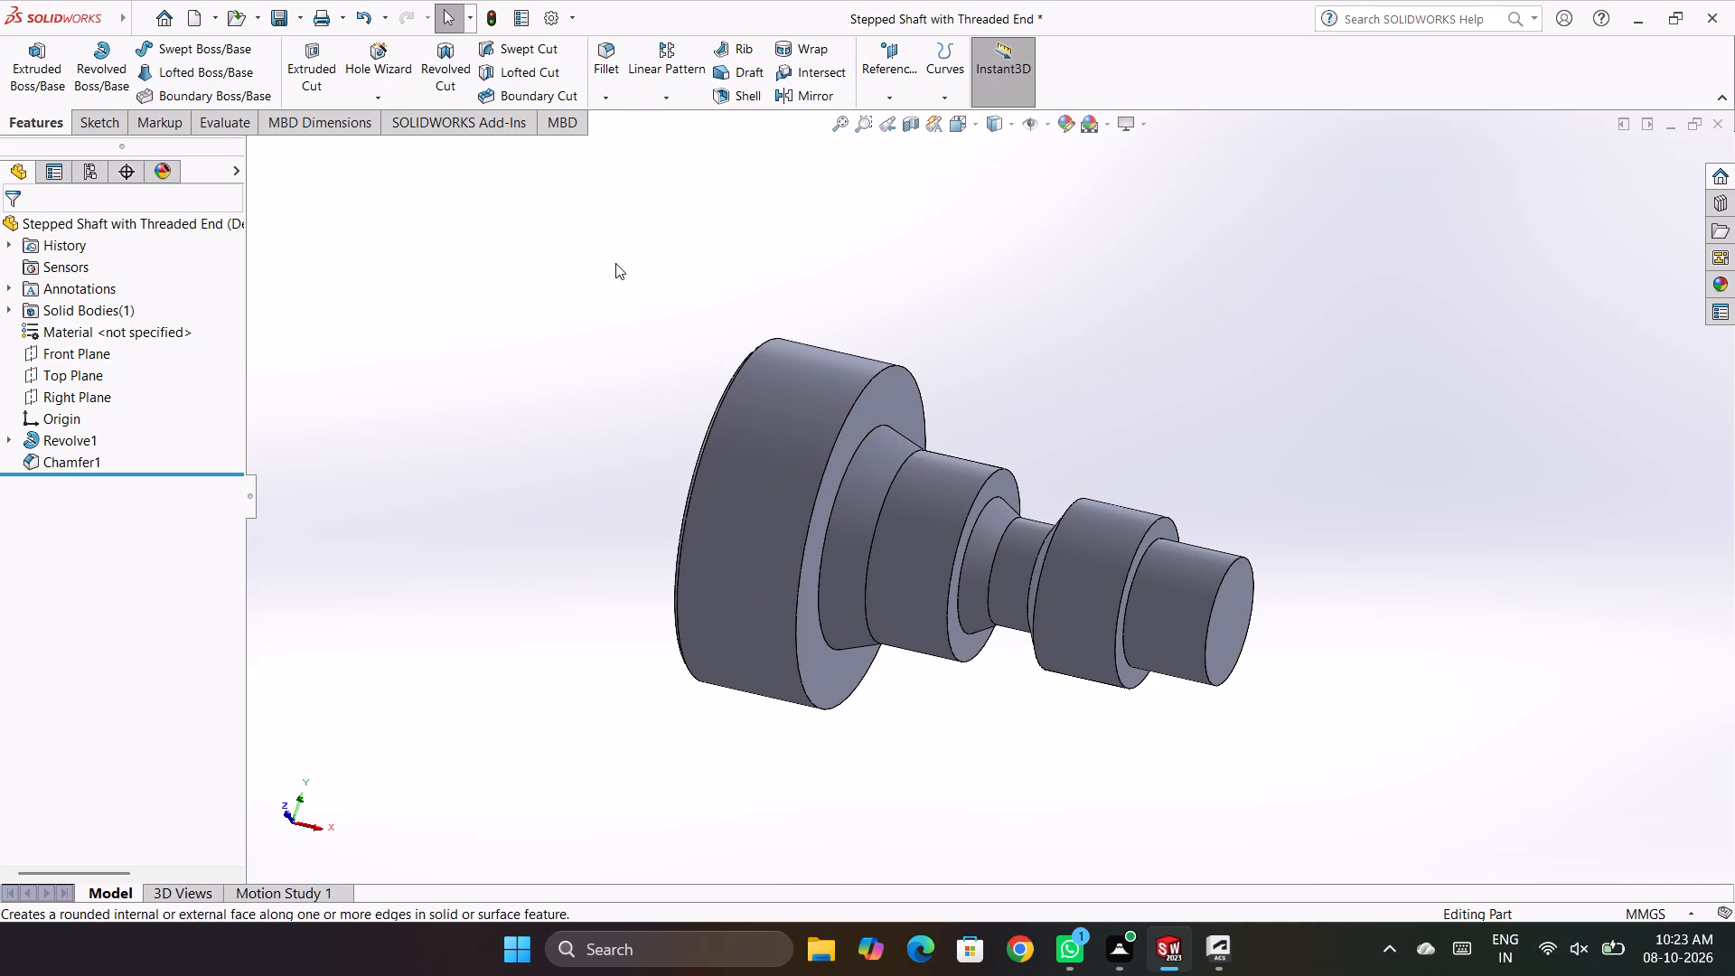
right_drag(615, 263, 623, 326)
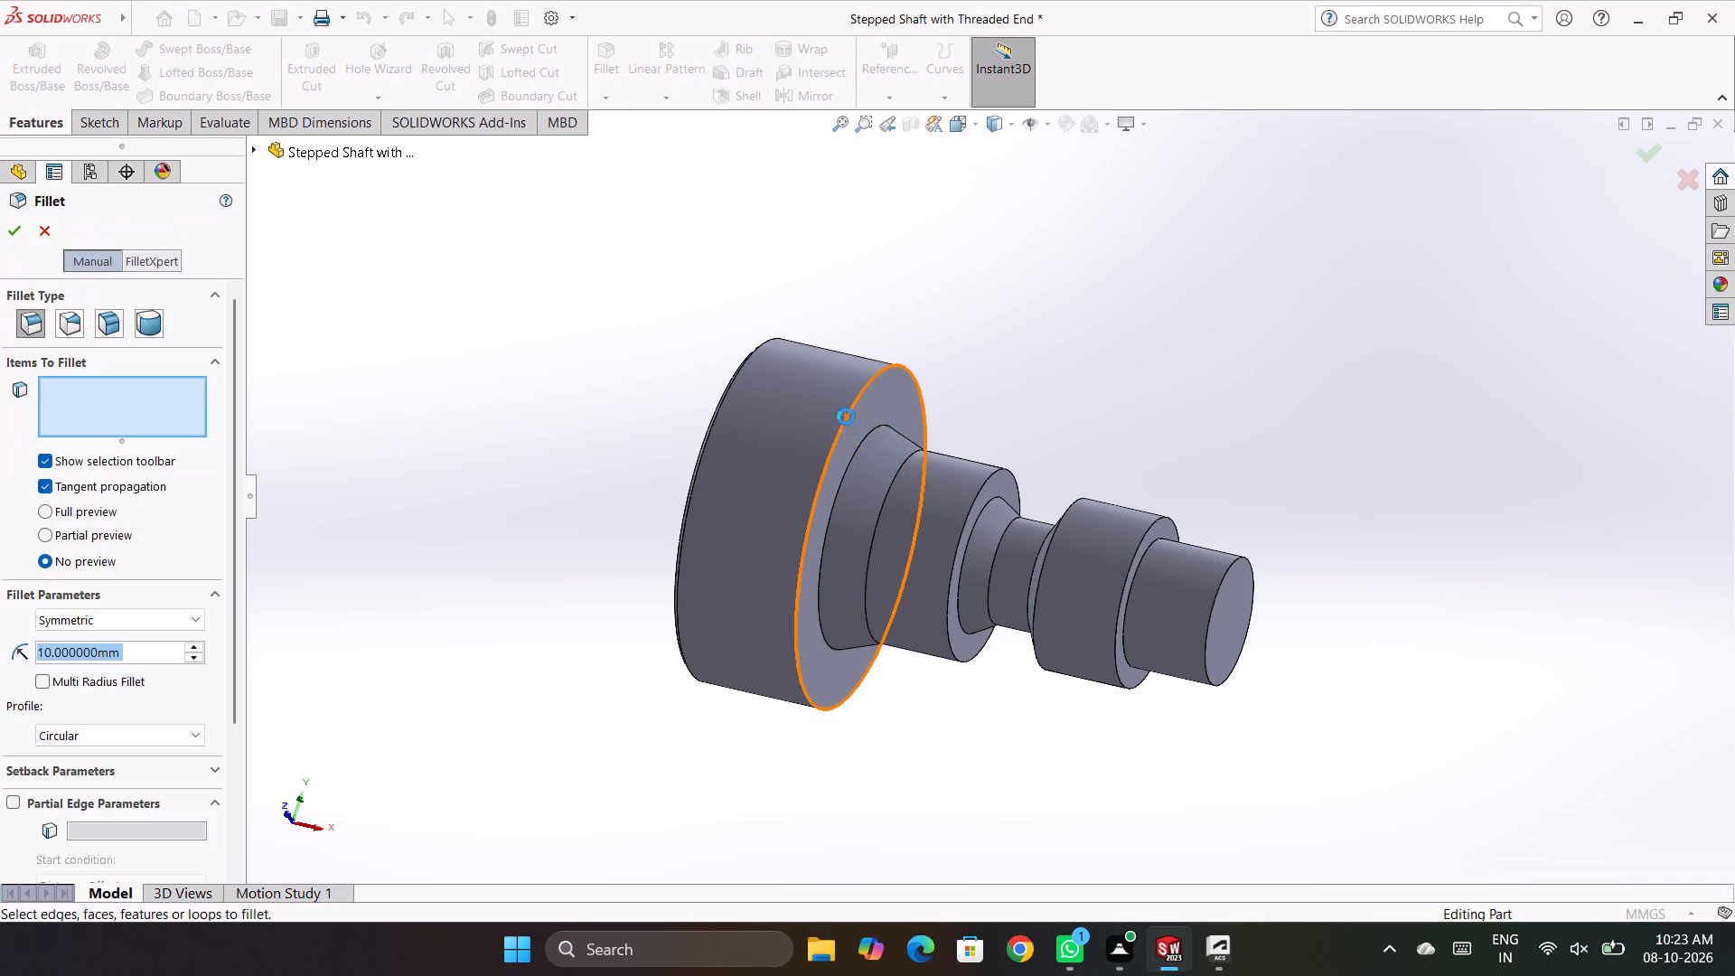
click(846, 417)
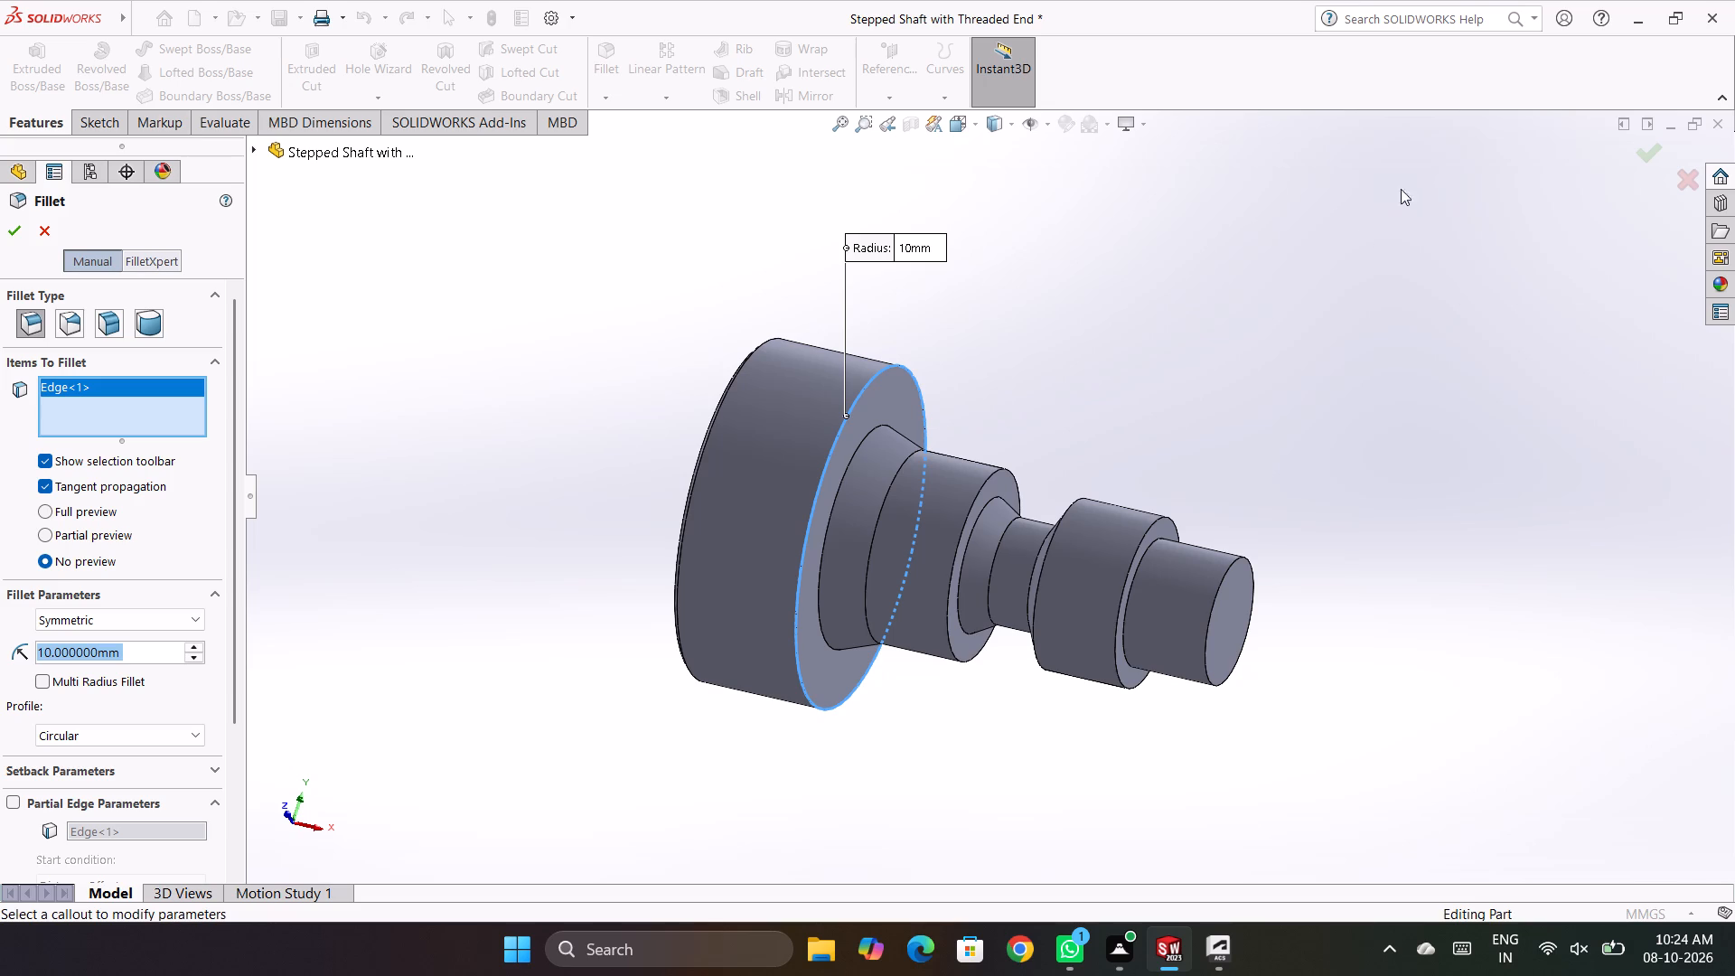
key(5)
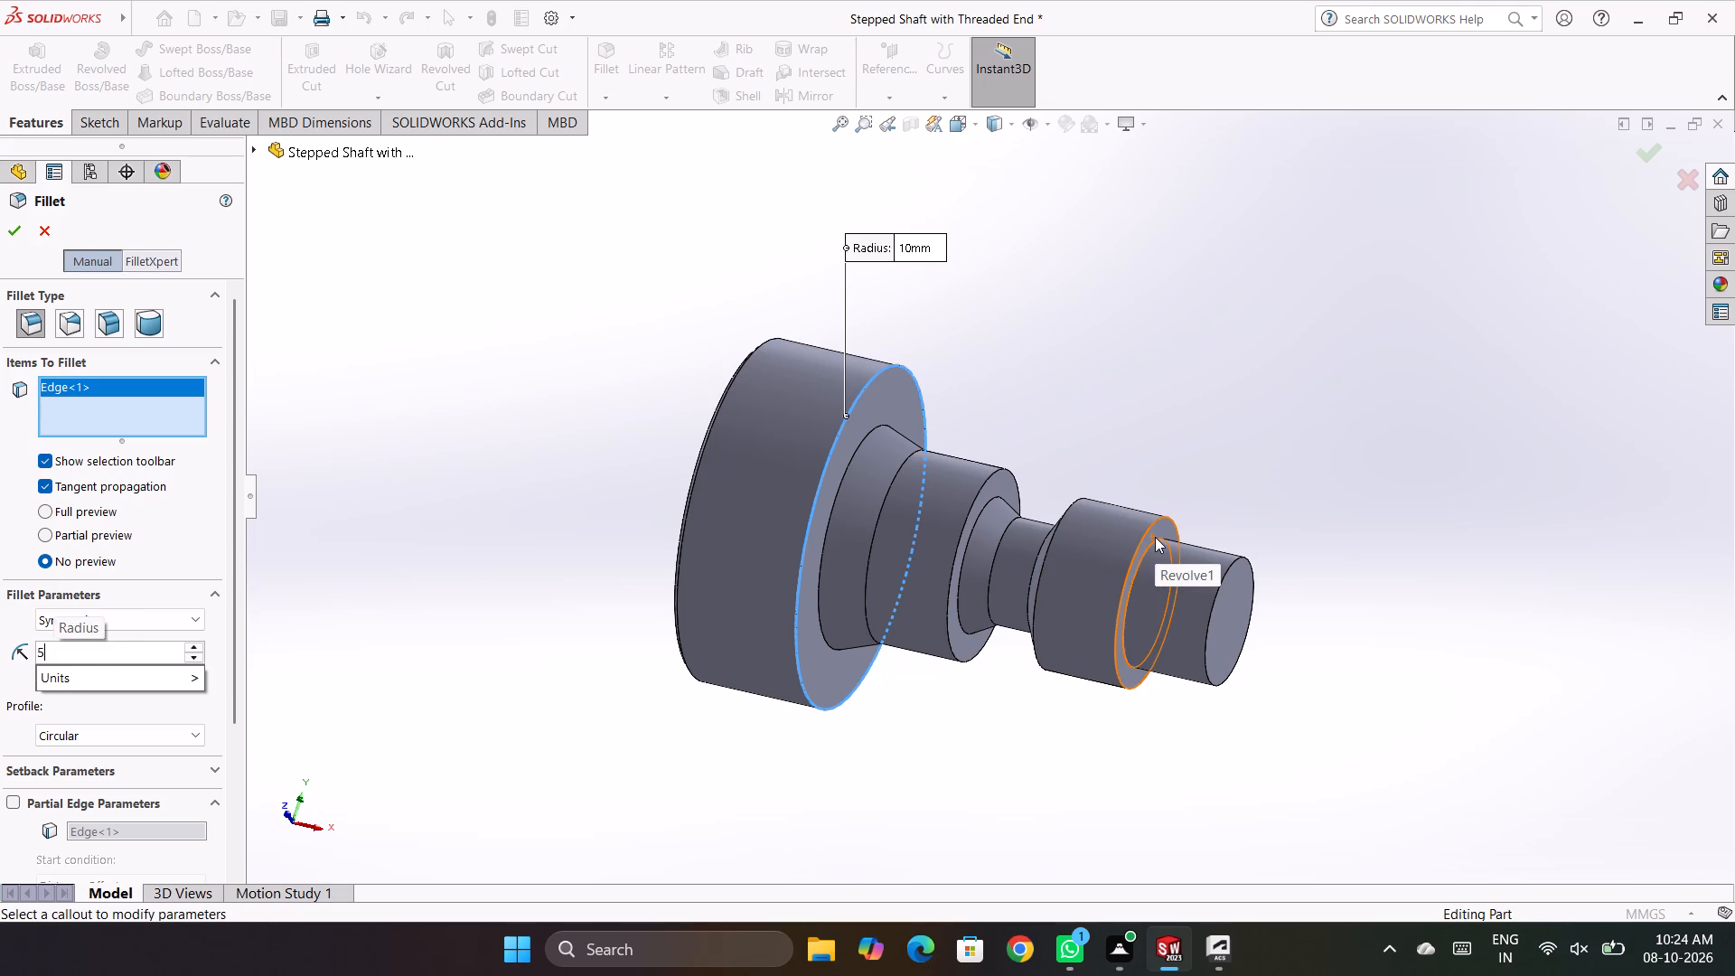
key(Return)
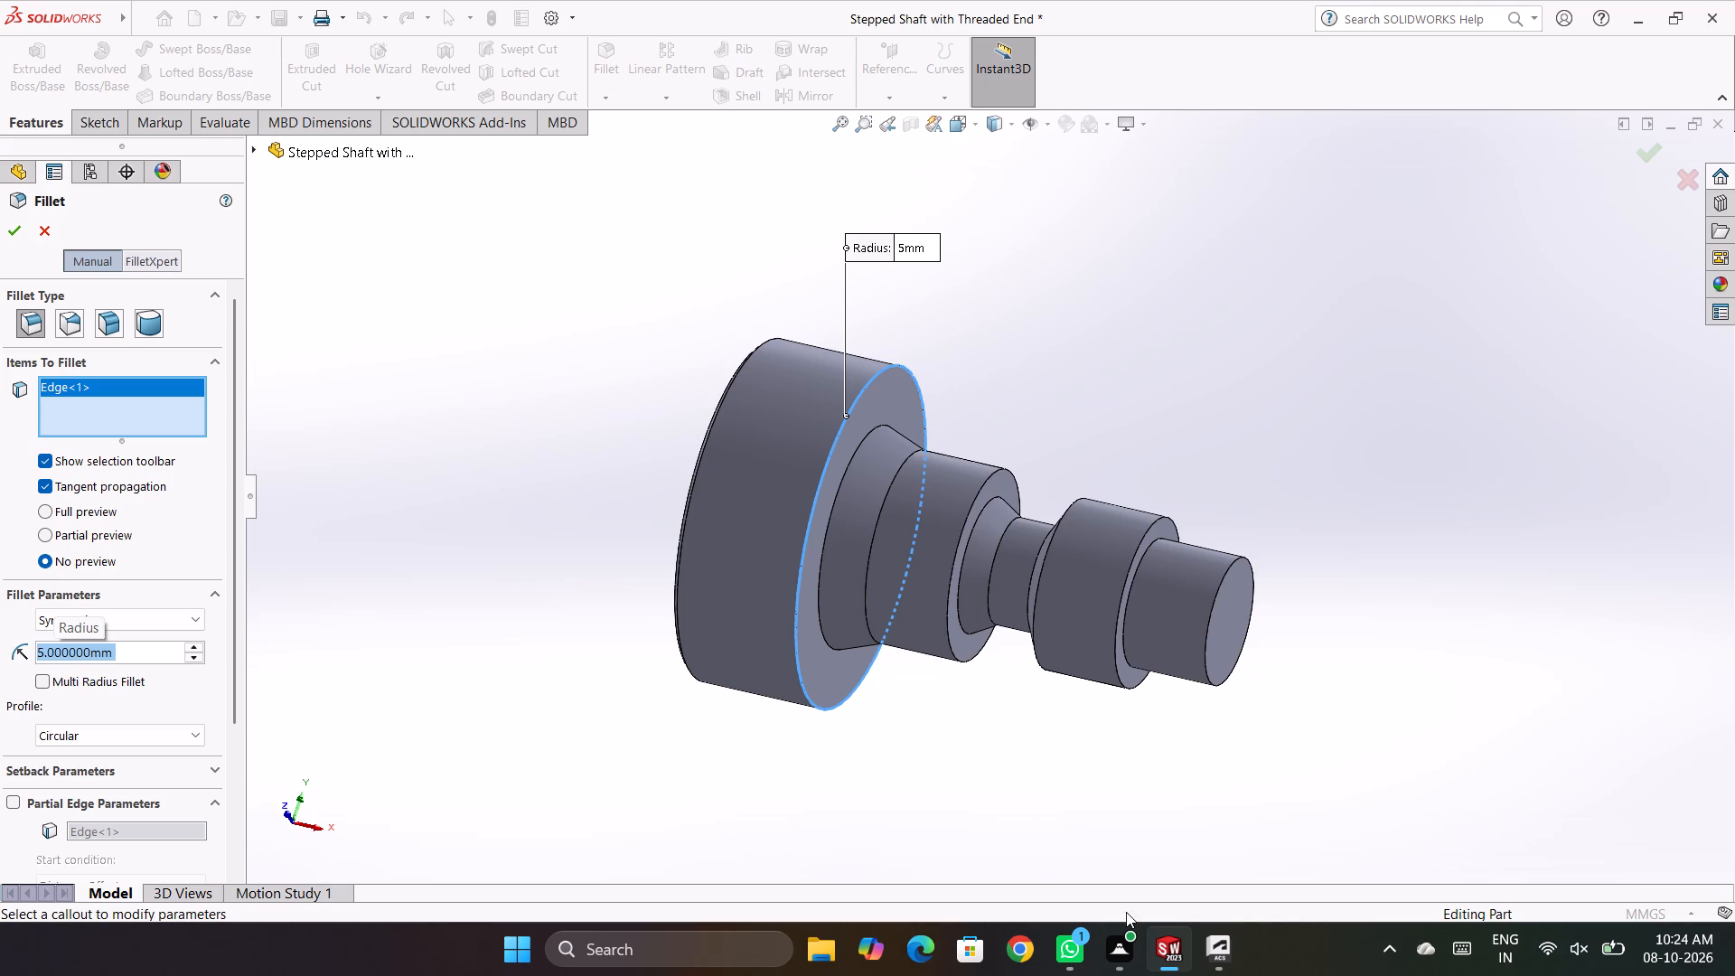
middle_drag(1046, 839, 1129, 791)
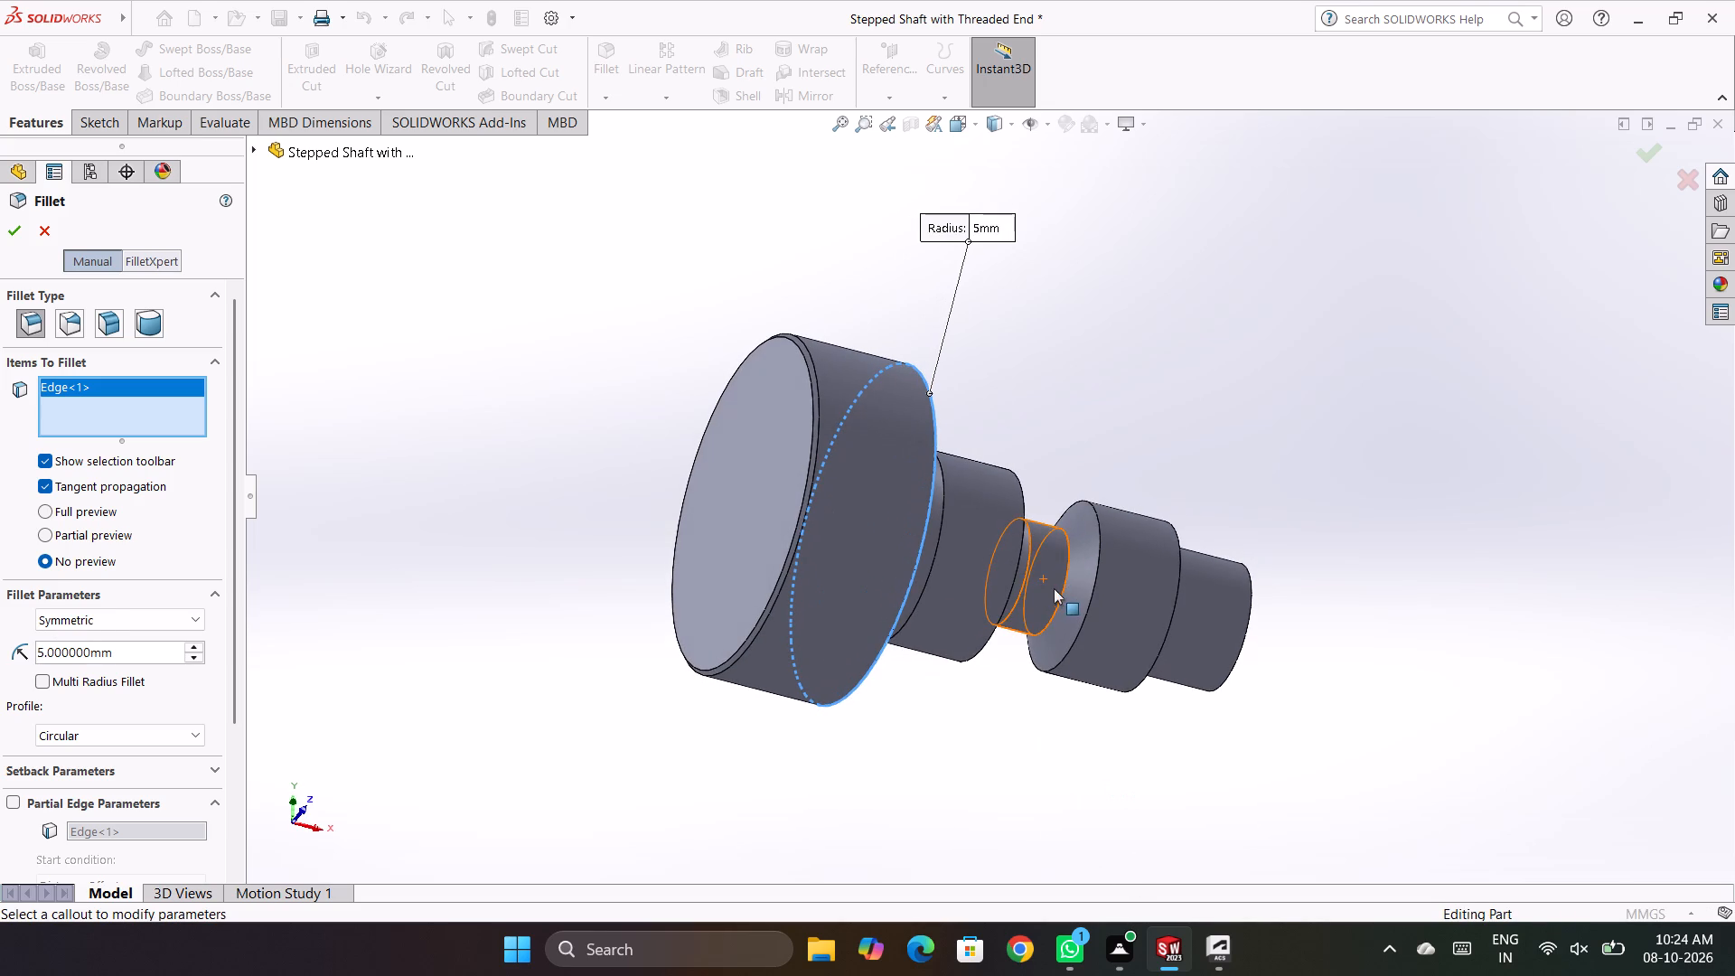
click(1060, 598)
middle_drag(1061, 756, 1009, 749)
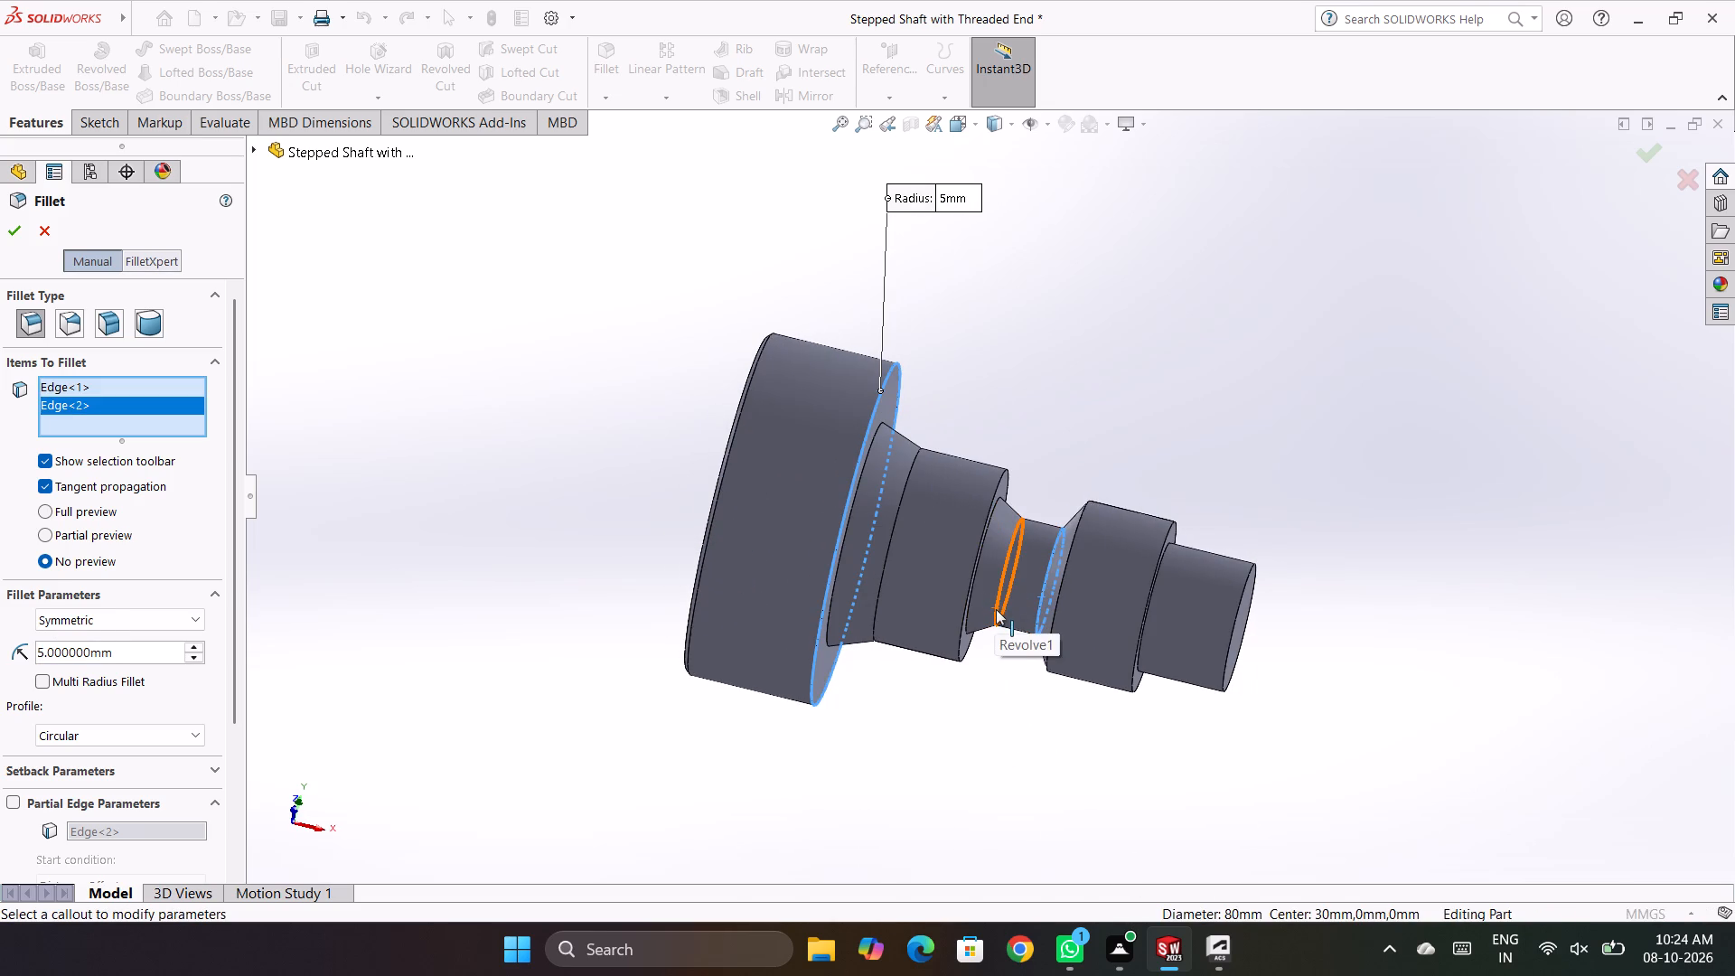
click(996, 609)
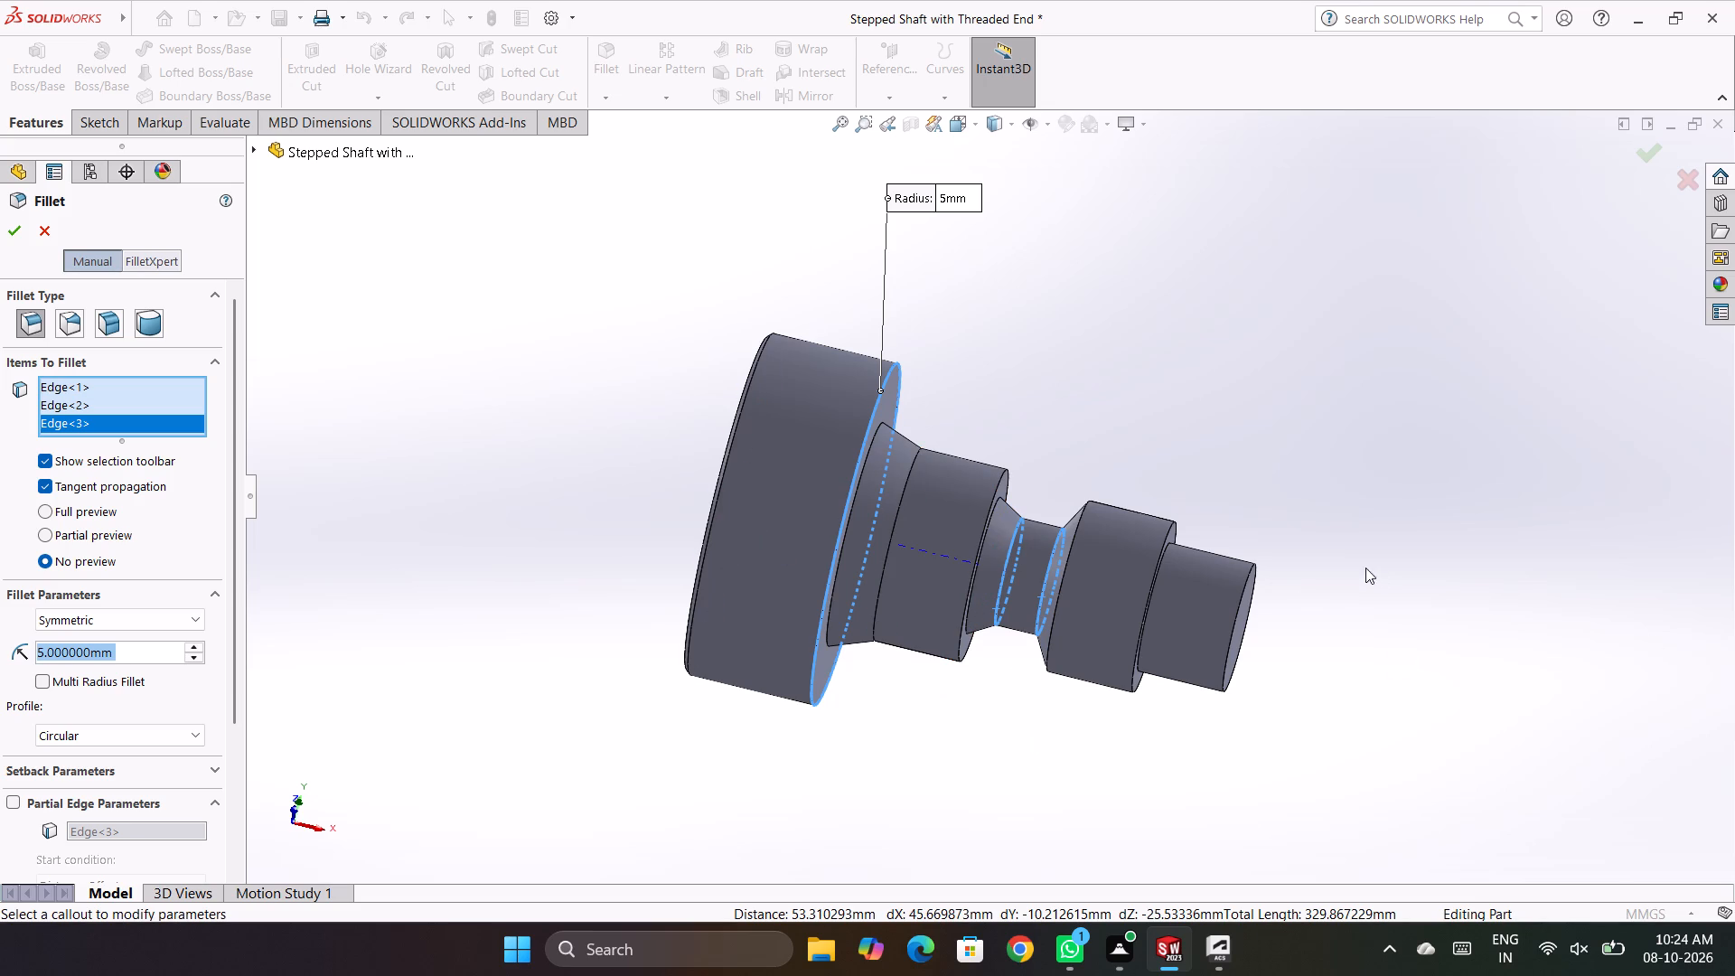
click(1242, 588)
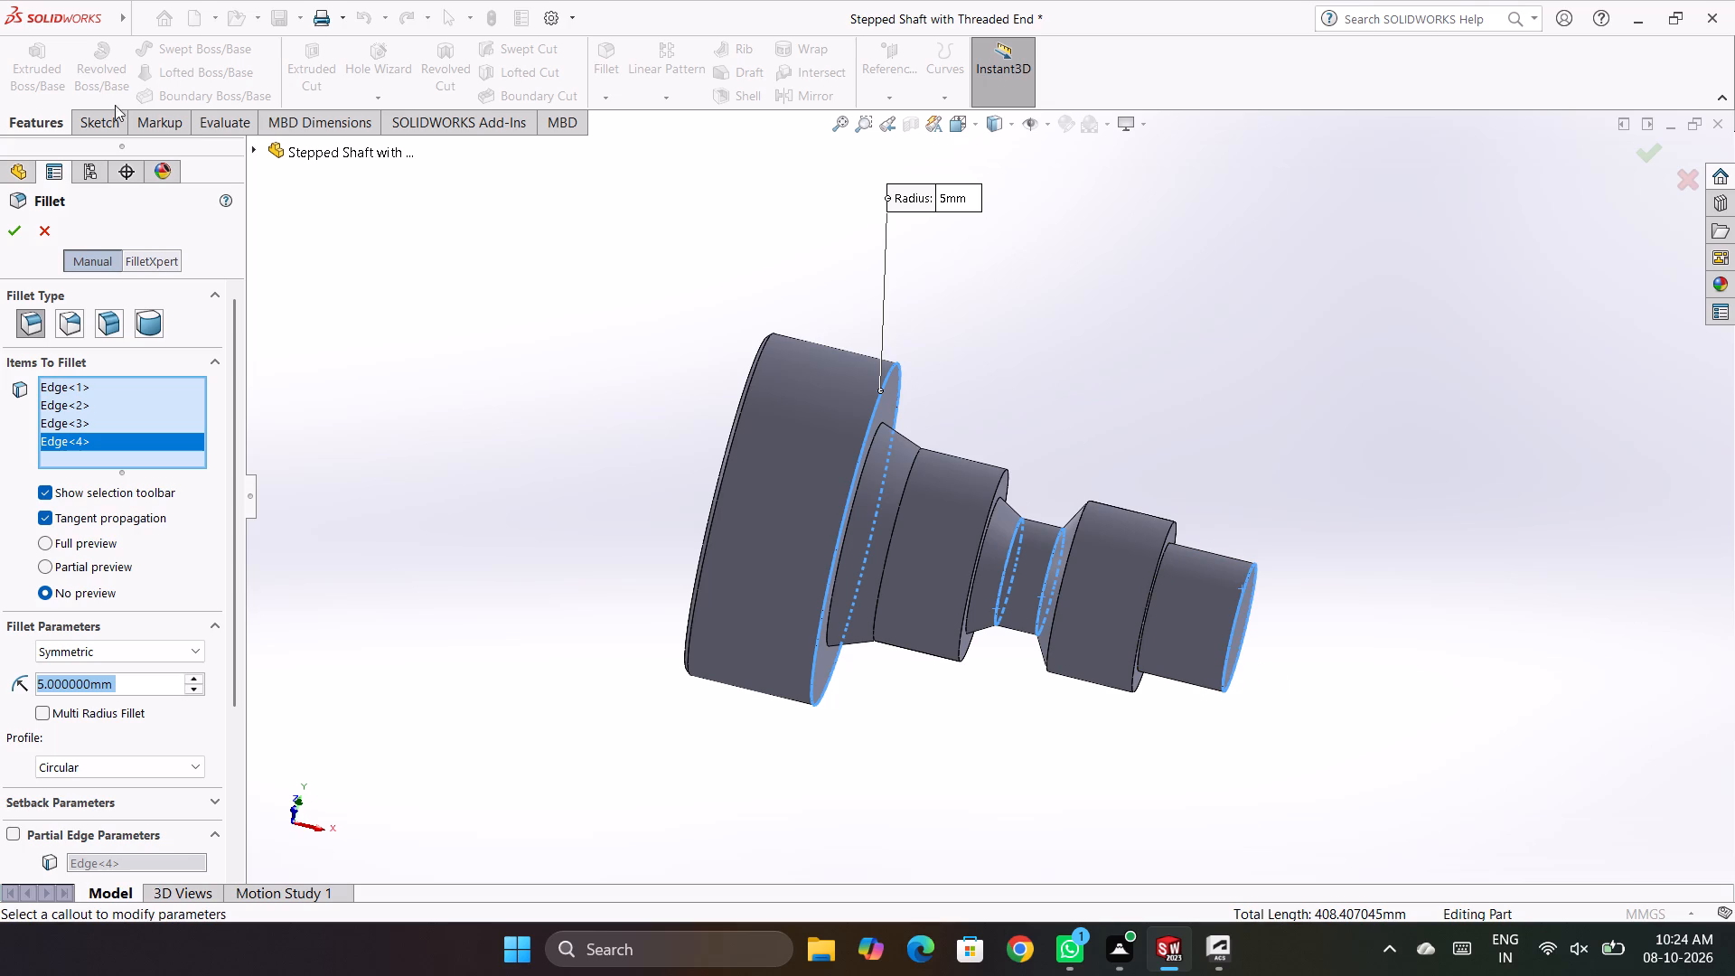
click(16, 236)
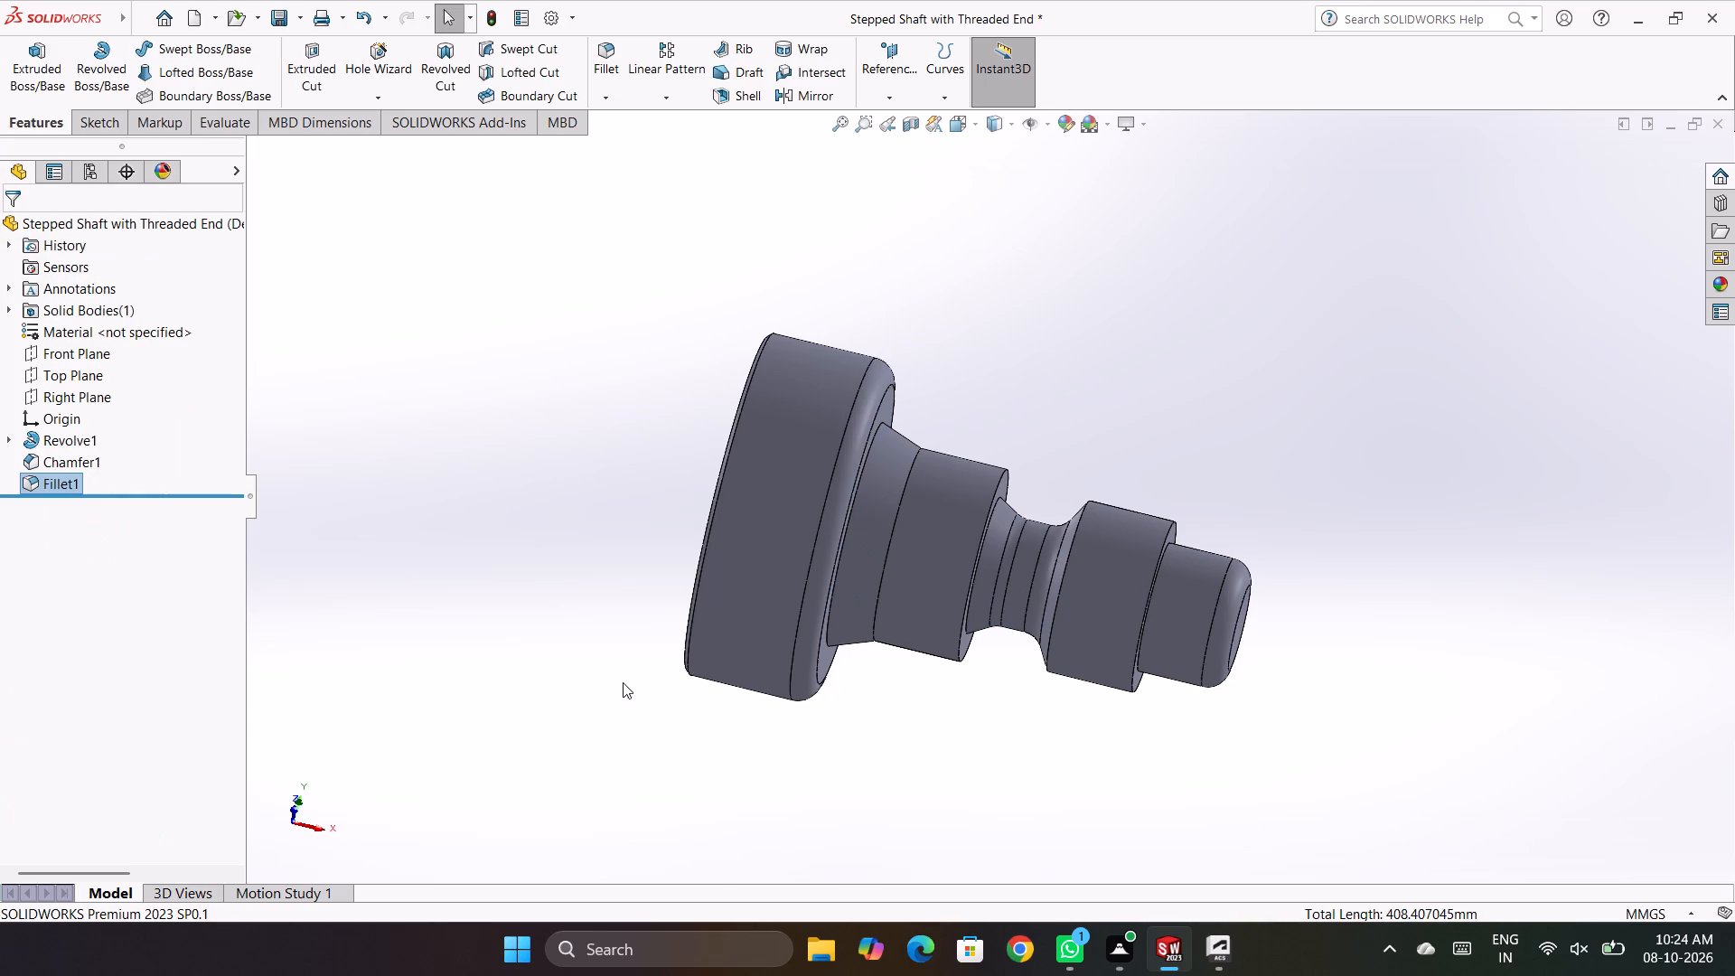
click(970, 743)
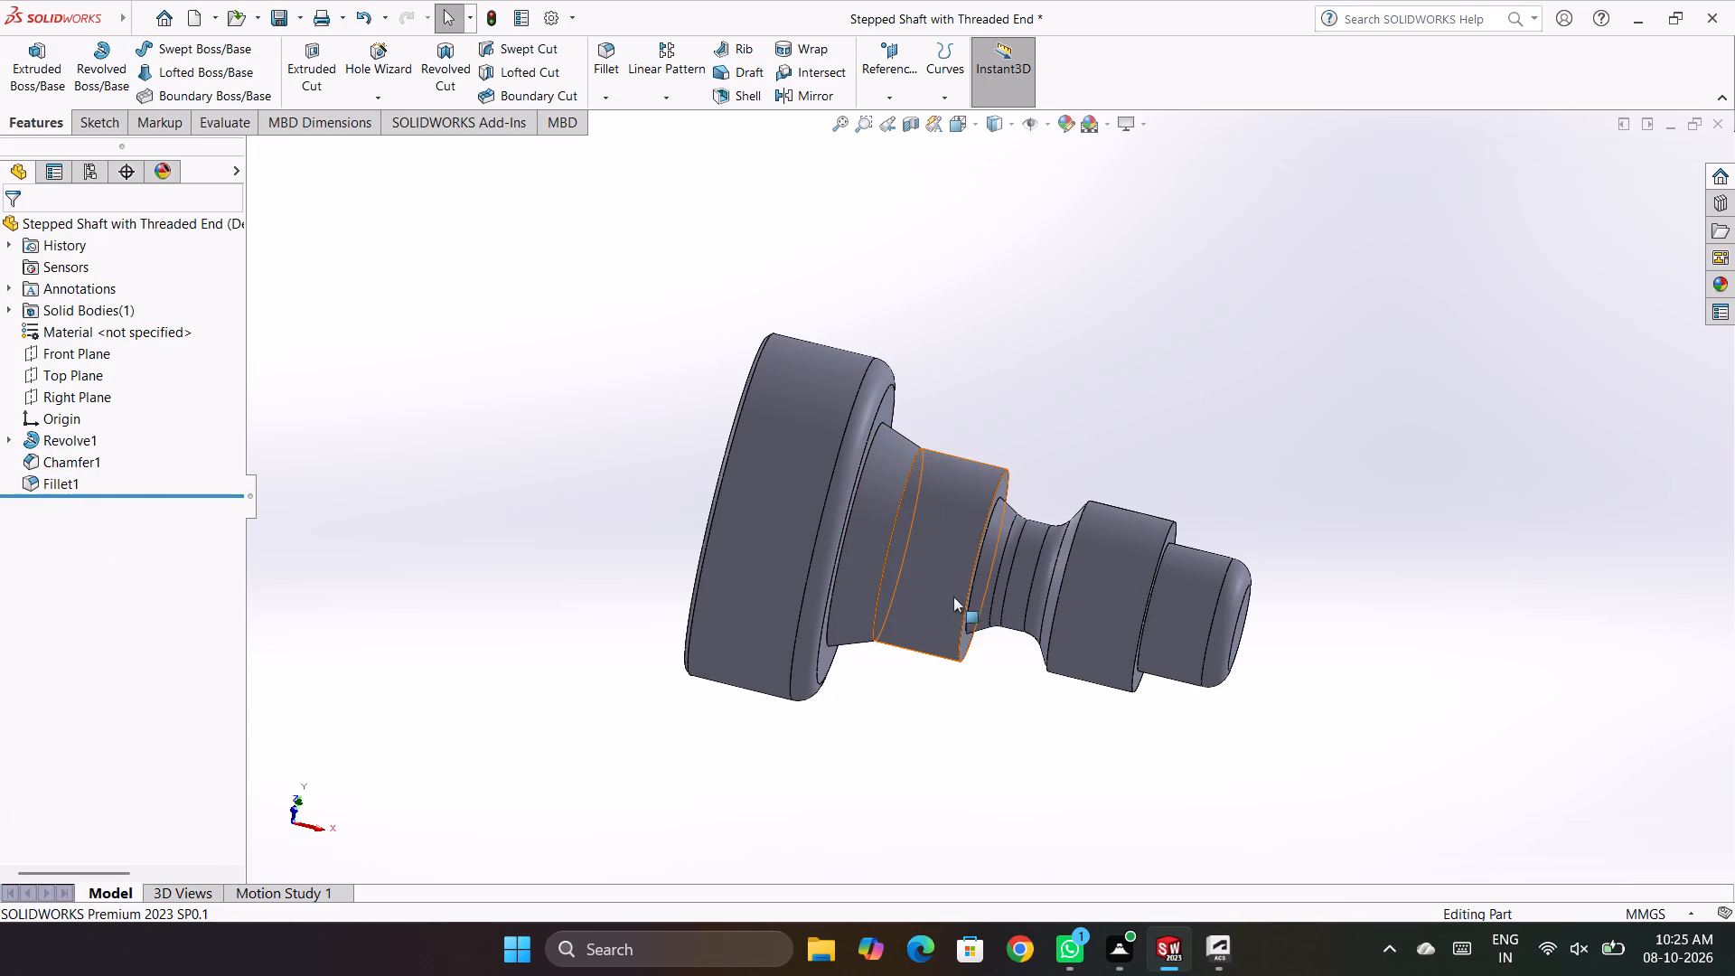
Fillet the edge where the groove's tapered wall meets the middle step's flat shoulder with a 2 mm radius.
right_drag(549, 311, 567, 410)
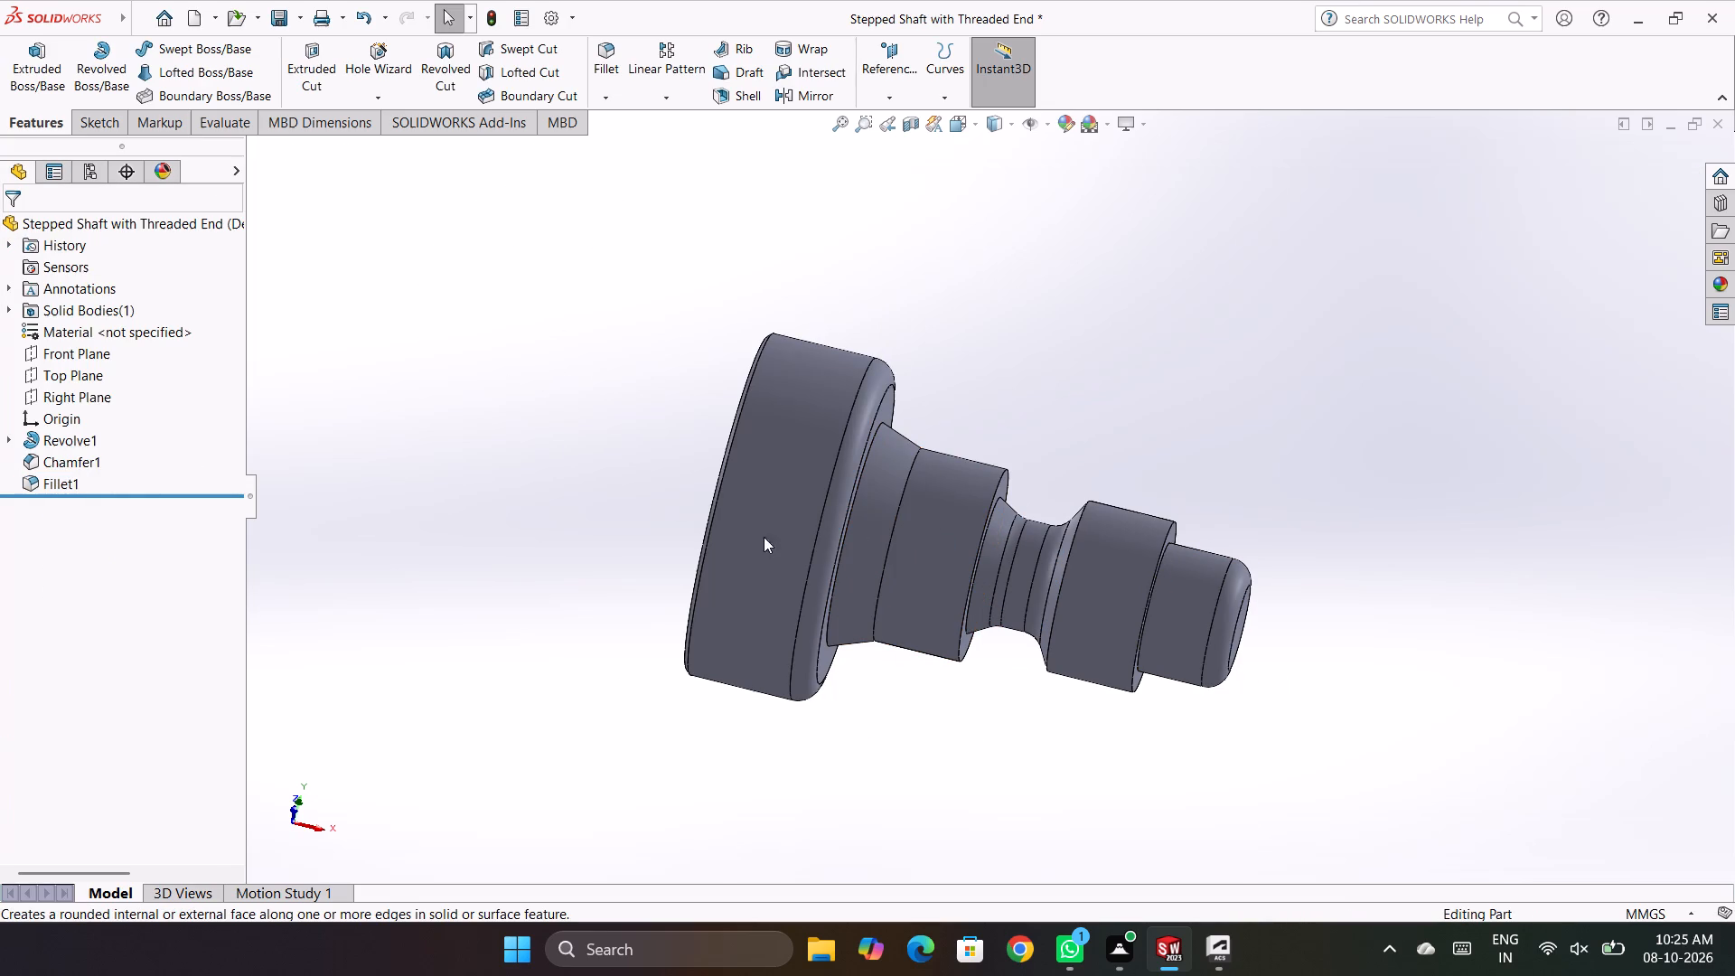
middle_drag(969, 729, 904, 703)
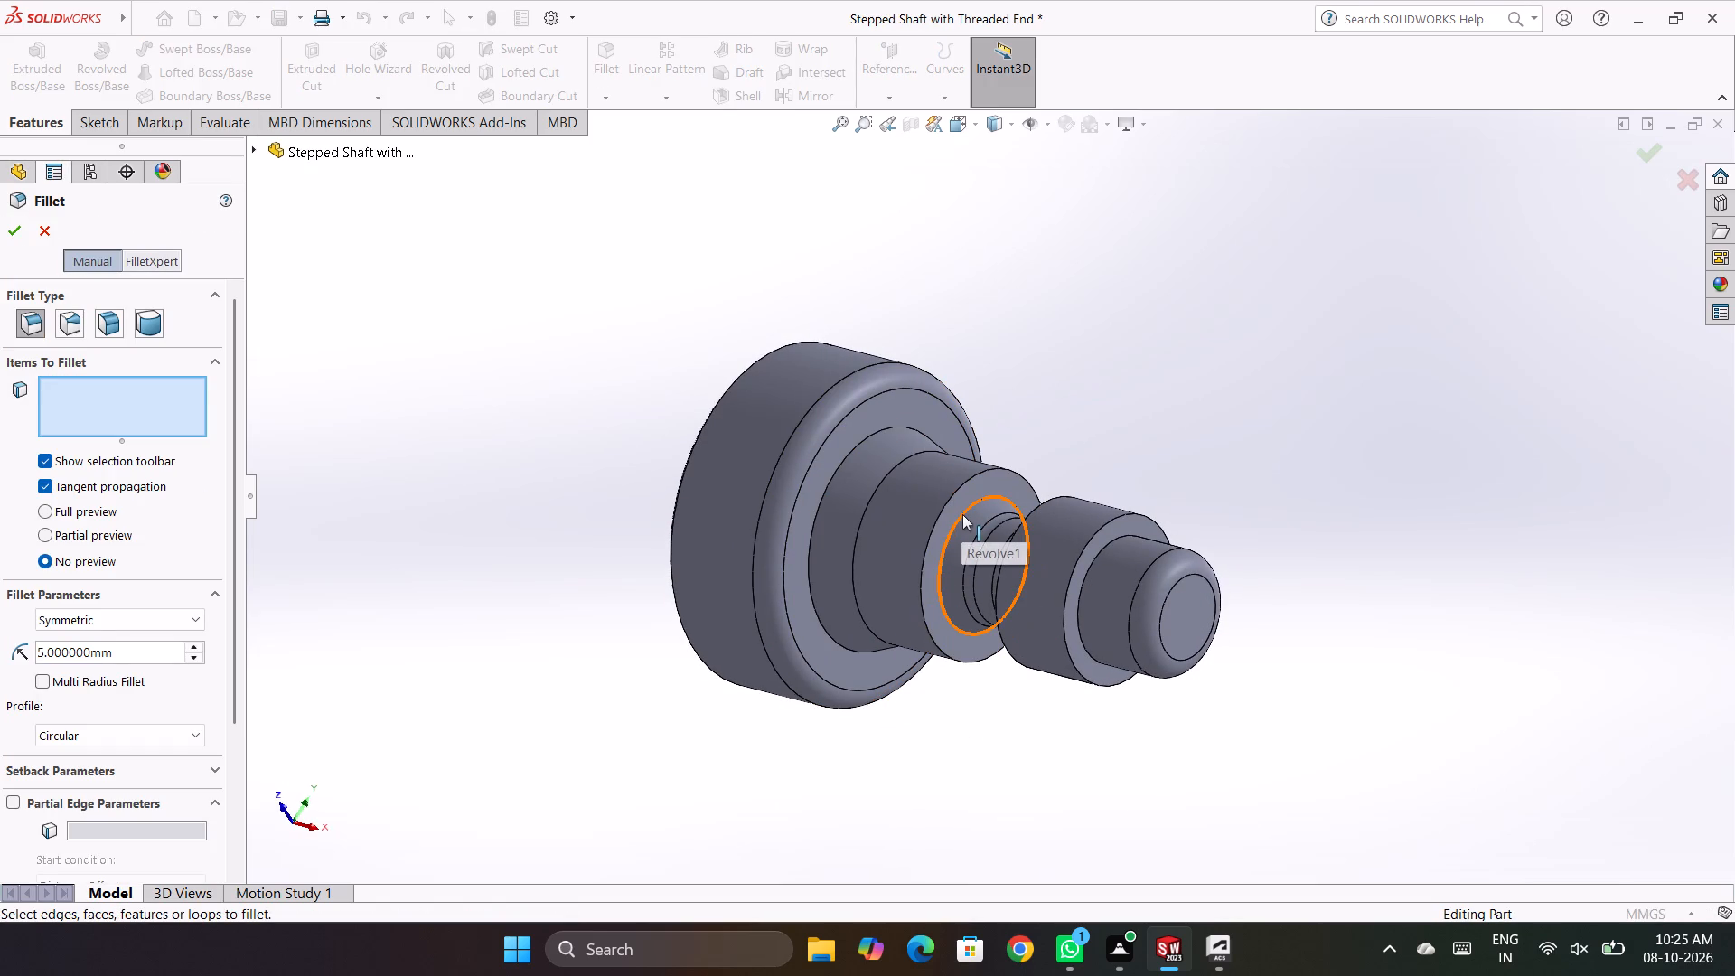
click(962, 514)
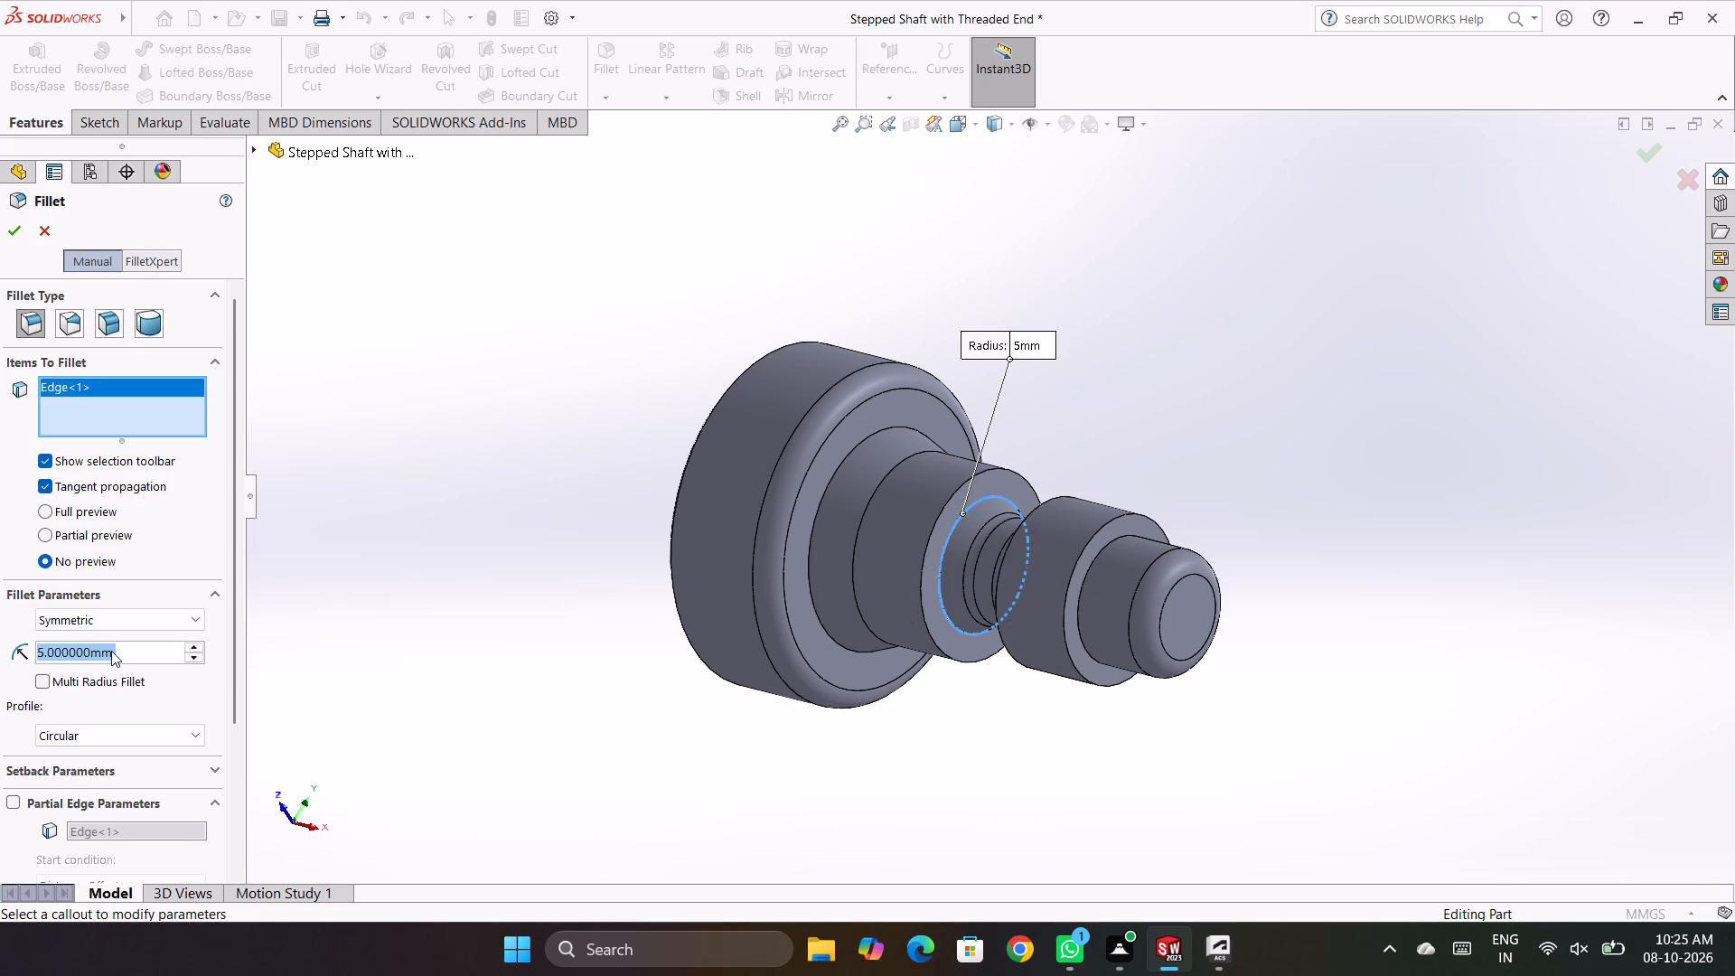
key(2)
key(Return)
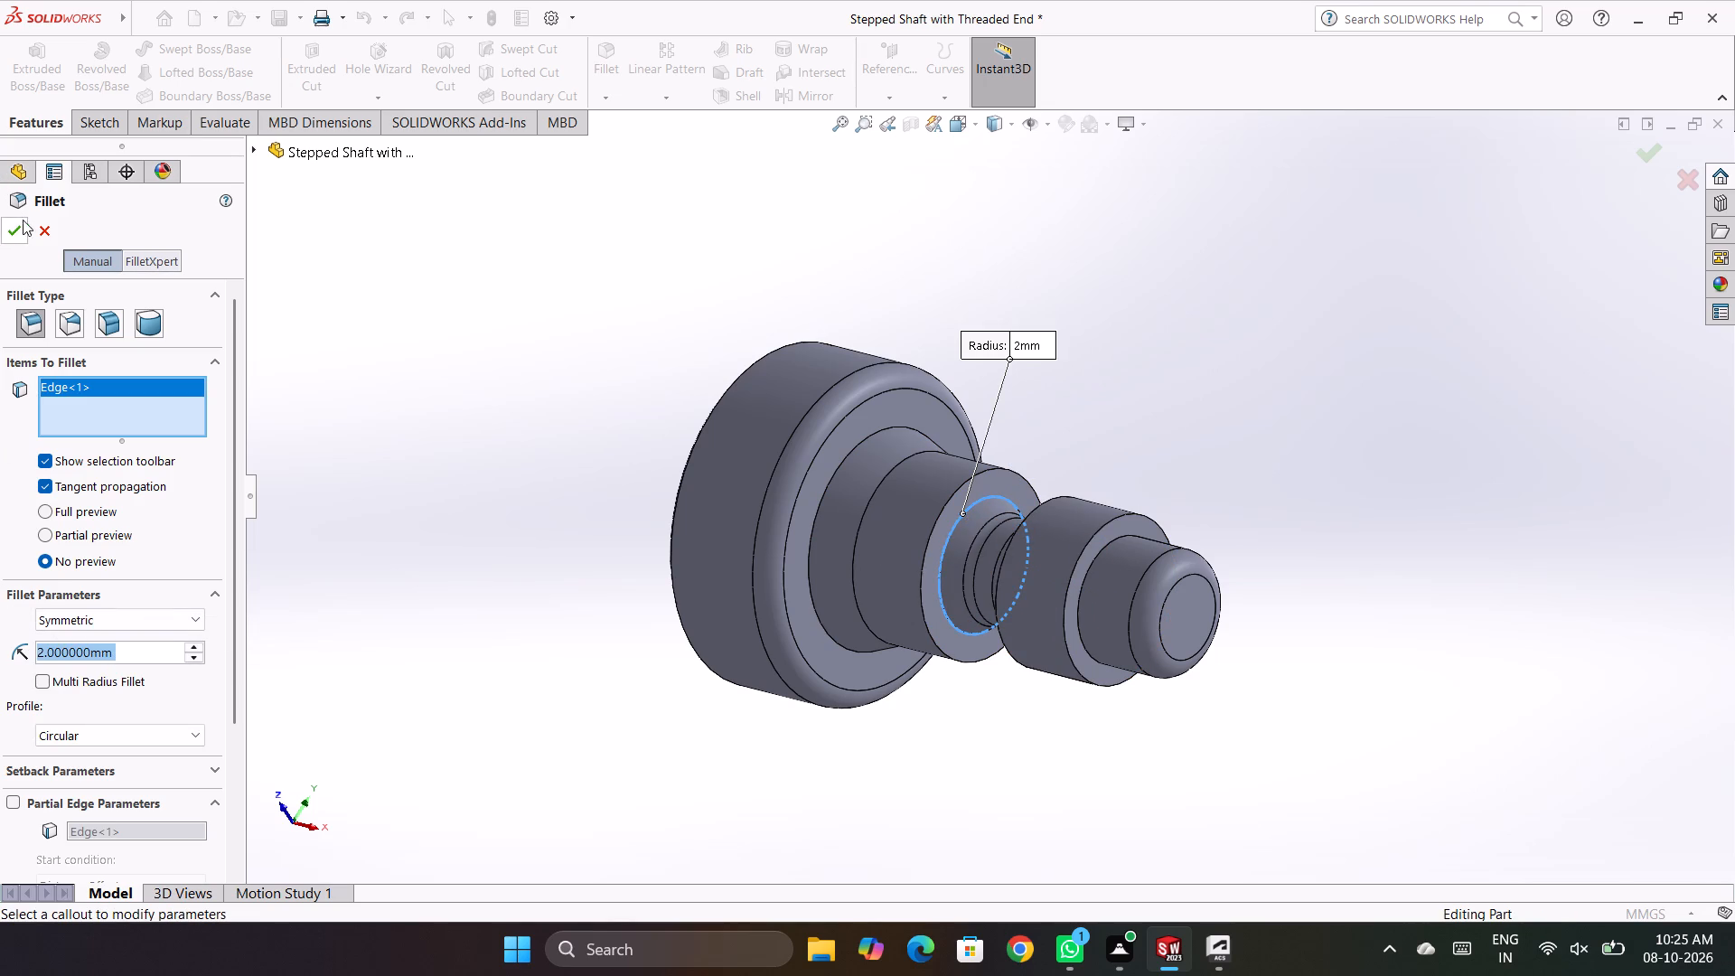
click(22, 227)
click(494, 334)
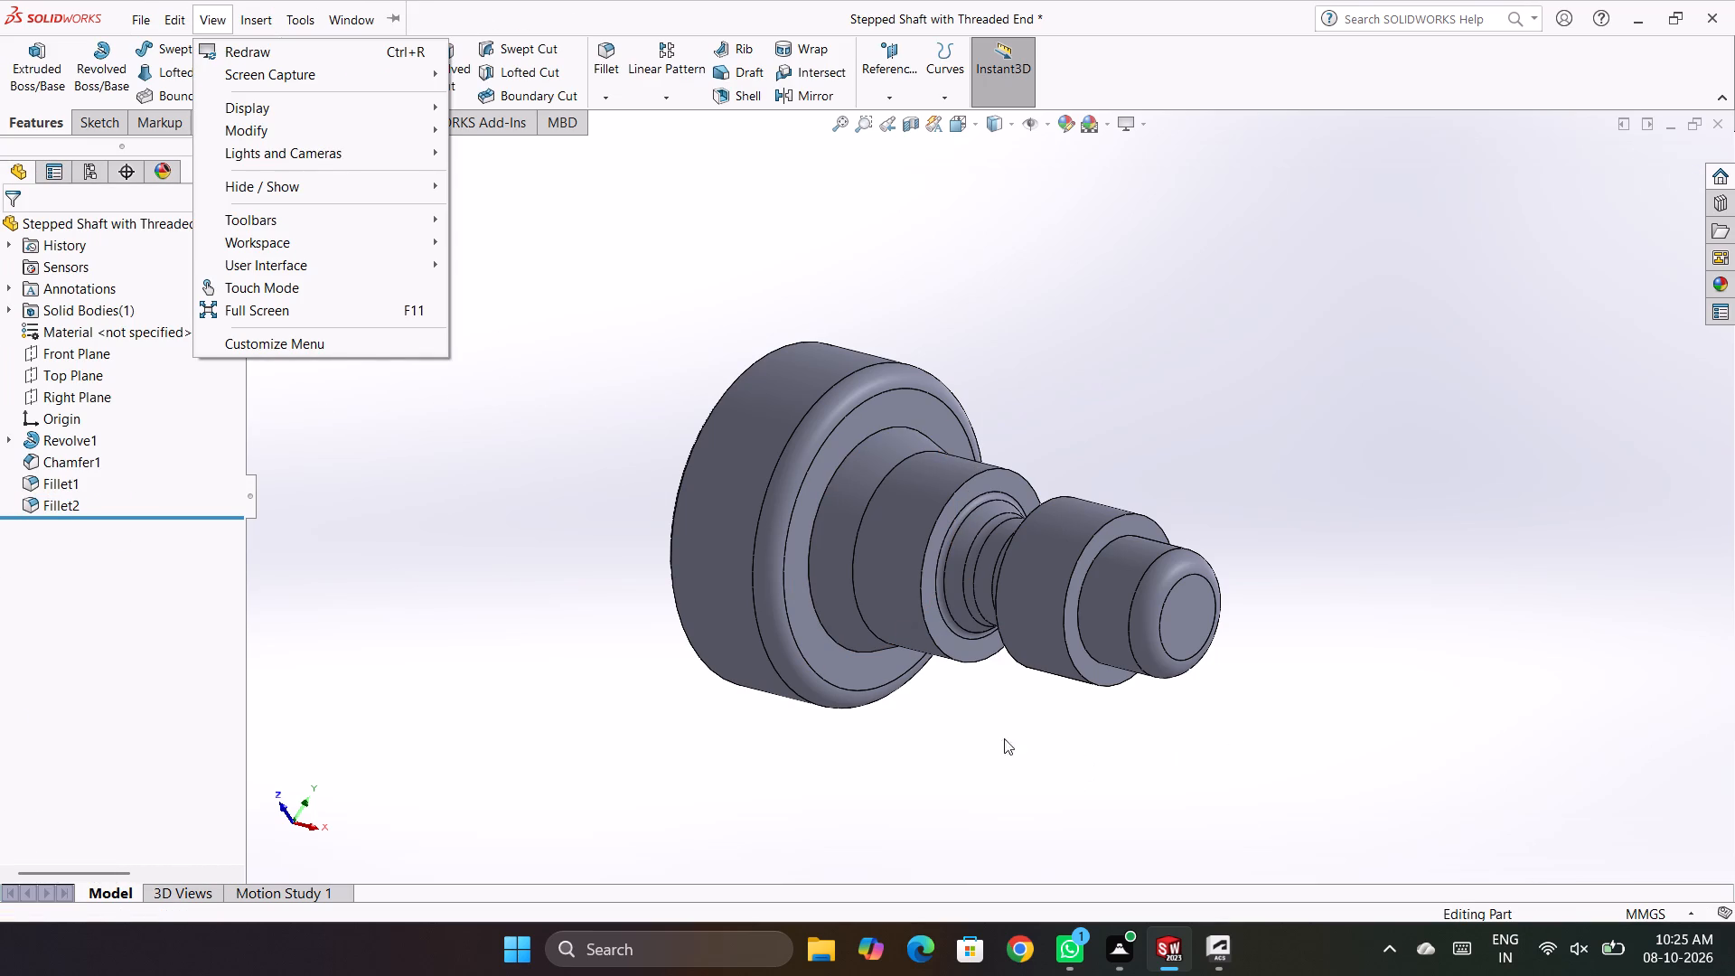
click(558, 693)
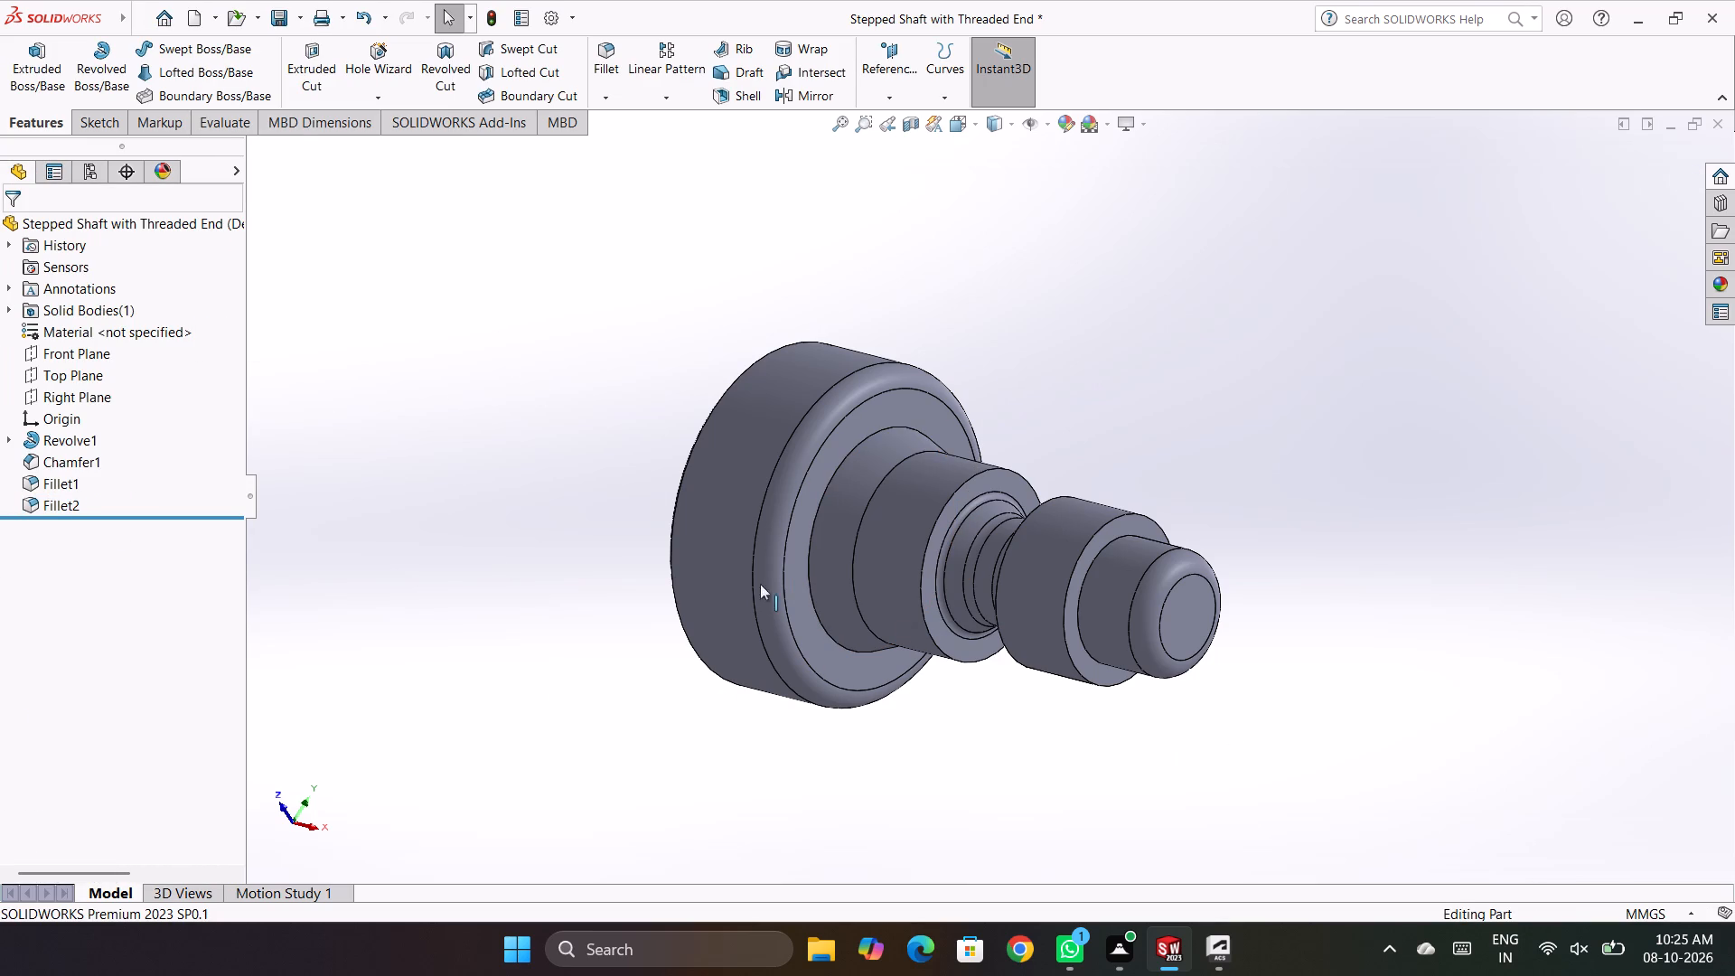
Chamfer the outer edge of the step beside the small free end by 2 mm at 45°, on the side facing that end.
click(604, 95)
click(626, 147)
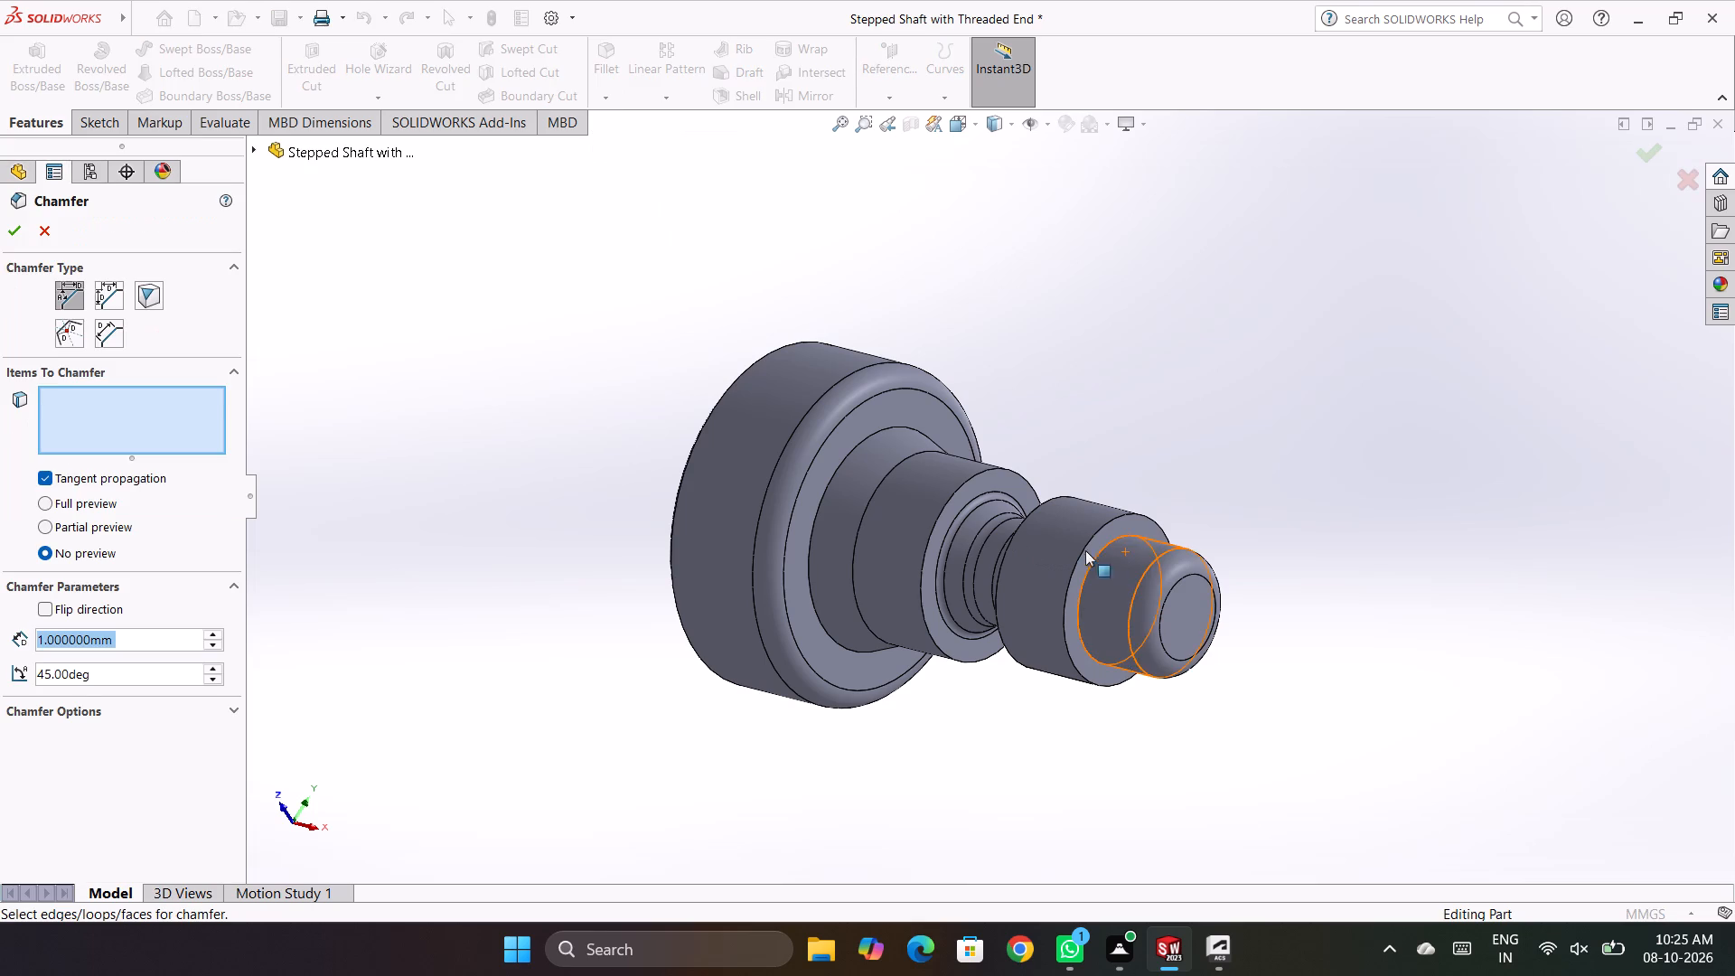
click(1083, 549)
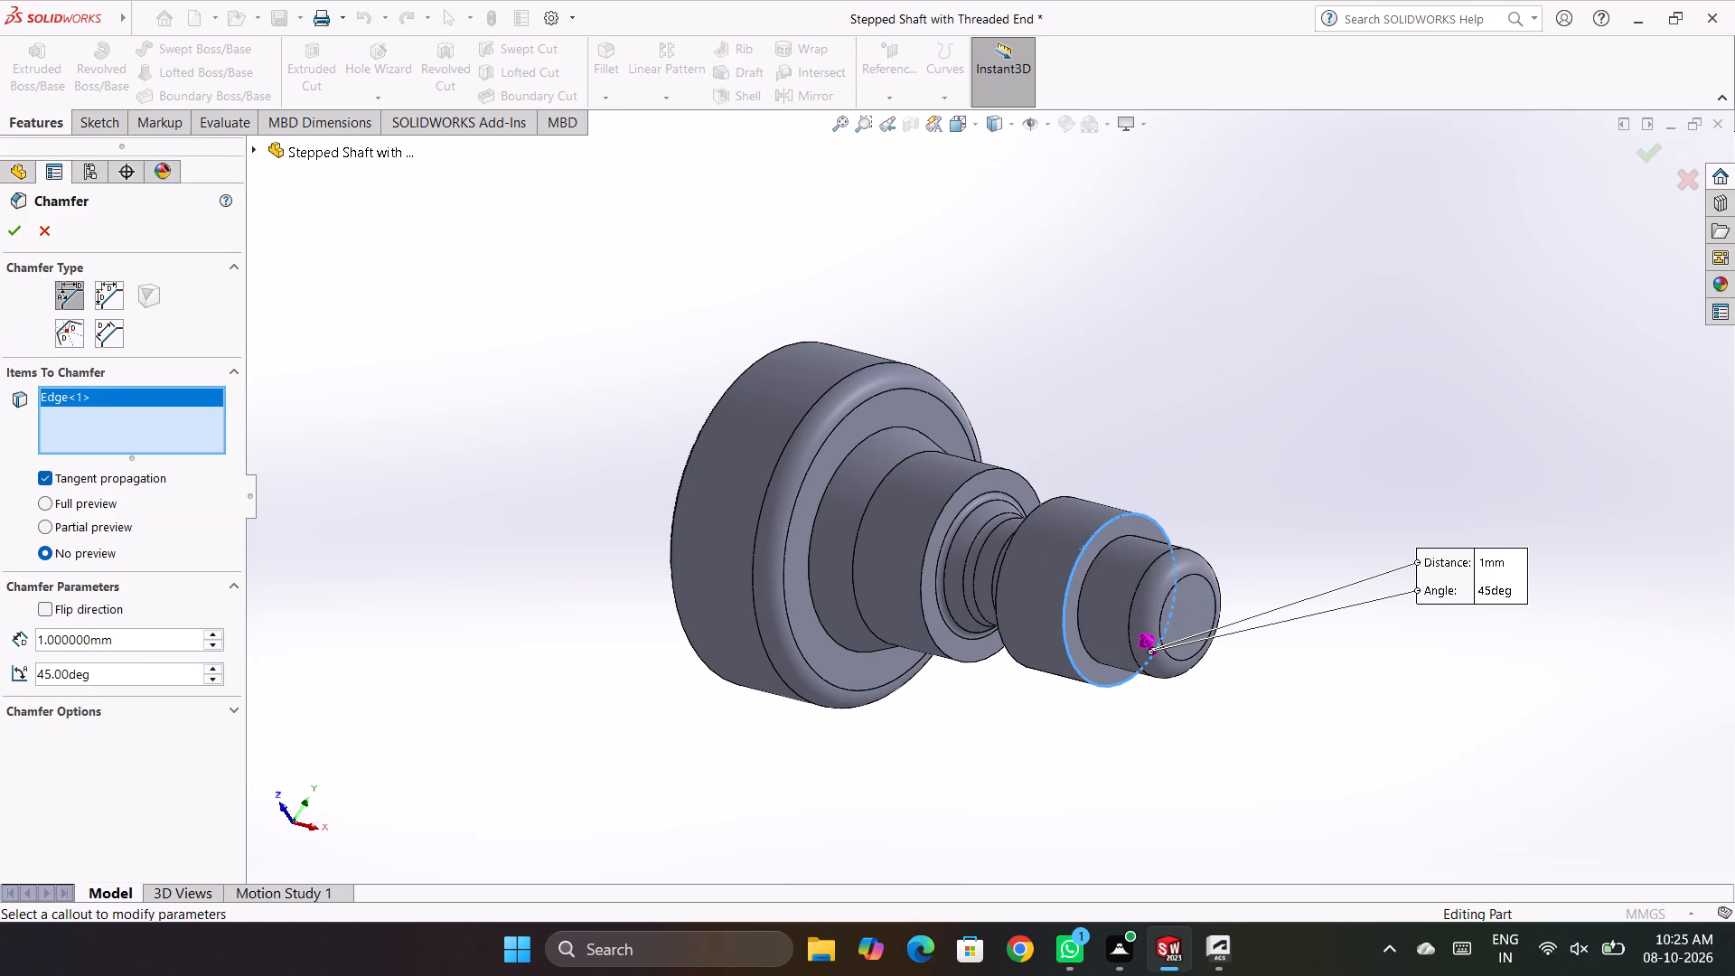
drag(127, 641, 0, 637)
key(2)
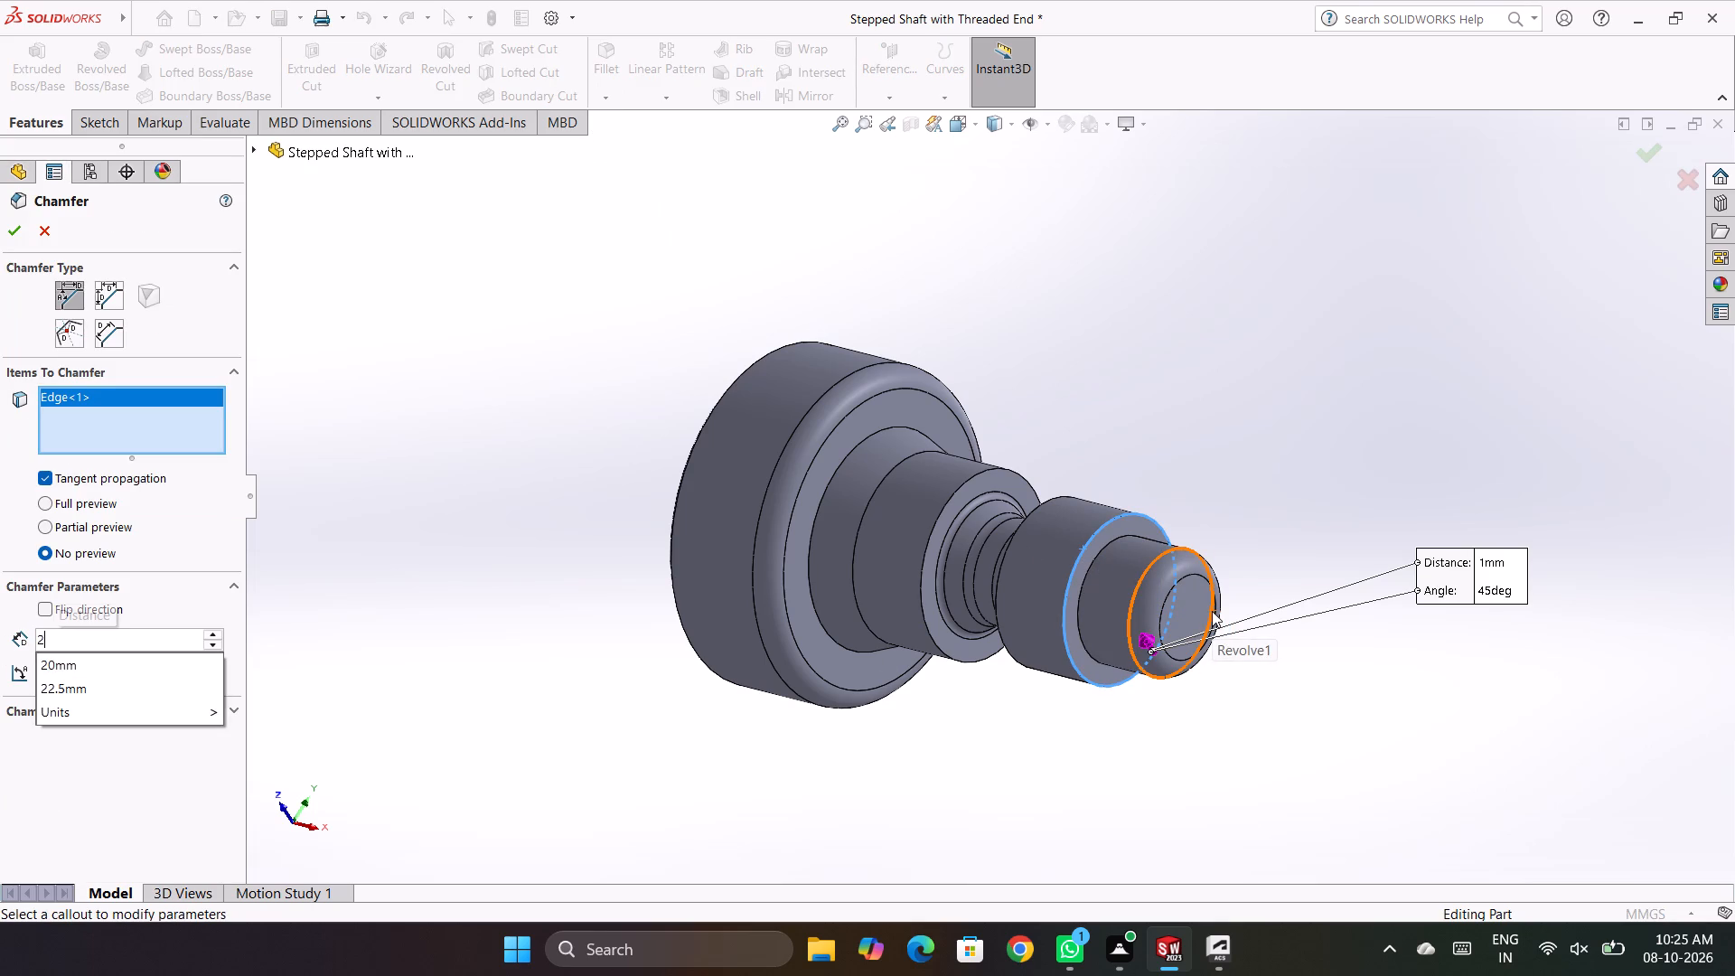
key(Return)
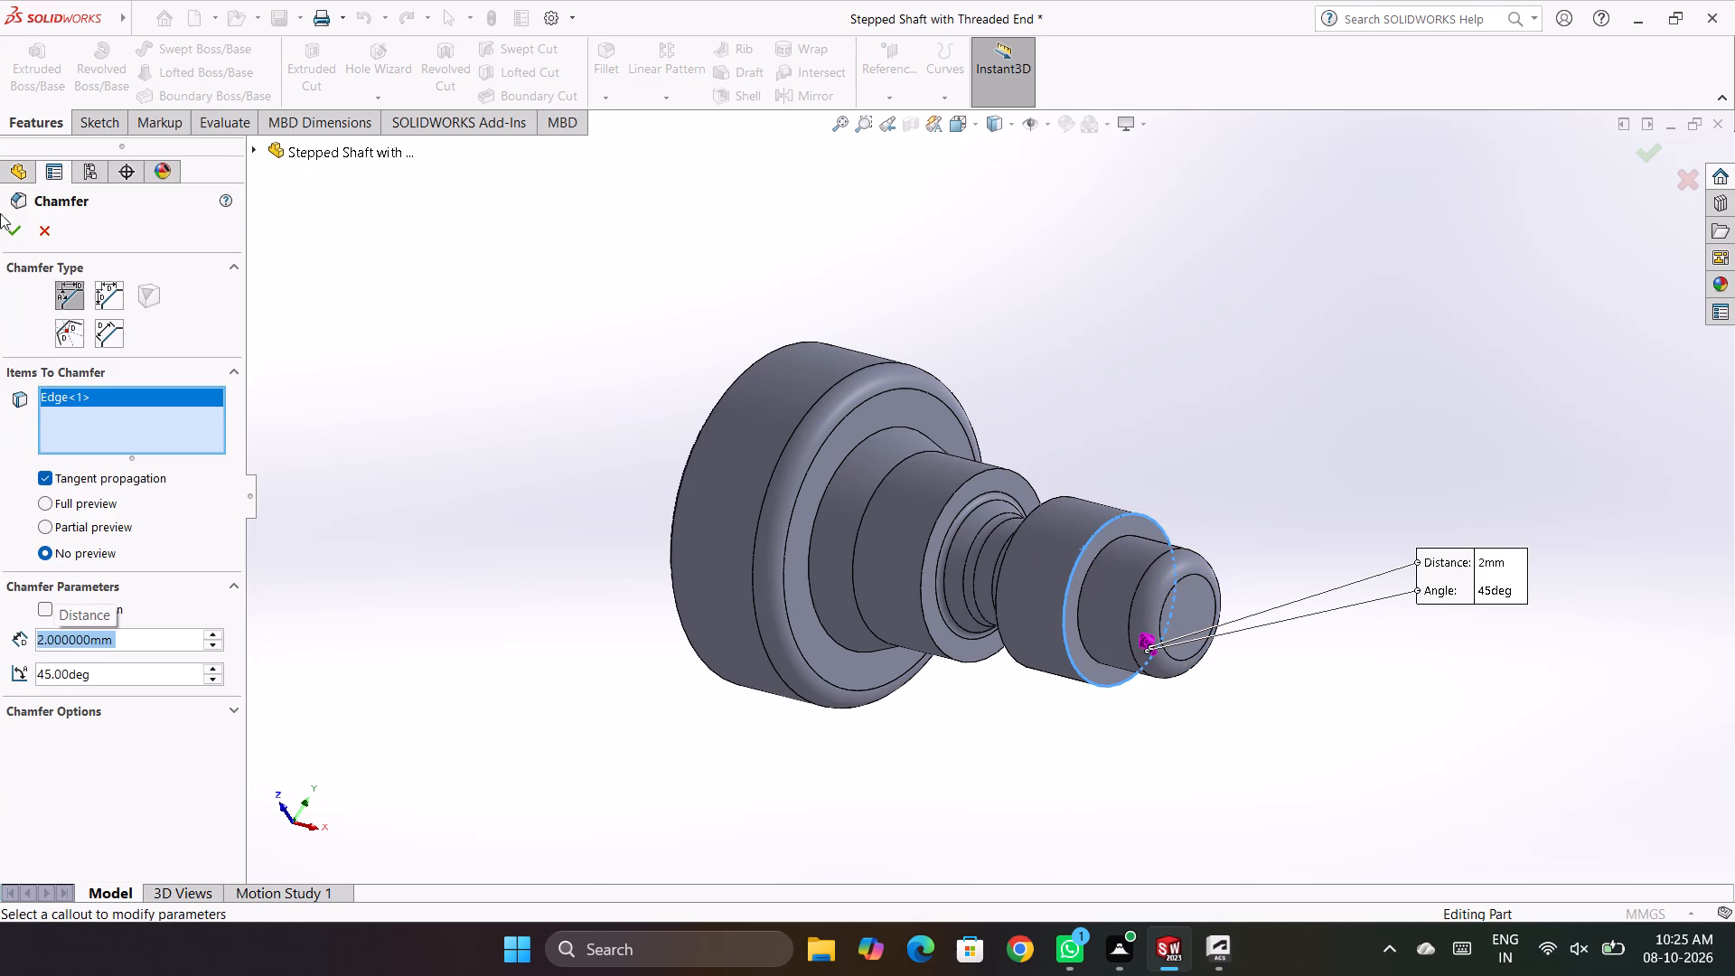
click(23, 237)
click(500, 592)
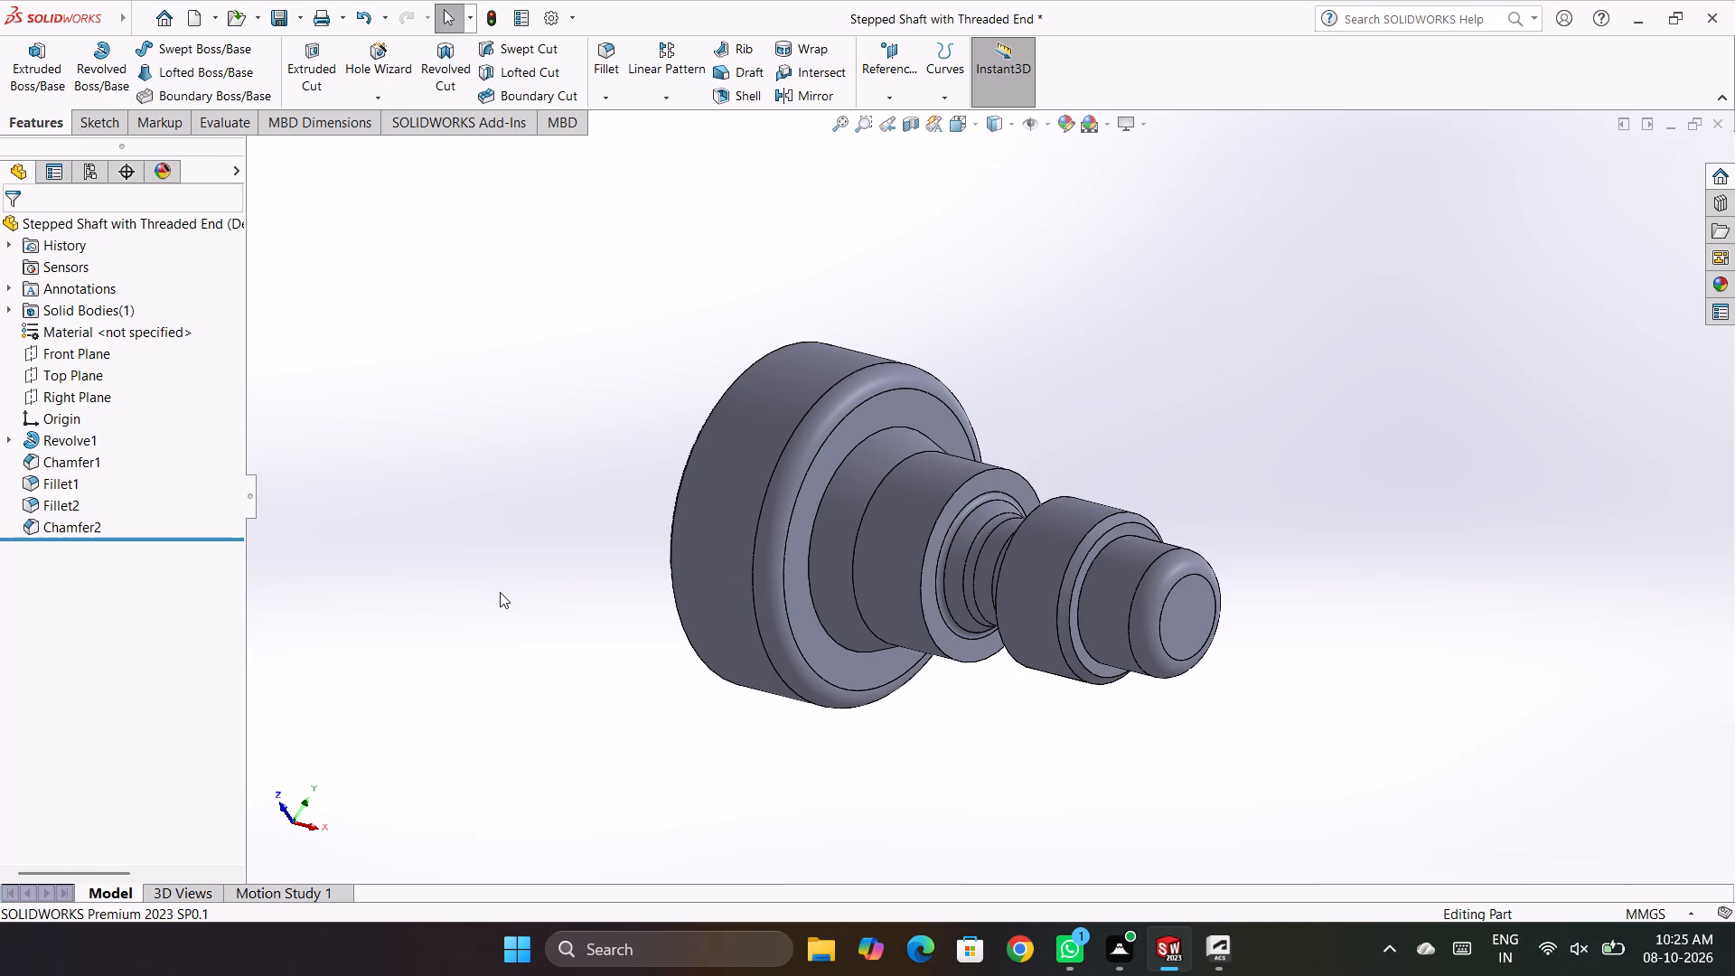
Cut an Inch Die #0-80 thread on the step beside the small free end, from its chamfer edge up to its groove-side edge.
scroll(849, 710, up, 3)
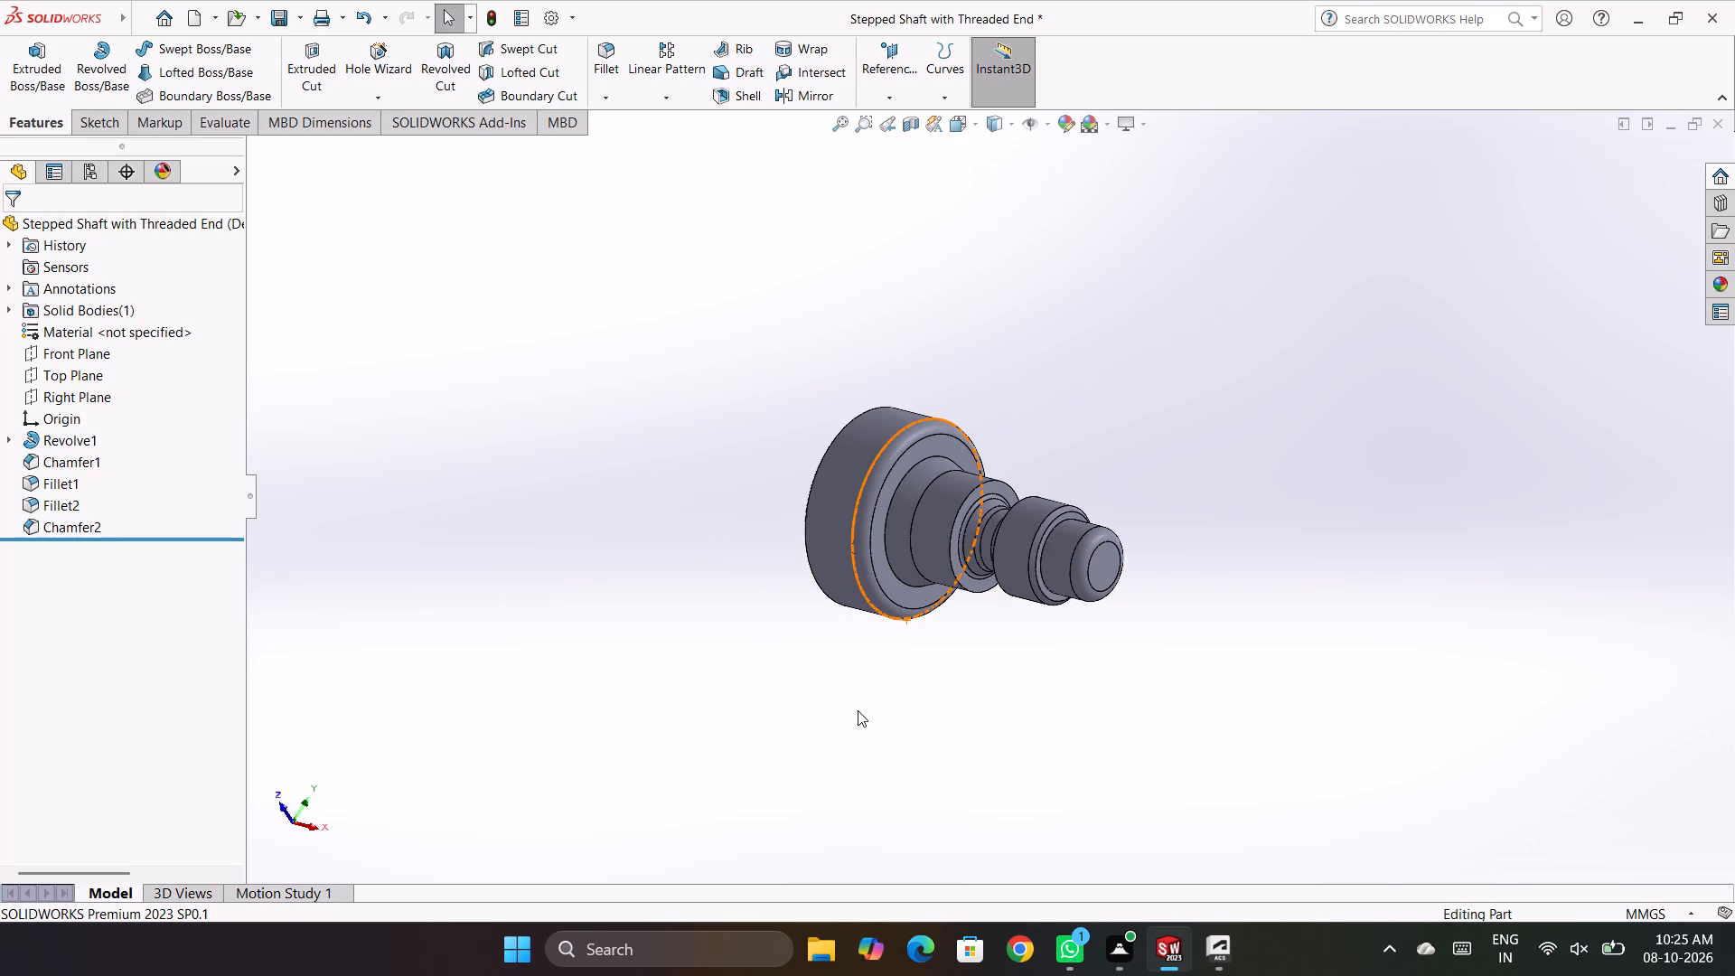
key(ctrl+7)
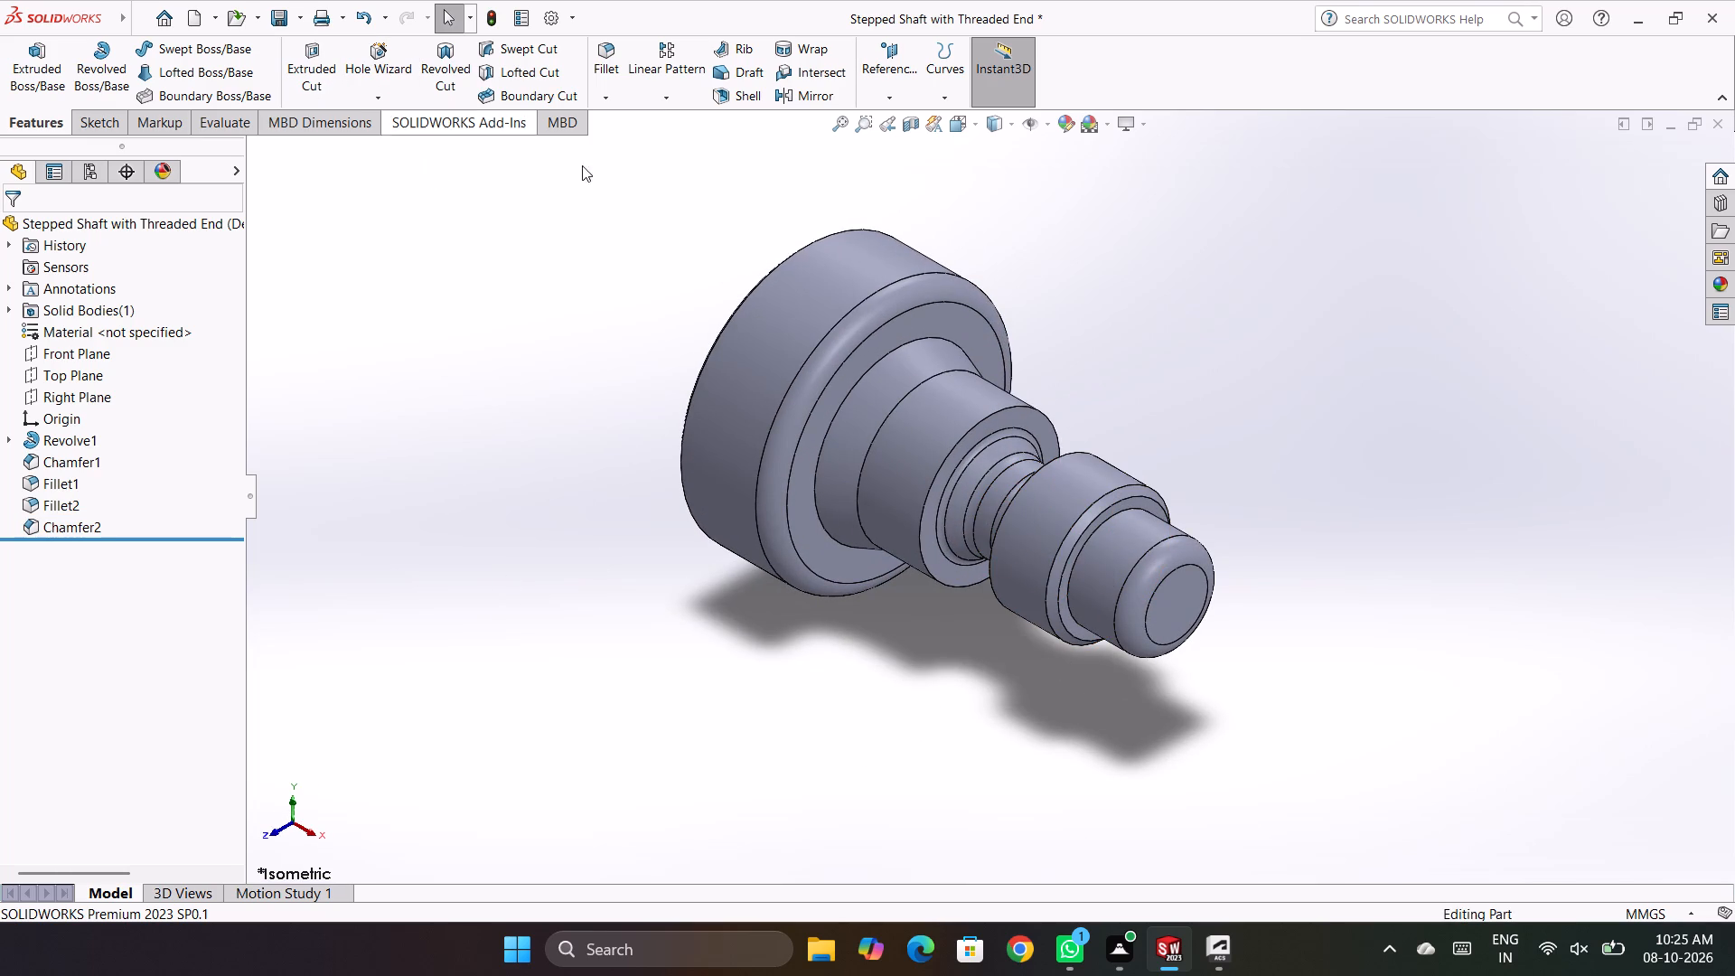
click(378, 89)
click(397, 157)
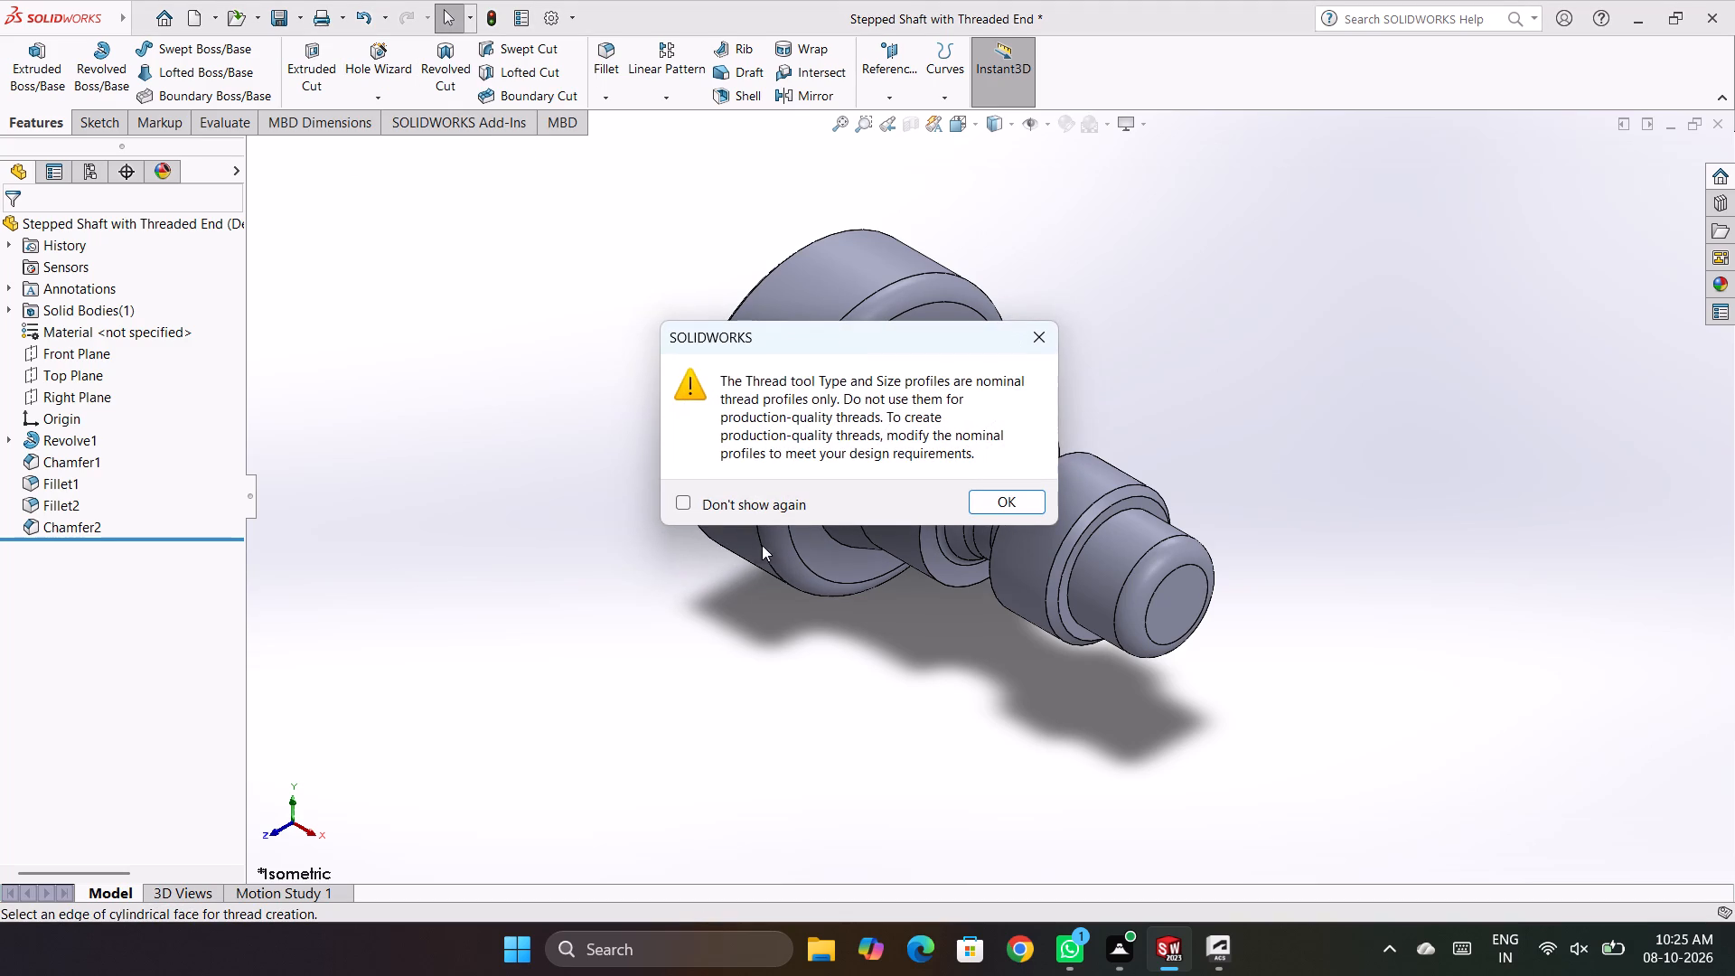
click(1006, 496)
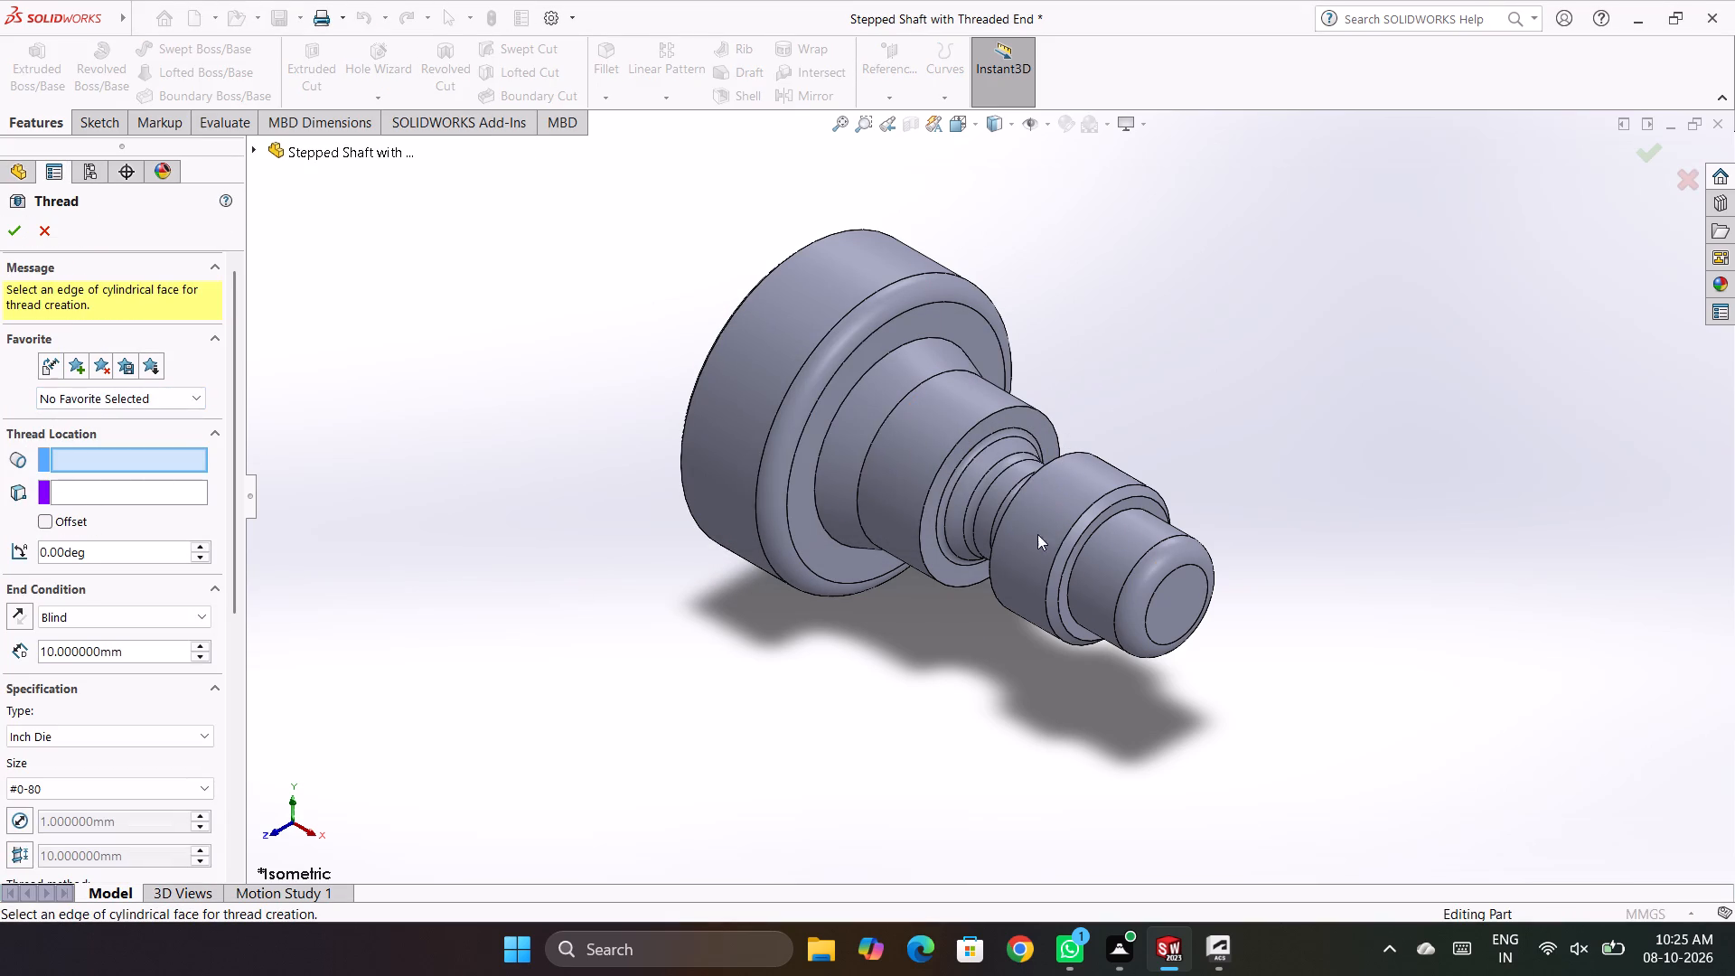
click(1058, 546)
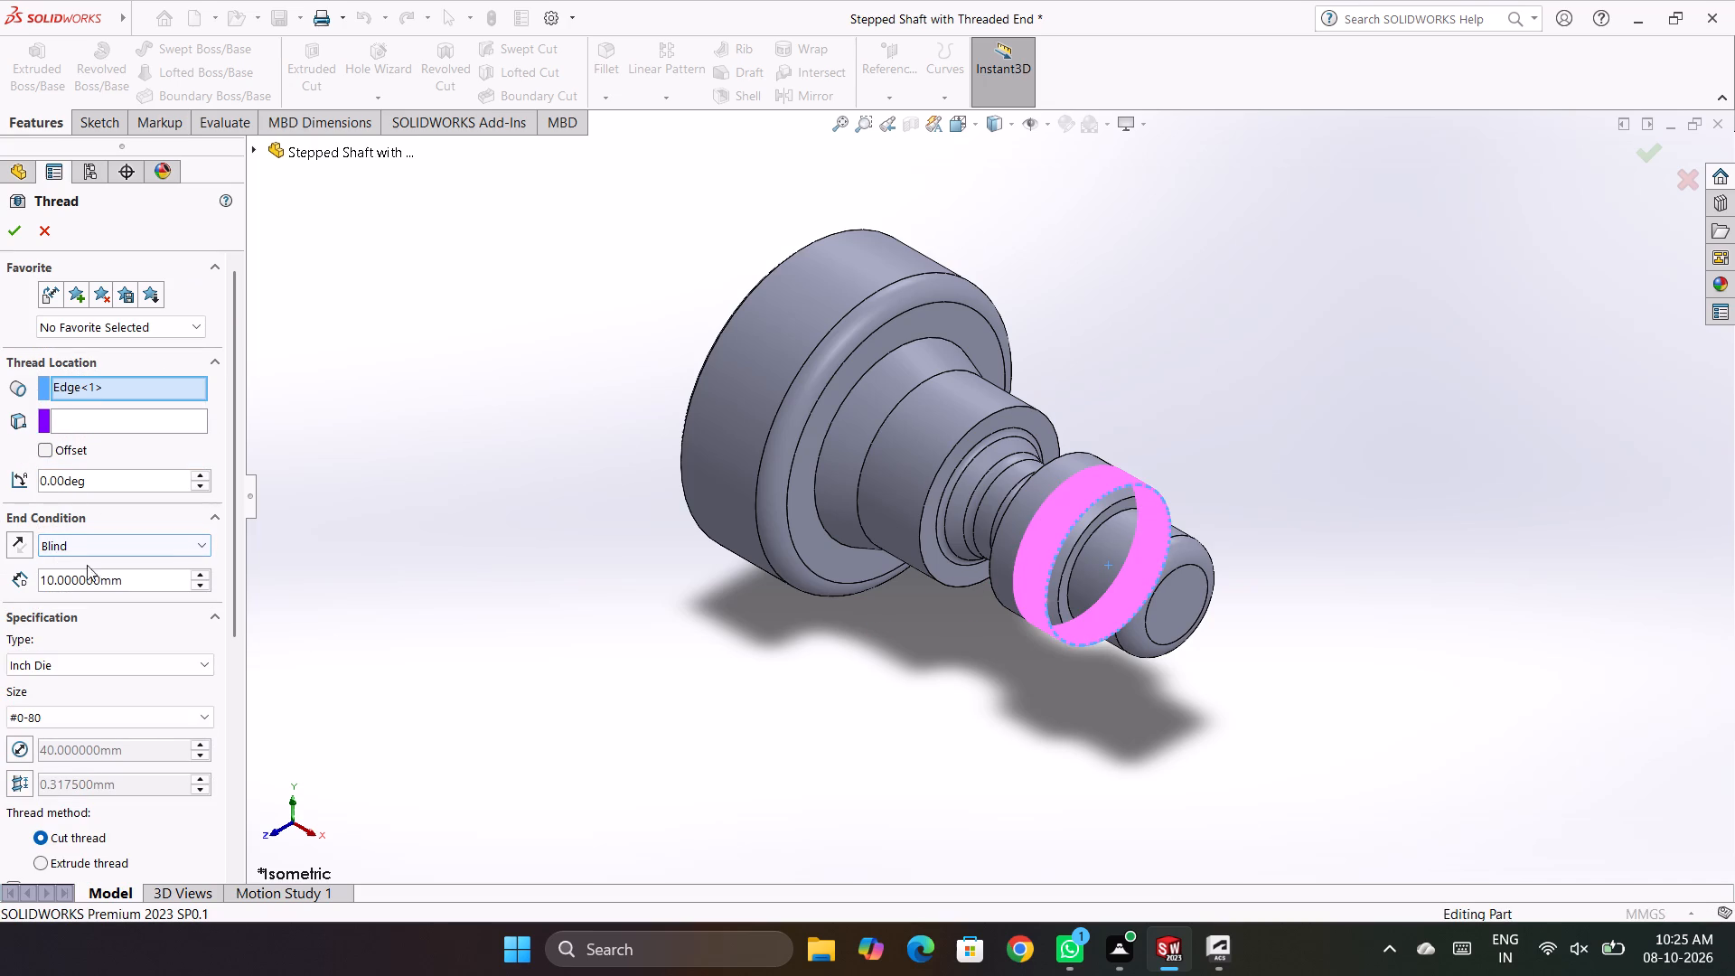
click(70, 543)
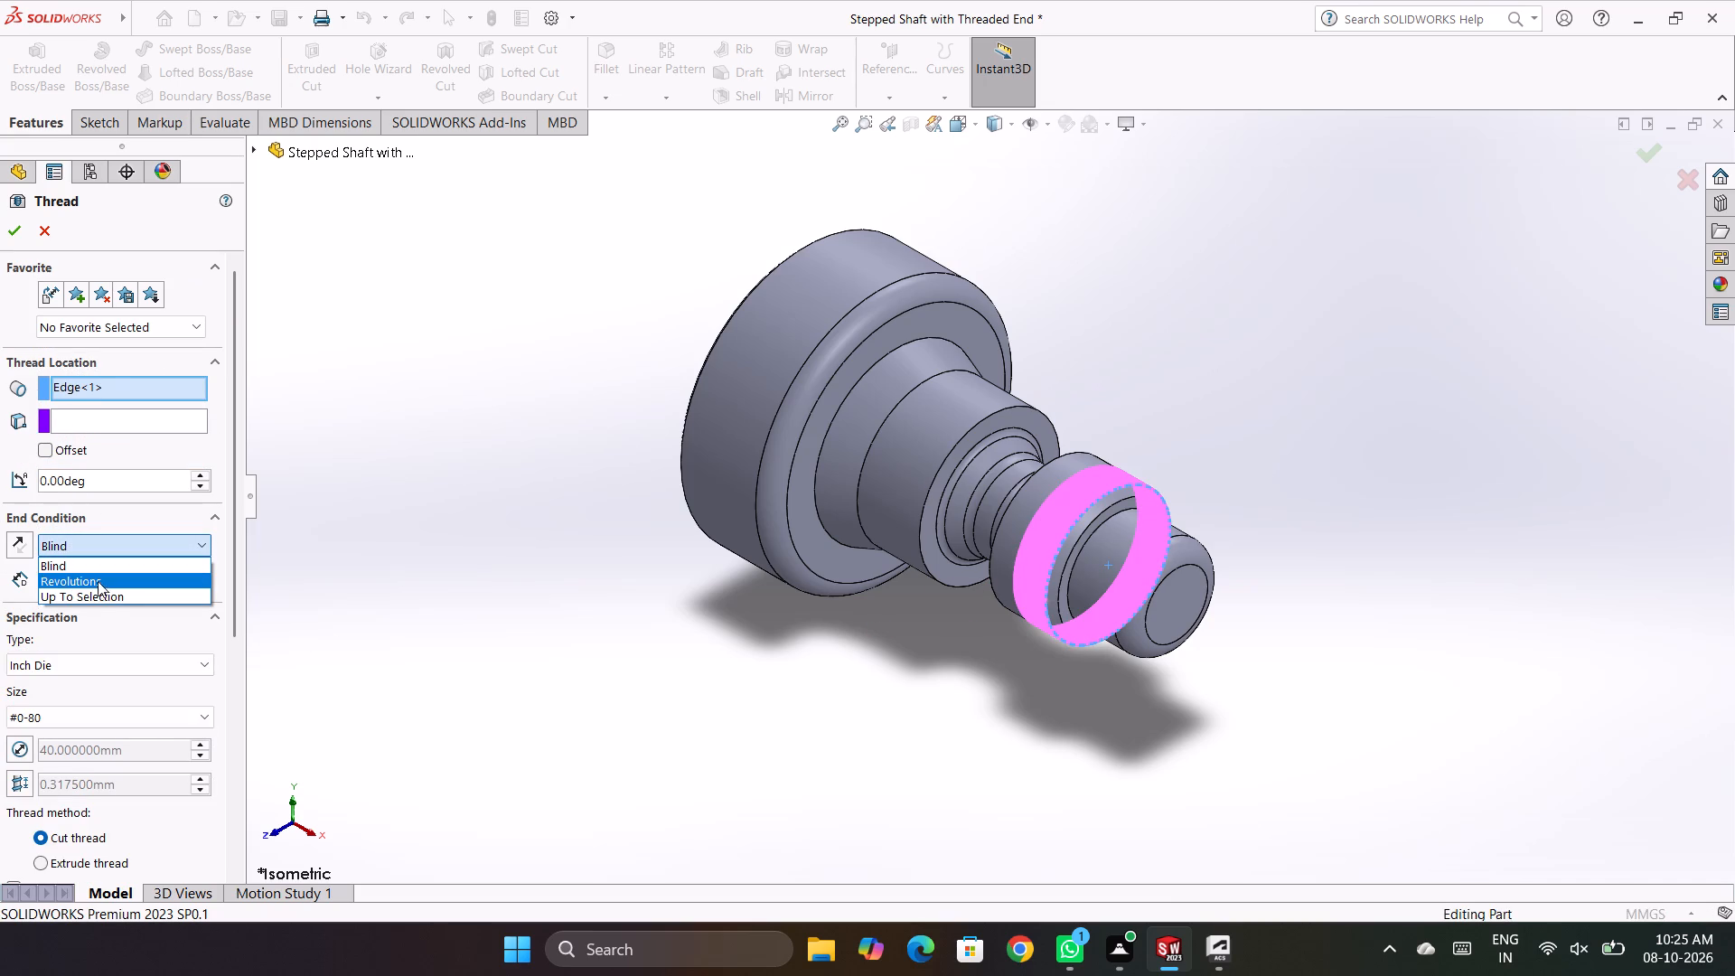
click(103, 595)
middle_drag(798, 687, 841, 689)
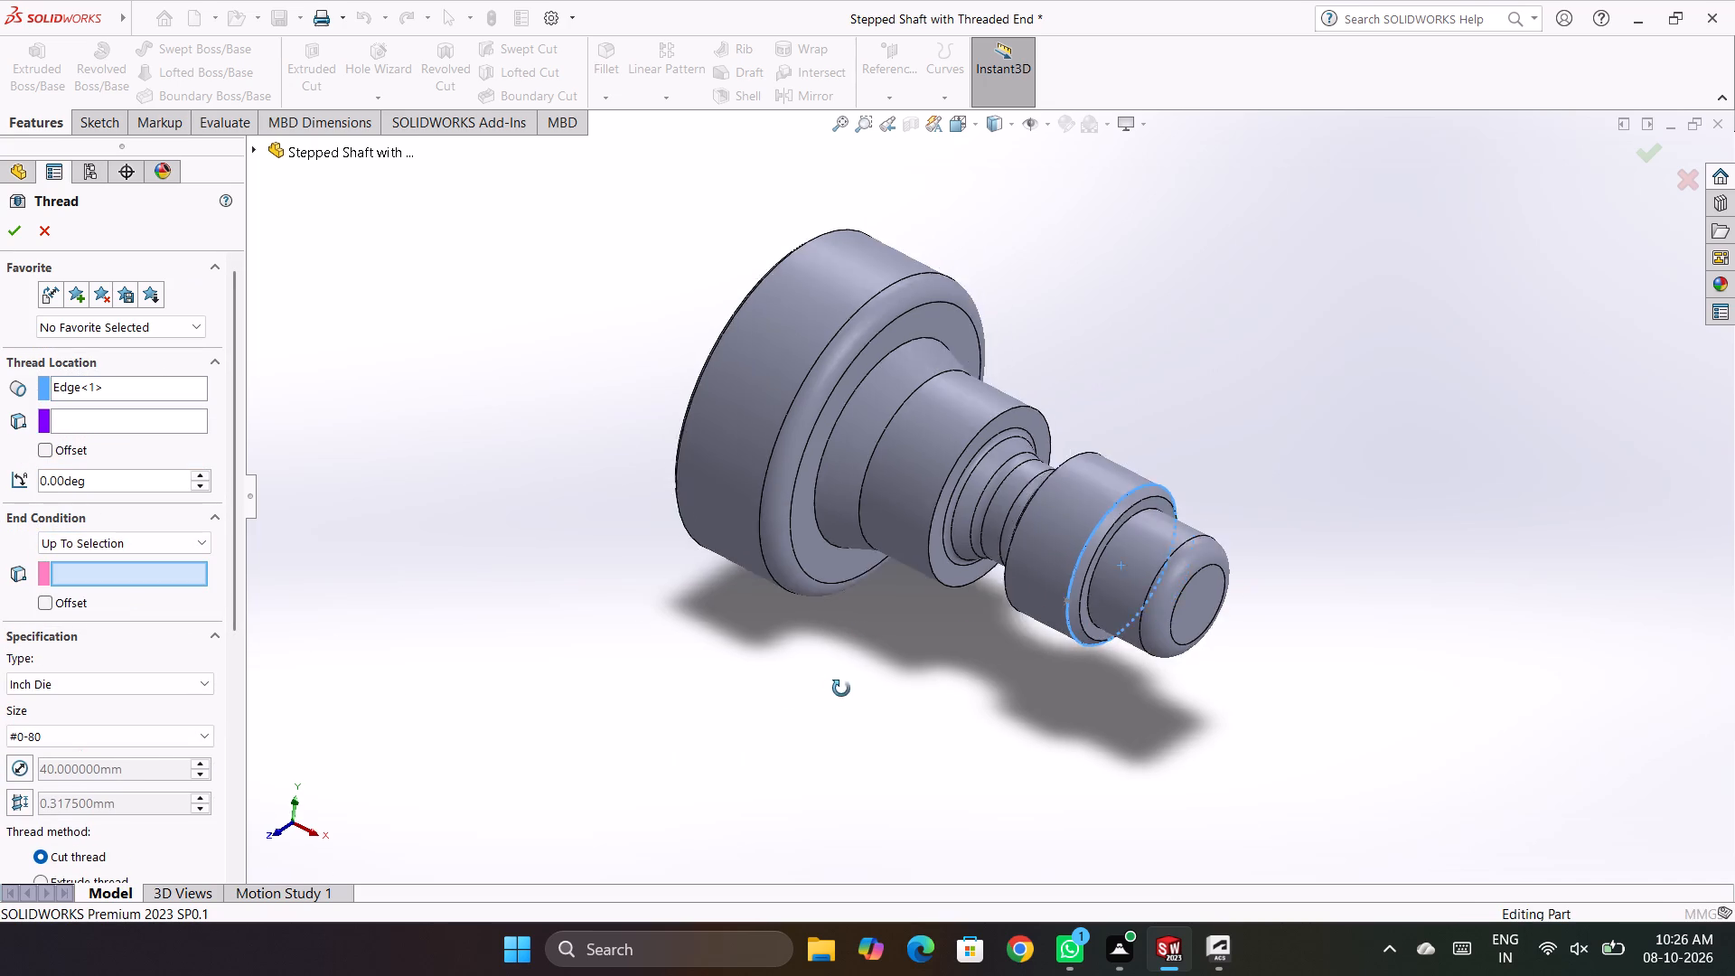
middle_drag(841, 689, 906, 712)
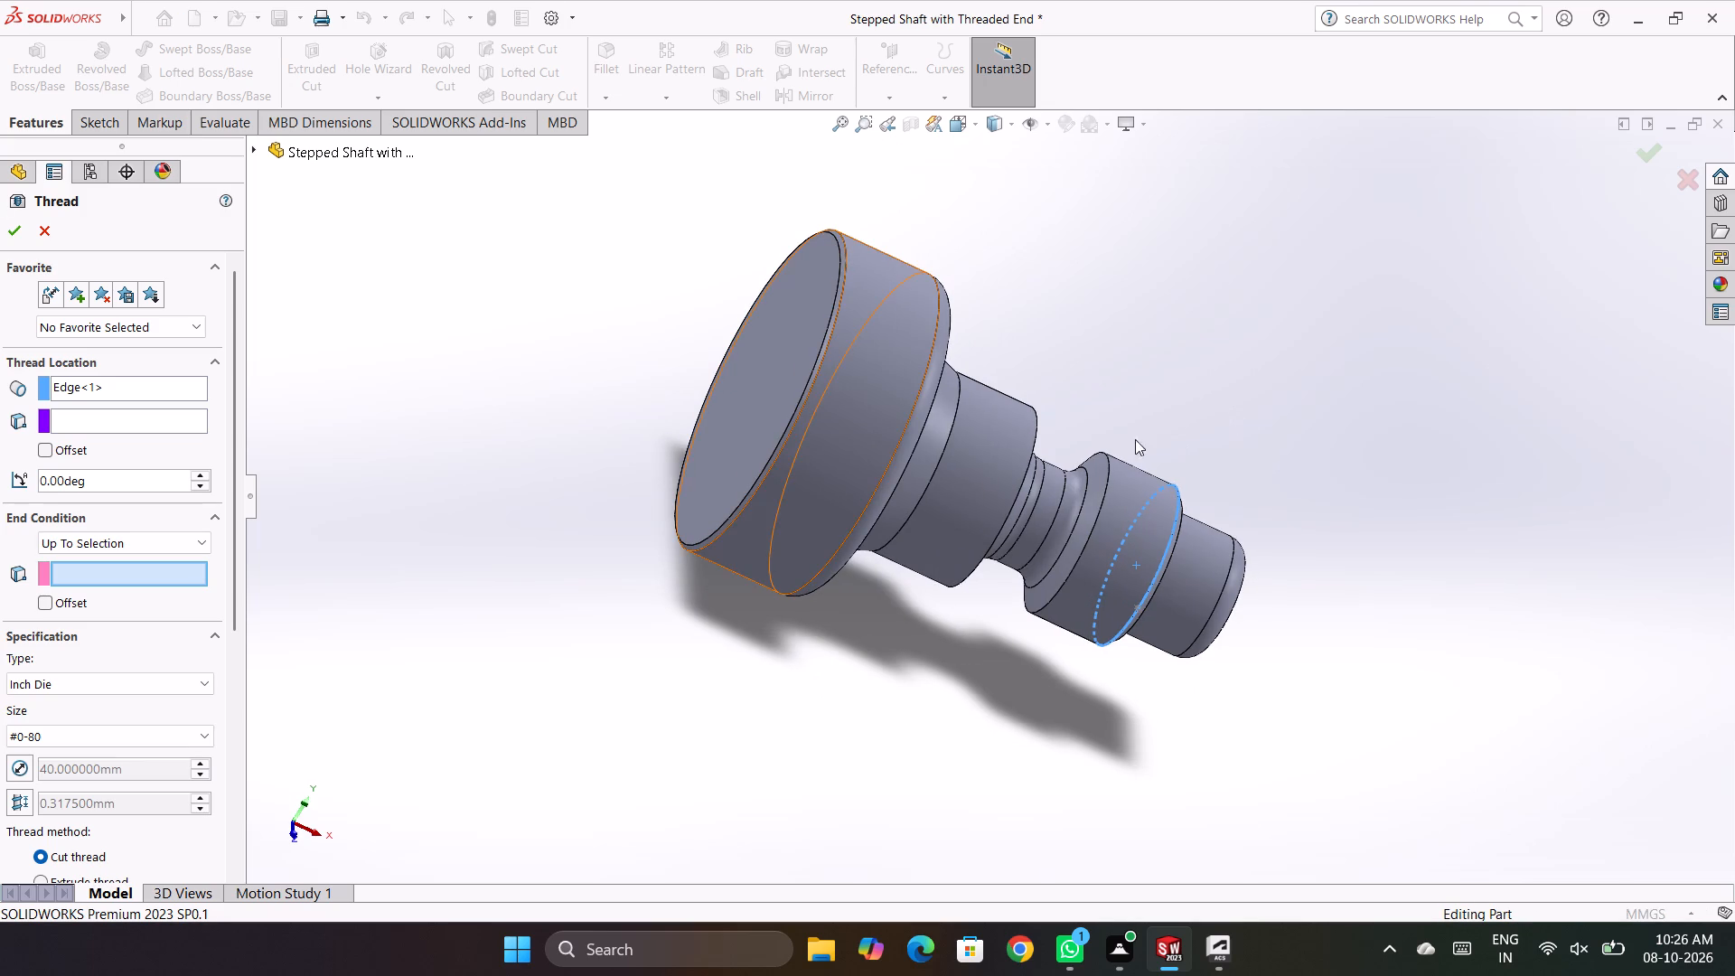
click(1106, 476)
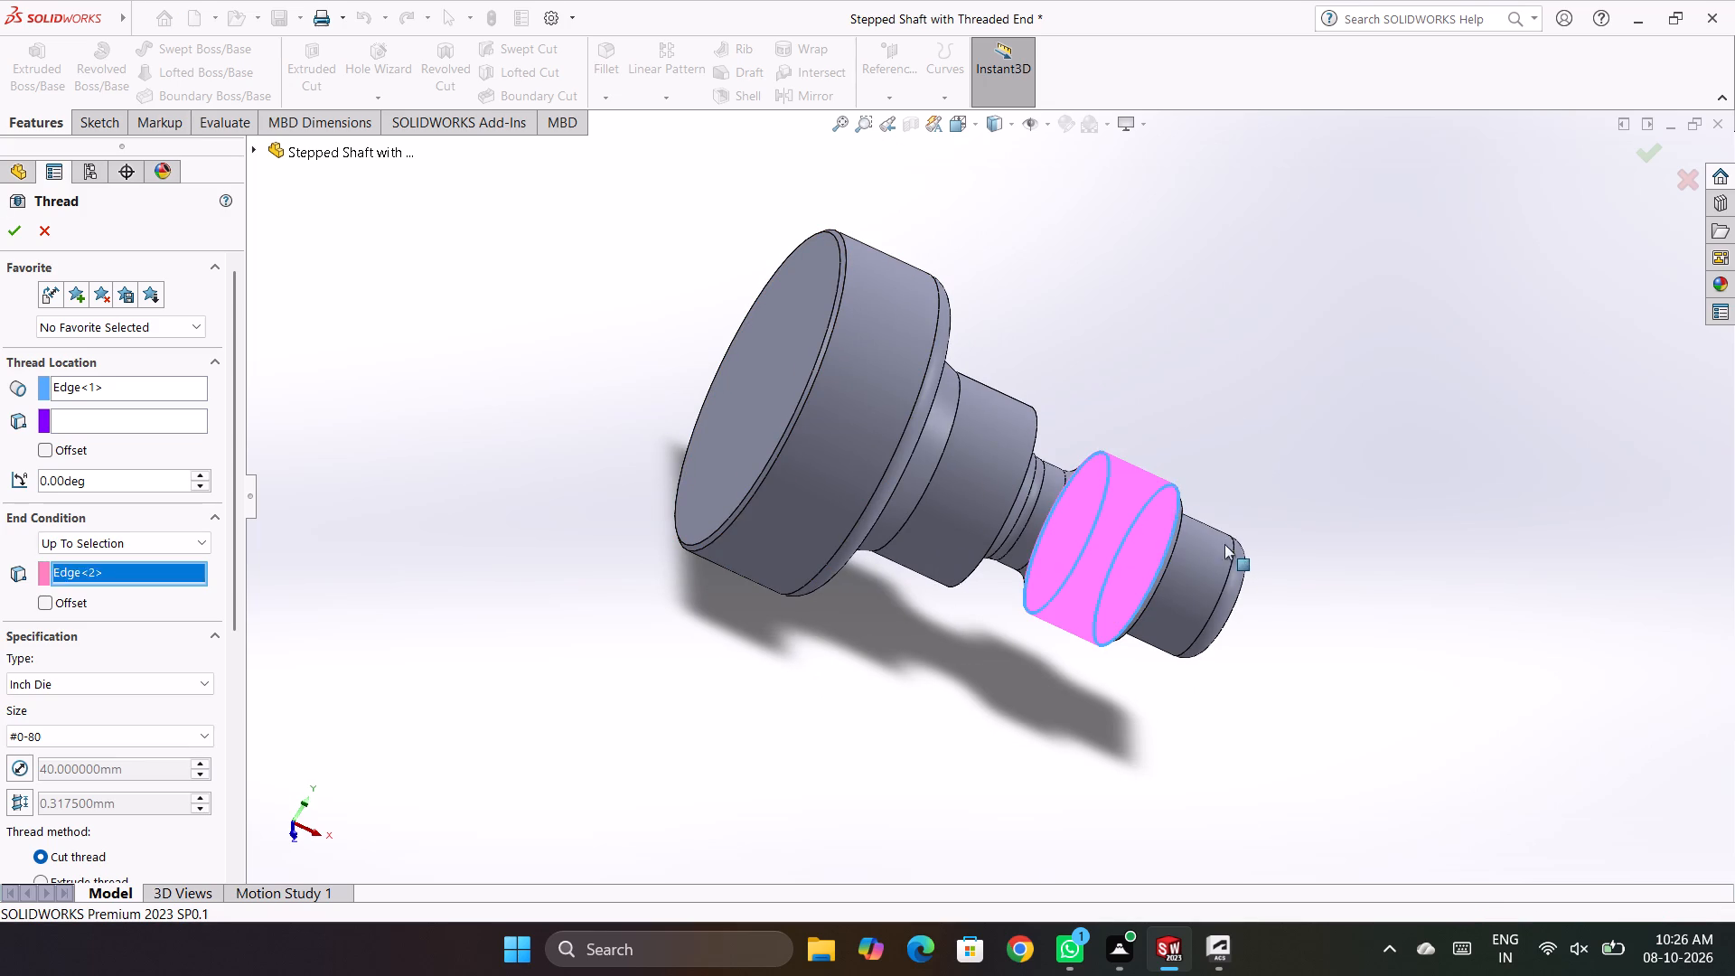
middle_drag(1293, 420, 1181, 432)
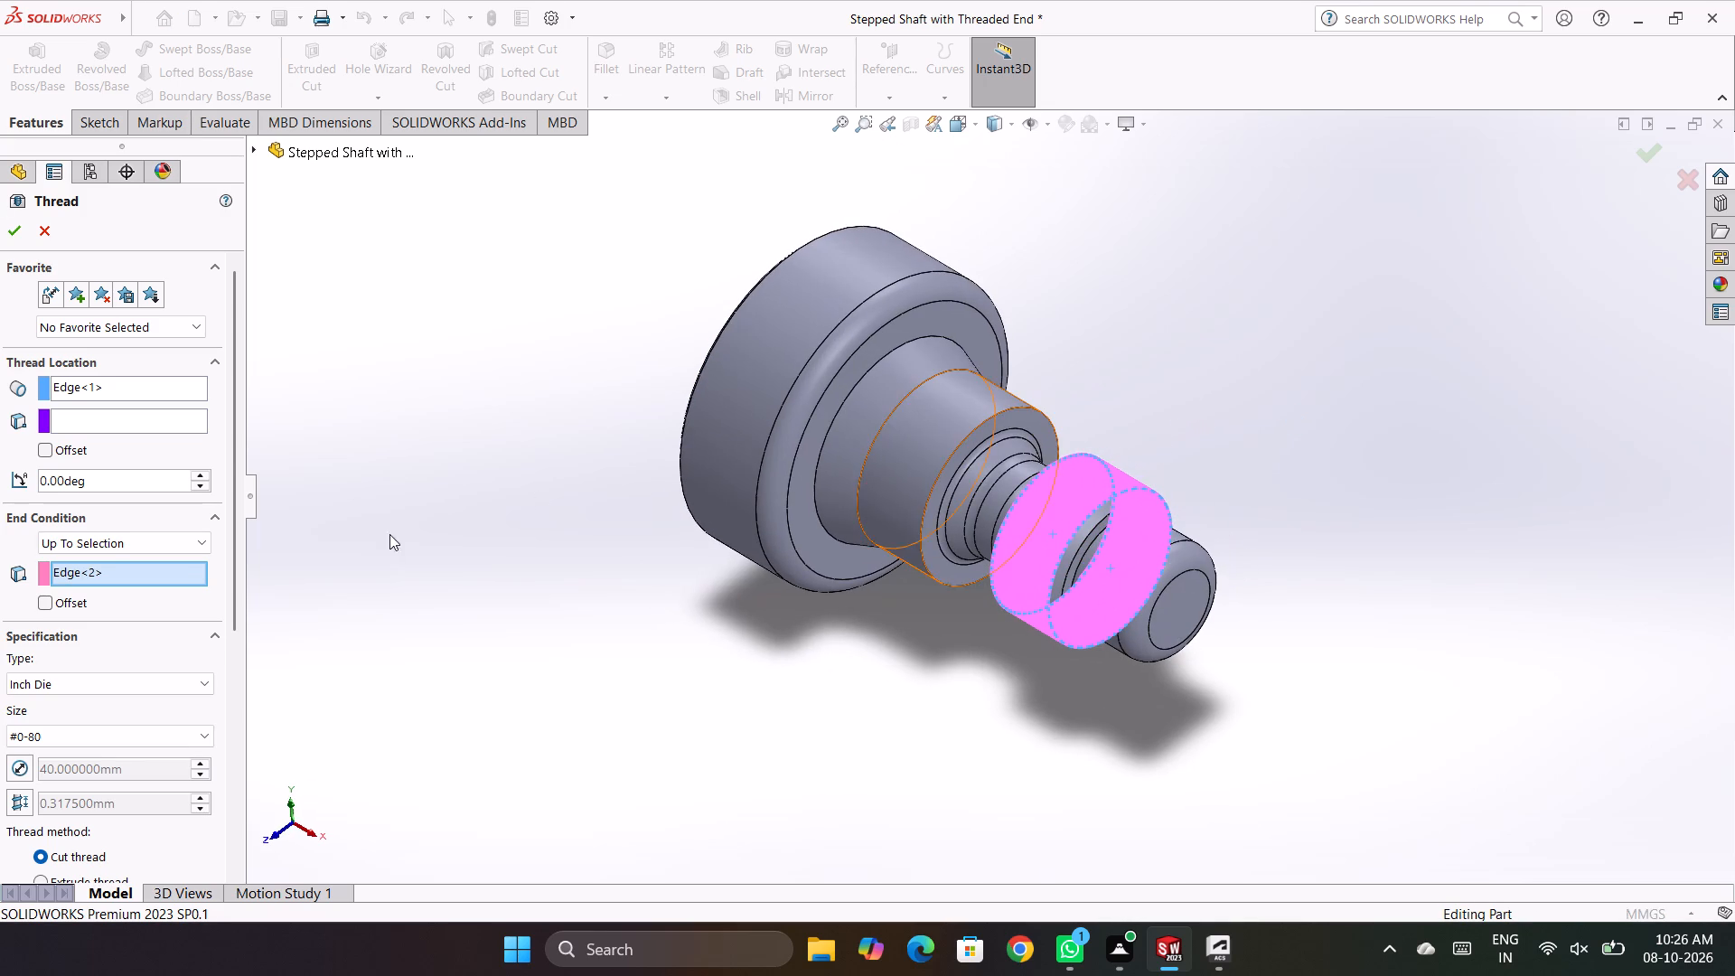
scroll(95, 708, down, 2)
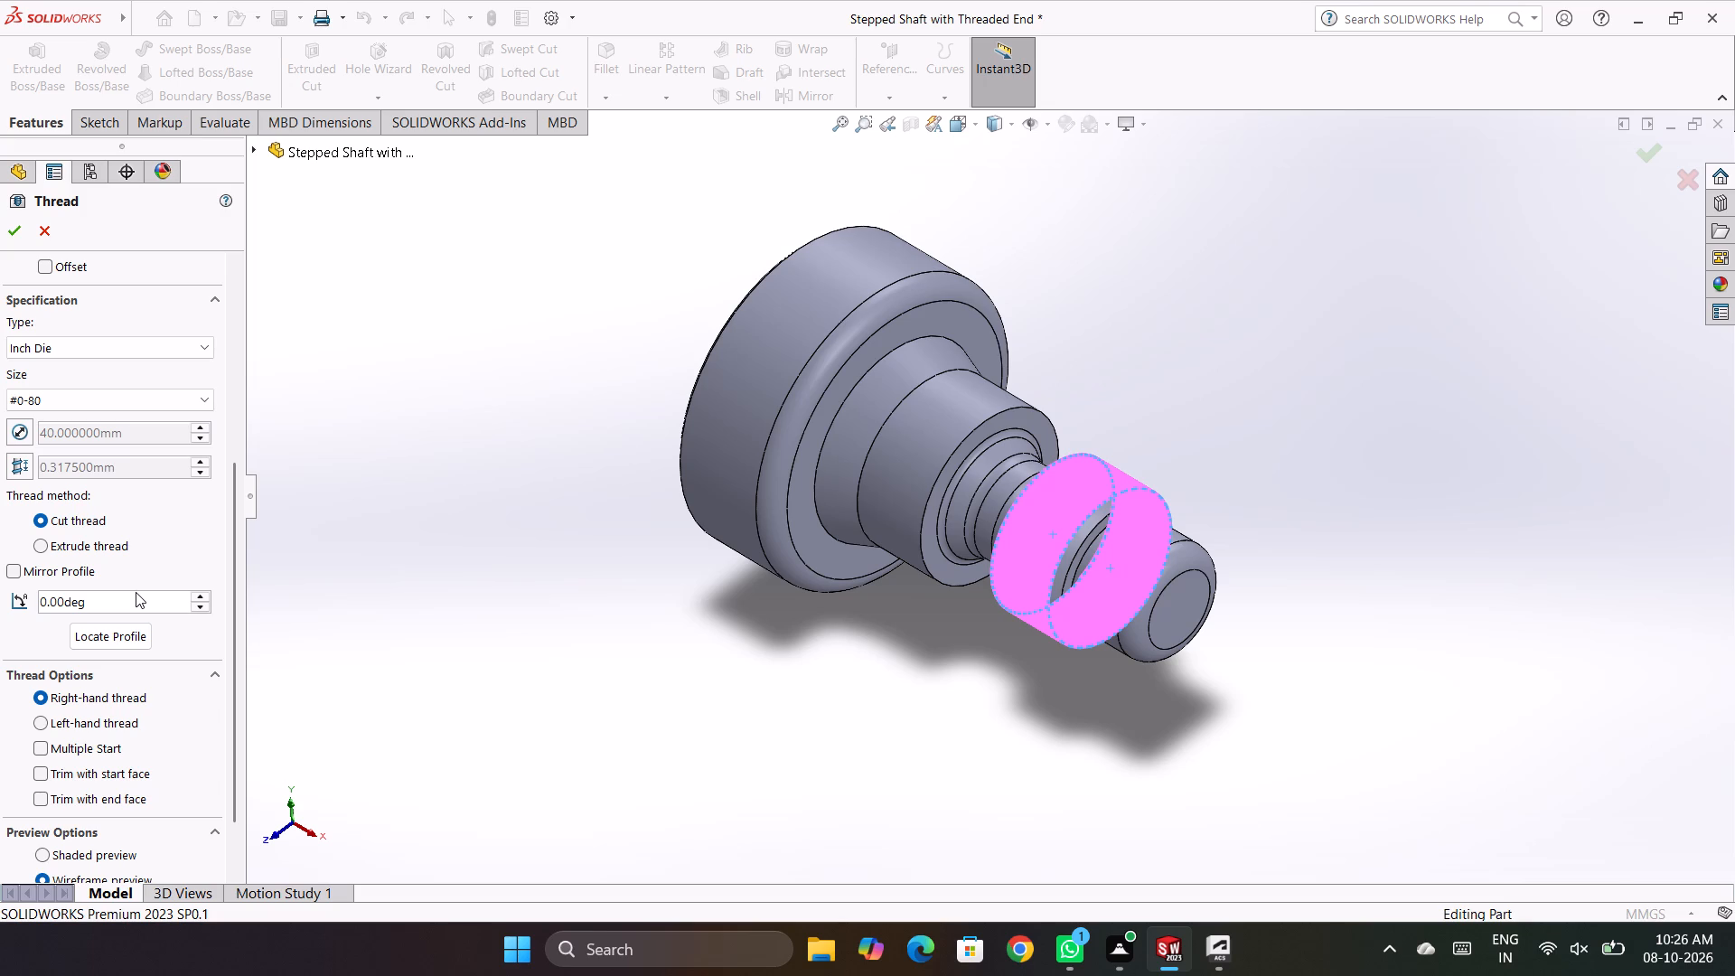
scroll(132, 587, down, 3)
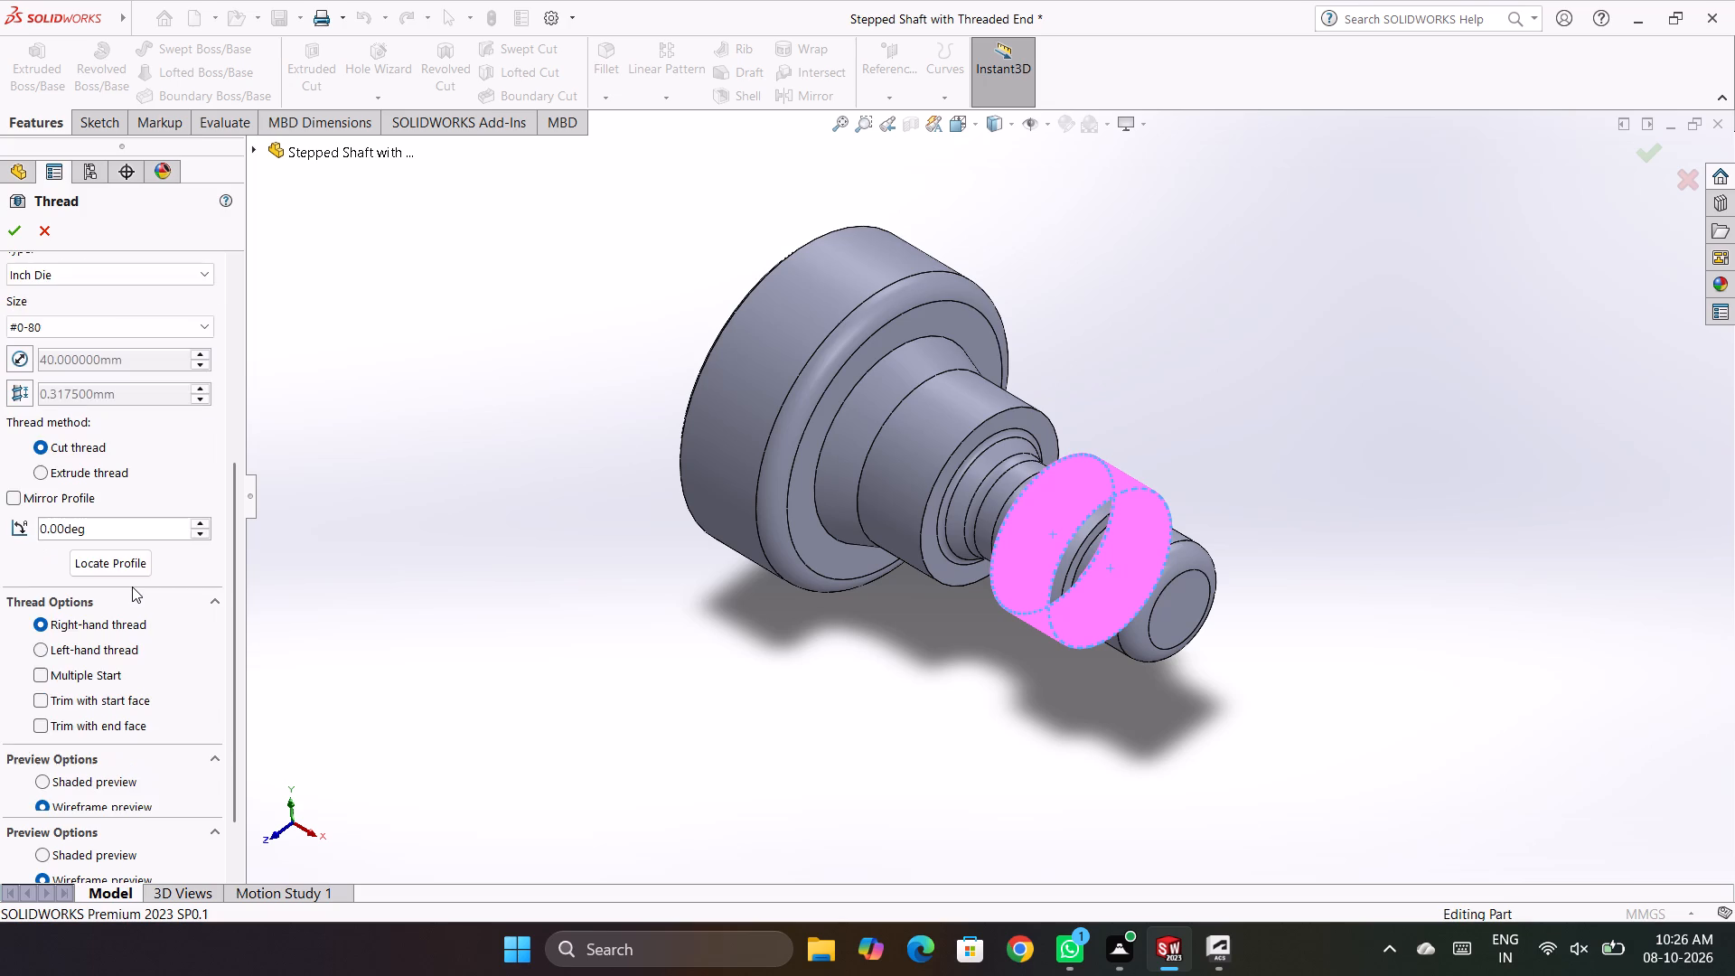
scroll(132, 587, down, 2)
scroll(132, 587, up, 4)
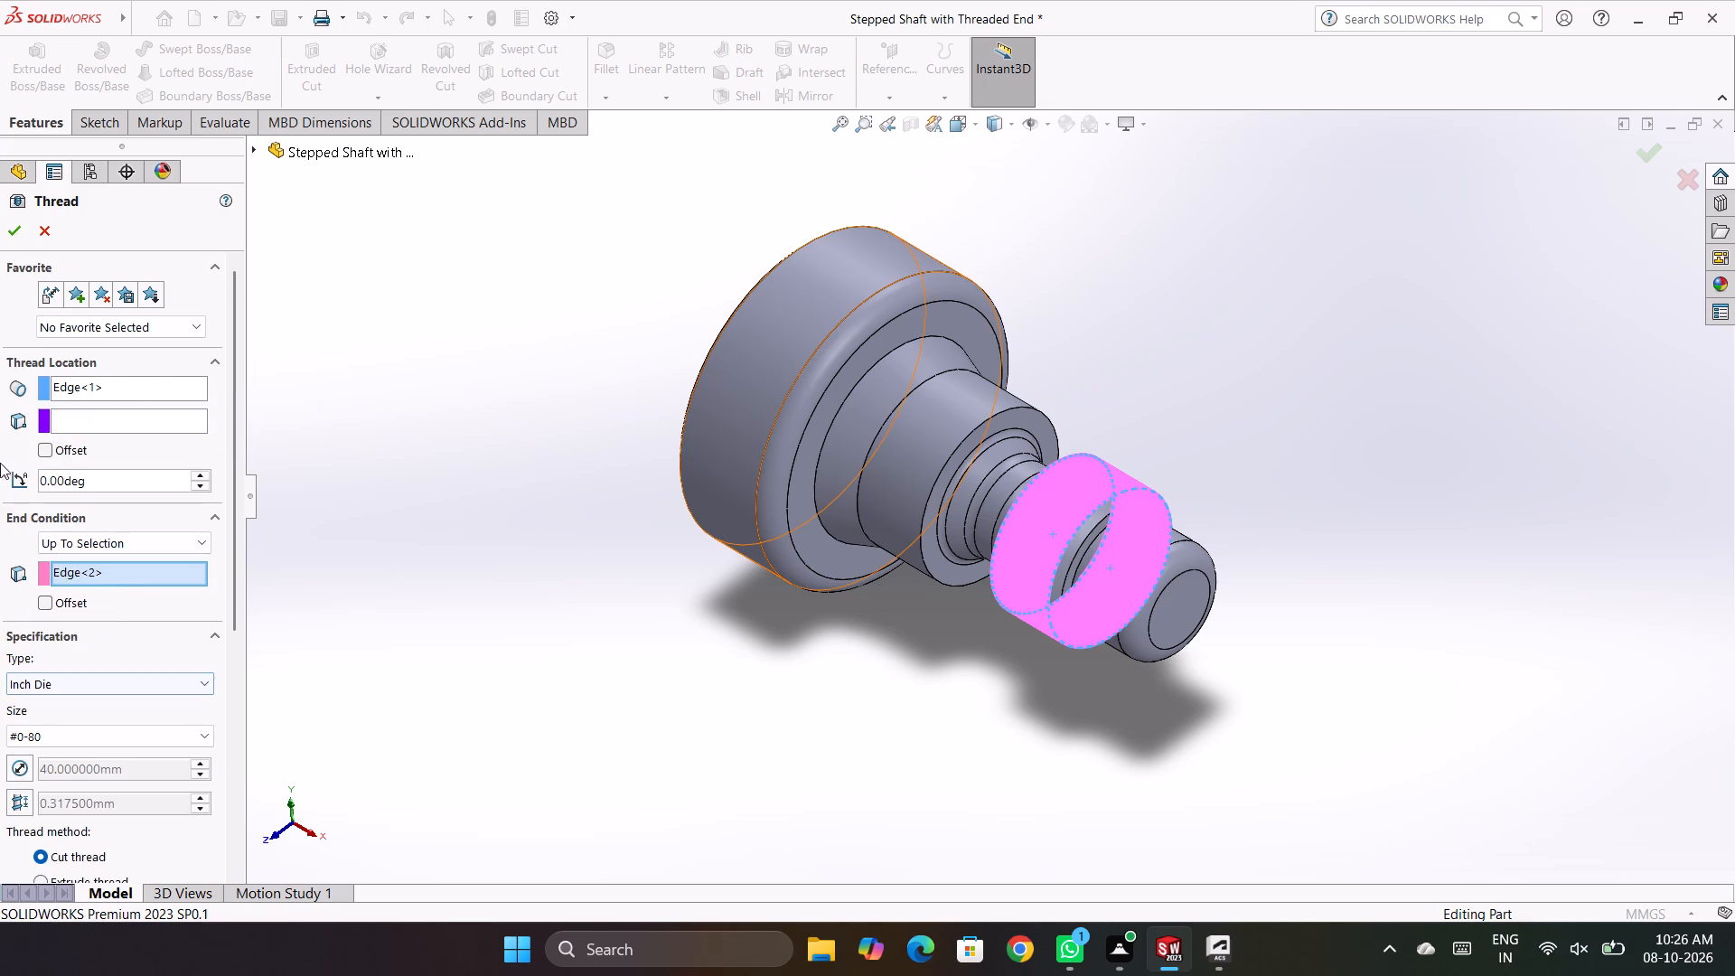
click(16, 232)
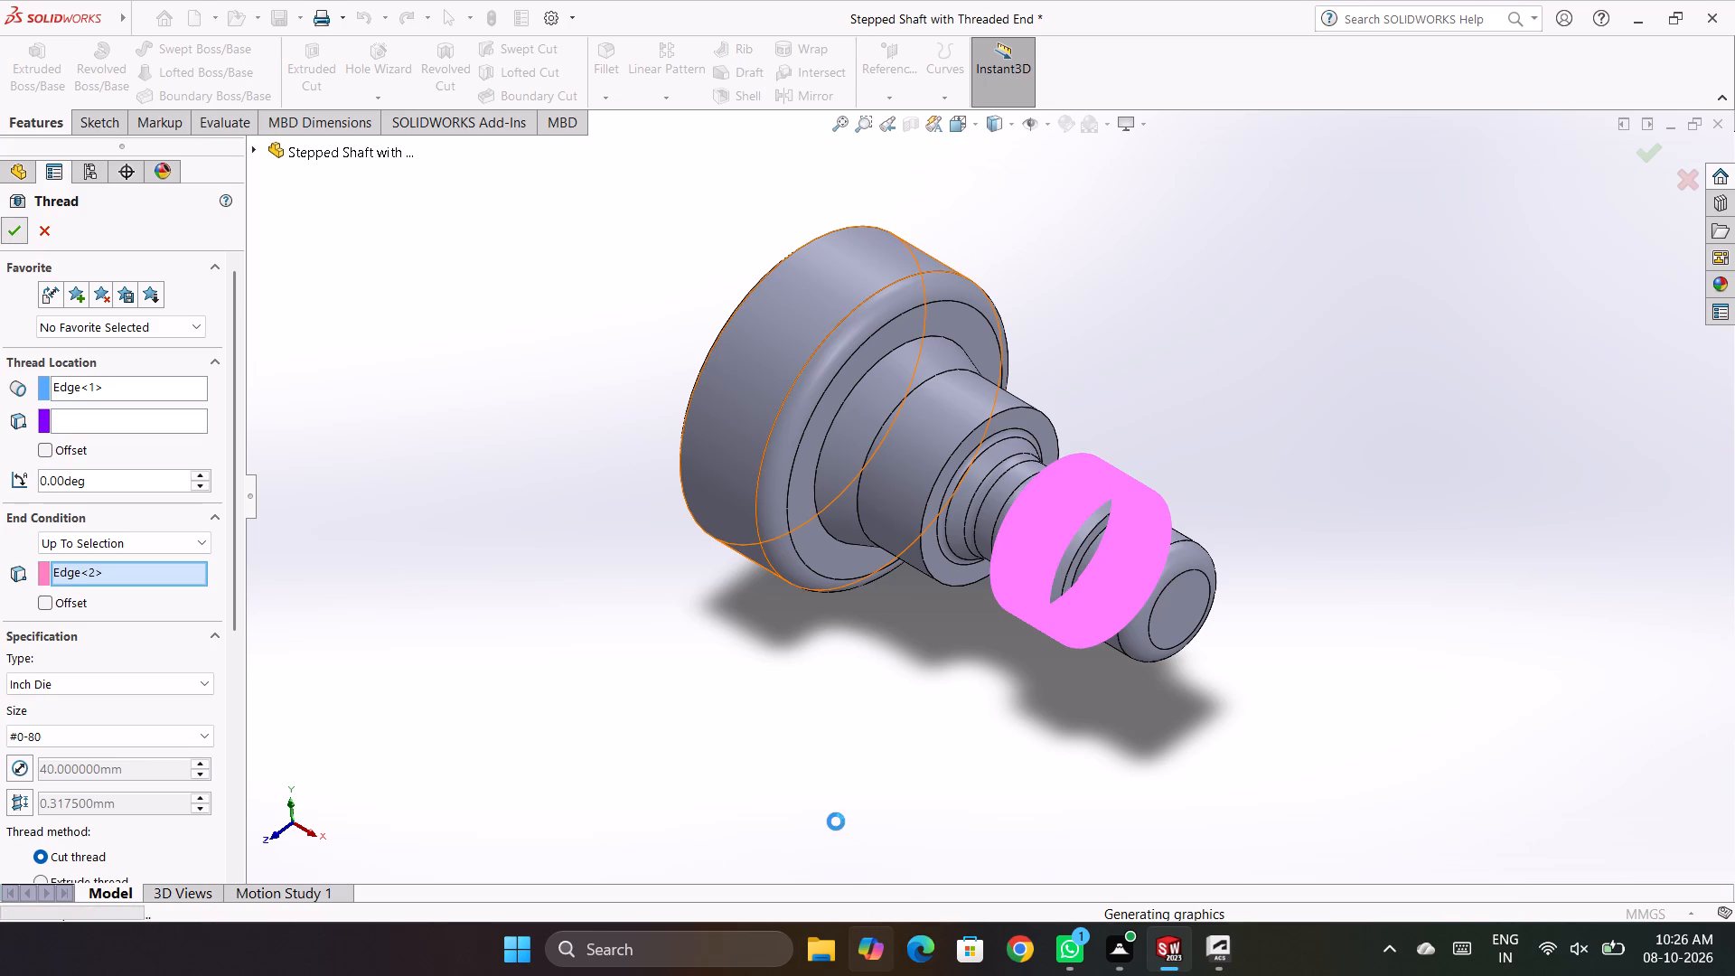
click(896, 725)
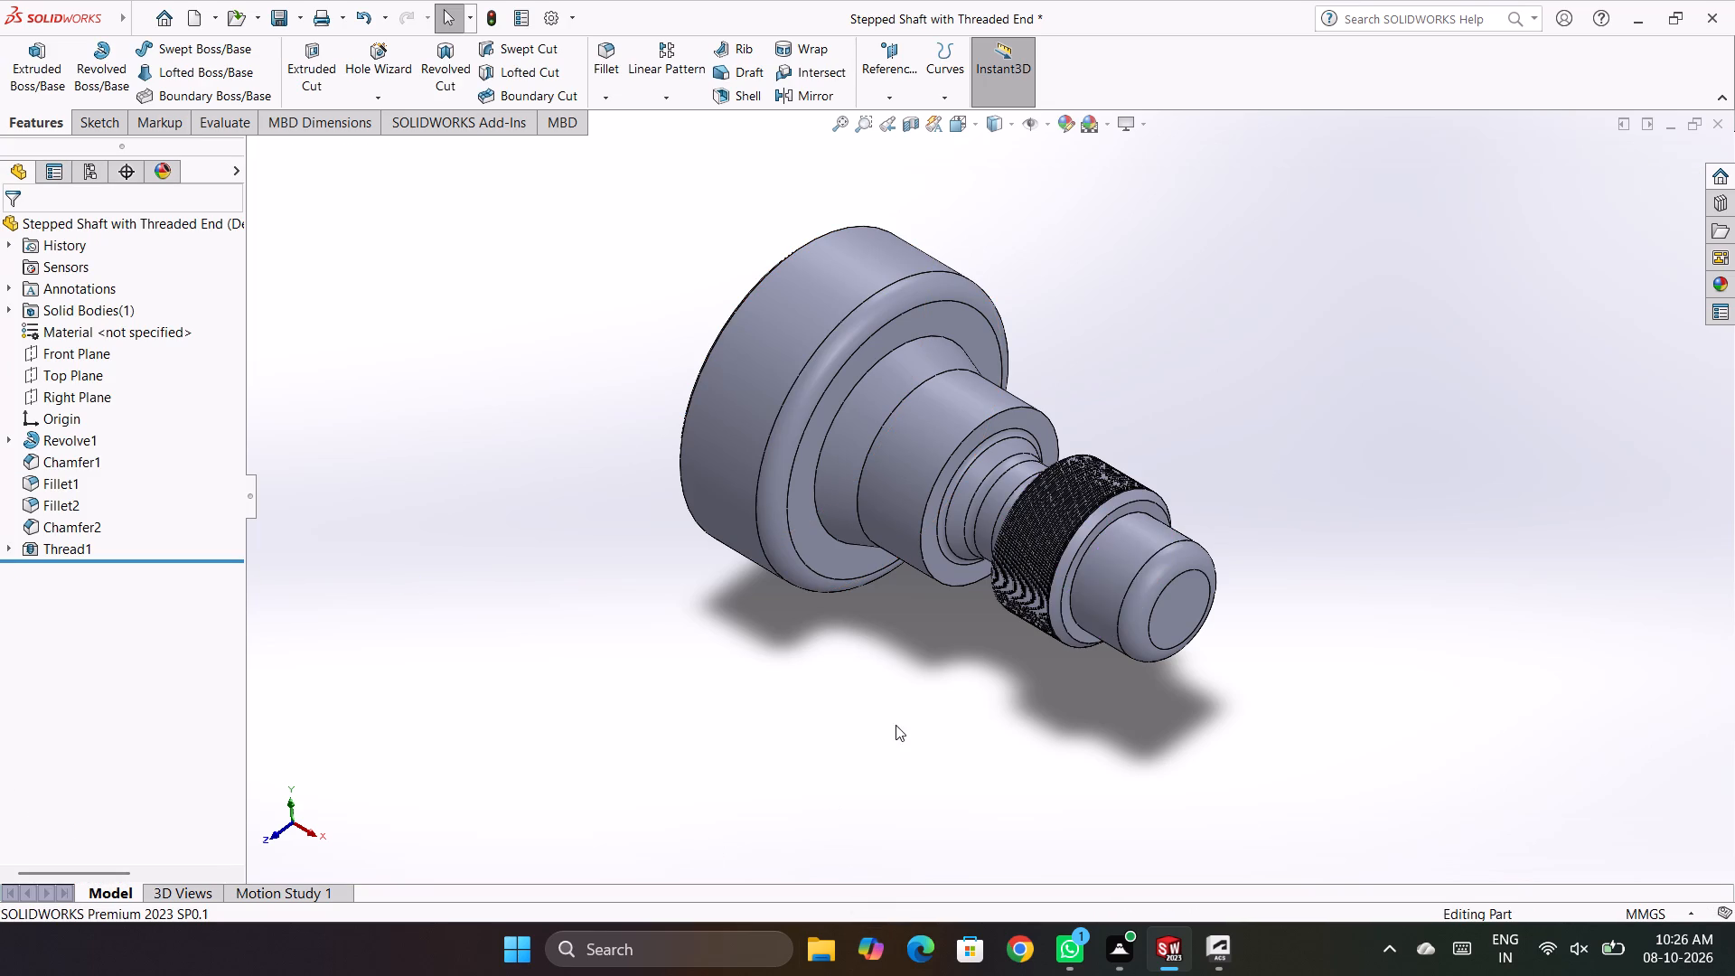
Edit the thread feature and change its specification type to Metric Die.
scroll(1068, 714, up, 2)
middle_drag(1014, 681, 1066, 636)
scroll(1070, 520, down, 6)
scroll(1028, 585, down, 3)
click(915, 685)
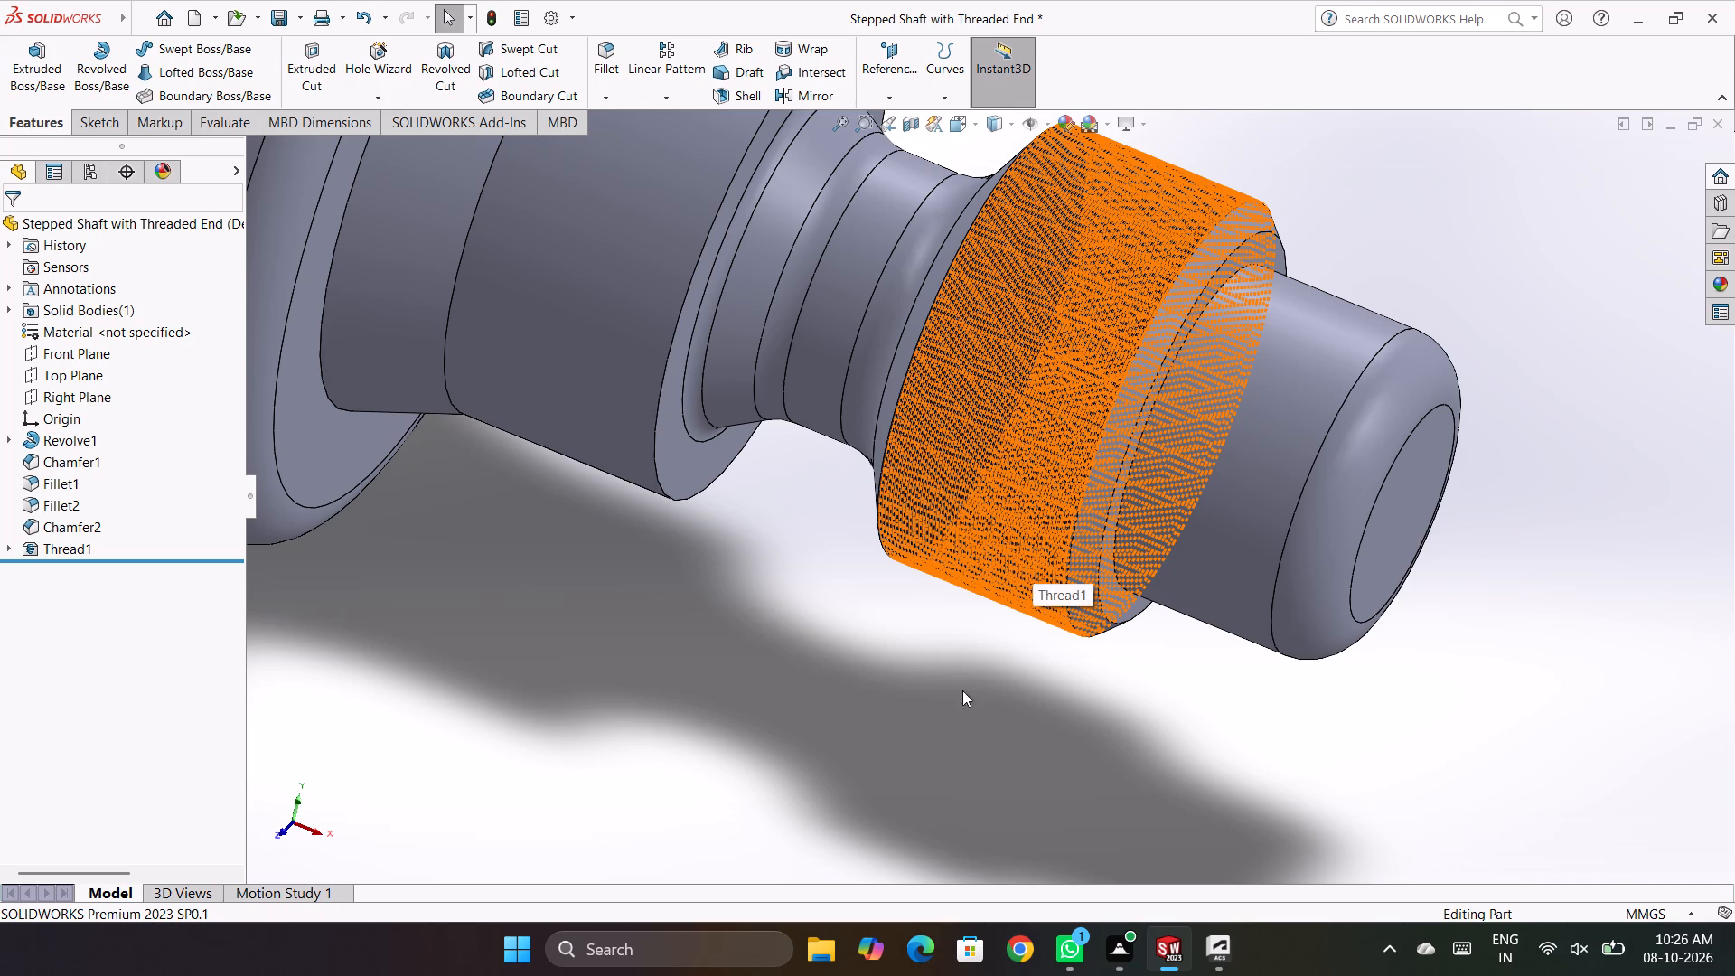
right_click(947, 516)
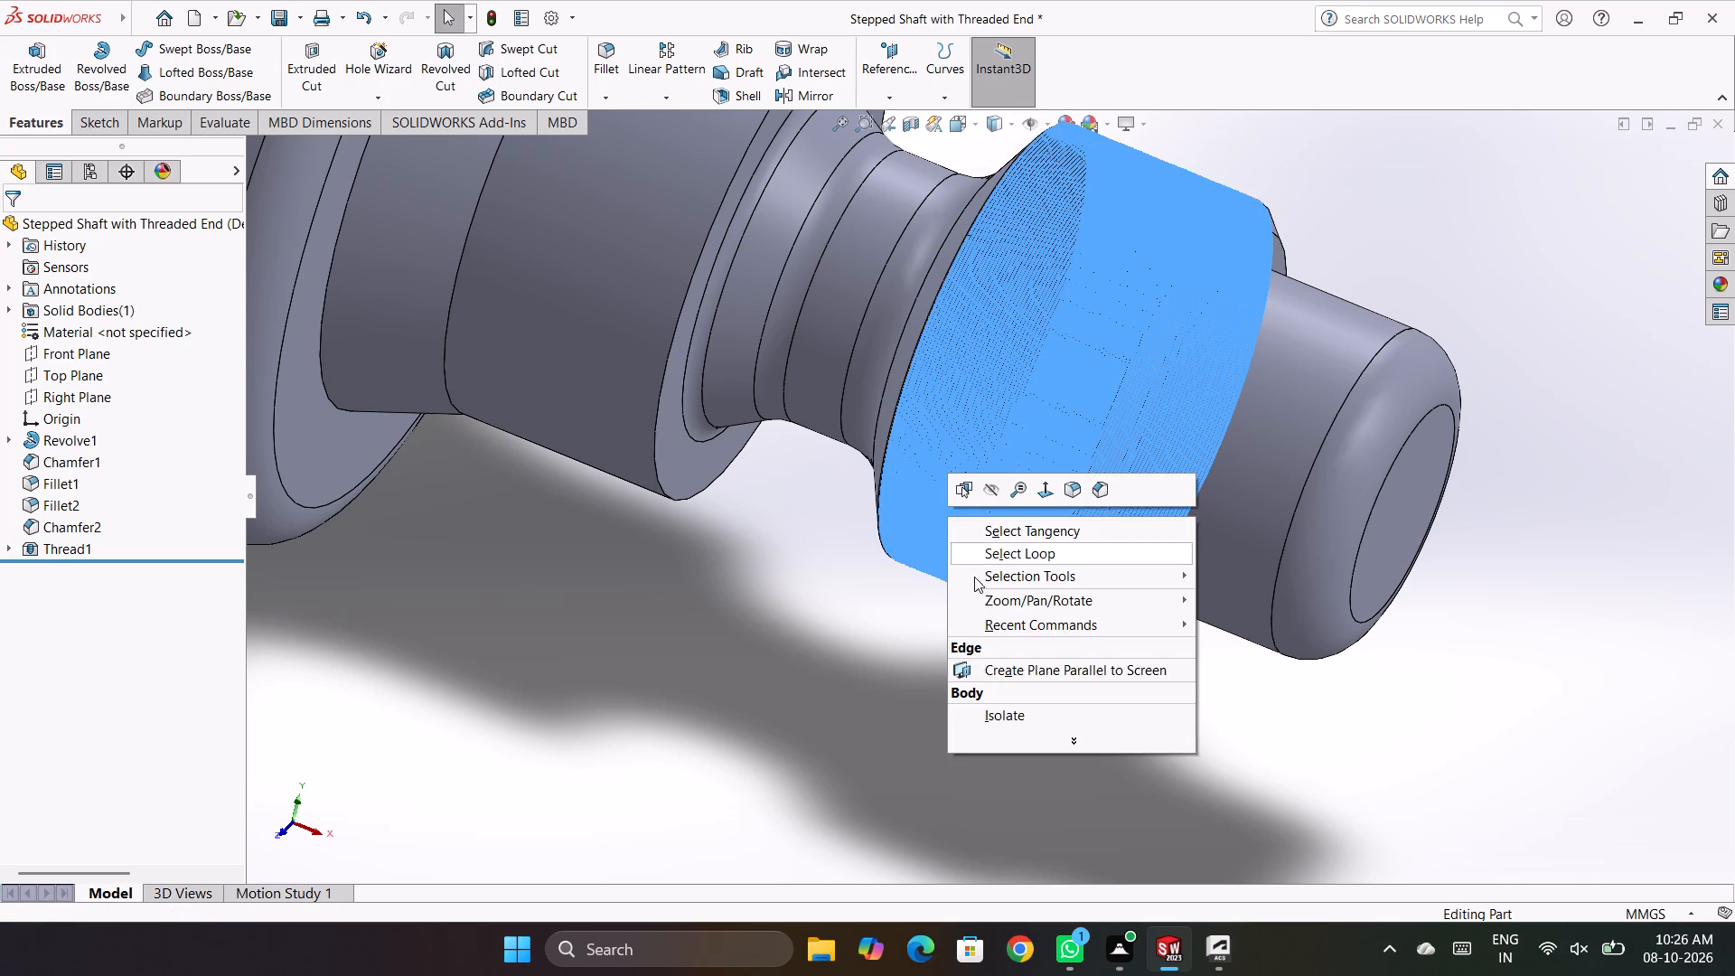
click(762, 589)
double_click(925, 501)
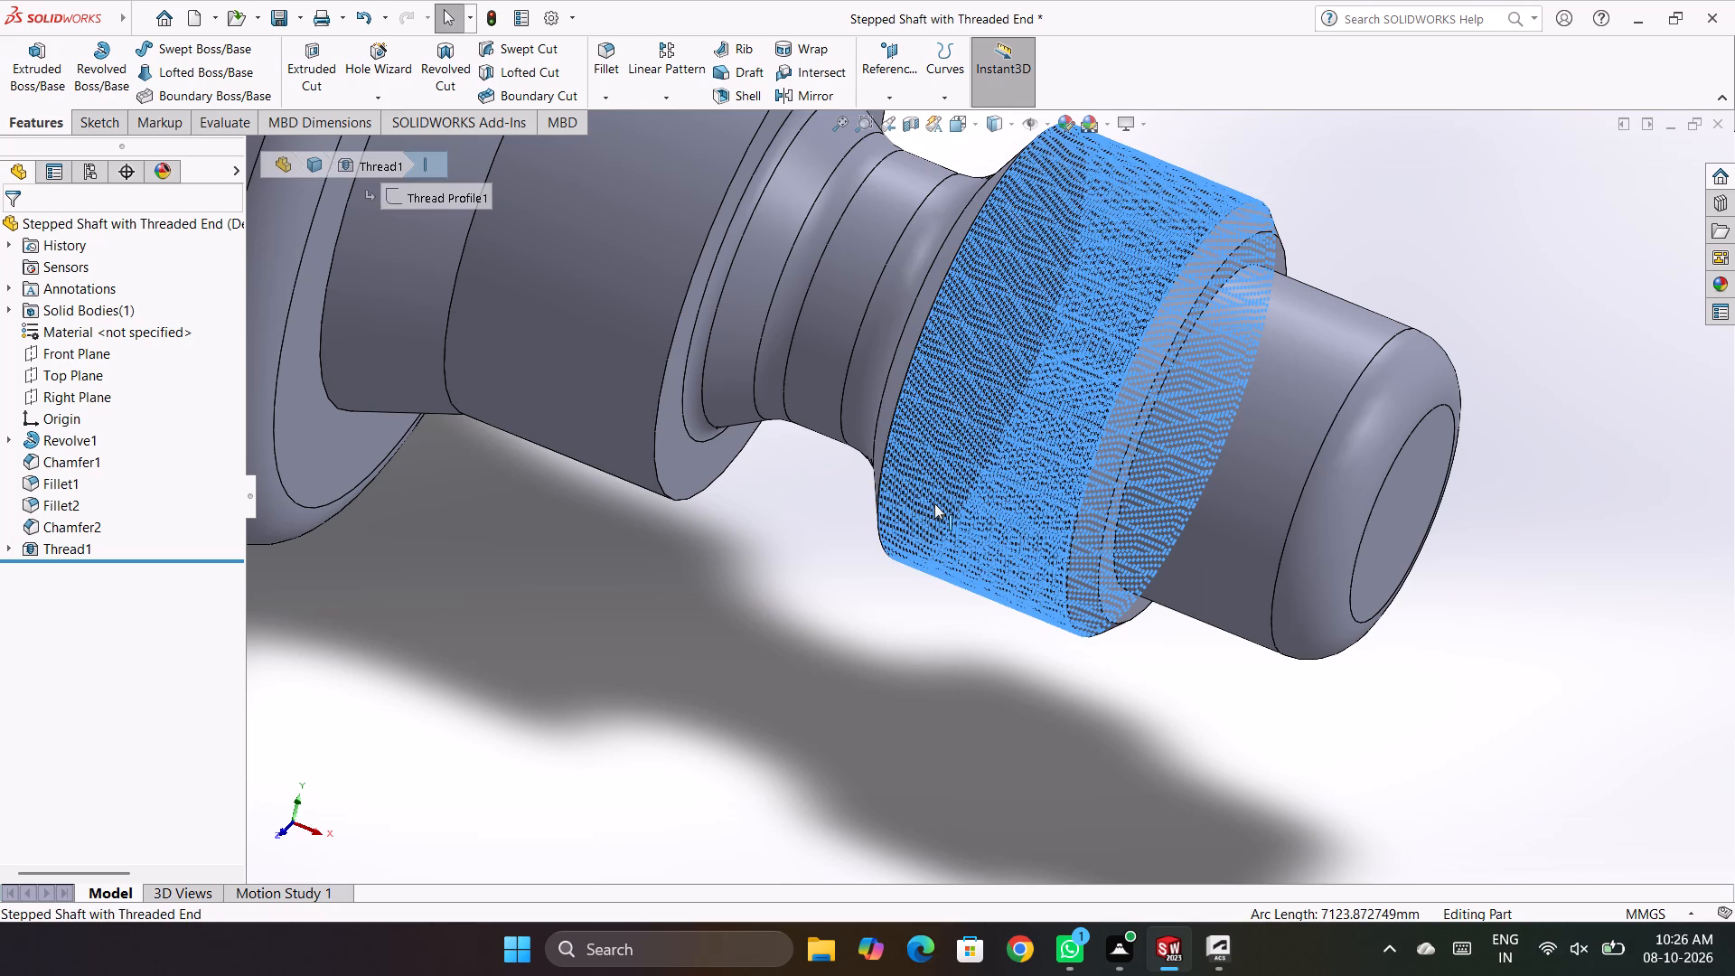
click(569, 633)
right_click(49, 547)
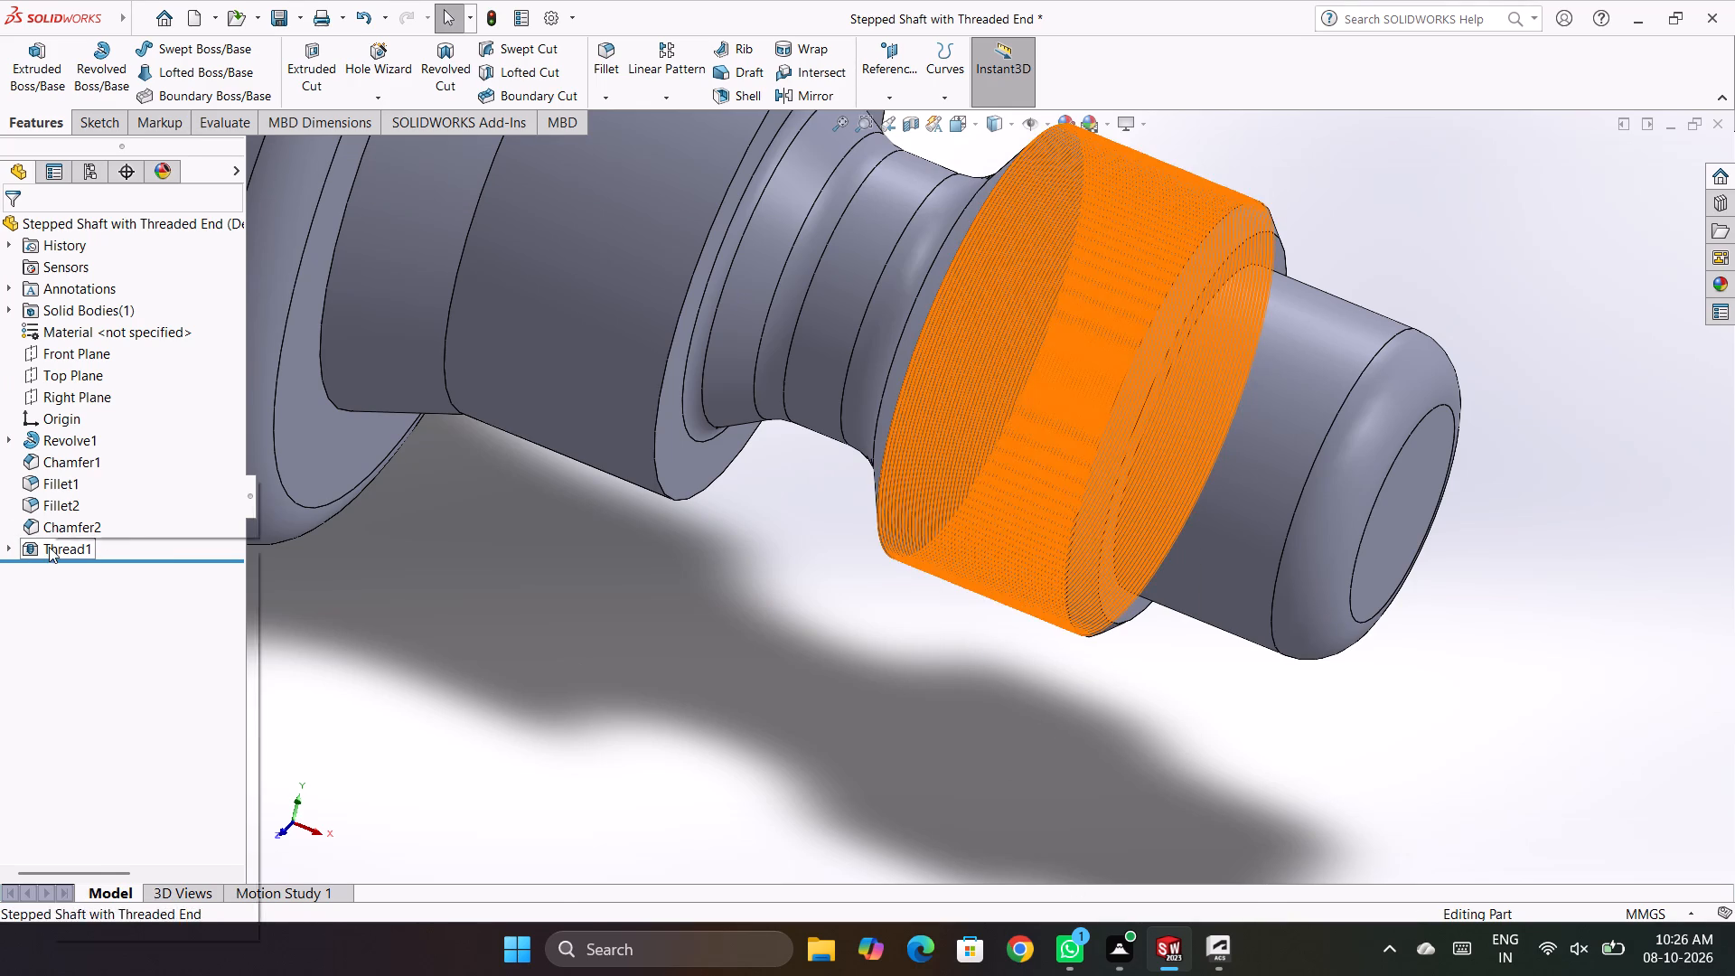
click(67, 497)
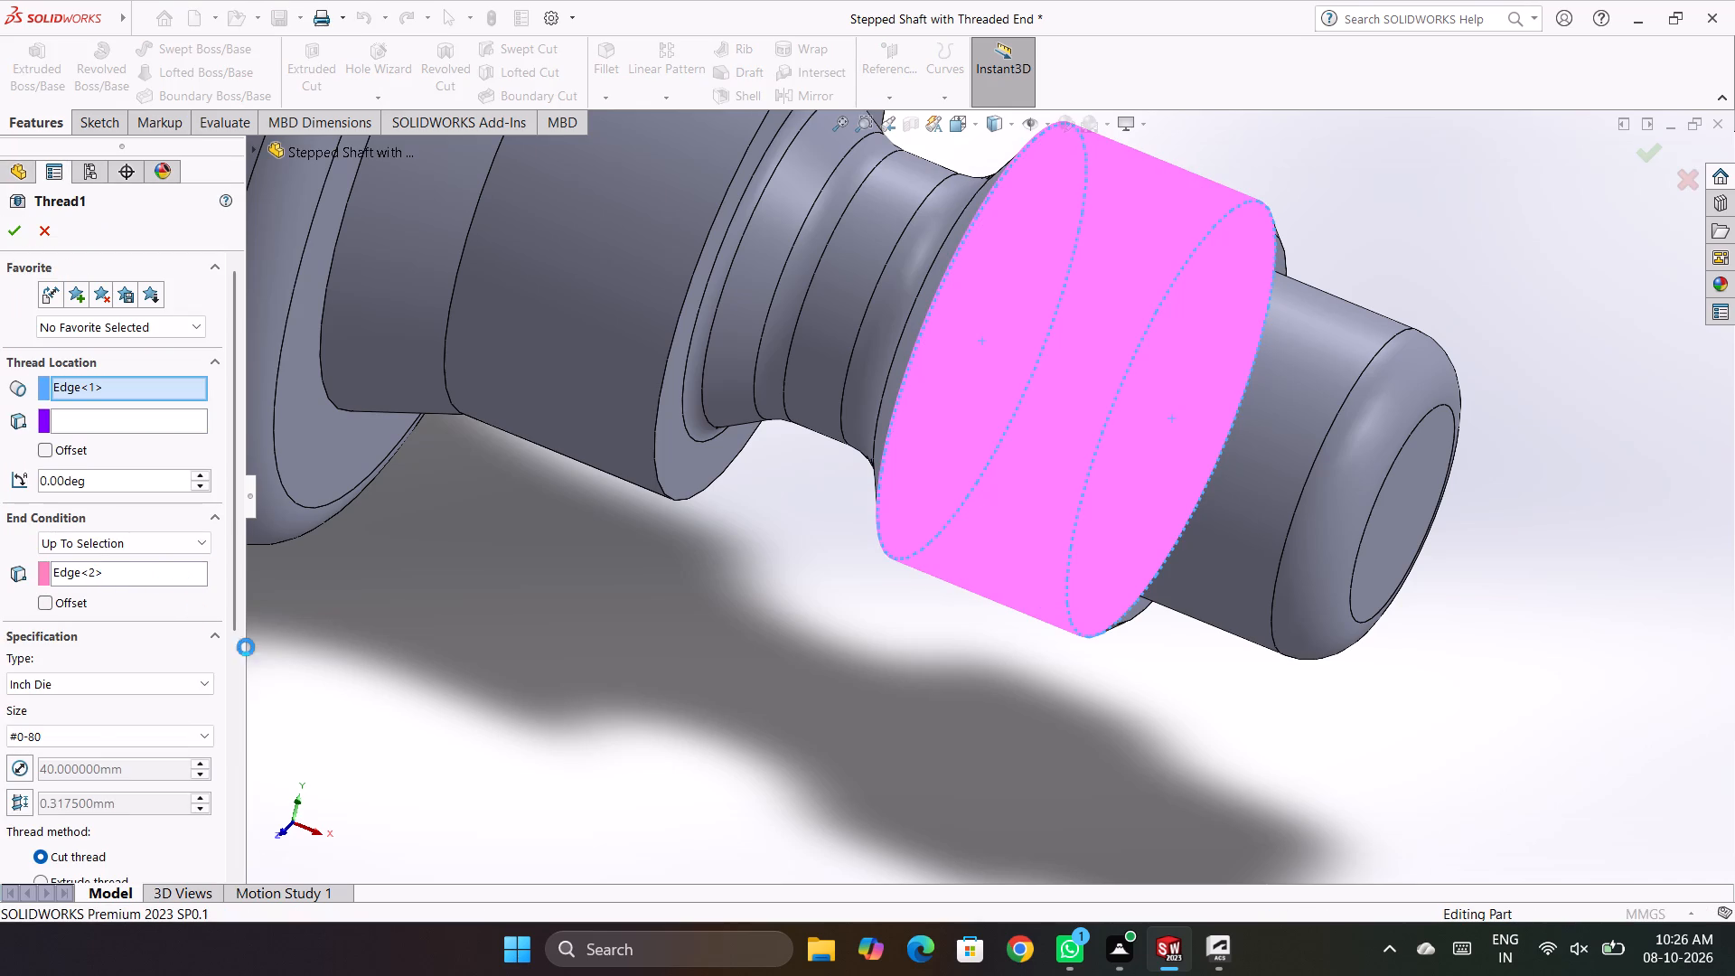
scroll(401, 603, down, 1)
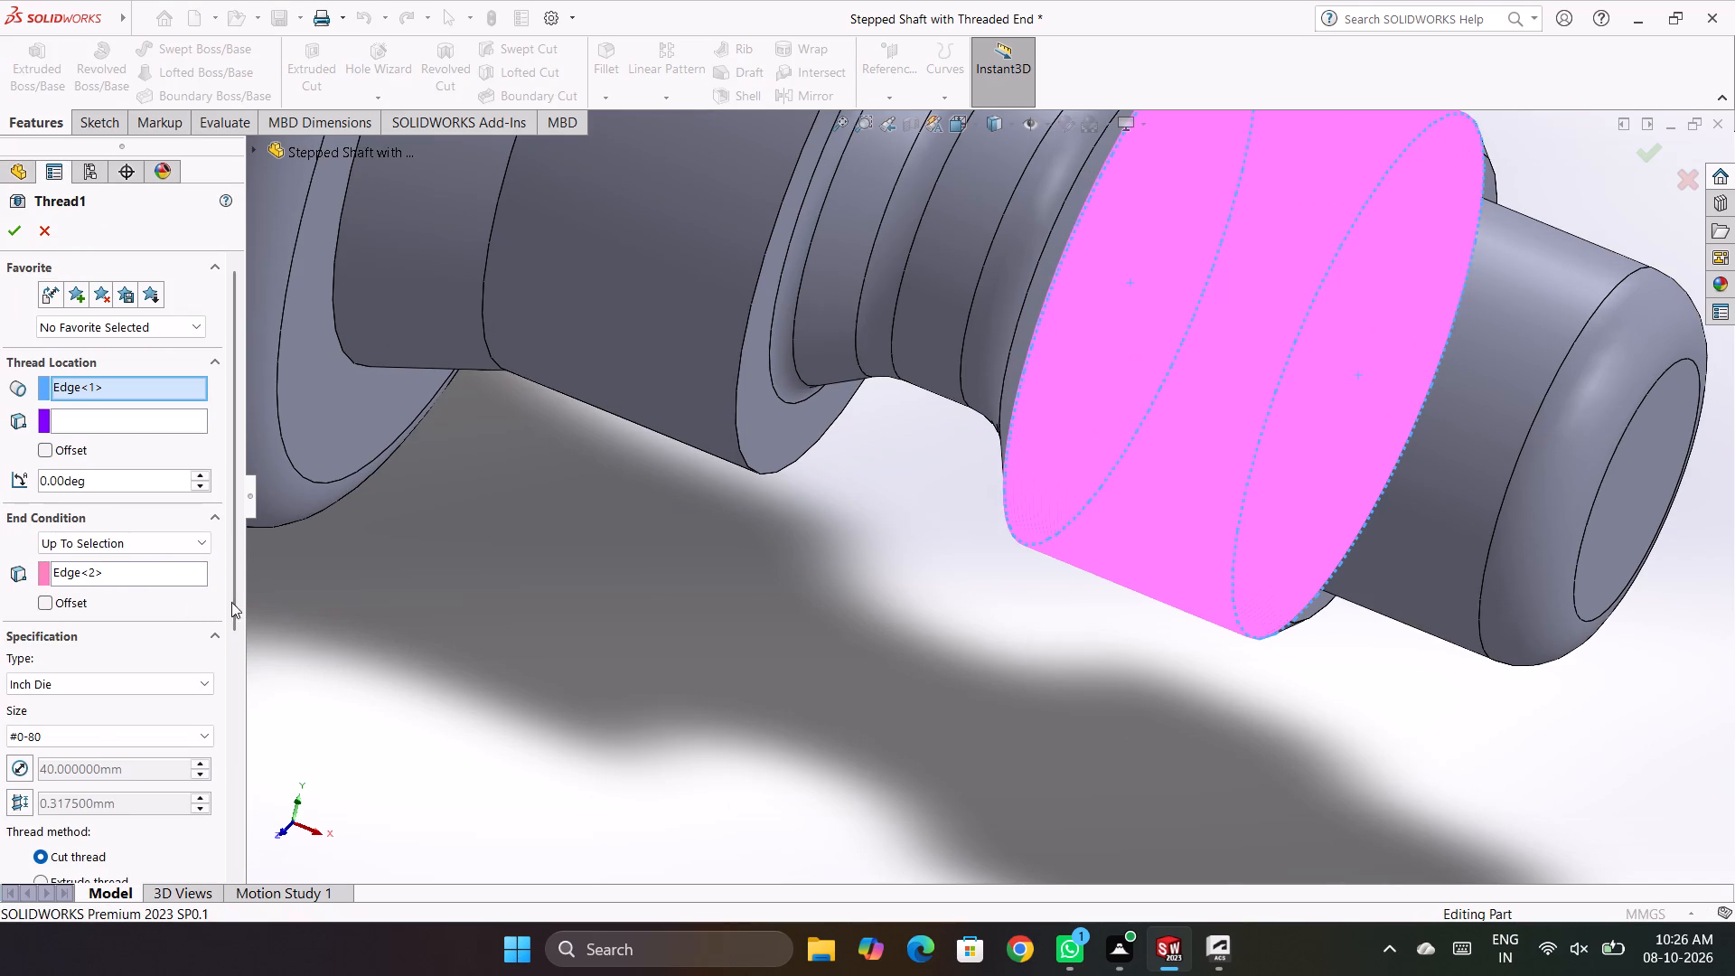
click(104, 685)
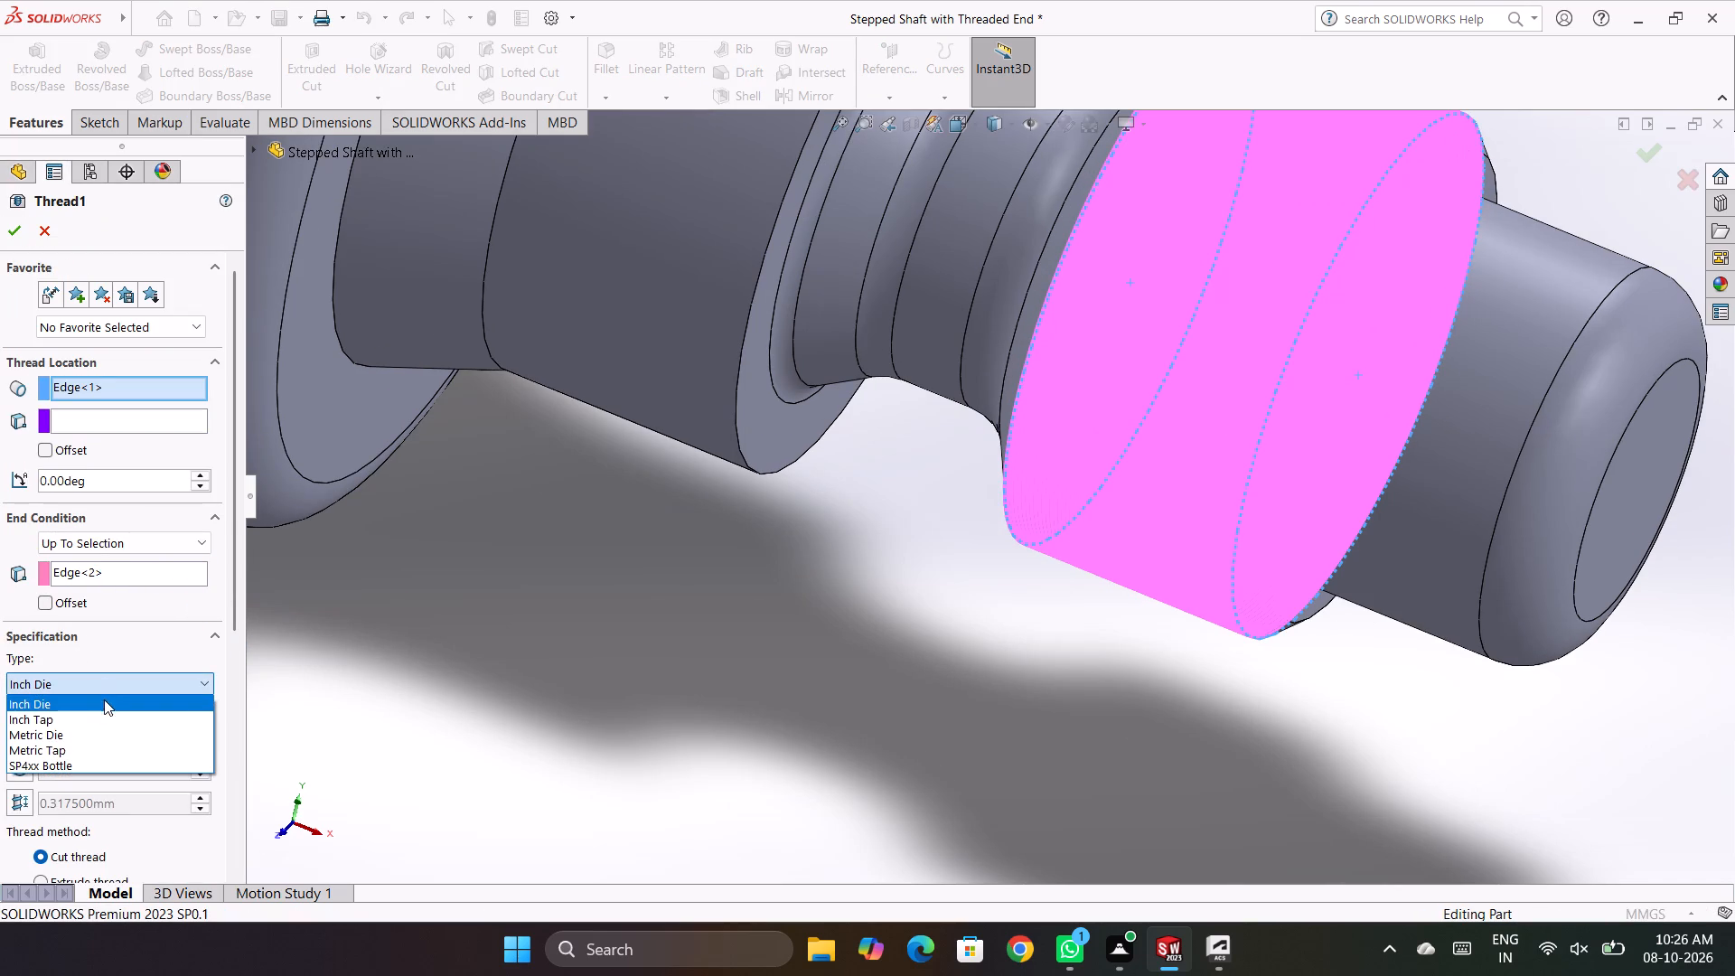
click(98, 727)
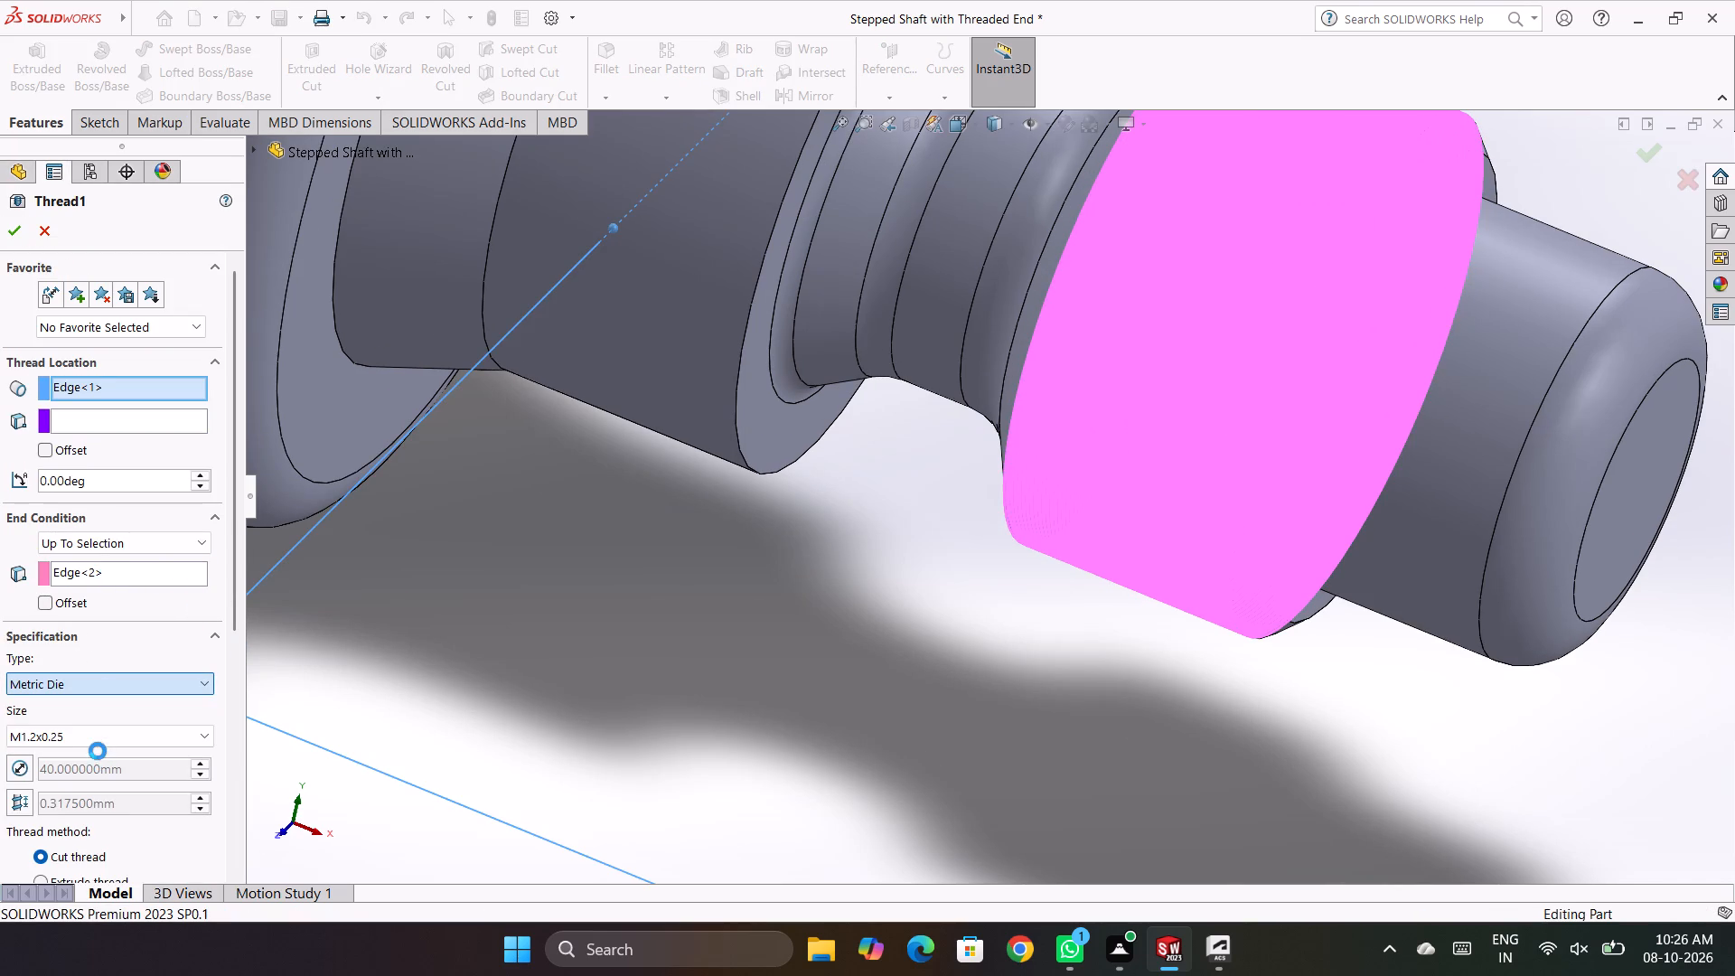
Set the thread size to M39x2.0.
click(102, 745)
click(103, 737)
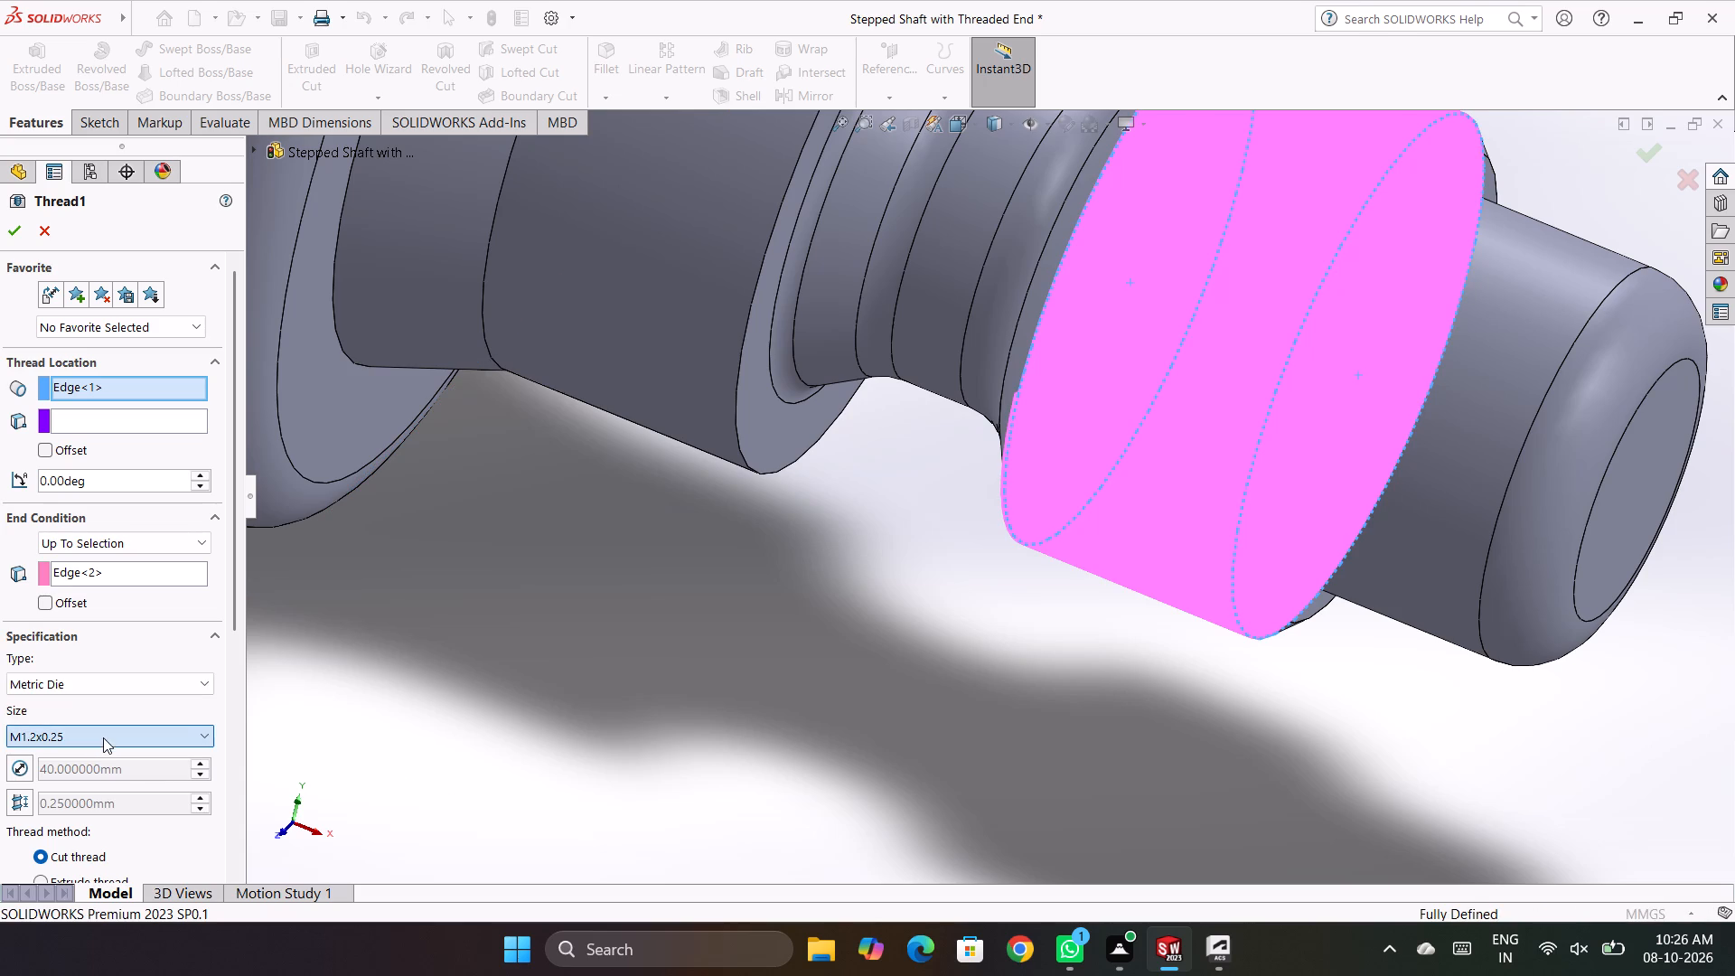
click(103, 737)
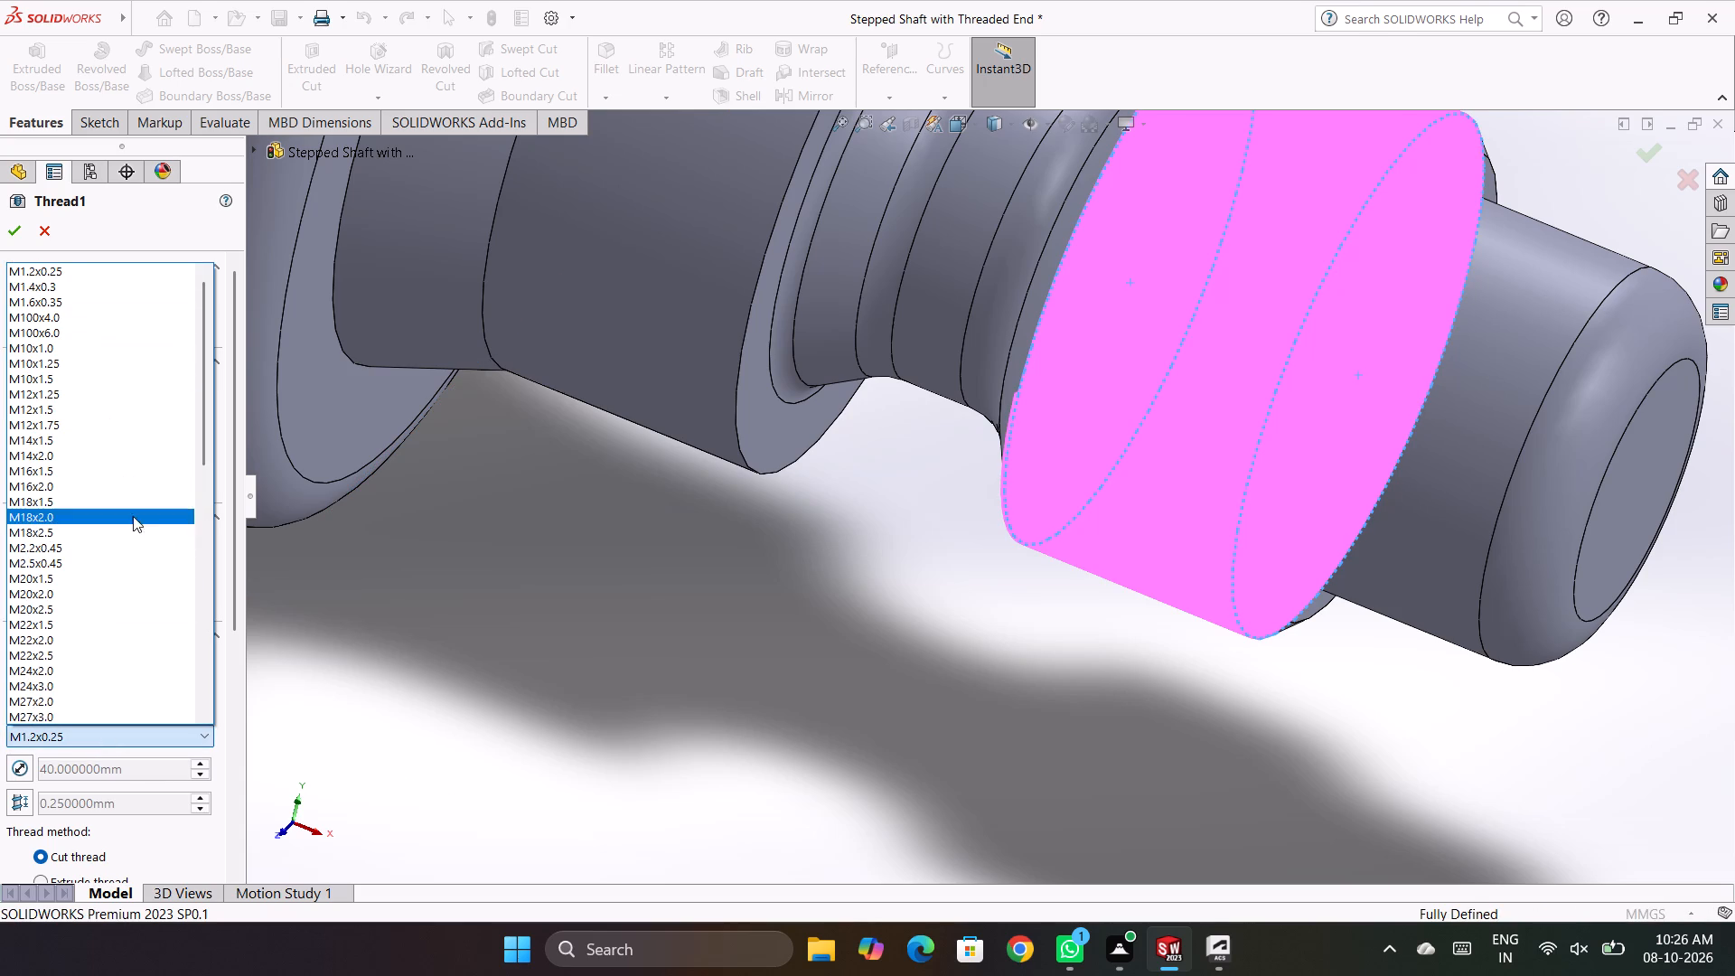
scroll(63, 659, down, 4)
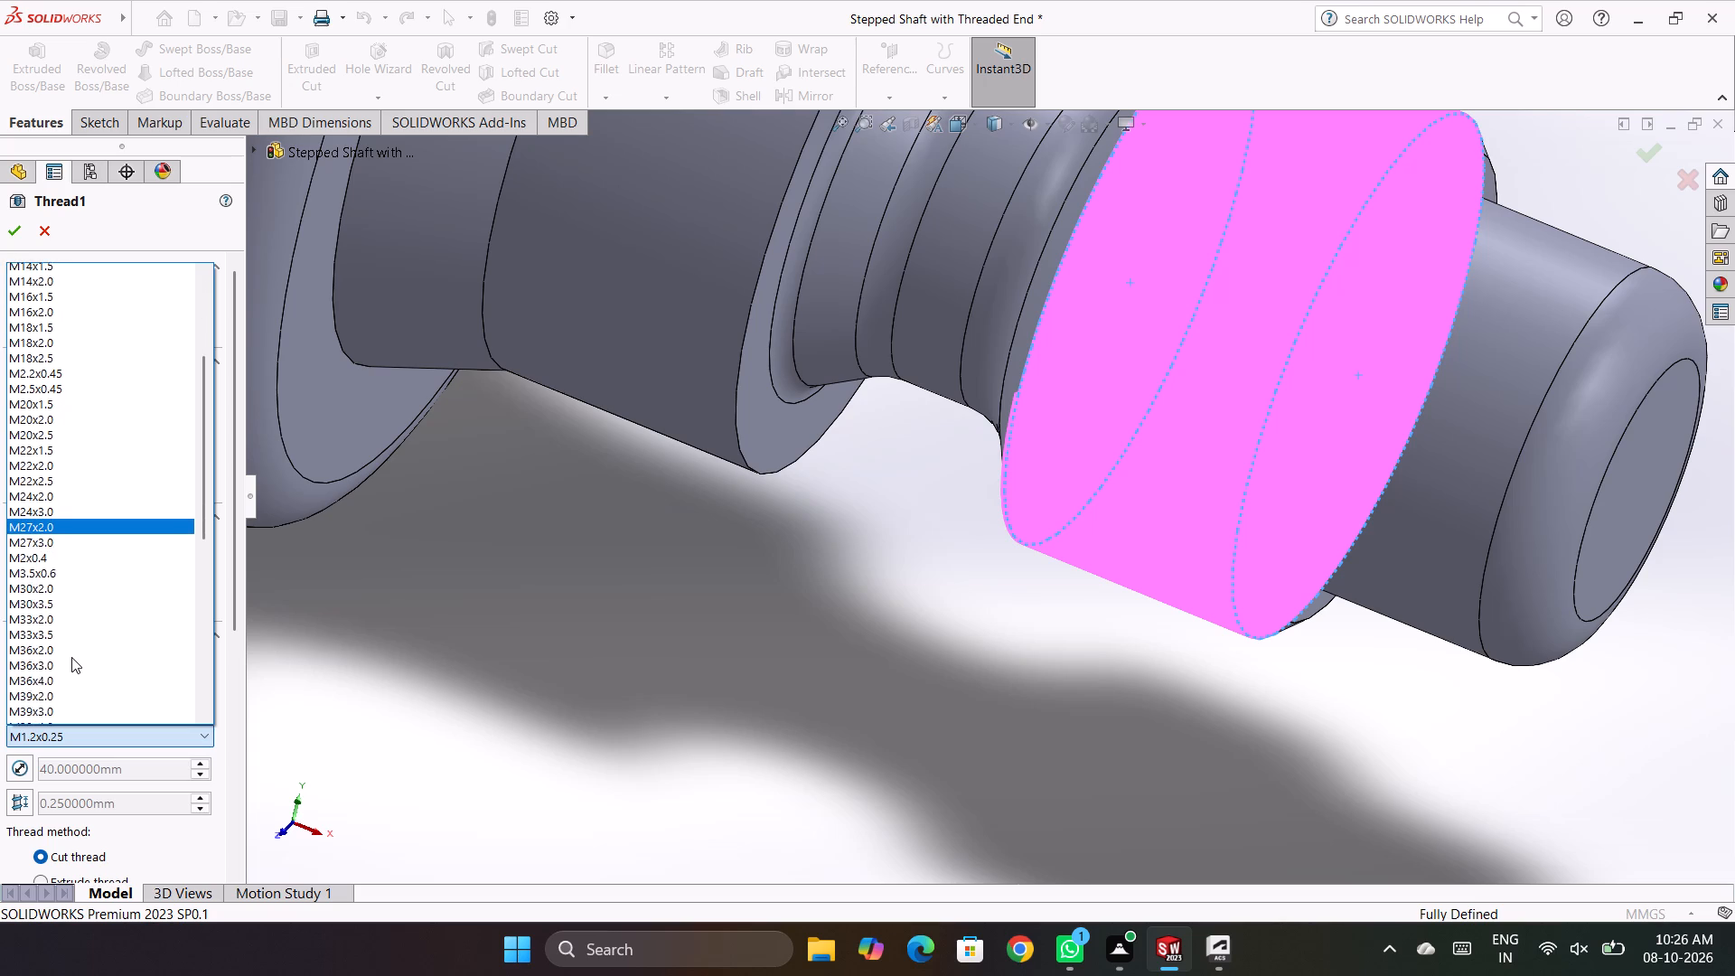
scroll(71, 657, down, 1)
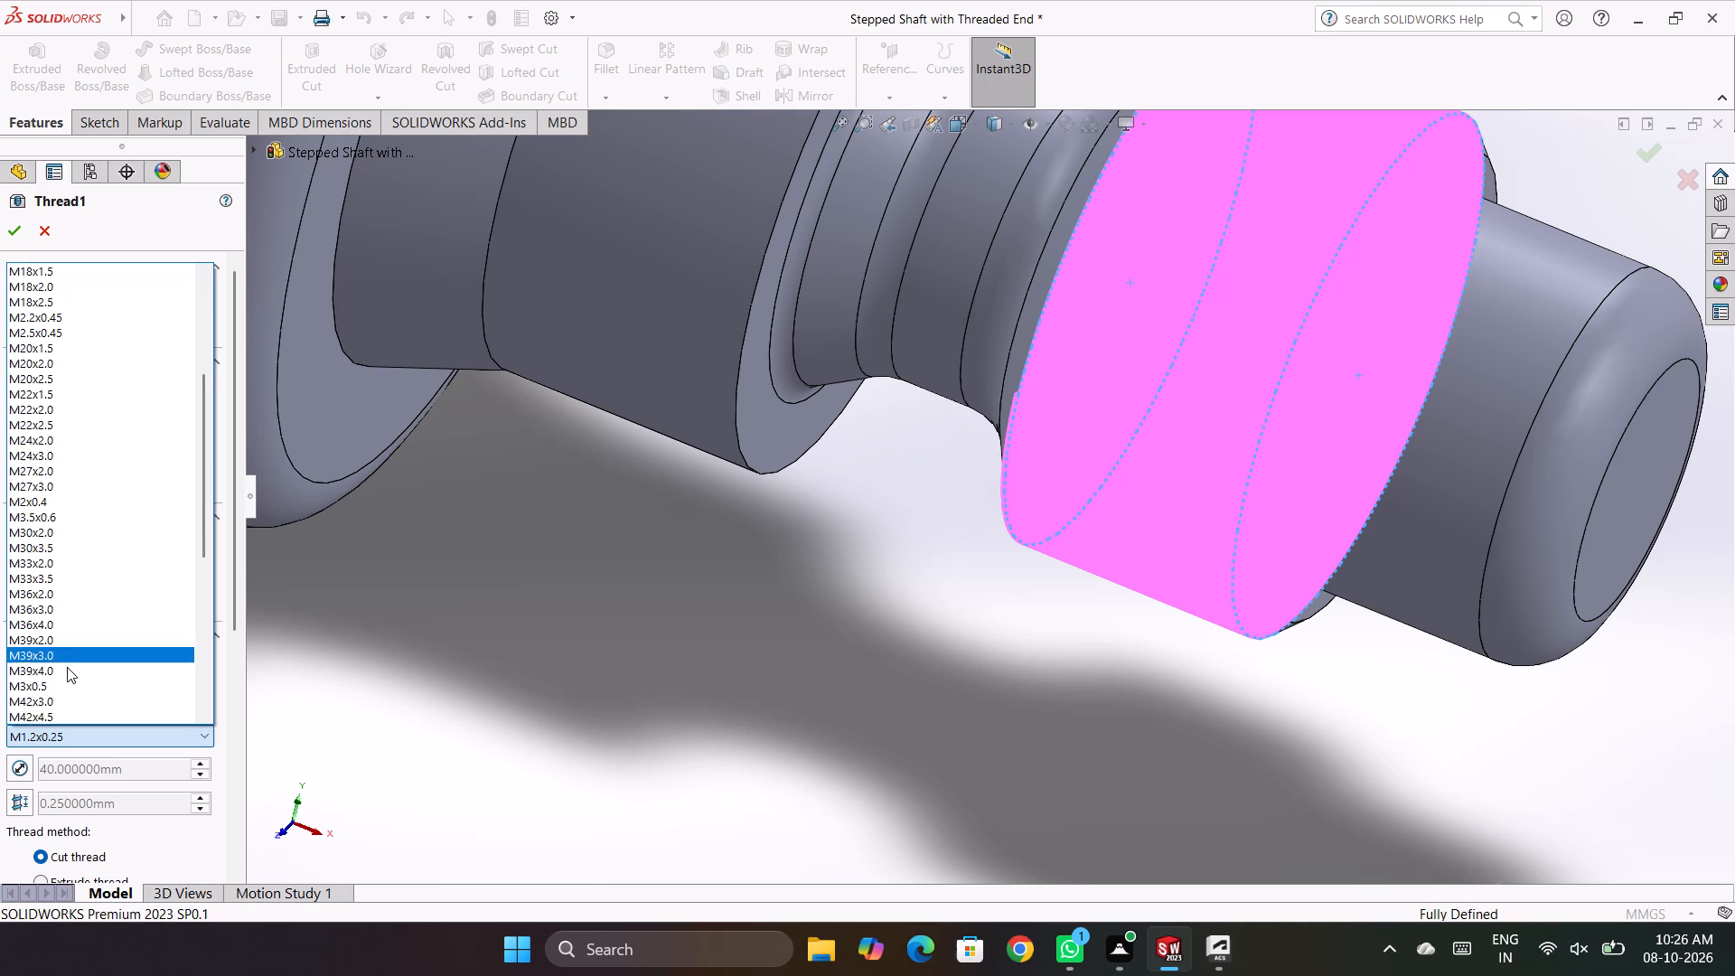
scroll(55, 680, down, 3)
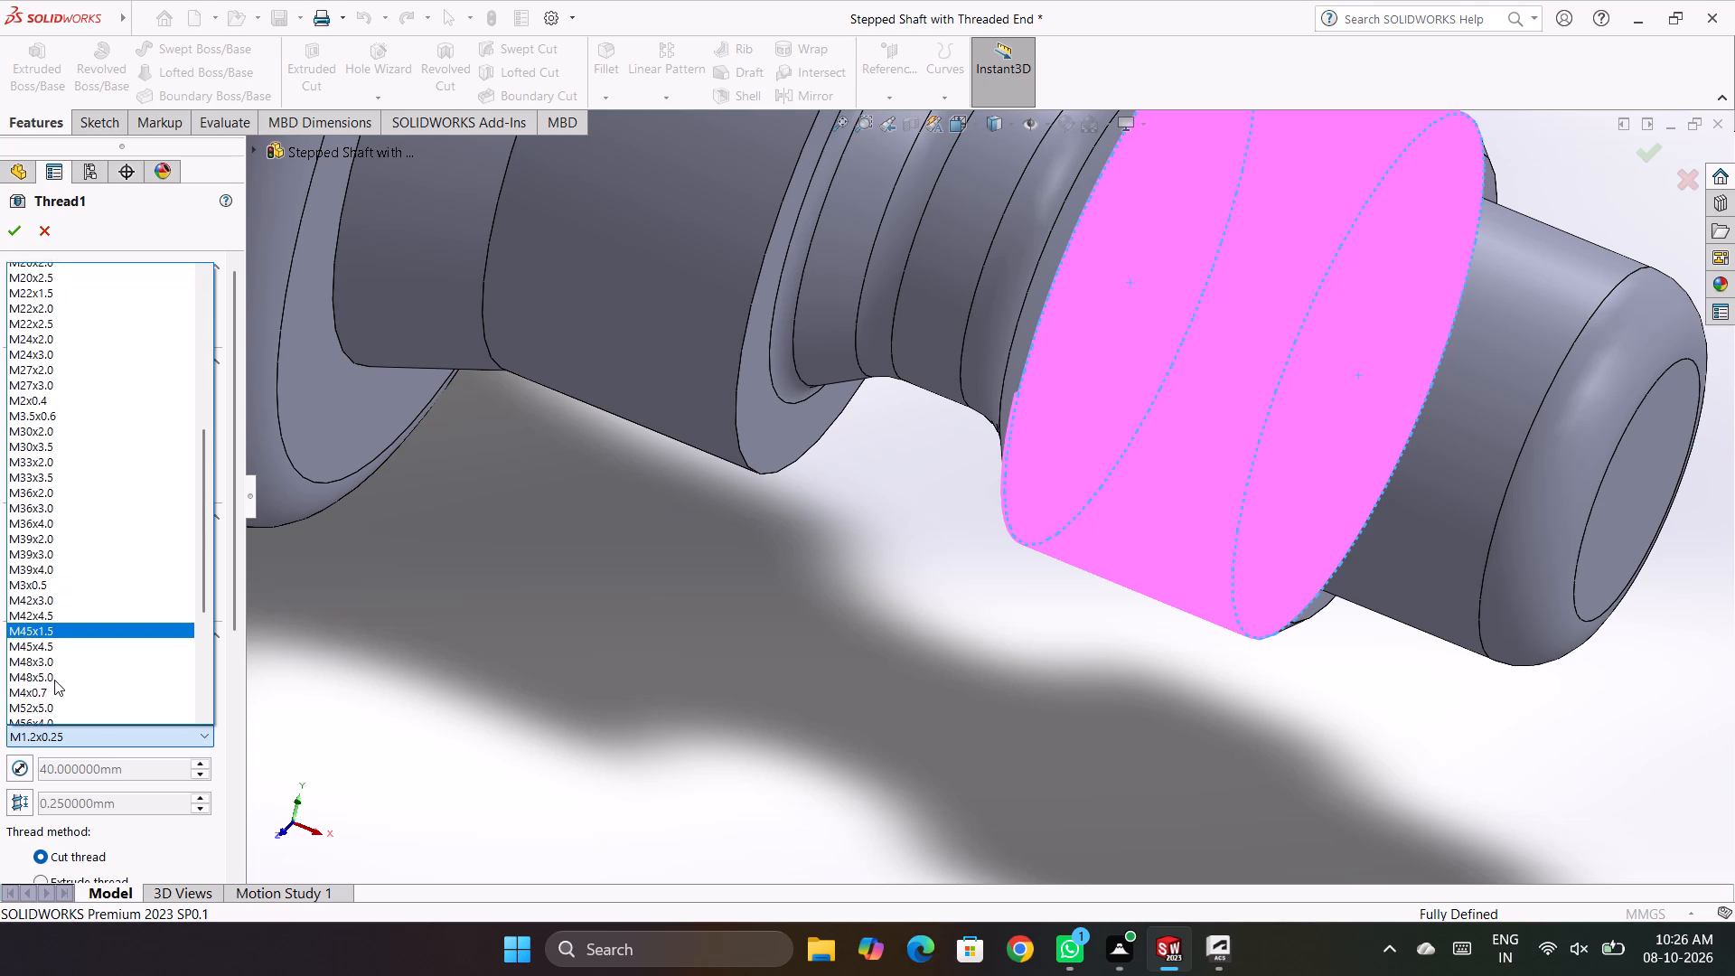
scroll(54, 680, down, 1)
scroll(49, 605, down, 1)
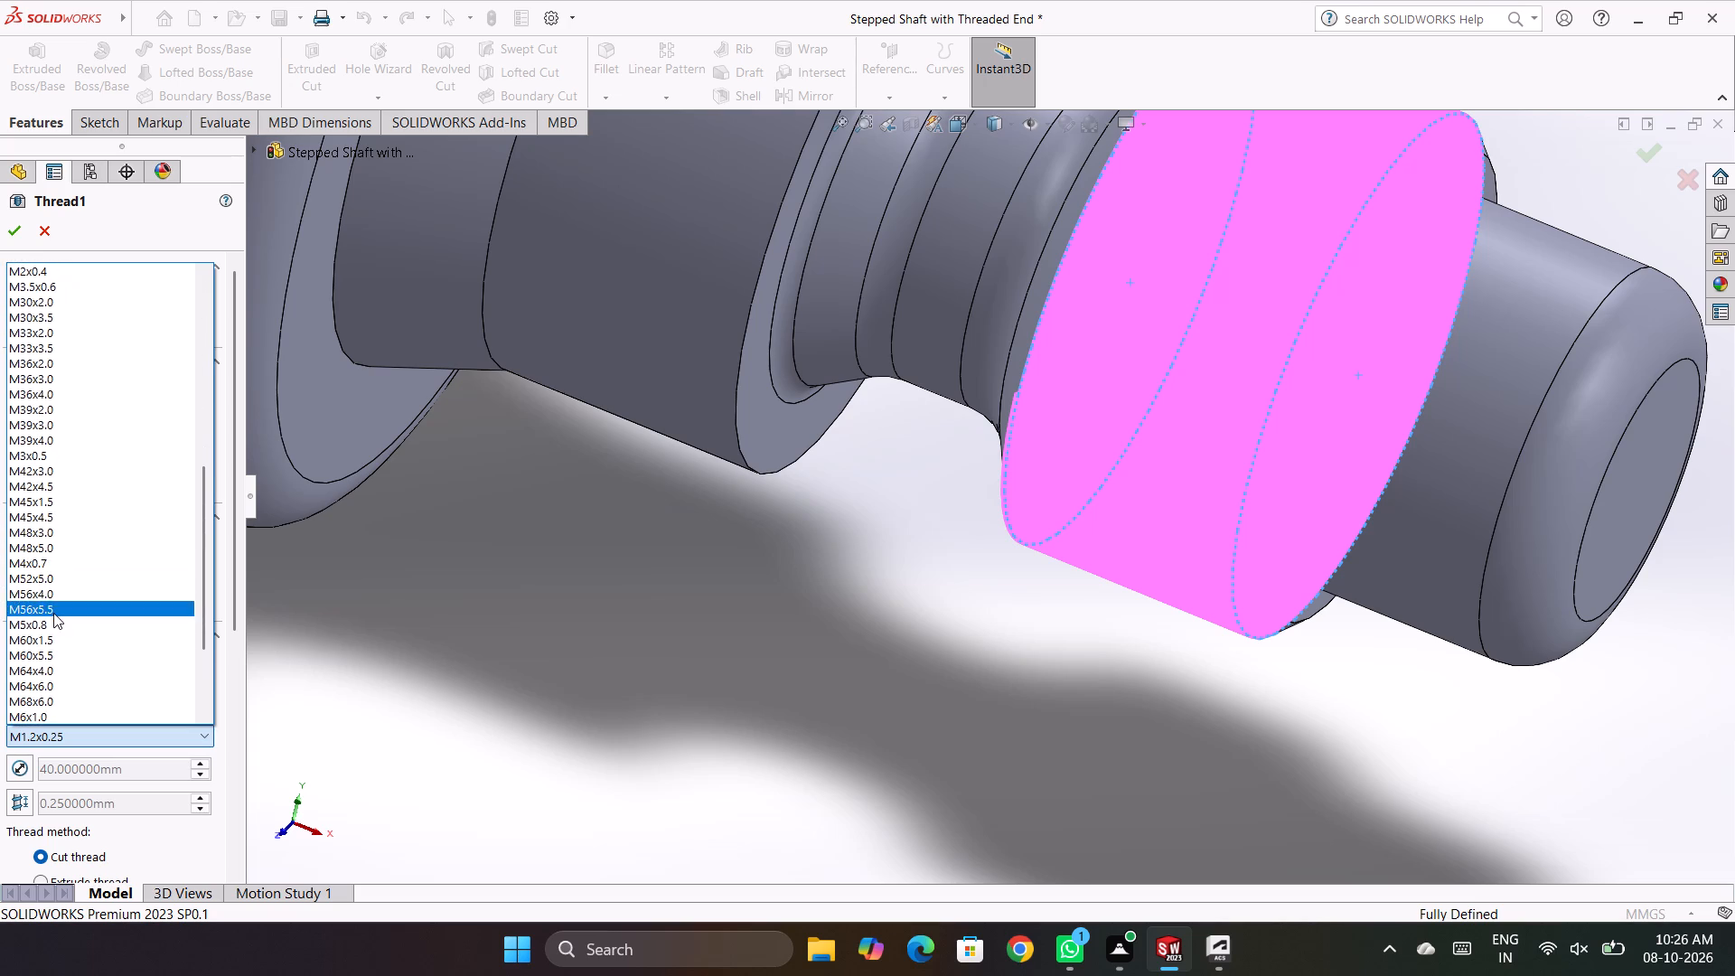
scroll(105, 673, down, 7)
scroll(99, 681, up, 5)
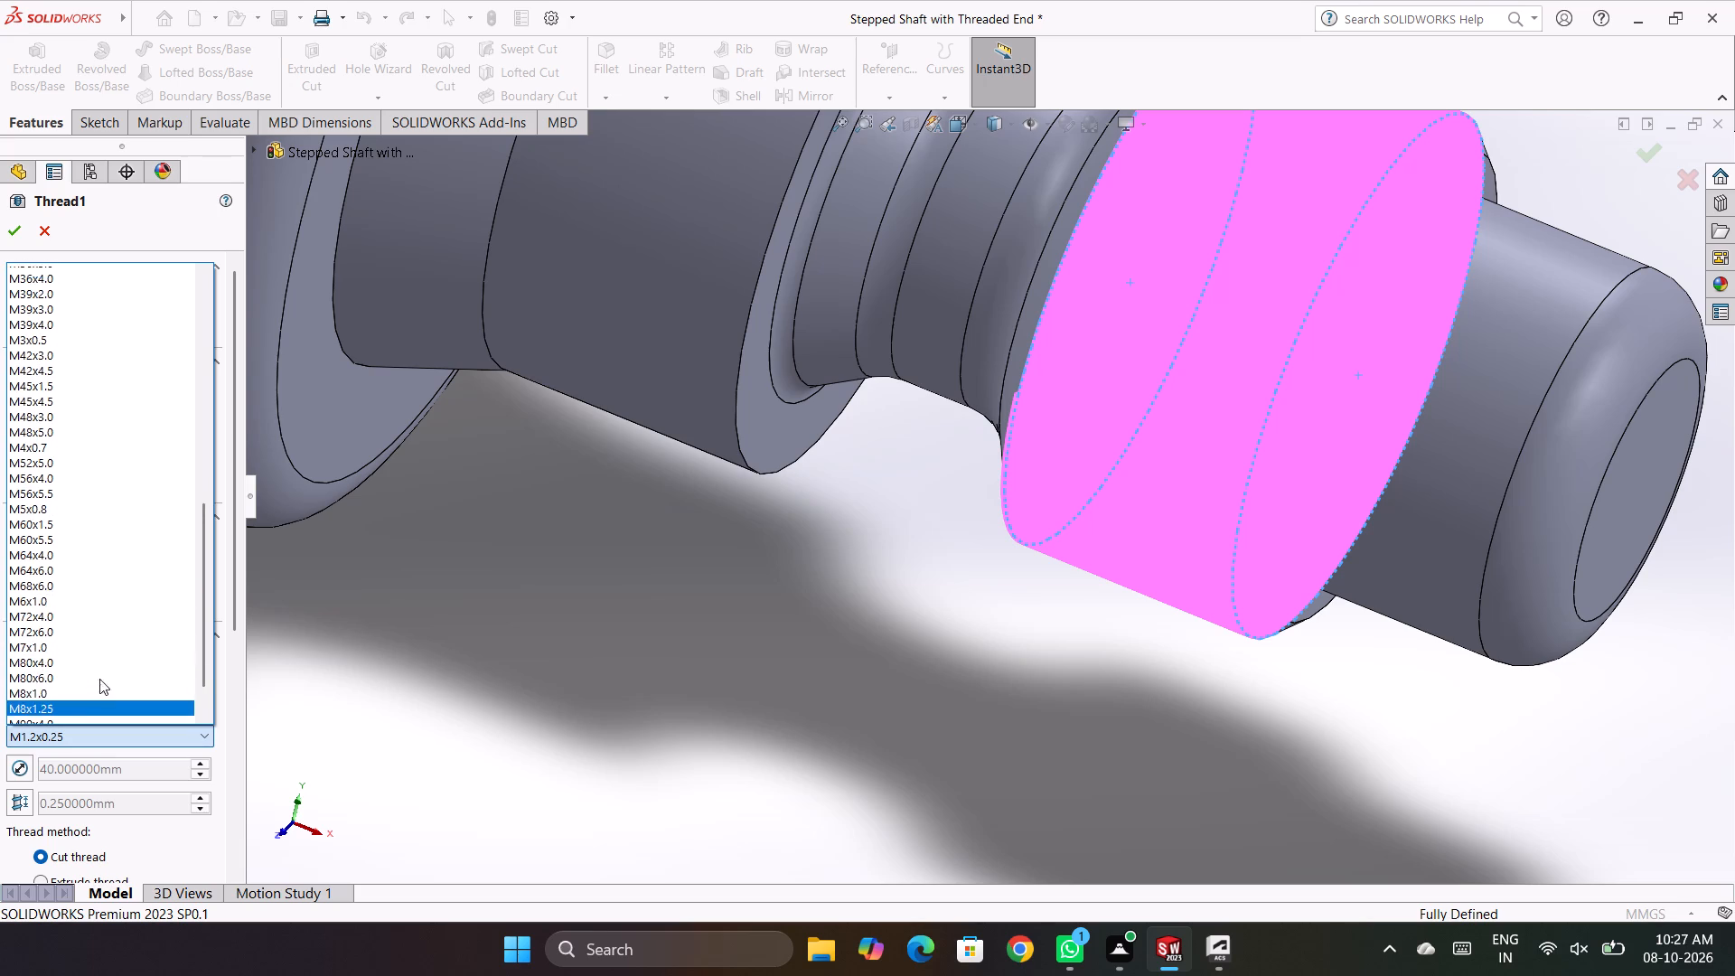
scroll(88, 537, up, 1)
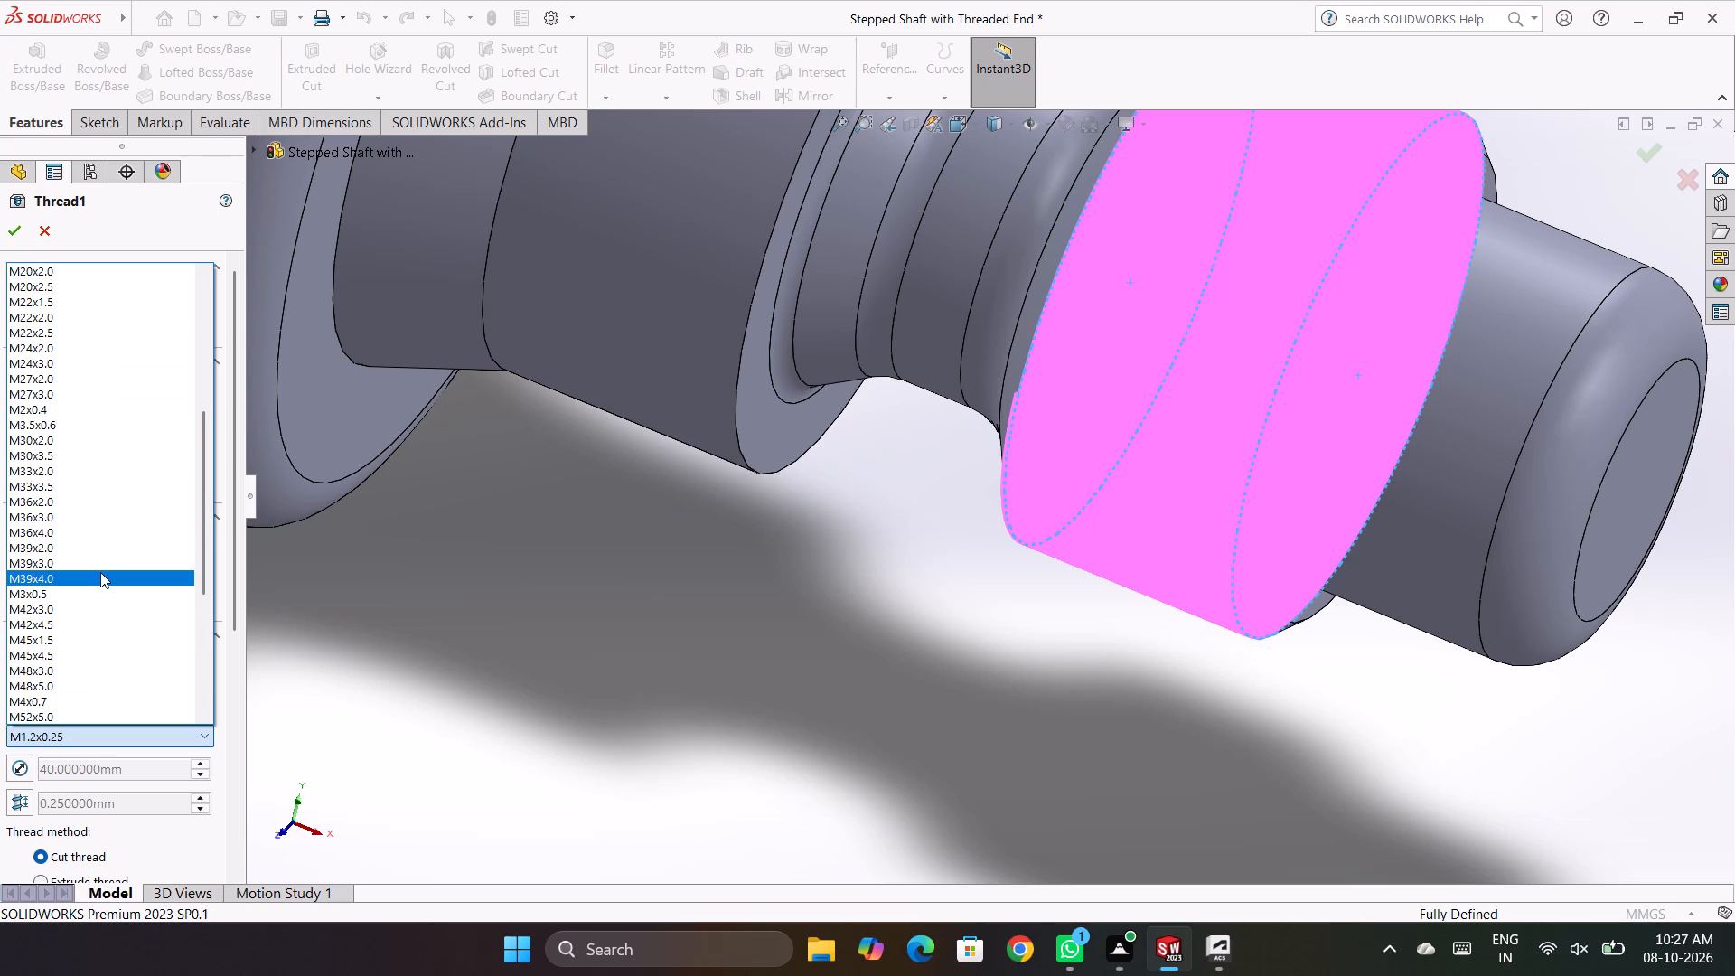
click(87, 548)
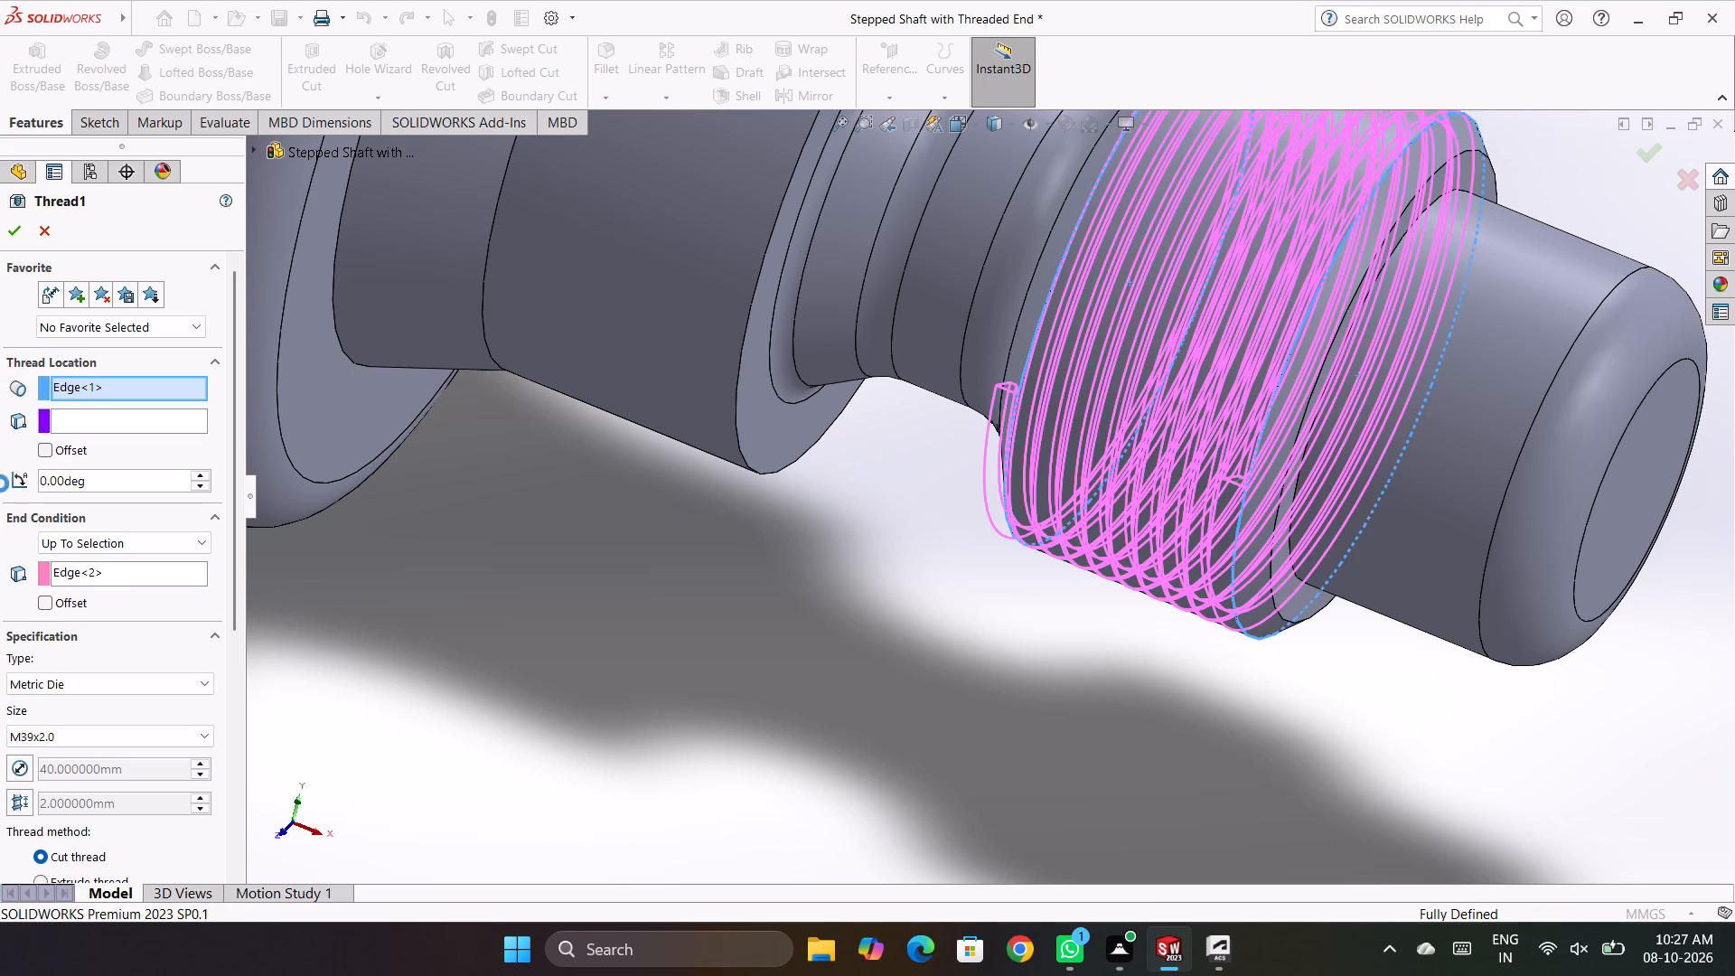
Look through the available Metric Die thread sizes without choosing a different one.
click(128, 728)
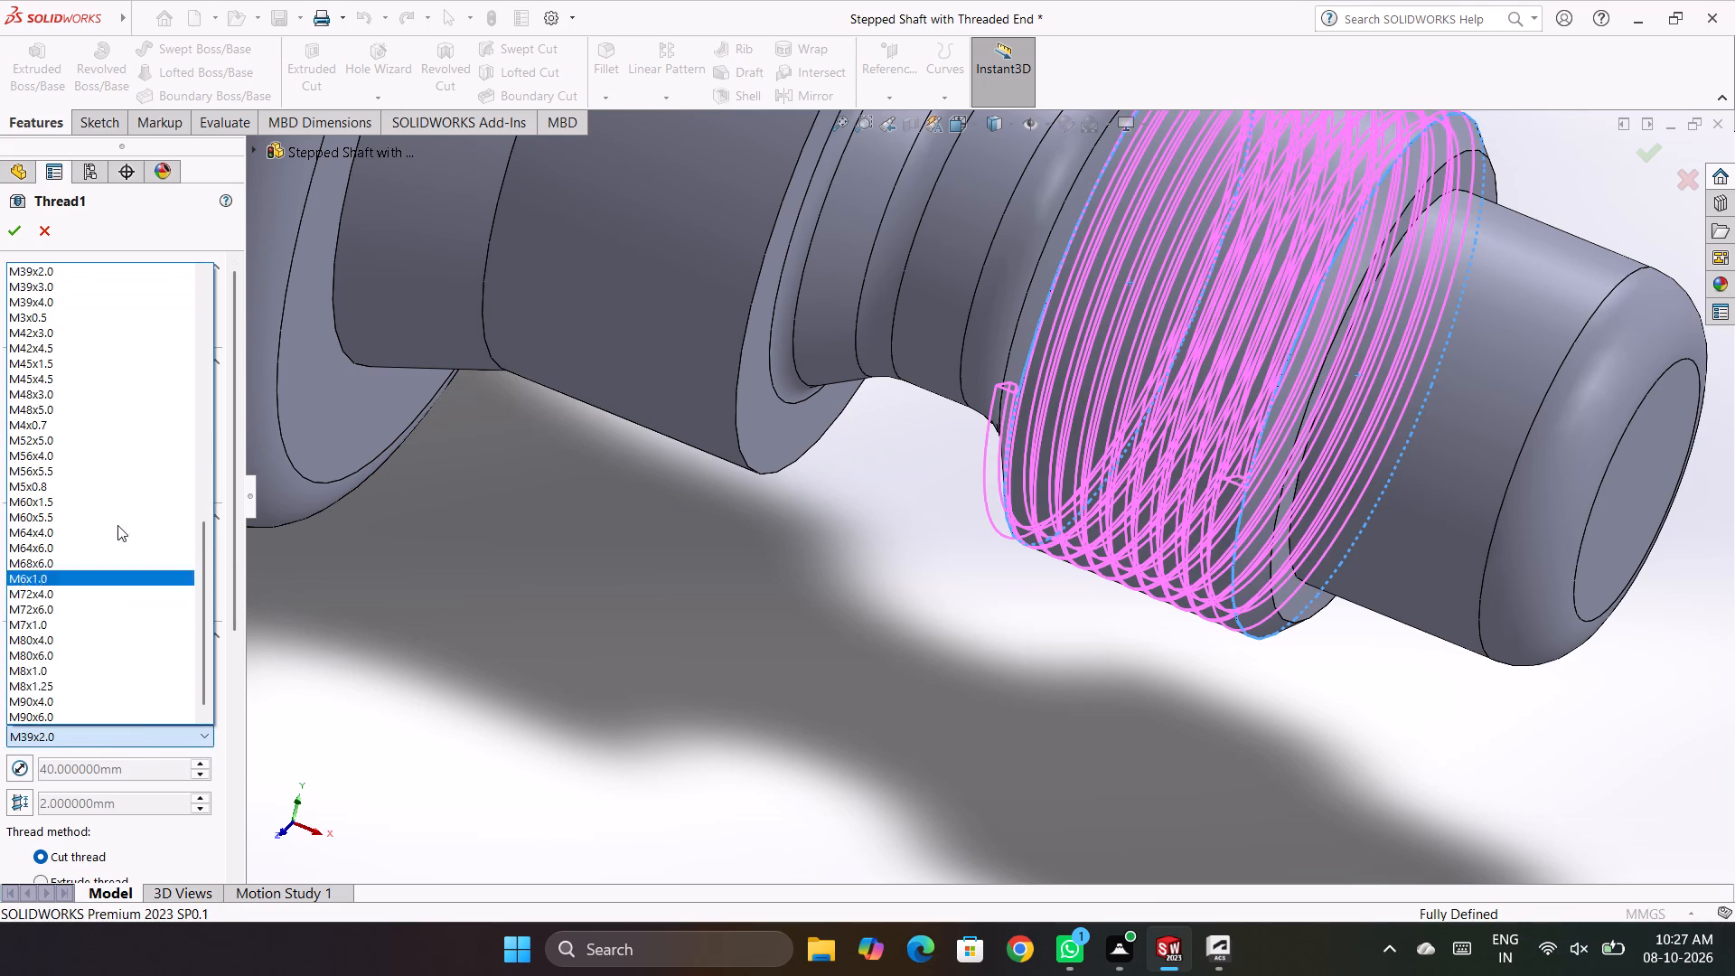
scroll(90, 393, up, 2)
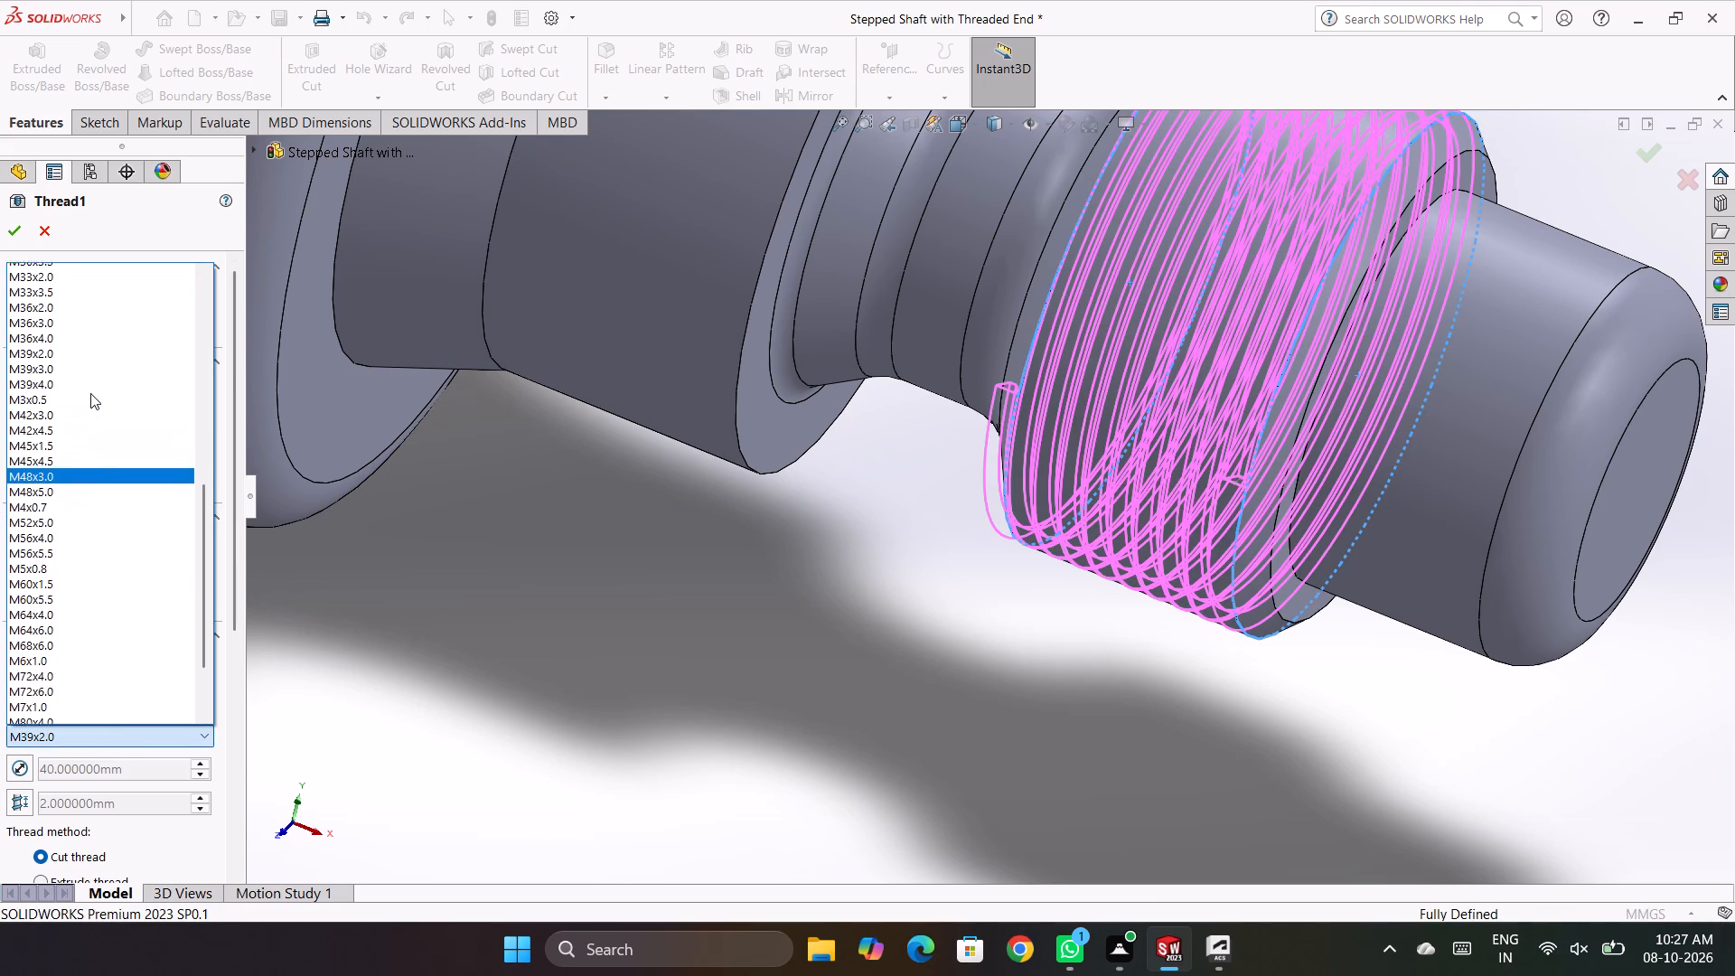
scroll(90, 393, up, 14)
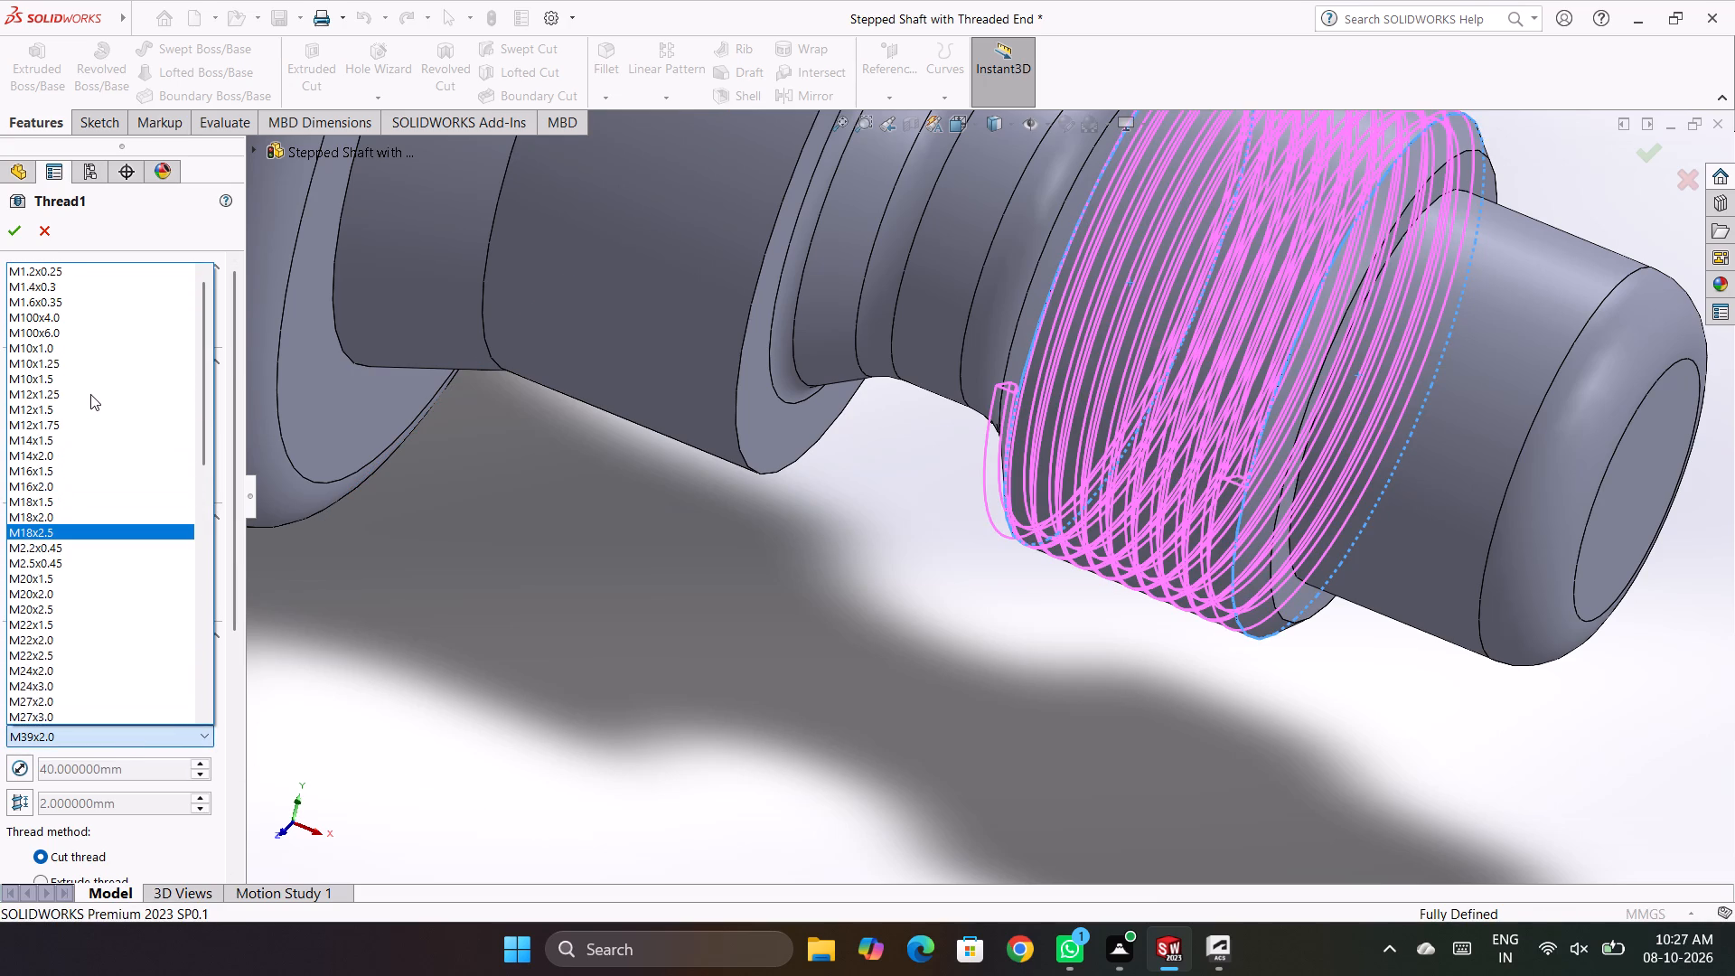
scroll(90, 394, up, 1)
scroll(72, 554, down, 4)
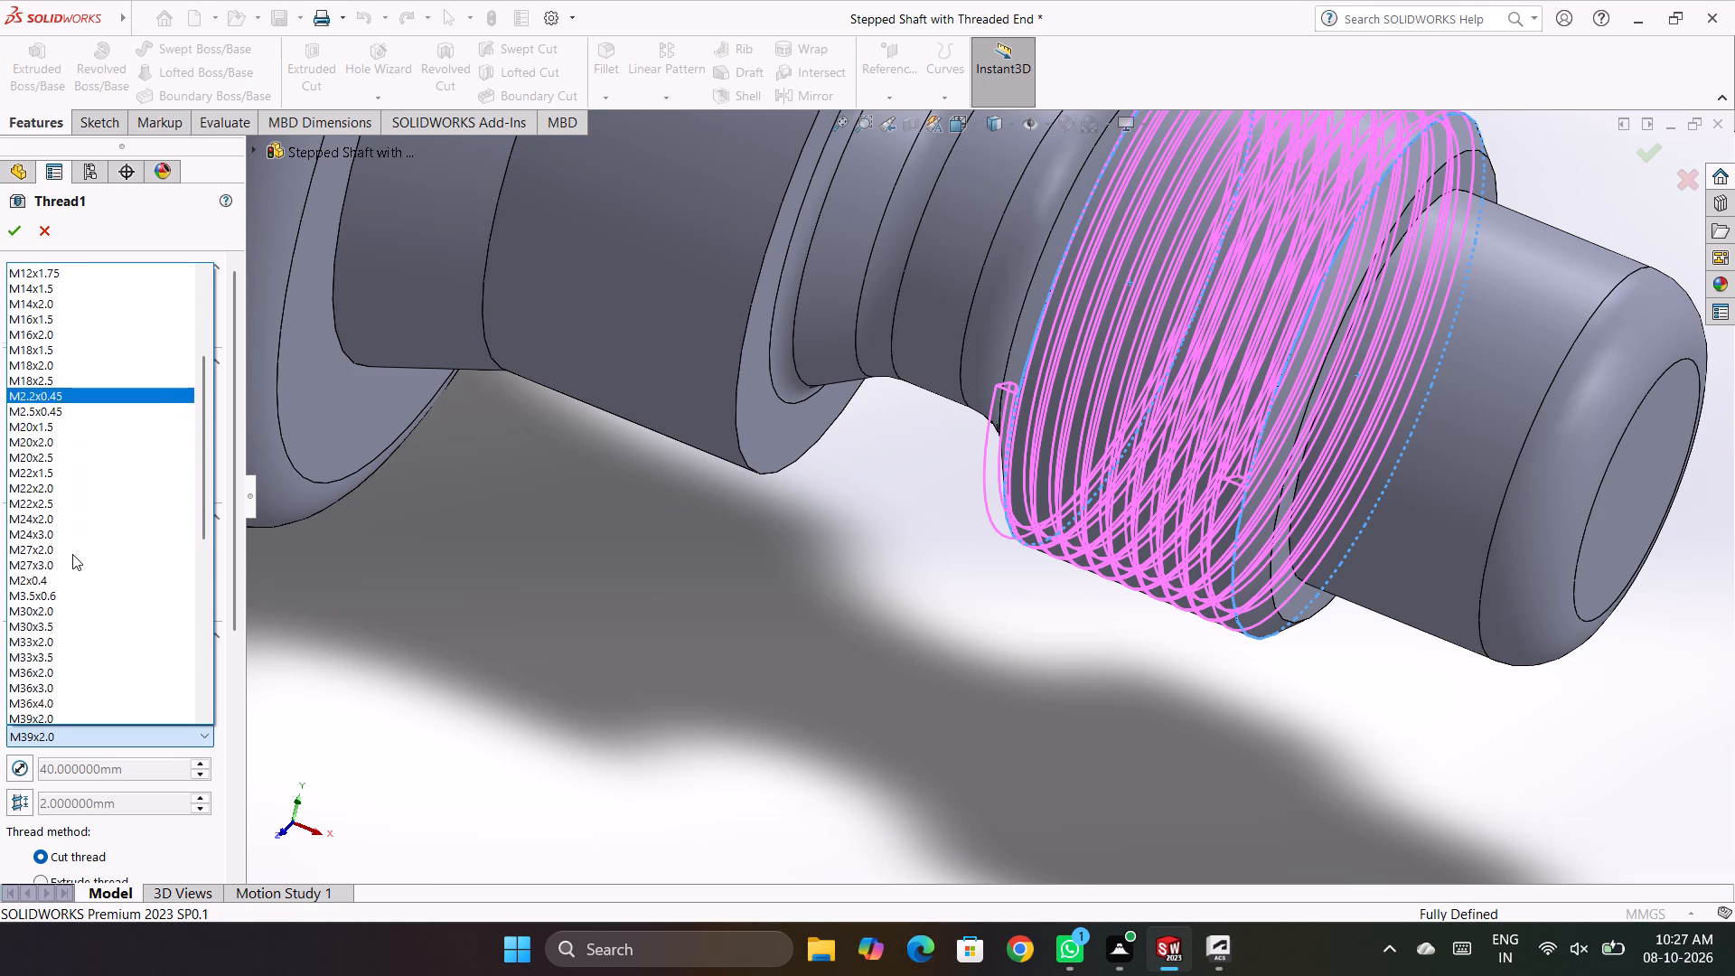
scroll(72, 554, down, 2)
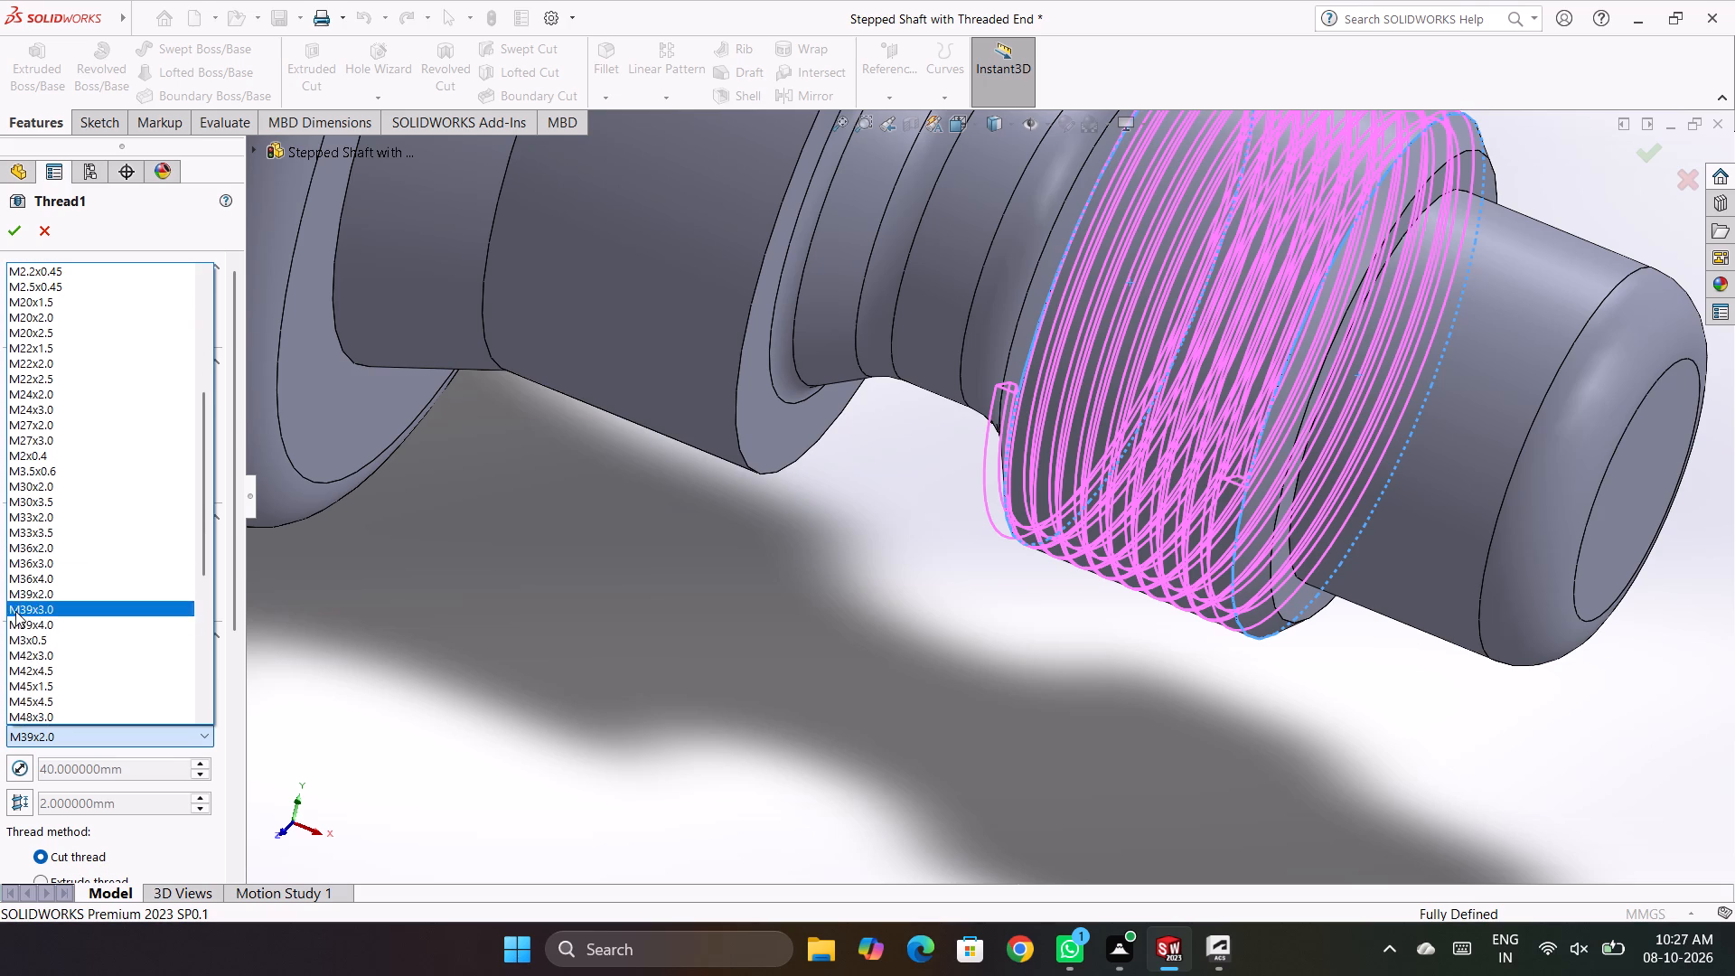
scroll(46, 645, down, 3)
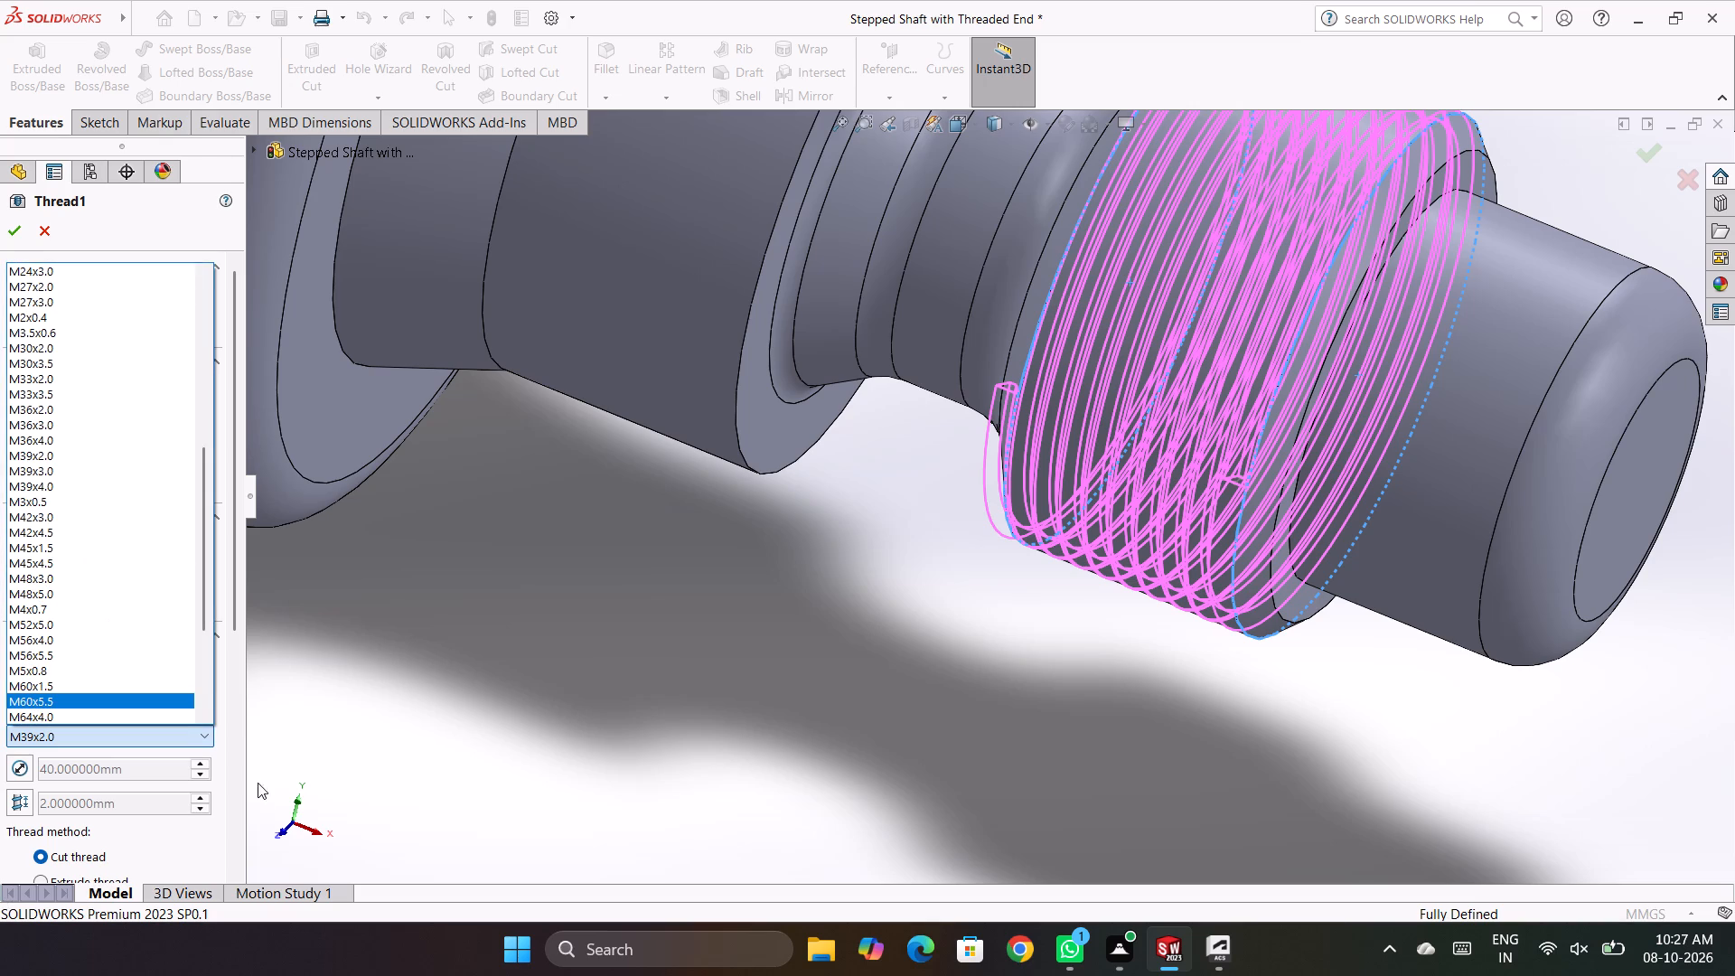
click(360, 697)
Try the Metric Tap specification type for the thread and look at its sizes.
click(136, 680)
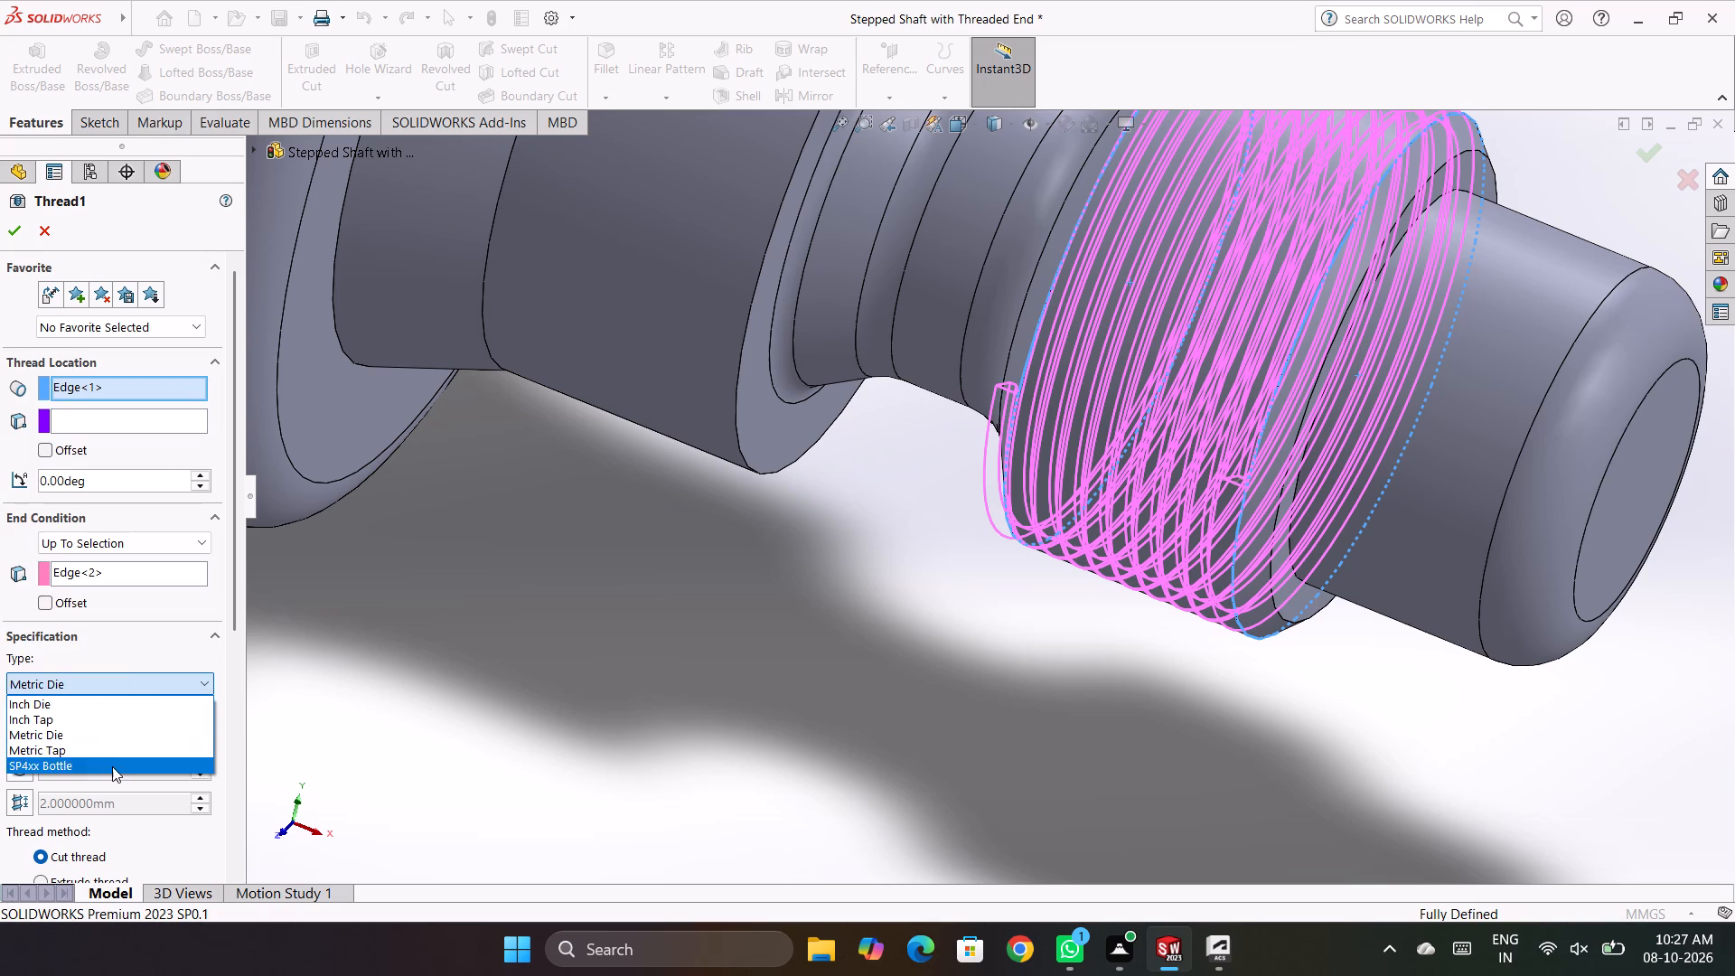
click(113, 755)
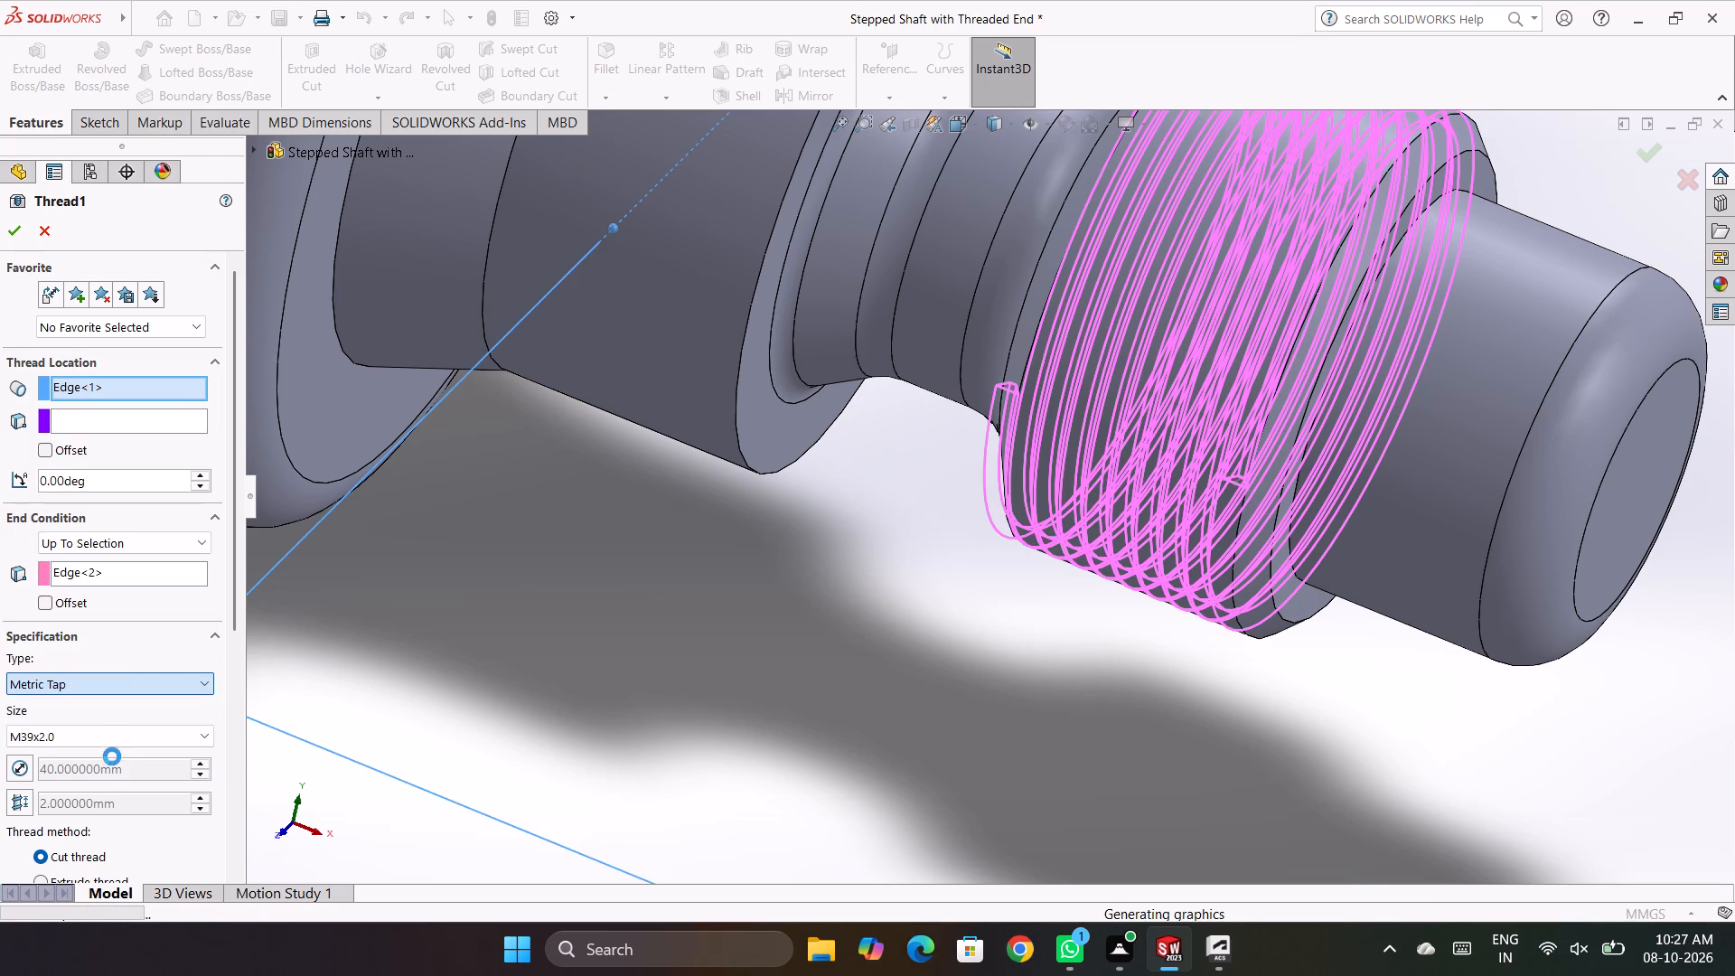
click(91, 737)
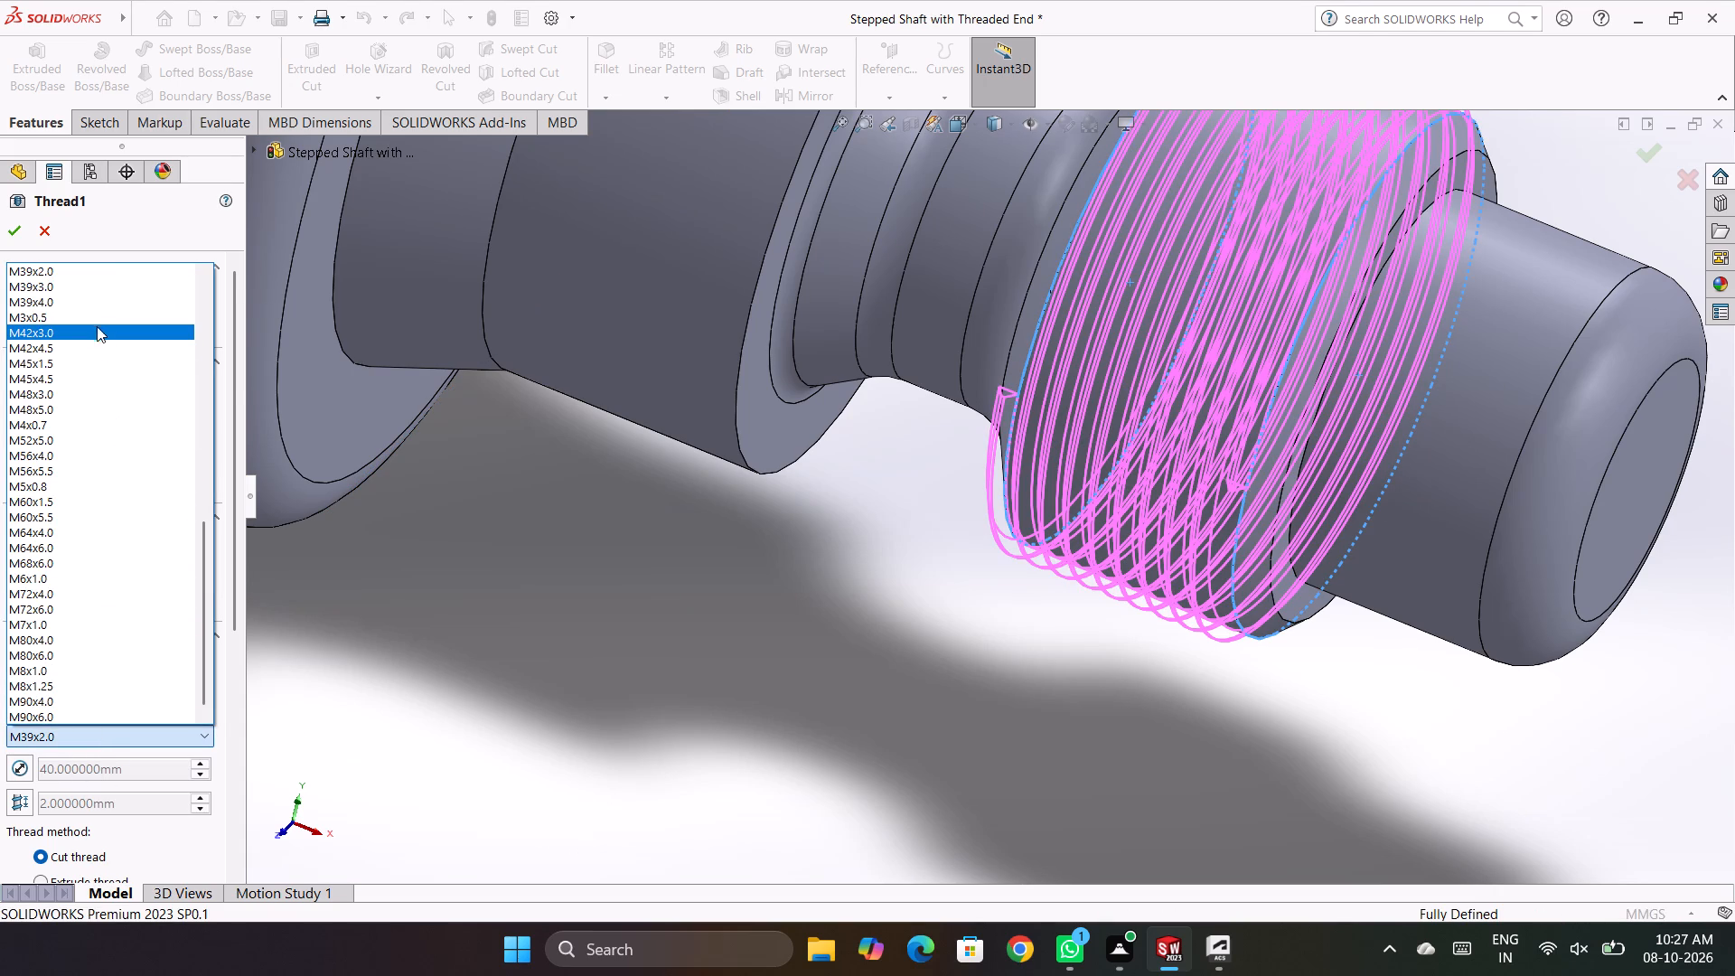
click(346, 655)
Set the thread's specification type back to Metric Die and accept the thread edit.
click(104, 690)
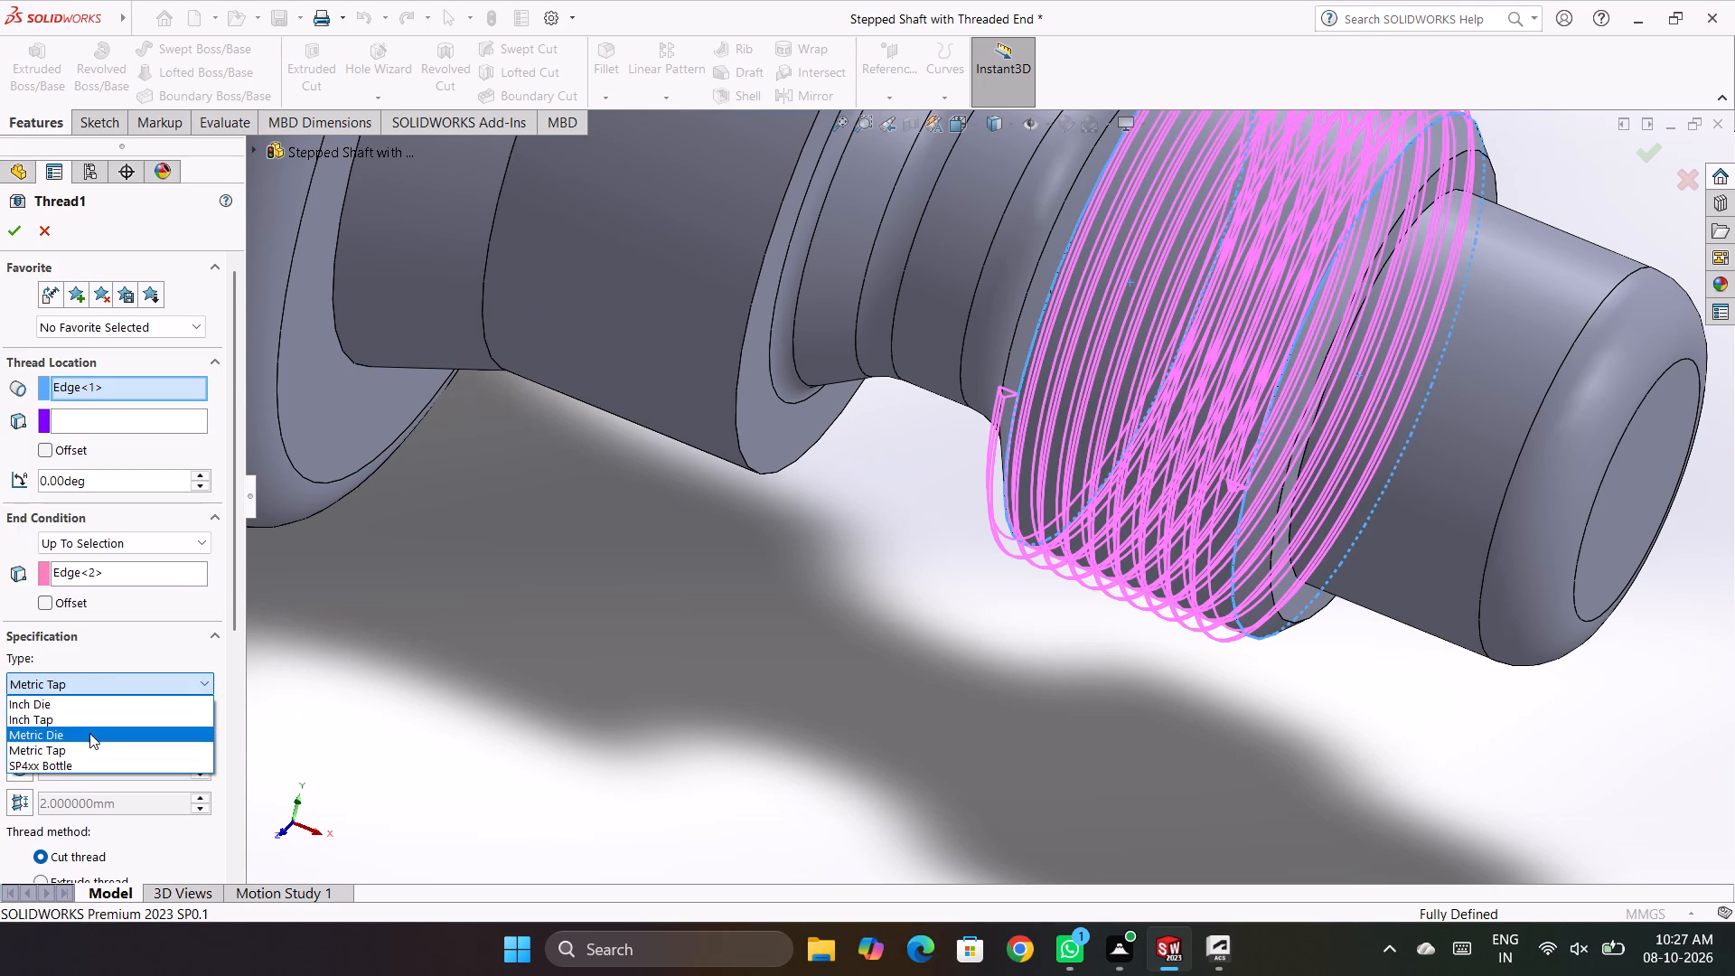
click(89, 733)
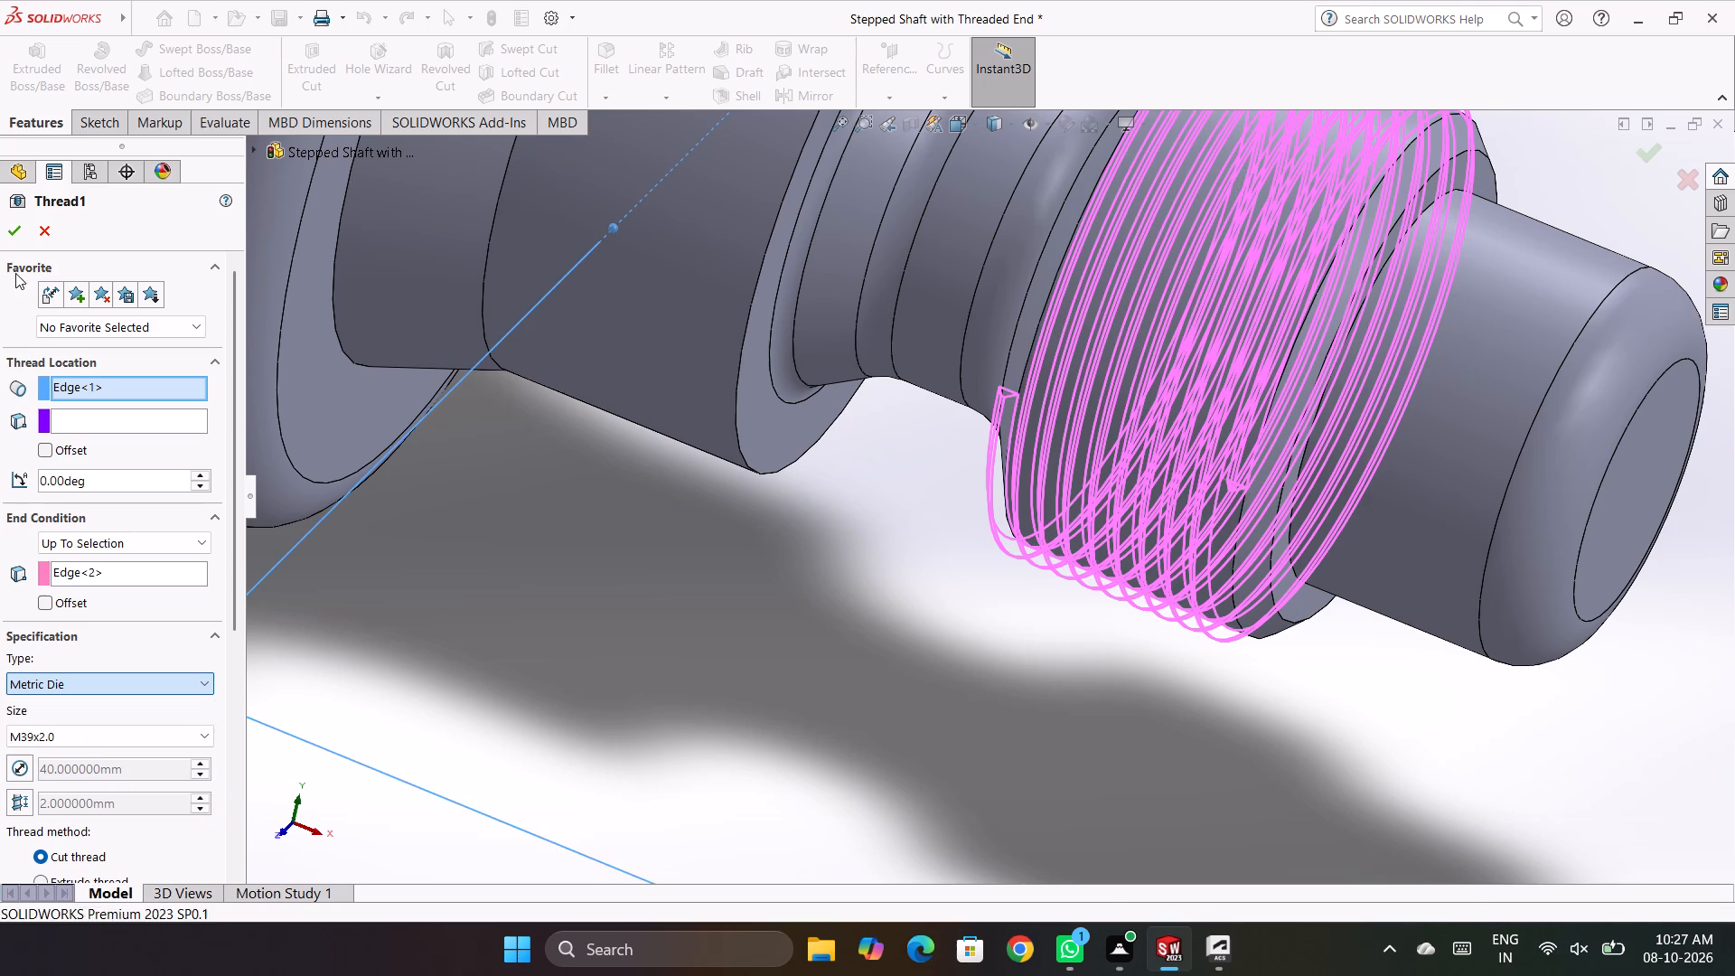
click(19, 231)
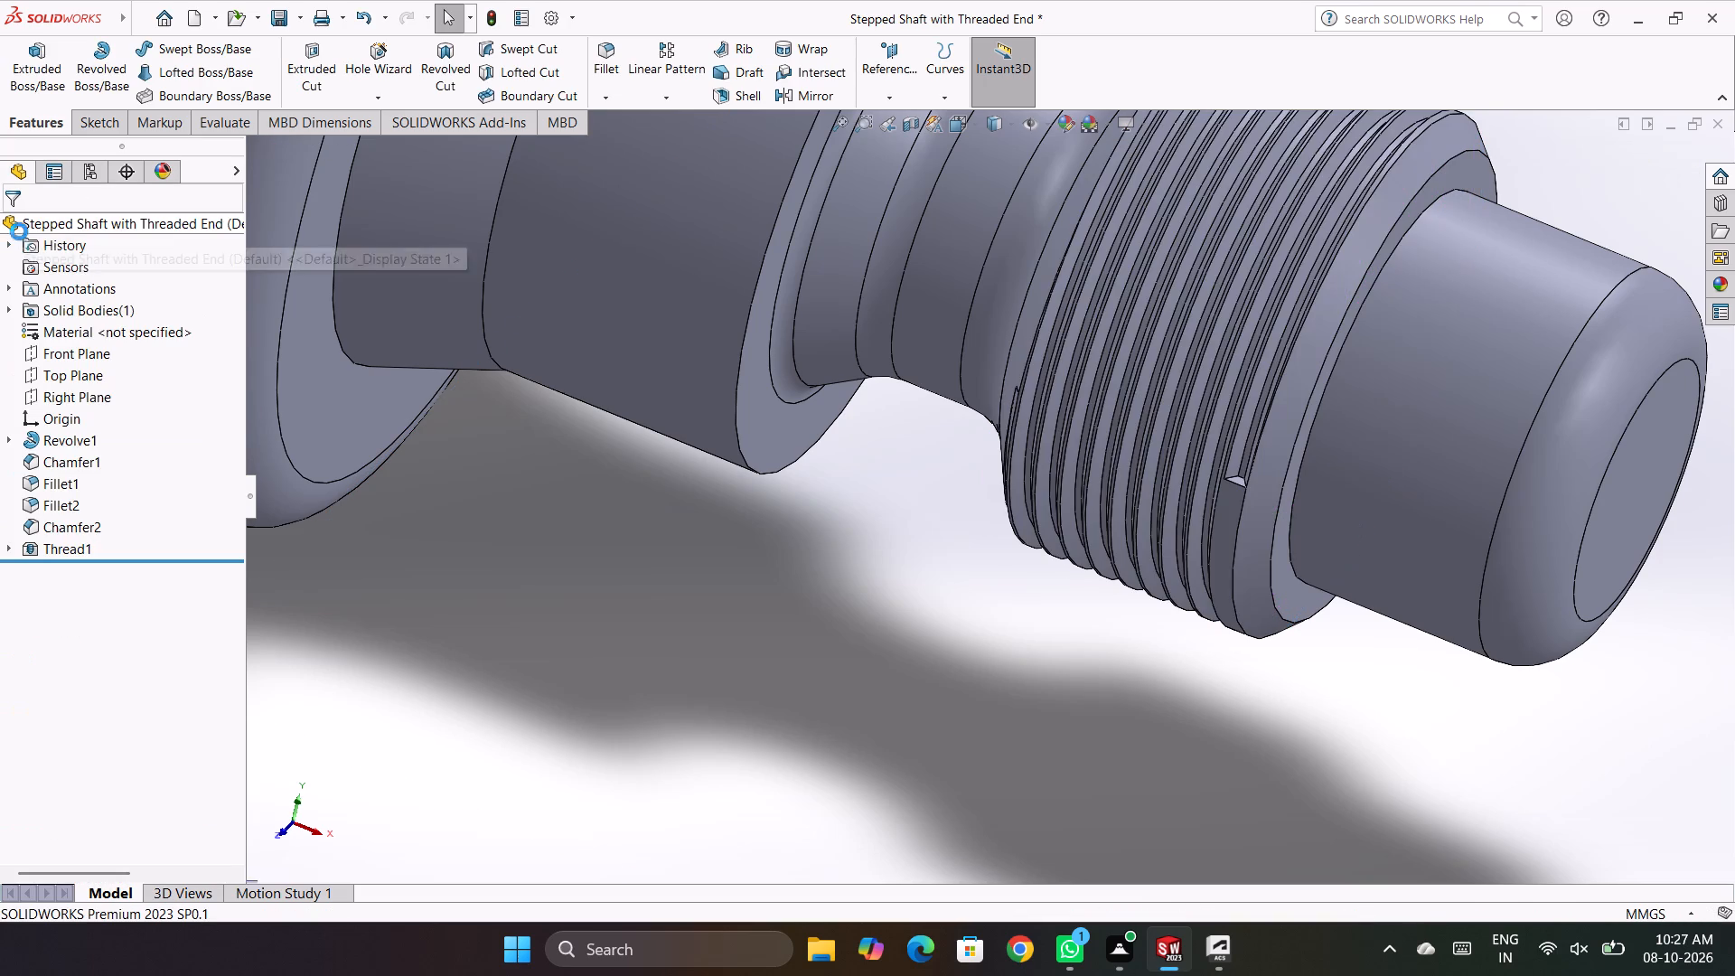
Edit the thread and enable a 1 mm offset on its Up To Selection end condition.
click(610, 607)
scroll(568, 718, up, 5)
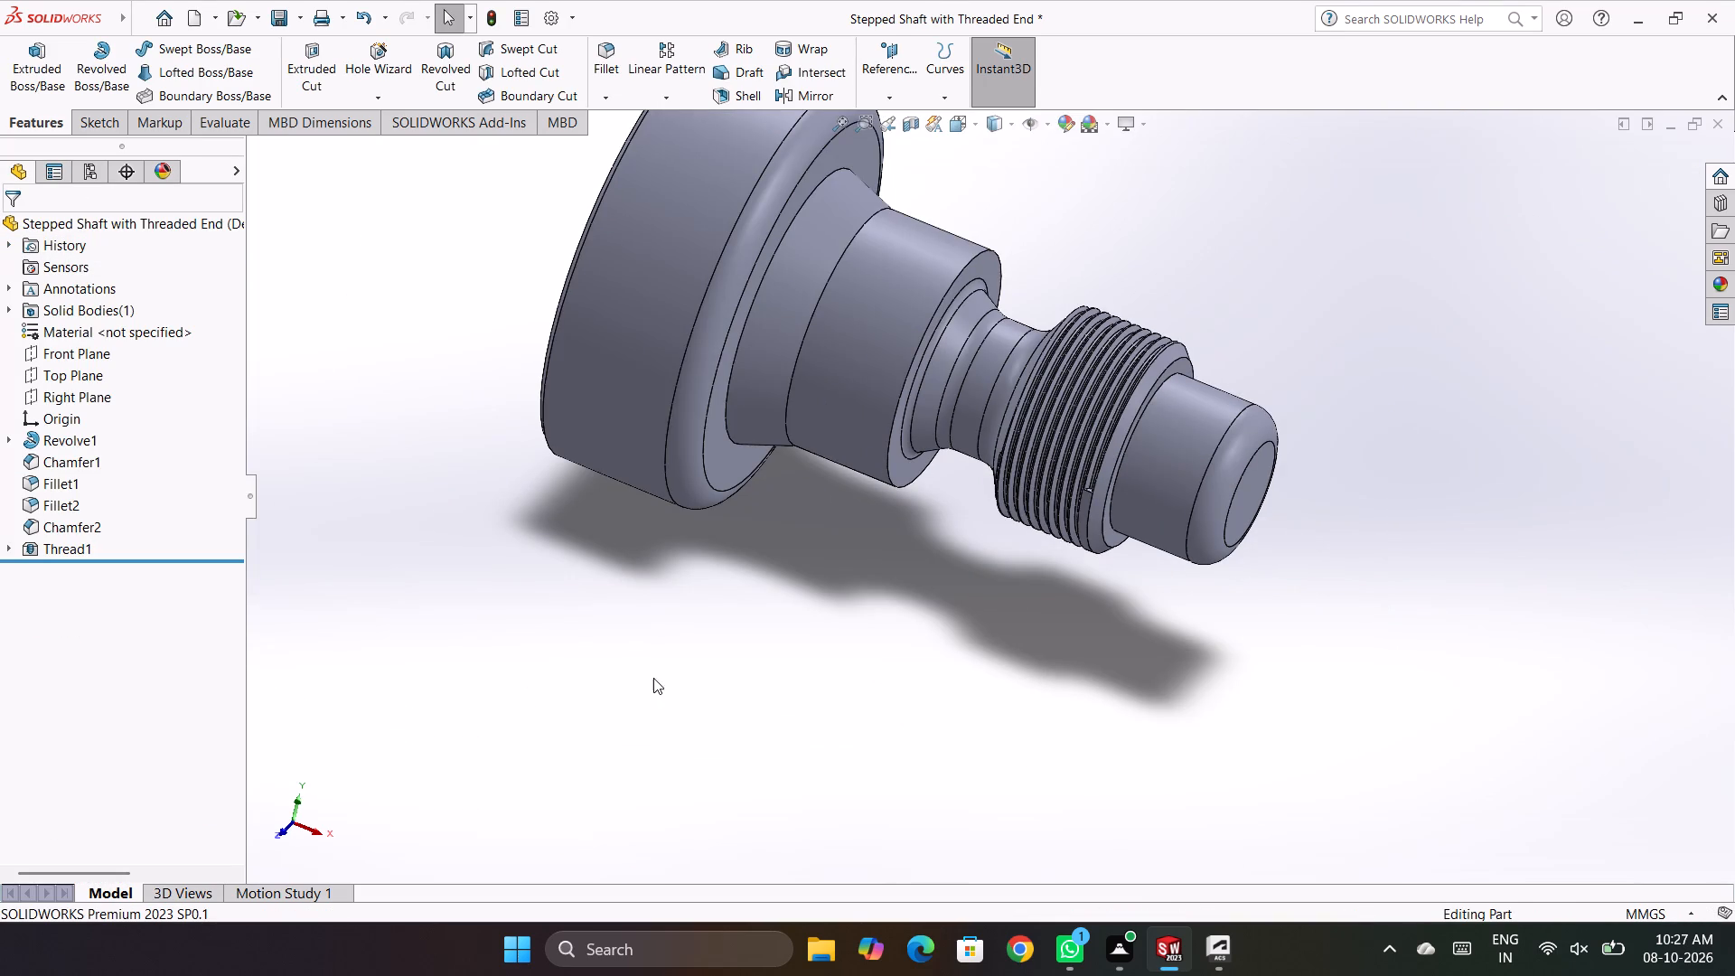
right_click(68, 553)
click(92, 506)
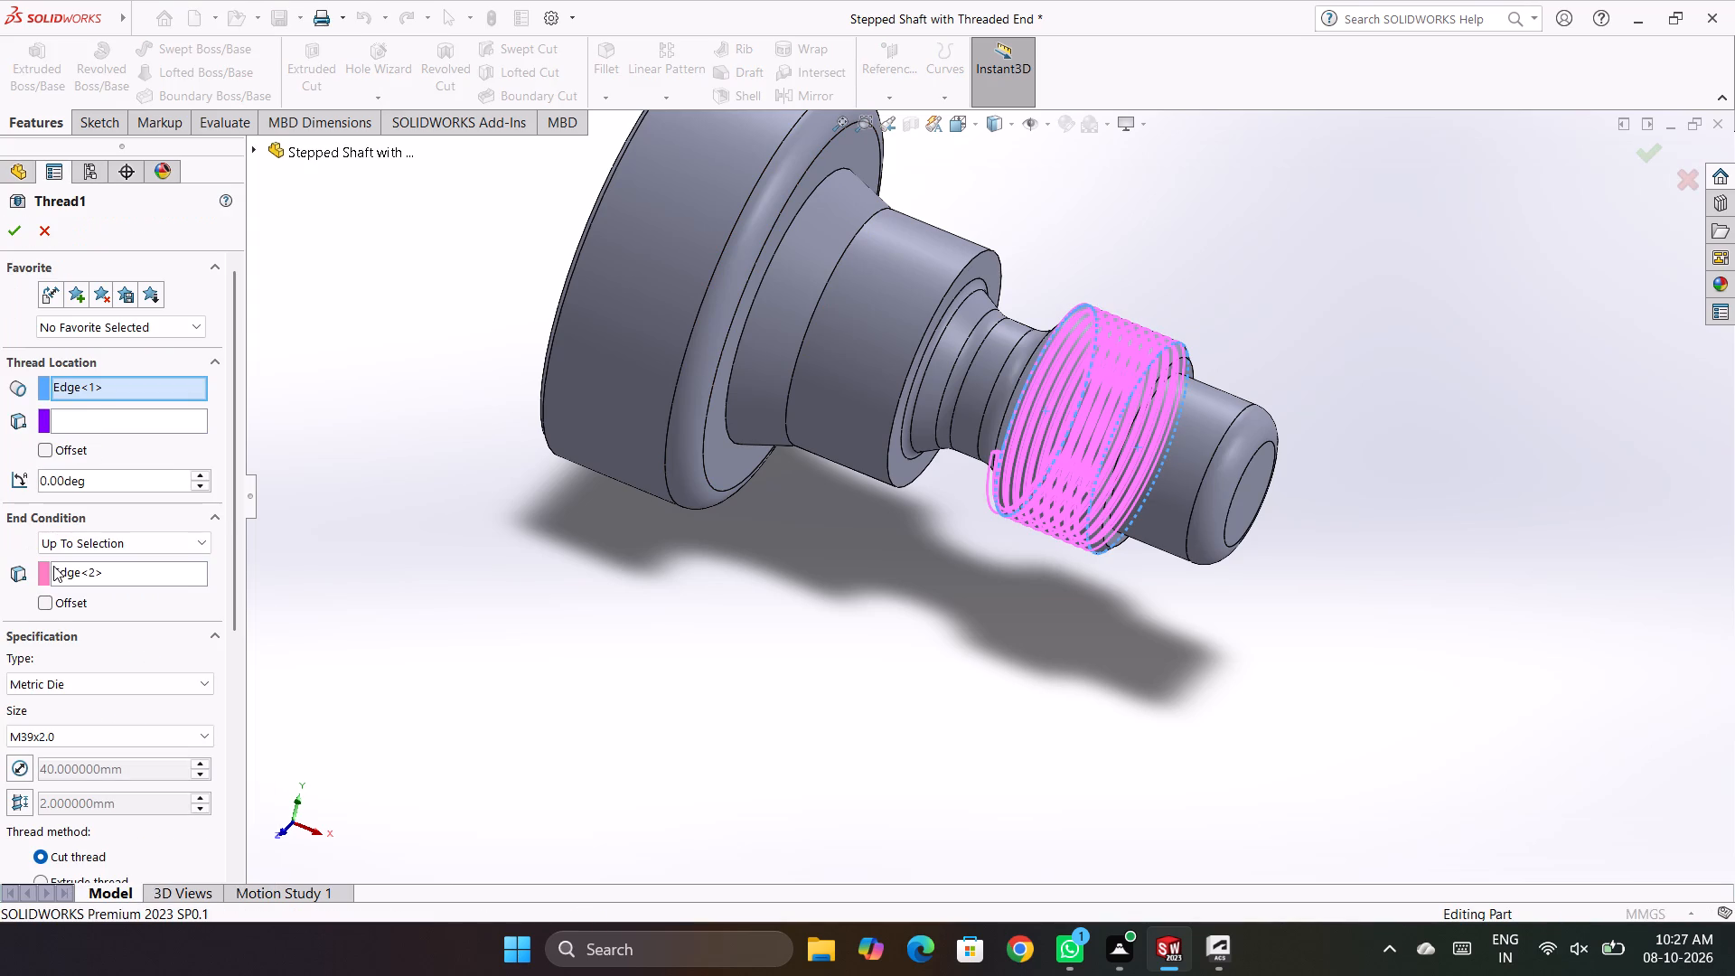
click(48, 605)
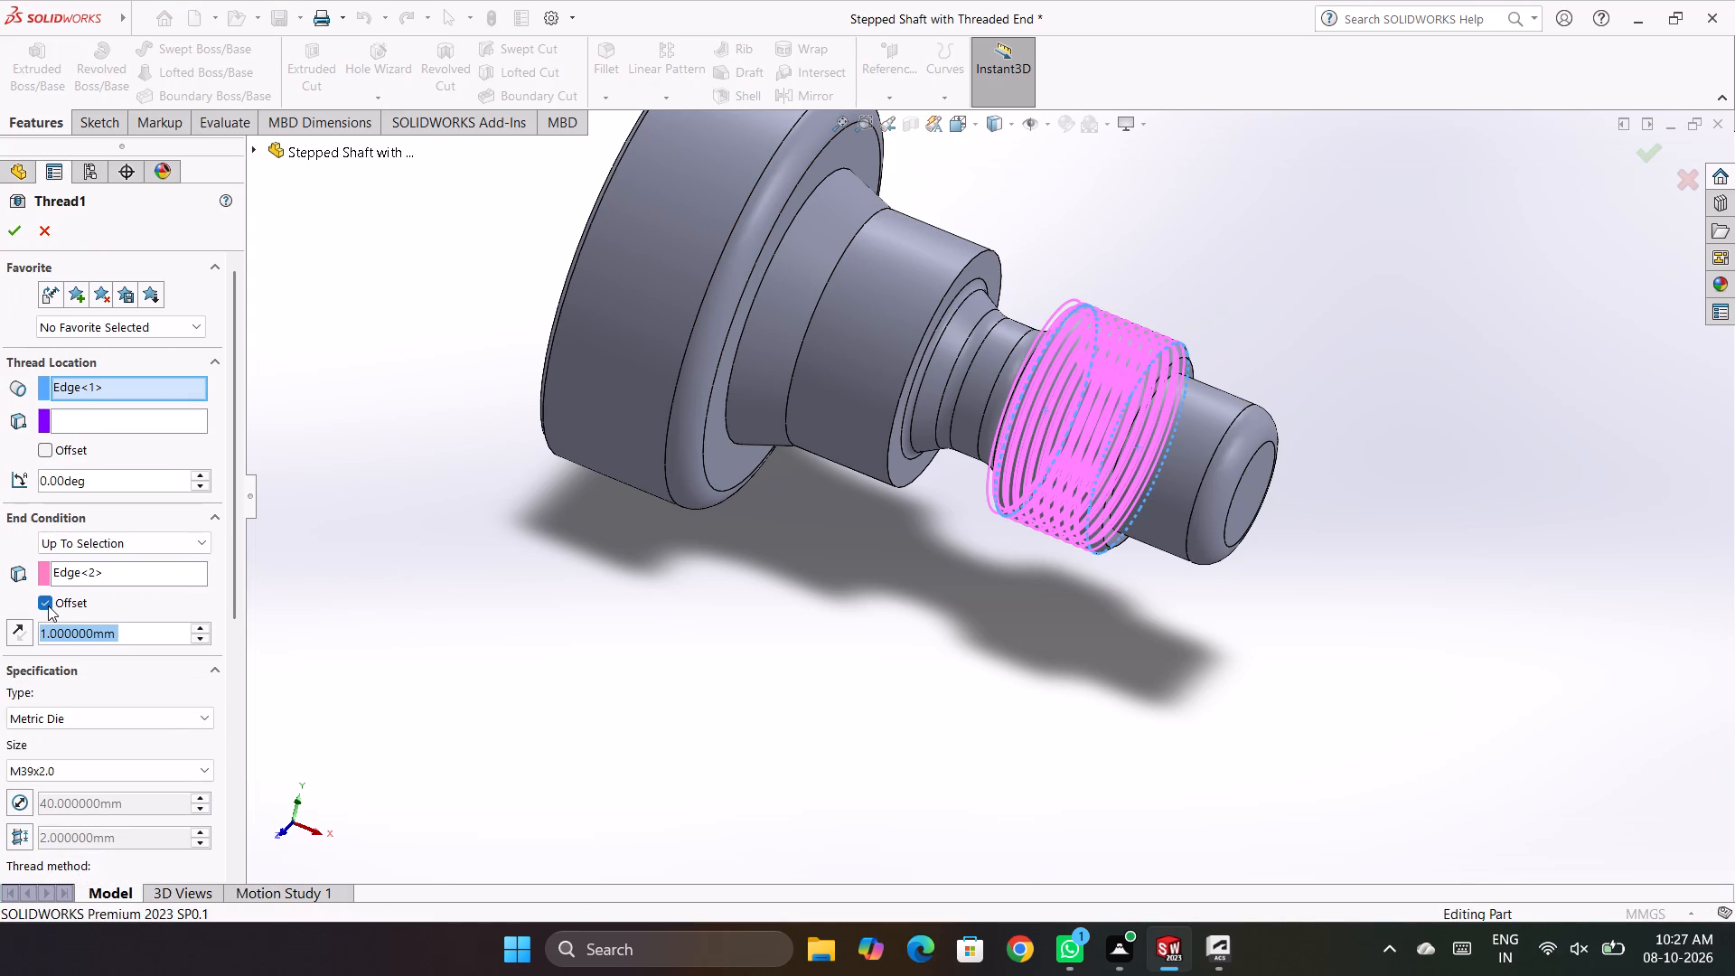
click(15, 223)
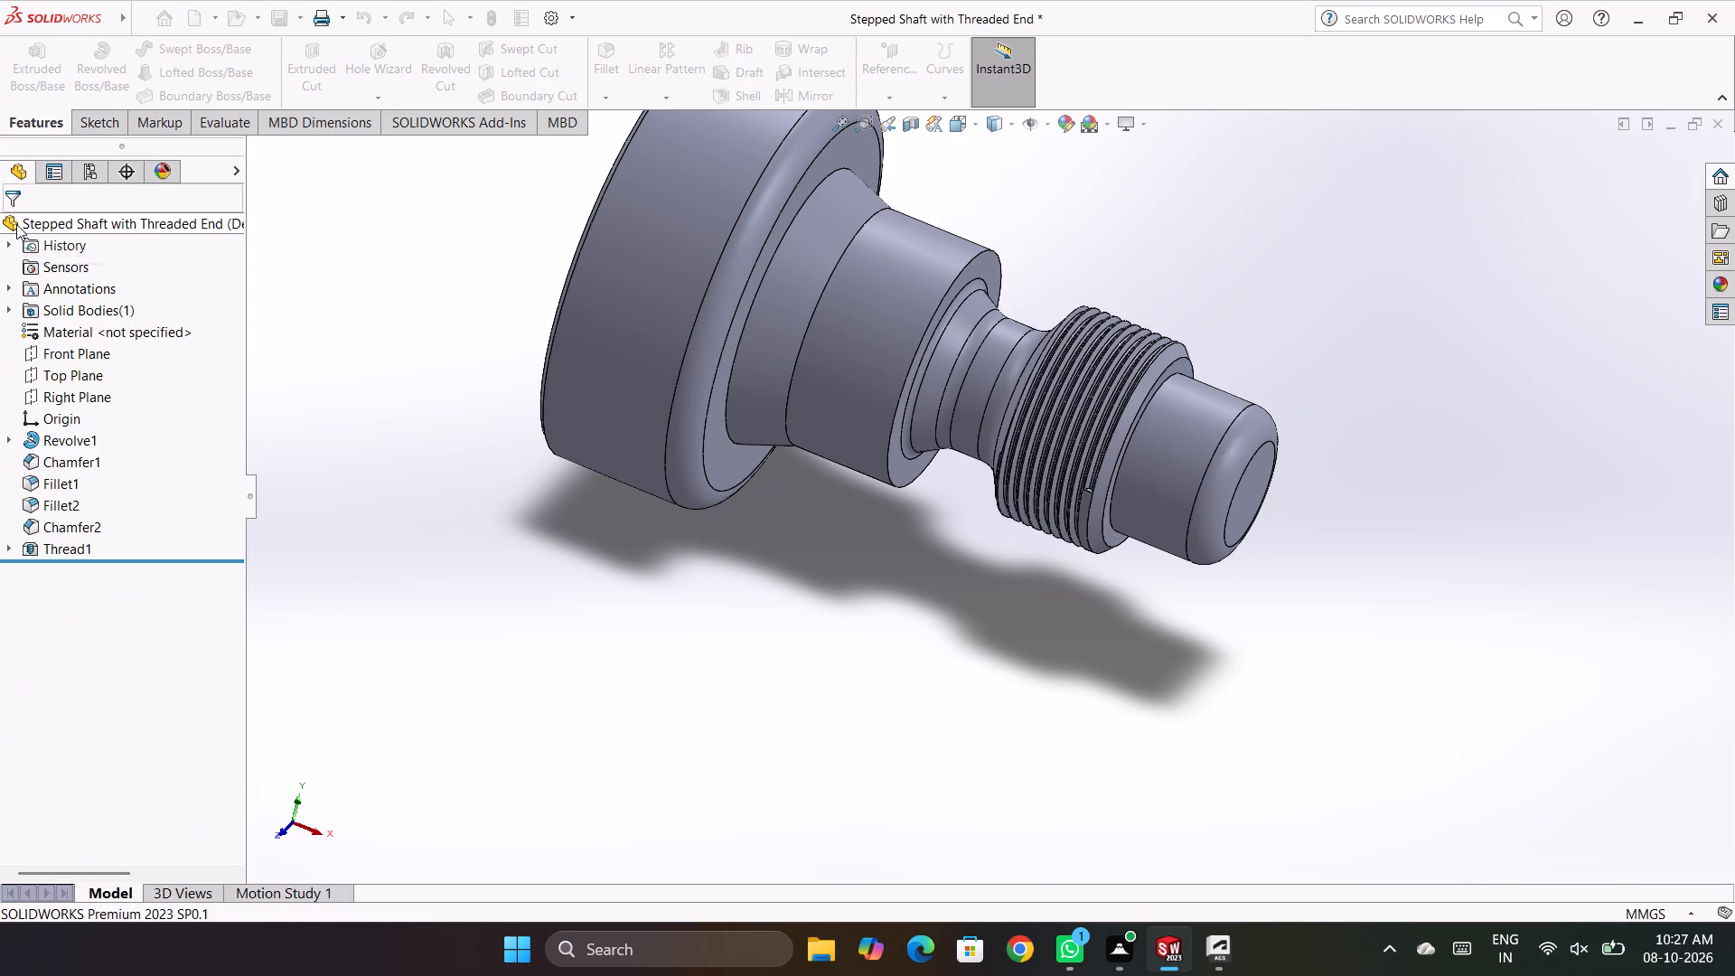
Edit the thread and reverse its end offset so it stops 1 mm short of the groove-side edge.
click(622, 694)
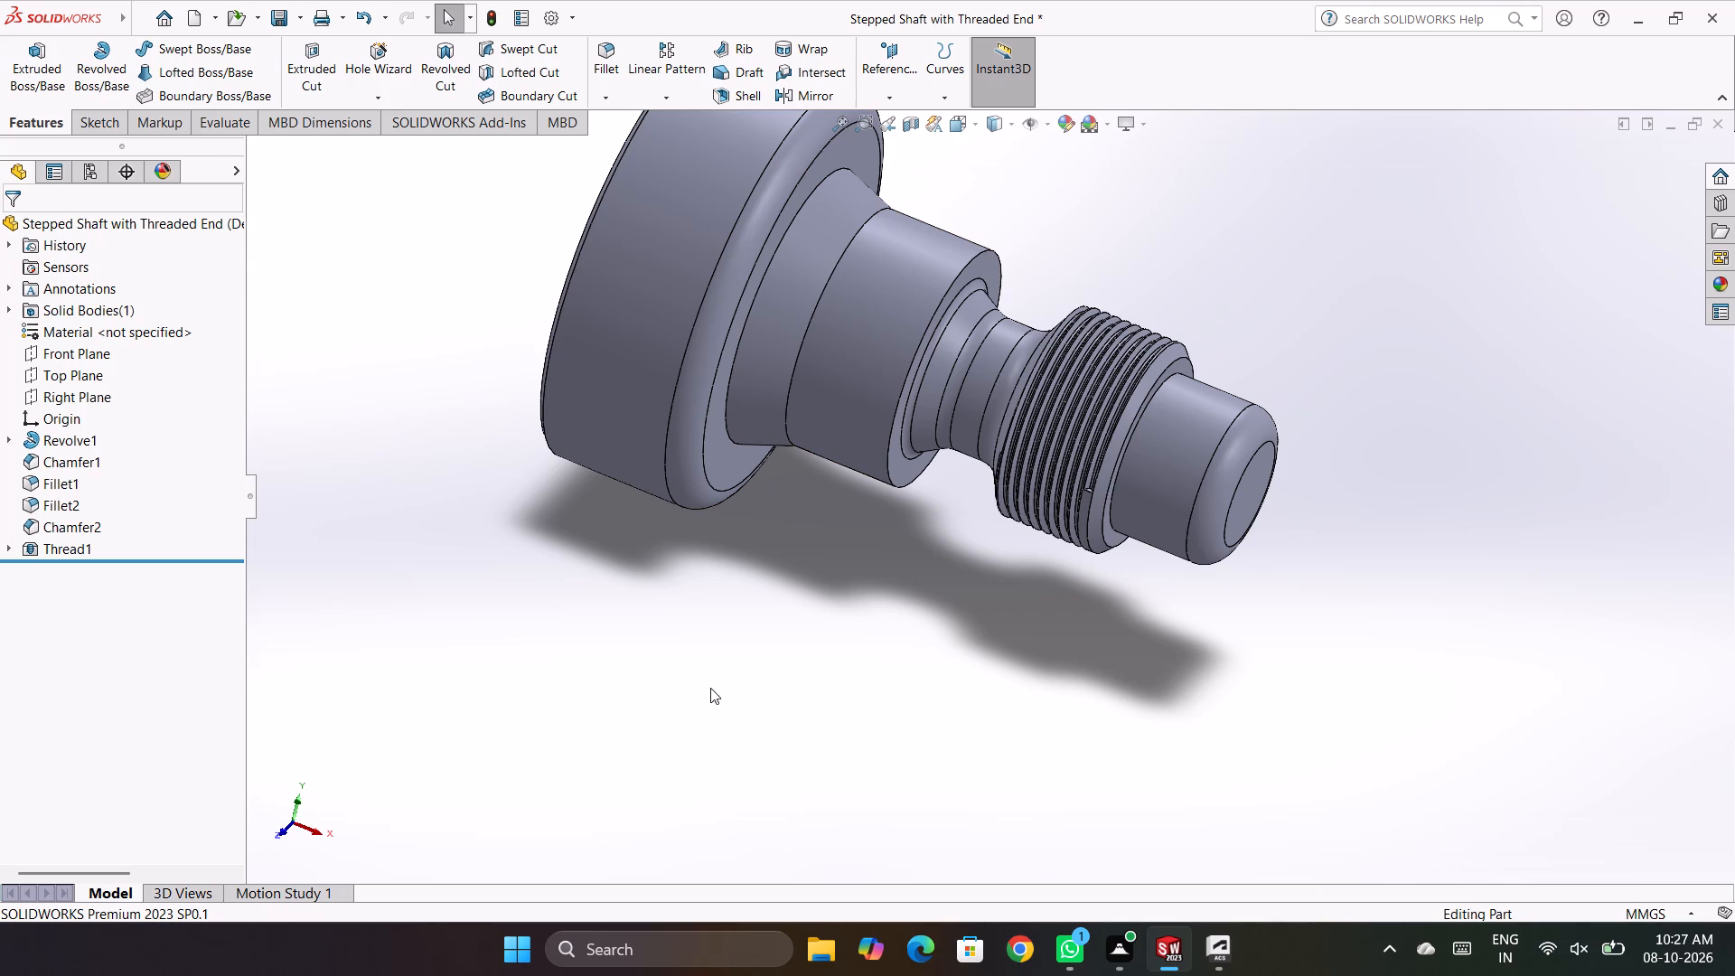
middle_drag(711, 686, 720, 431)
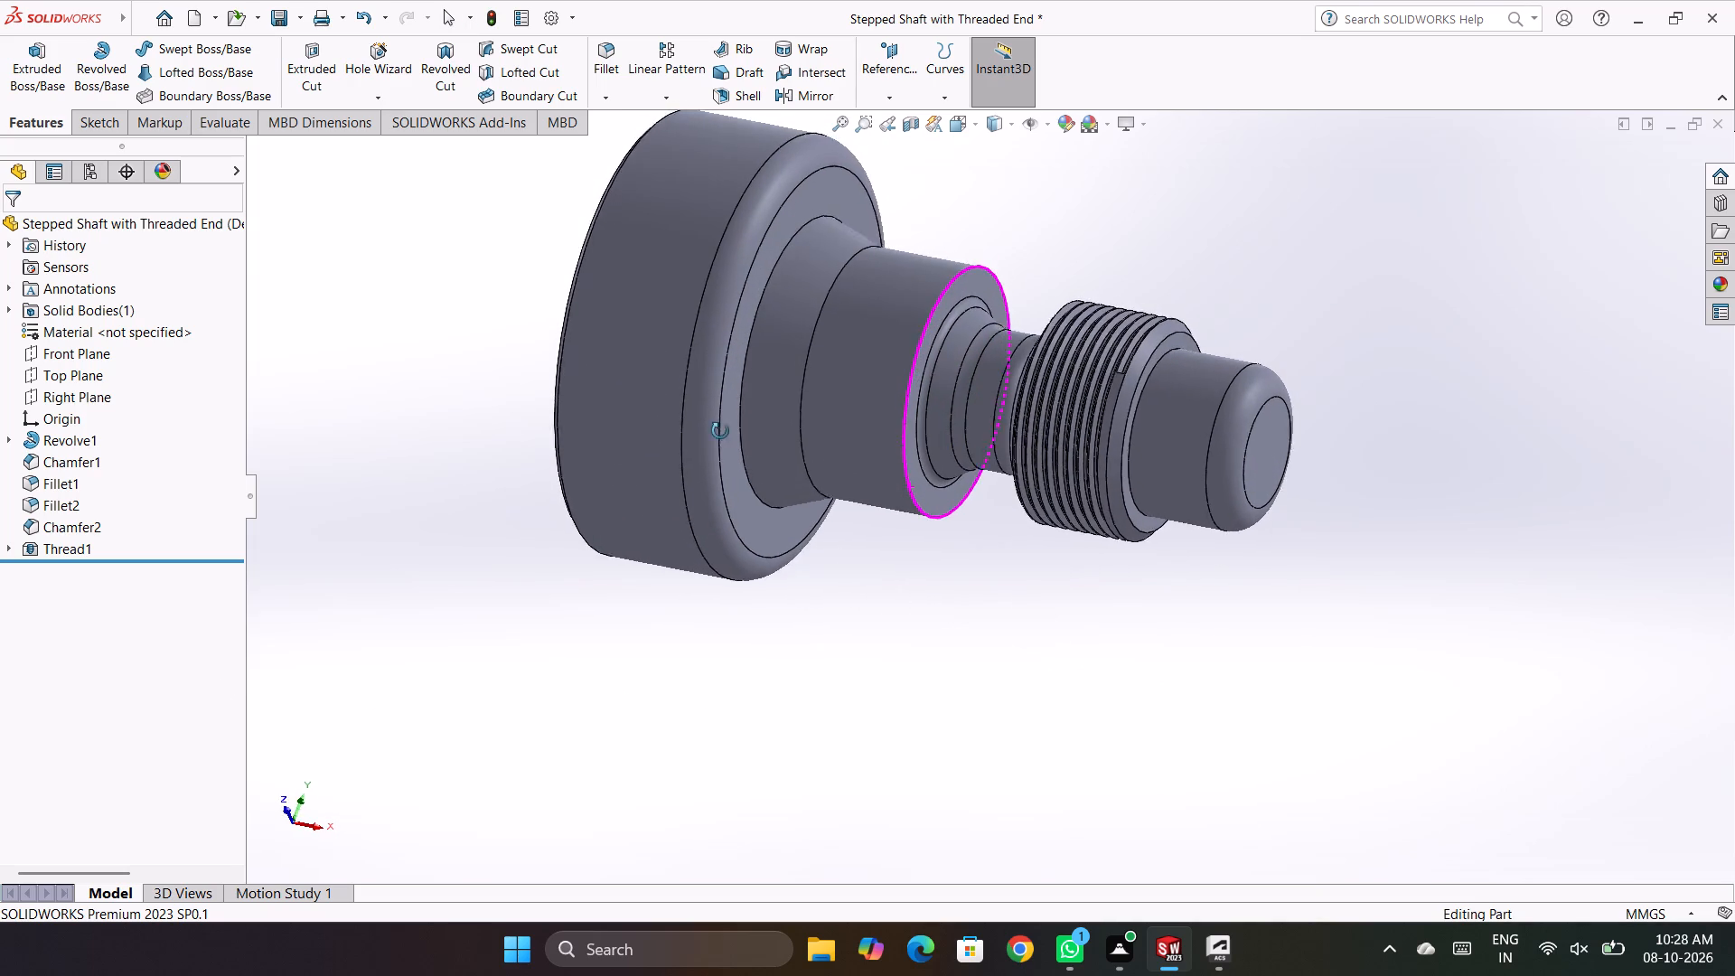
middle_drag(720, 431, 699, 415)
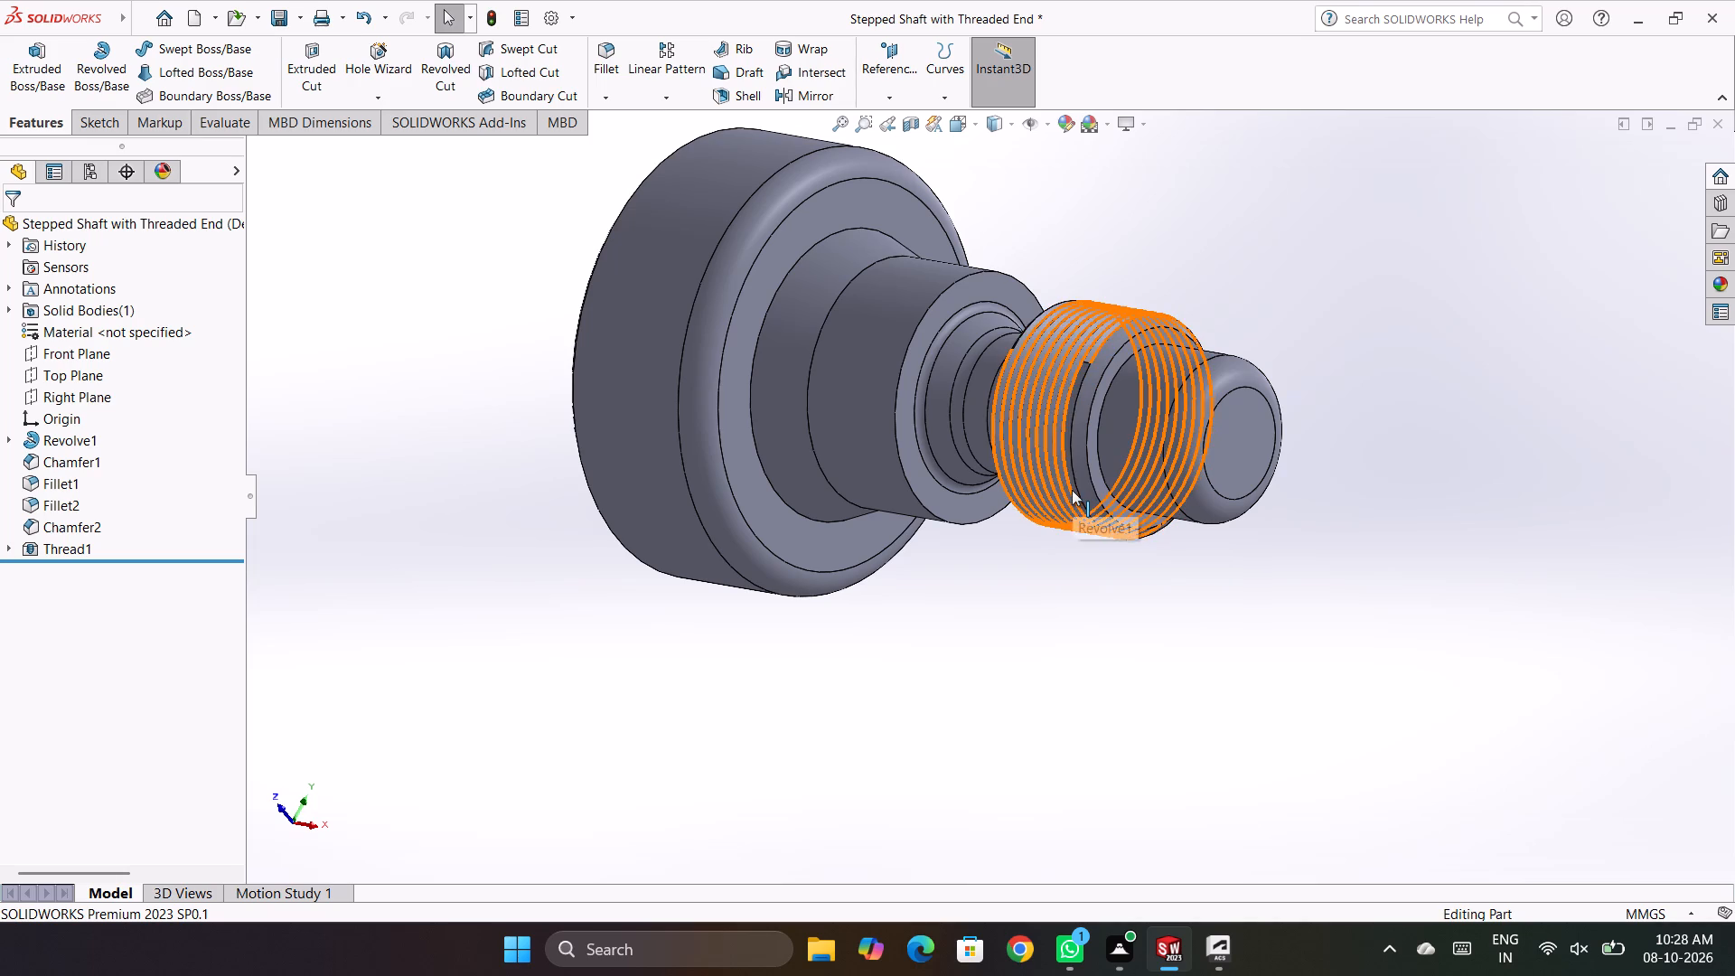
middle_drag(916, 707, 961, 725)
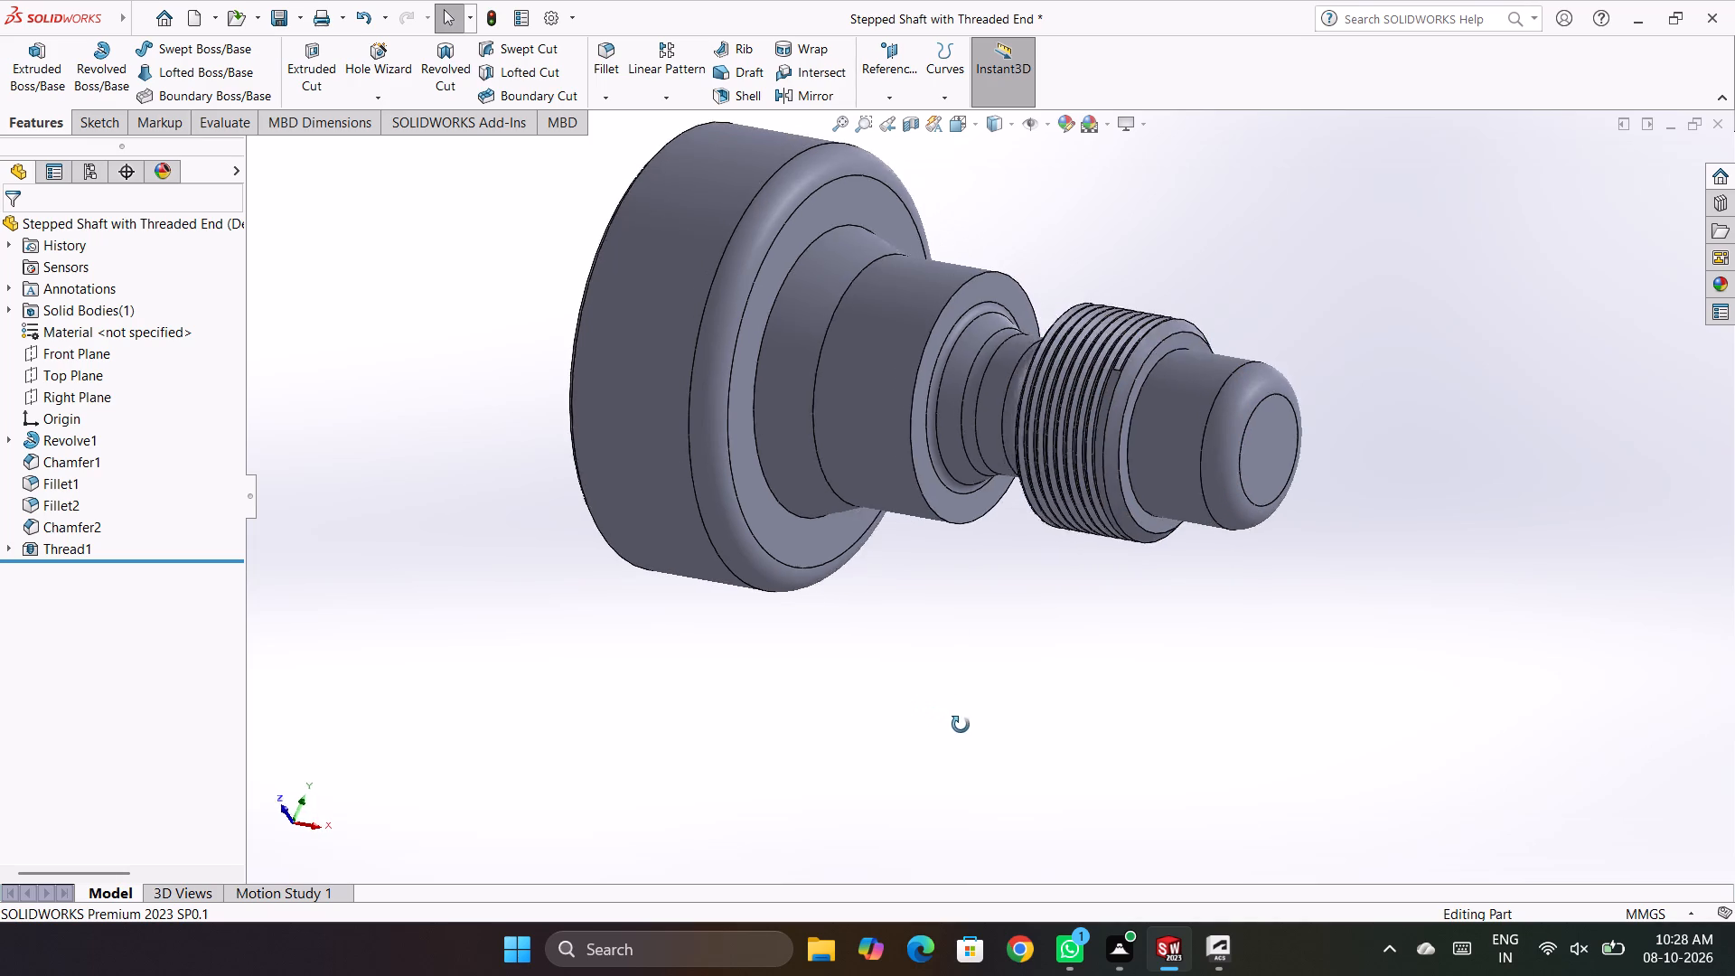
middle_drag(961, 725, 977, 732)
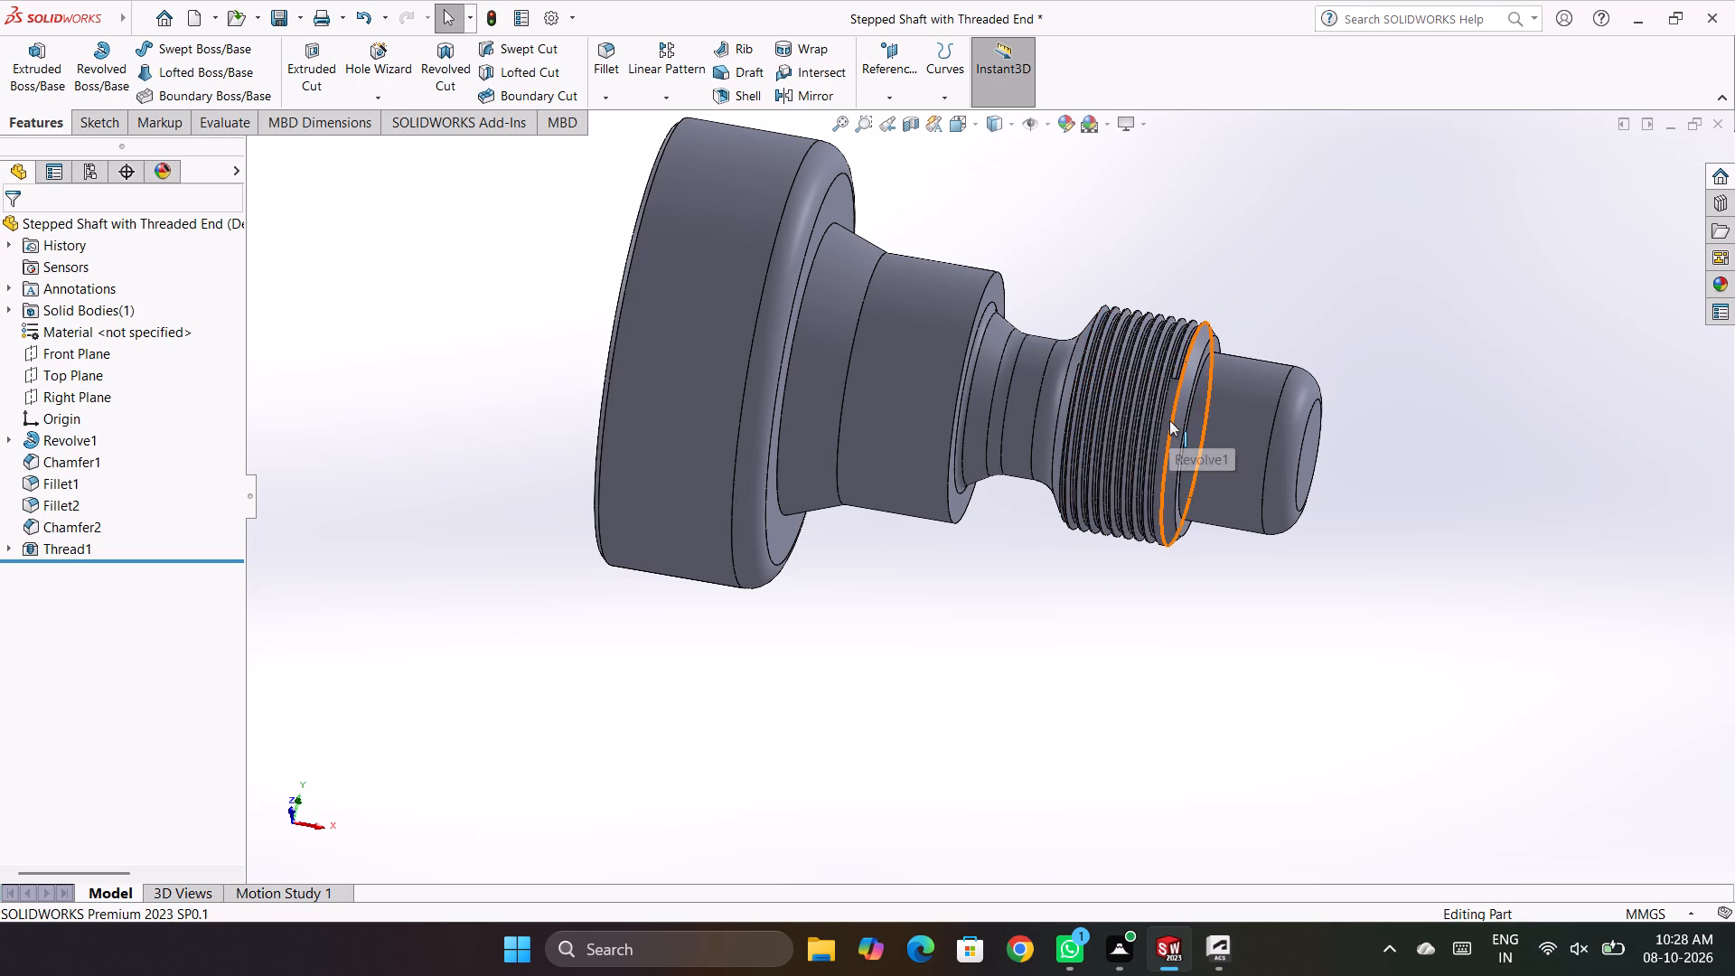
right_click(46, 558)
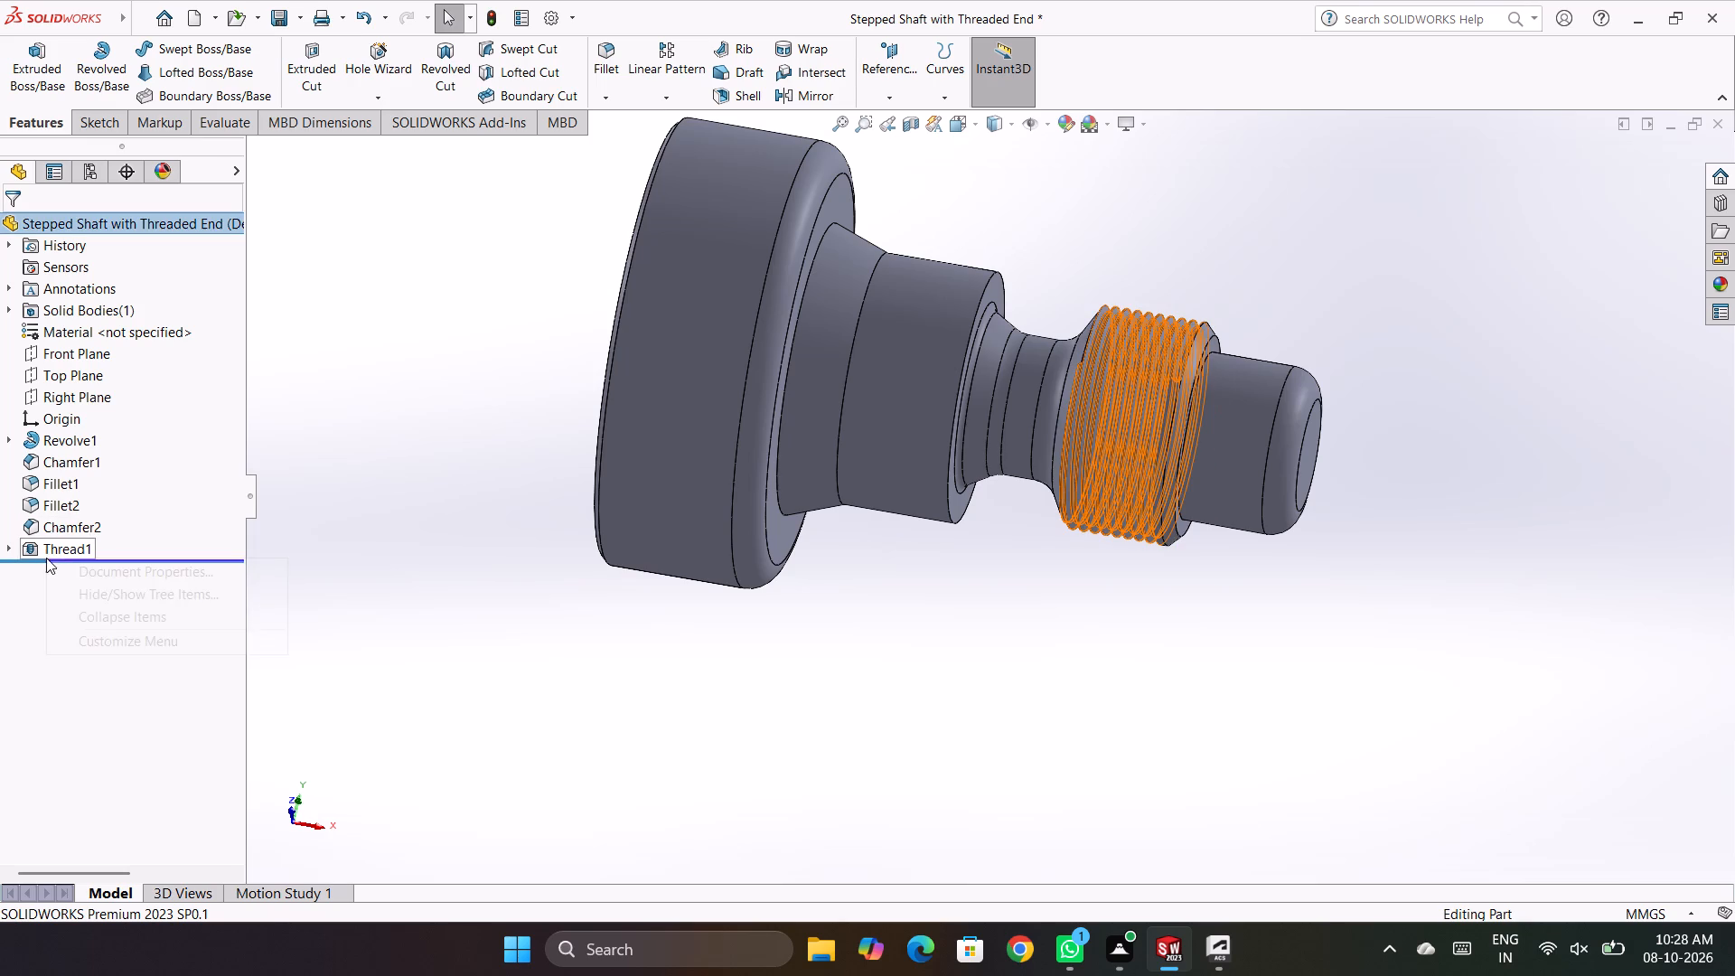
right_click(80, 539)
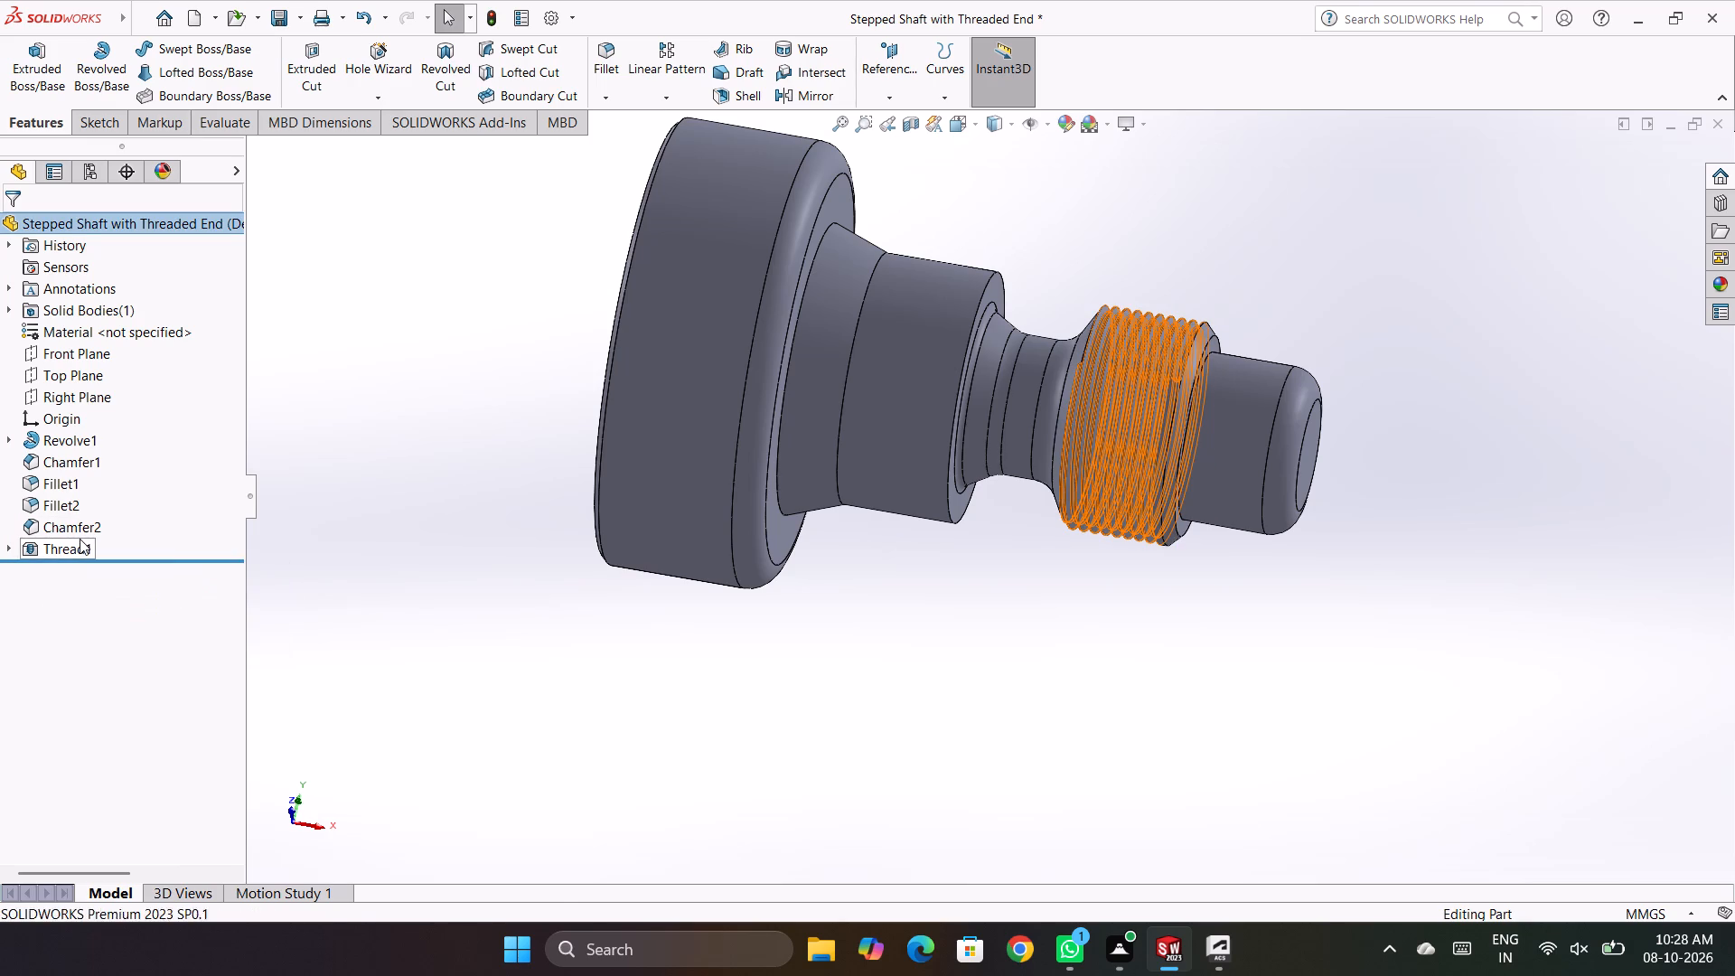
click(105, 492)
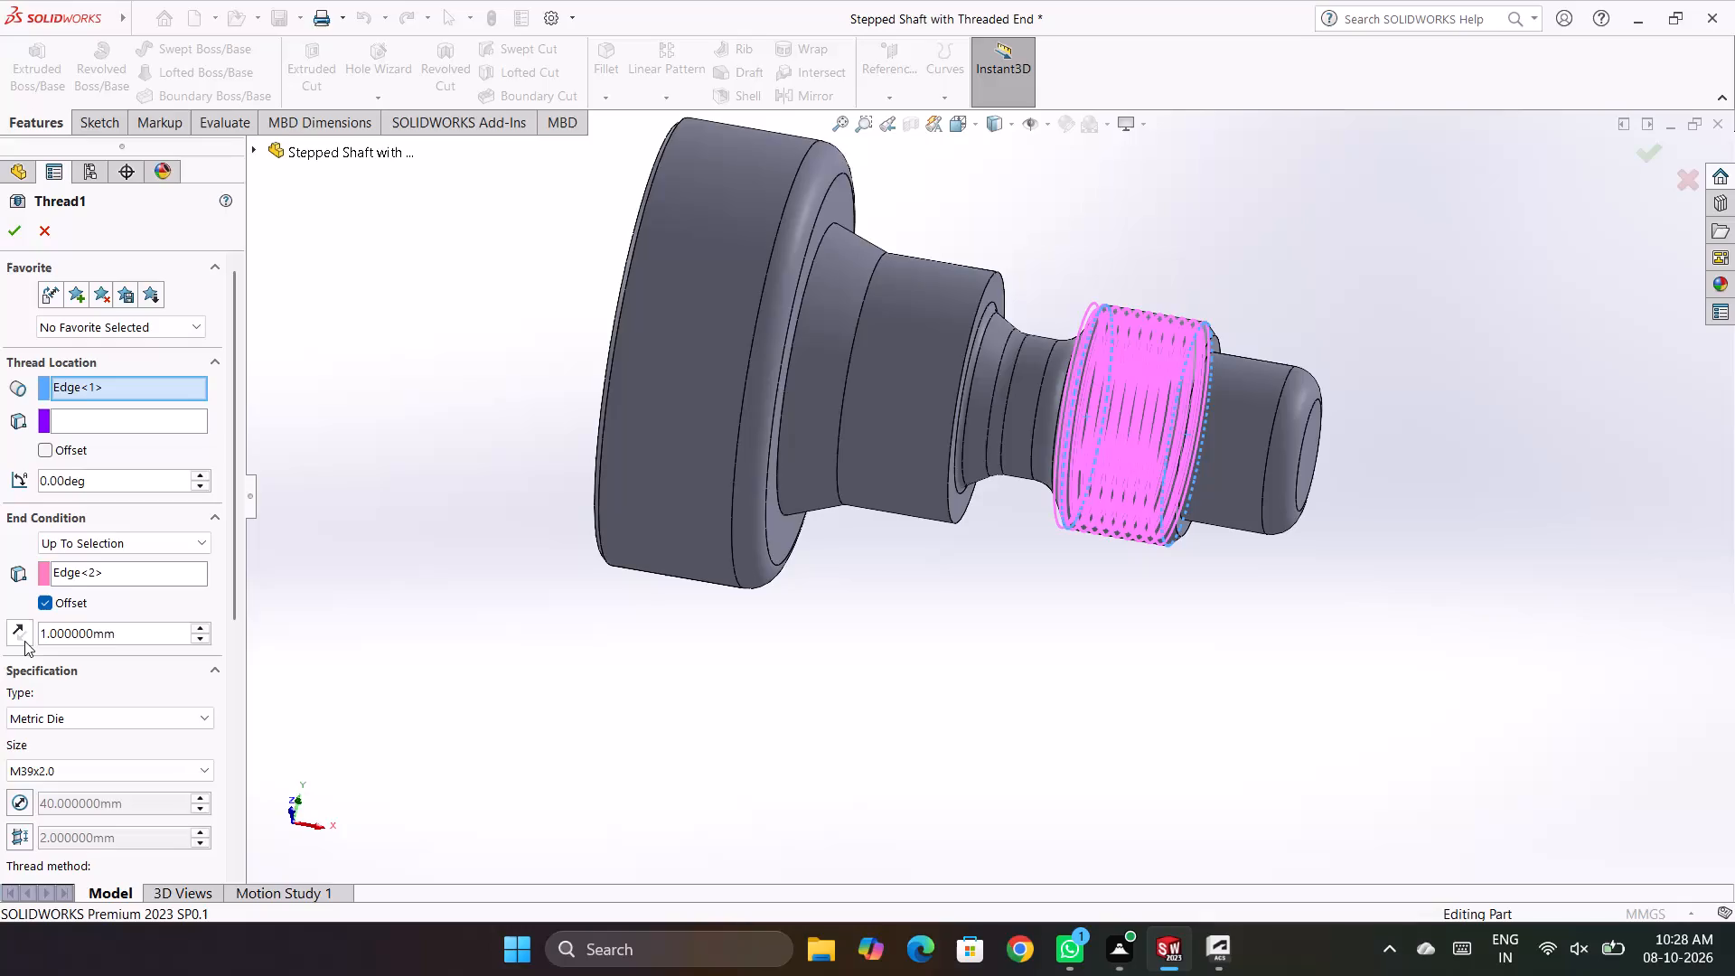
click(24, 641)
click(24, 641)
click(24, 641)
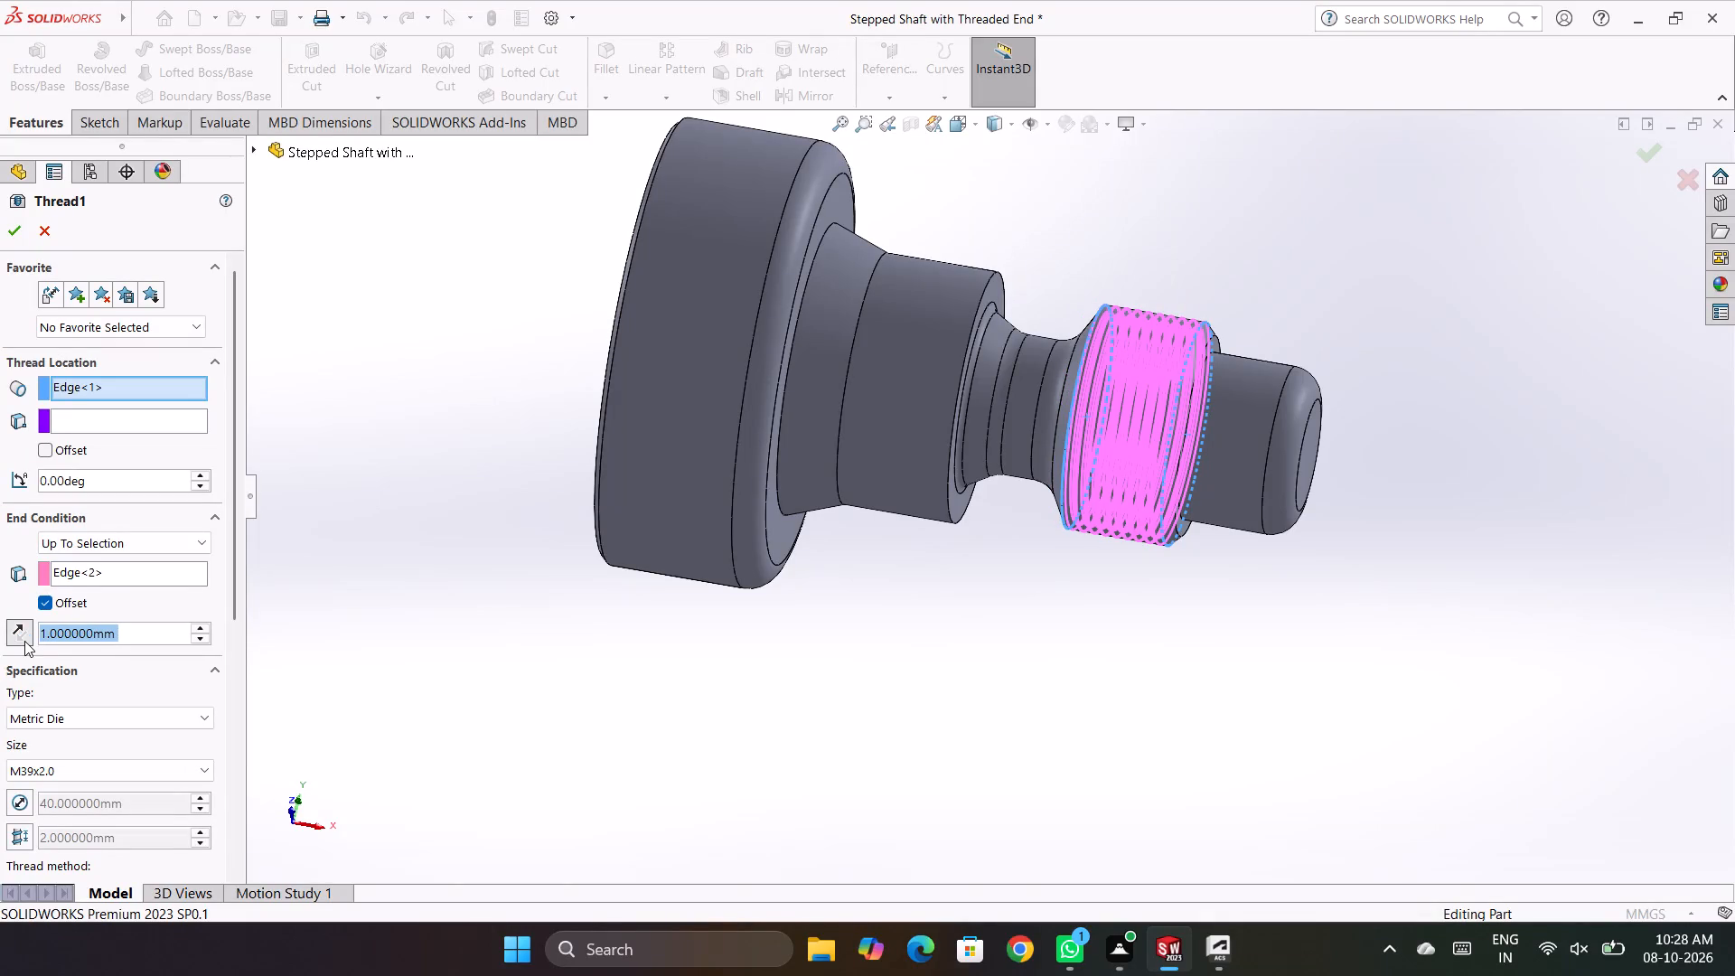
click(14, 234)
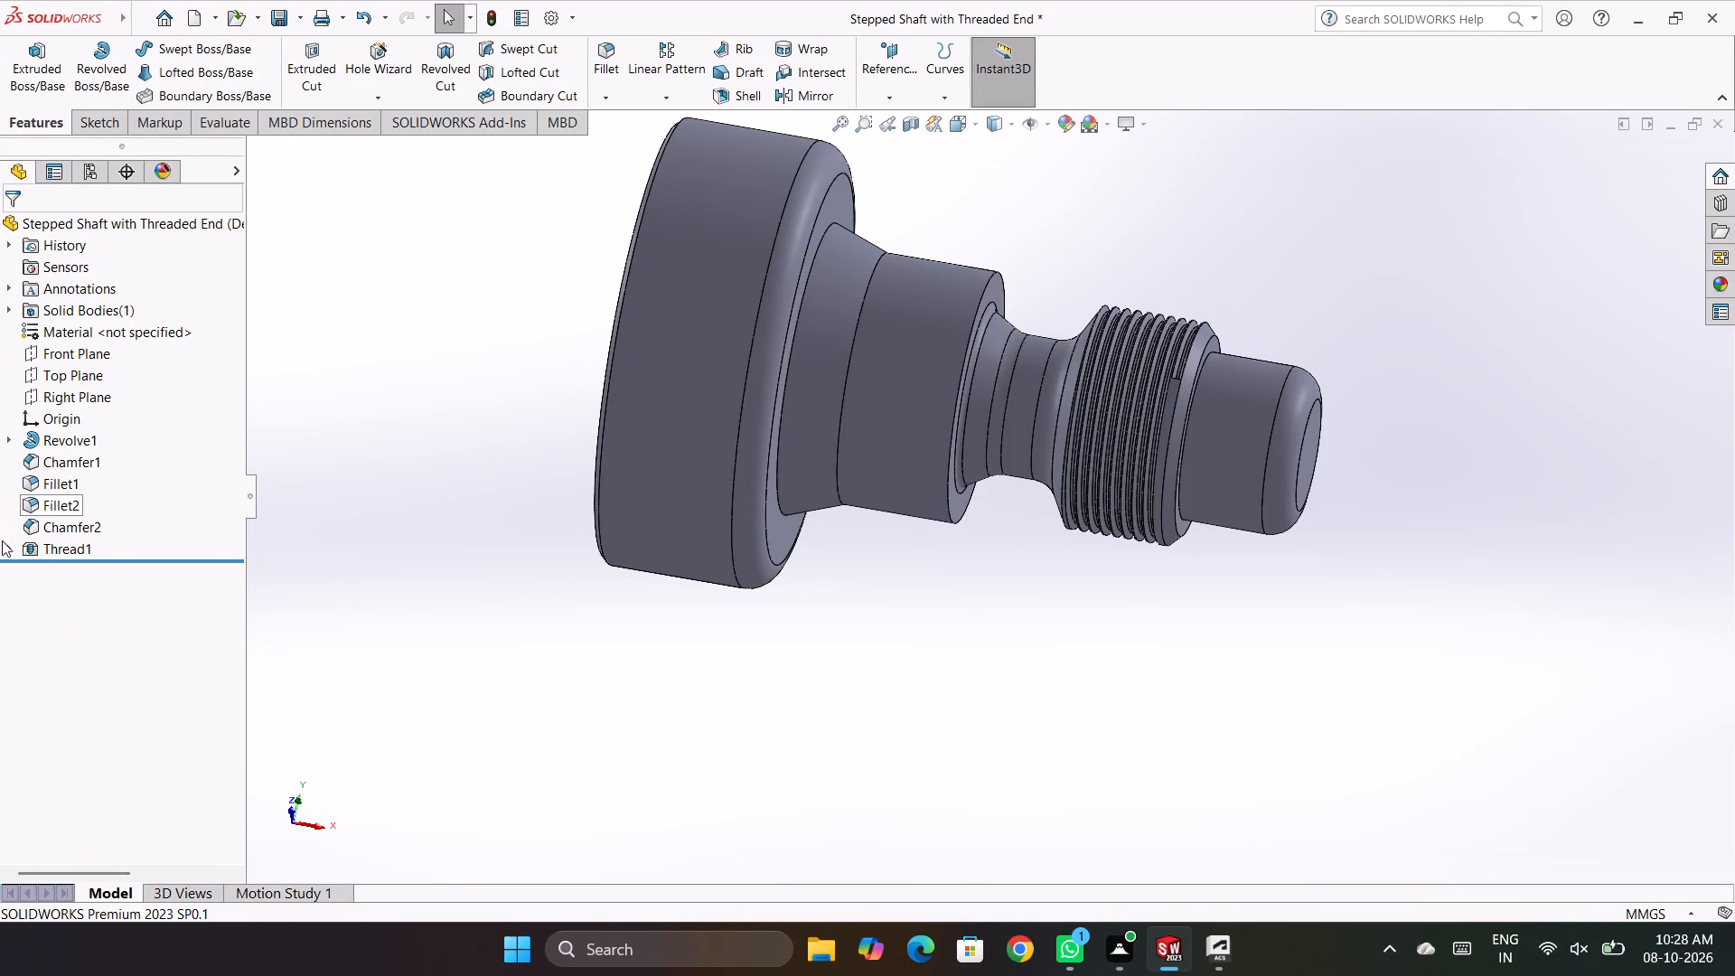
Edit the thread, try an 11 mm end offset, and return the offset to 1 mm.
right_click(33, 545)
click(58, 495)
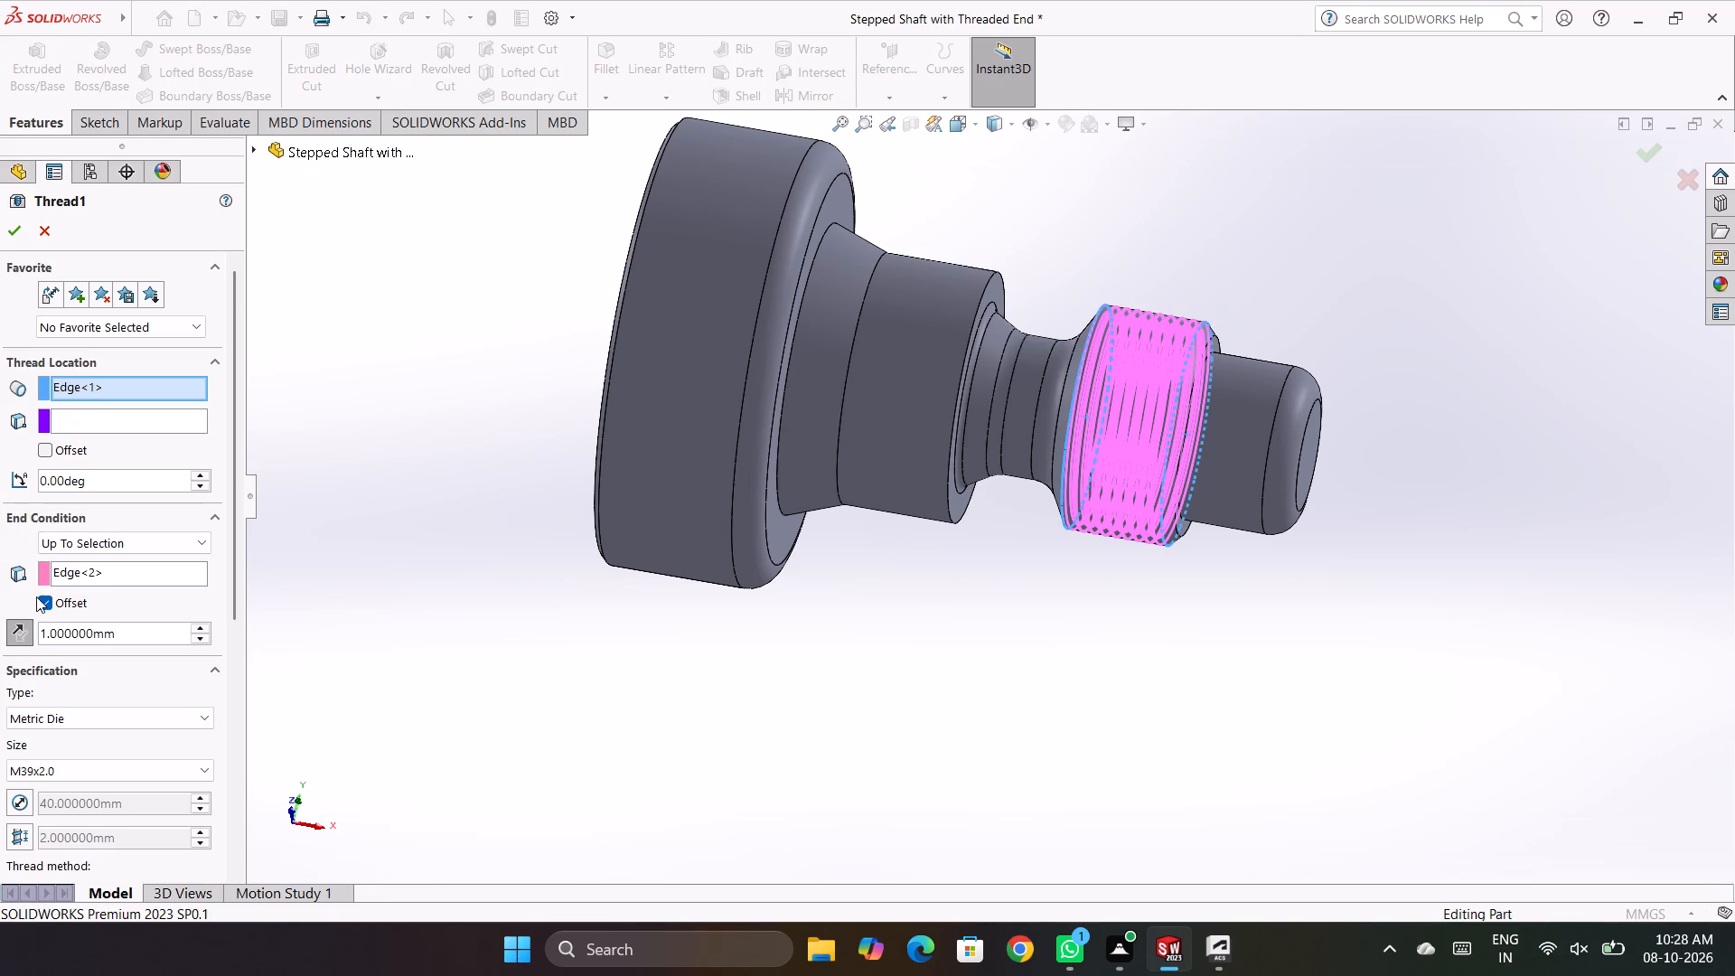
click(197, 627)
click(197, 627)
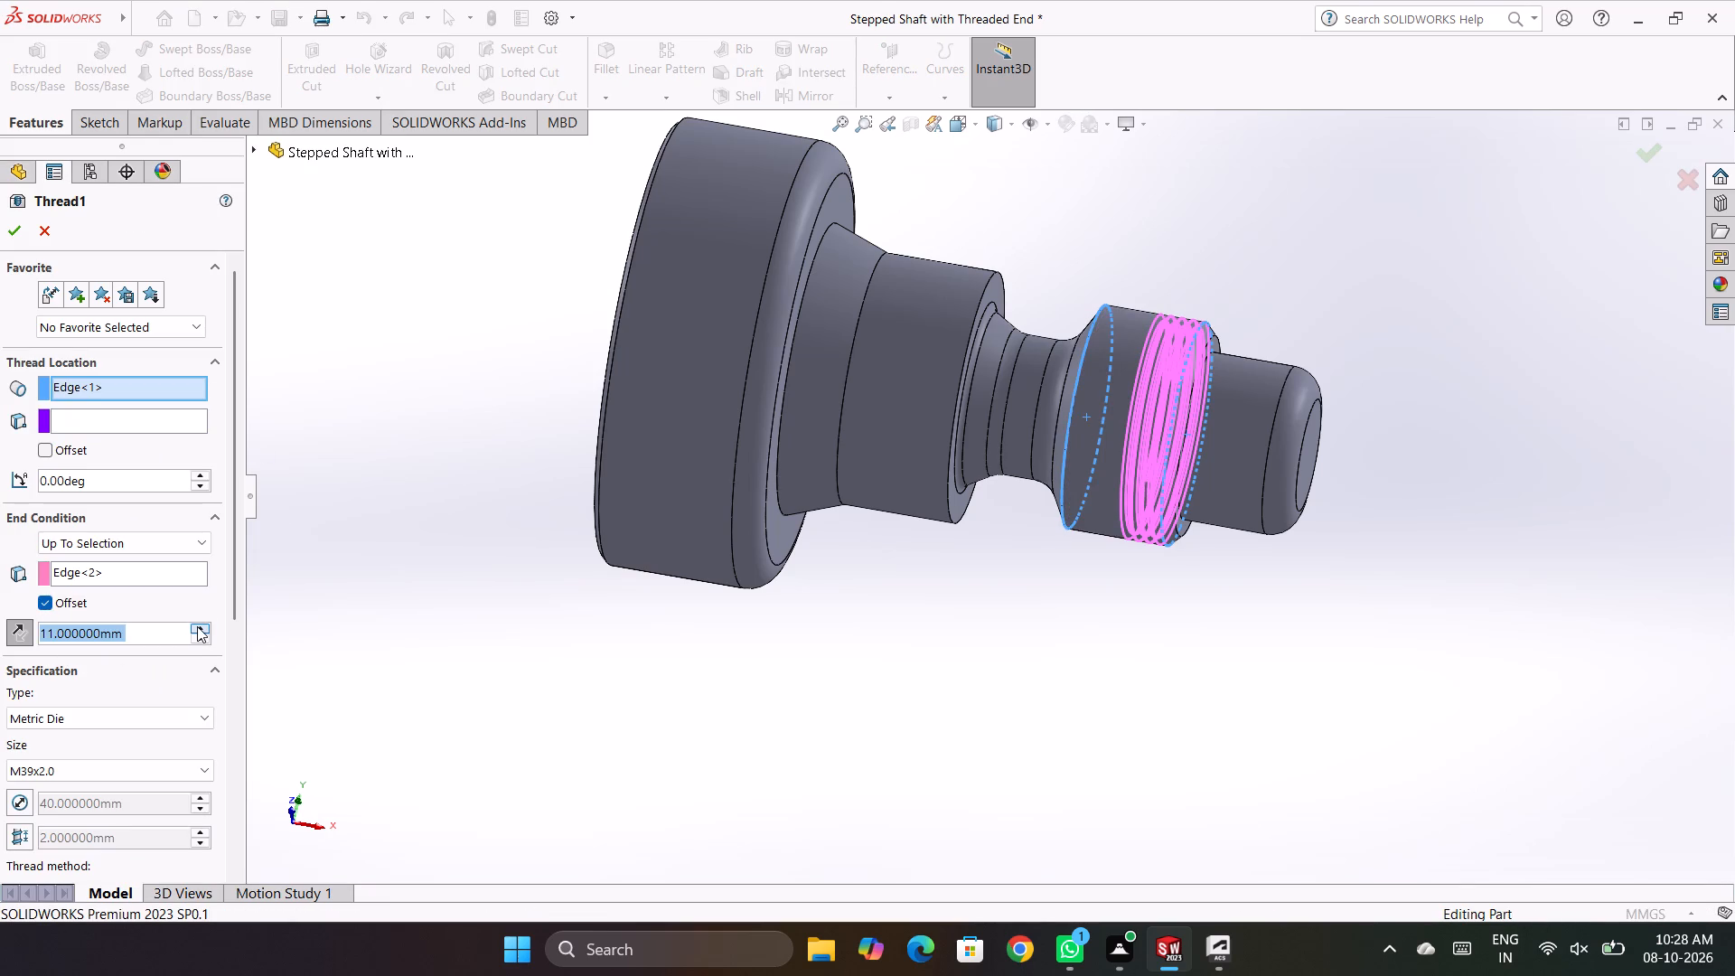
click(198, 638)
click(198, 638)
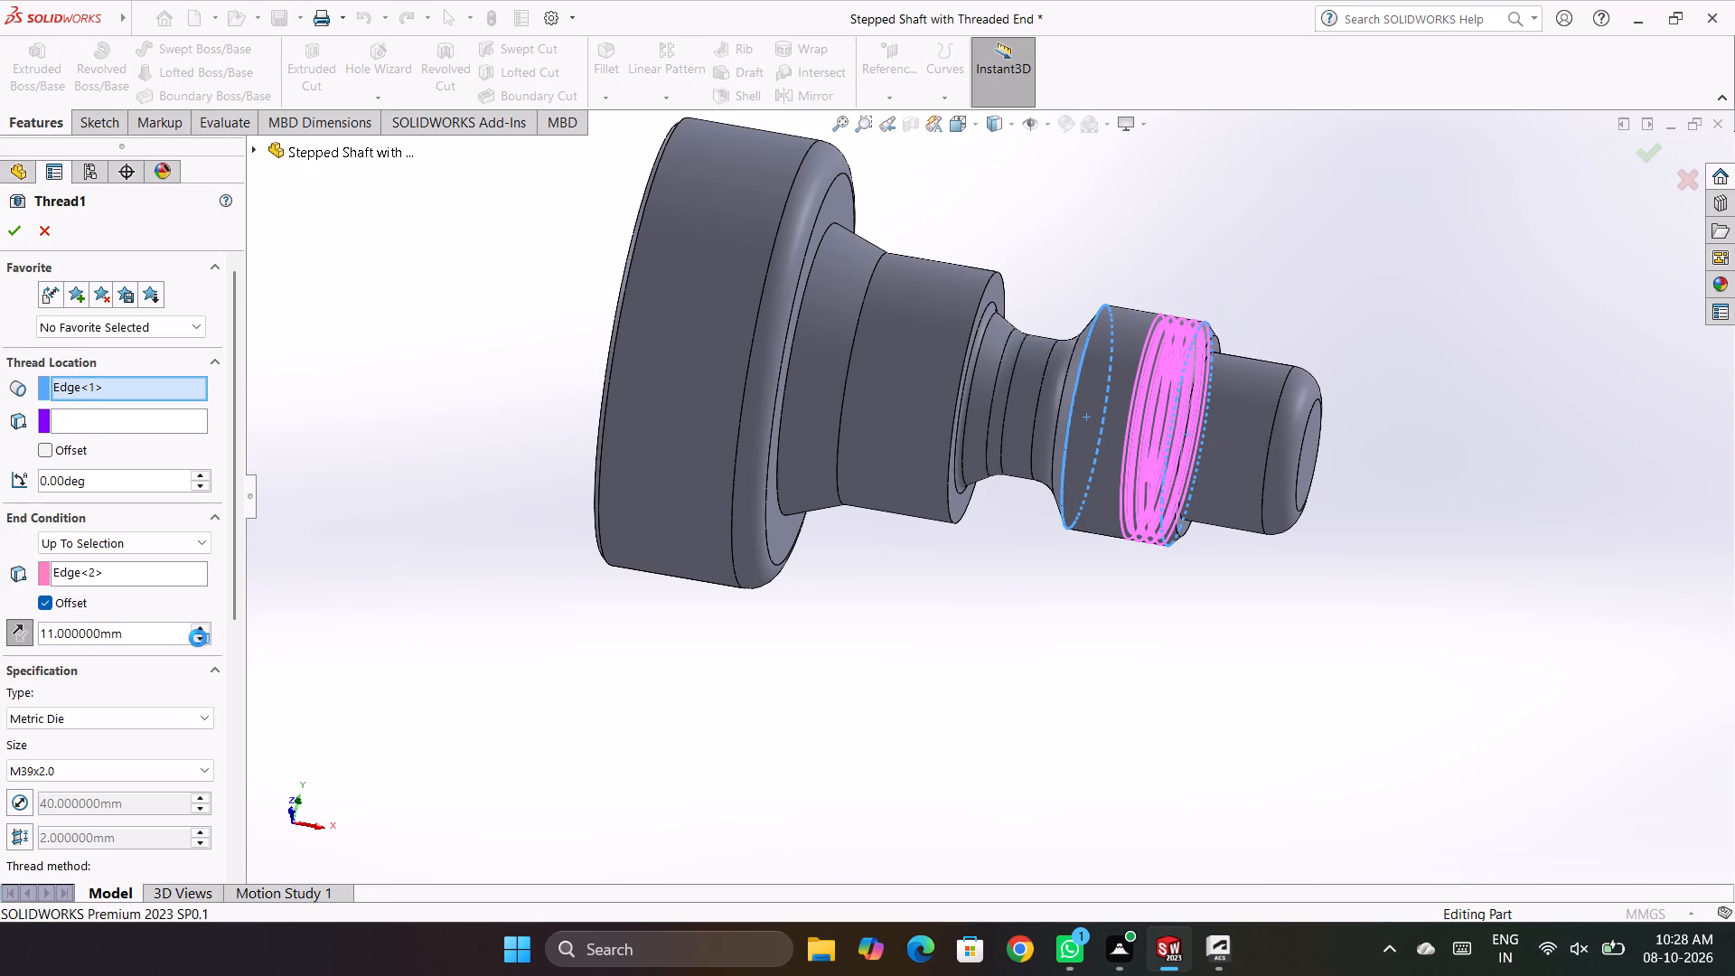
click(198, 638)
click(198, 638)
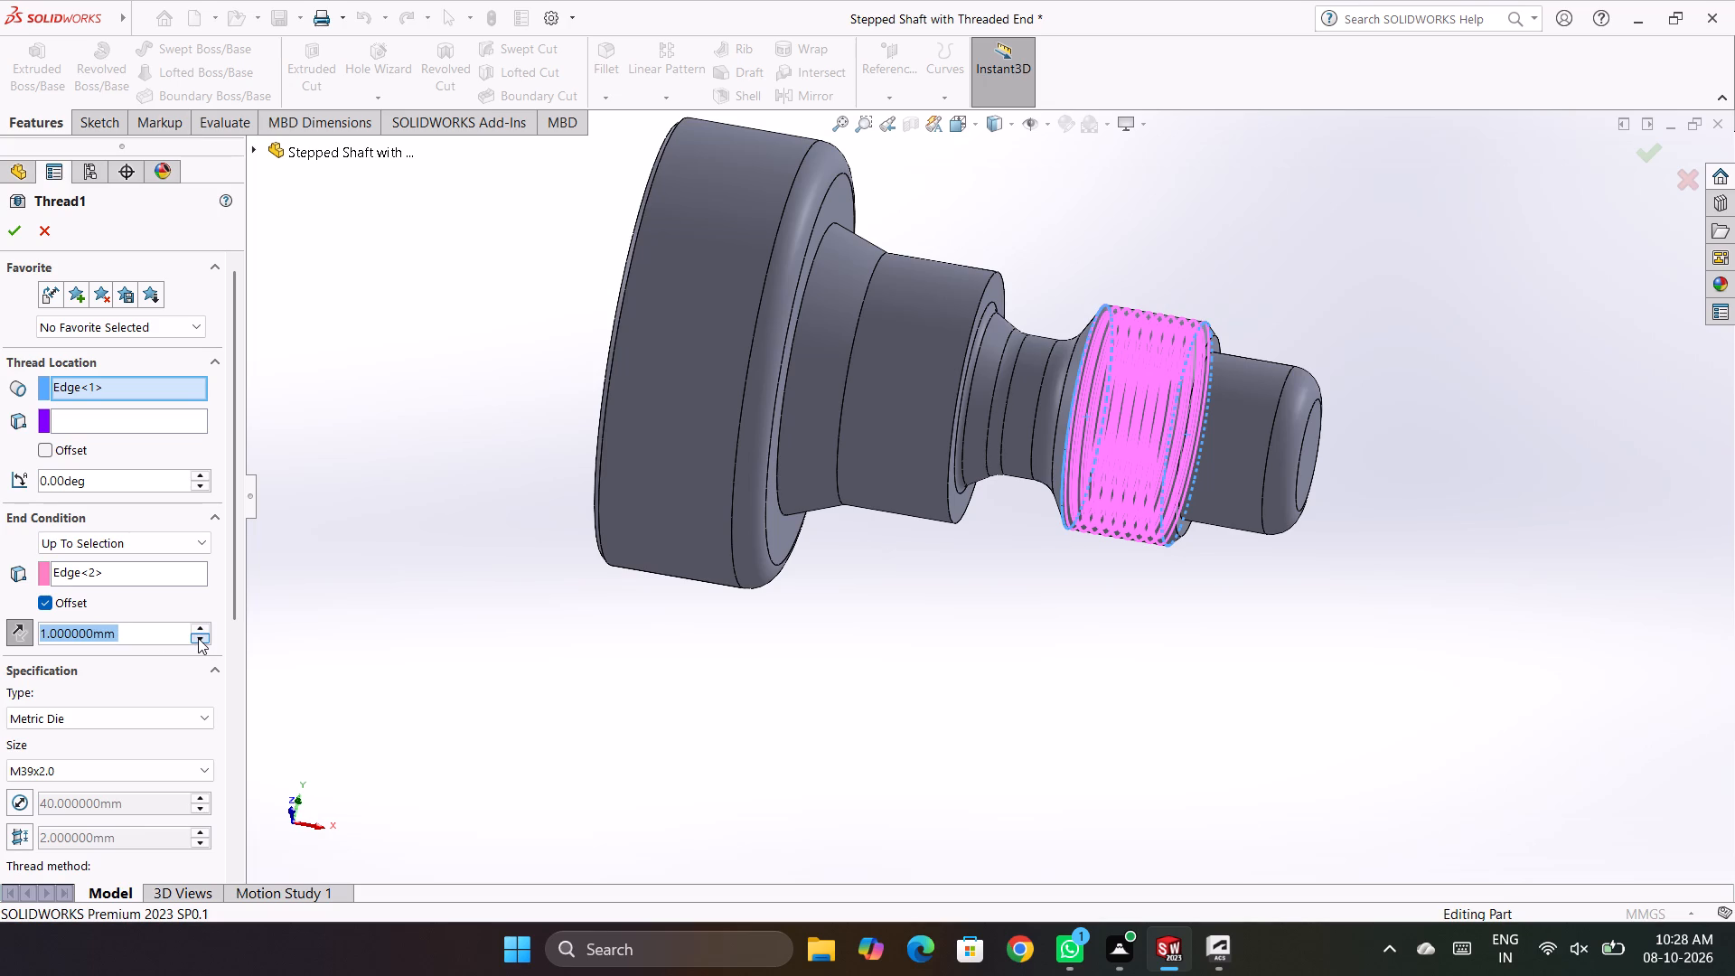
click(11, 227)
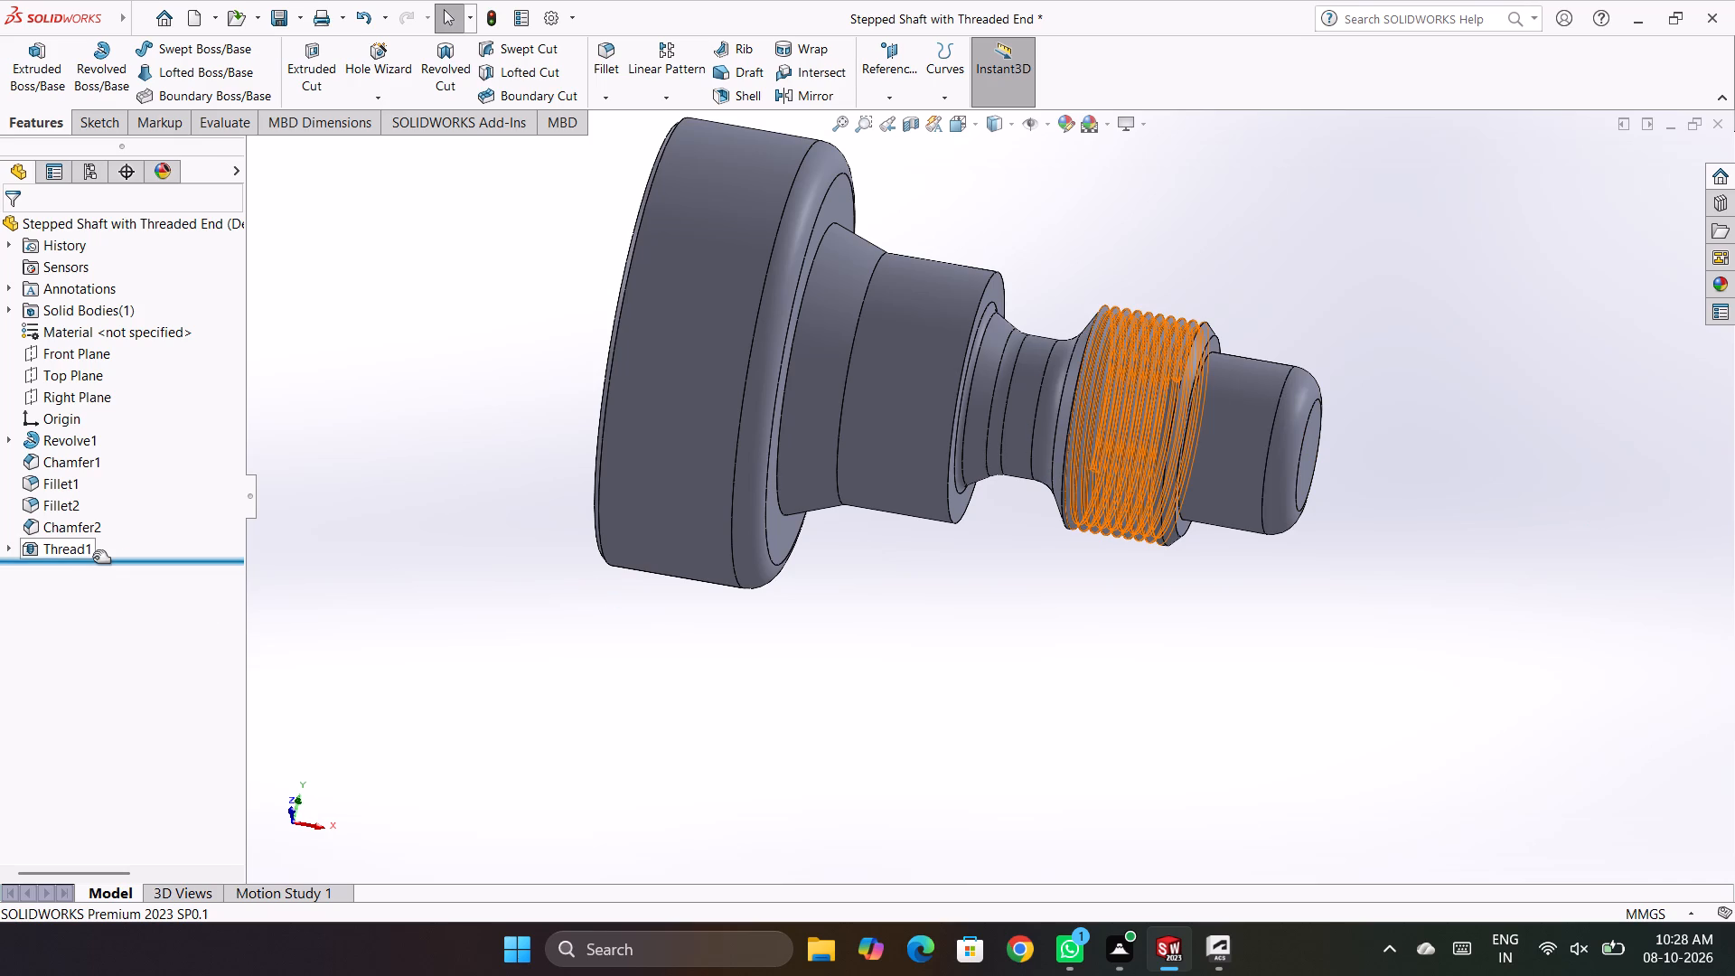
Edit the thread and reverse its end offset so it extends past the groove-side edge.
click(90, 557)
right_click(82, 548)
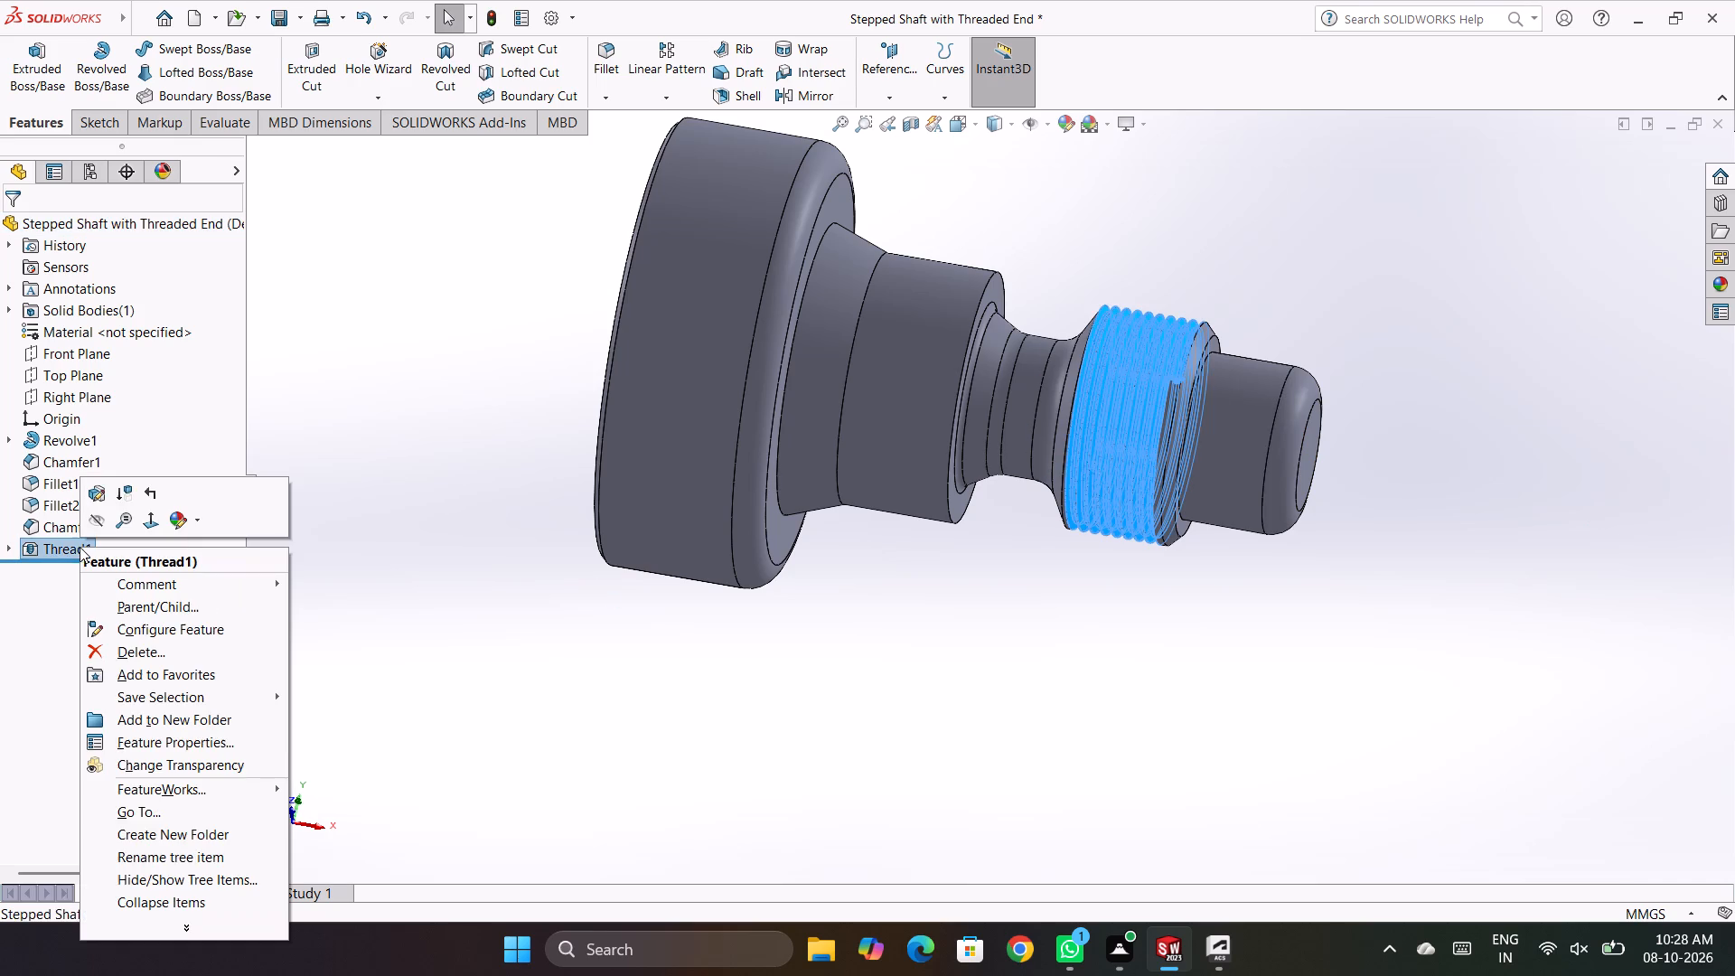
click(100, 498)
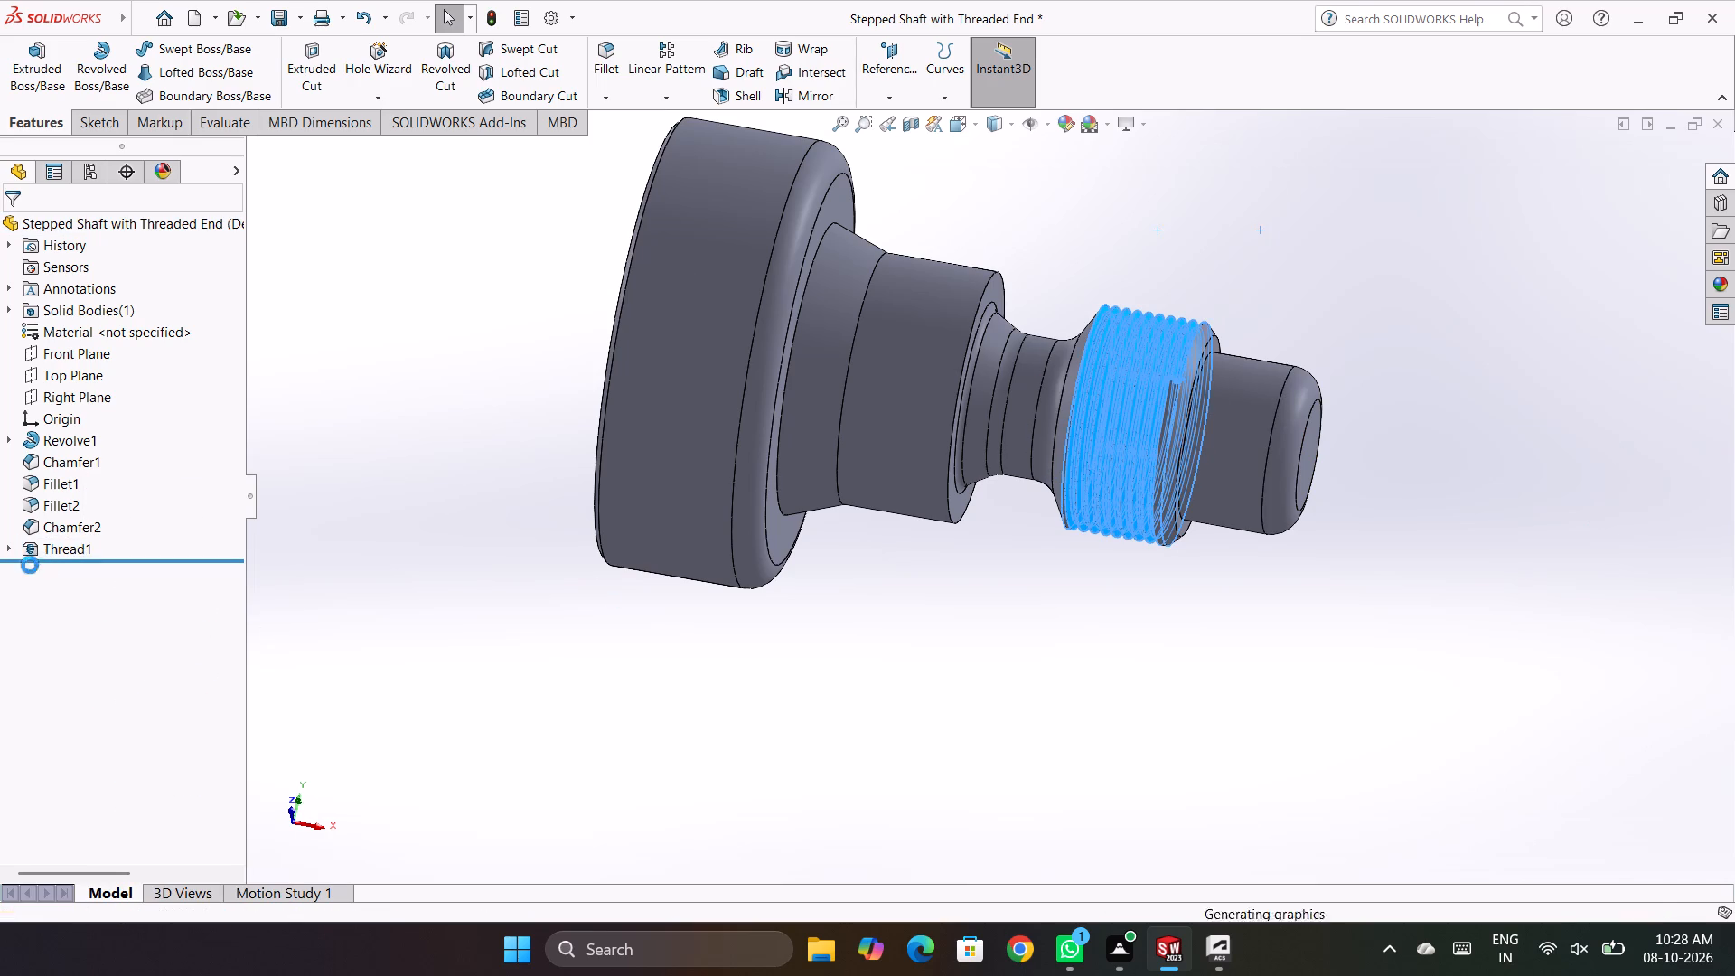
click(7, 633)
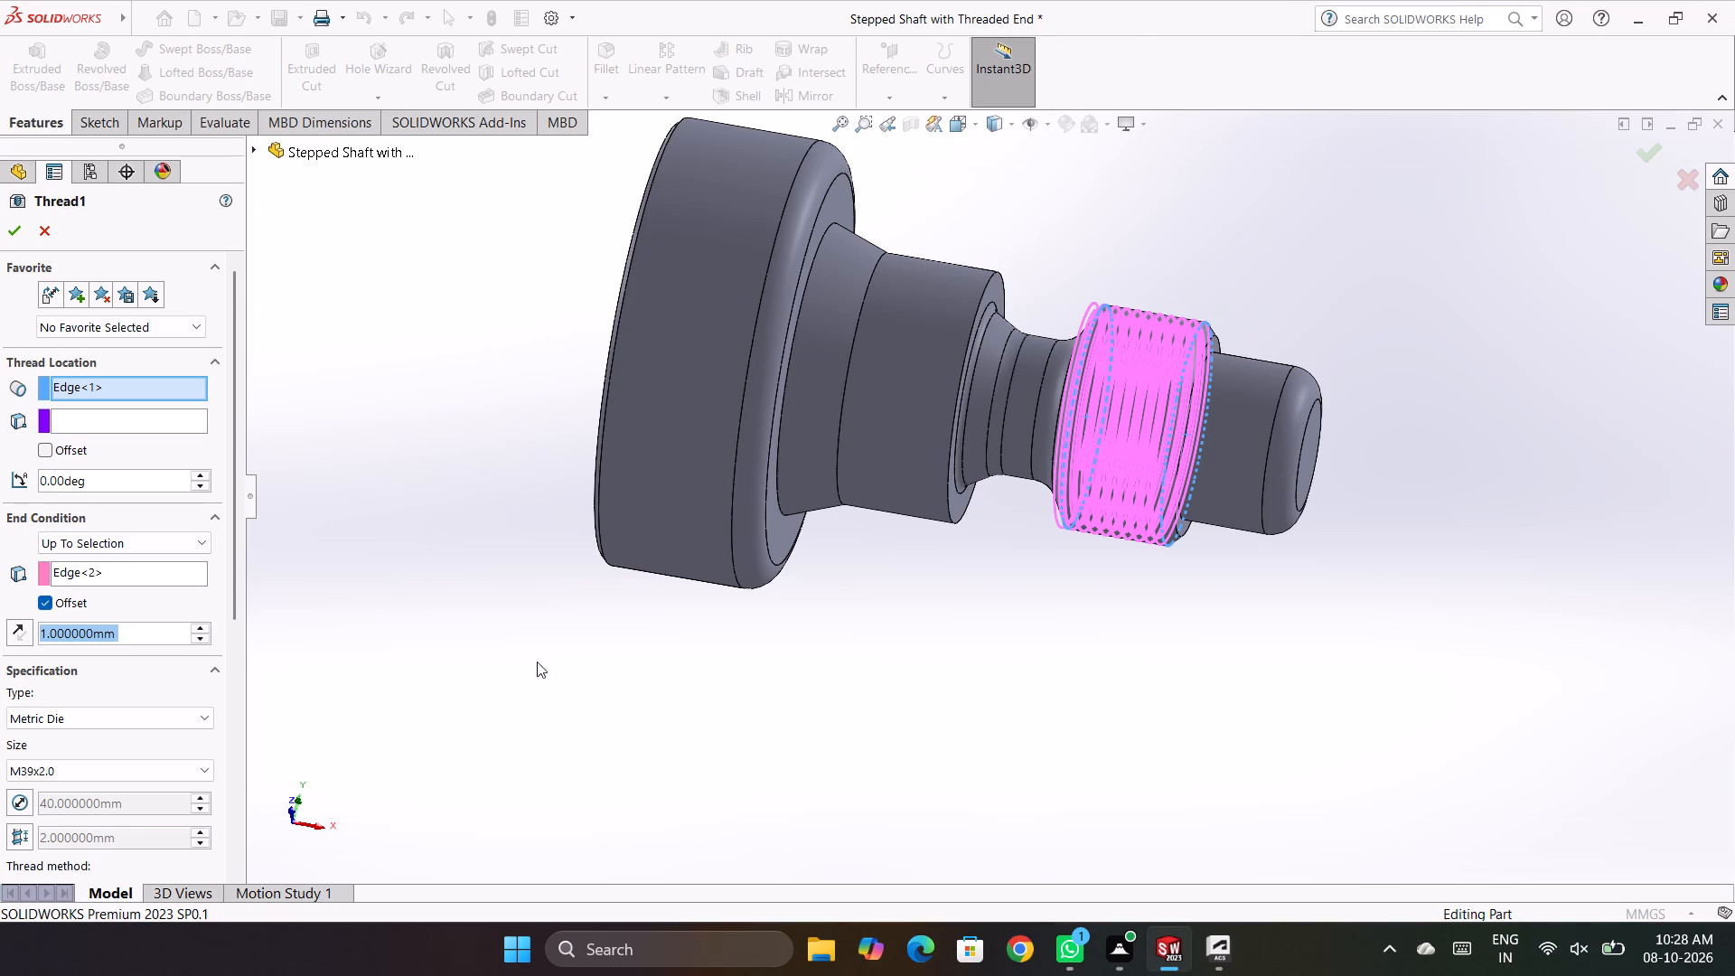
scroll(1109, 628, down, 3)
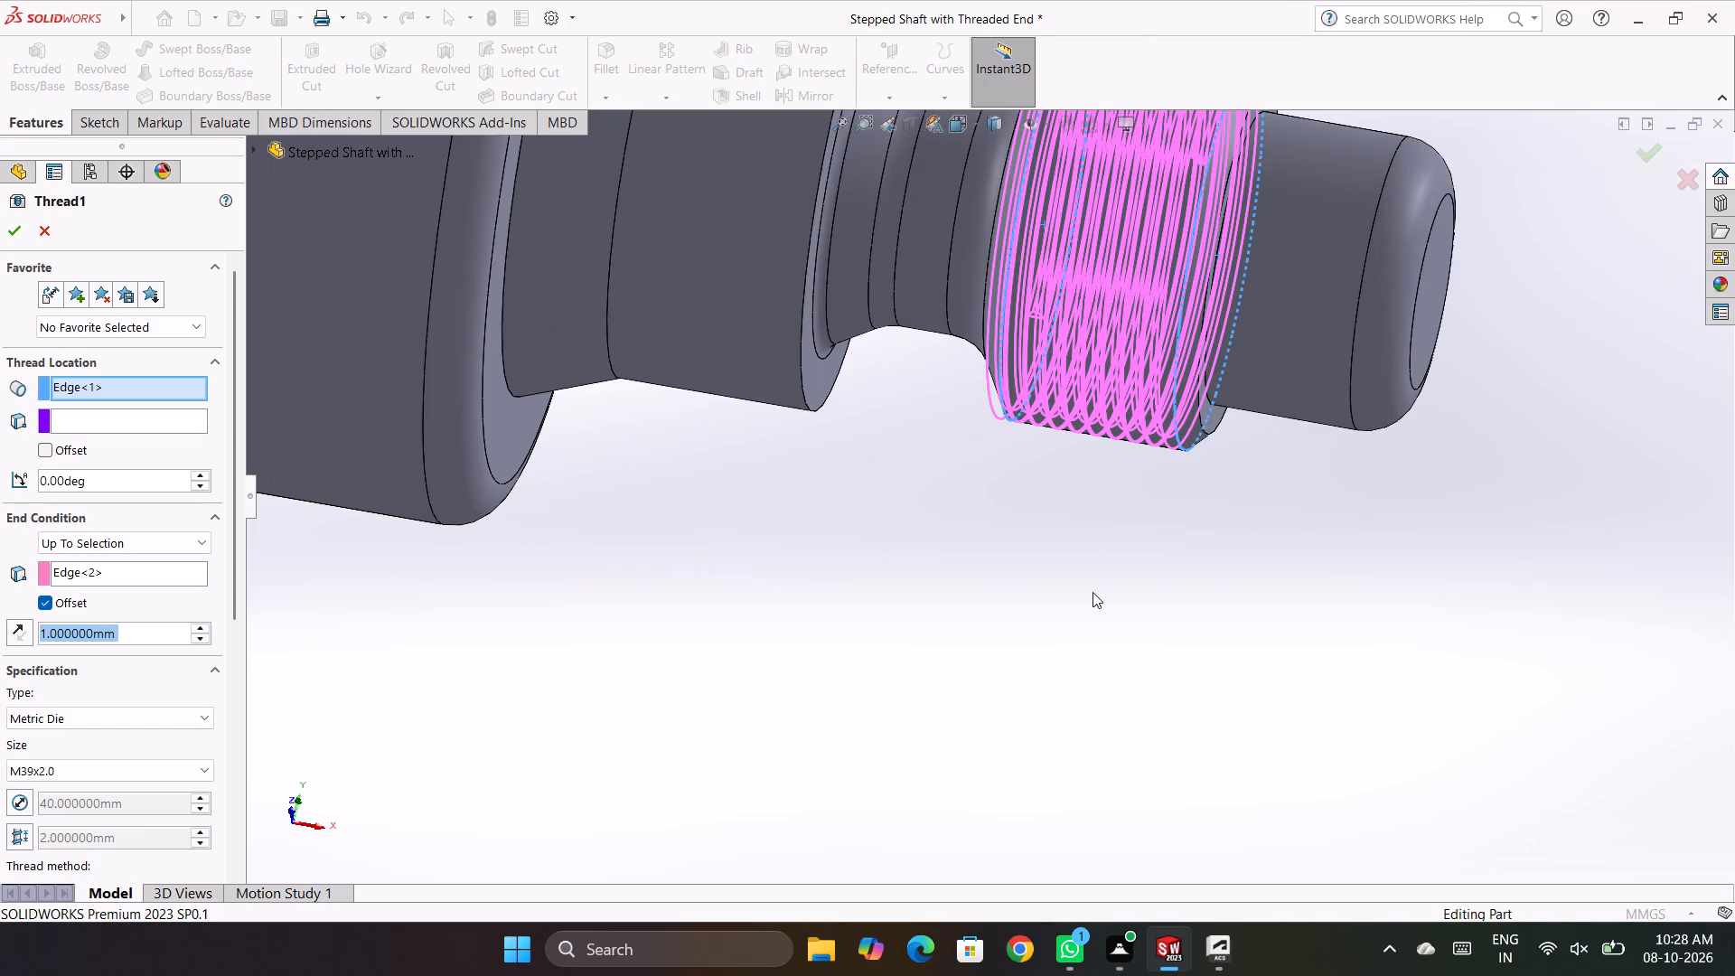
middle_drag(1072, 560, 1083, 540)
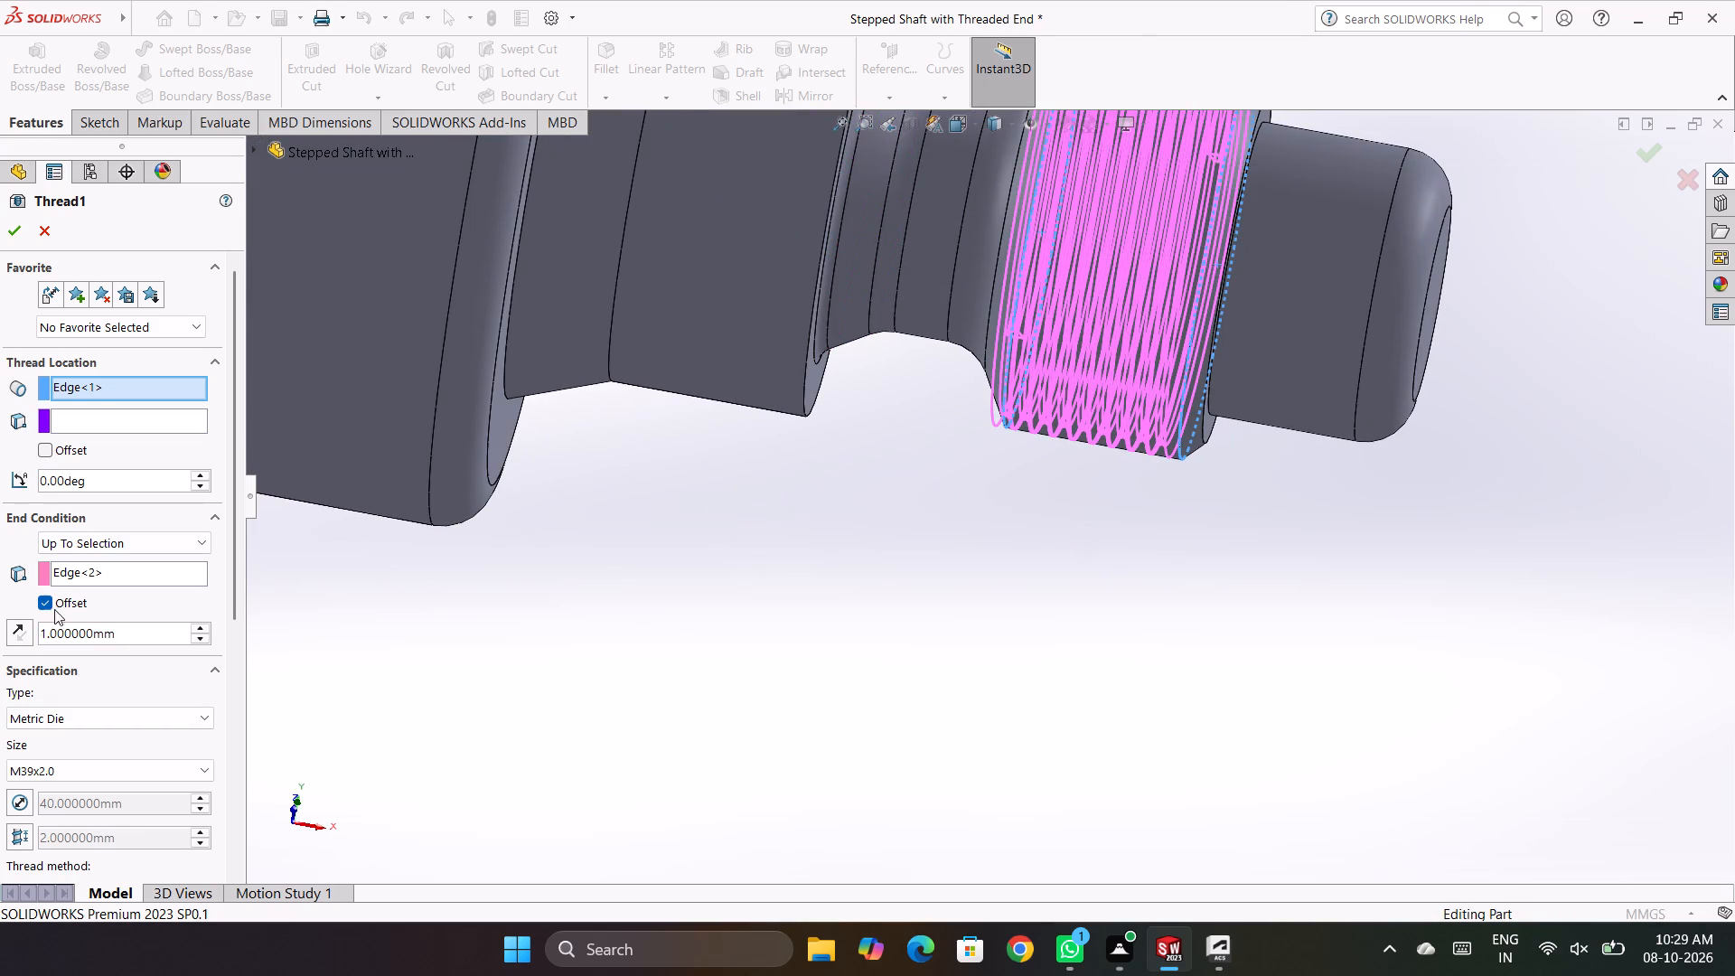
click(14, 633)
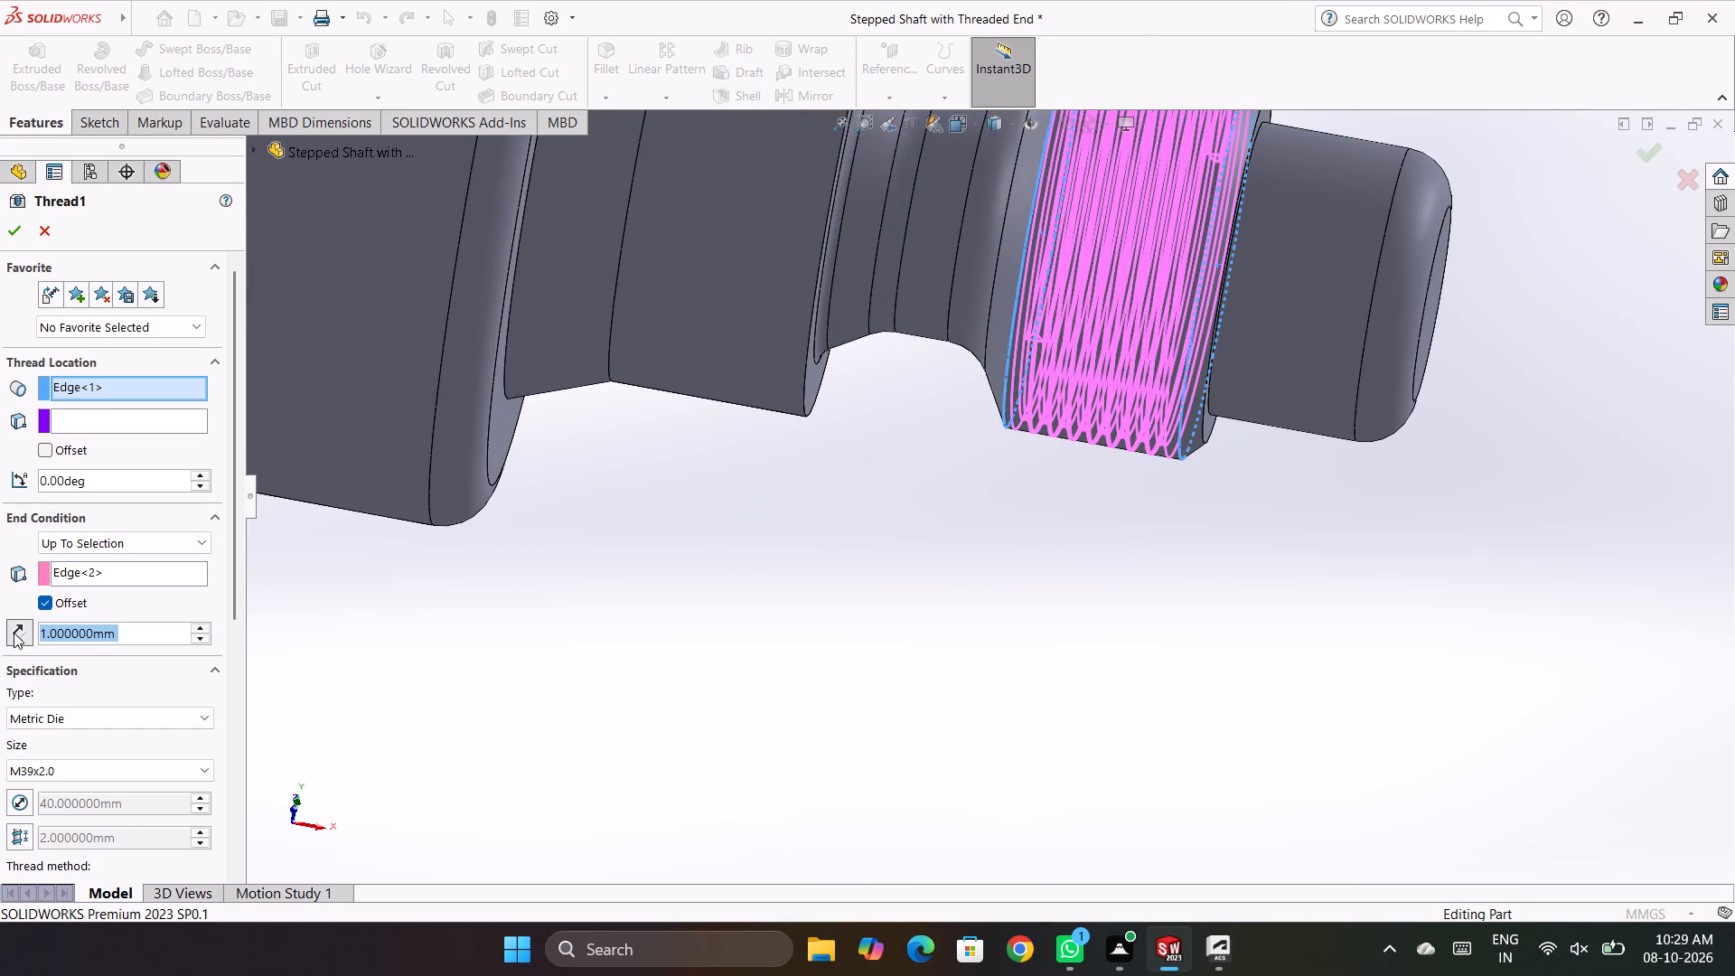
click(14, 633)
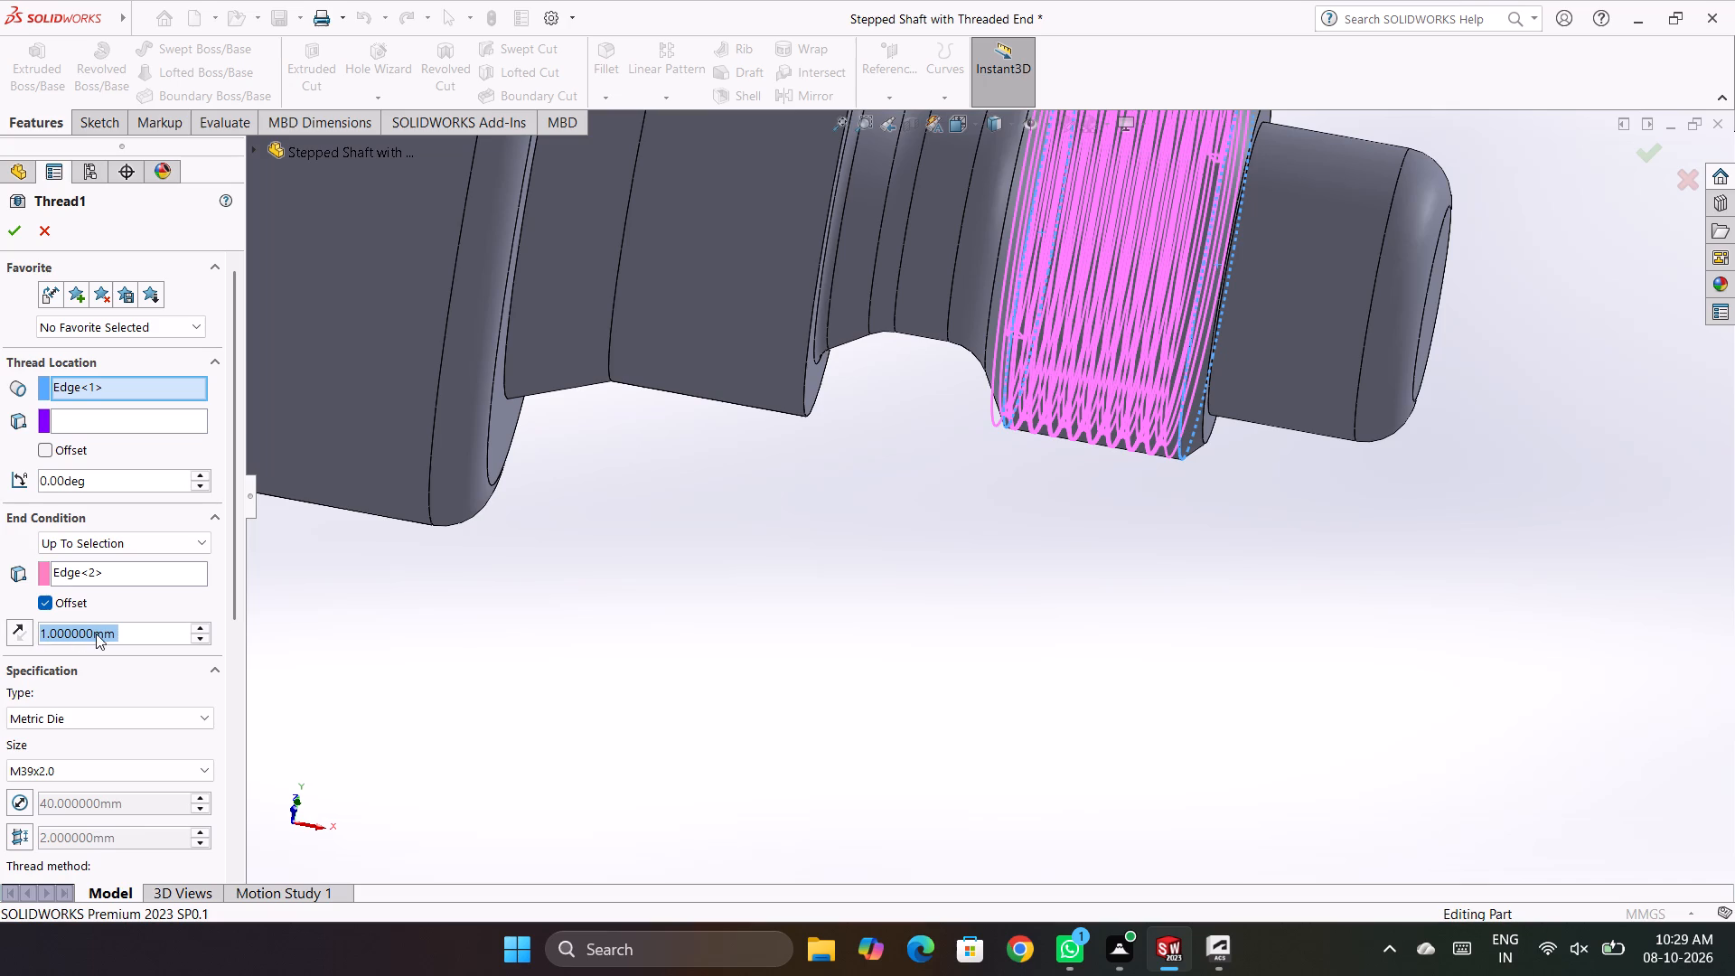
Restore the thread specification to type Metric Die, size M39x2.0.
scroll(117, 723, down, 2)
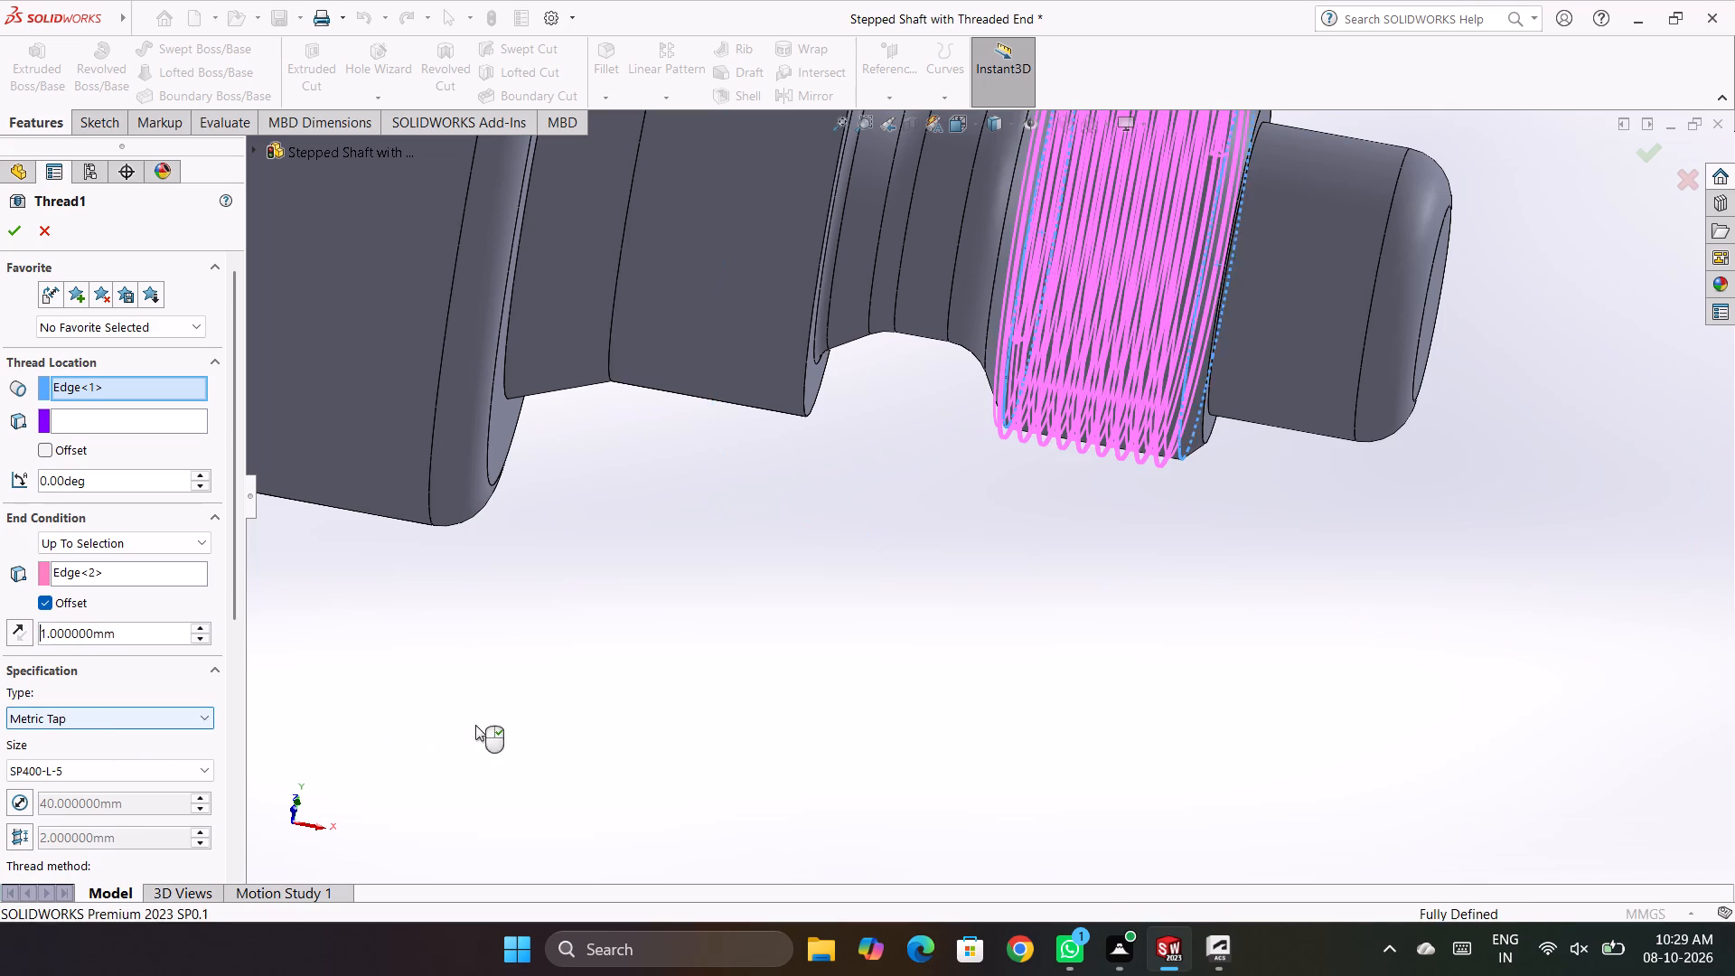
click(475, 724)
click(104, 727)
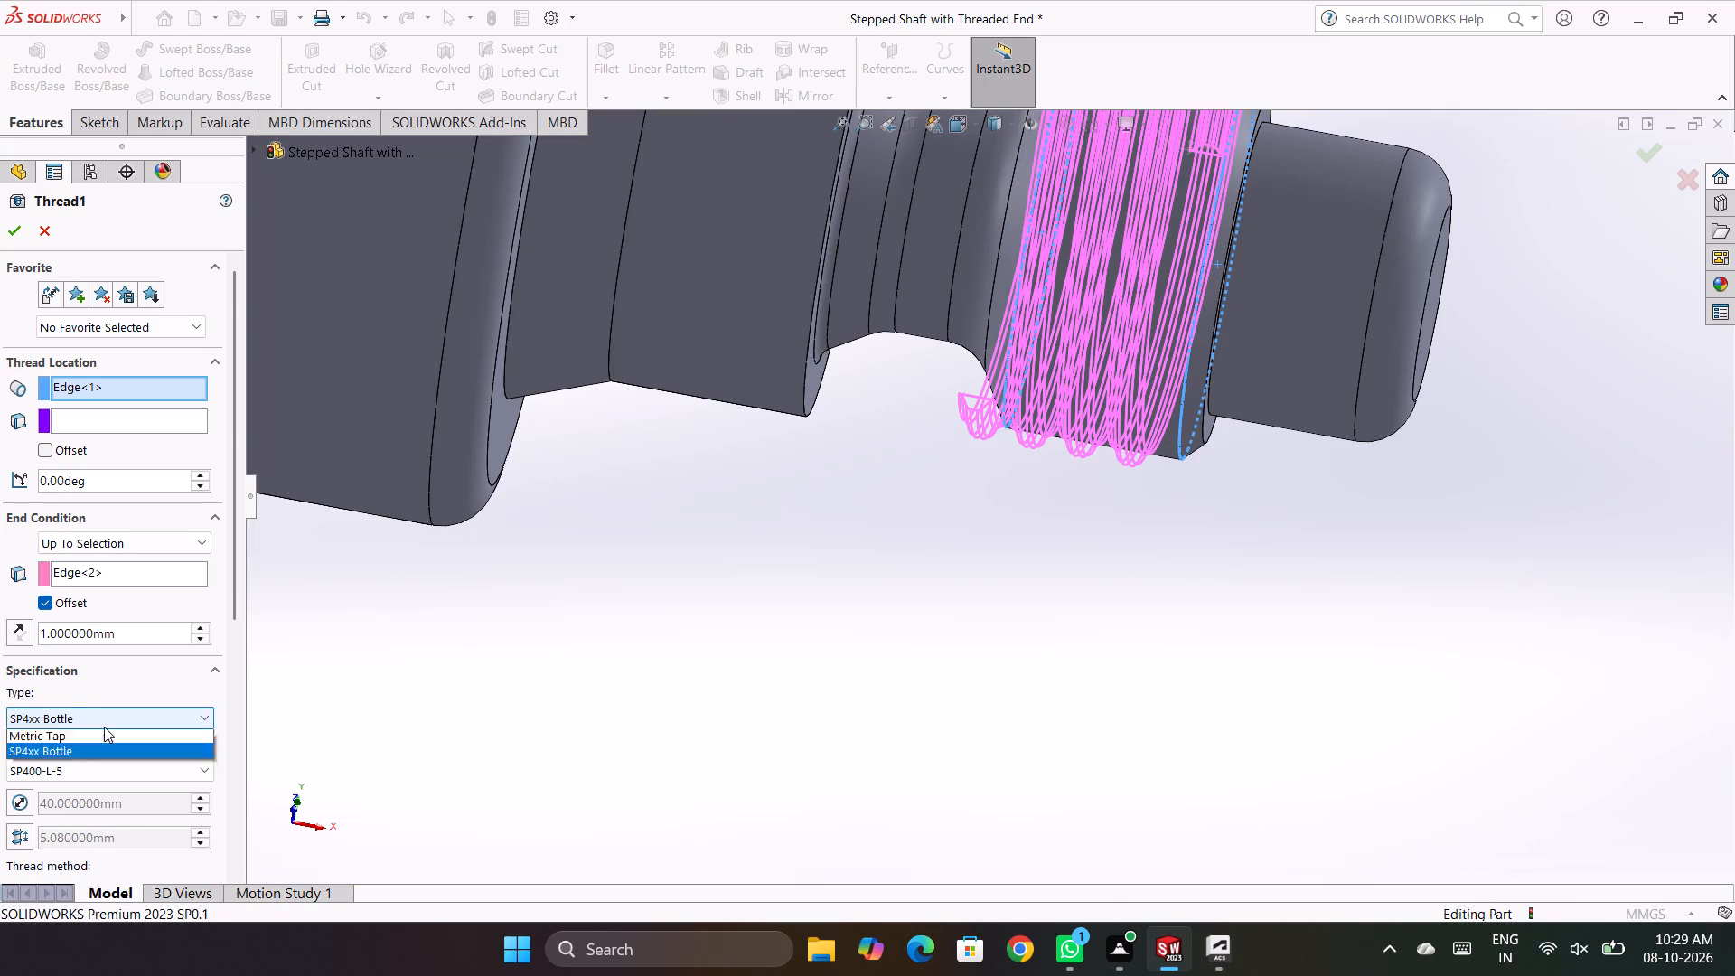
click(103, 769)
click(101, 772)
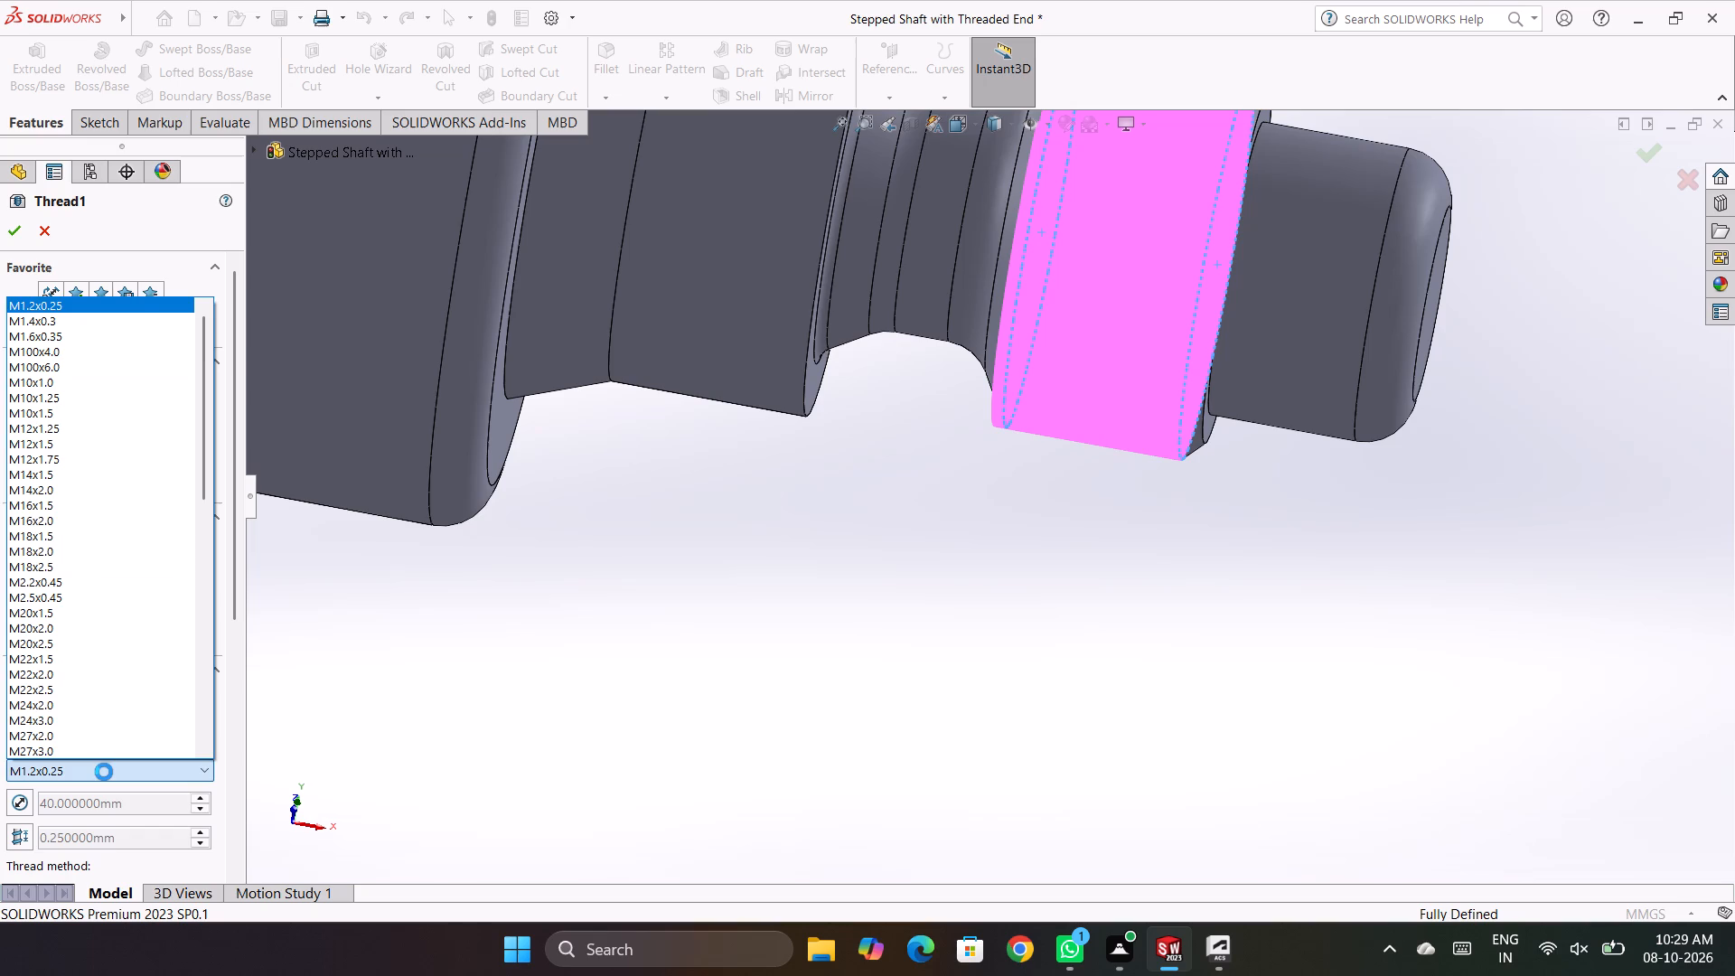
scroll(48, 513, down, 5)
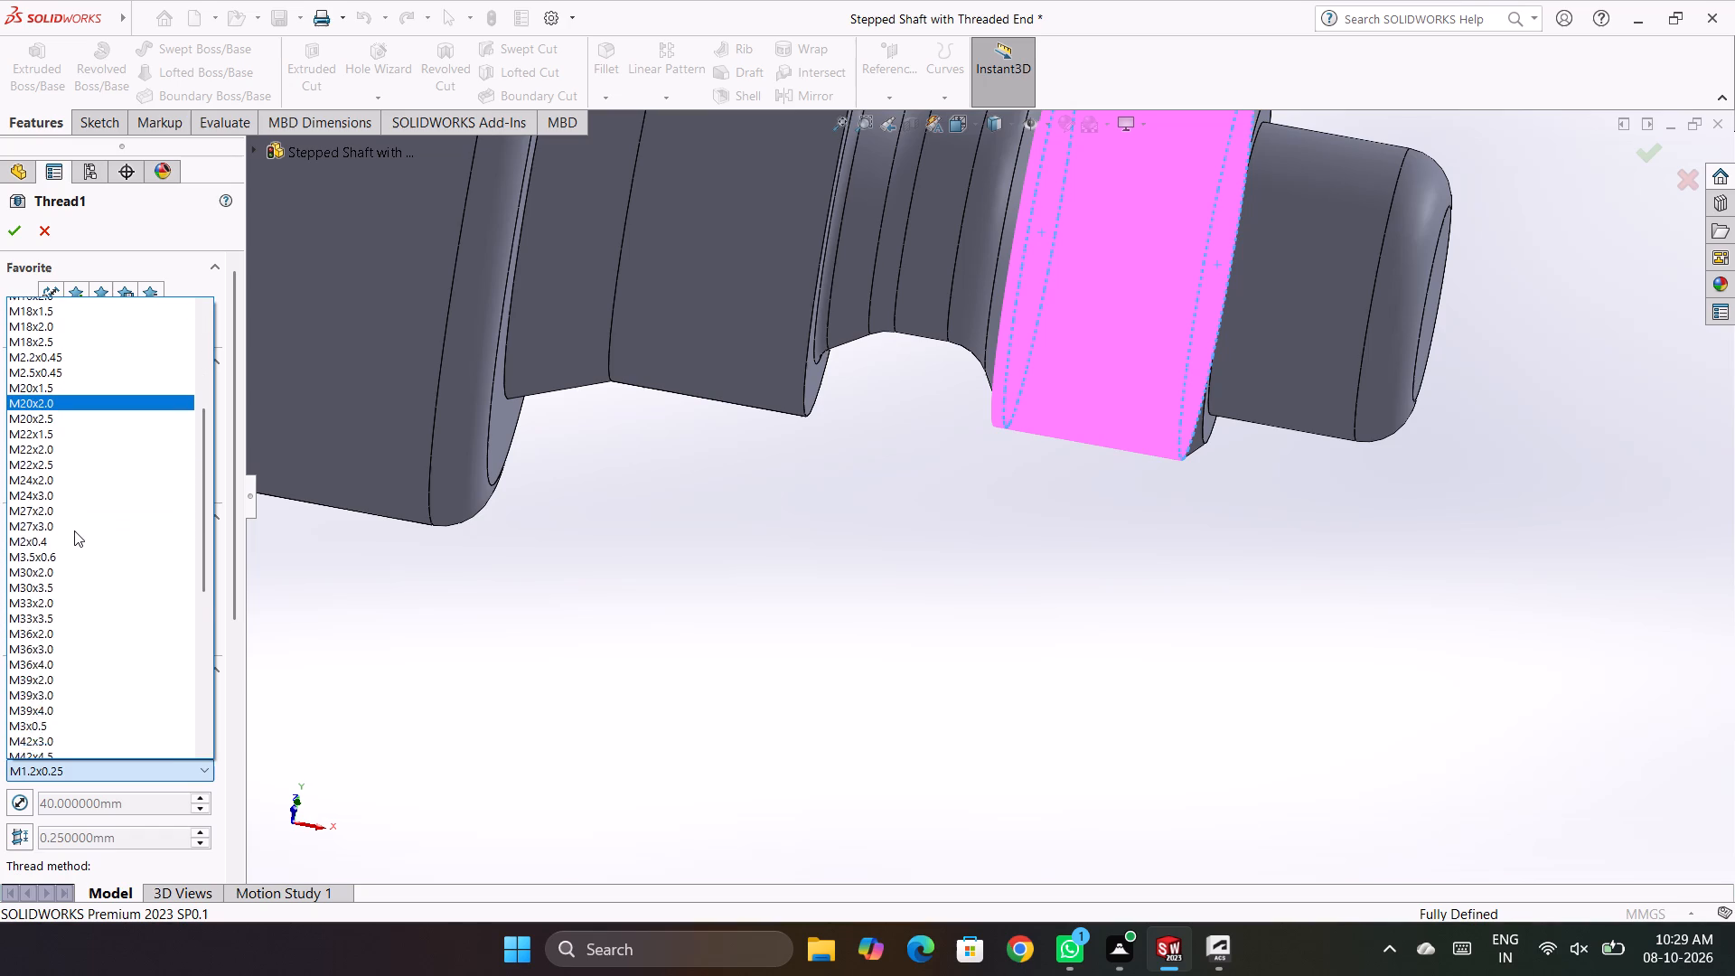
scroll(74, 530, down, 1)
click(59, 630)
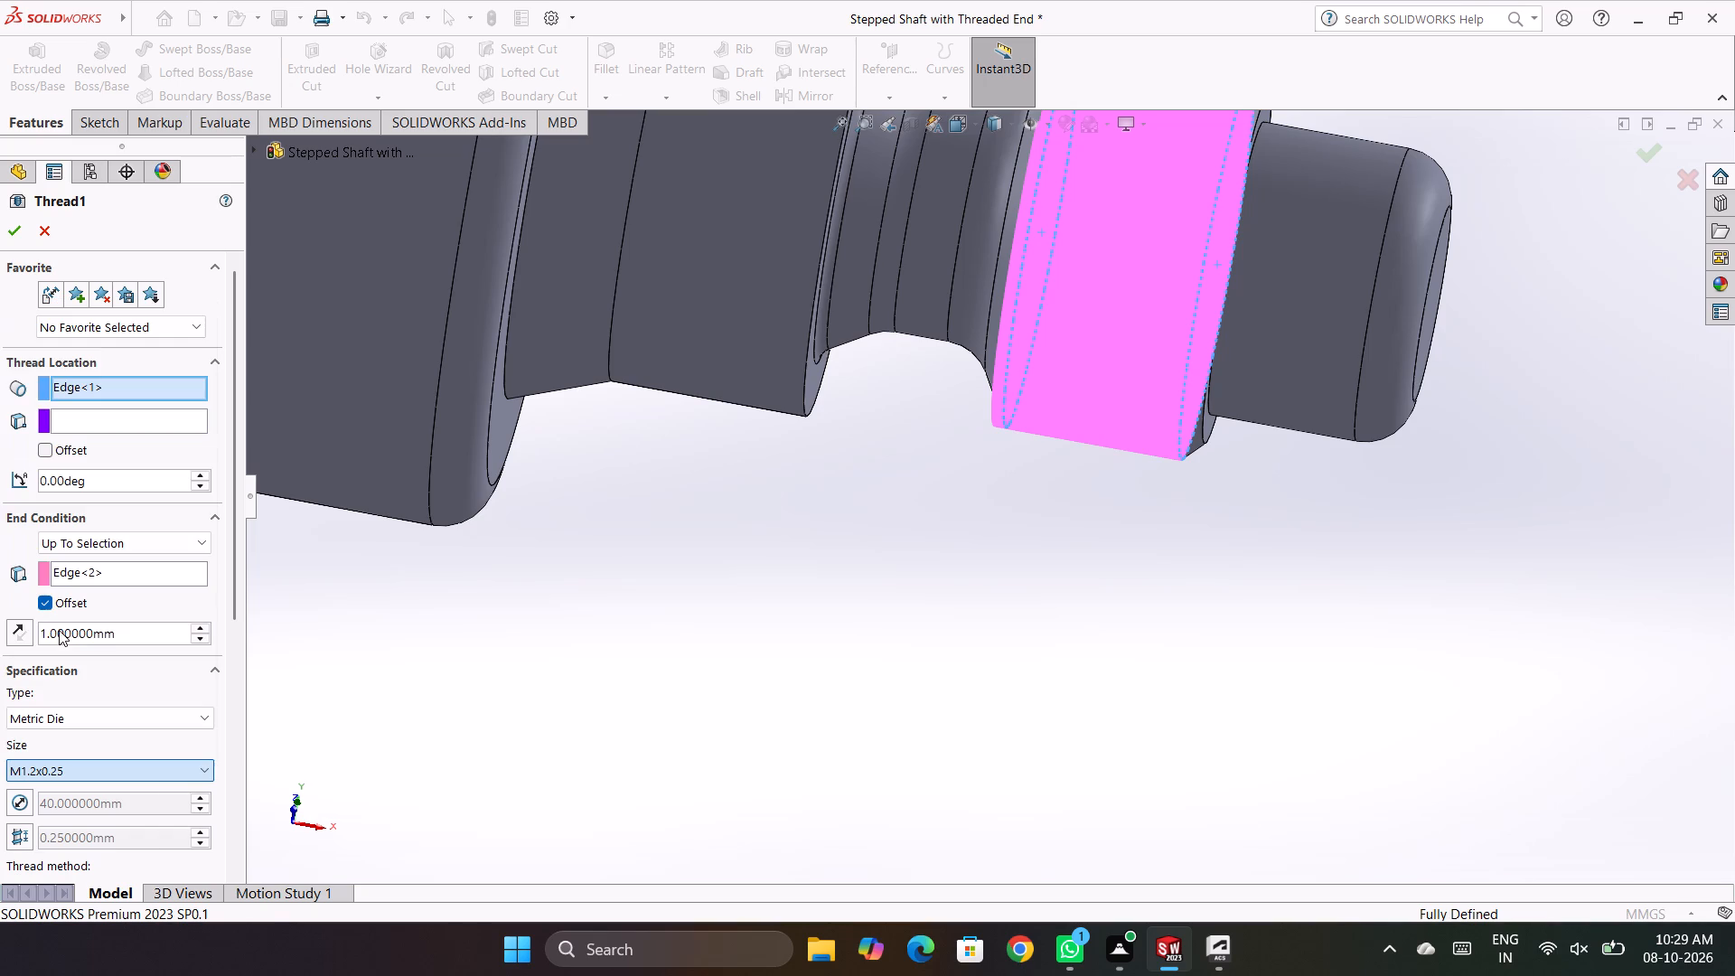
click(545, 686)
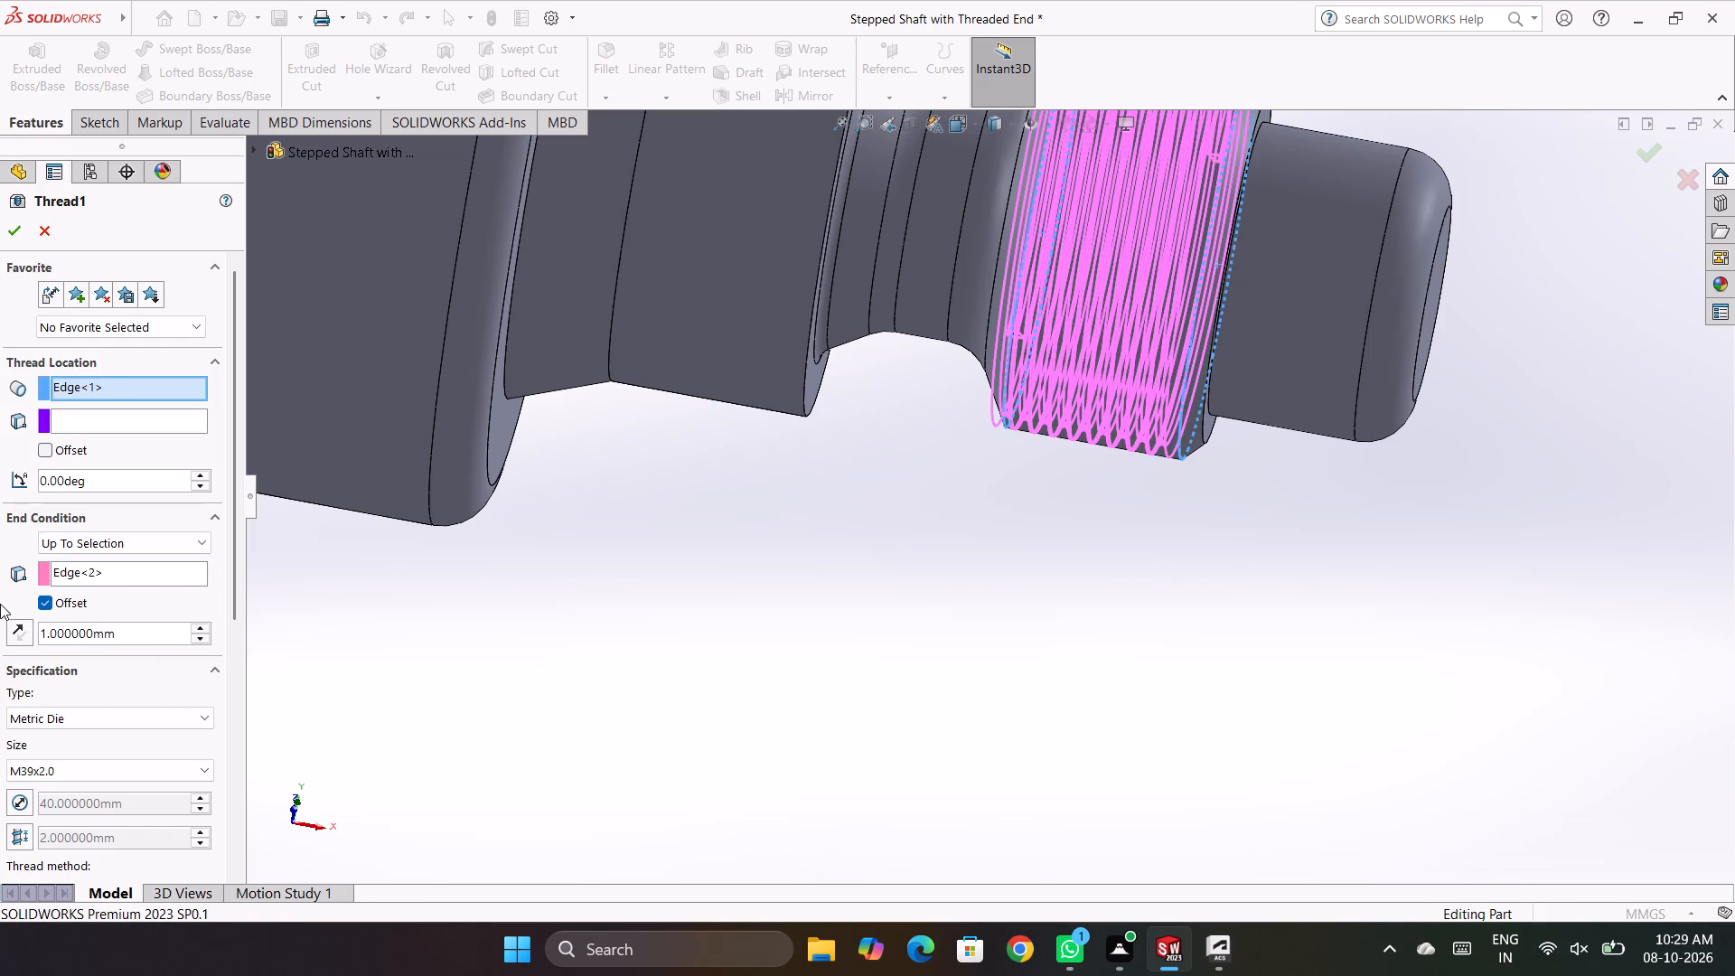
Set the thread's end offset to 2 mm and reverse it so the thread stops short of the groove-side edge.
drag(146, 636, 0, 630)
key(2)
key(Return)
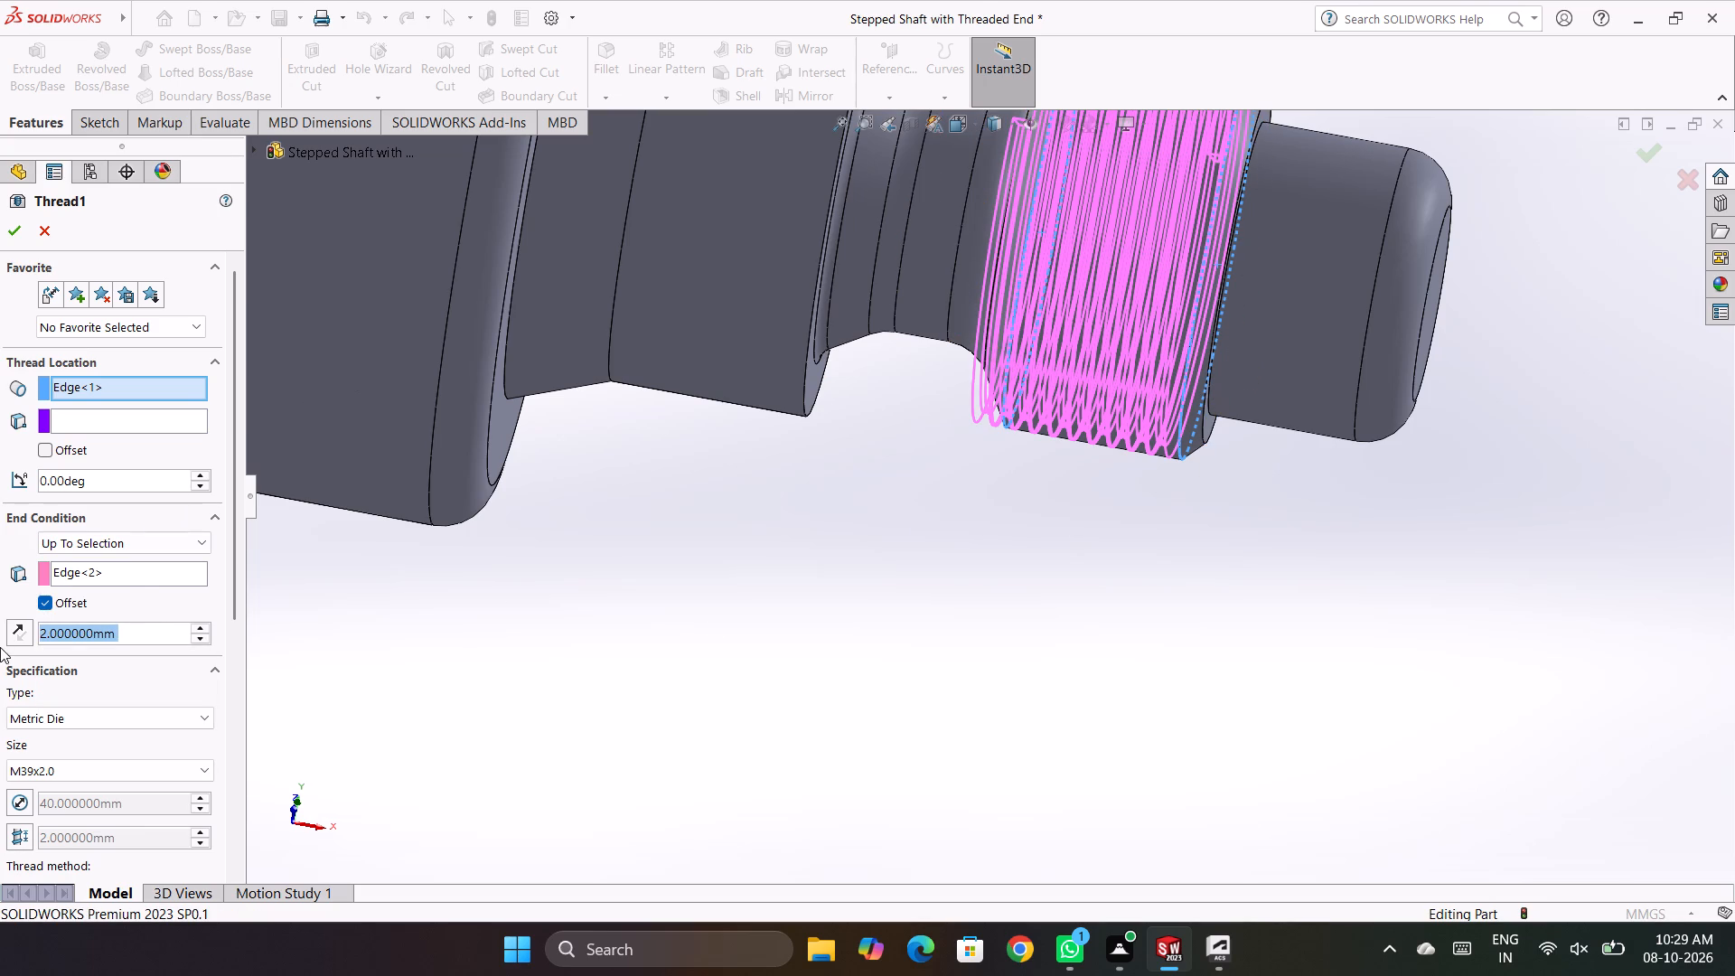
click(14, 628)
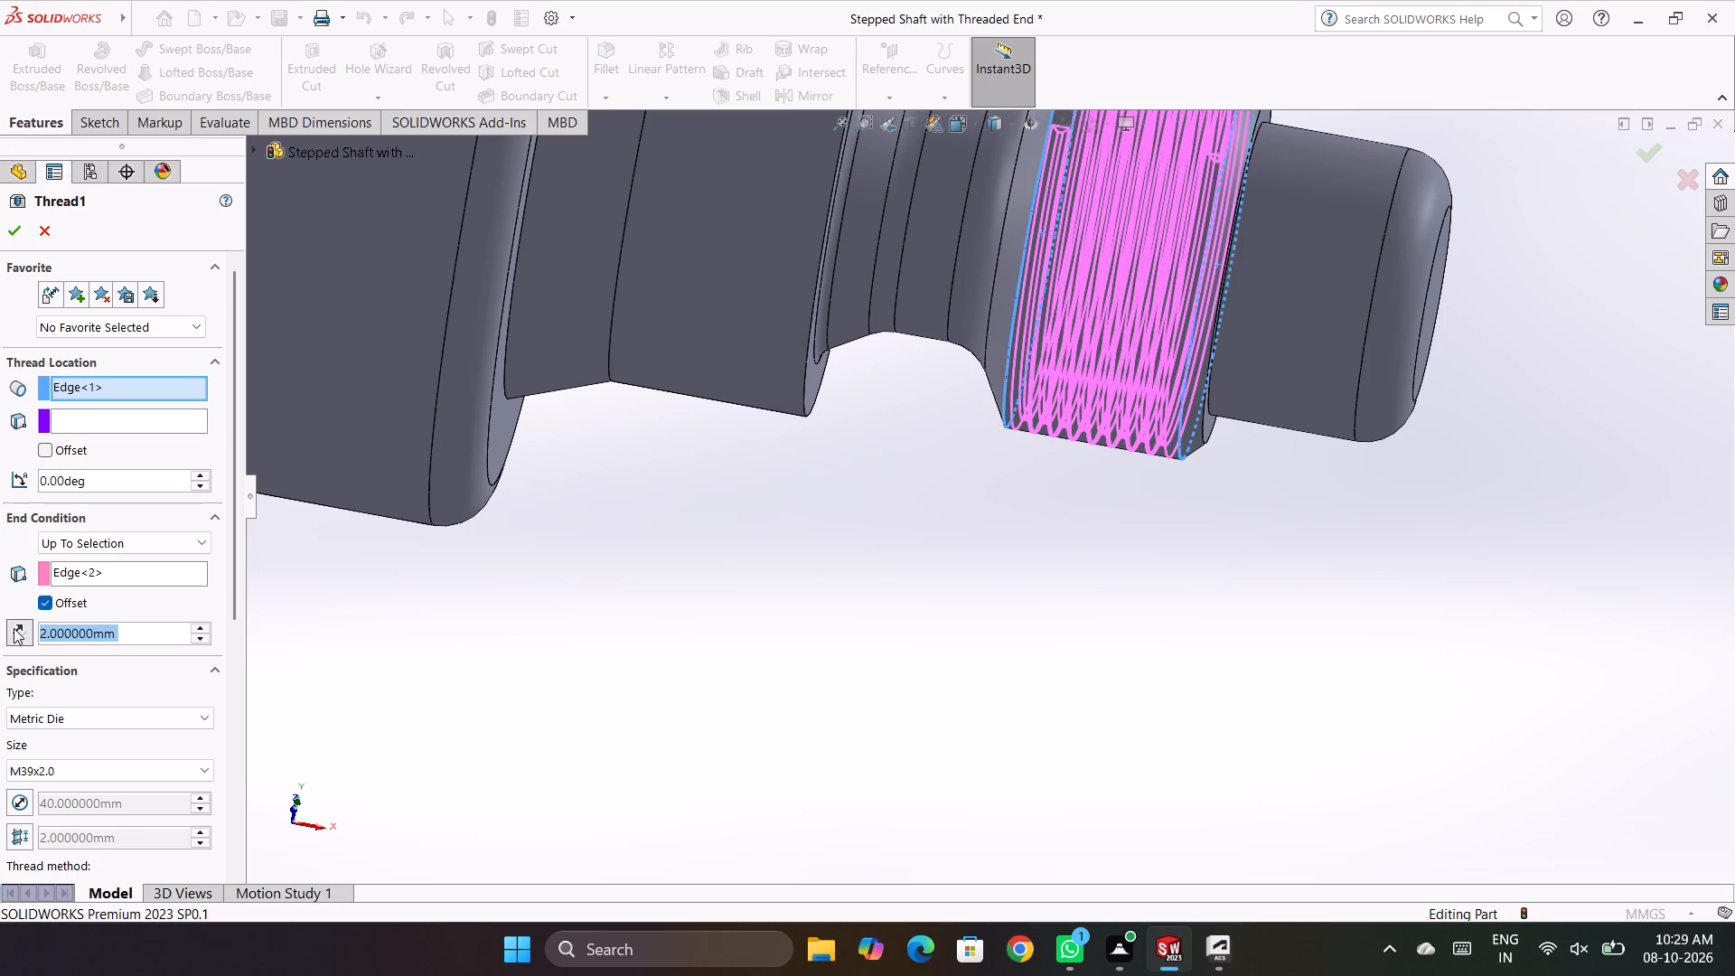
middle_drag(1139, 668, 1026, 687)
middle_drag(1026, 687, 1132, 728)
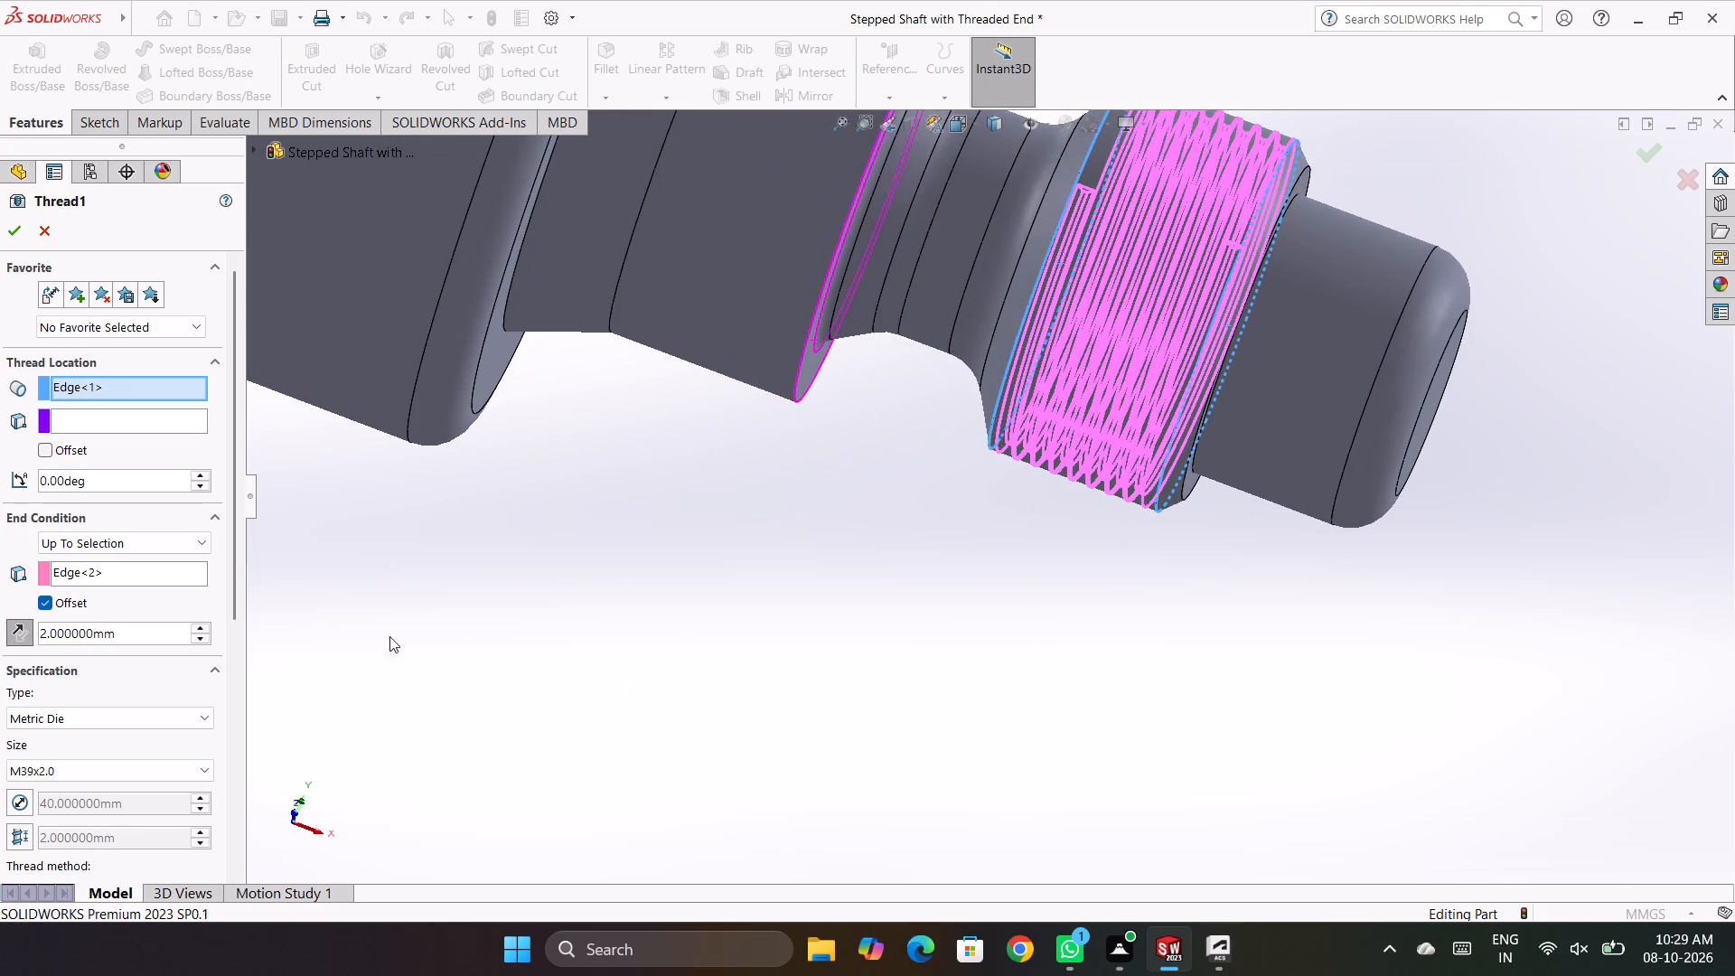
Switch the thread's end condition to Blind and replace its location edge with the groove-side edge of the threaded section.
click(133, 534)
click(122, 567)
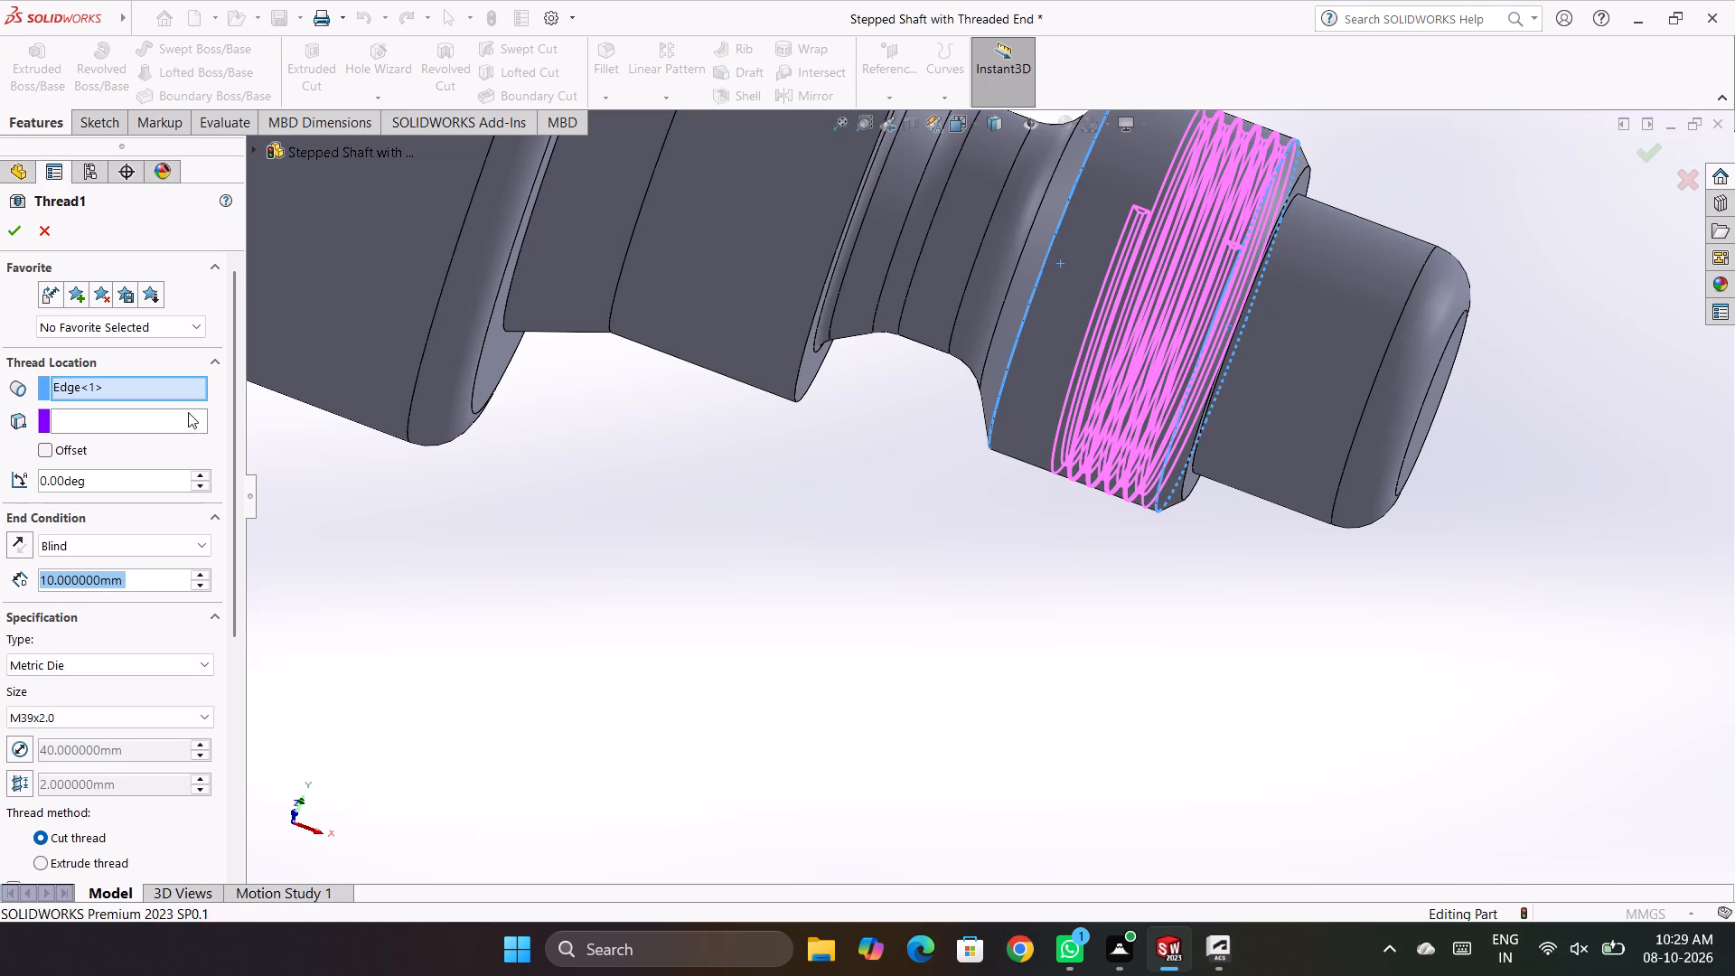
click(174, 388)
key(Delete)
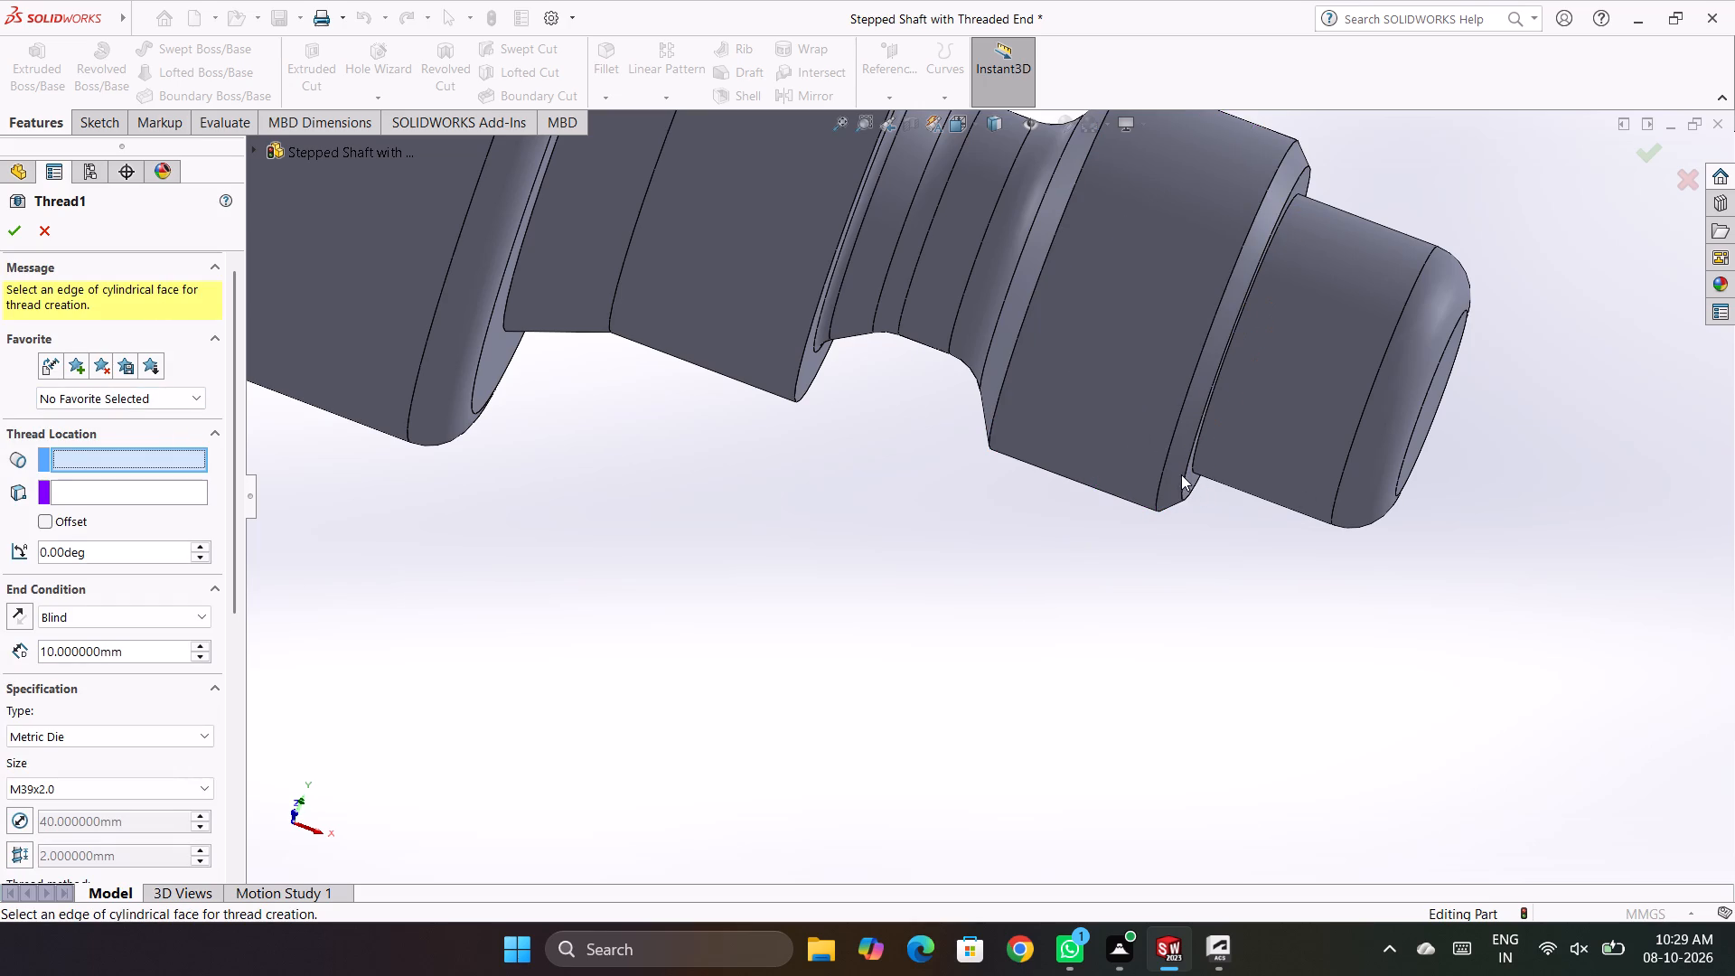
click(995, 401)
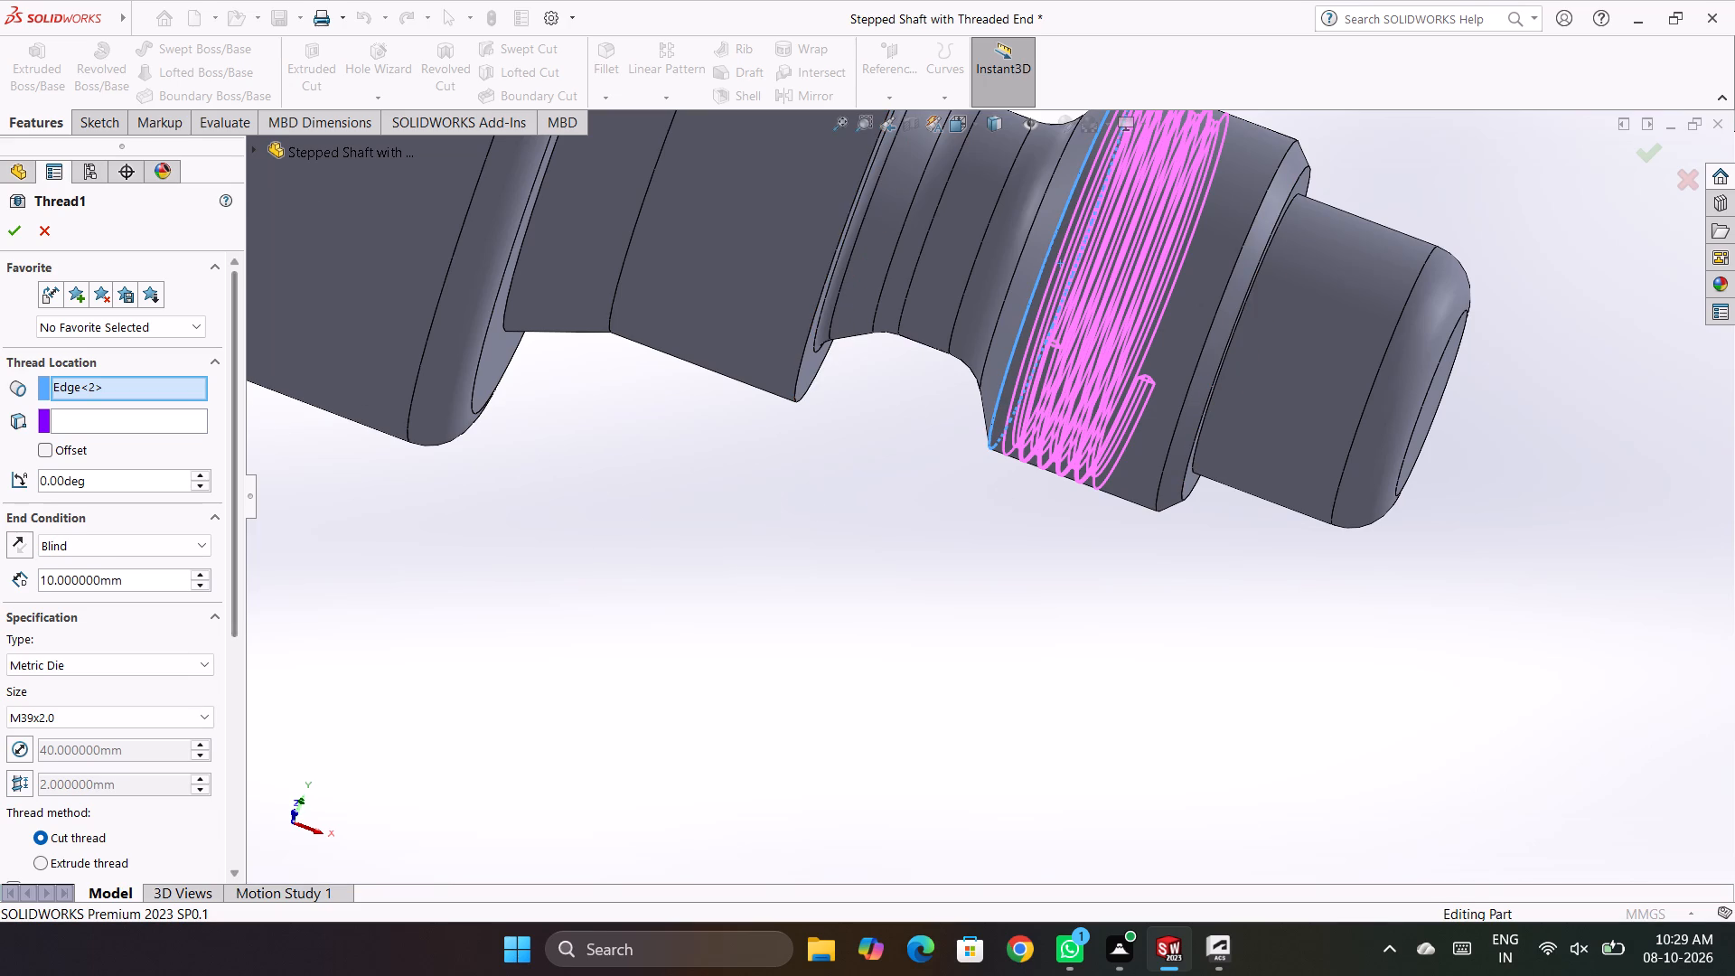
Set the thread's end condition to Up To Selection, ending at the edge beside the chamfer near the shaft's small end.
click(117, 543)
click(117, 591)
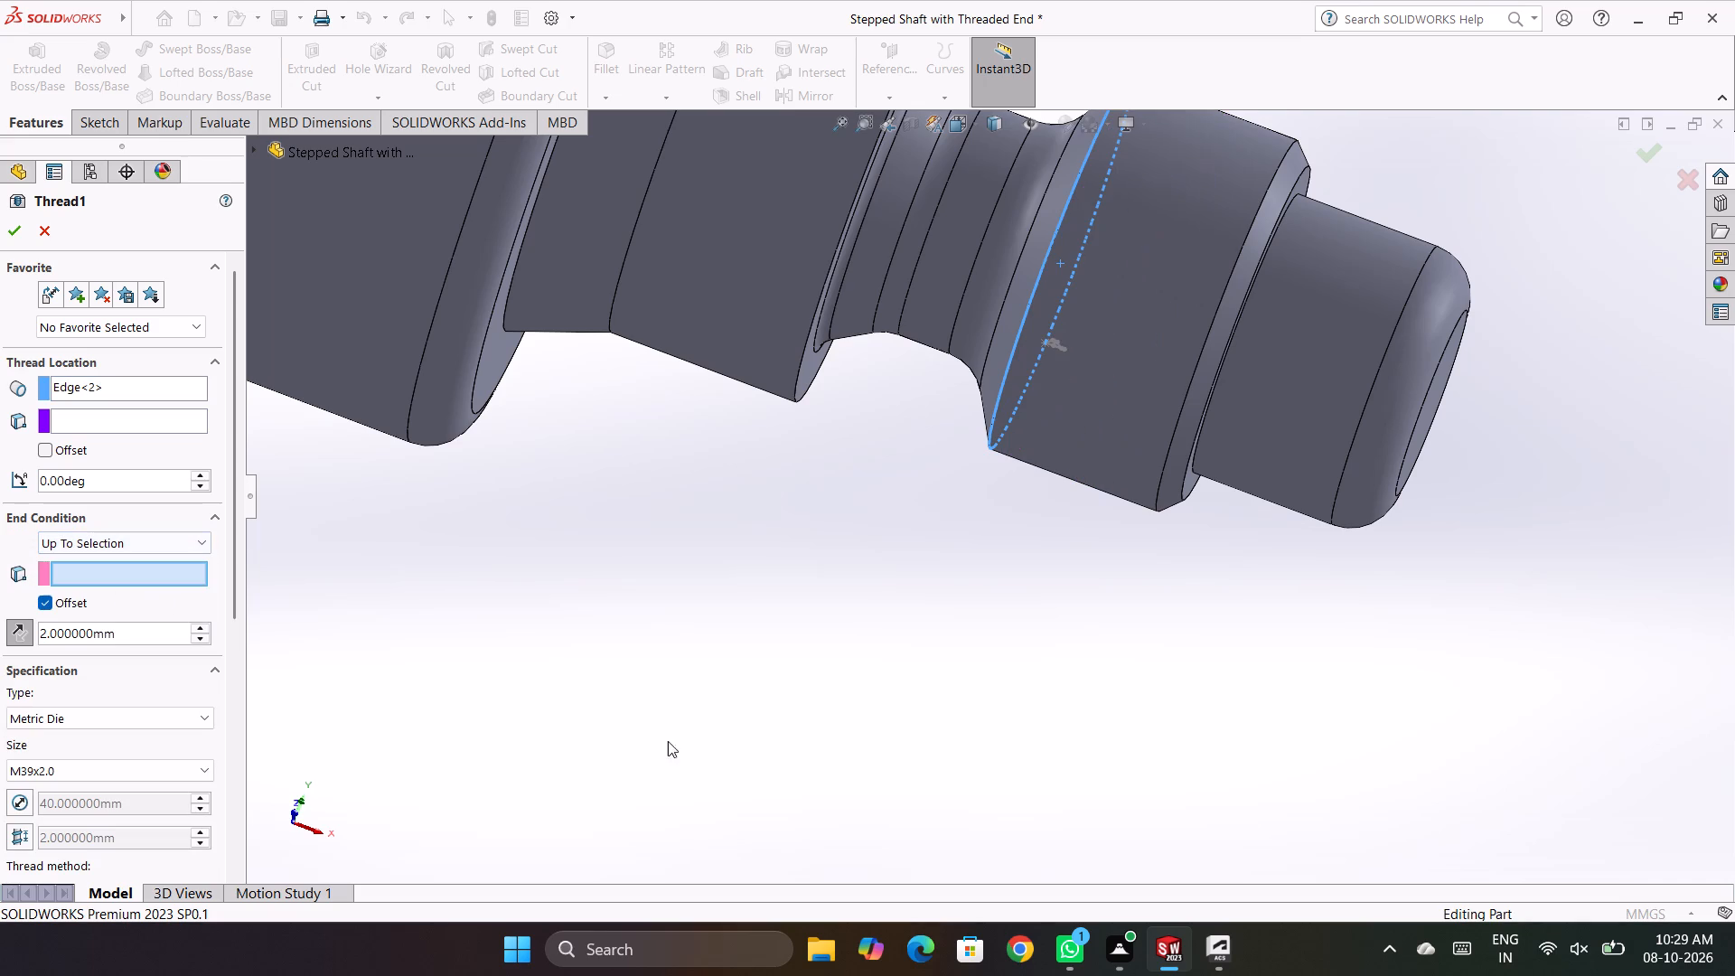
click(1203, 349)
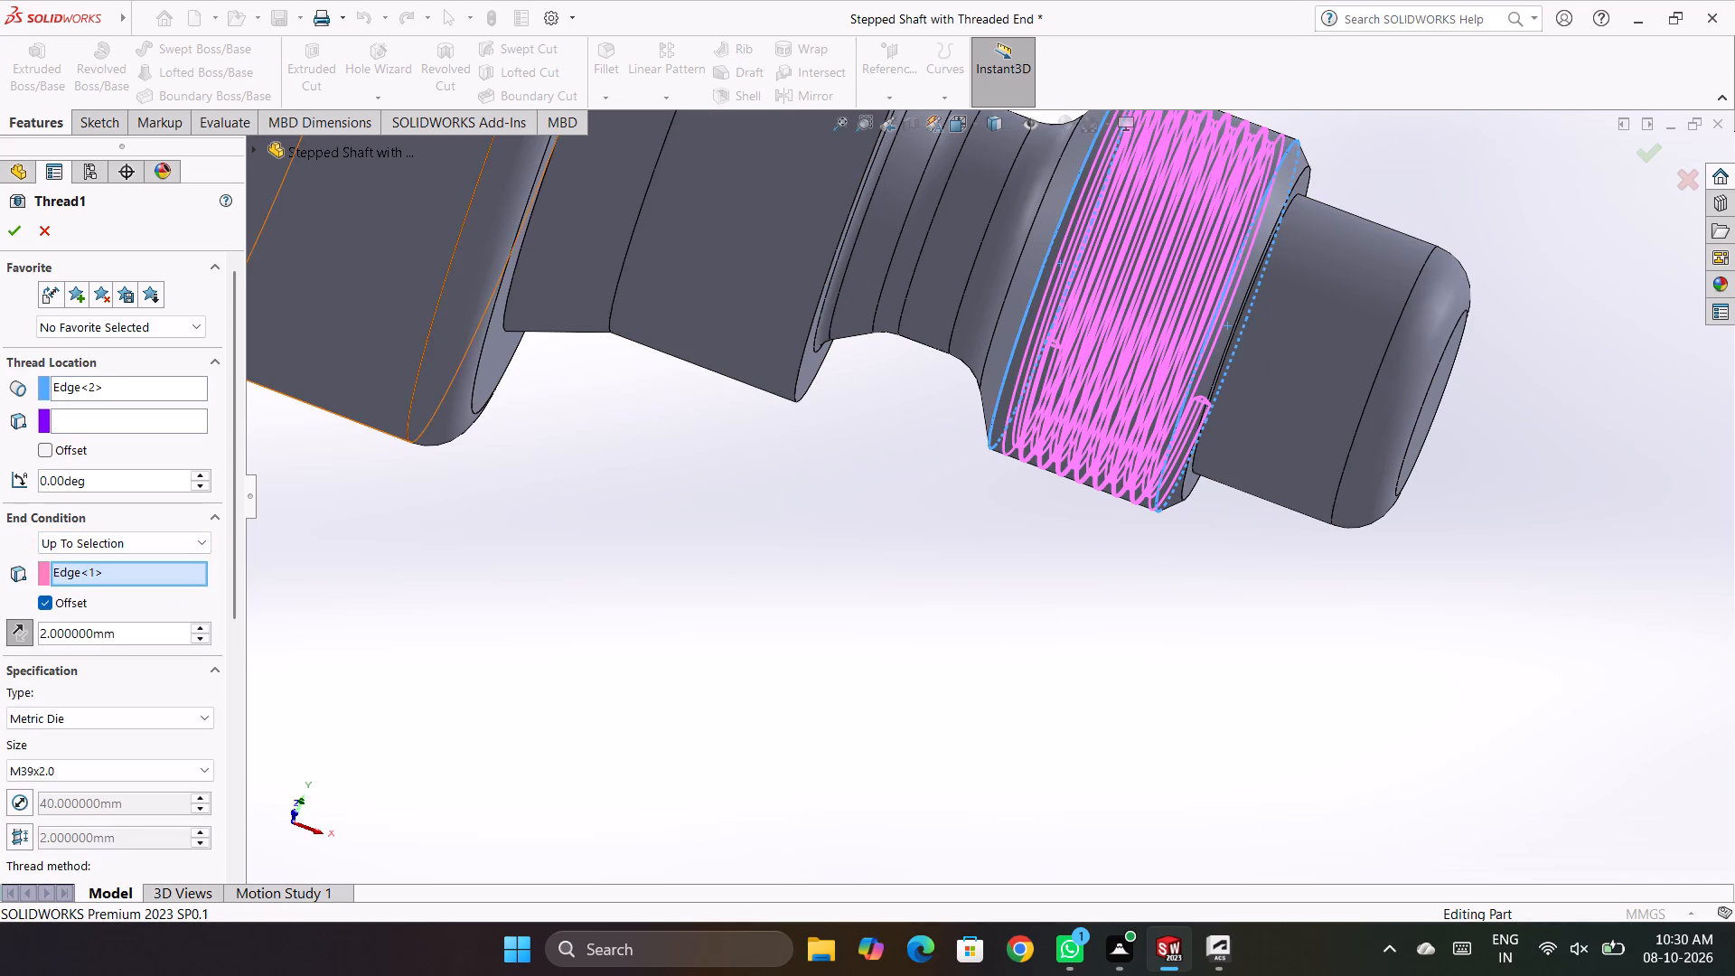
middle_drag(1001, 500, 1016, 501)
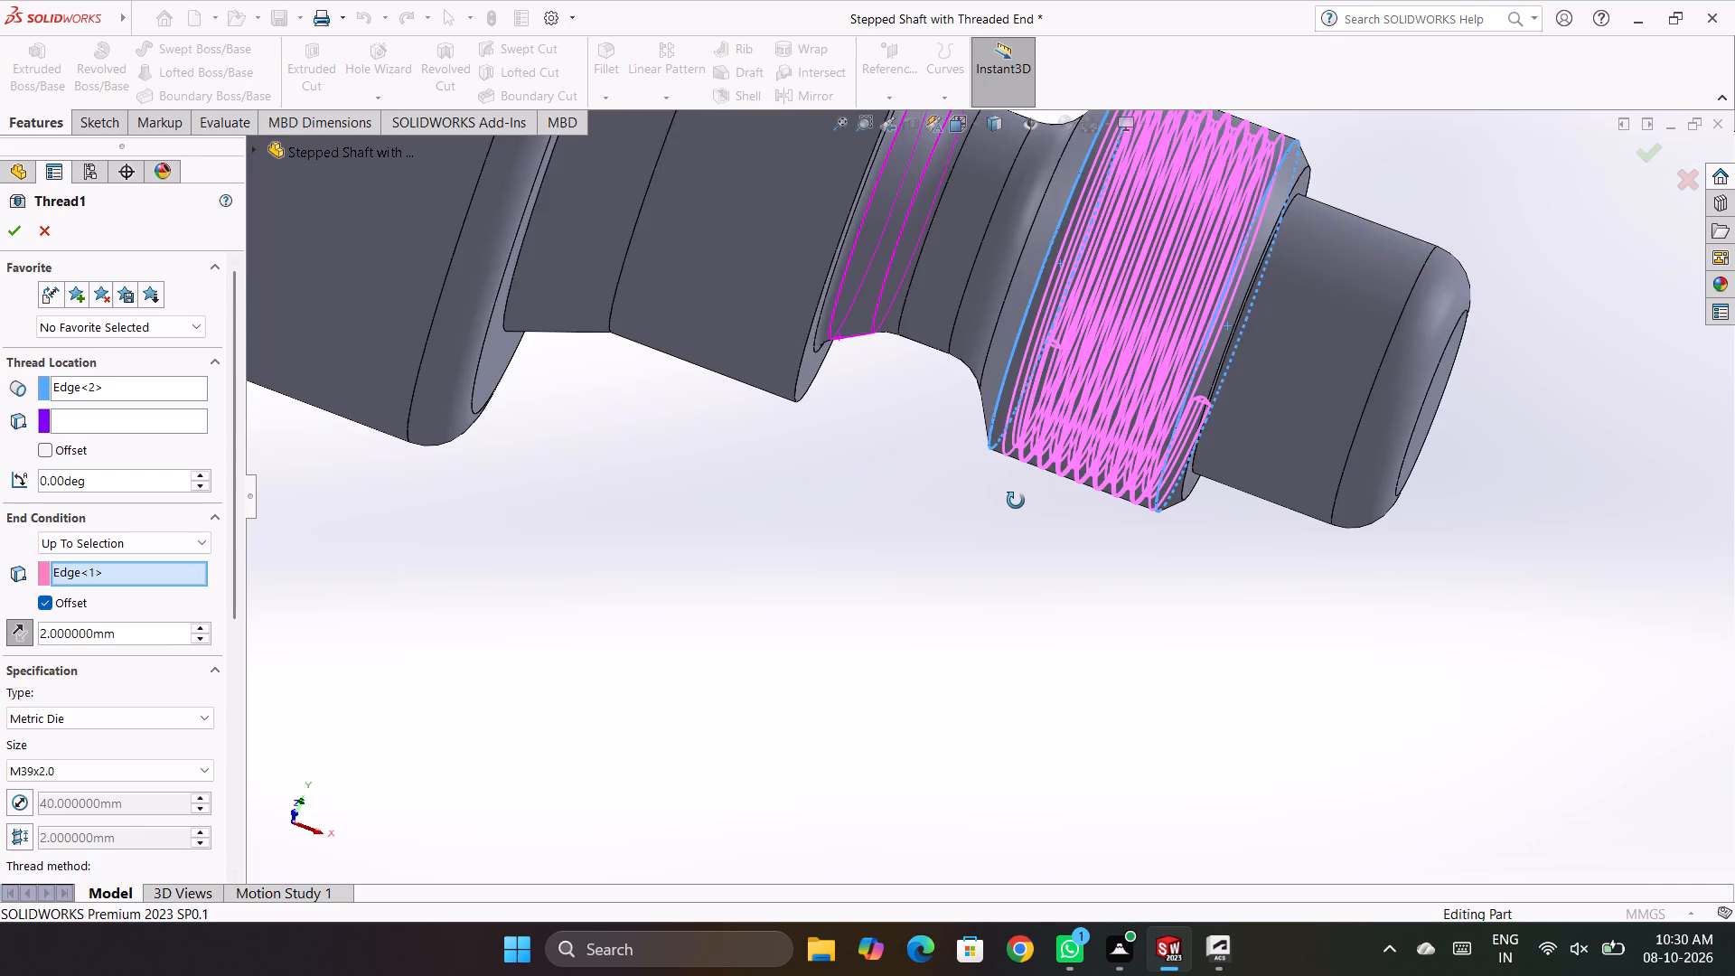
middle_drag(1016, 501, 1056, 196)
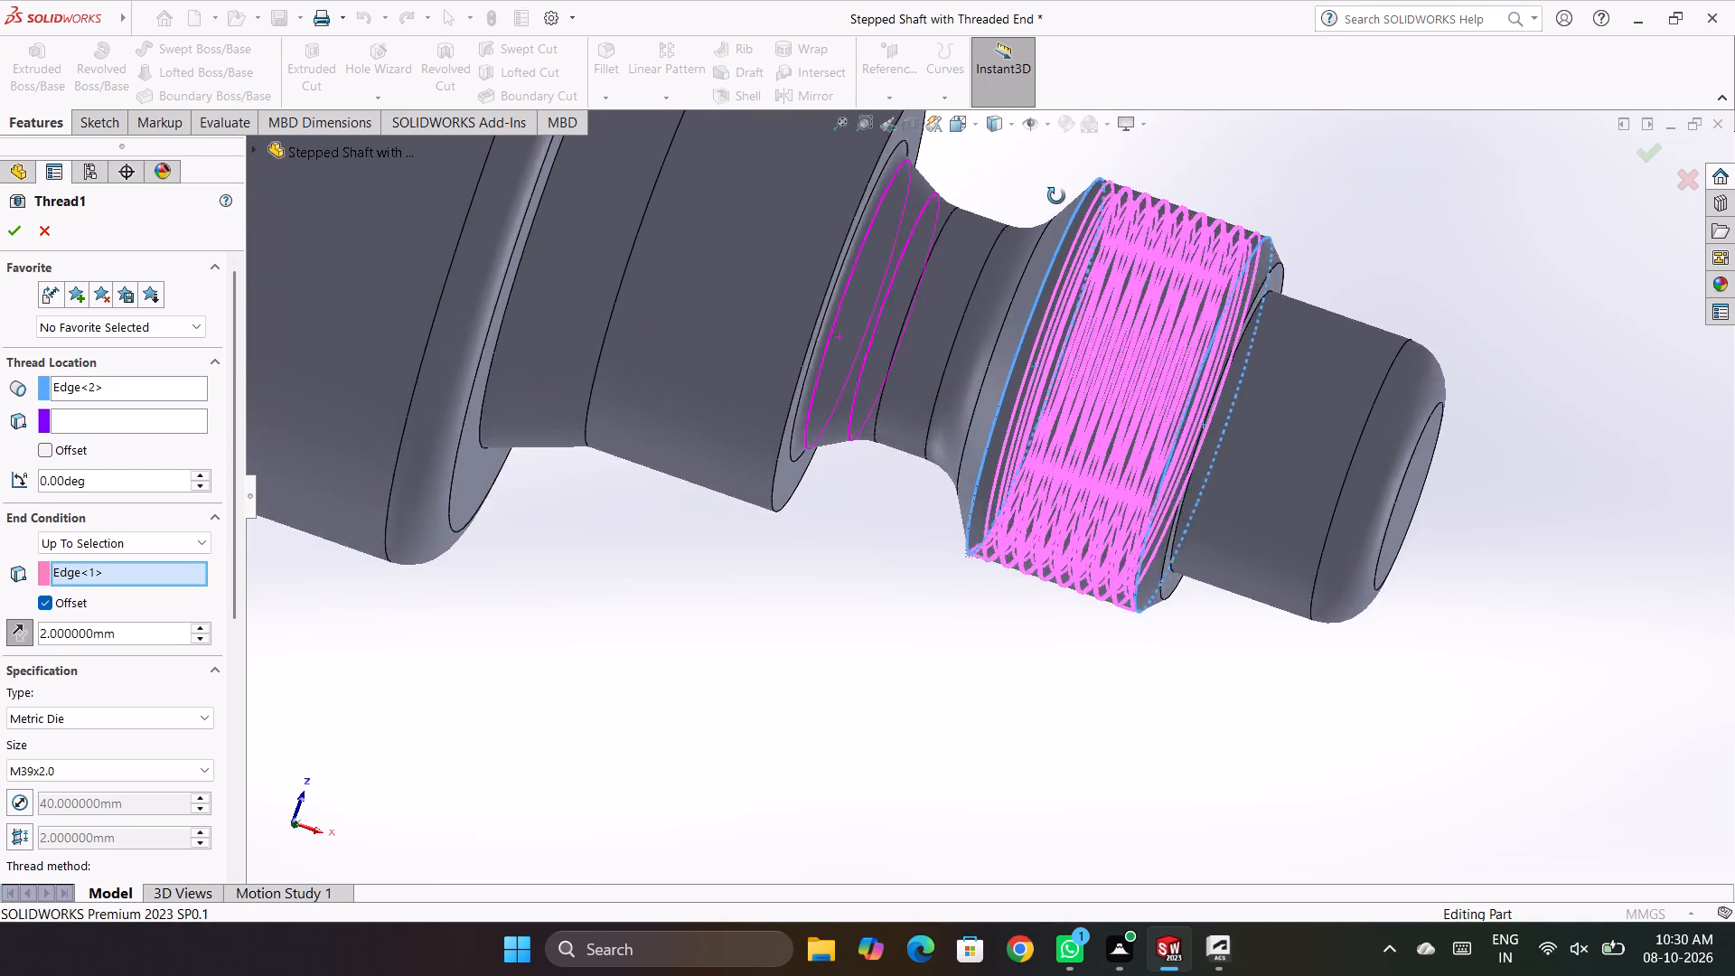
middle_drag(1056, 196, 1051, 187)
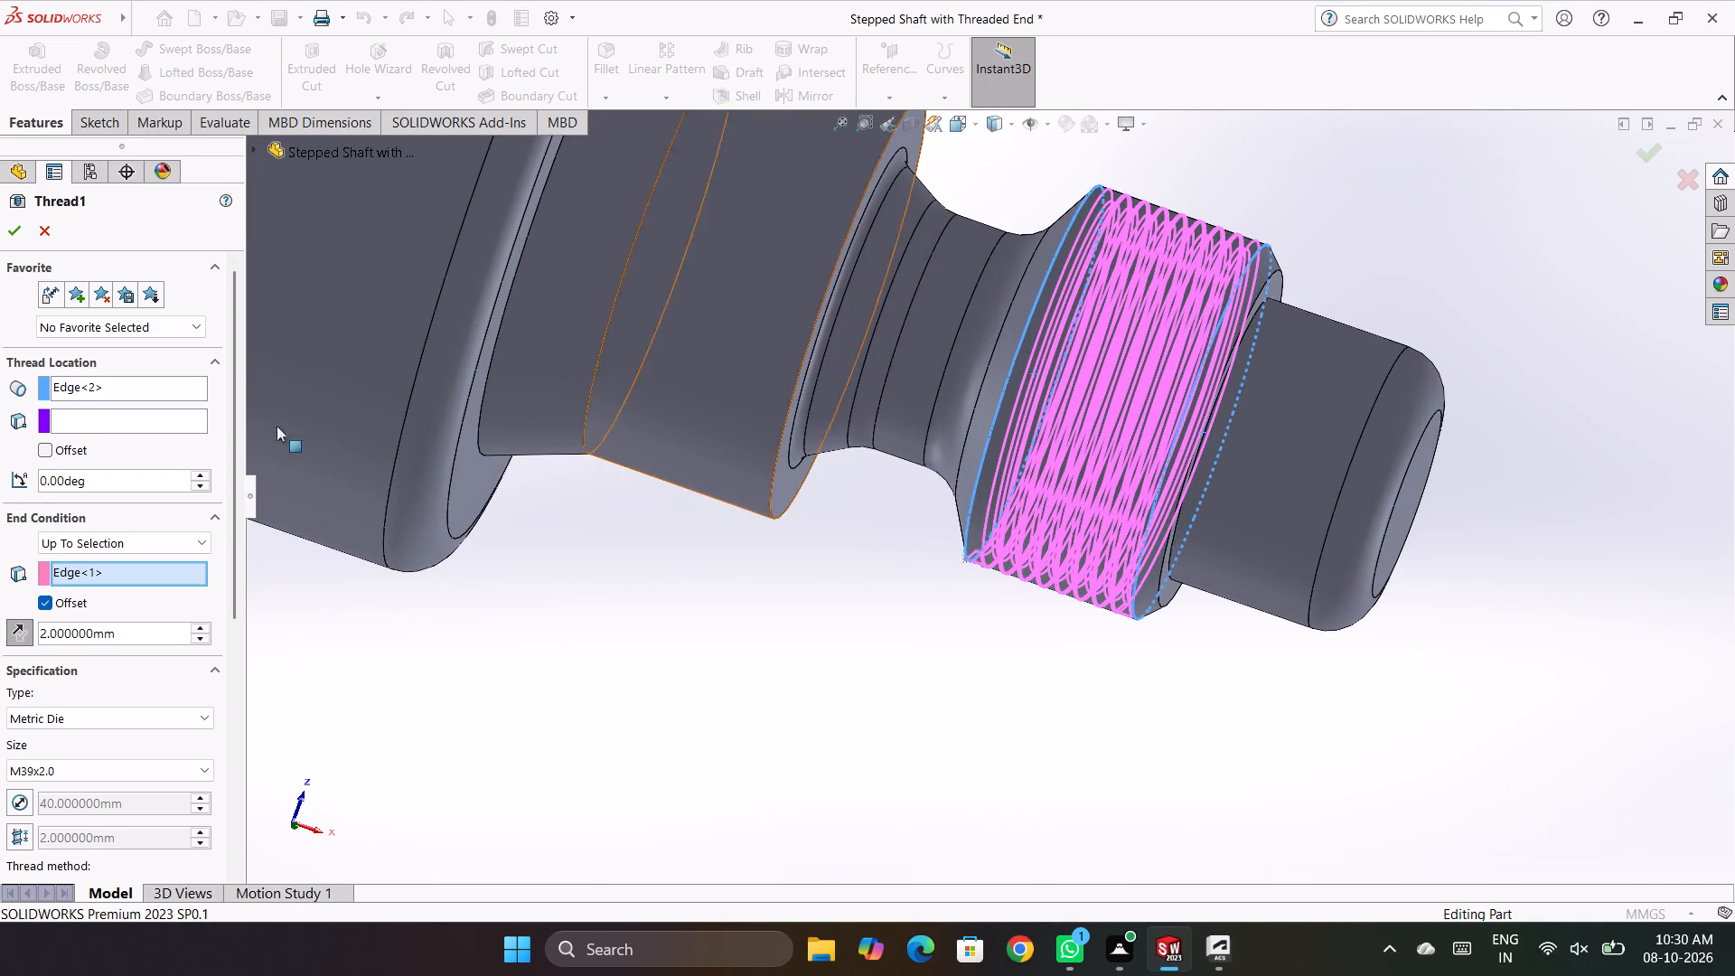
Reverse the 2 mm end offset so the thread runs out past the chamfer-side edge, and accept the thread edit.
click(22, 632)
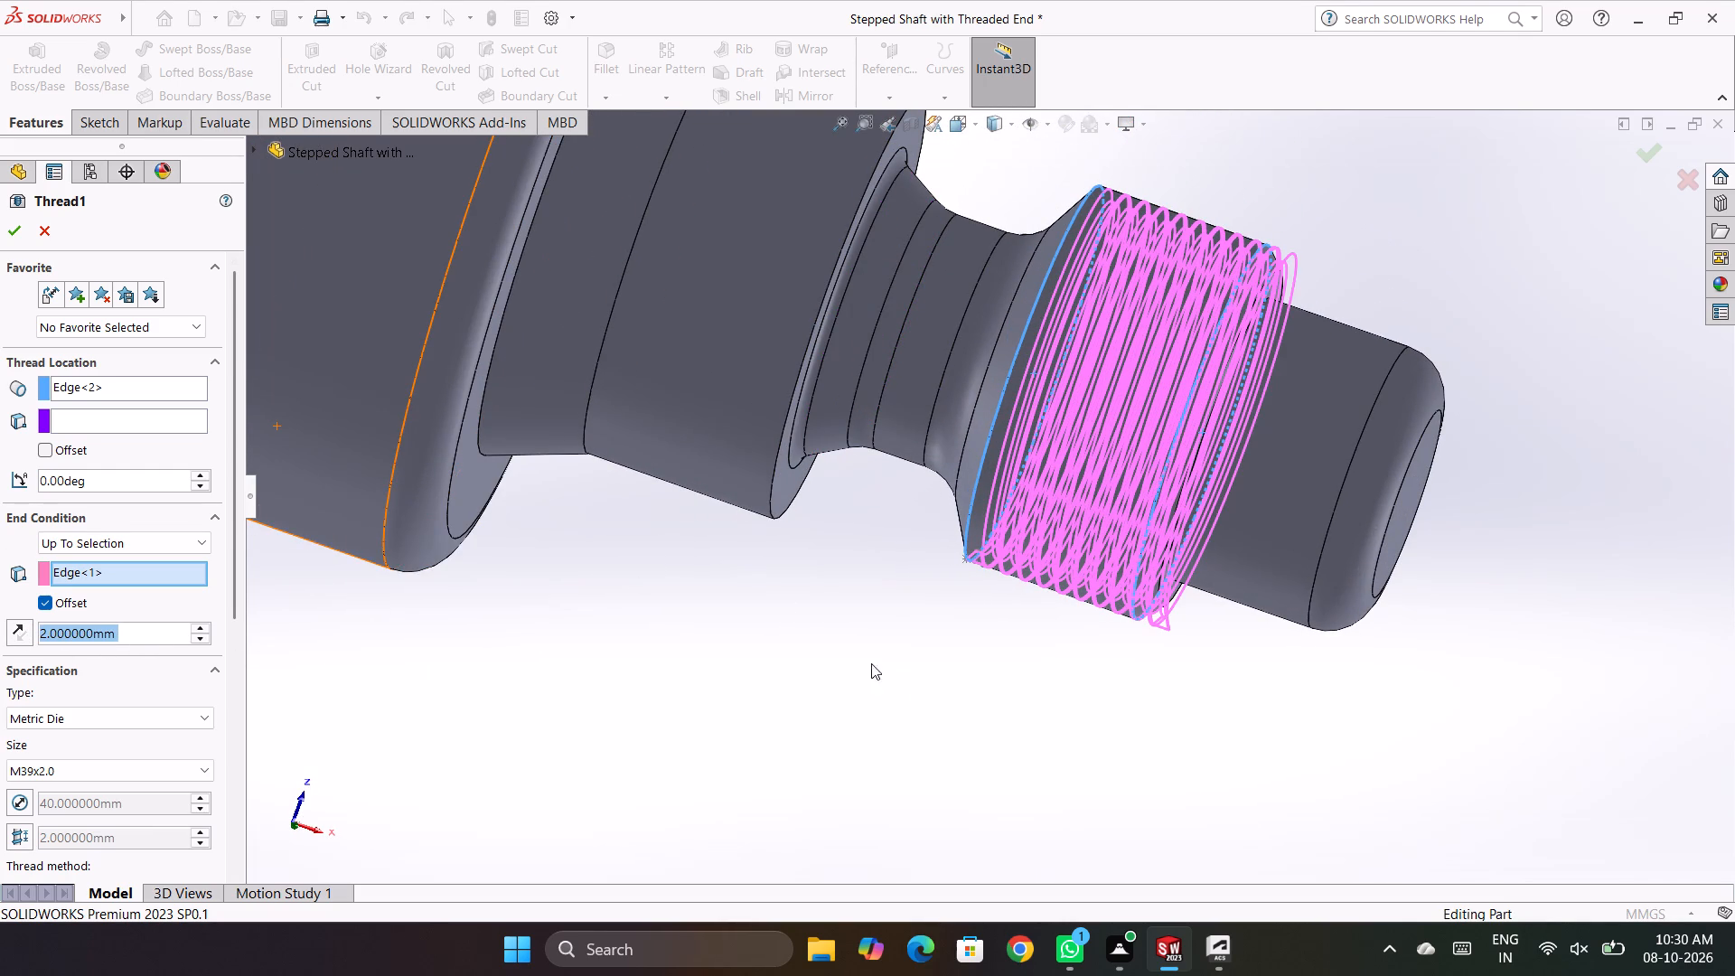
middle_drag(867, 641, 951, 750)
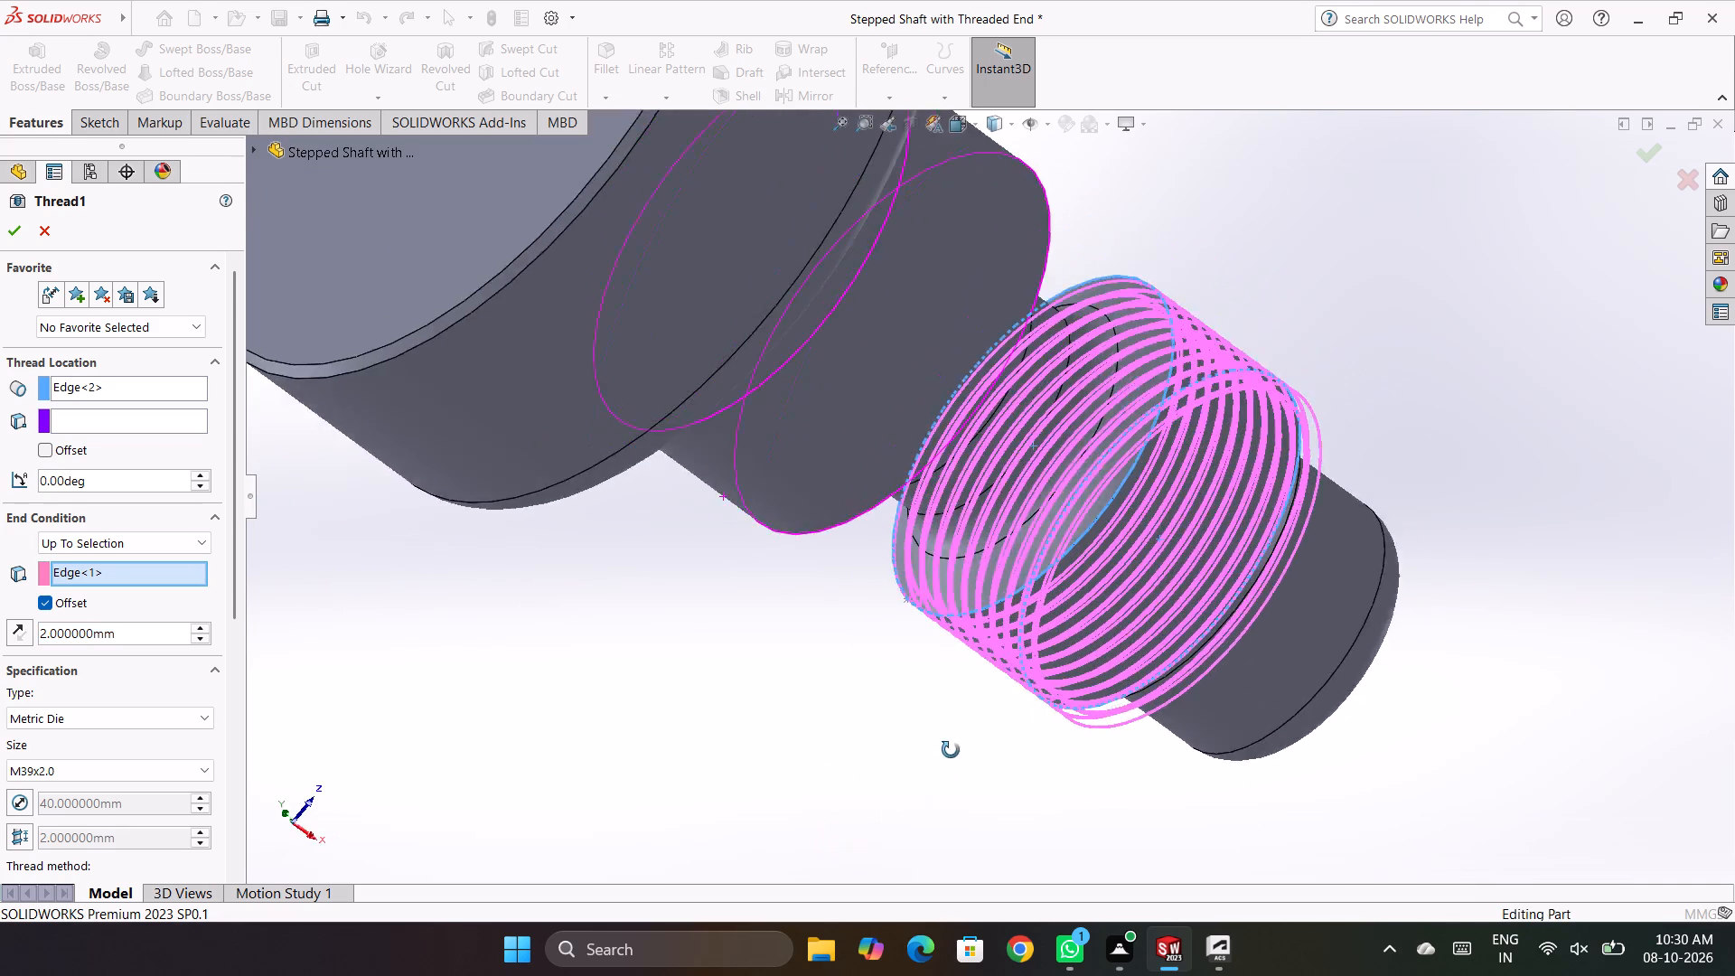
middle_drag(951, 750, 927, 563)
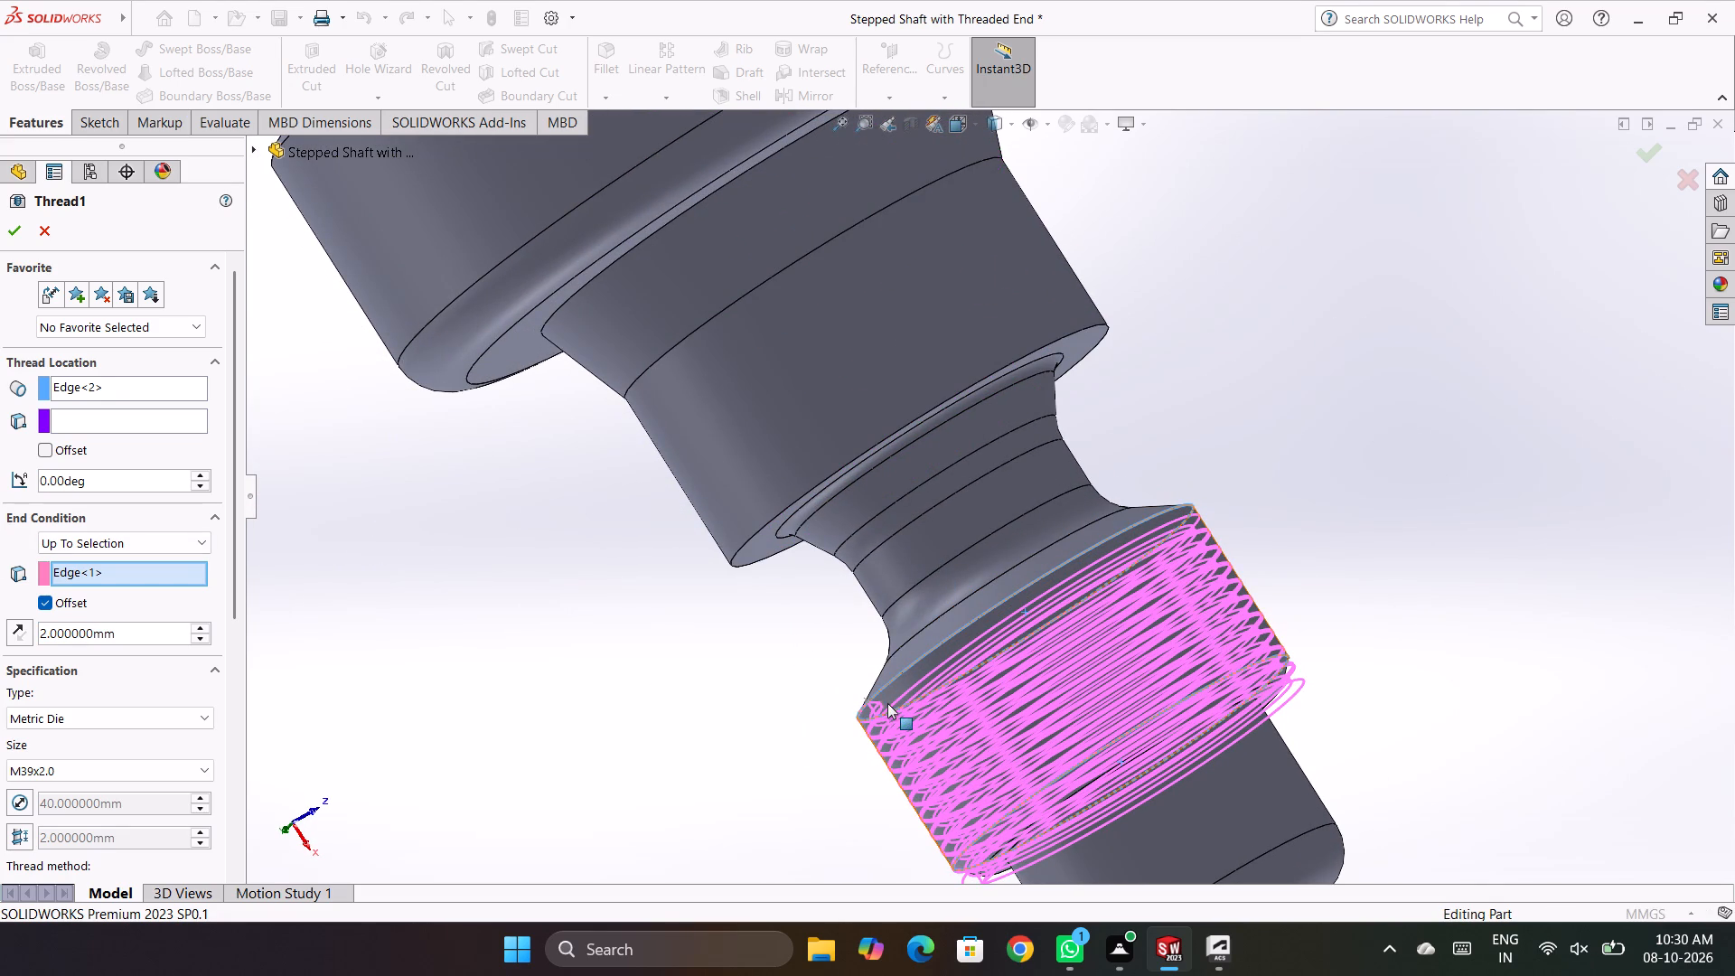
drag(877, 703, 927, 677)
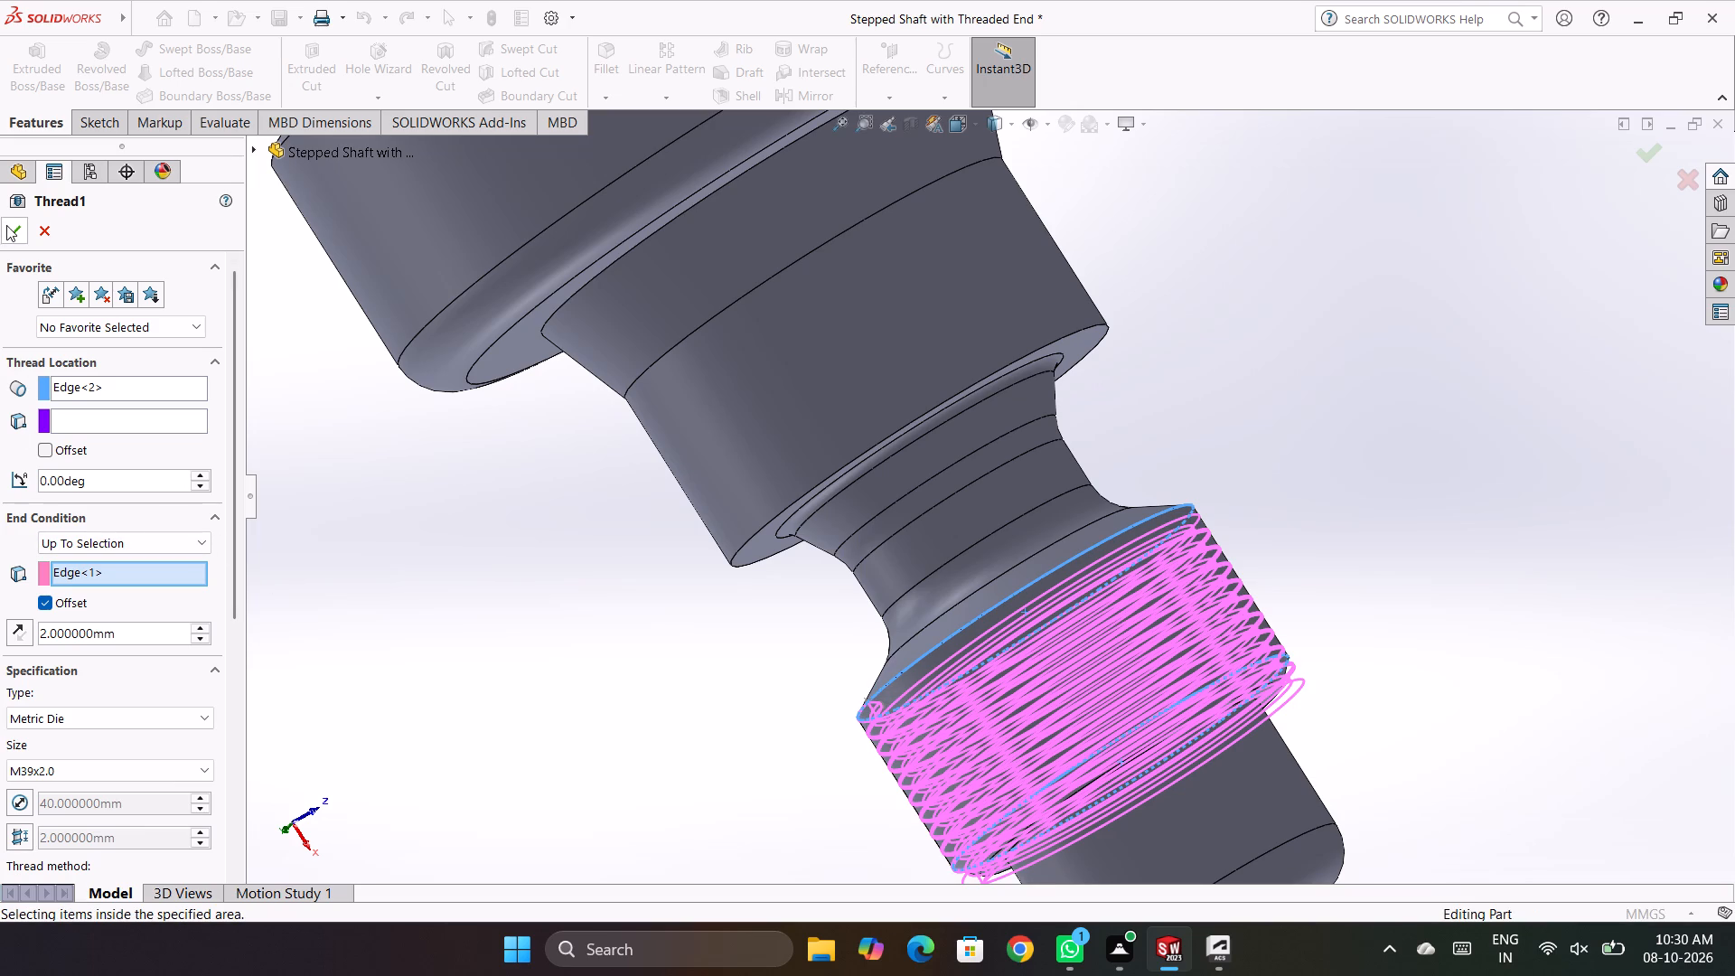
click(6, 225)
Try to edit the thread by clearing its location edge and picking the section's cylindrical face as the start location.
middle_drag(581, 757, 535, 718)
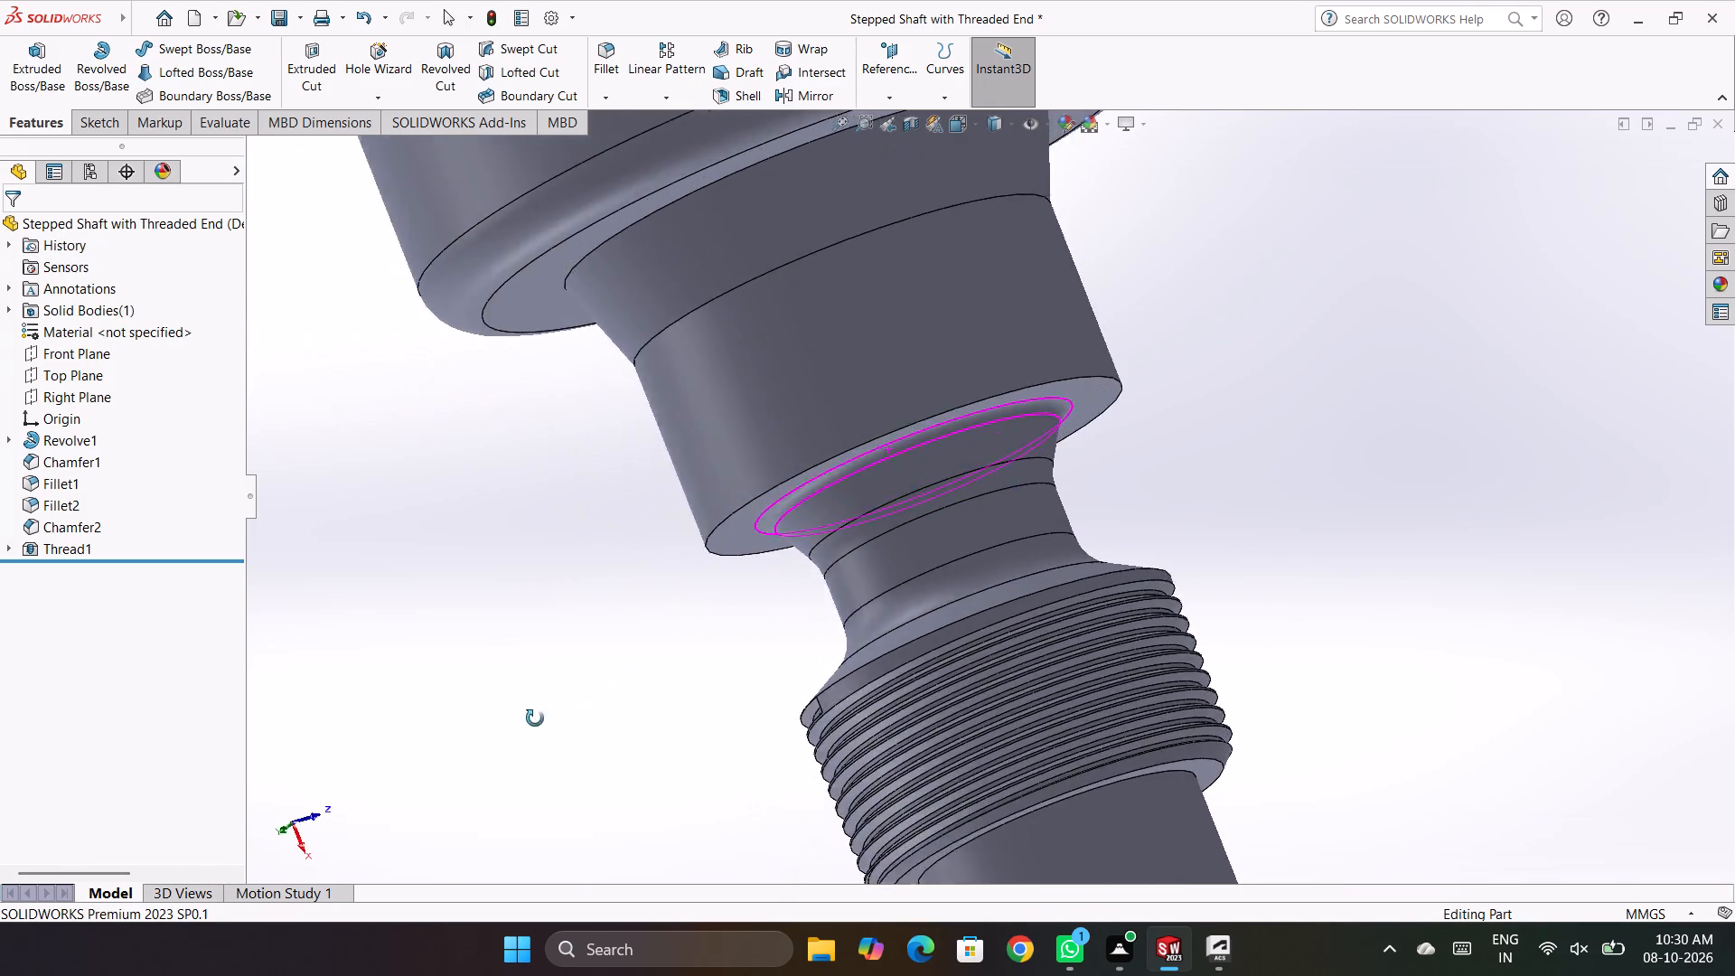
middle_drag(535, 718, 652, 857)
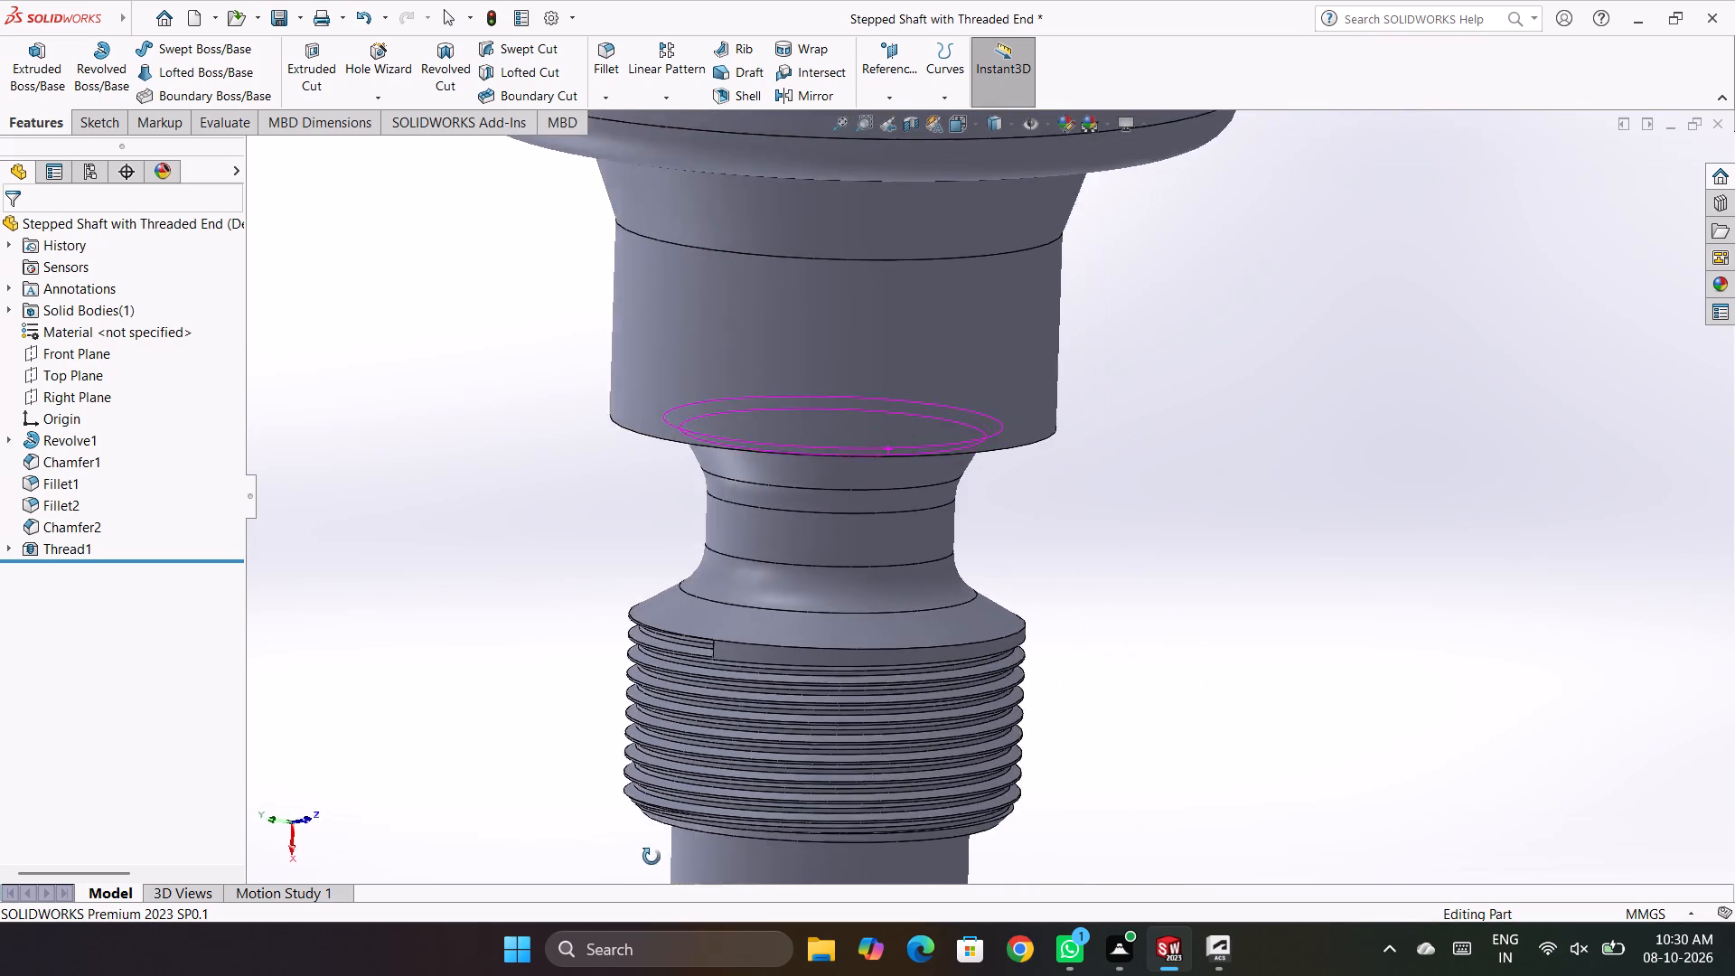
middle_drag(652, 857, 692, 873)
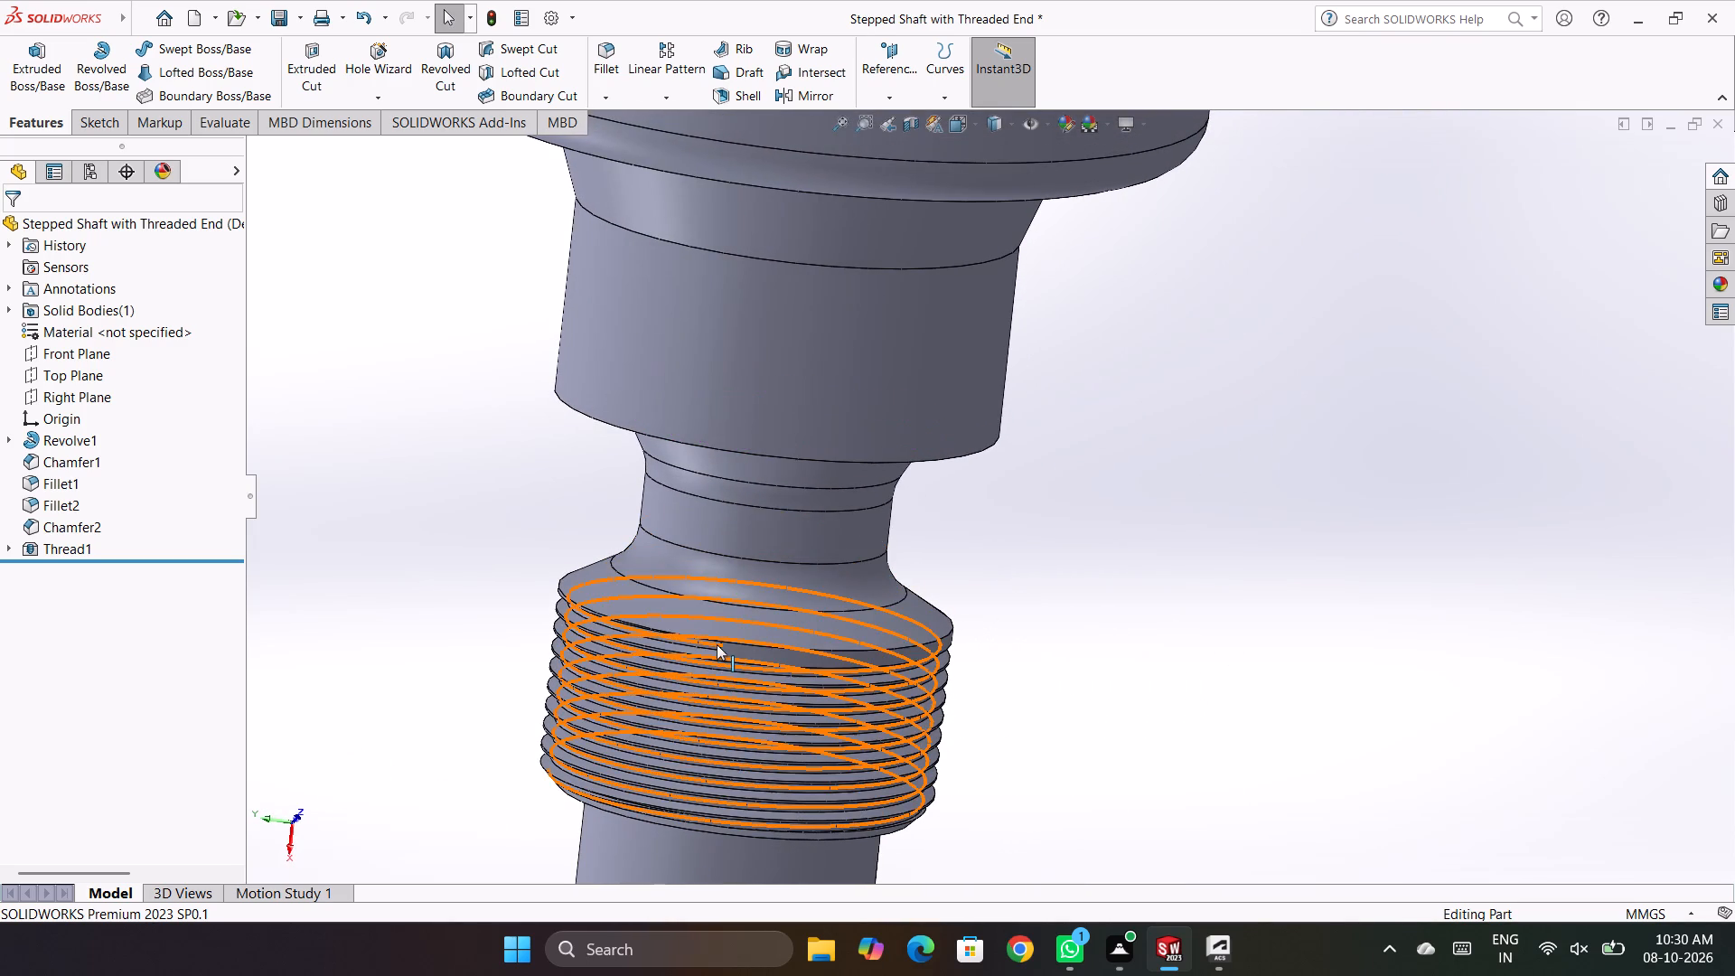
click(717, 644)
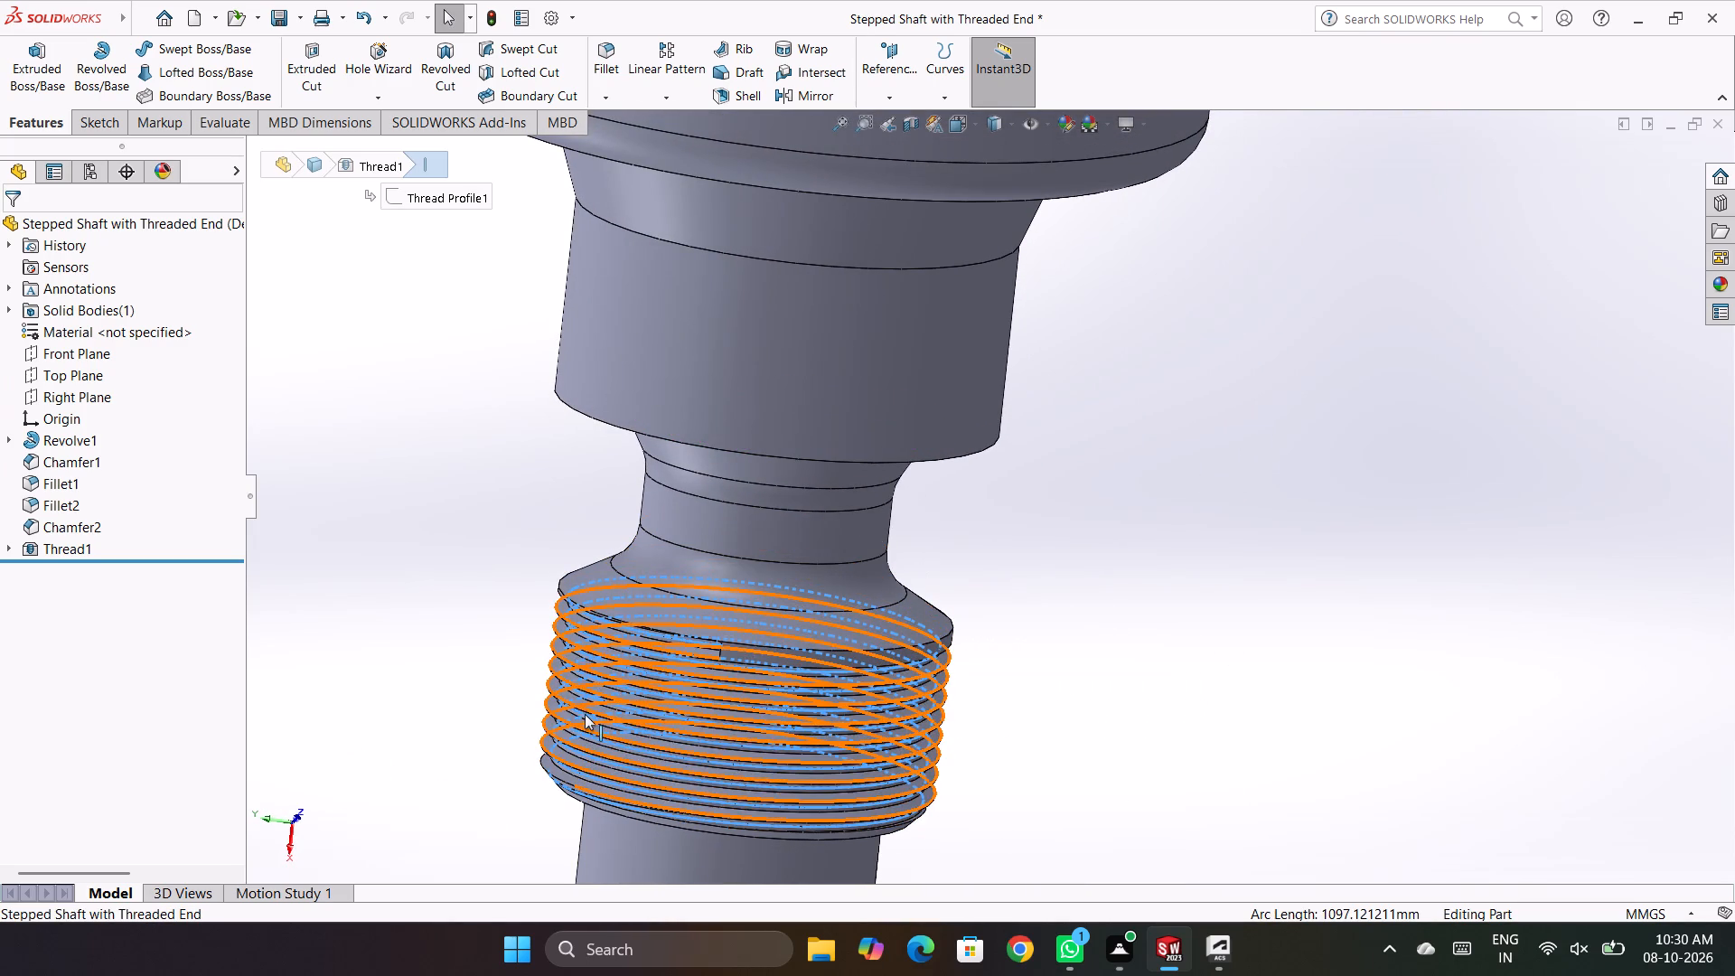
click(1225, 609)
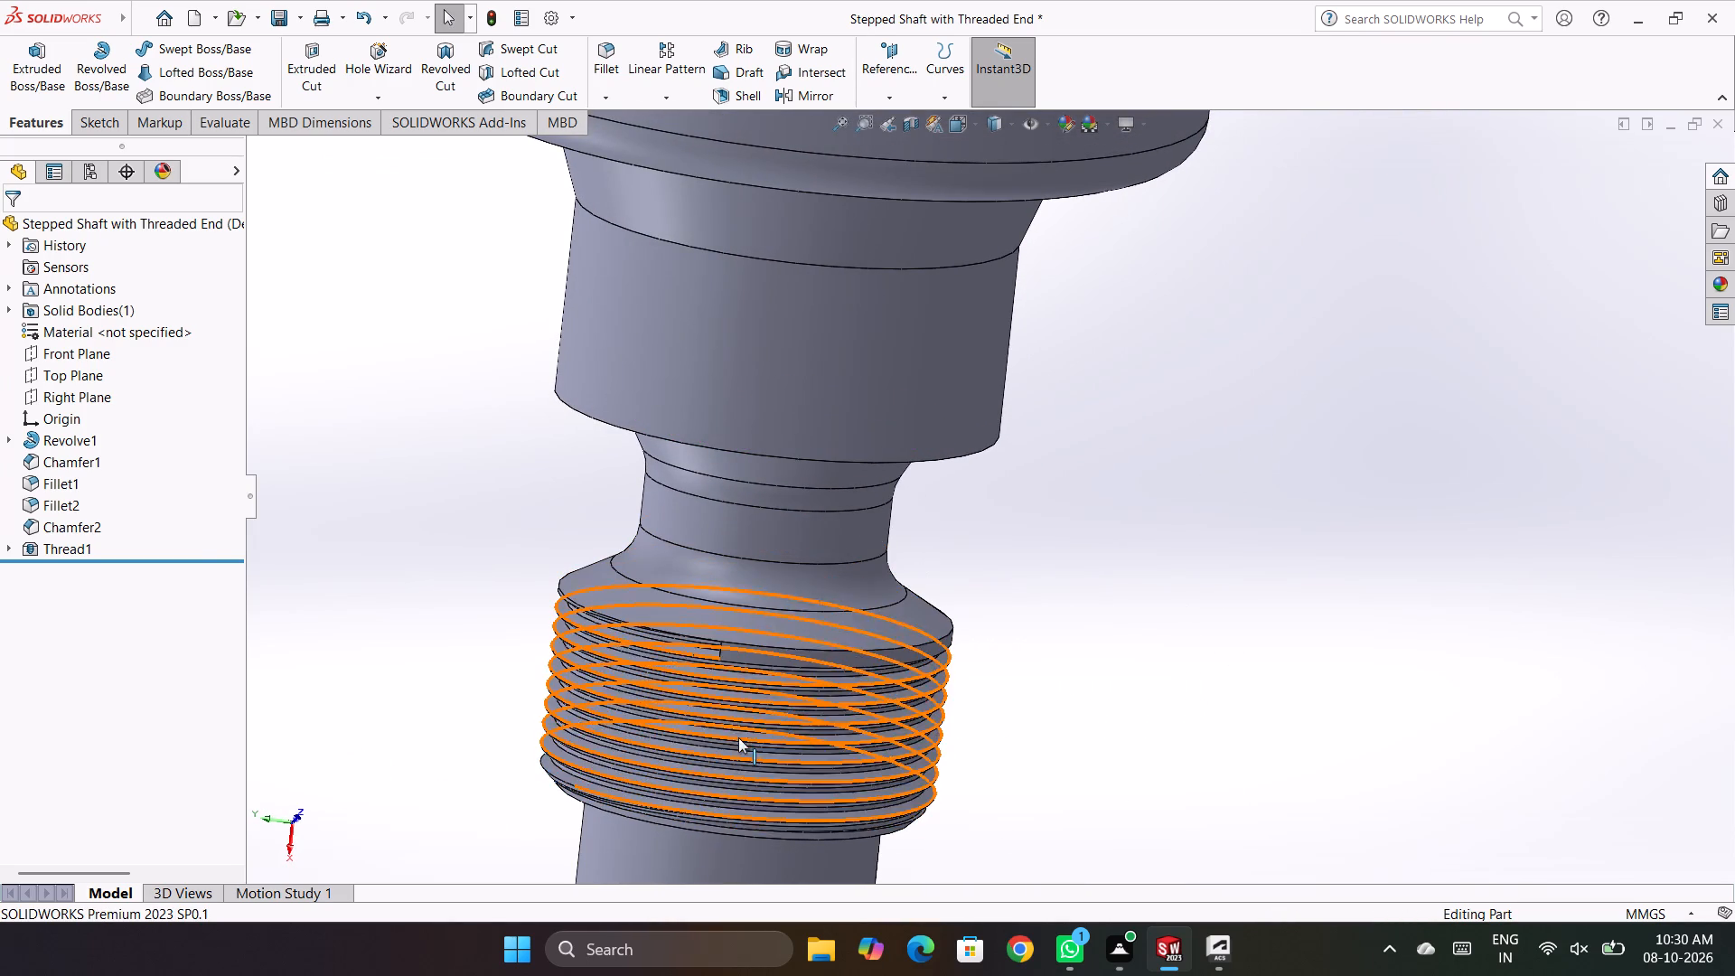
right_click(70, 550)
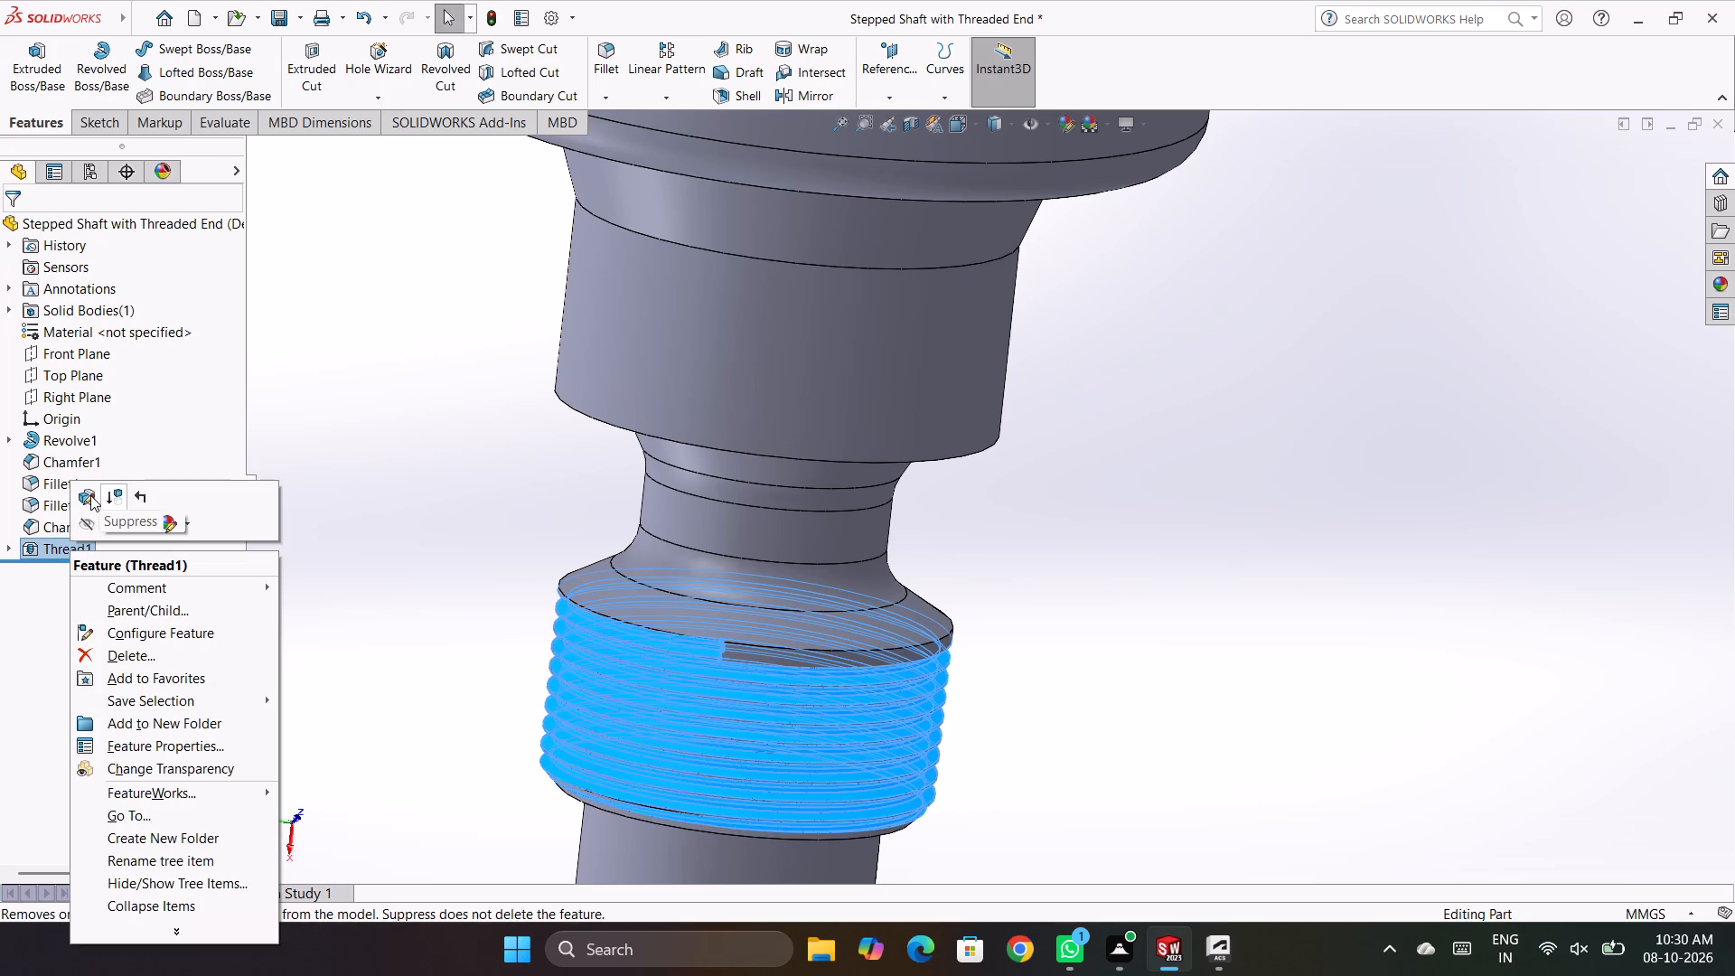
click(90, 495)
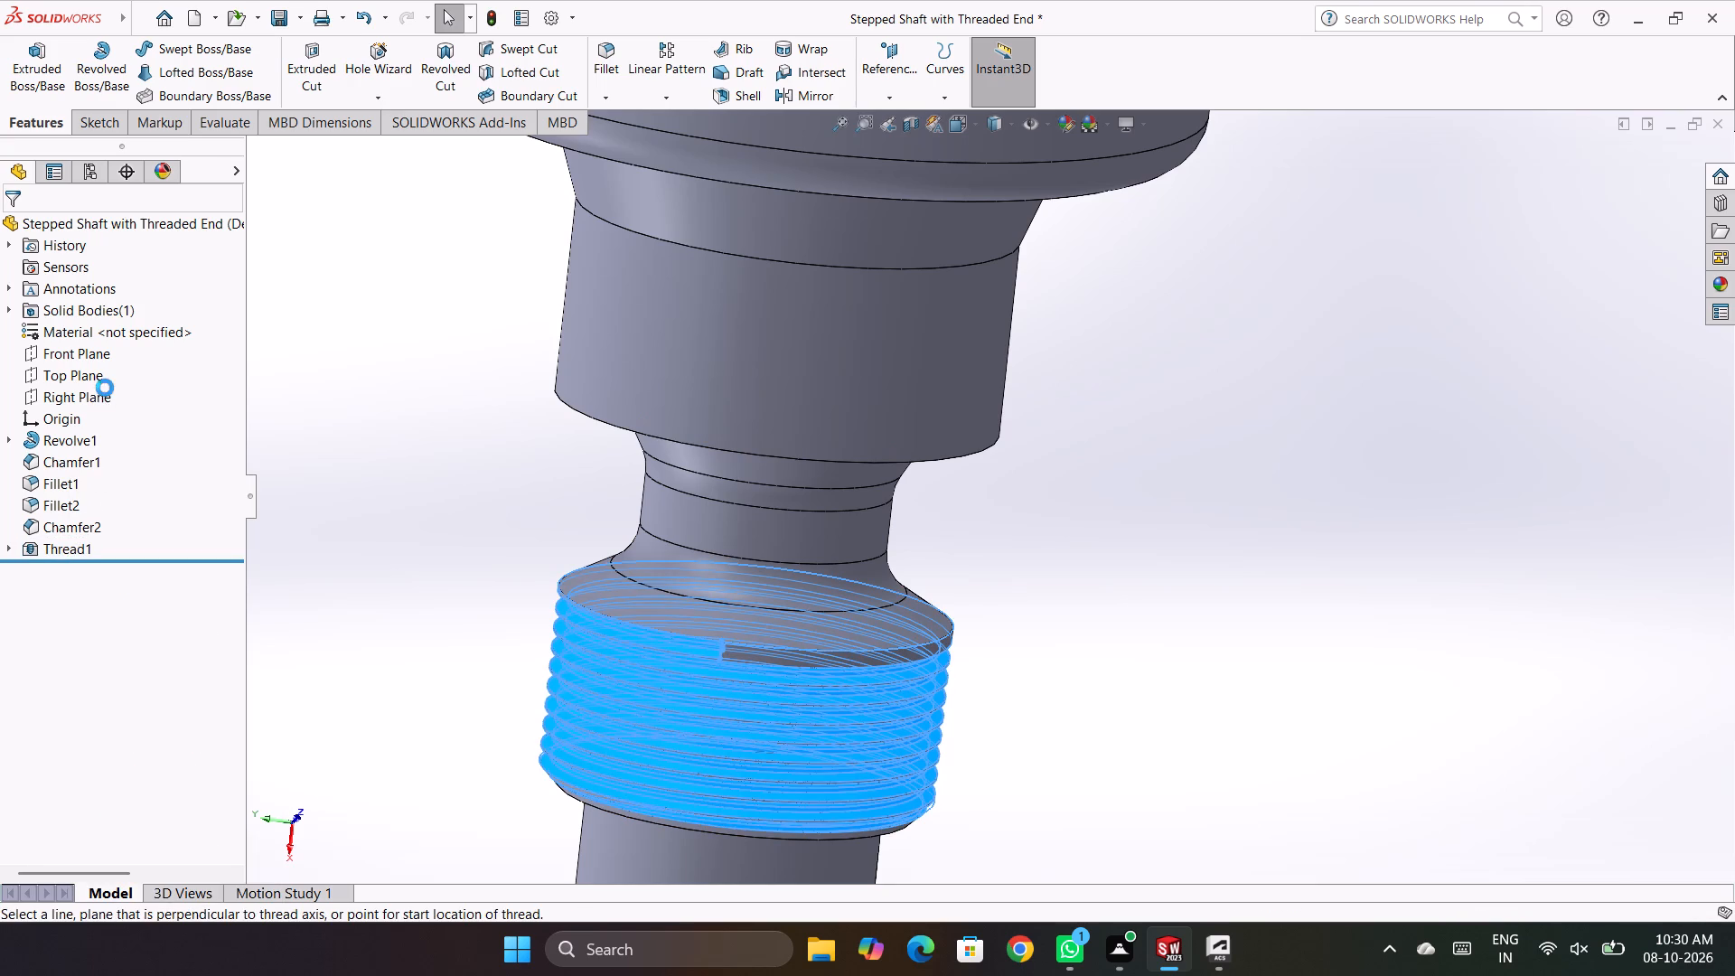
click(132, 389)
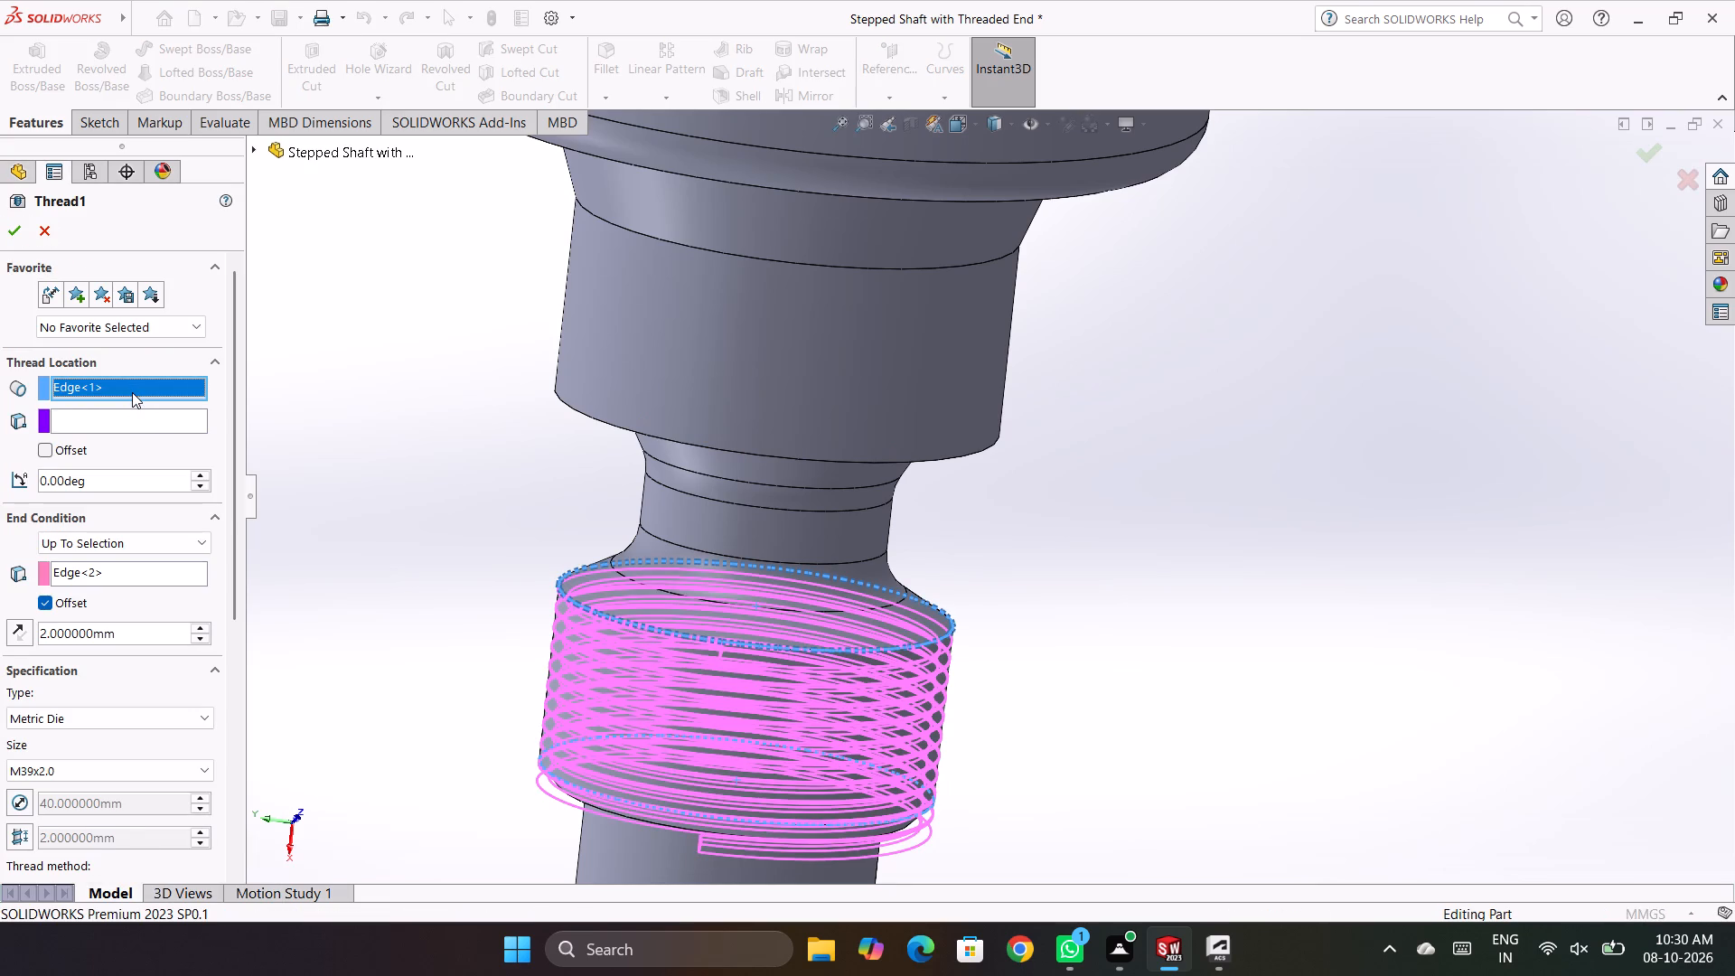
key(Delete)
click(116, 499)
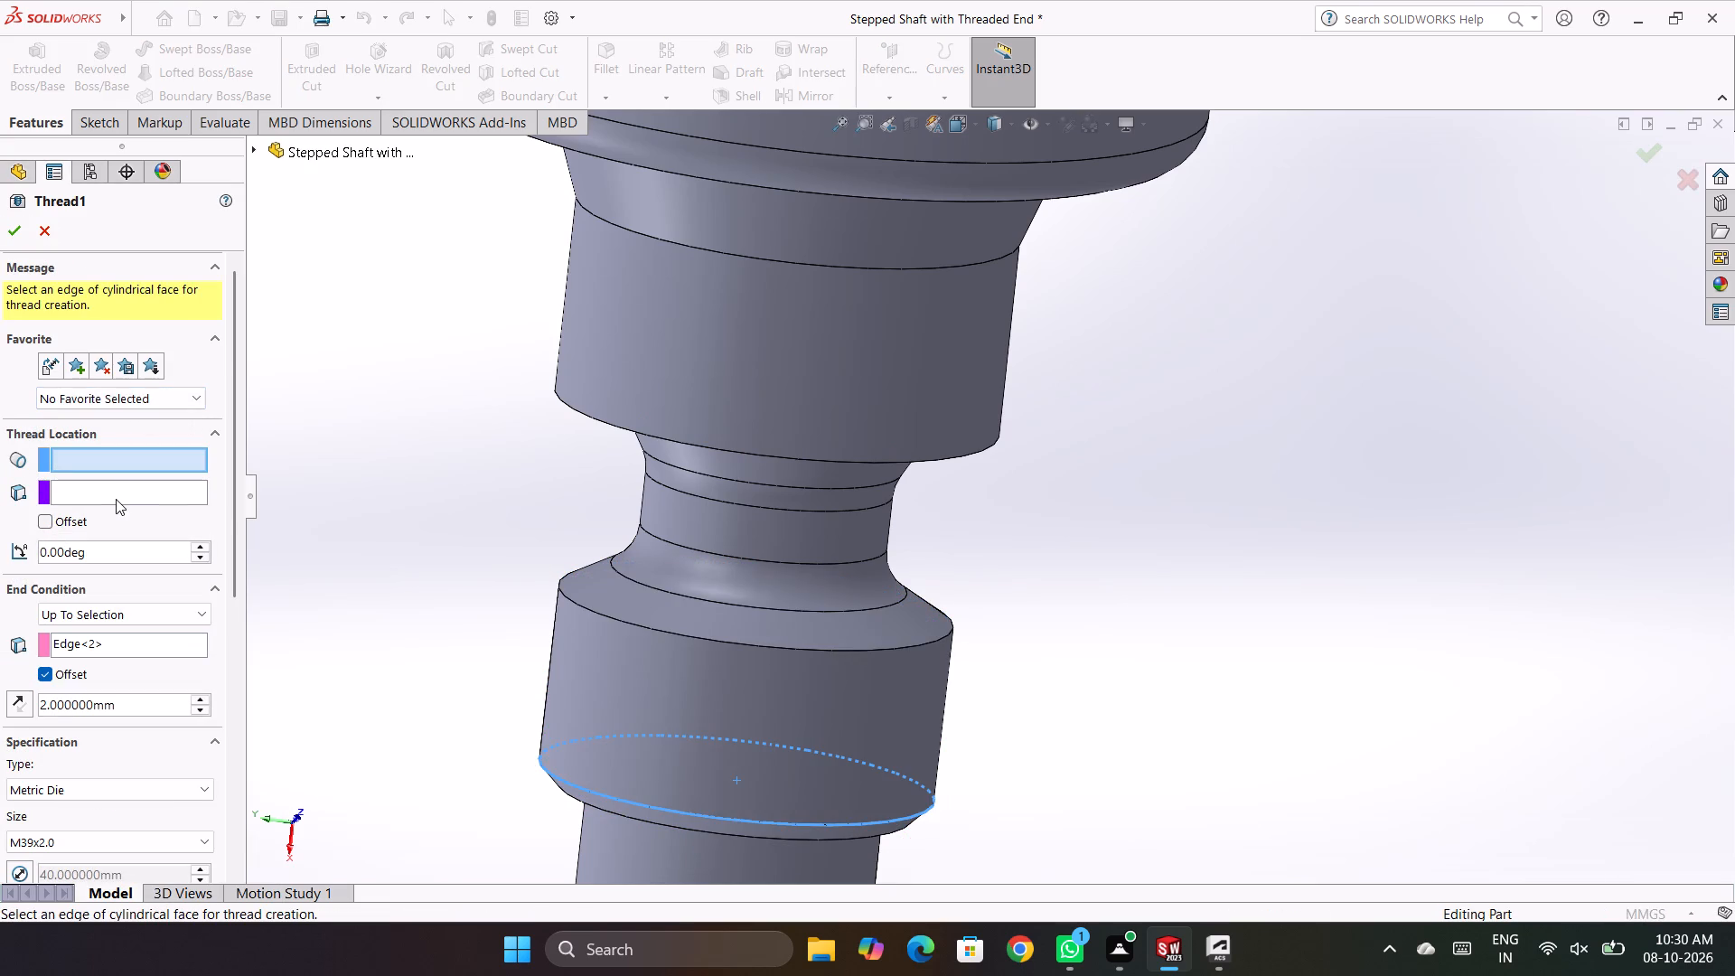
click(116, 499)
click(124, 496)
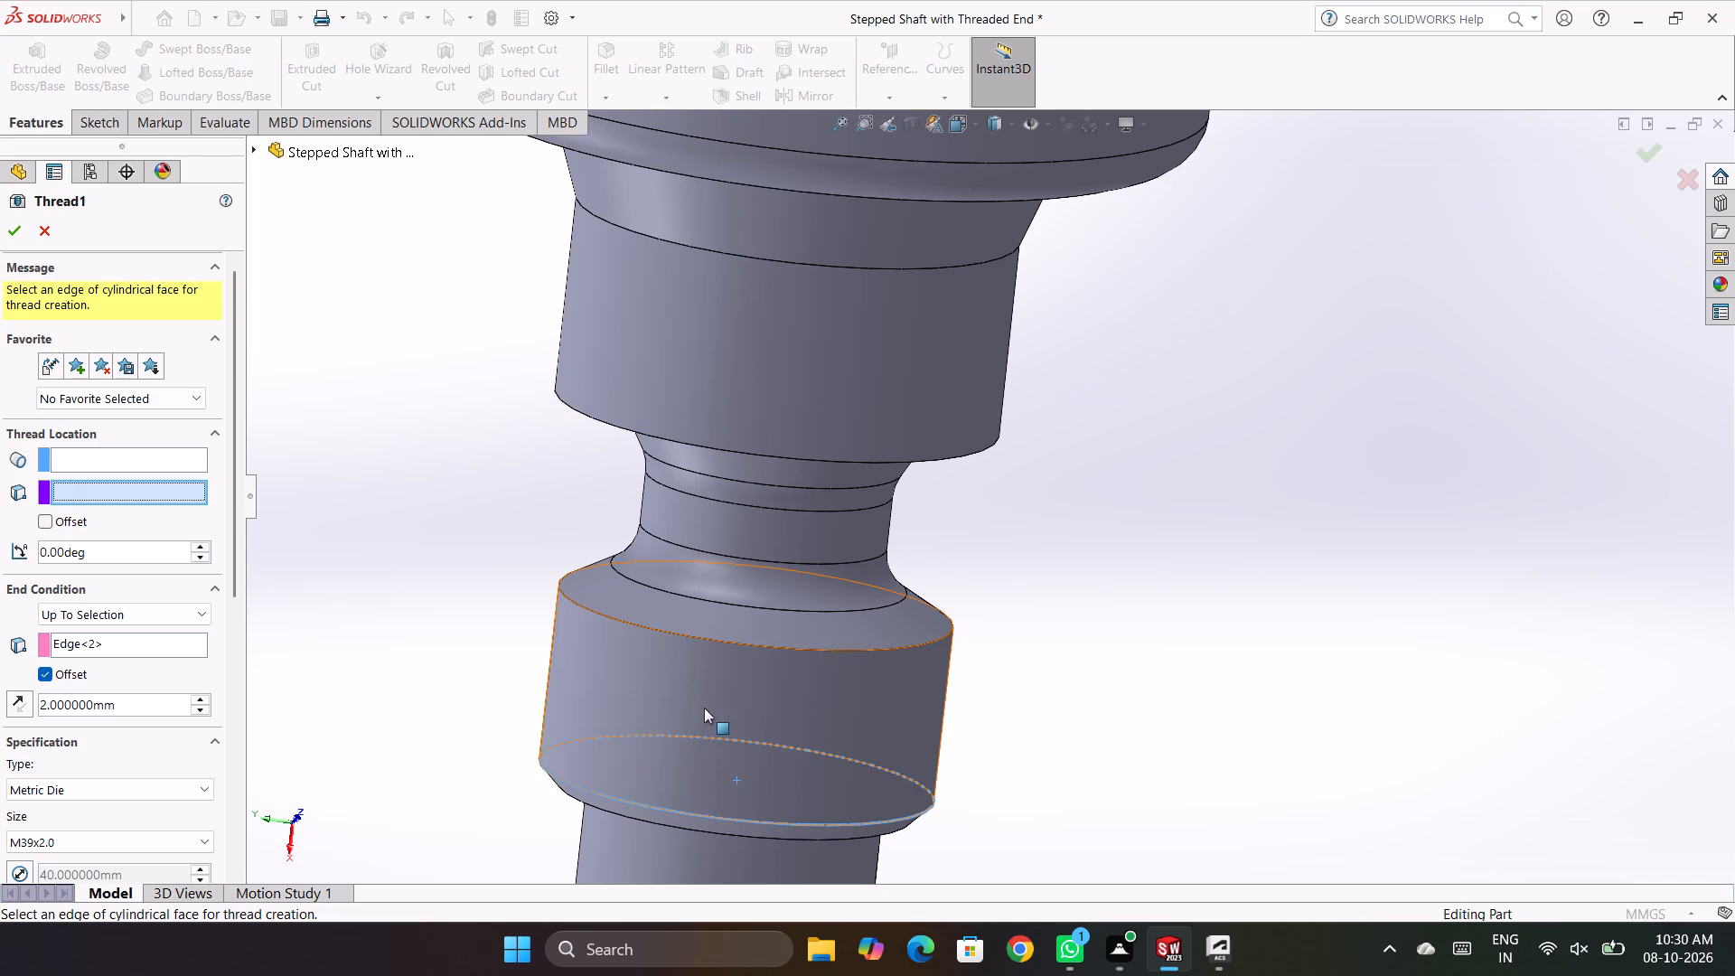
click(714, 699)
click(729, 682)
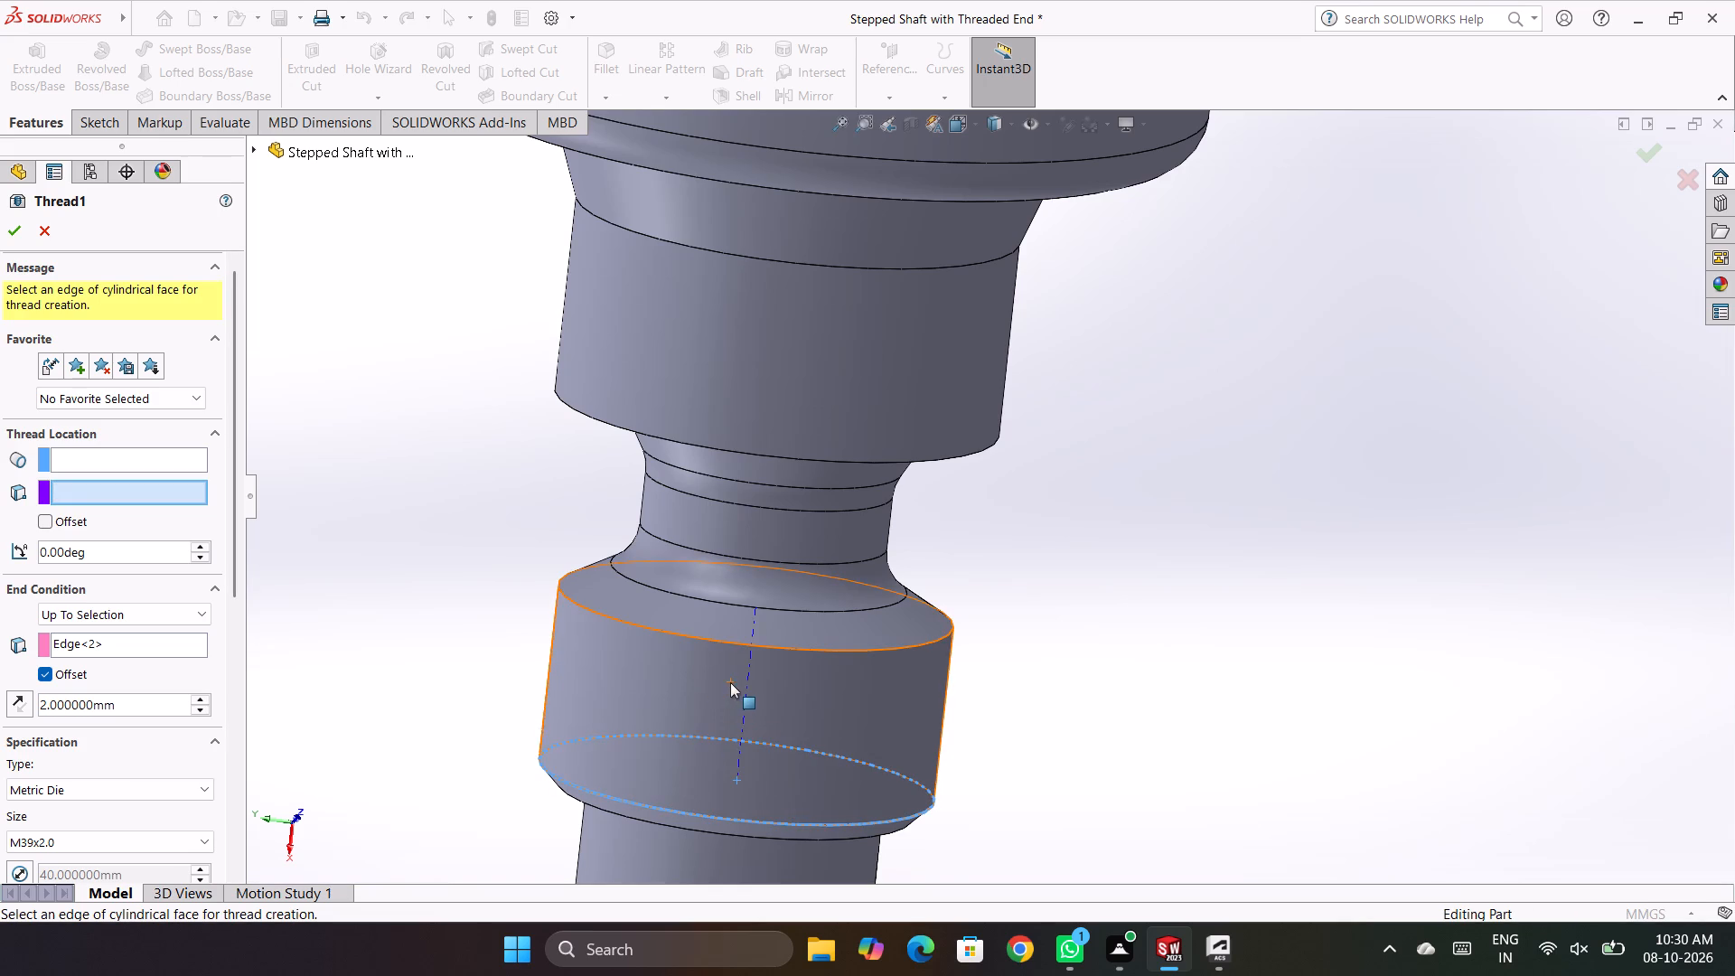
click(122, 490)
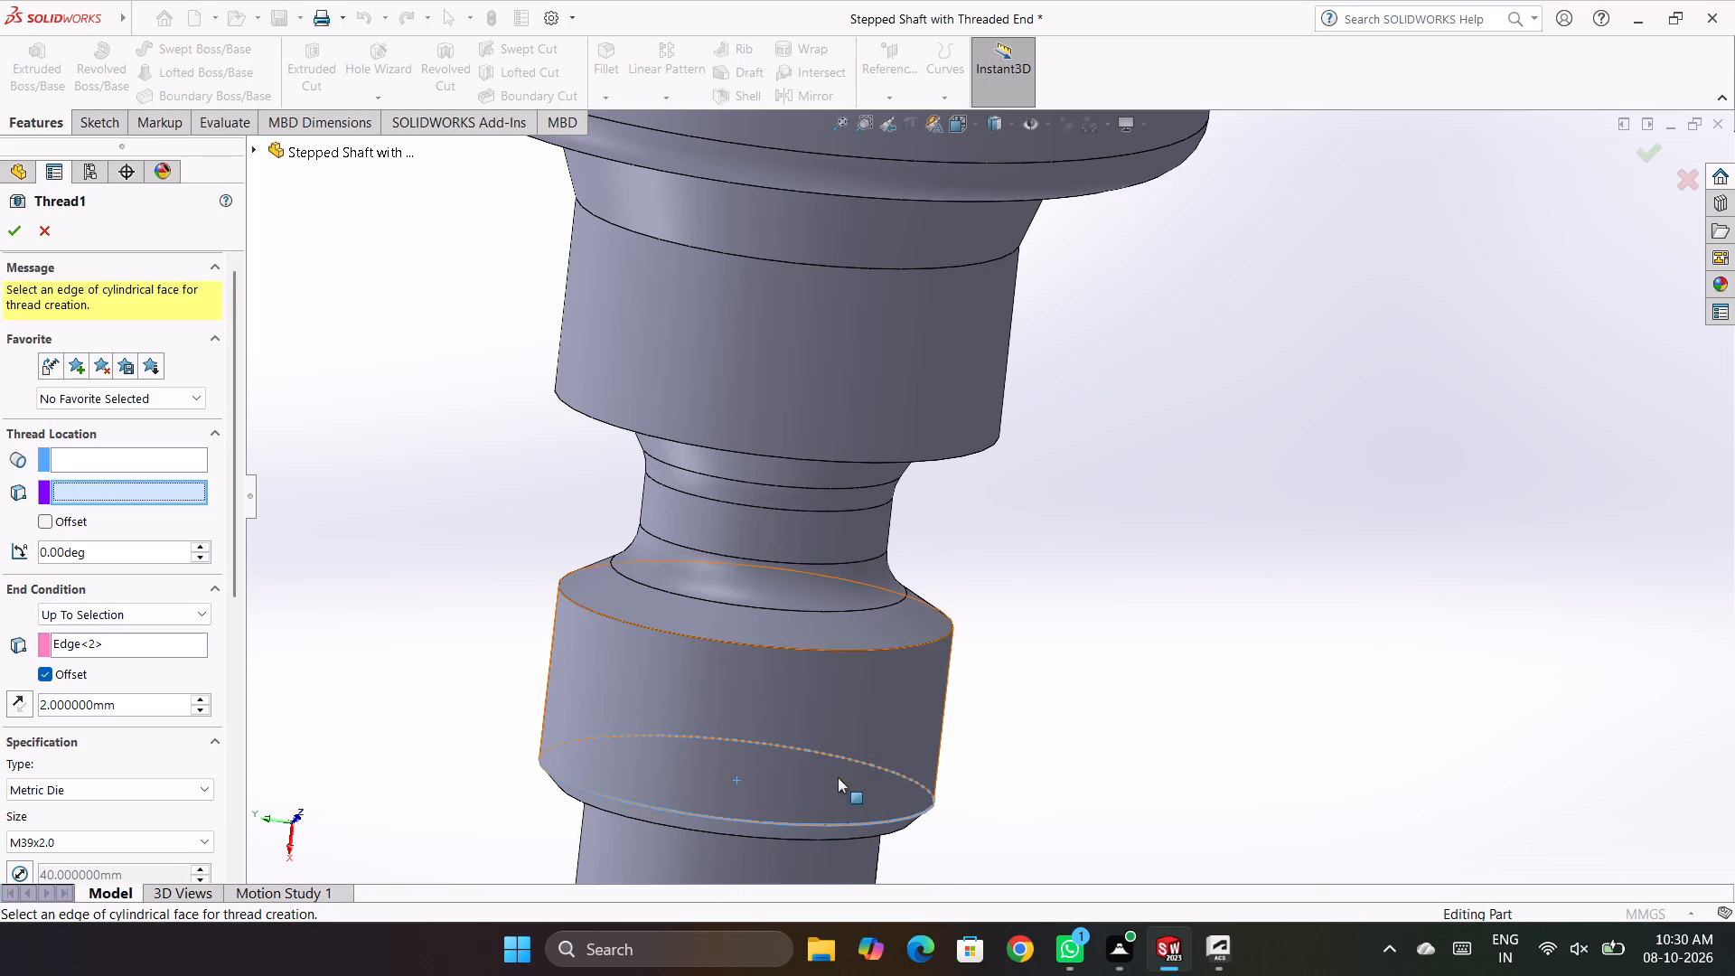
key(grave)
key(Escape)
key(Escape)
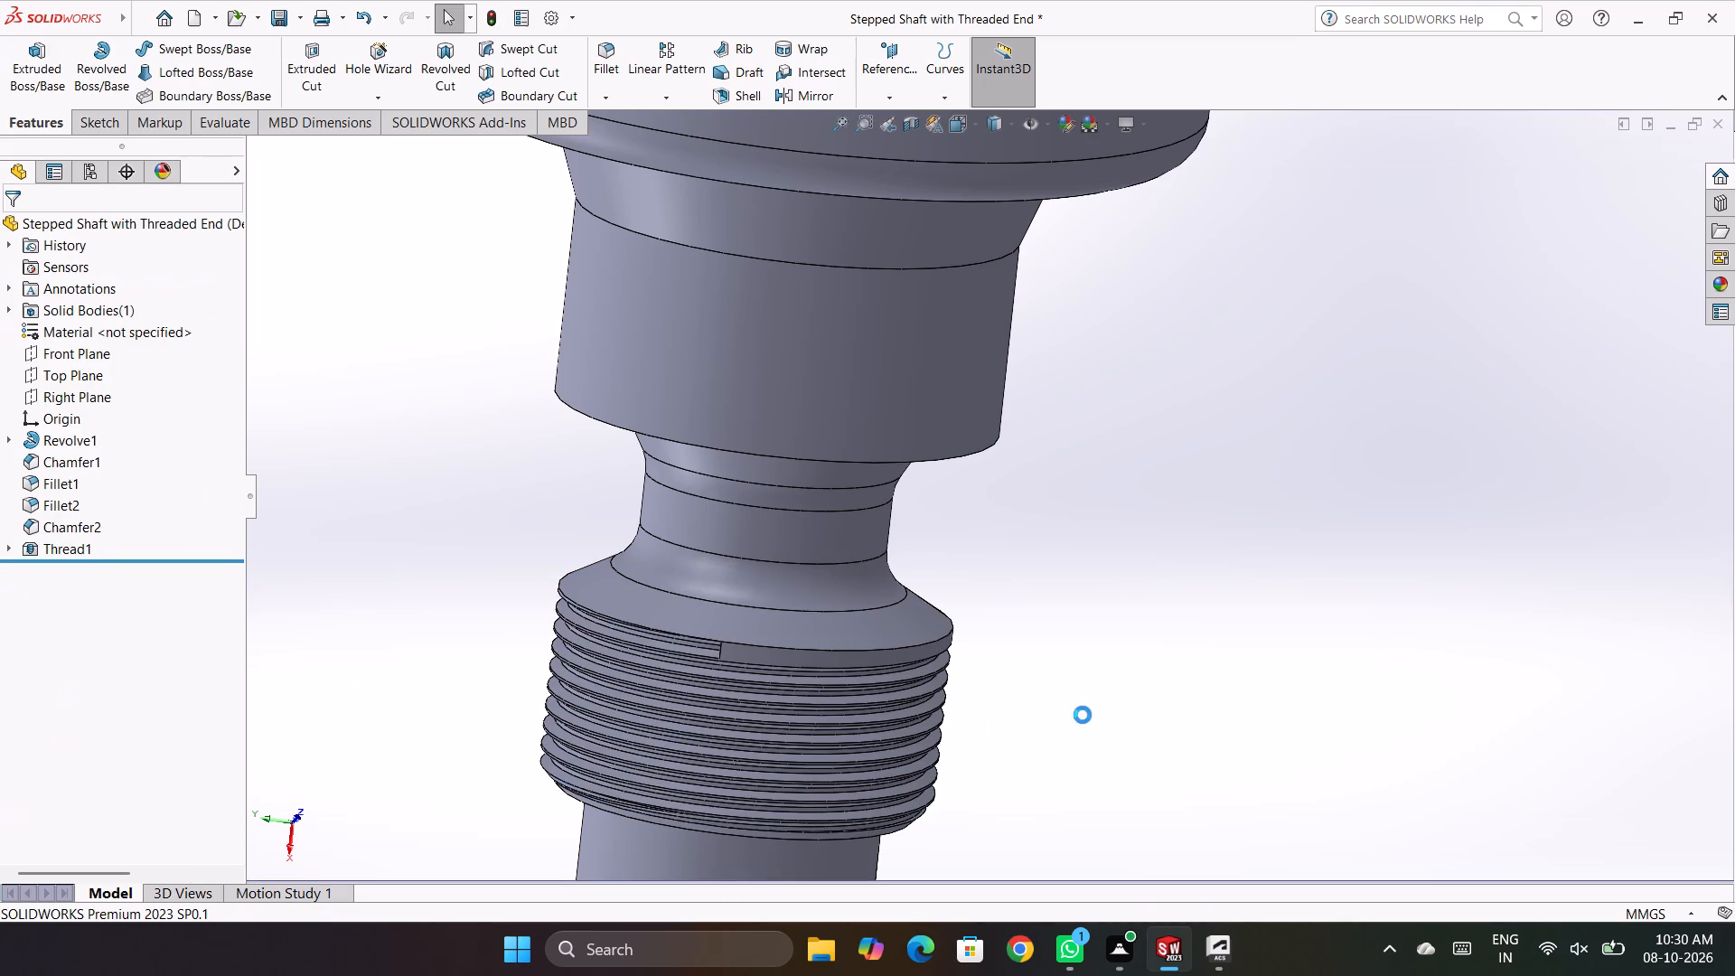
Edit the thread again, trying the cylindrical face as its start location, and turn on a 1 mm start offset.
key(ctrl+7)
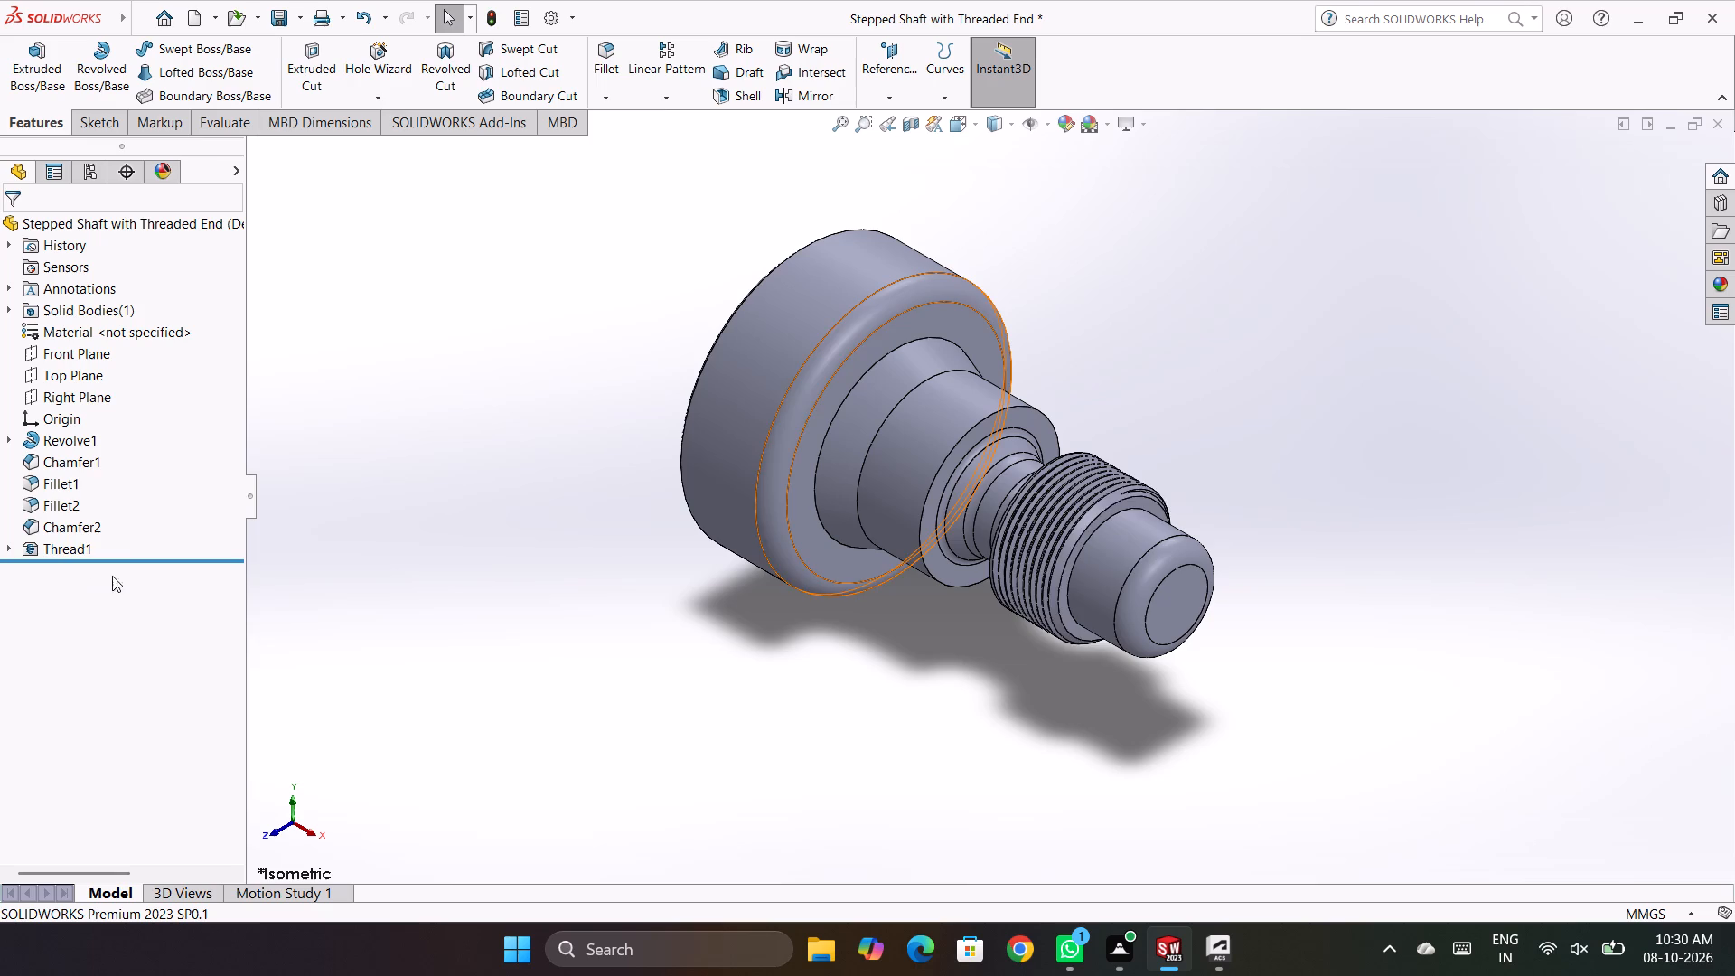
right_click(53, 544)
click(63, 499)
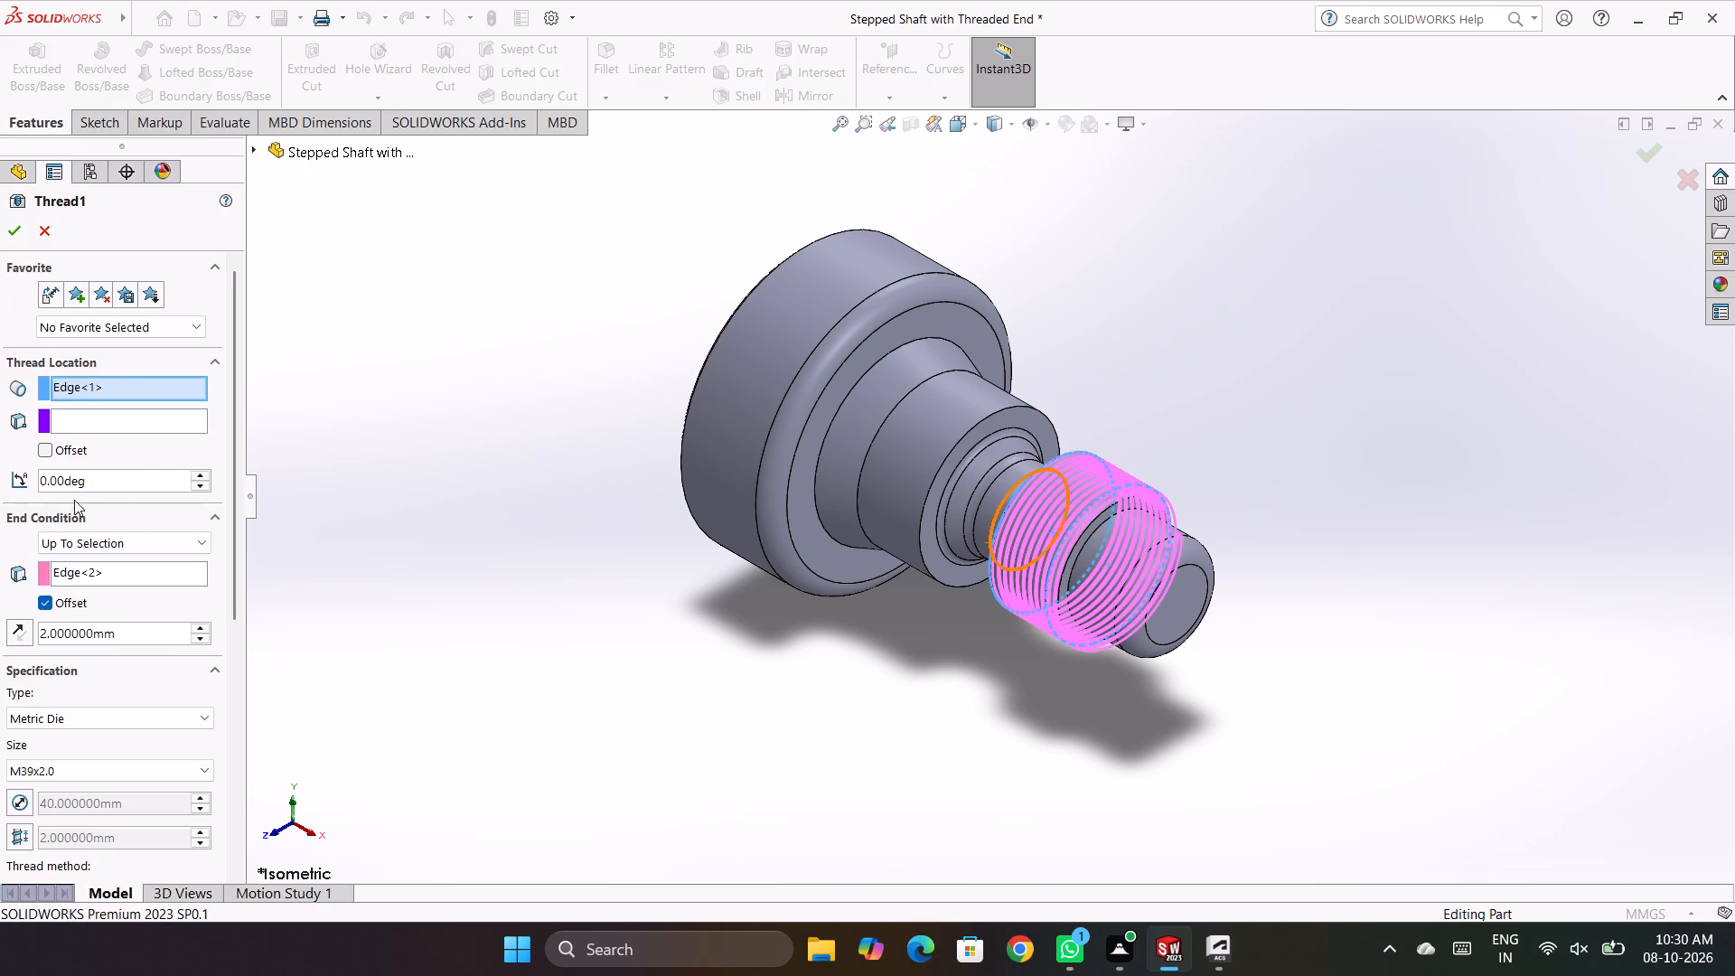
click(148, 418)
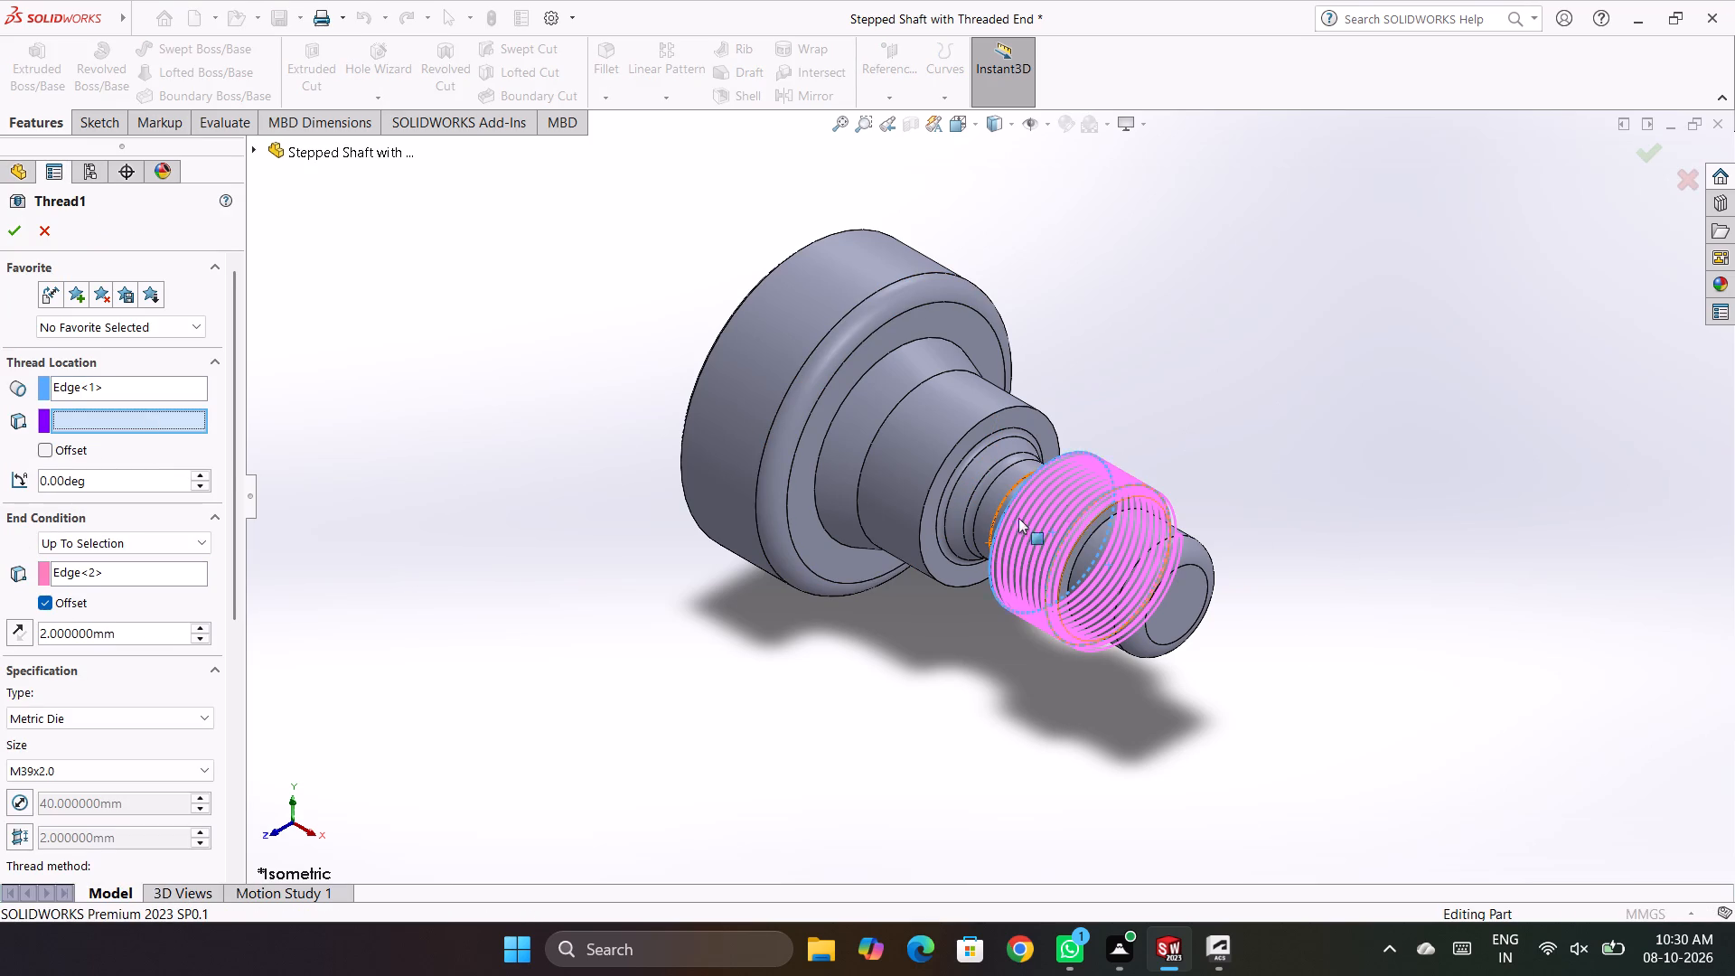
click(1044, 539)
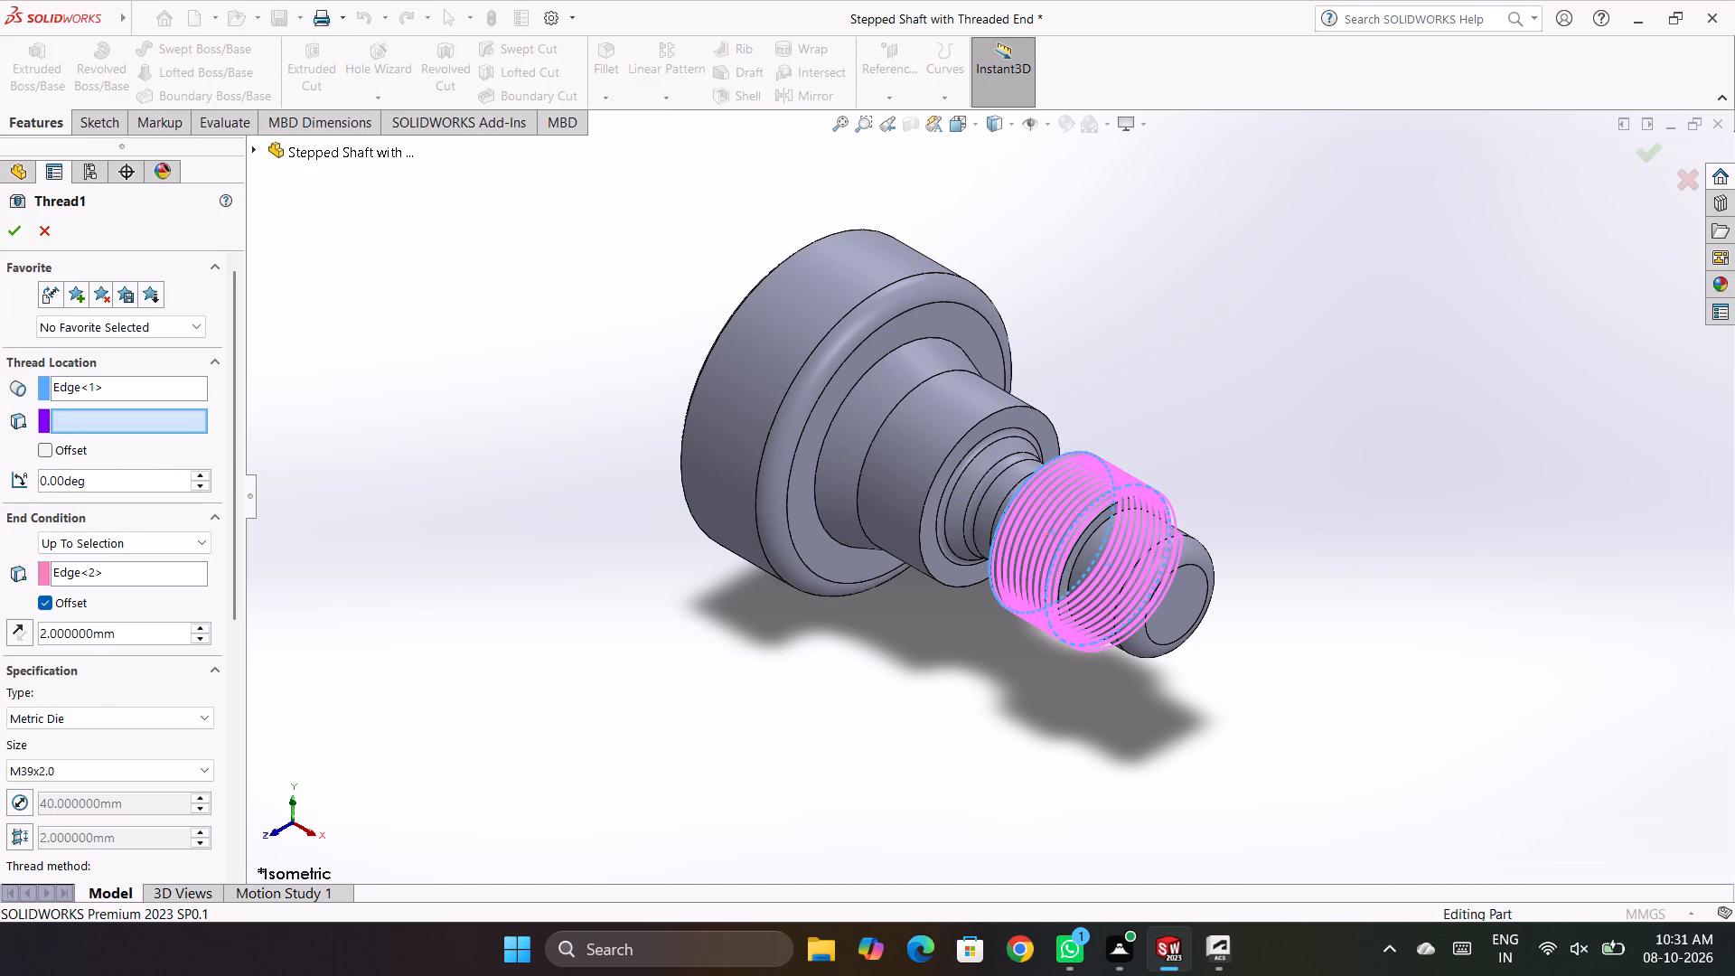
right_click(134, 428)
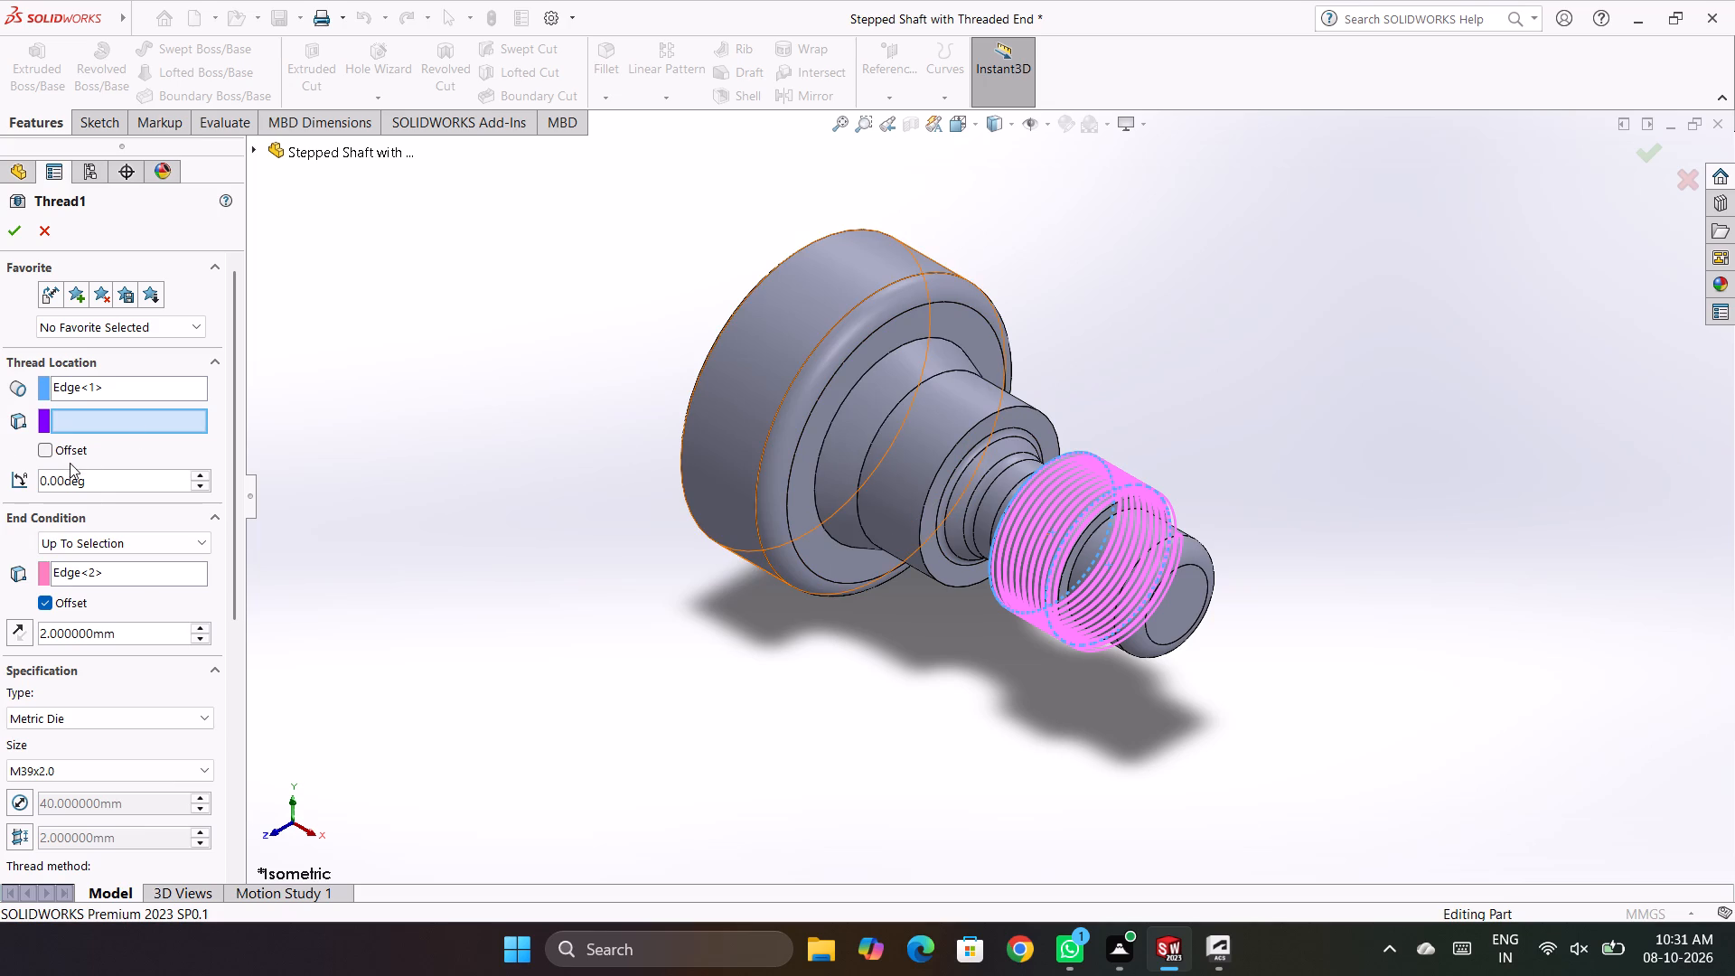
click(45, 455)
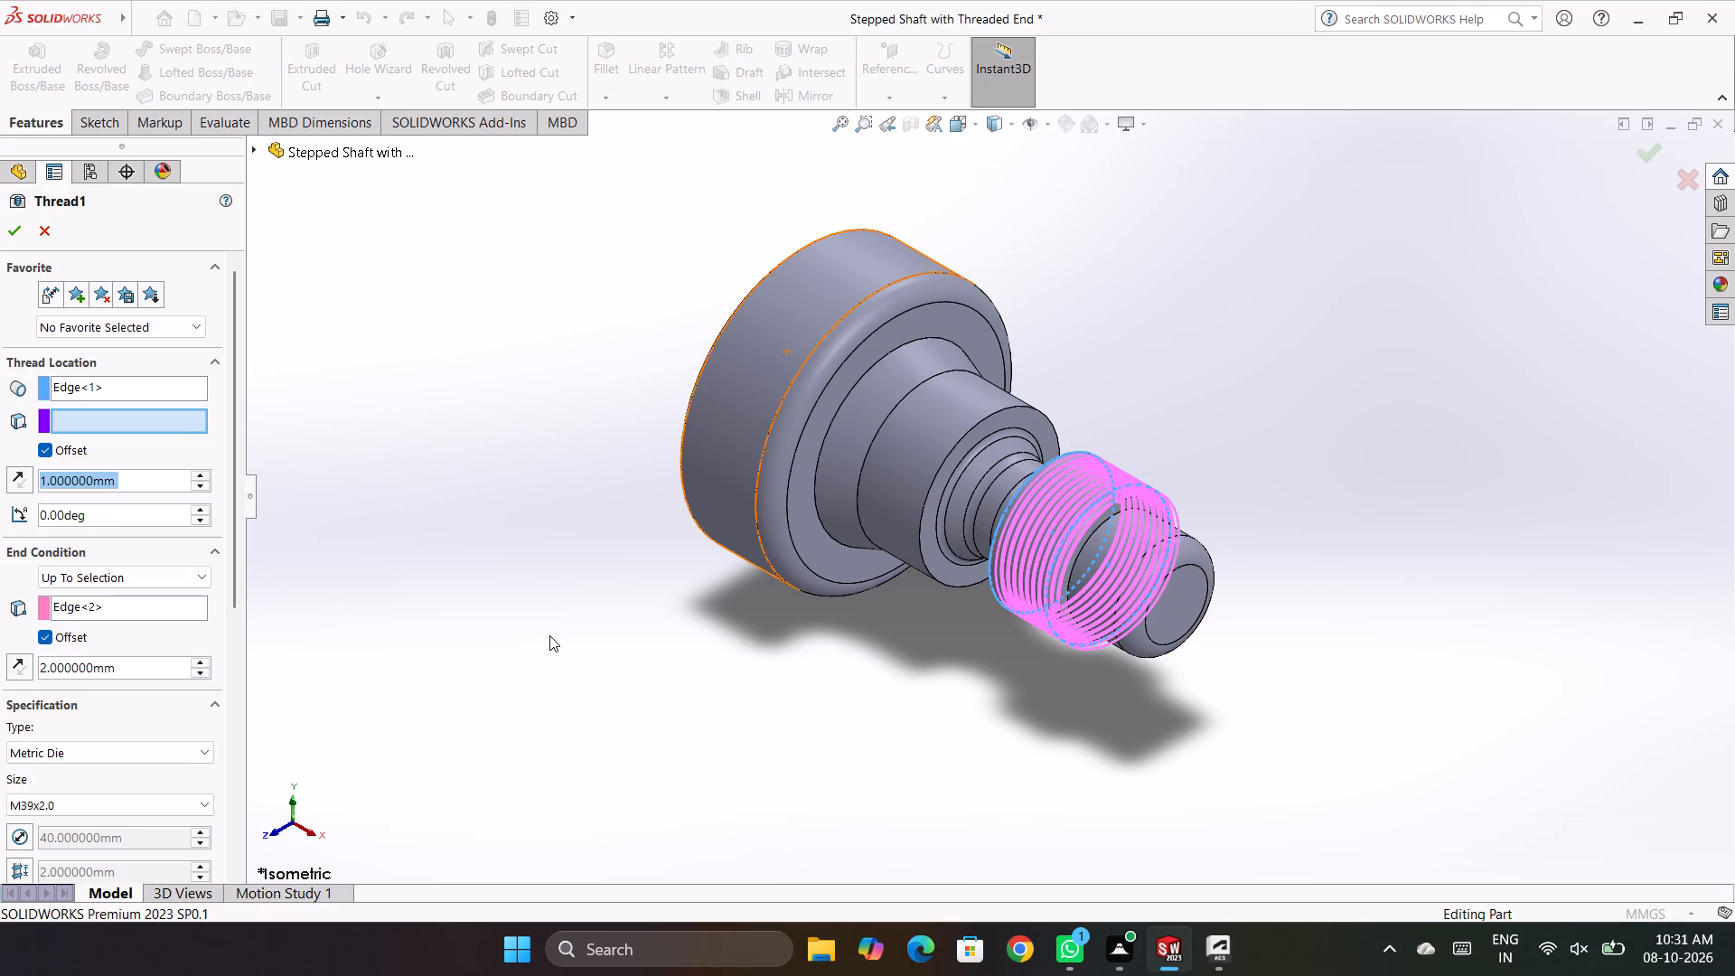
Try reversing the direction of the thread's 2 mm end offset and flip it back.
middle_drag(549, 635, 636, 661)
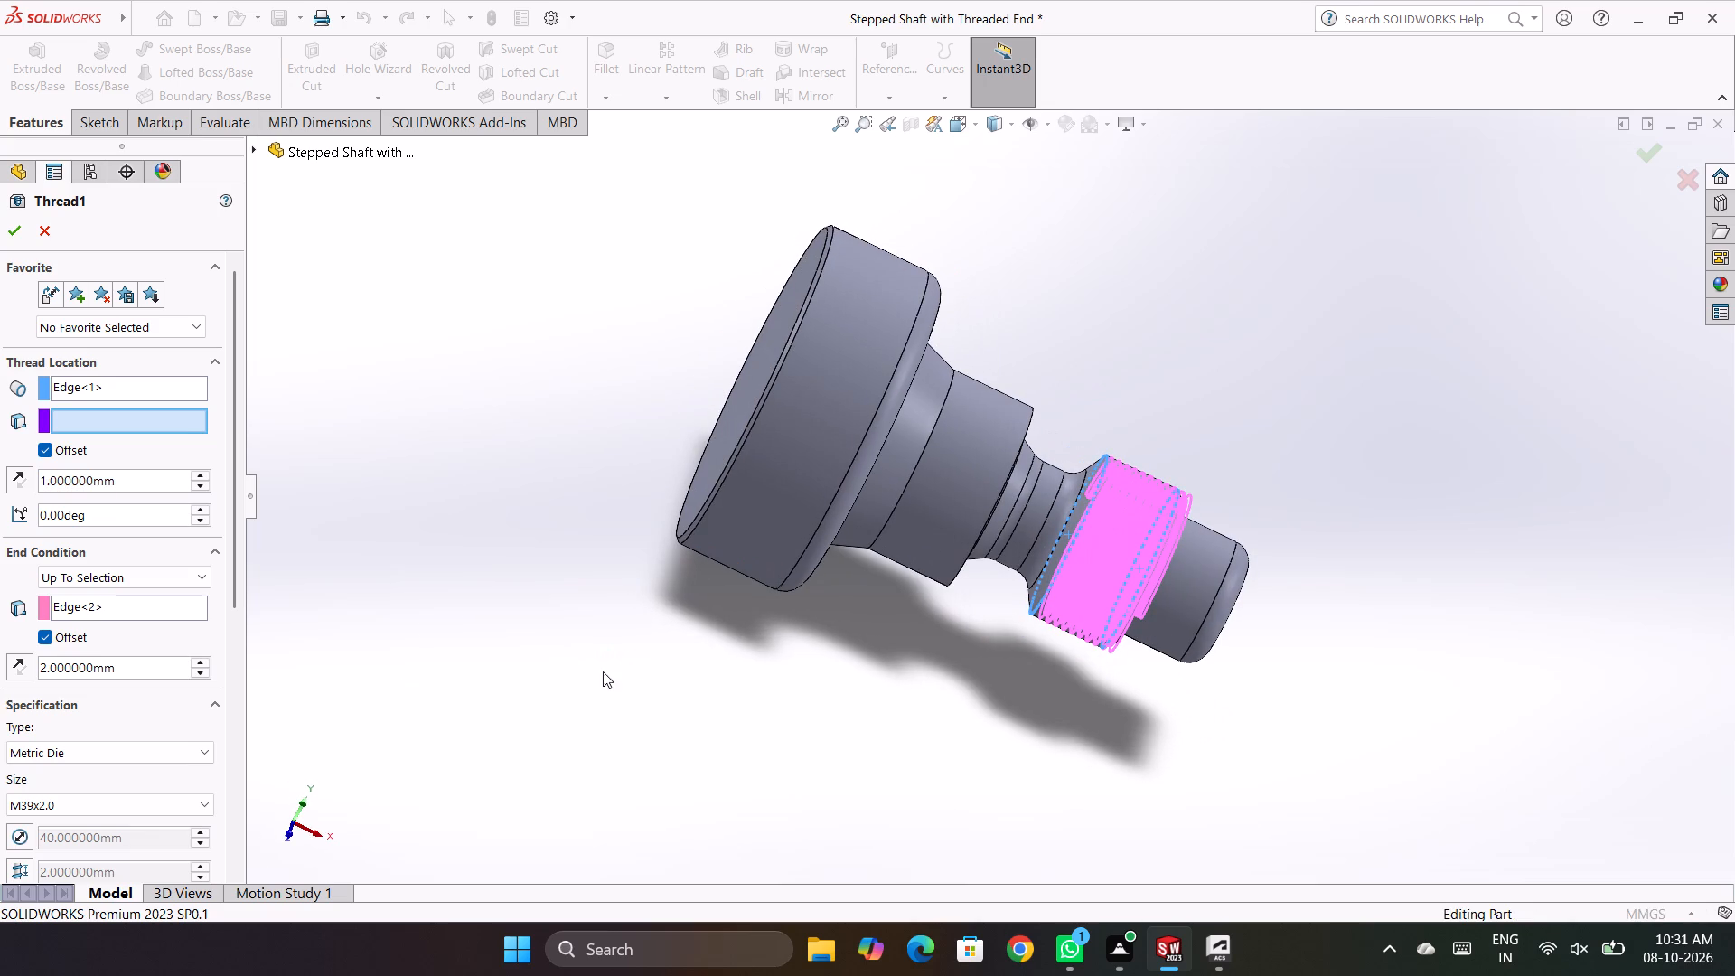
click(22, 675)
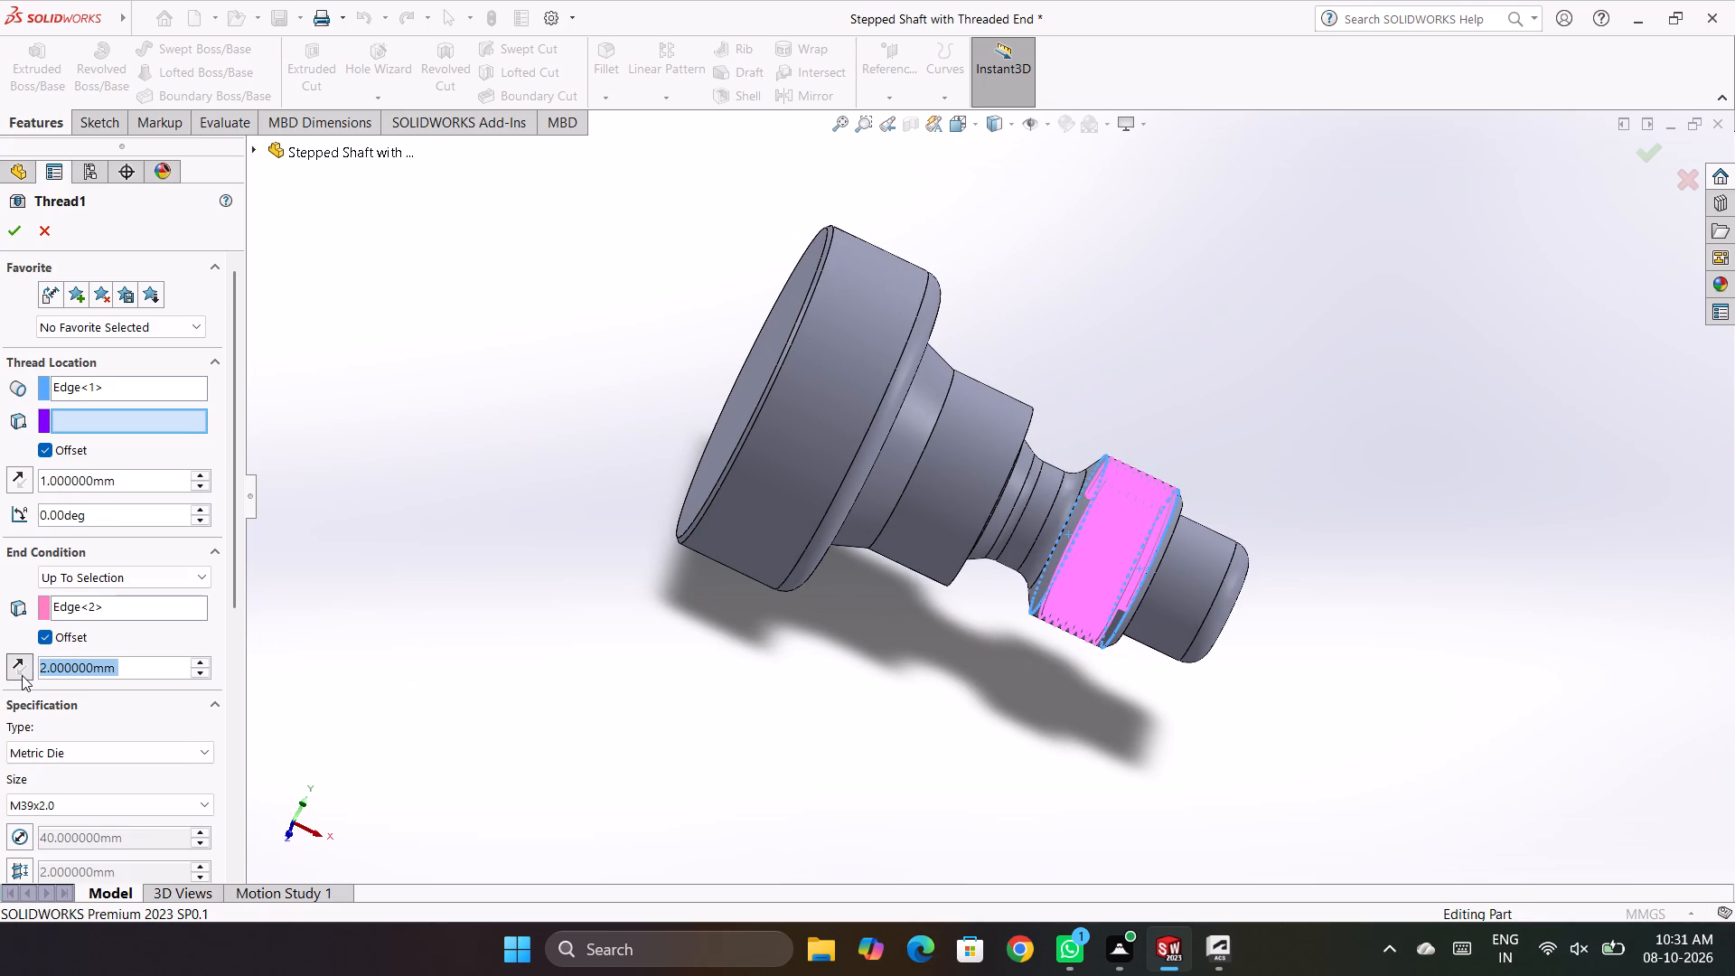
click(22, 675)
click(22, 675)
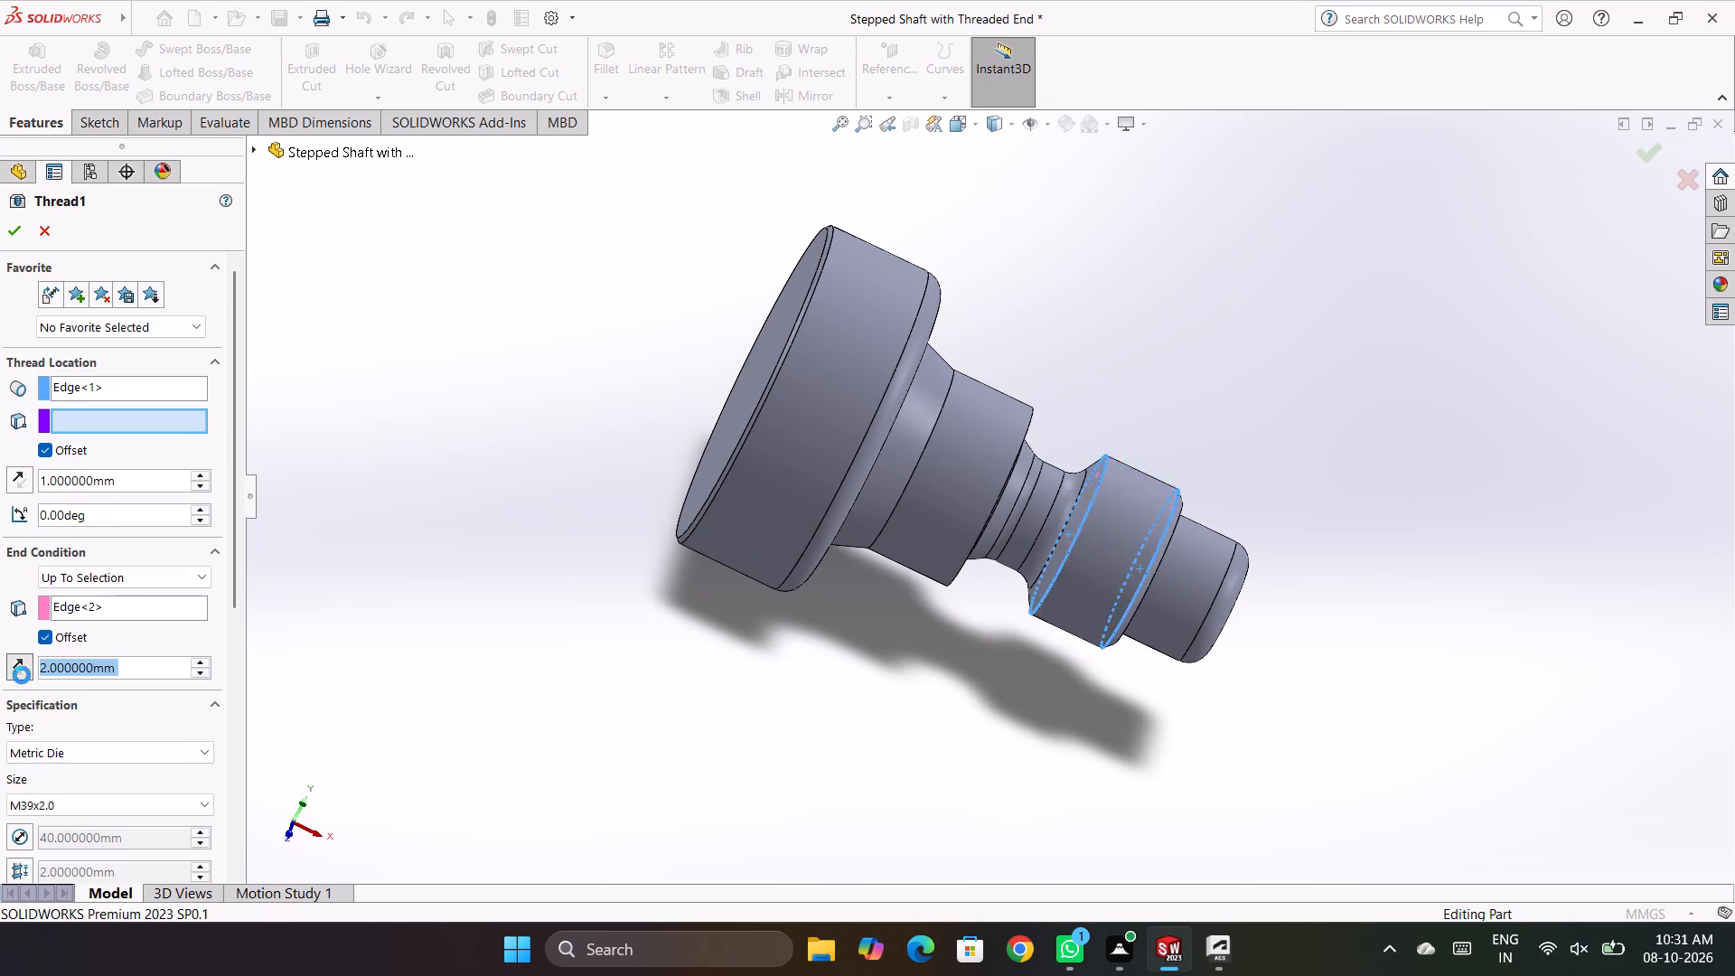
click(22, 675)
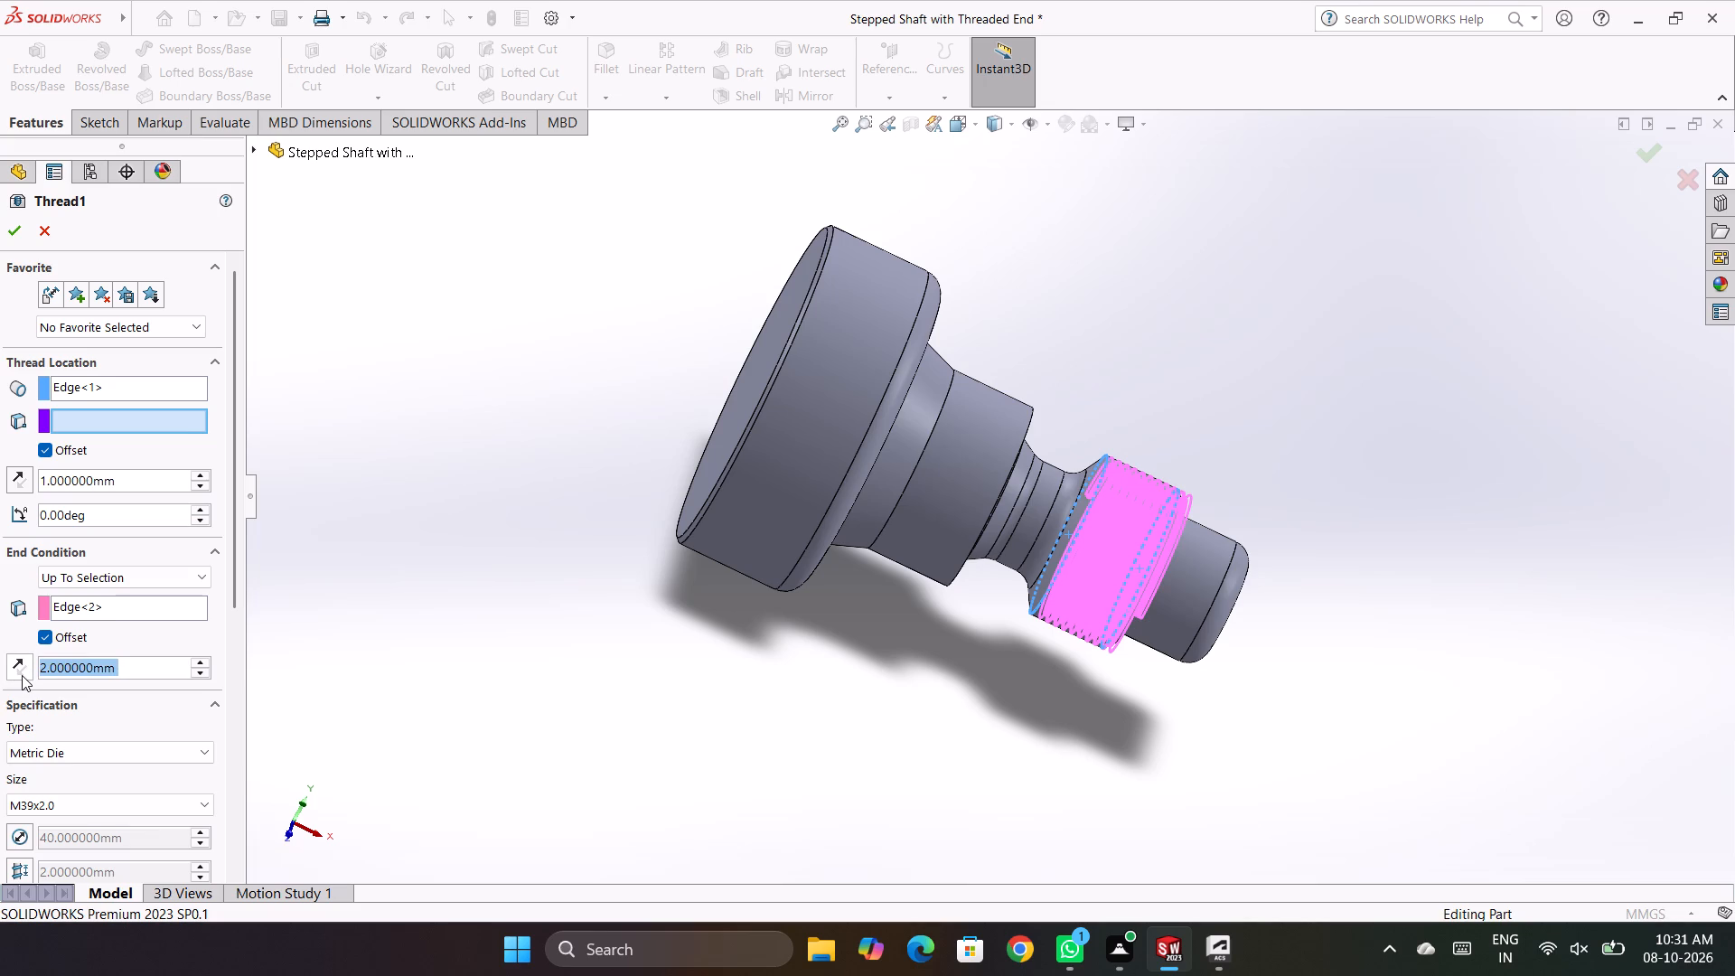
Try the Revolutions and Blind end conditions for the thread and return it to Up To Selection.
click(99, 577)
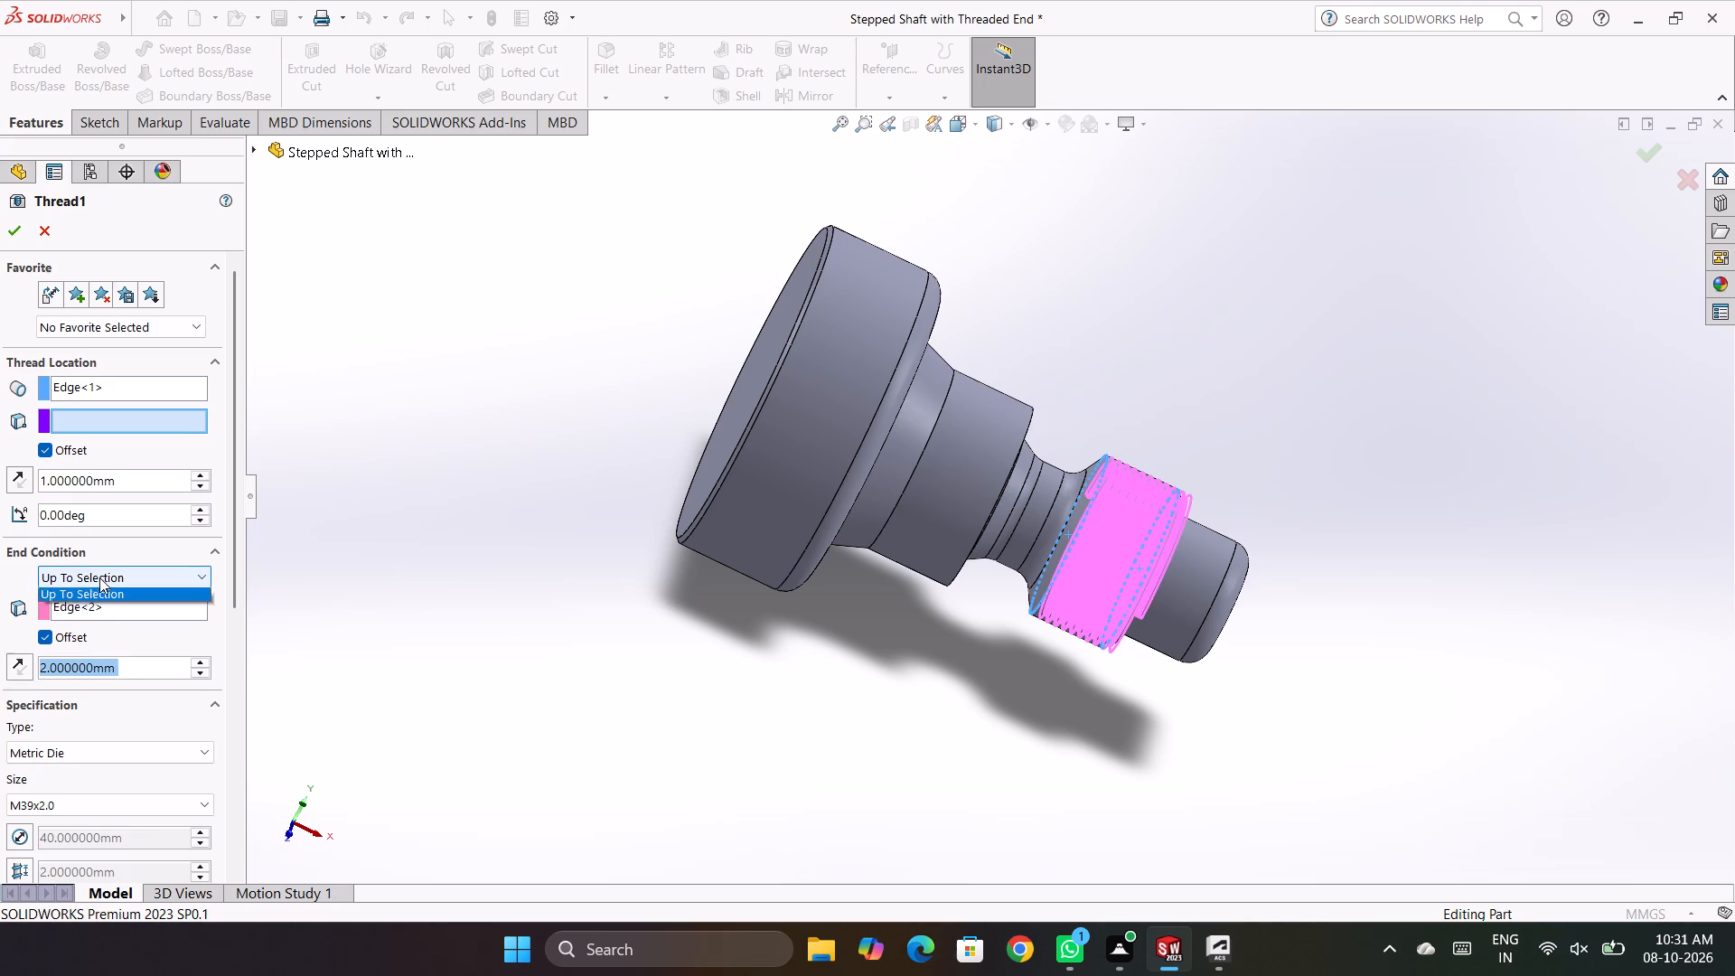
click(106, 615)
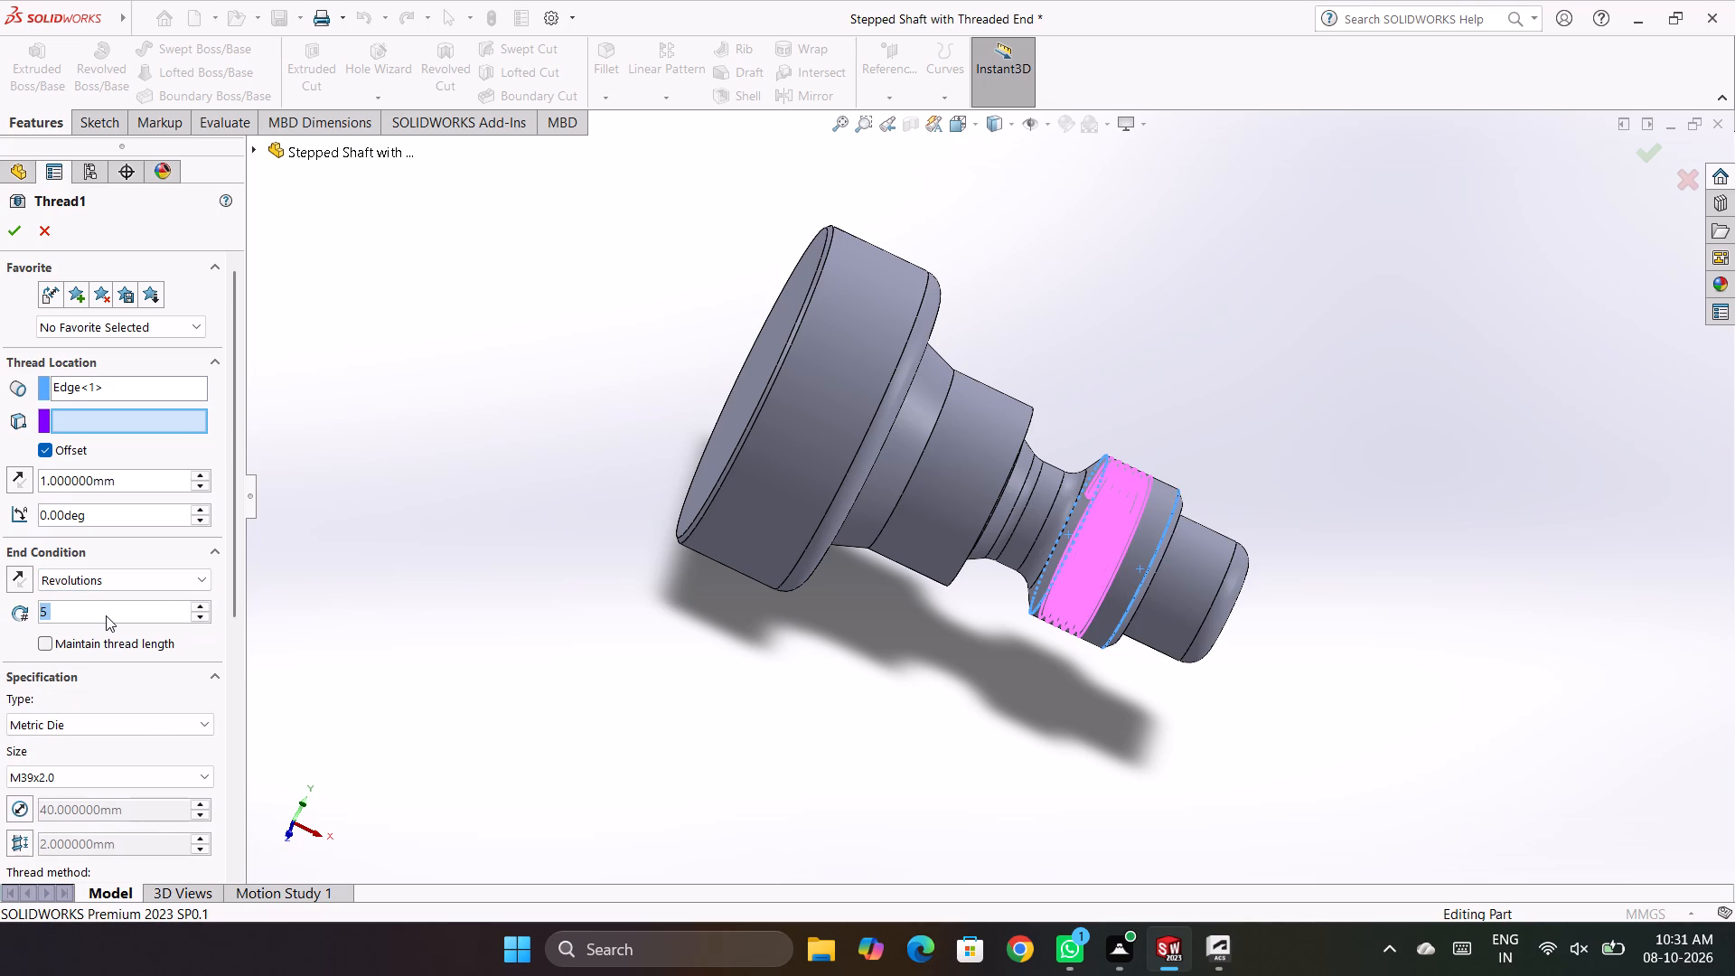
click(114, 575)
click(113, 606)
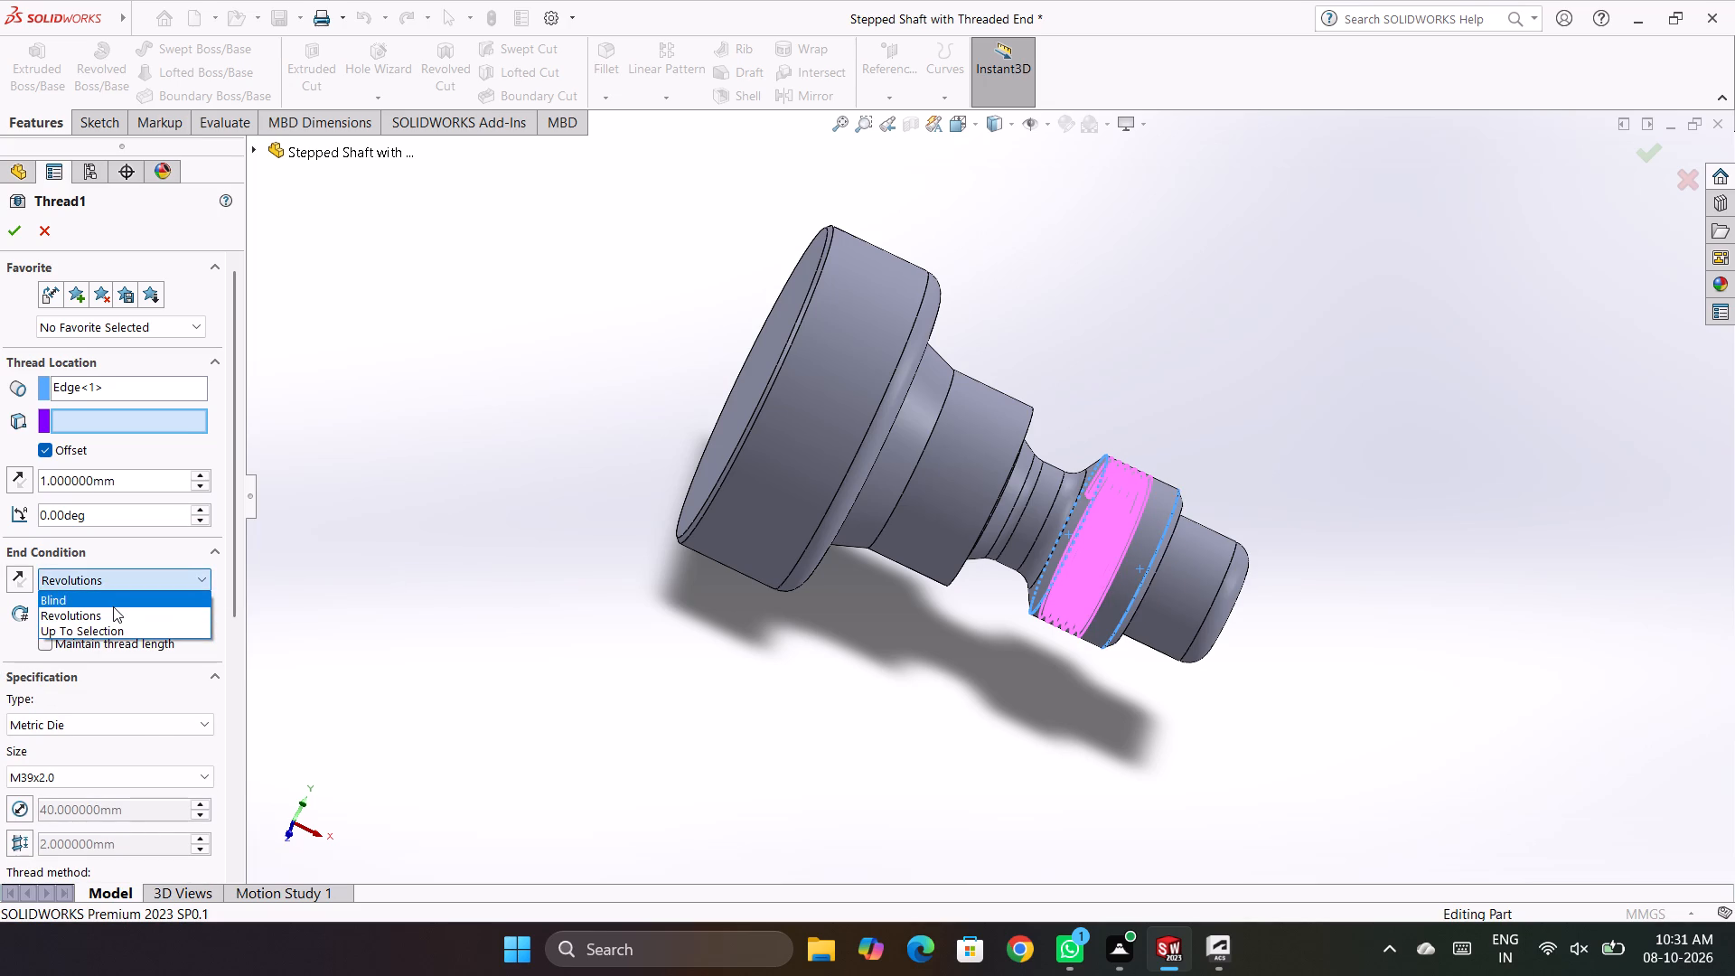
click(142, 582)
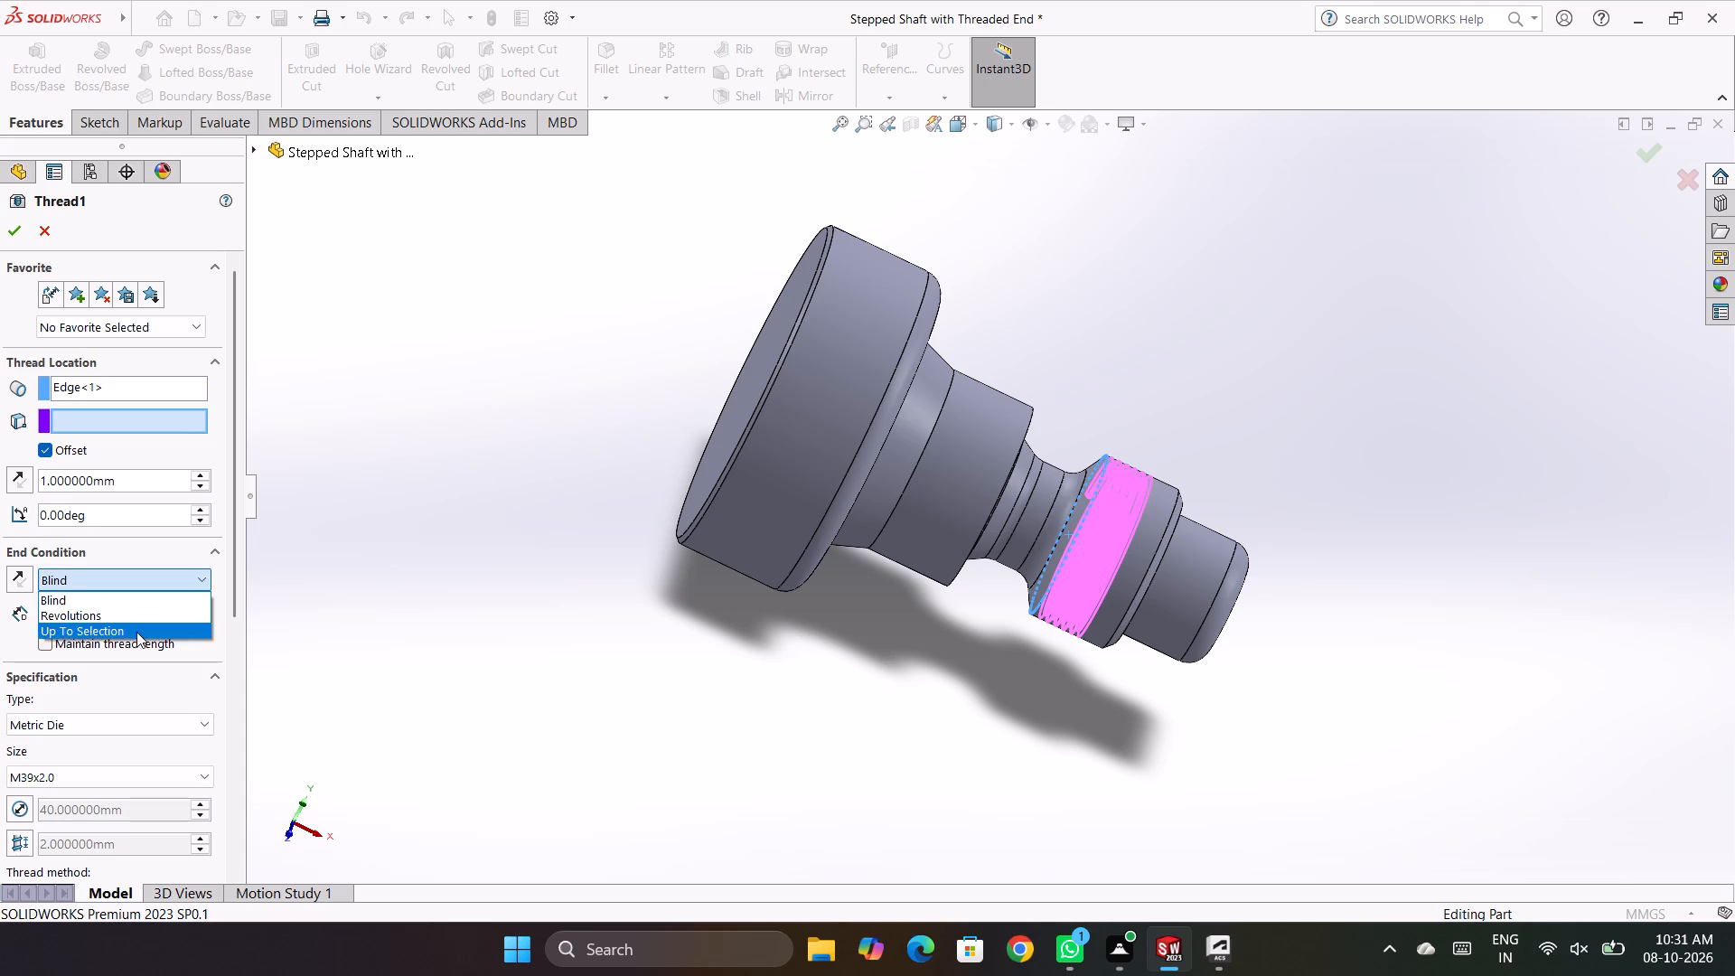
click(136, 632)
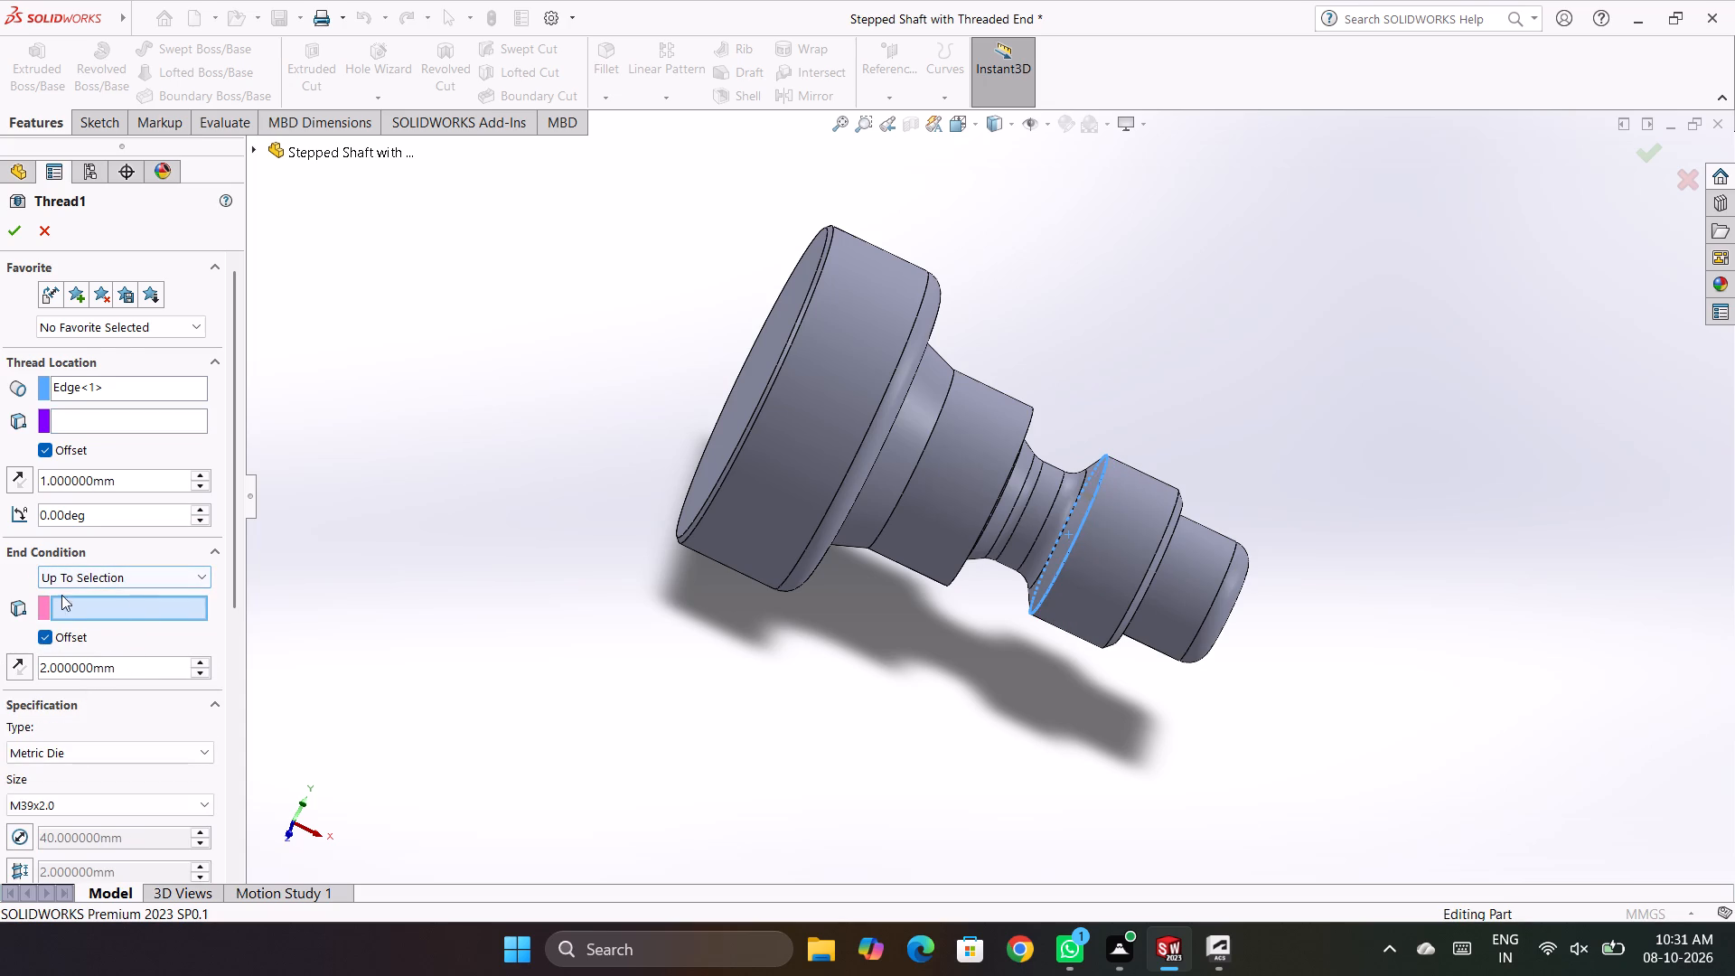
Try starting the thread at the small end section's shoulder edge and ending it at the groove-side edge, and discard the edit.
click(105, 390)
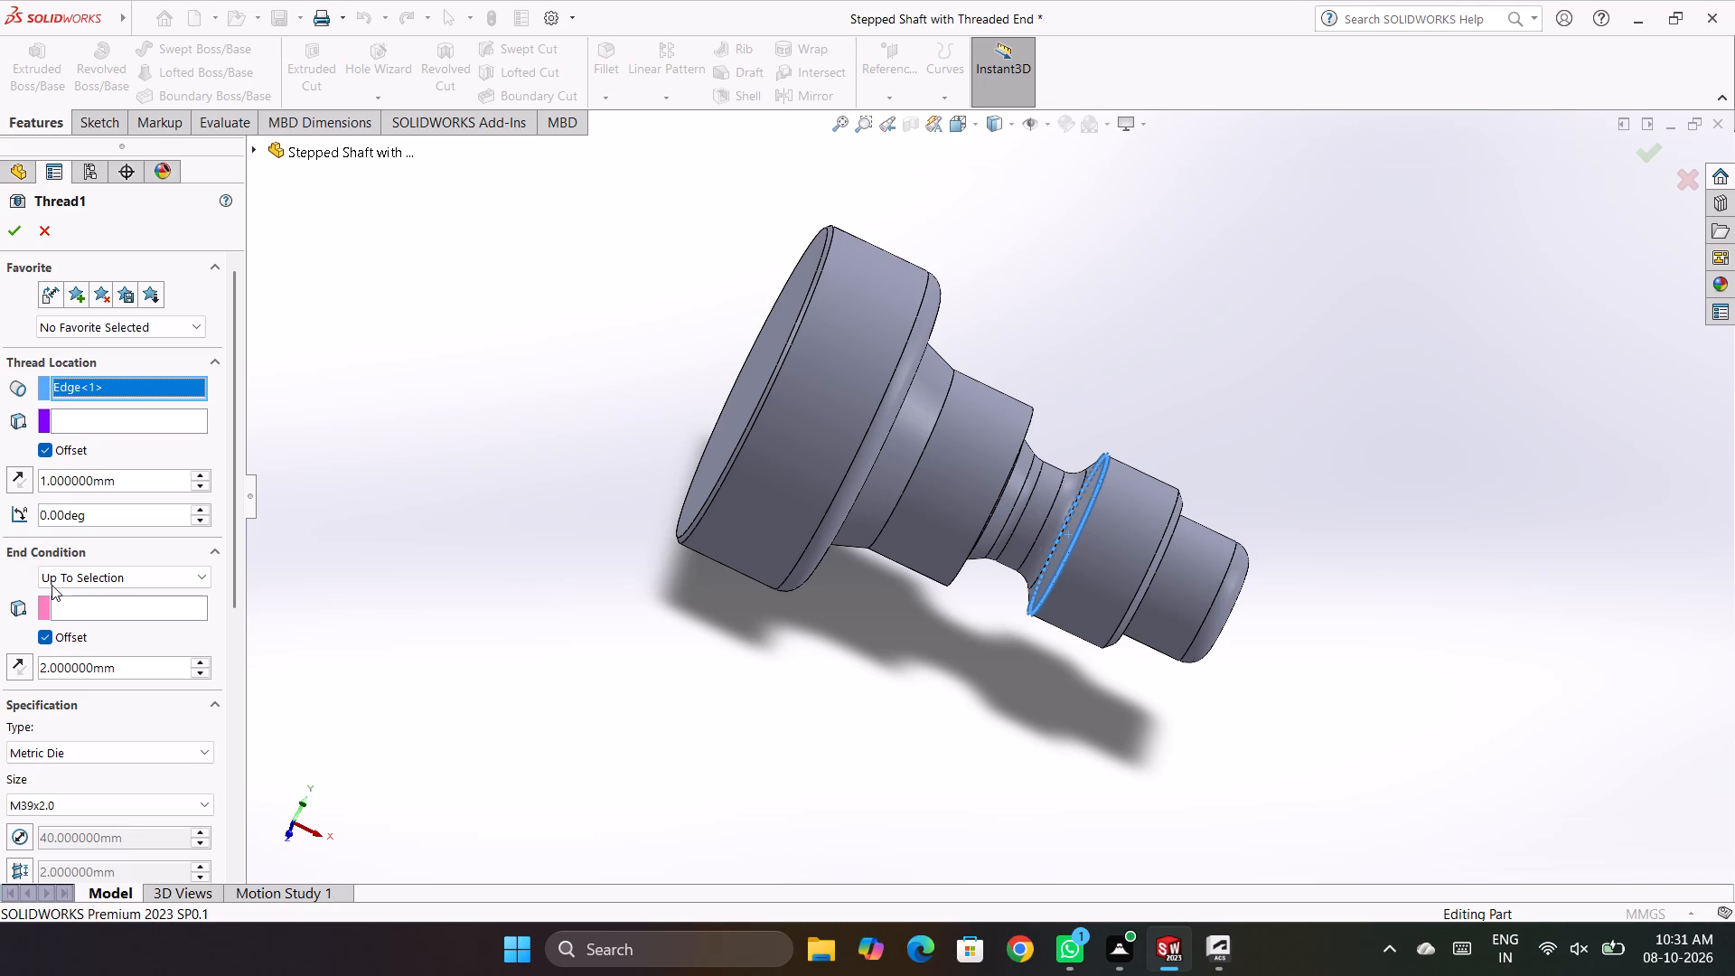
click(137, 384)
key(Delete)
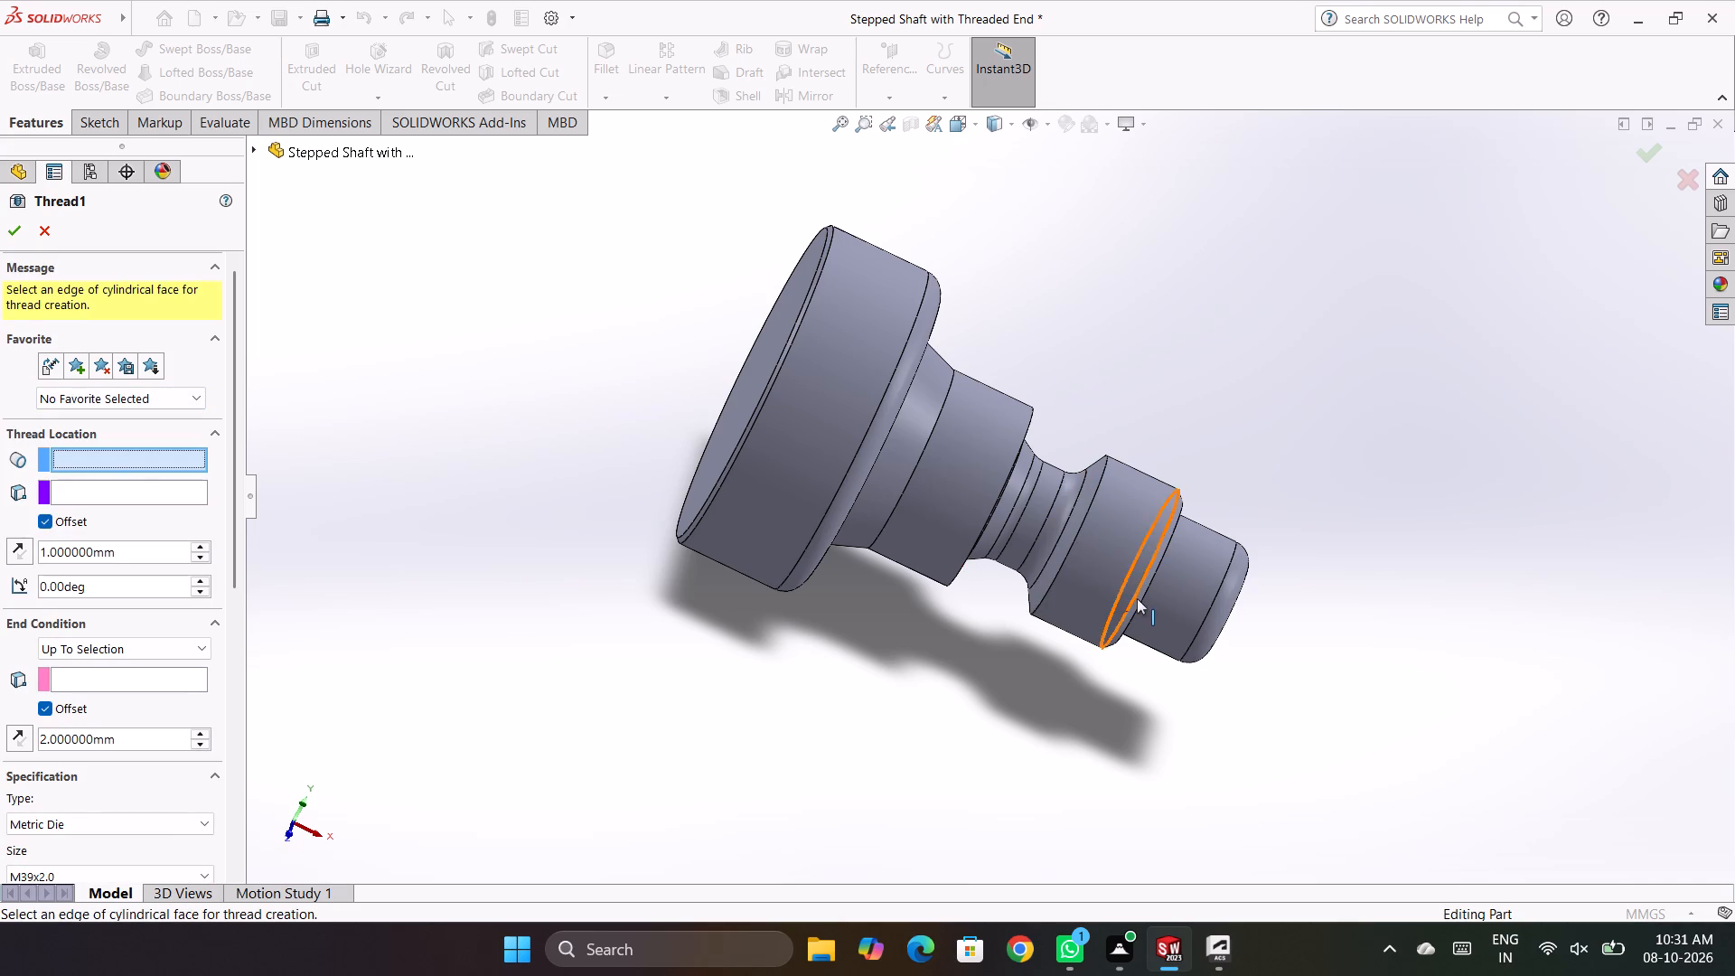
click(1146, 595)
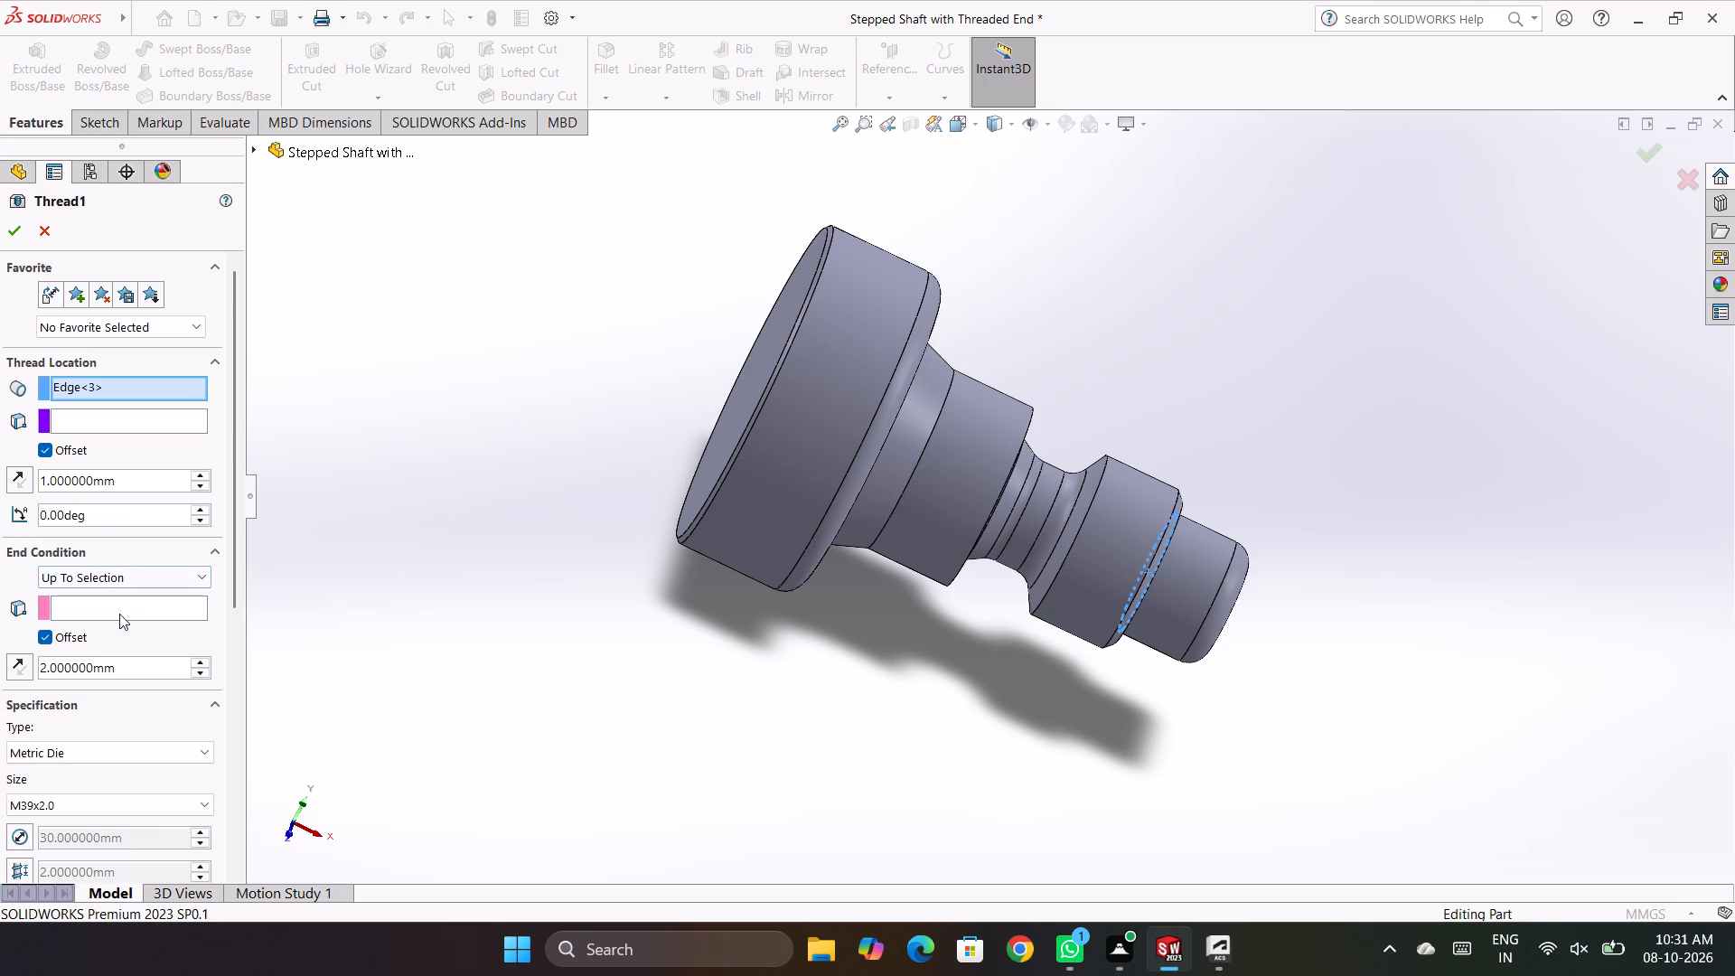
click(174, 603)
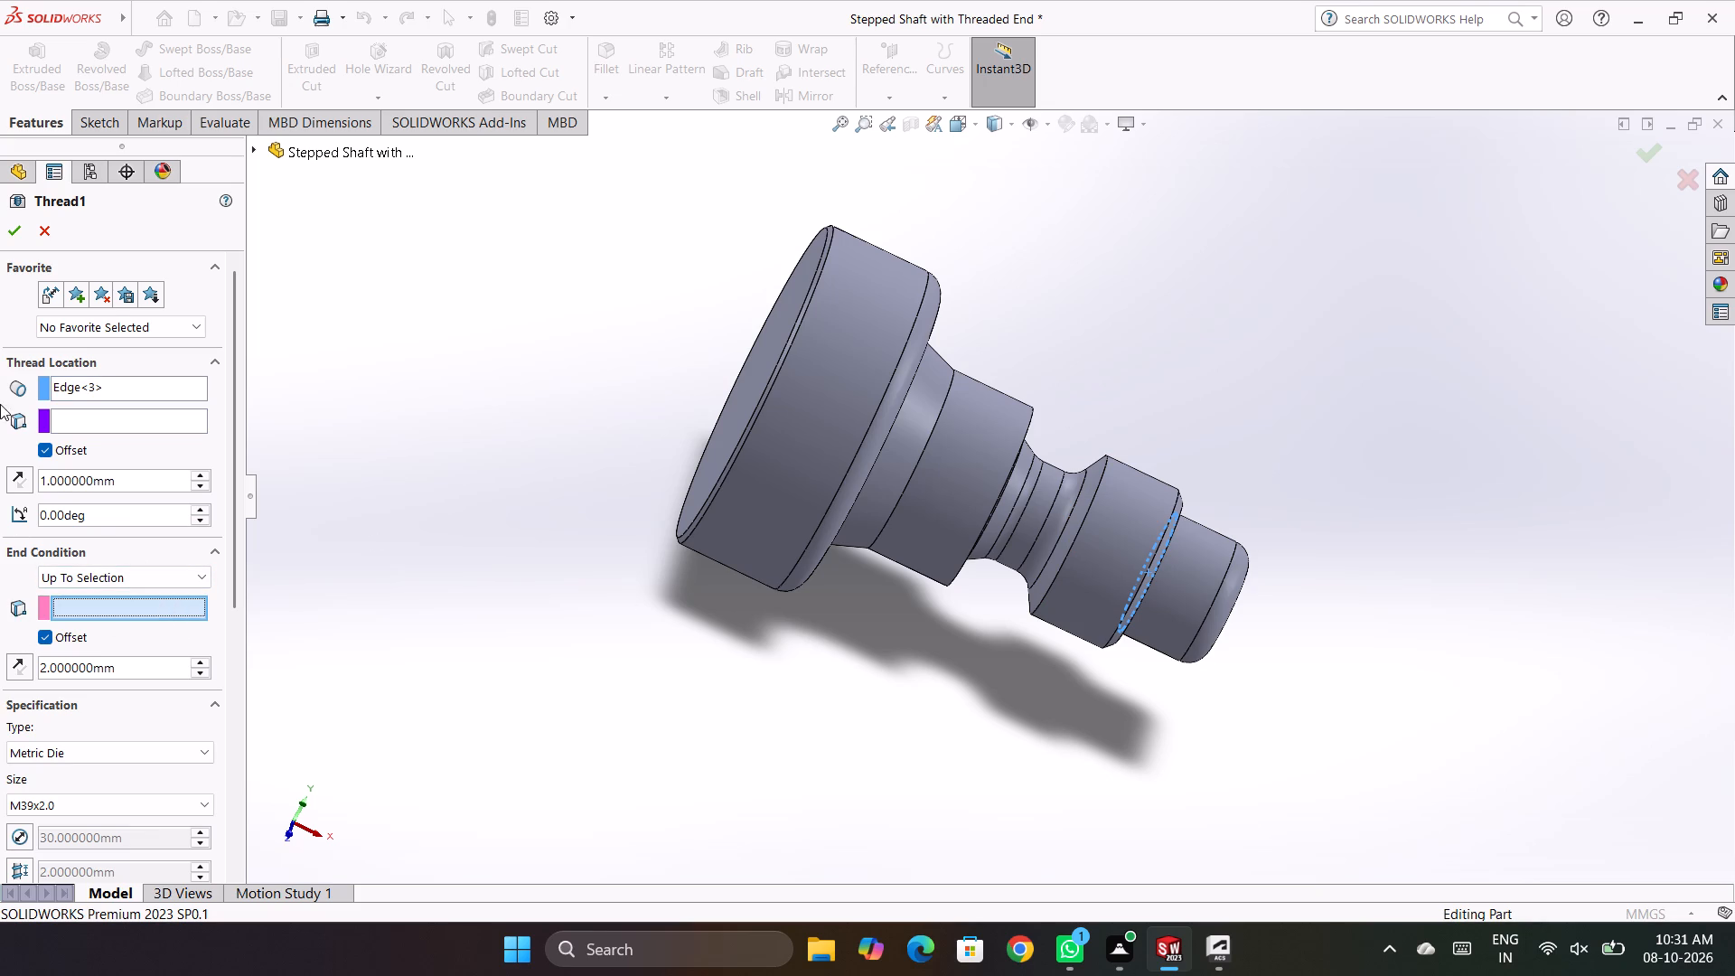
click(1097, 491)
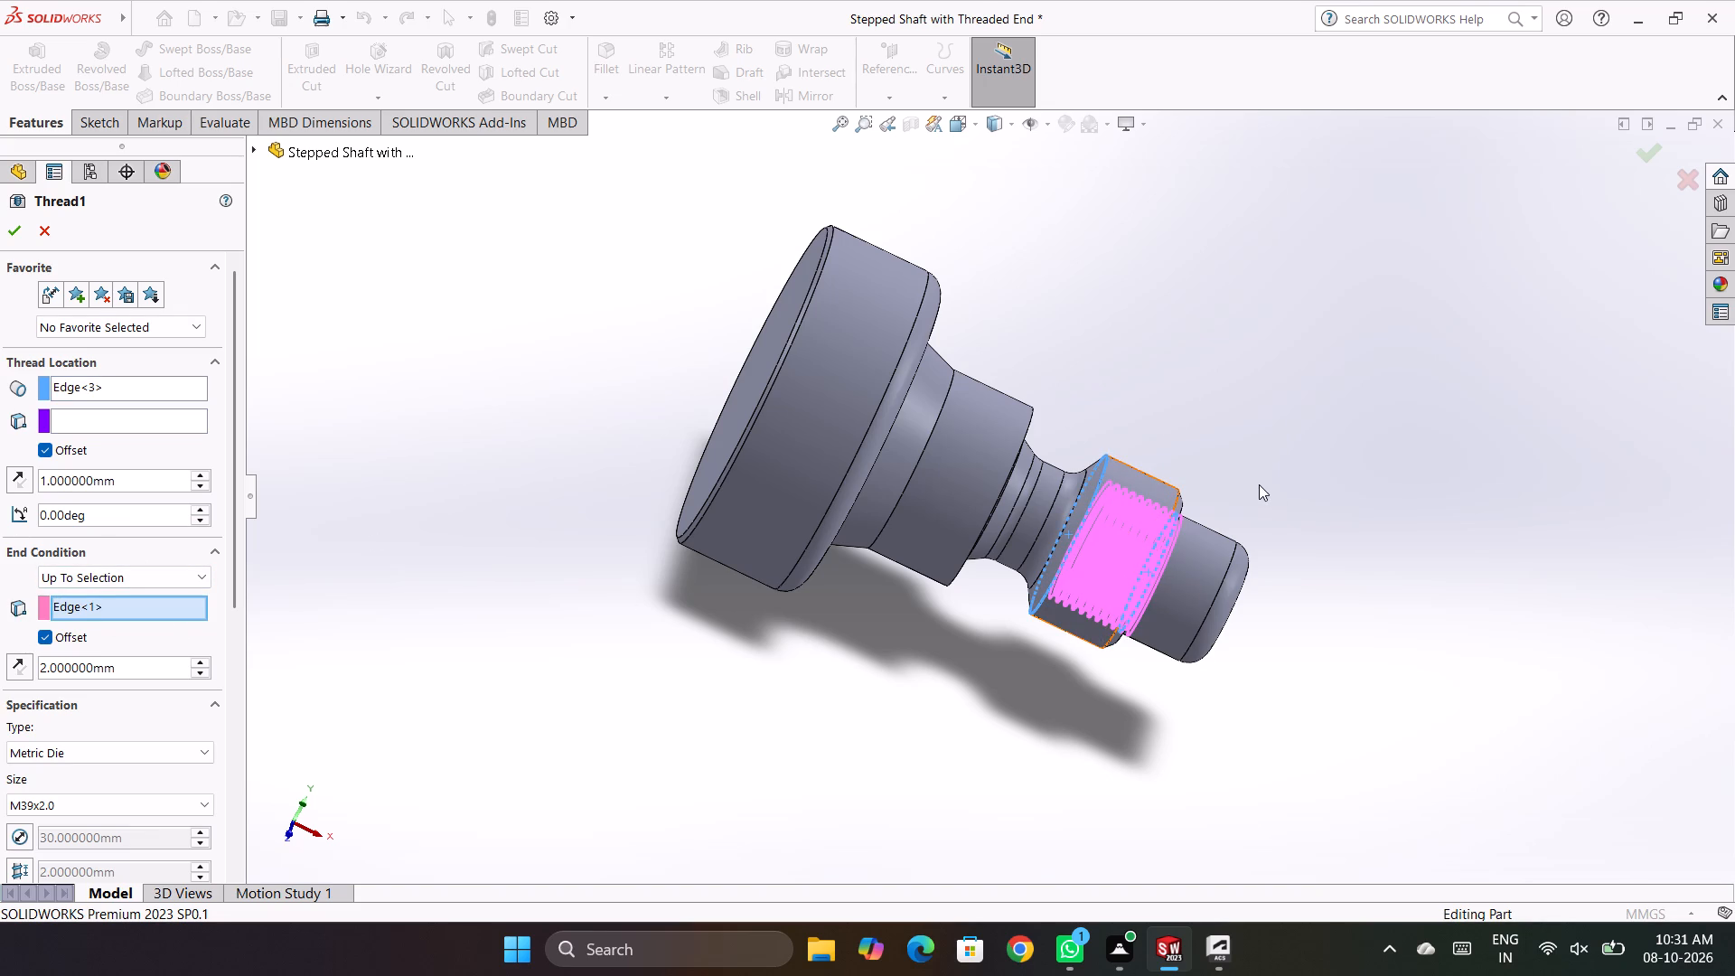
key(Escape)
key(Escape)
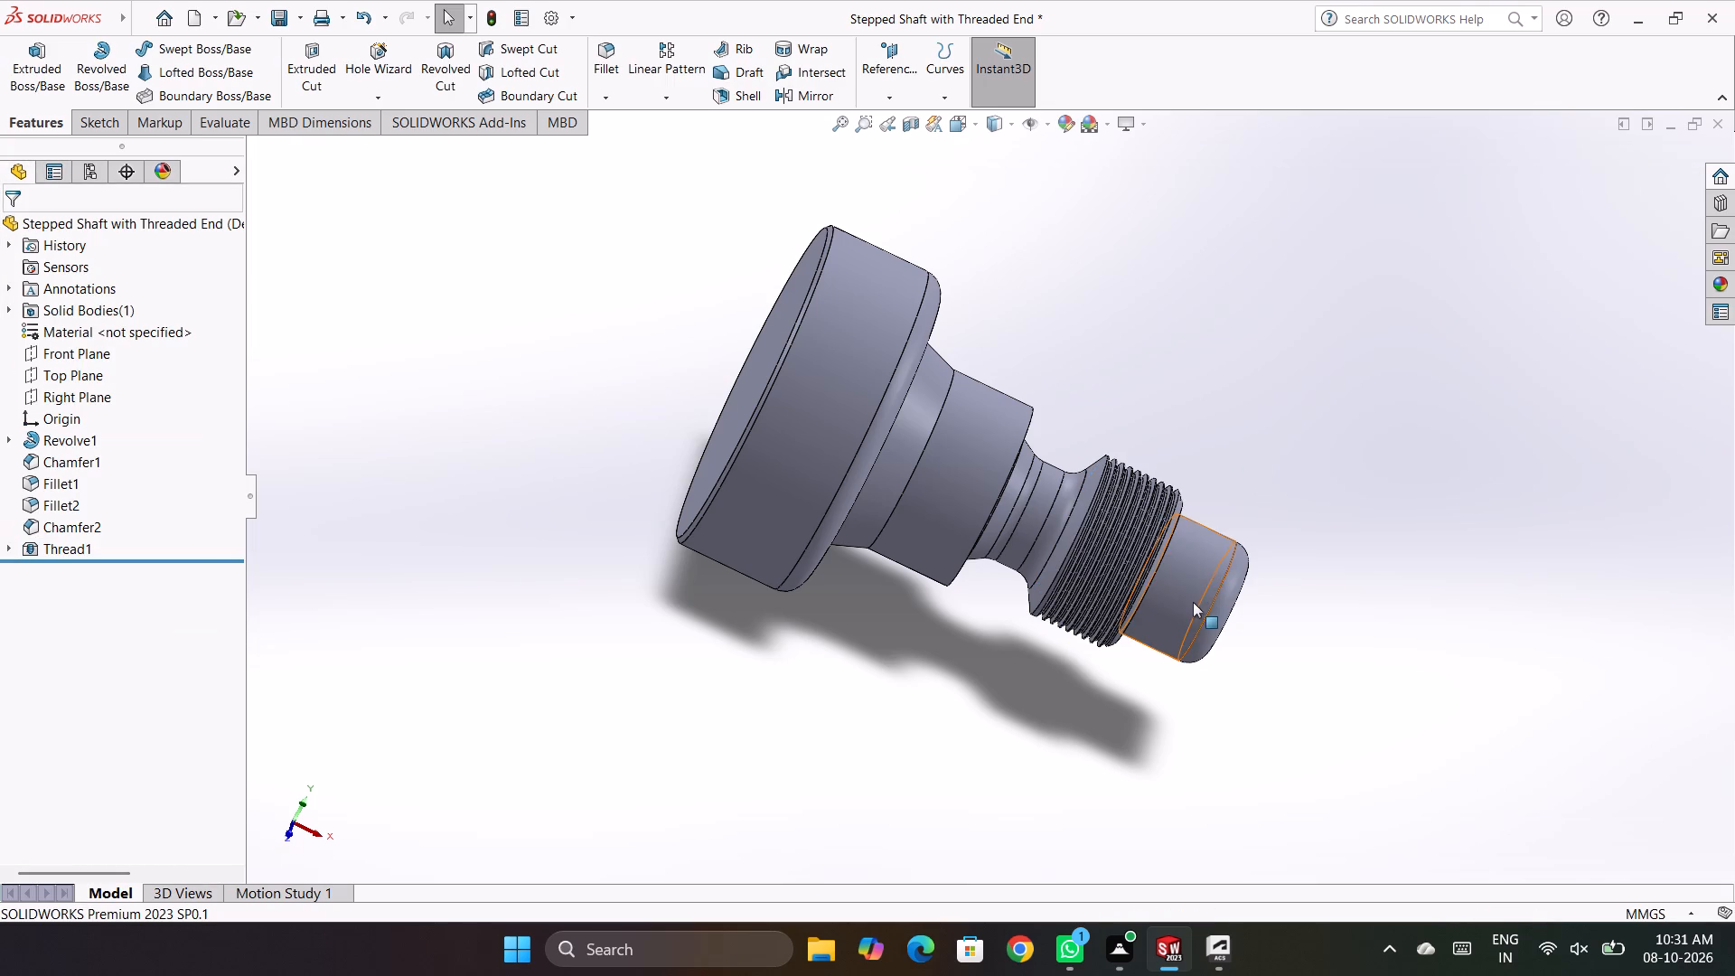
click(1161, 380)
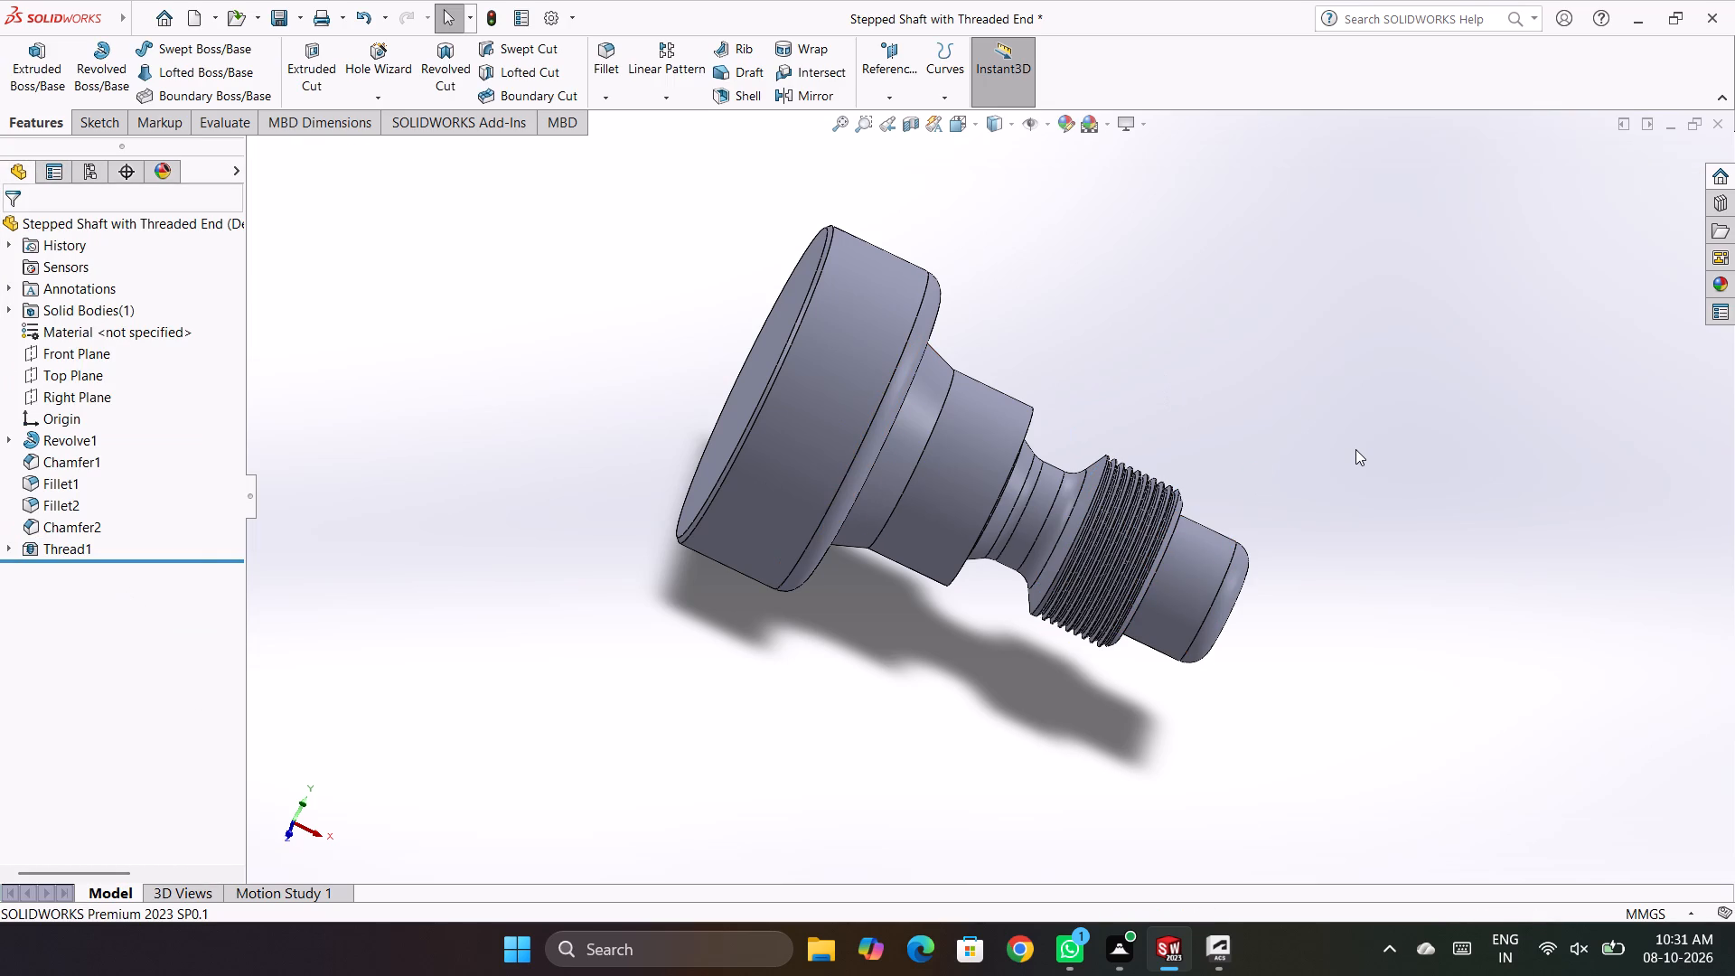
Display the revolve's sketch dimensions in front view and move the R22.50 dimension onto the middle cylindrical section, clear of R12.50.
key(ctrl+7)
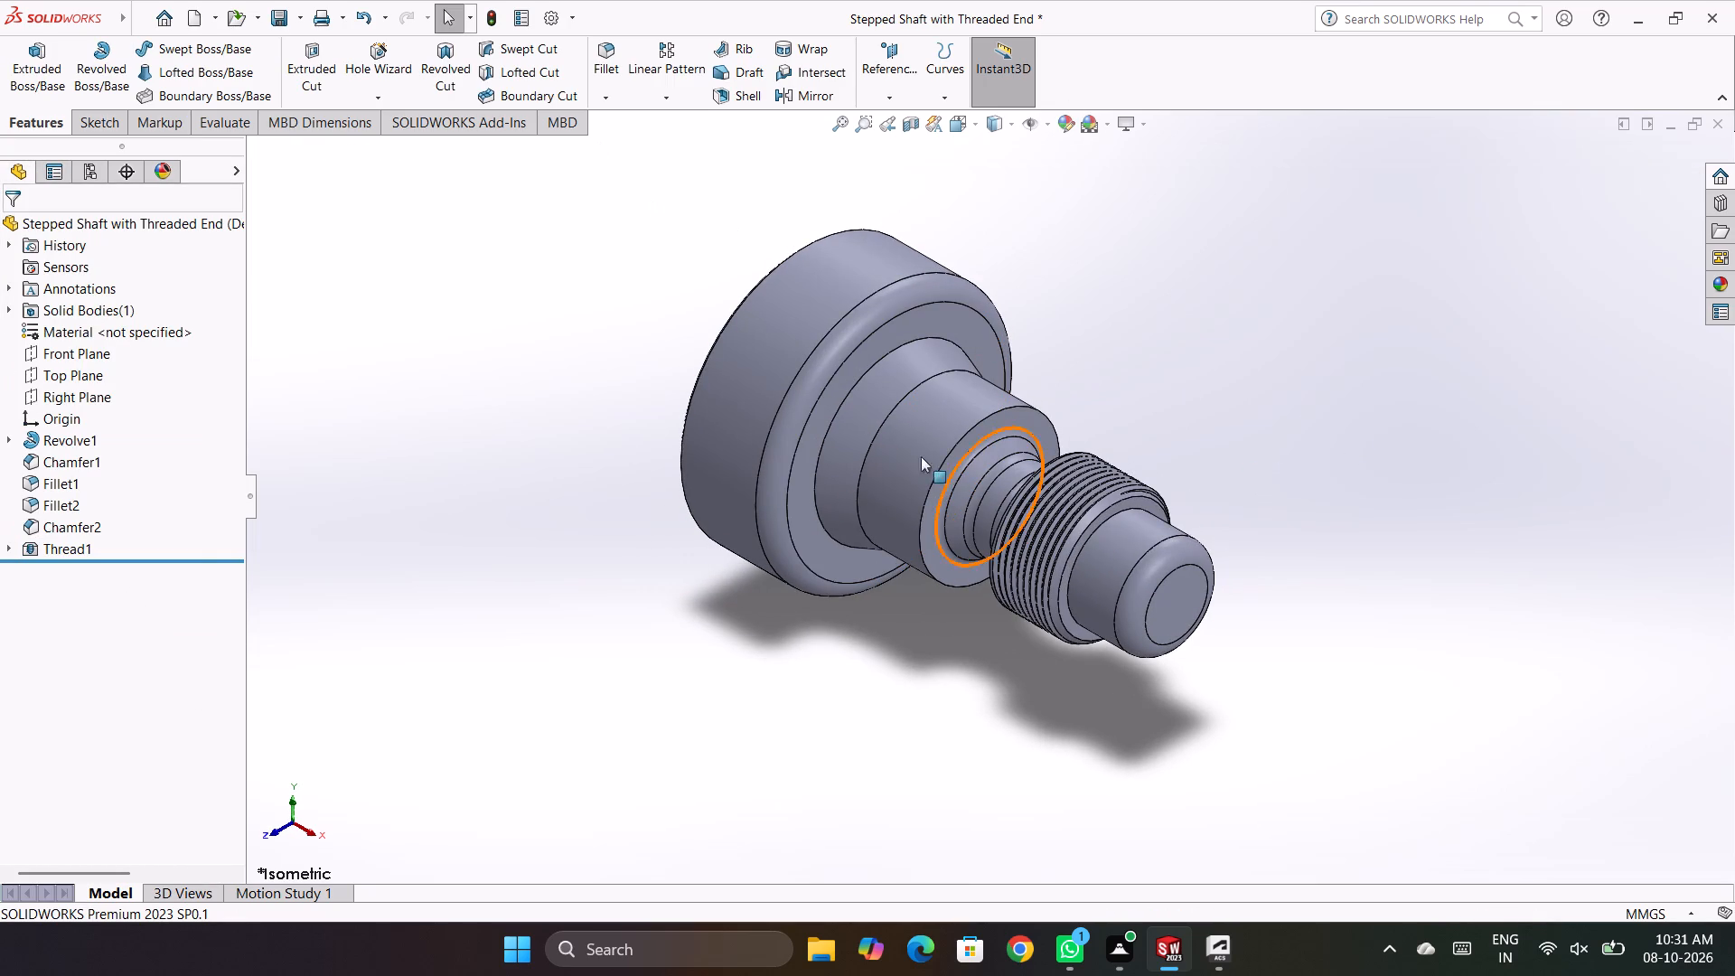
click(6, 438)
click(61, 462)
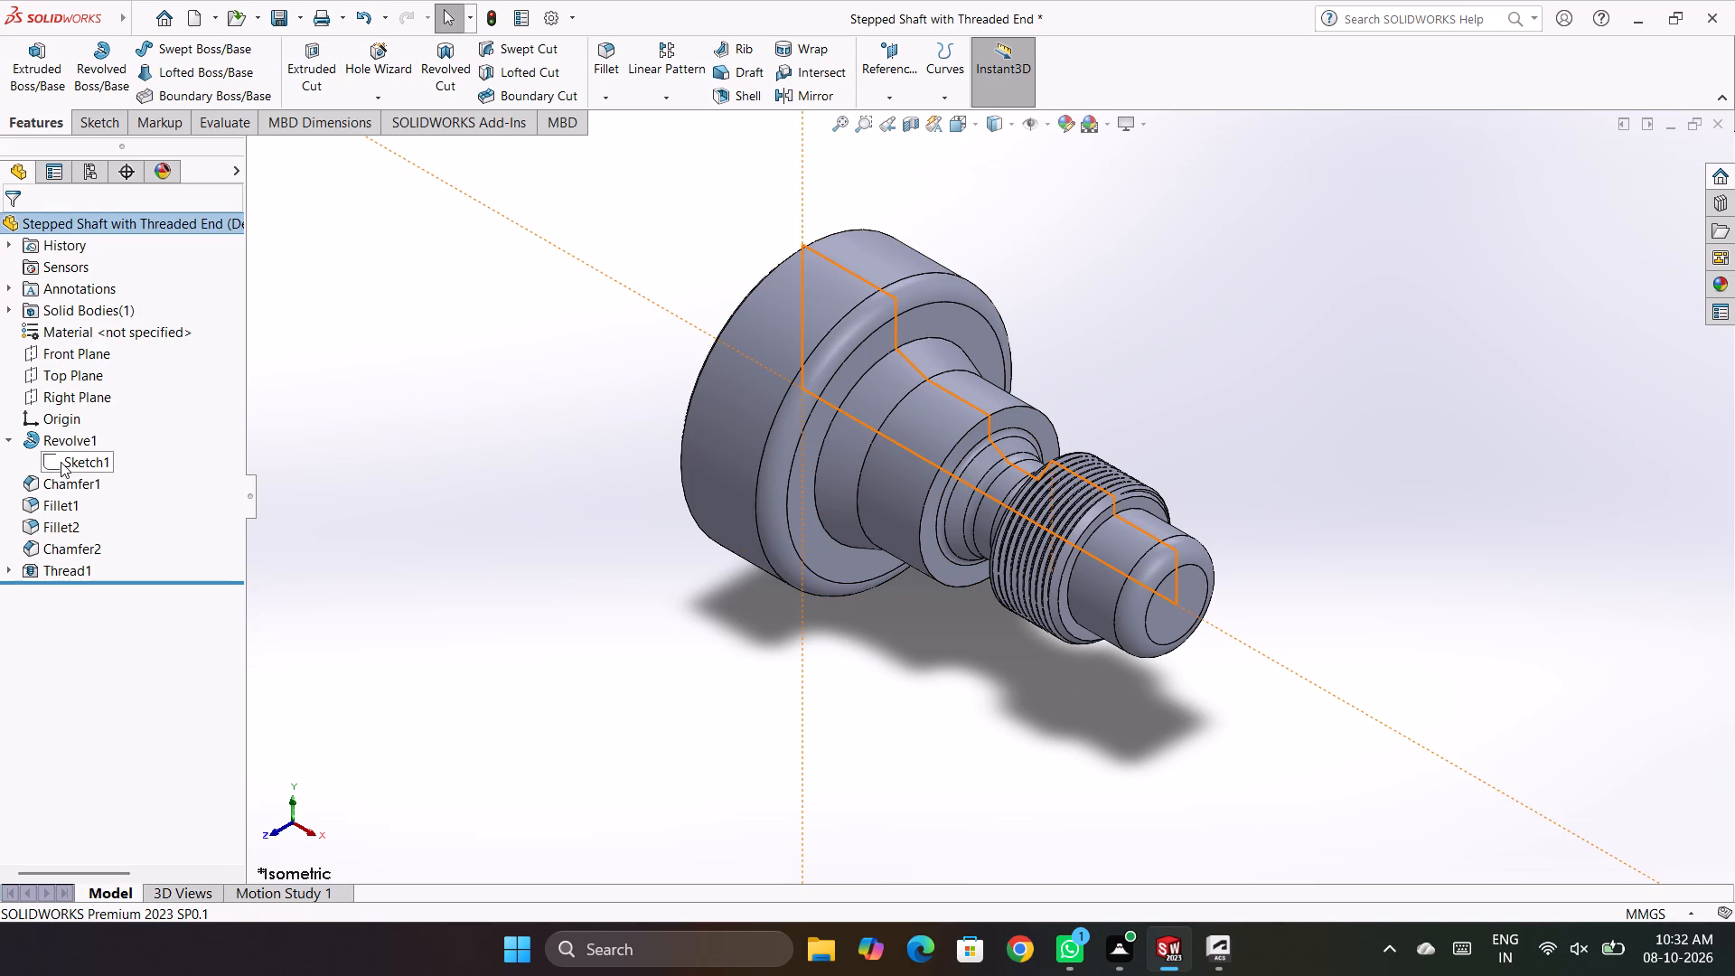
scroll(535, 602, up, 1)
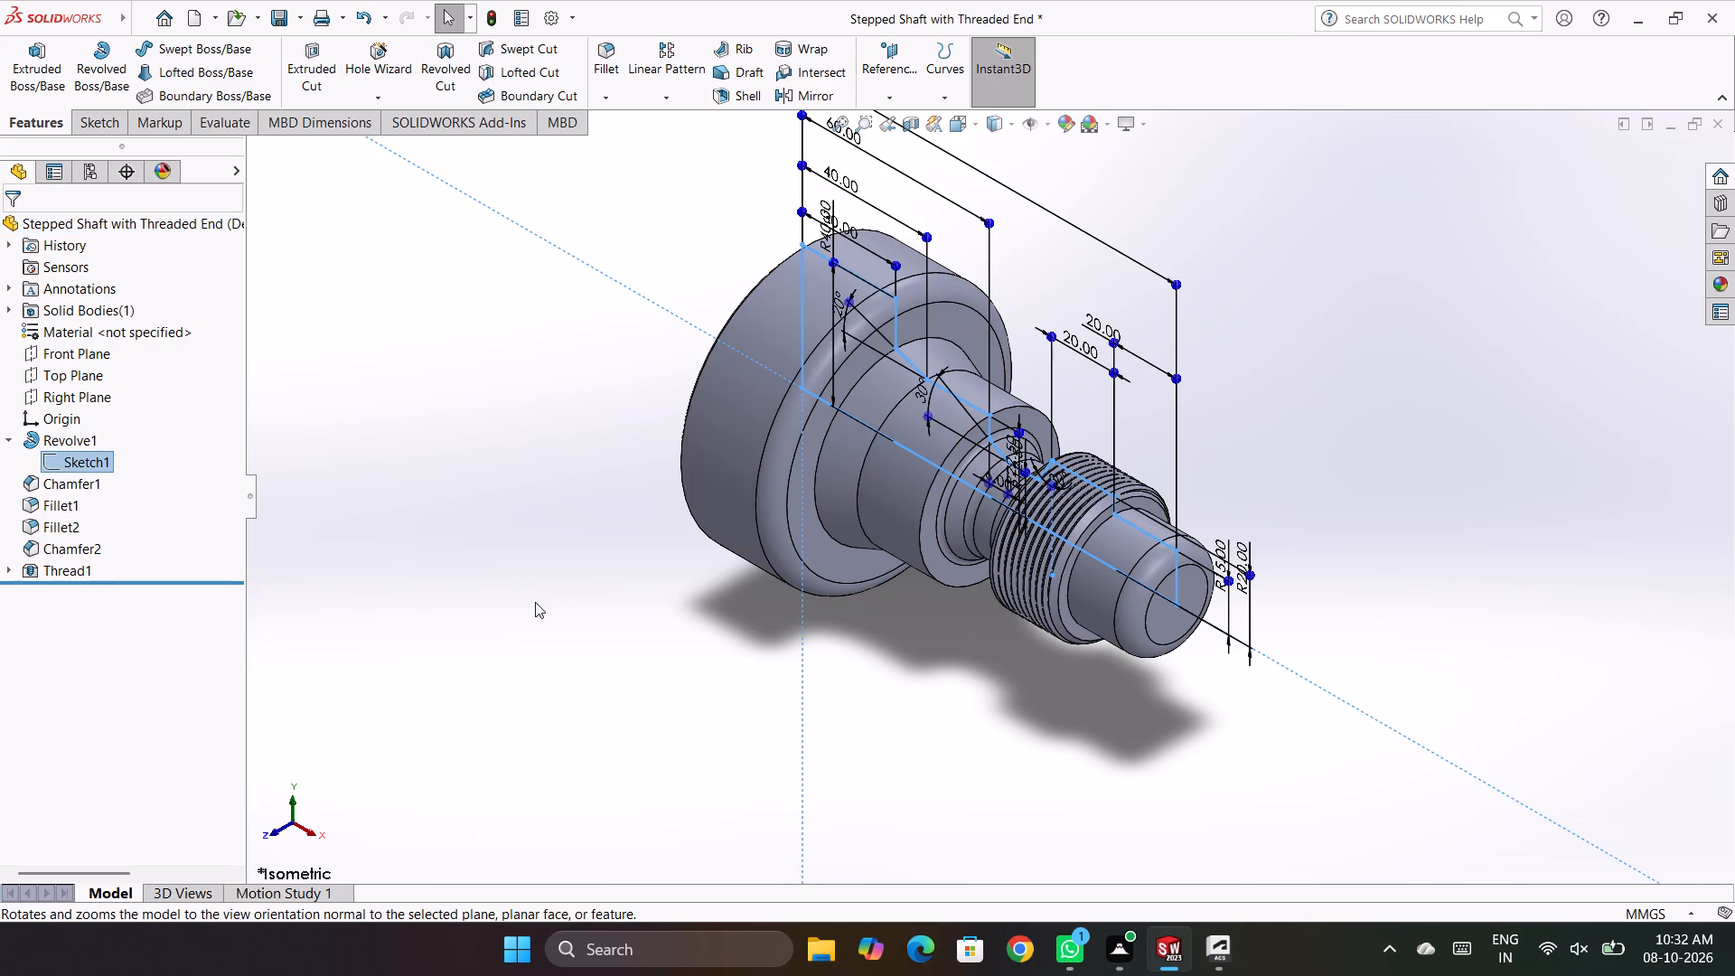
key(ctrl+1)
scroll(821, 683, up, 2)
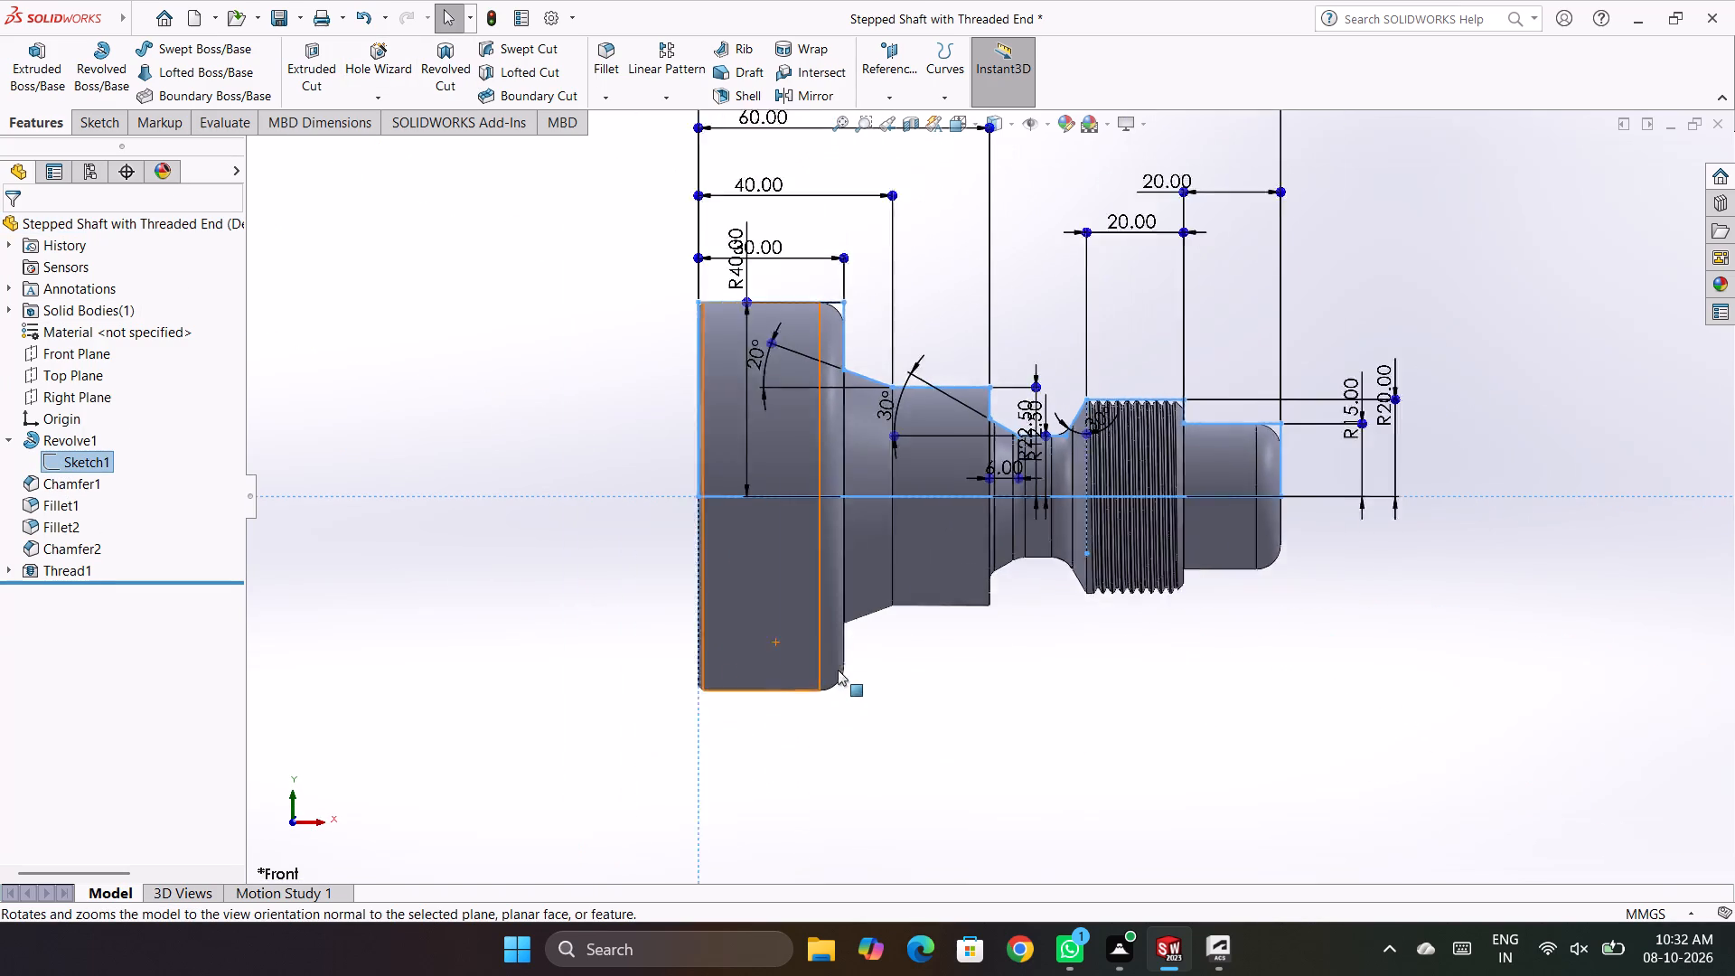
scroll(838, 670, up, 2)
scroll(689, 632, up, 1)
scroll(1199, 291, down, 2)
scroll(1232, 523, down, 1)
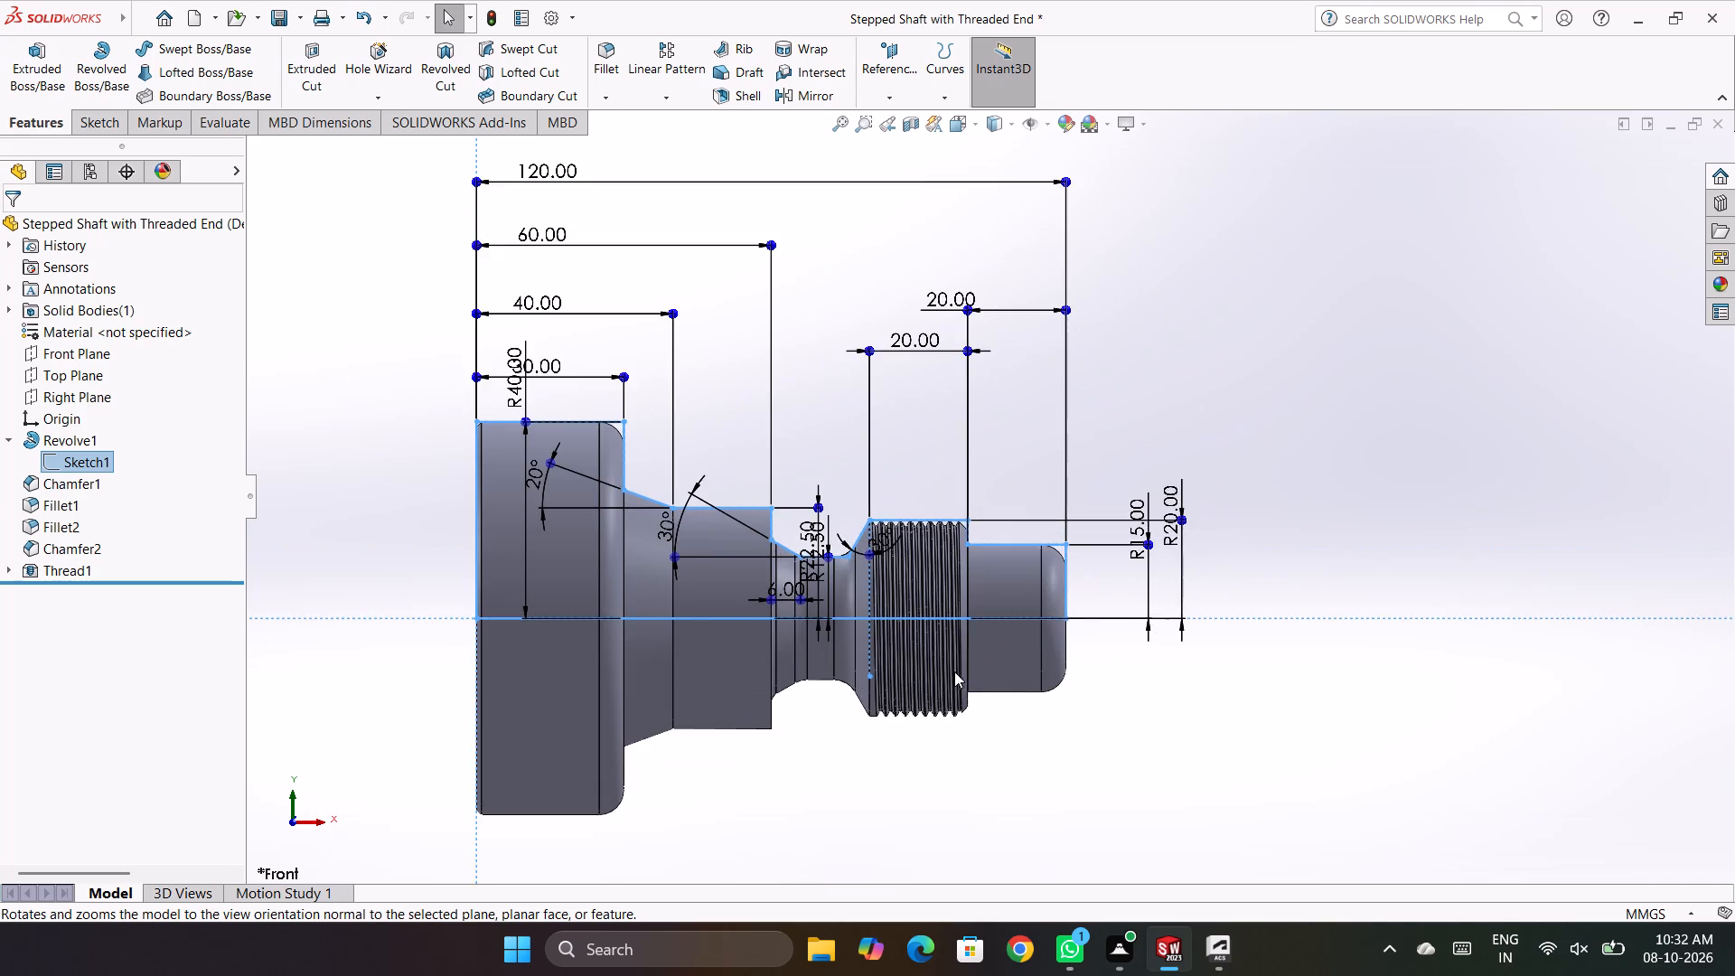
scroll(875, 629, down, 3)
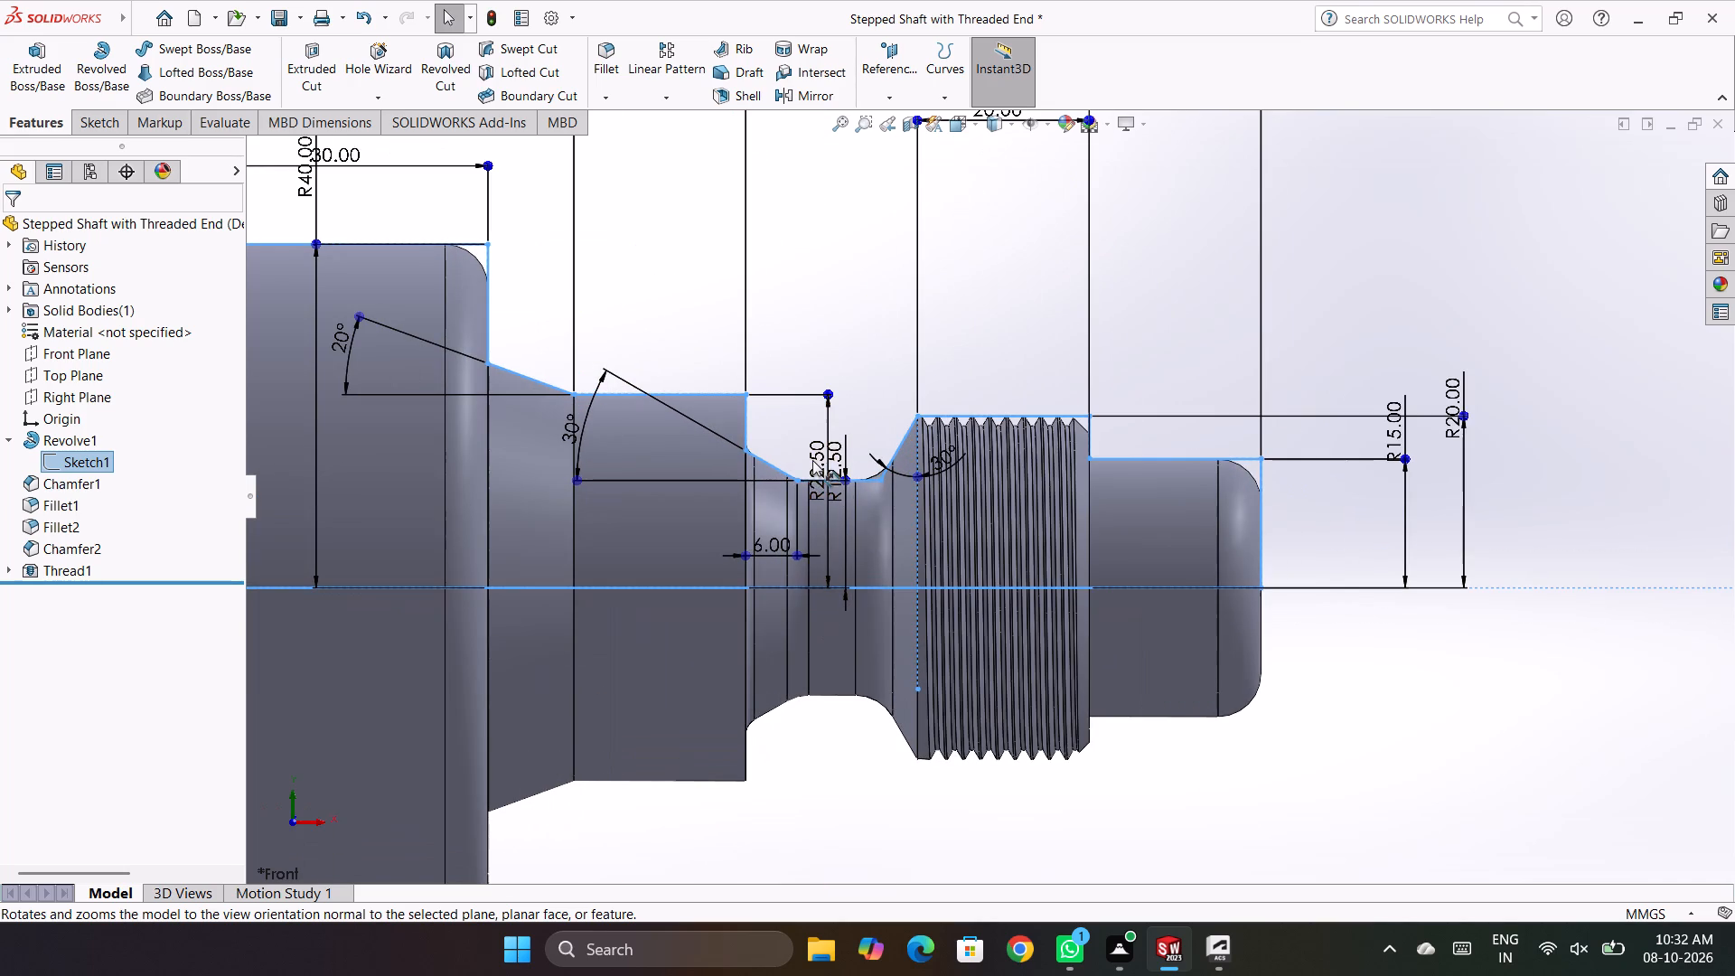
drag(814, 459, 706, 558)
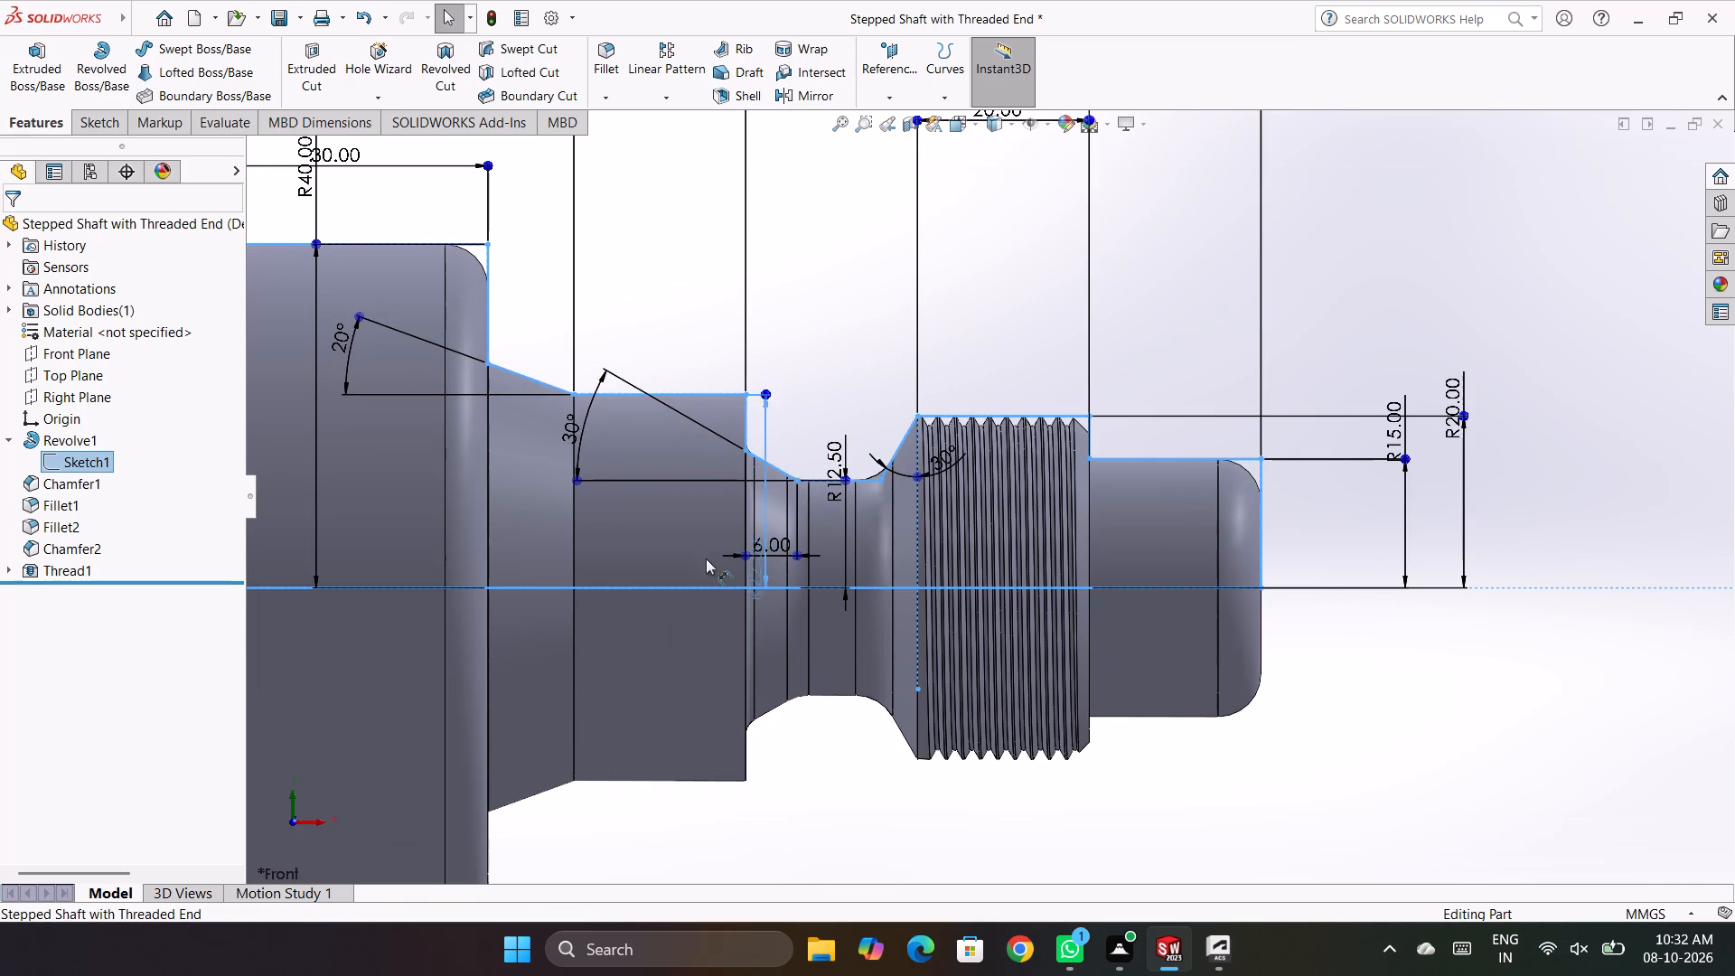
drag(706, 558, 655, 535)
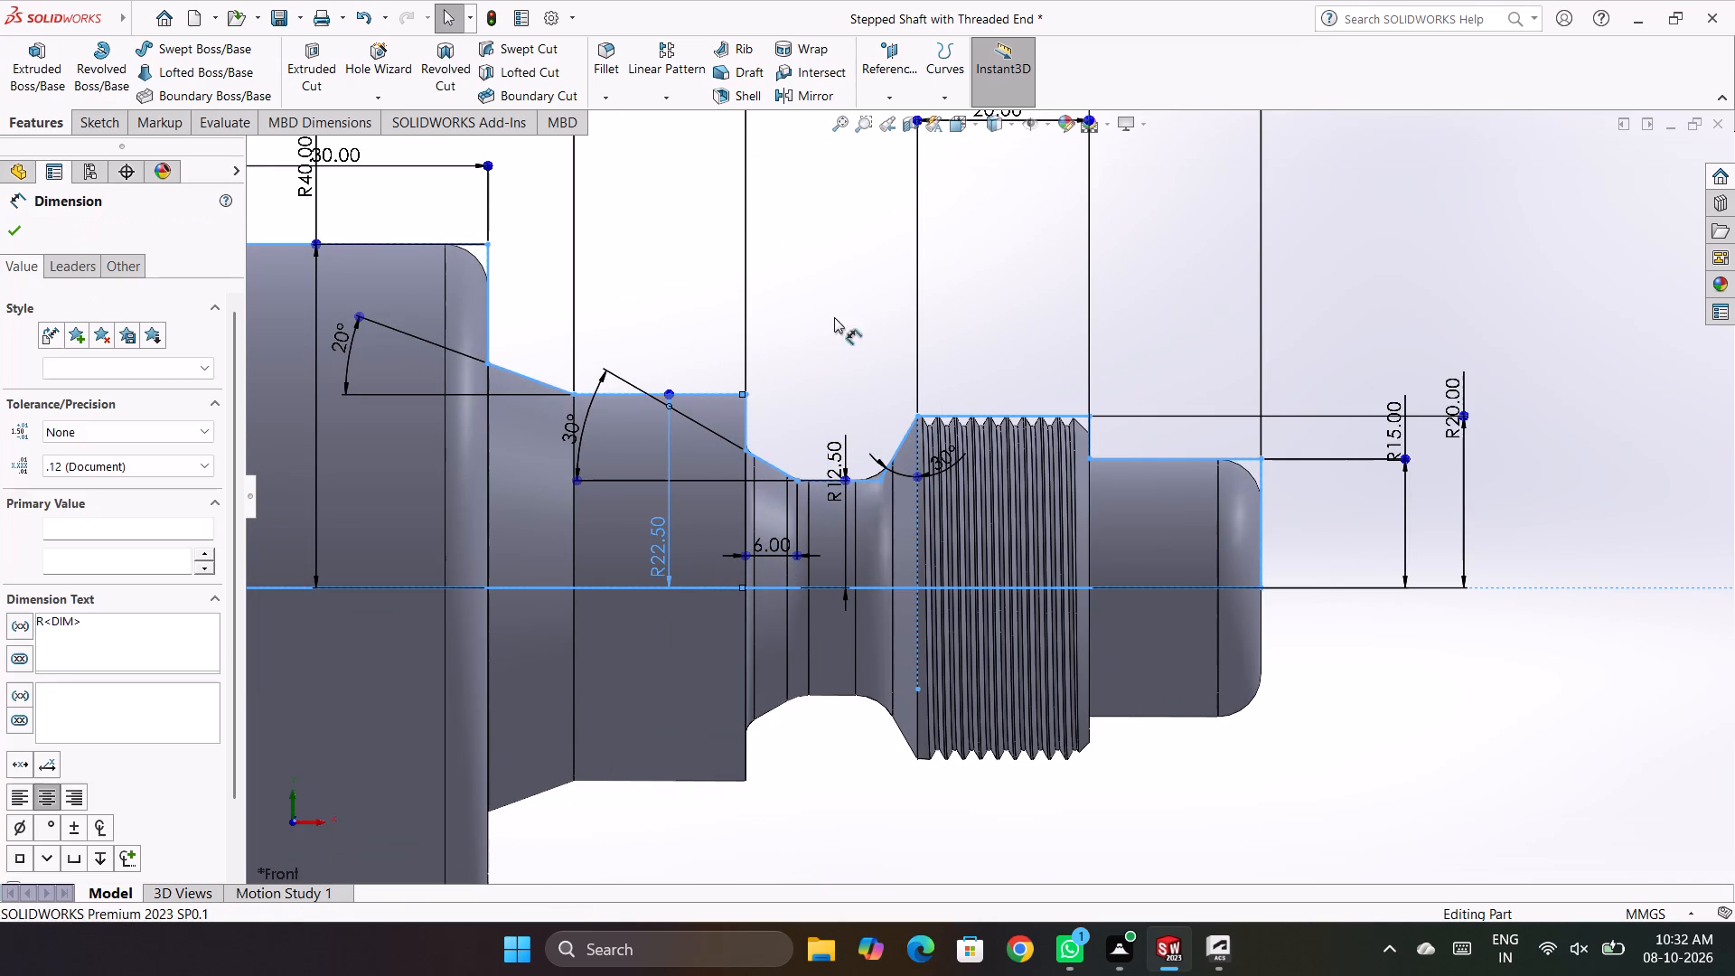
click(832, 329)
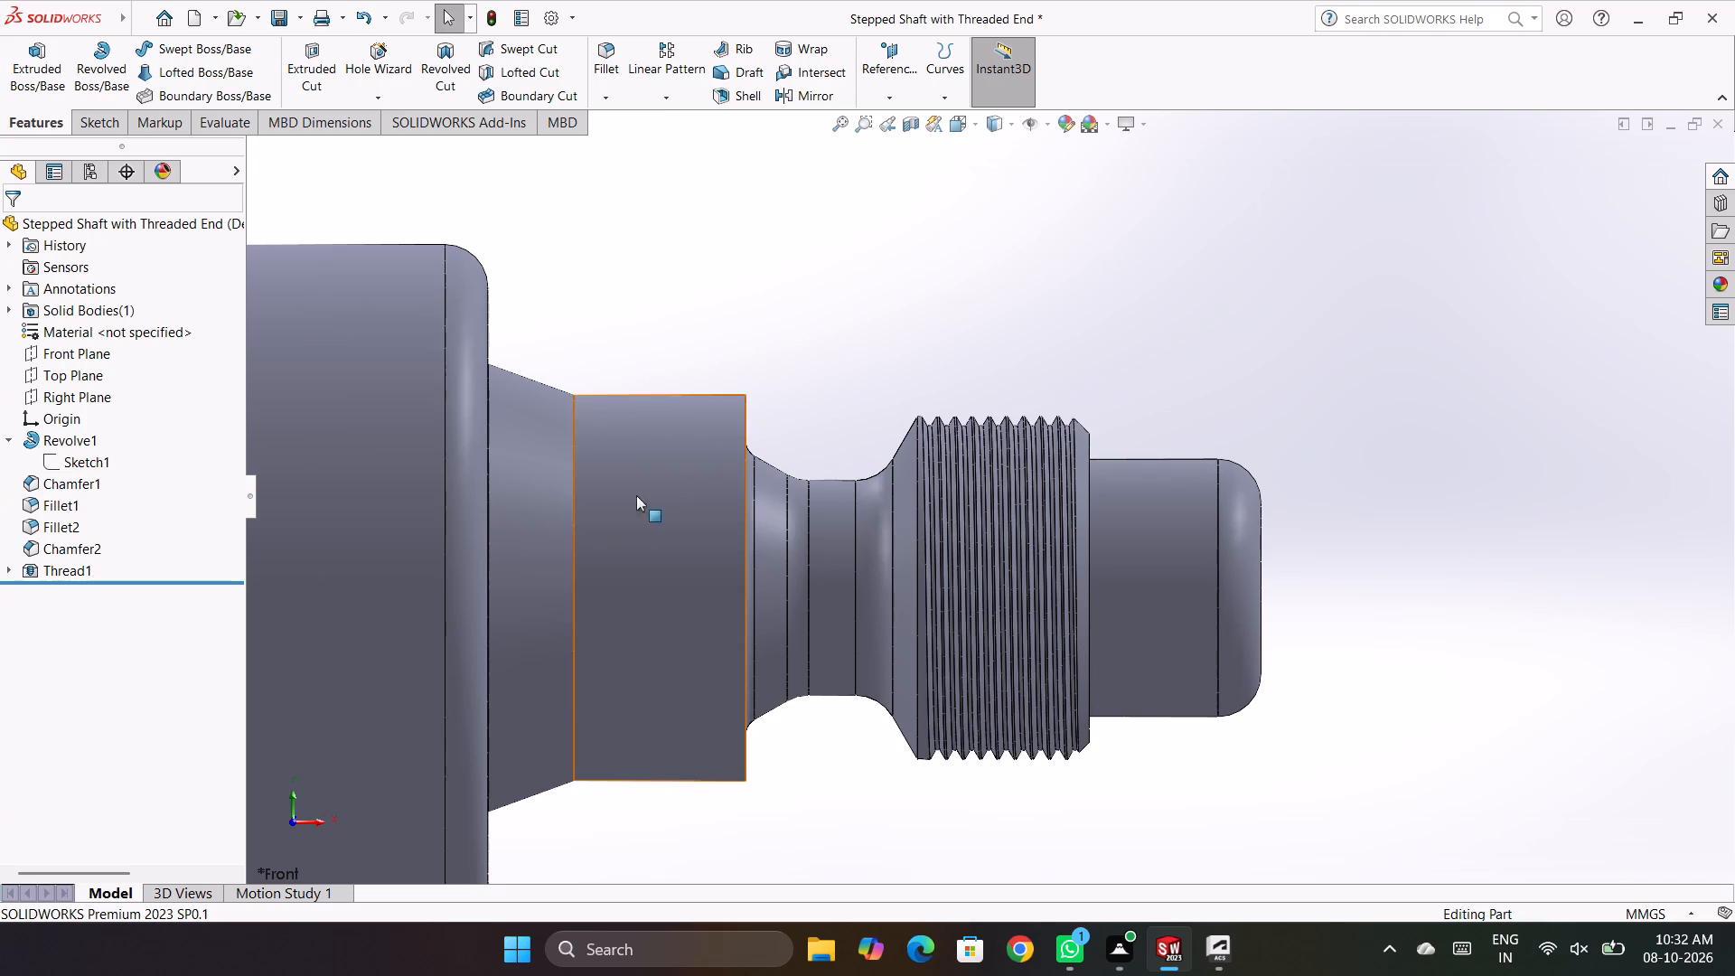
Show the revolve sketch's dimensions again and reposition the groove's 30° taper angle beside the taper and its R12.50 label below the profile line.
click(79, 455)
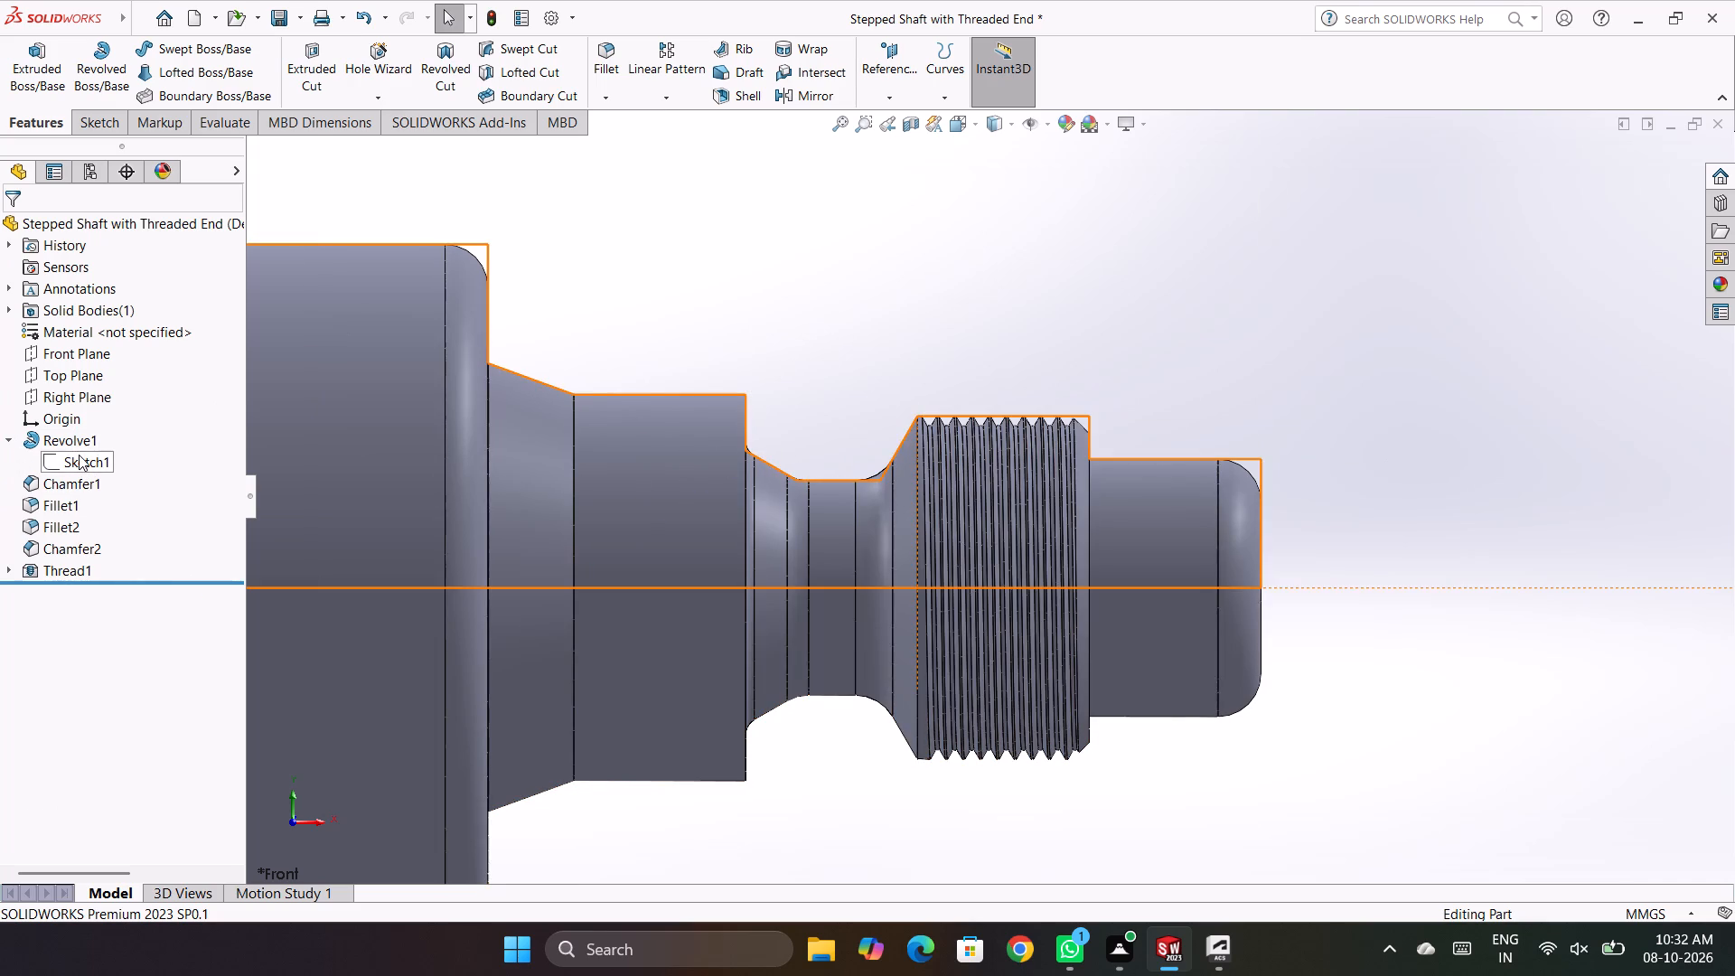
drag(581, 428, 569, 465)
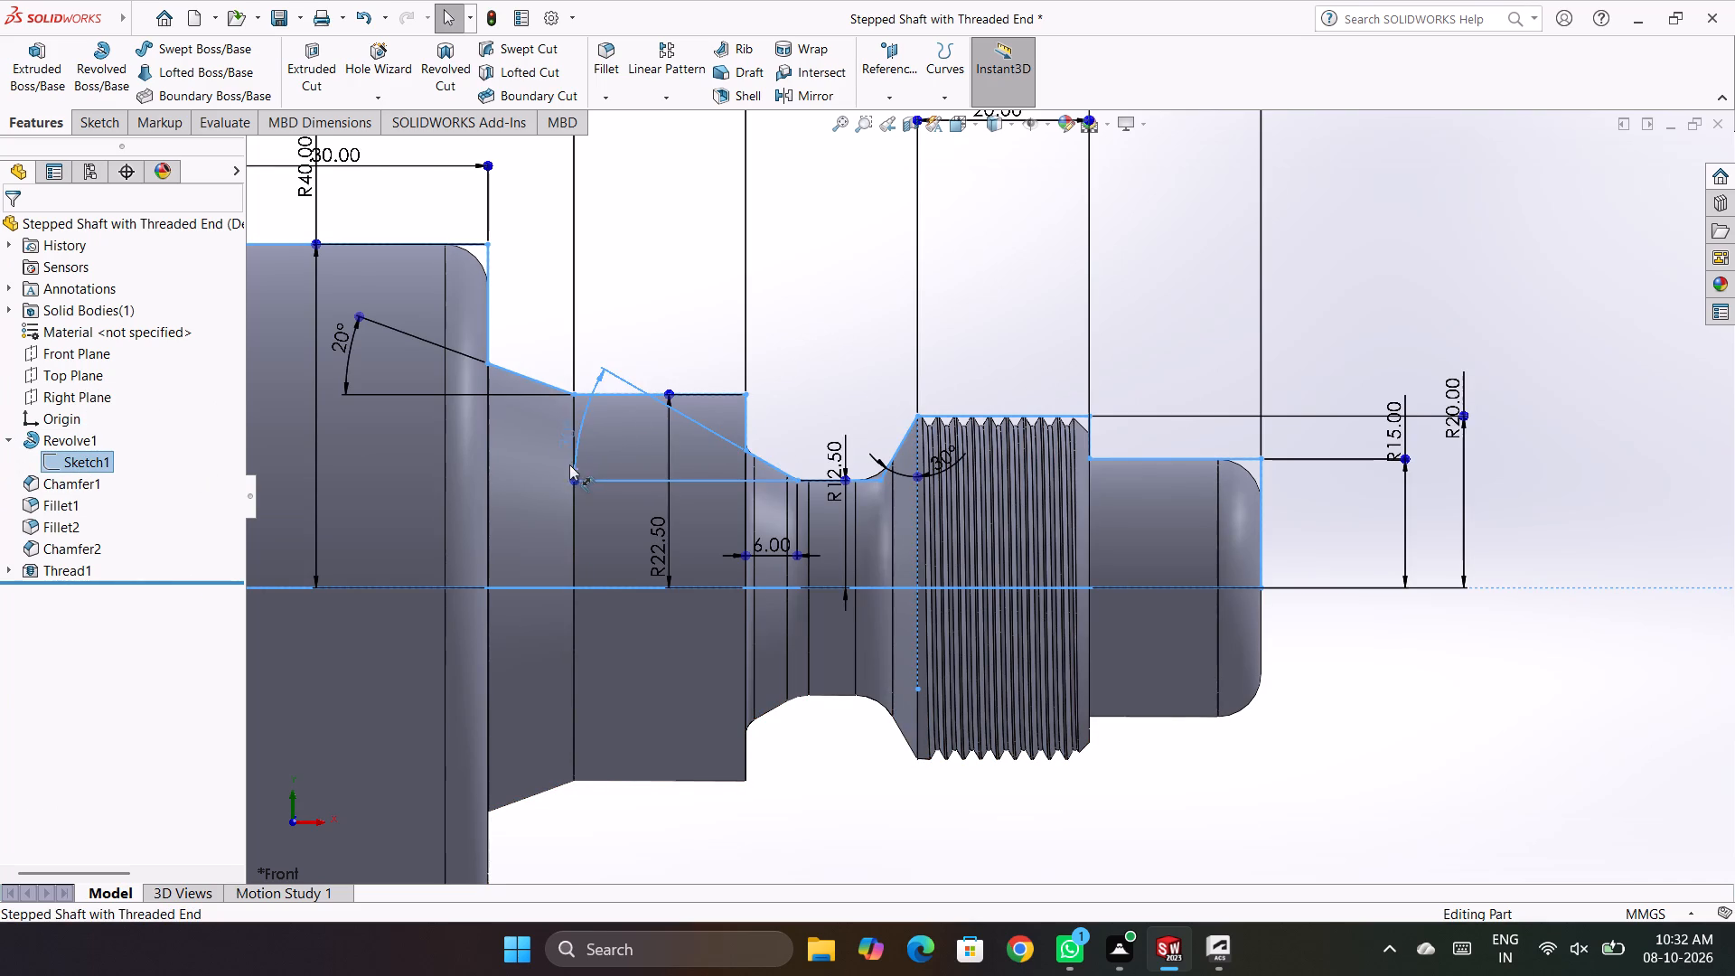
drag(569, 465, 704, 452)
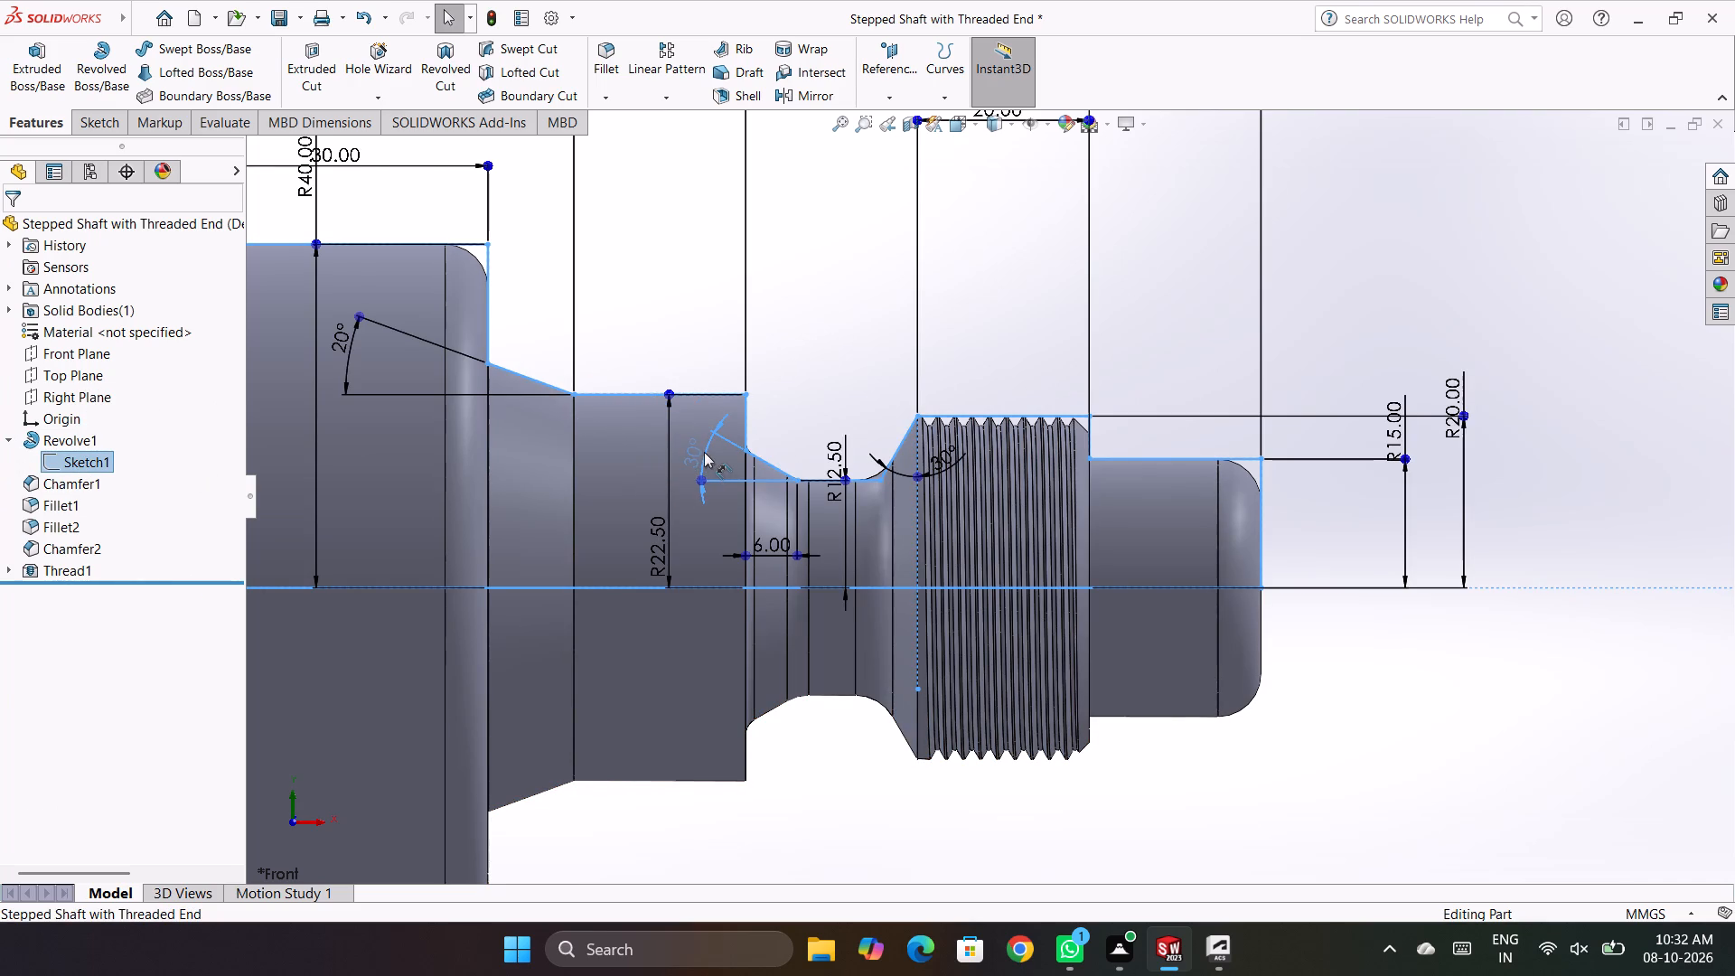
drag(704, 452, 700, 449)
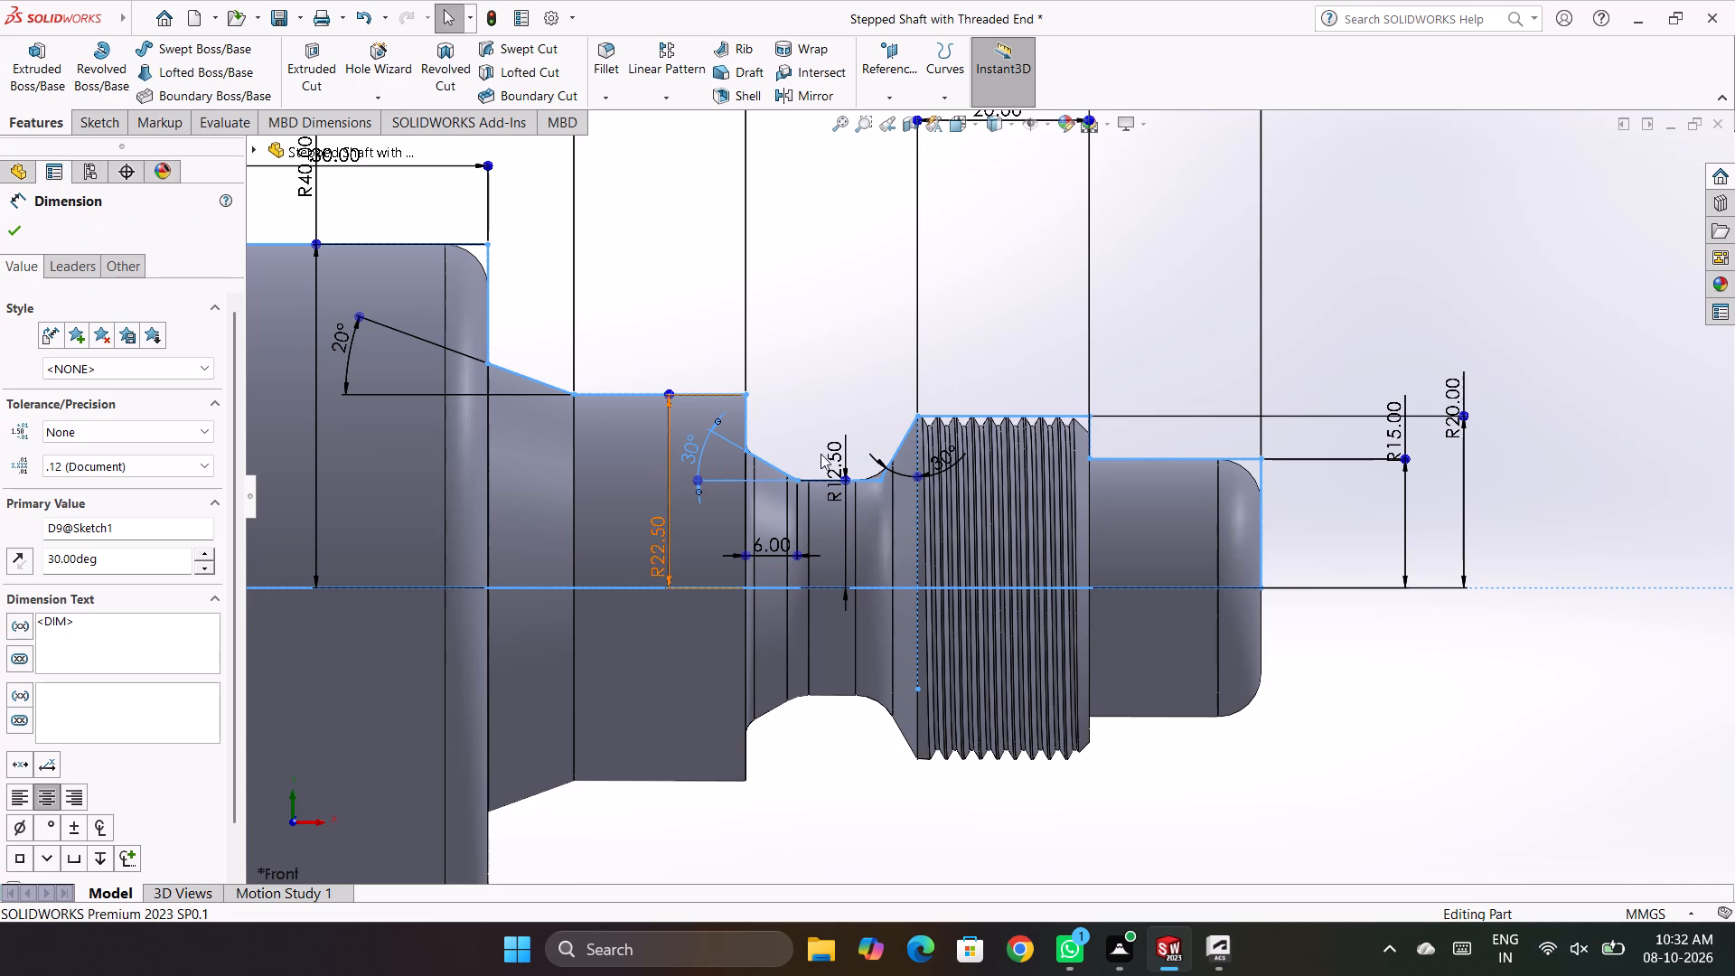
drag(837, 458, 835, 528)
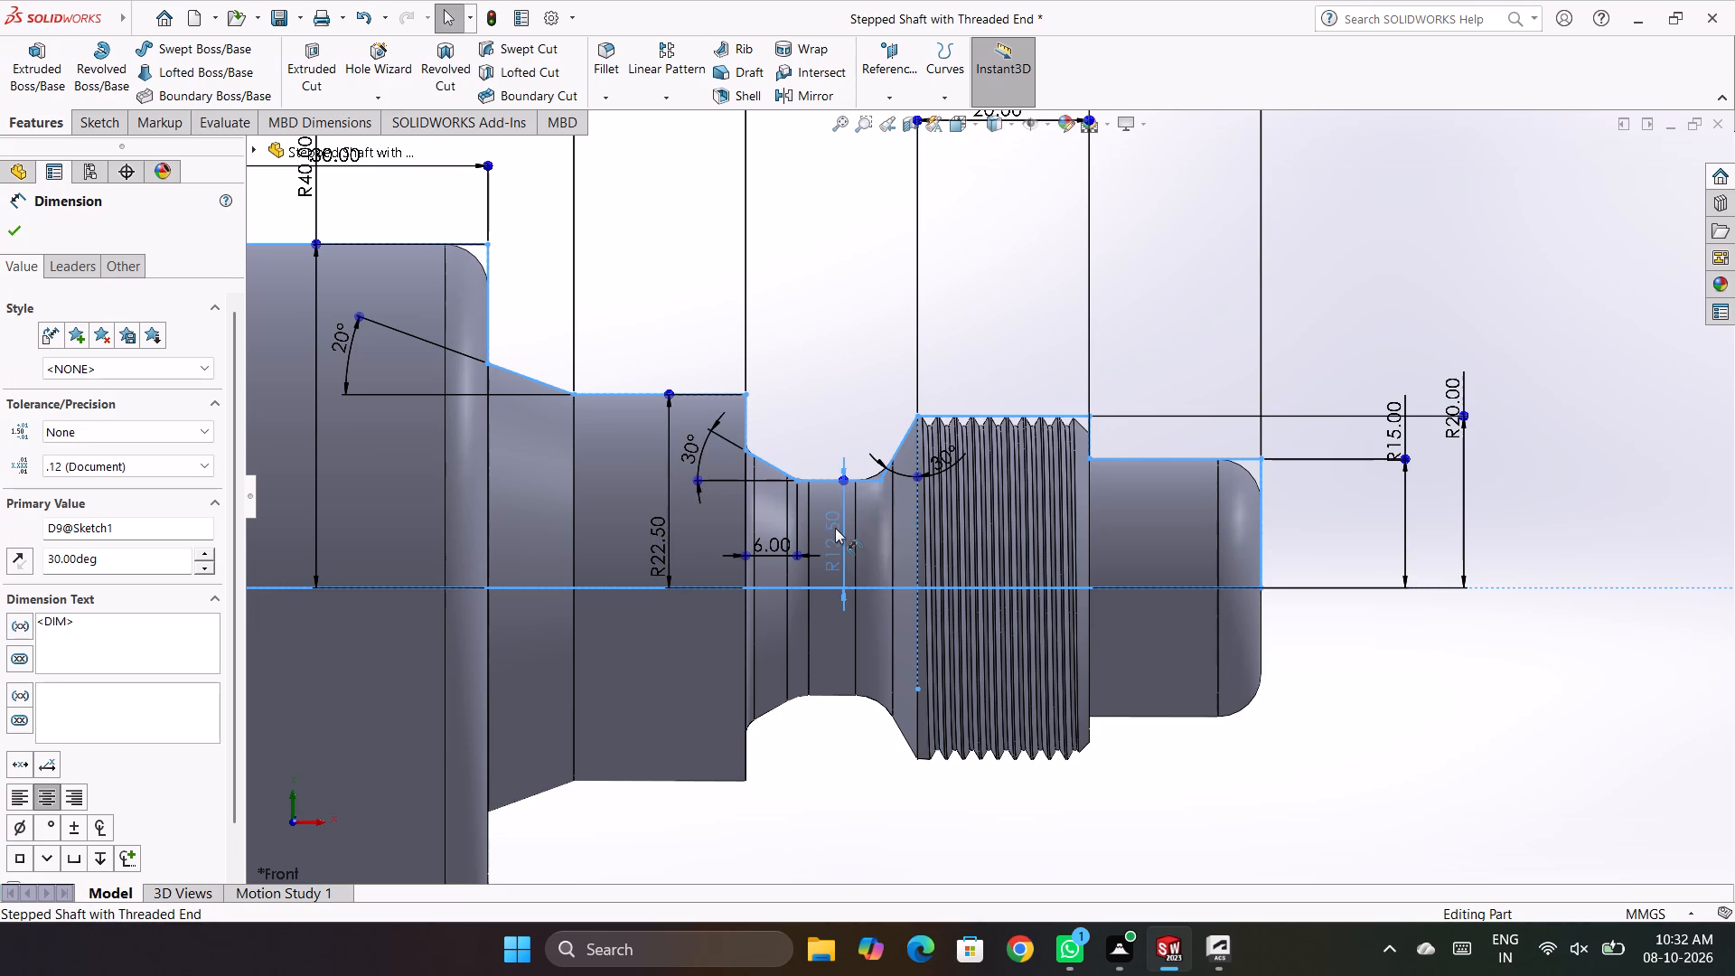
drag(835, 528, 836, 530)
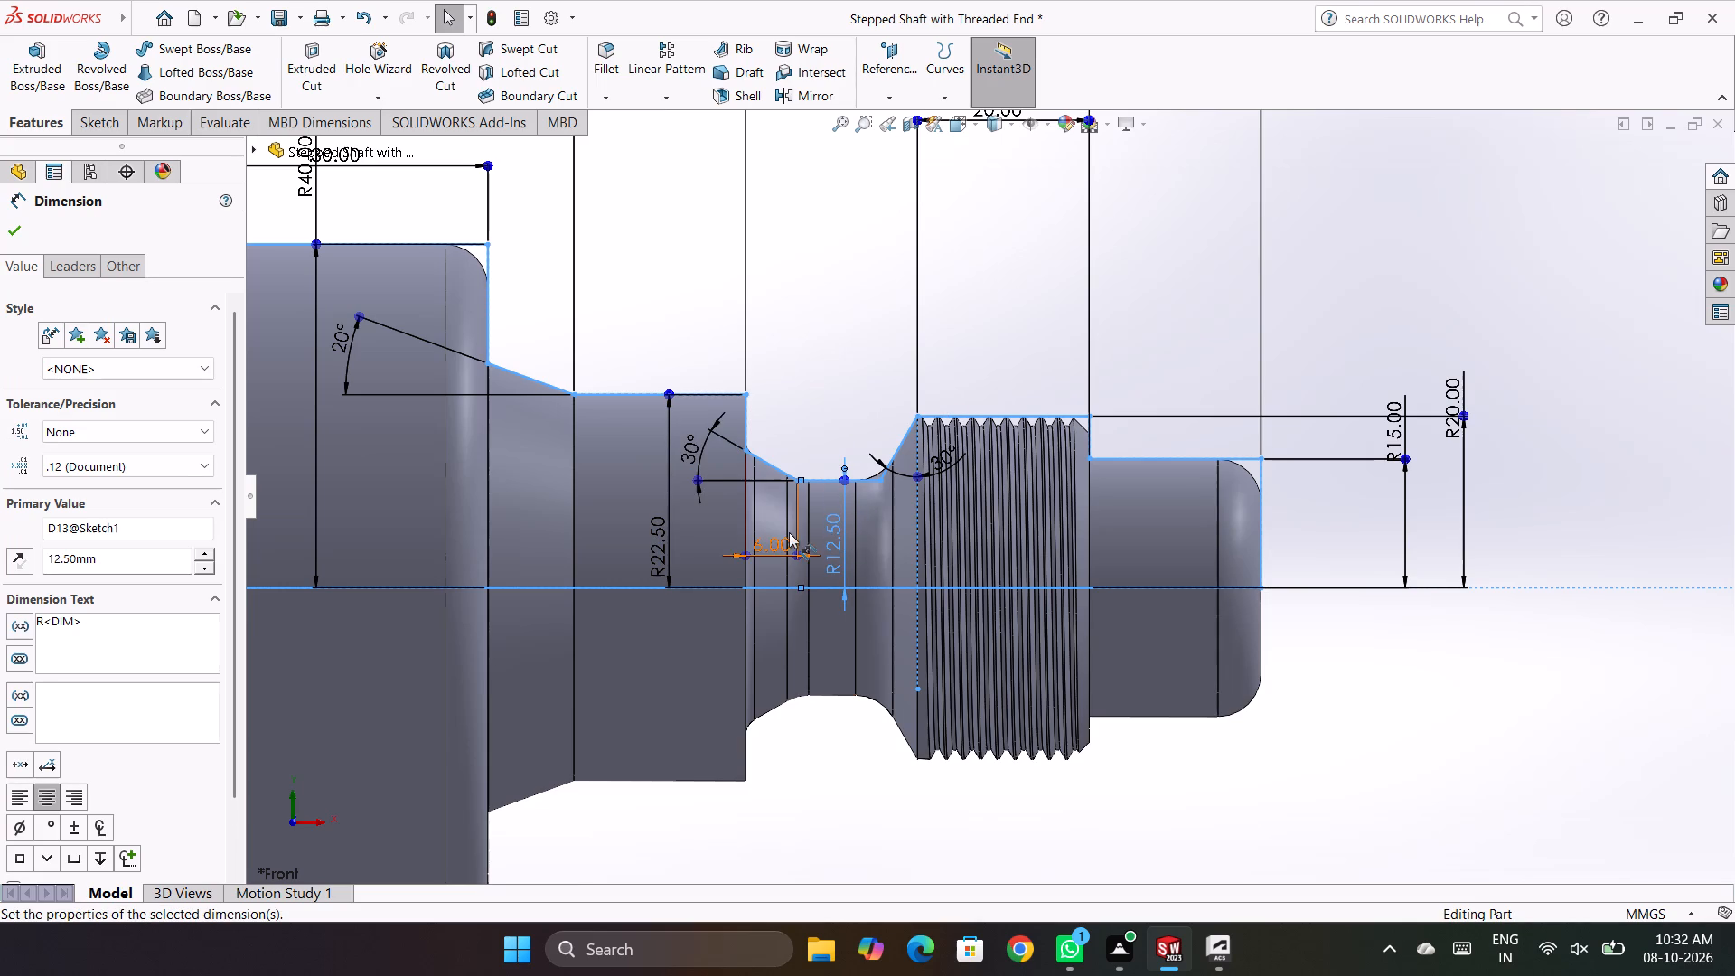
Move the 6.00 mm taper length dimension from inside the shaft to the clear space above the groove, and close its properties.
drag(777, 542, 779, 615)
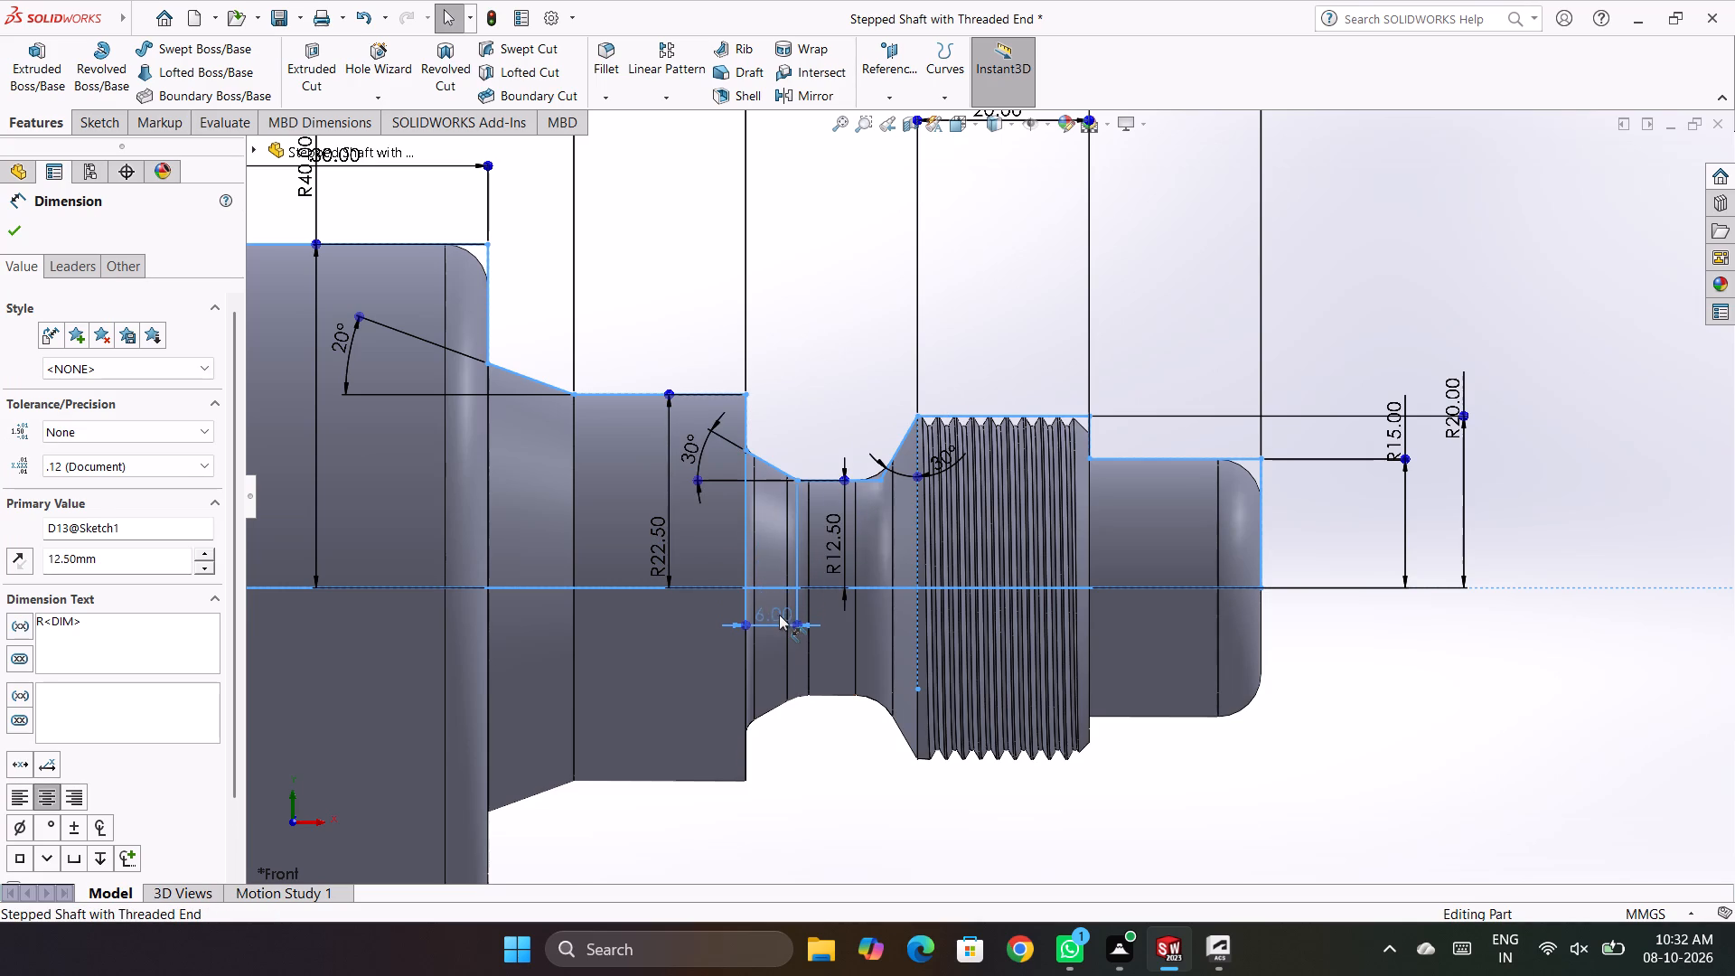
drag(779, 615, 773, 349)
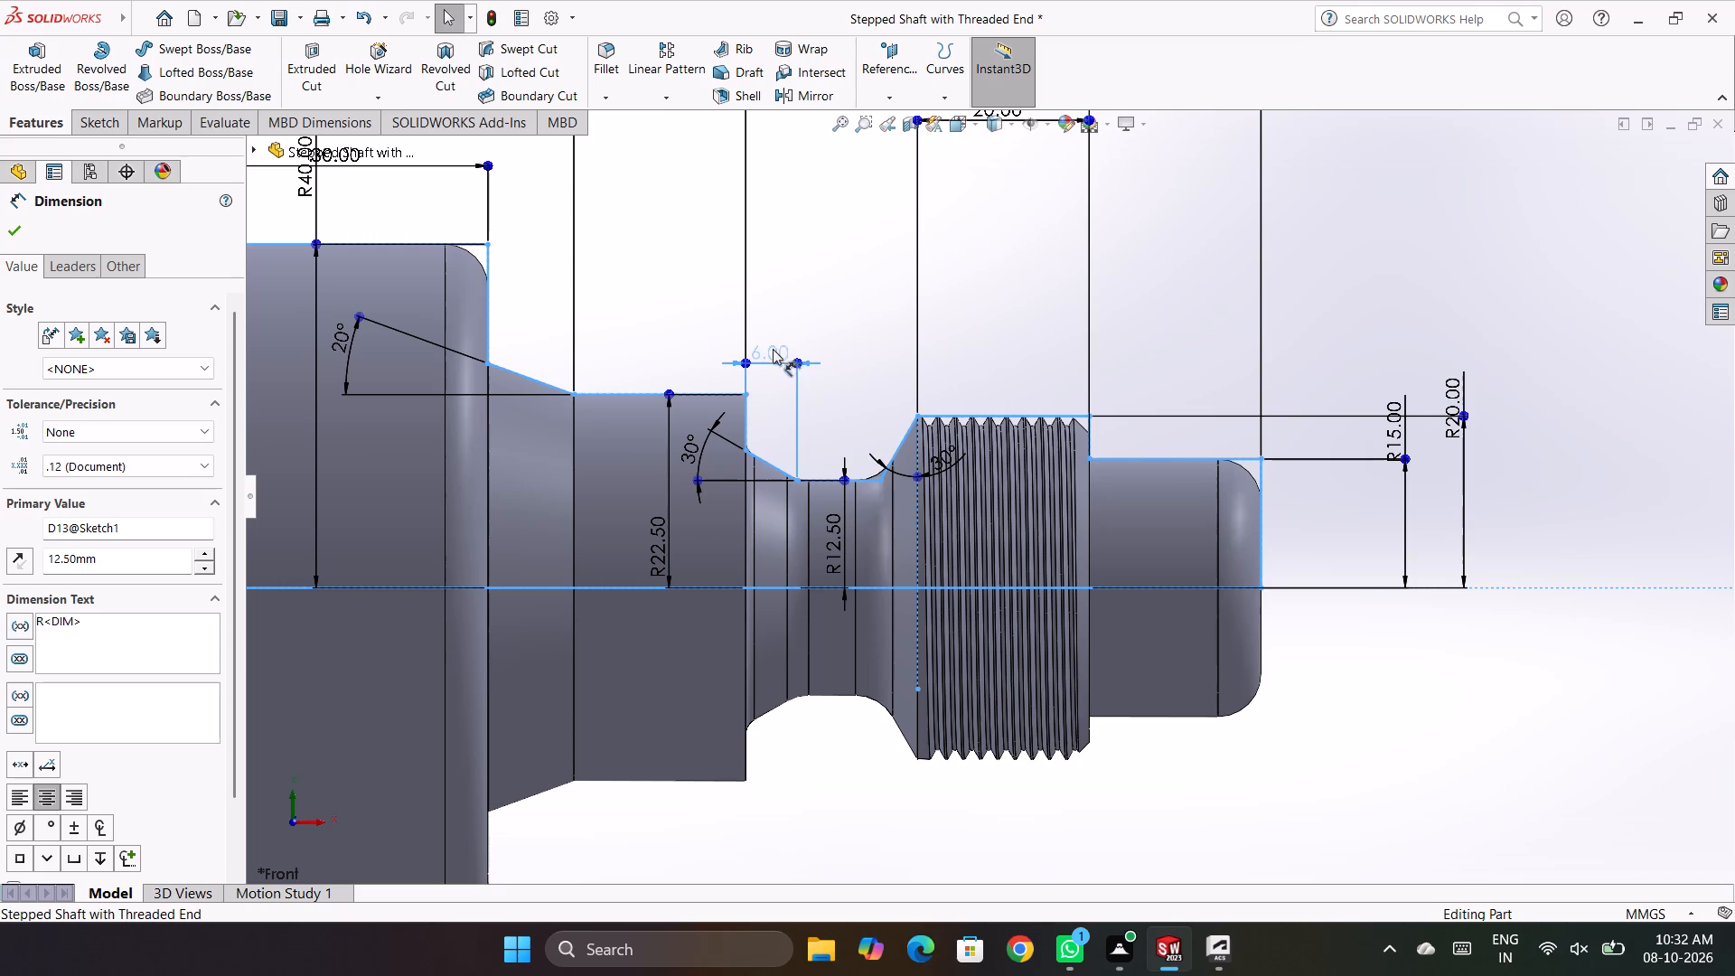
drag(773, 349, 774, 306)
scroll(978, 327, up, 3)
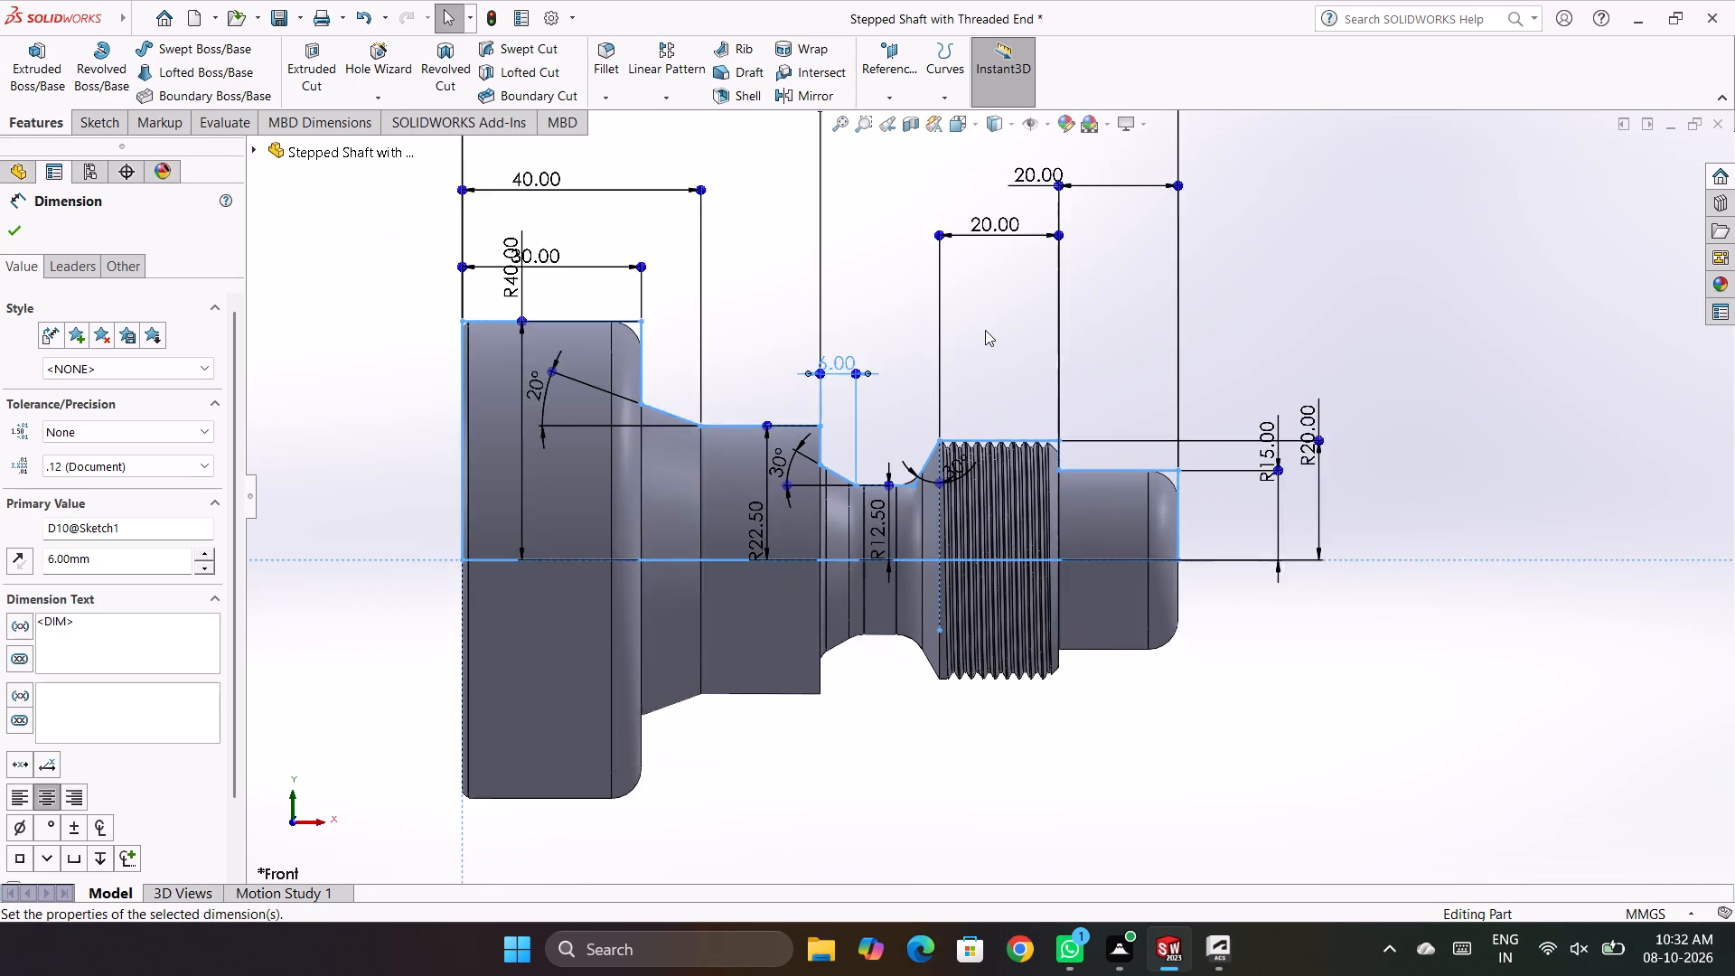
scroll(947, 246, up, 4)
scroll(1016, 210, down, 1)
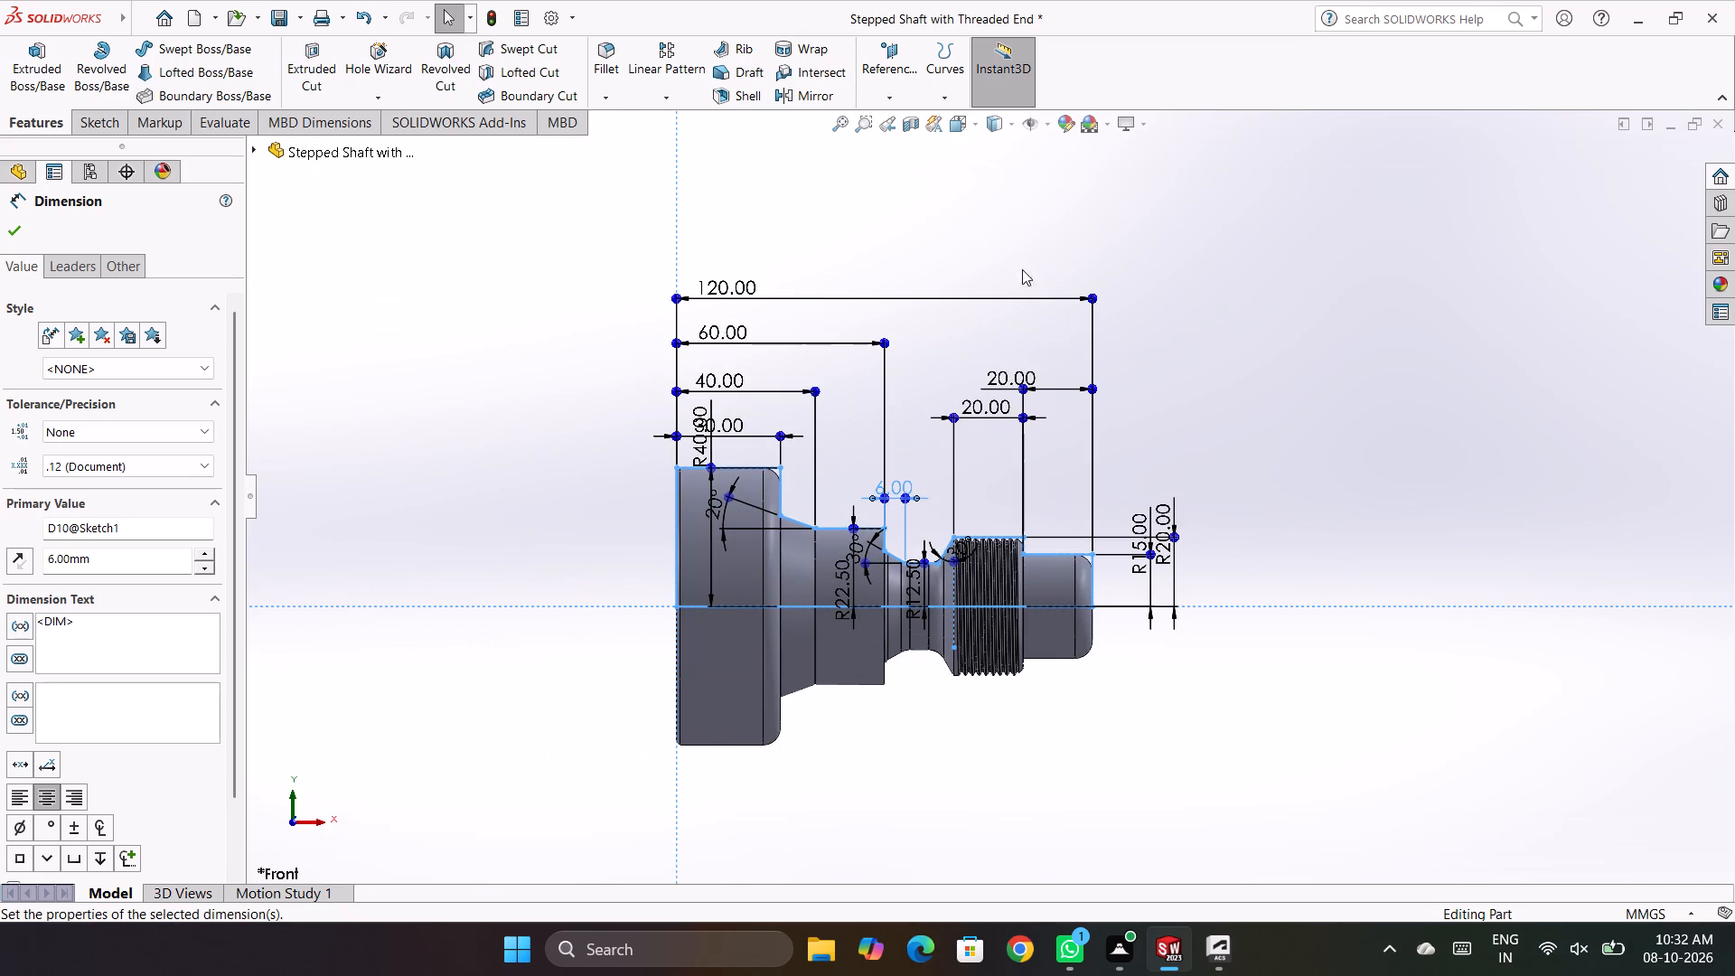
right_drag(1119, 333, 1255, 335)
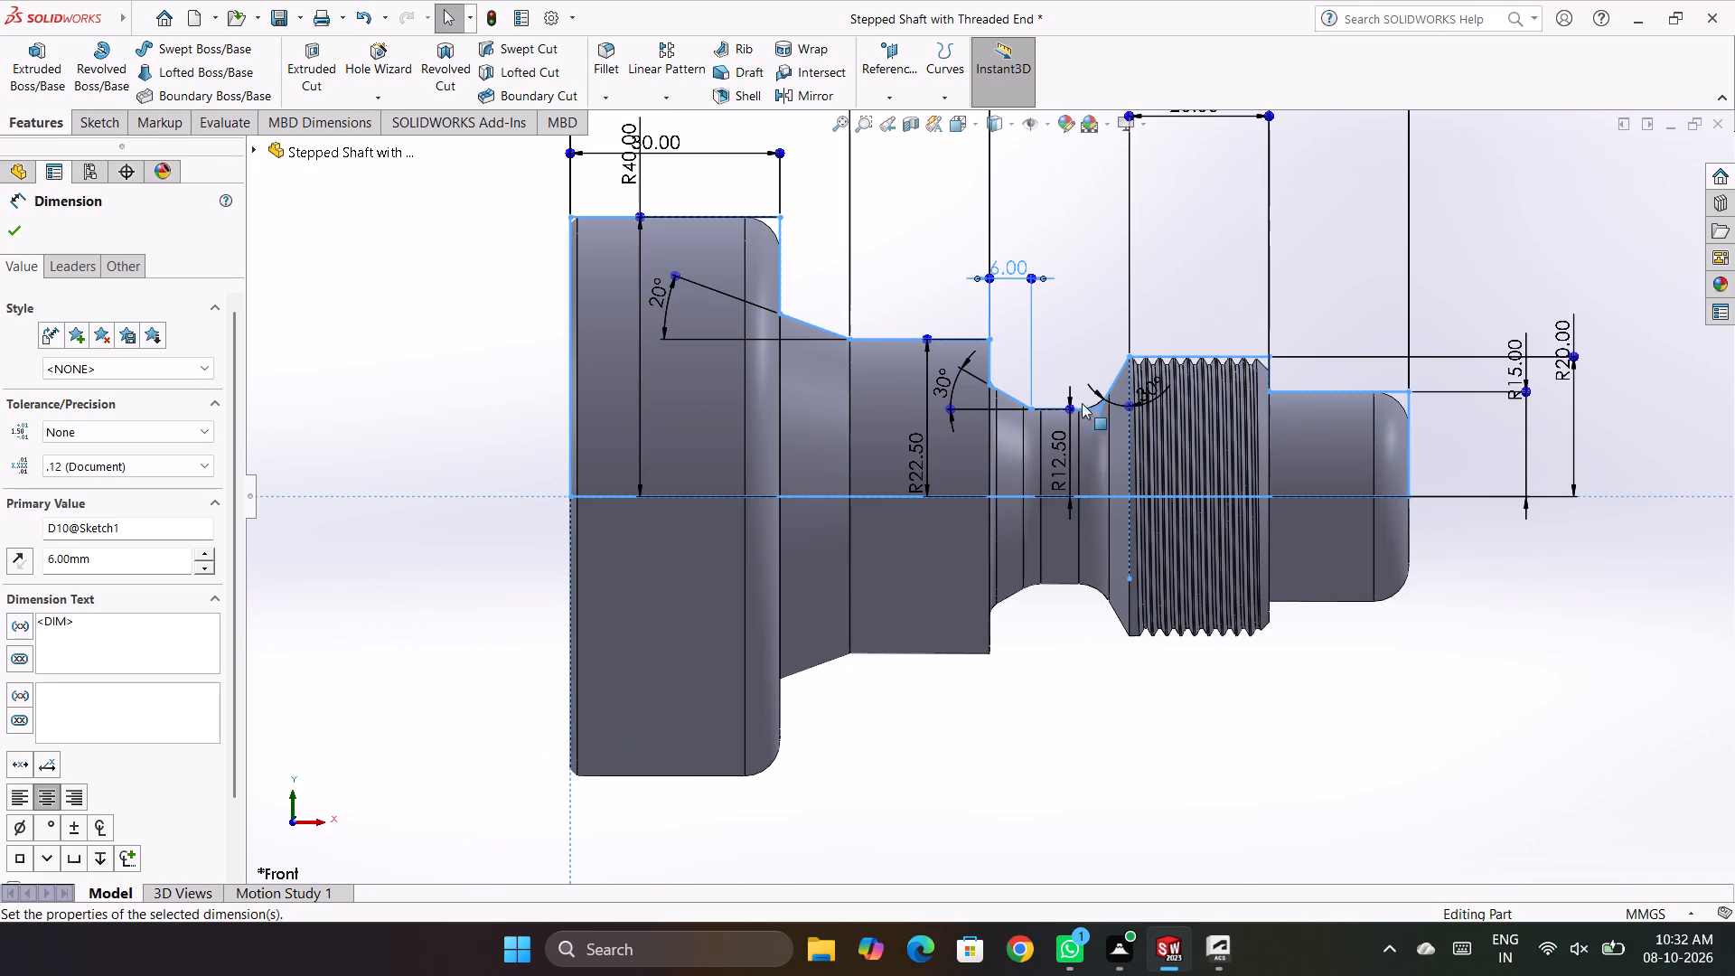
scroll(933, 487, up, 5)
right_drag(1267, 333, 1345, 346)
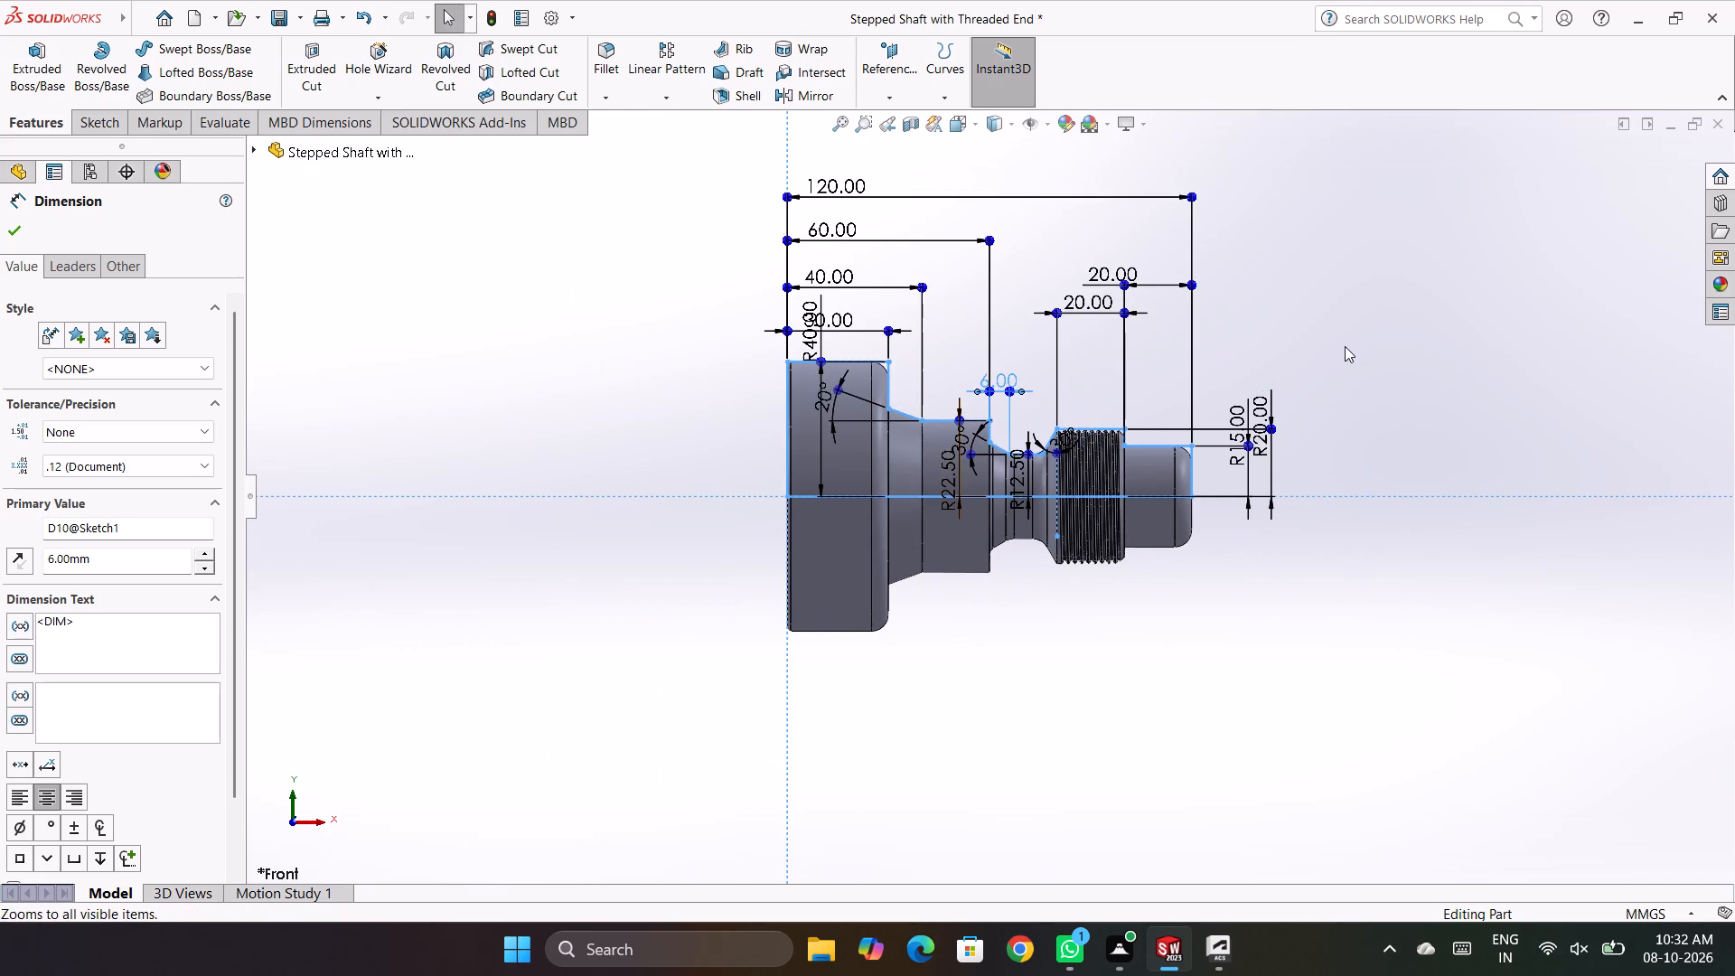
right_drag(1345, 346, 1372, 351)
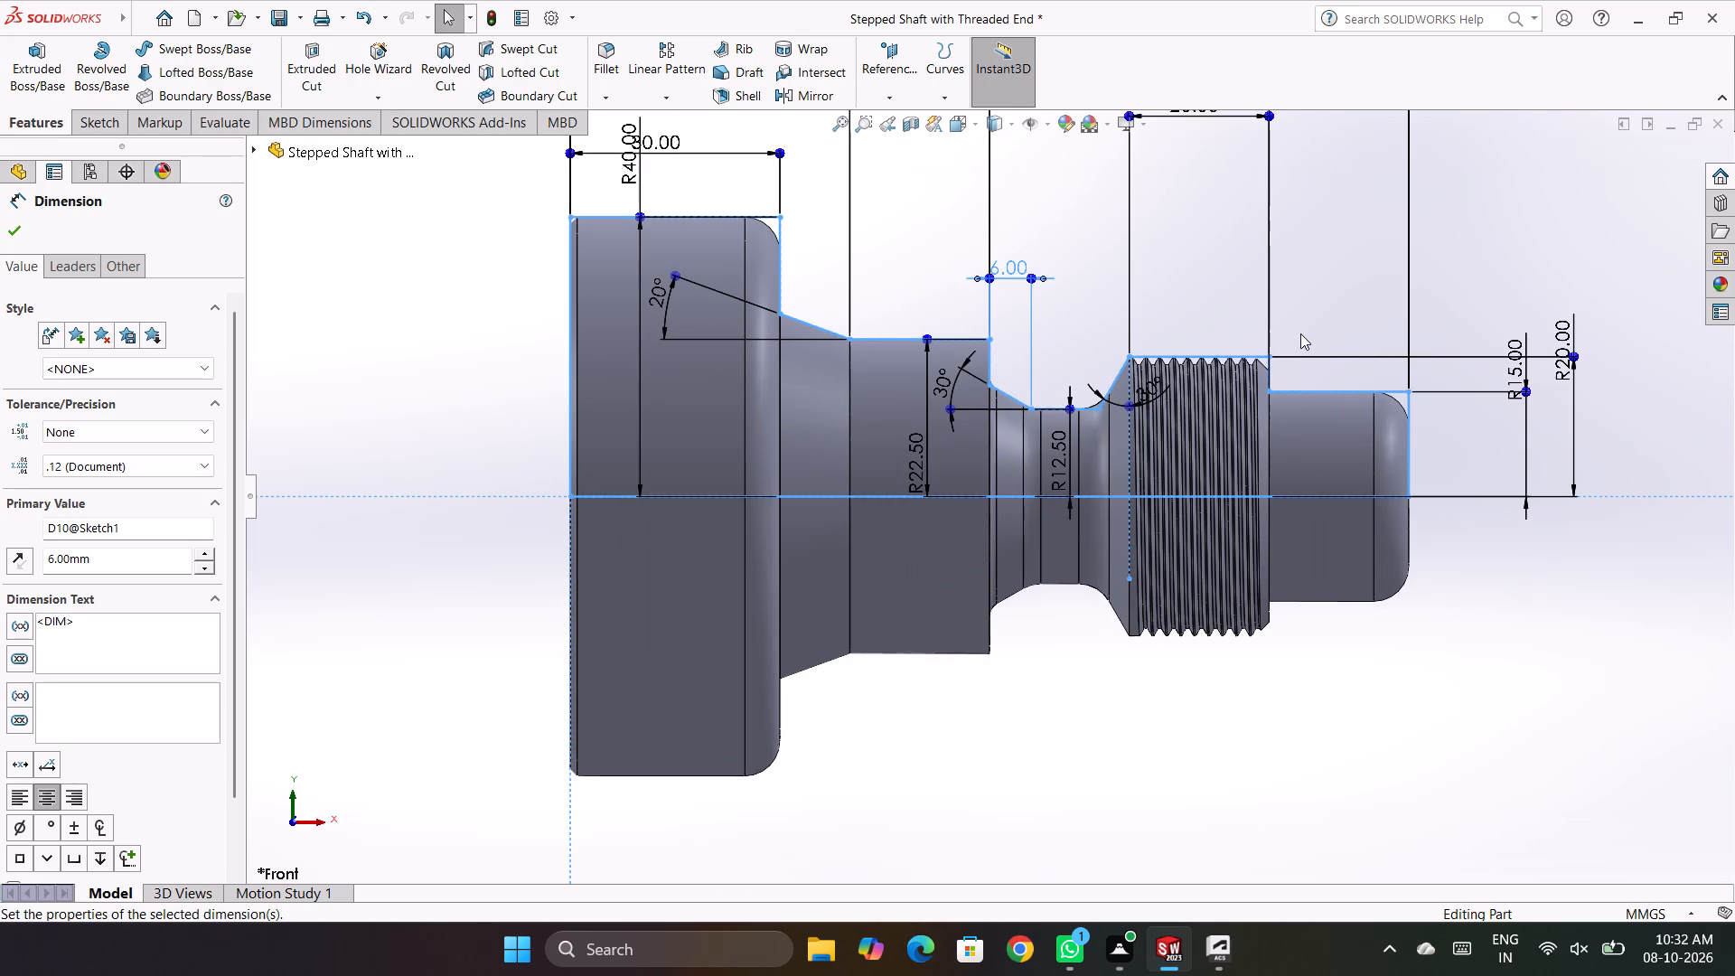
key(ctrl+1)
key(ctrl+1)
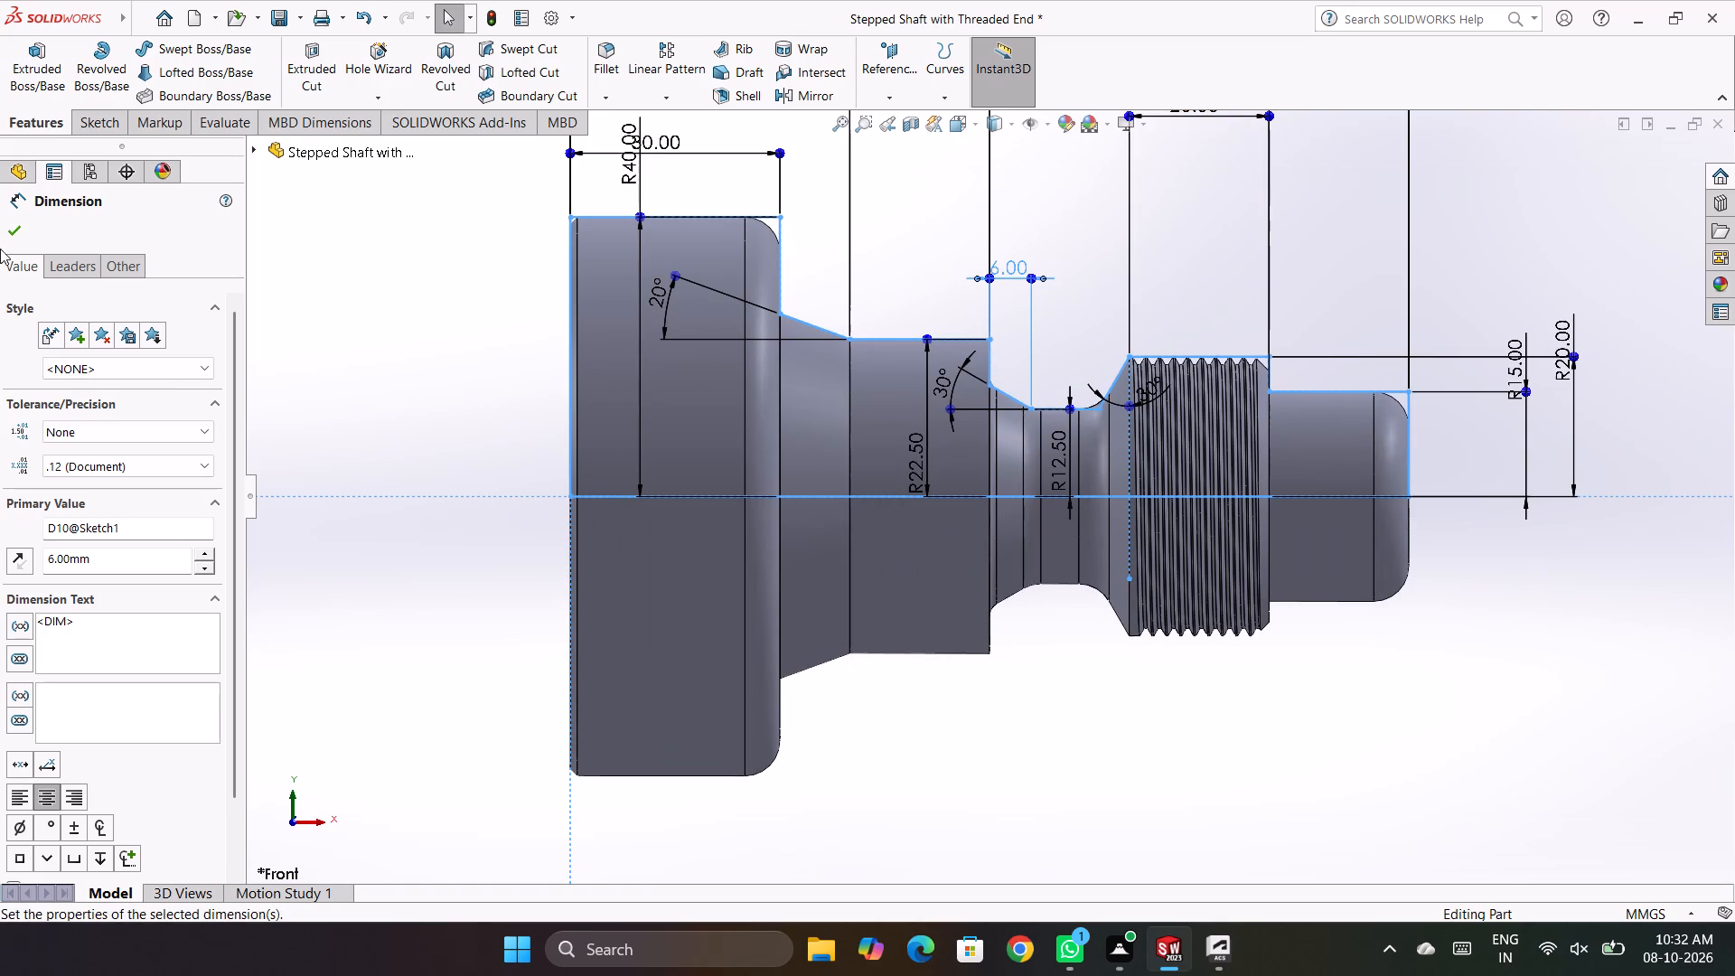
click(10, 230)
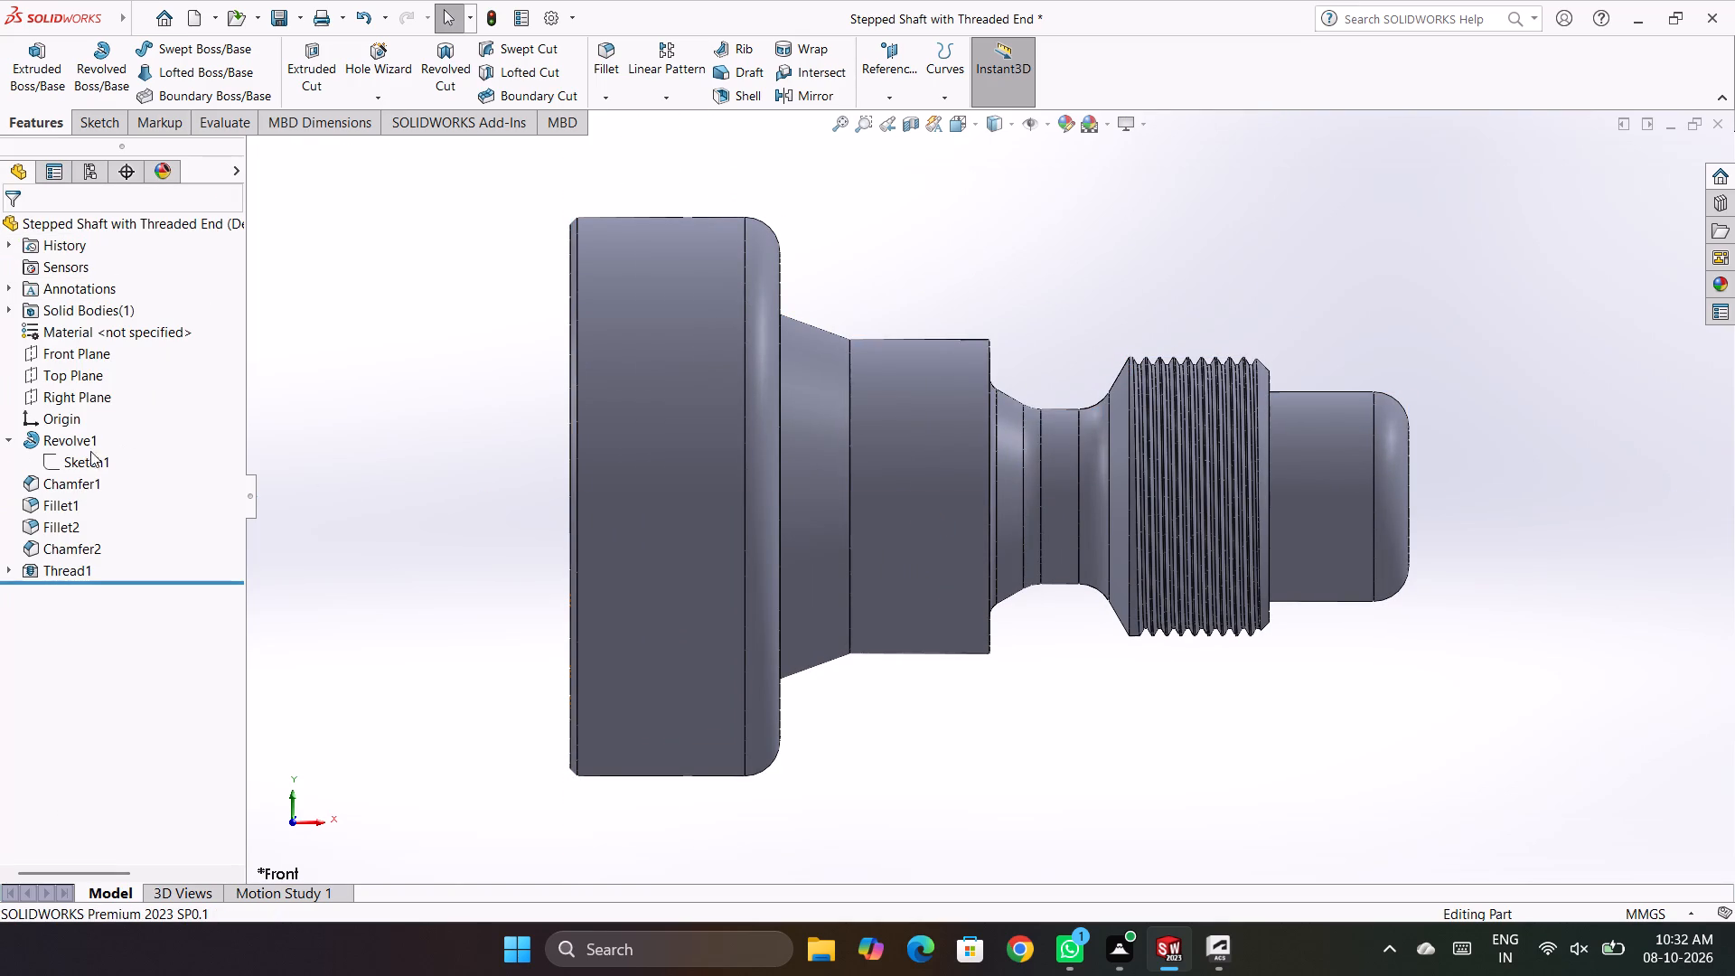
Show the revolve sketch's dimensions and move the R15.00 dimension closer to the small end, with its label between the extension lines.
click(43, 454)
scroll(502, 554, up, 5)
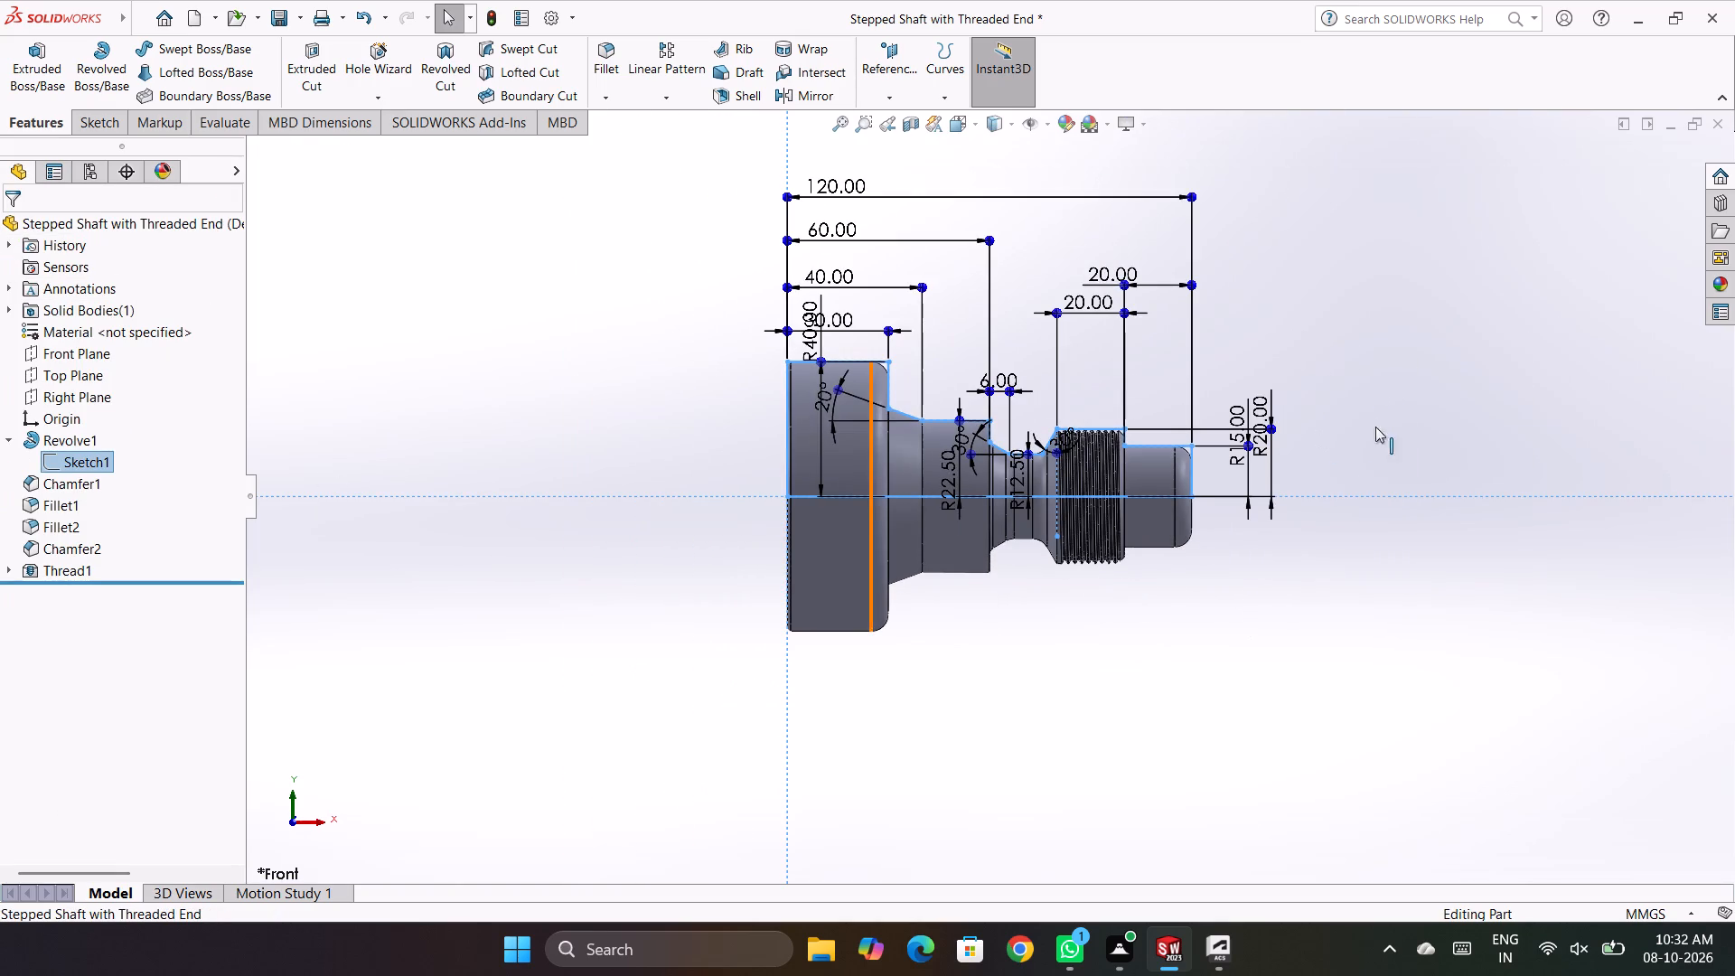
scroll(1394, 274, down, 1)
scroll(1187, 454, up, 1)
scroll(1214, 527, down, 3)
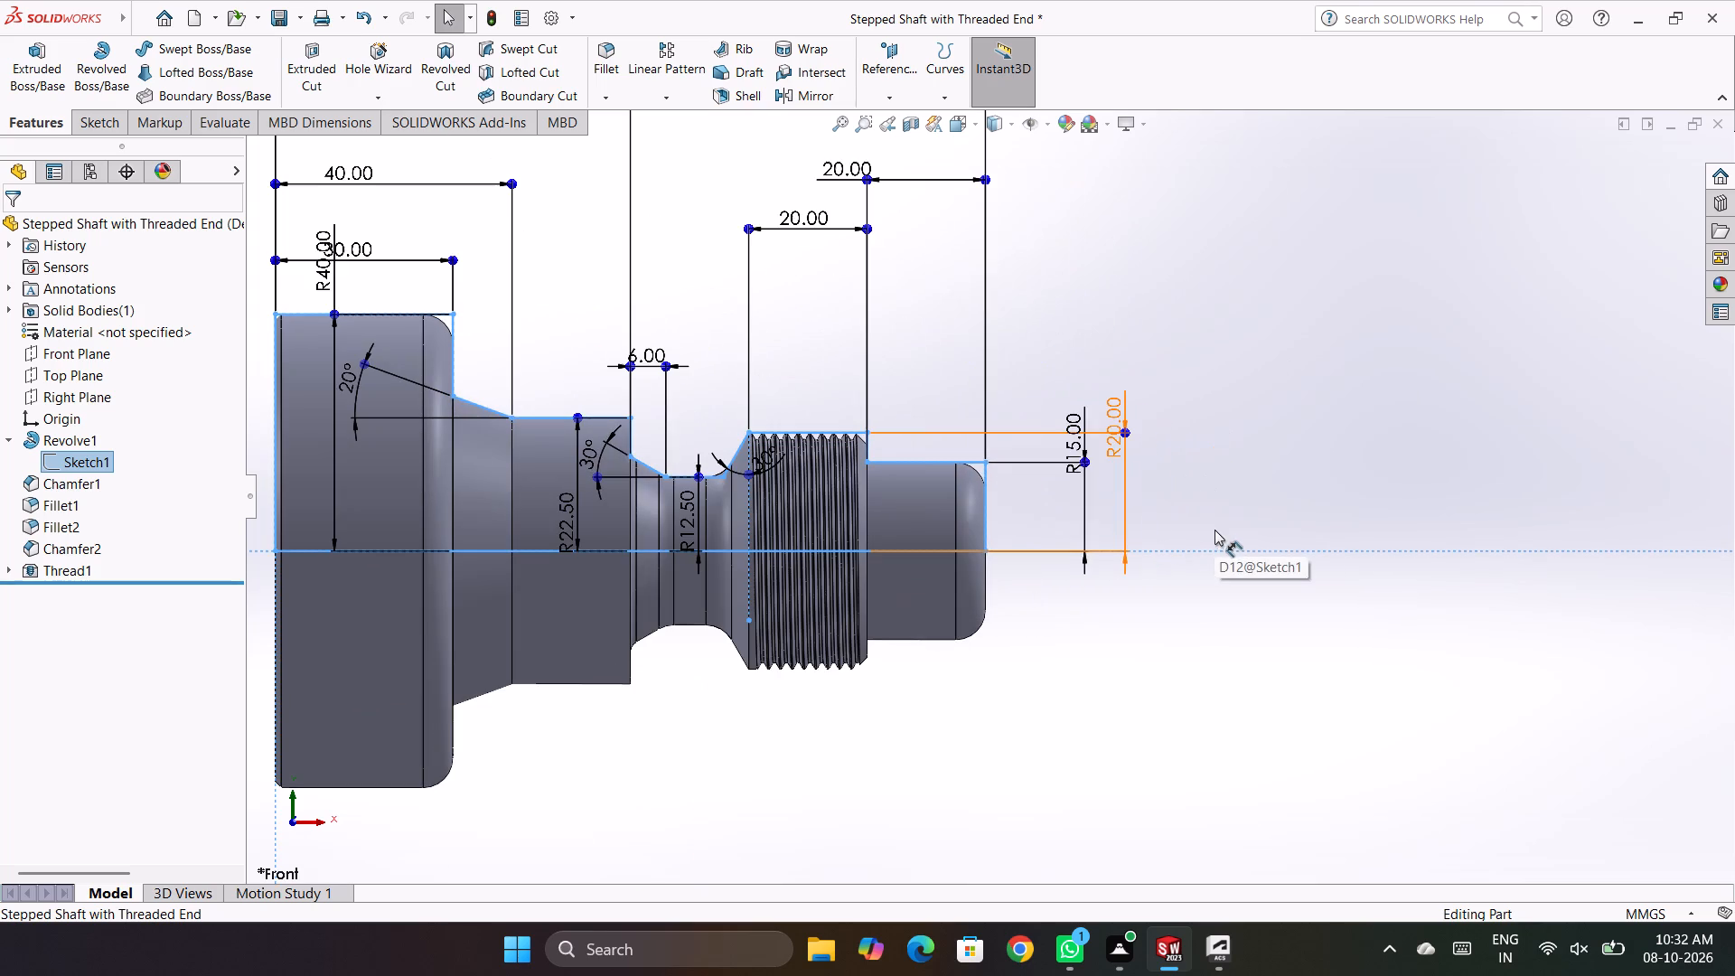
drag(1069, 437, 1056, 520)
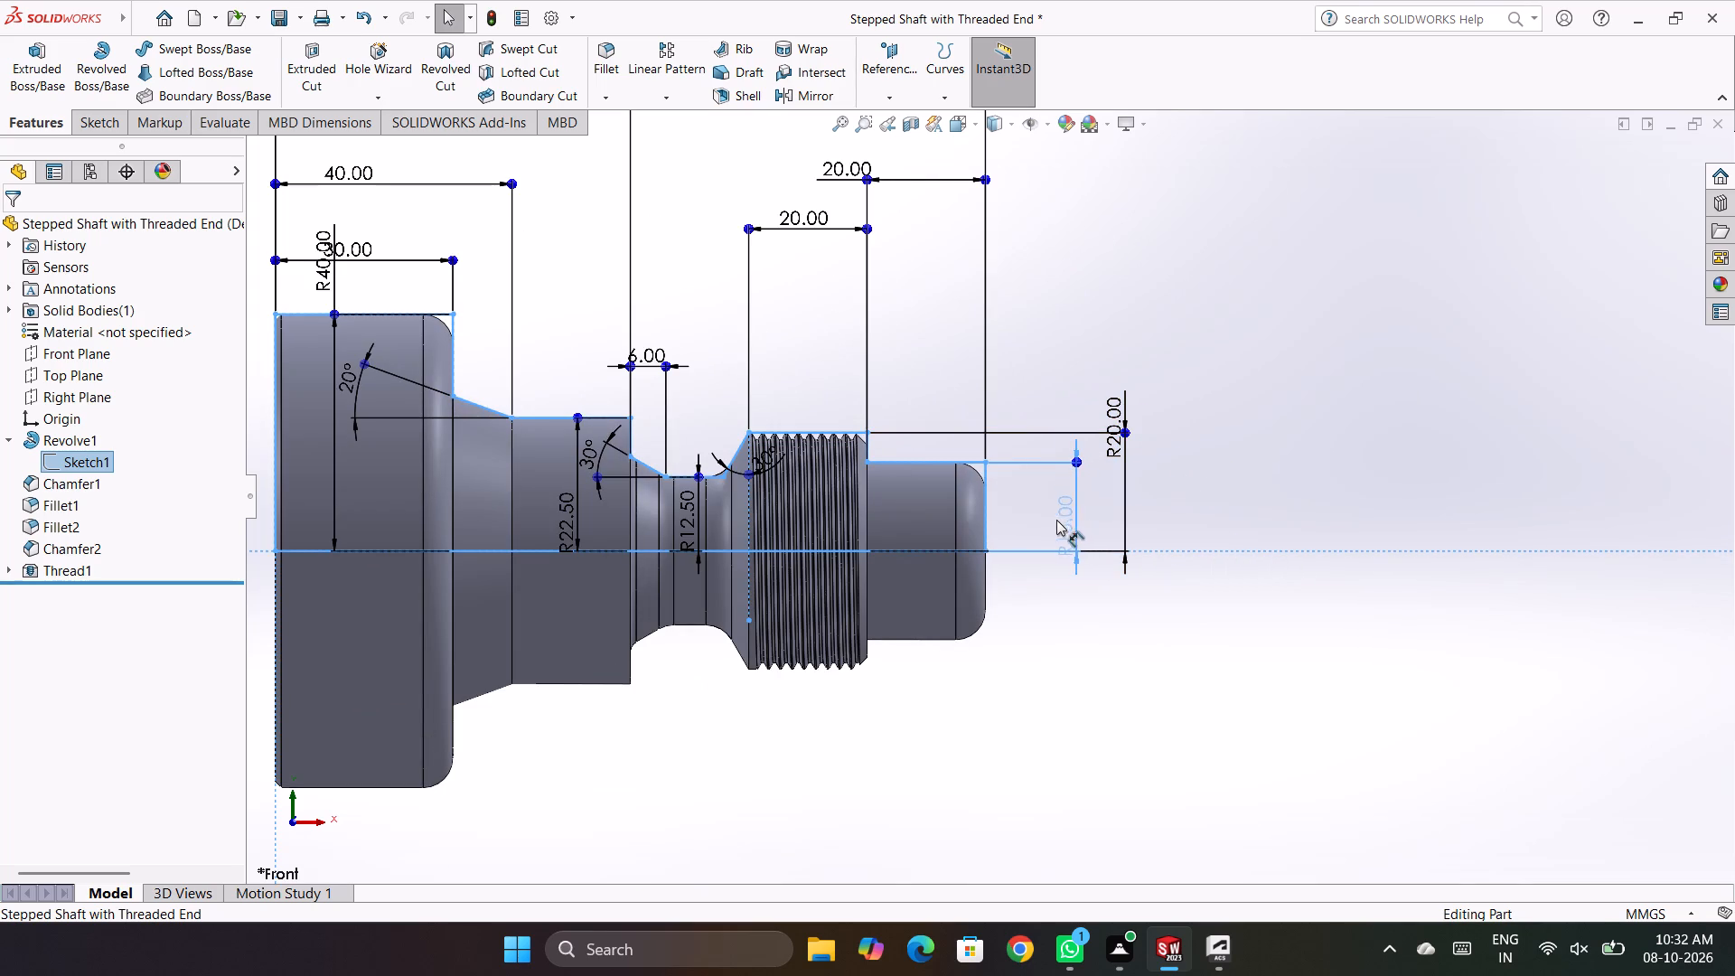
drag(1056, 520, 1039, 509)
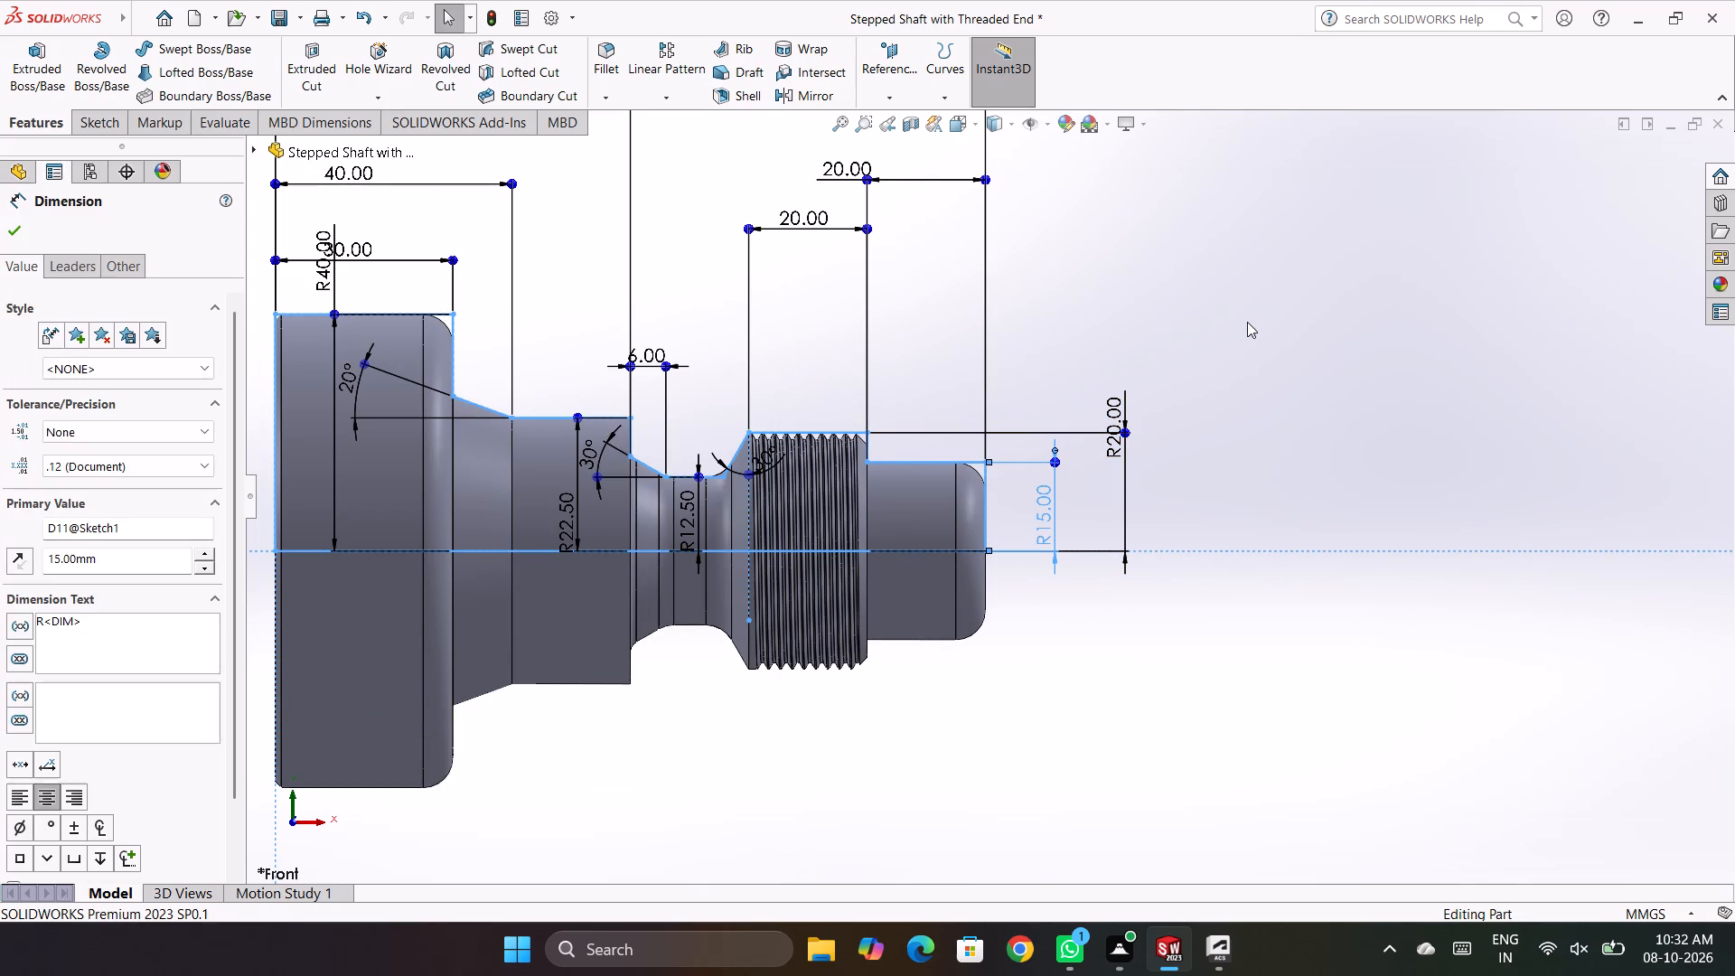
click(1247, 322)
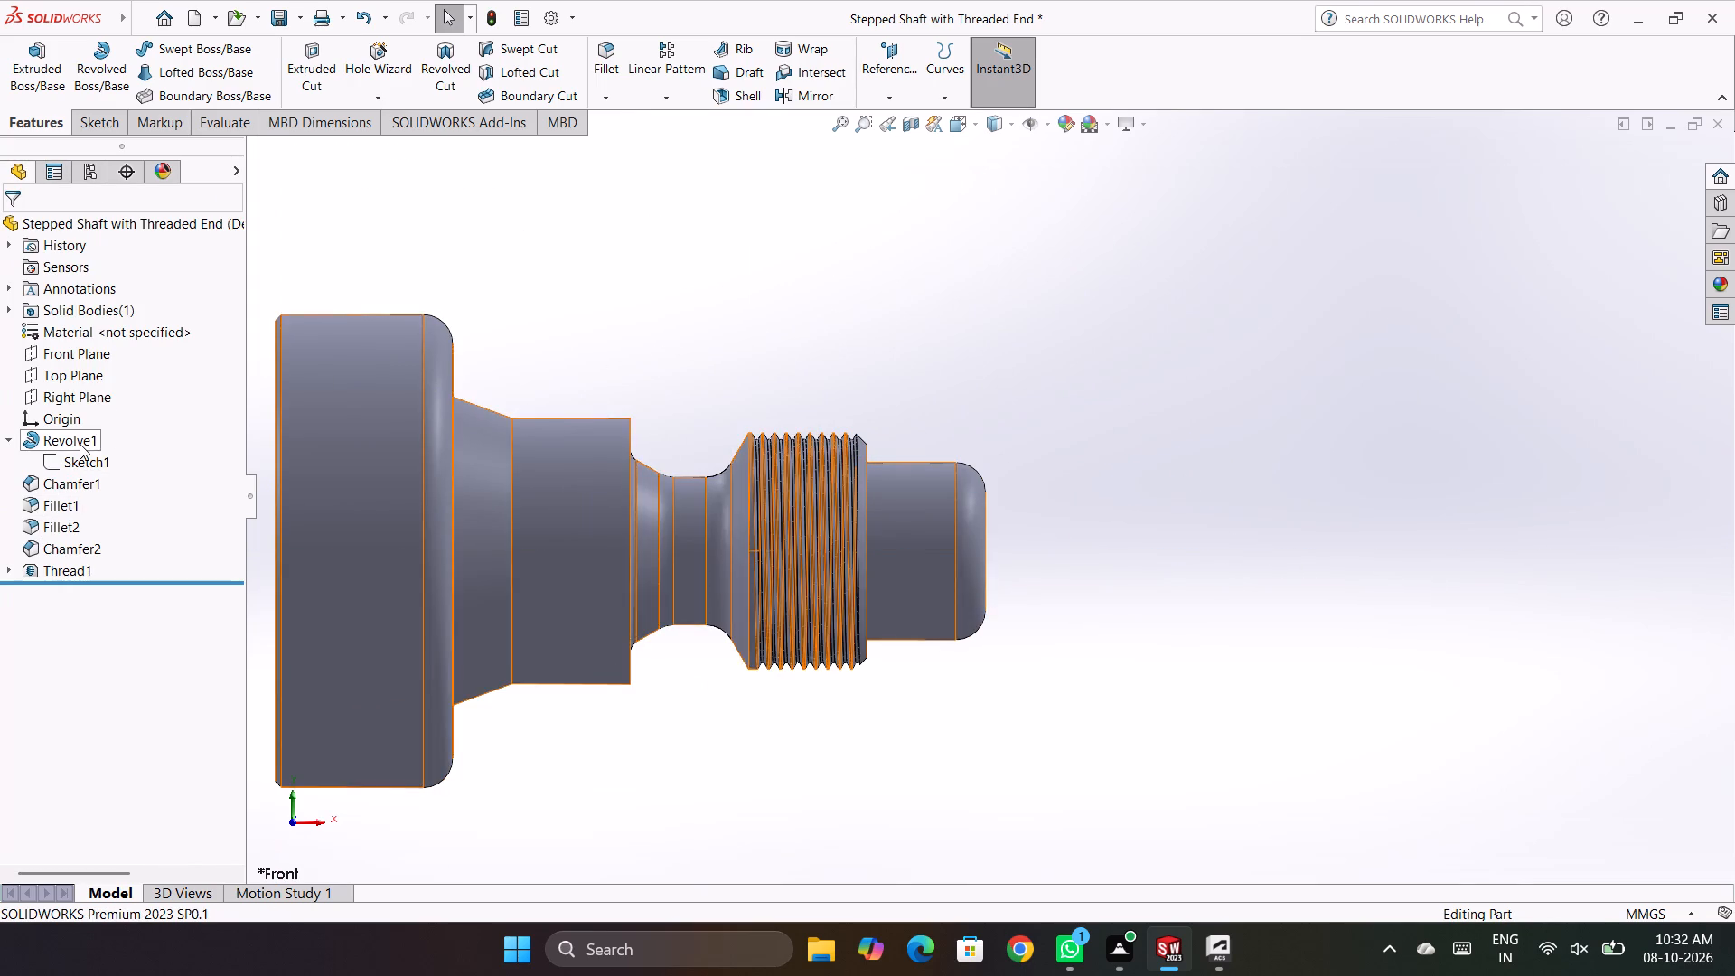
Show the revolve sketch's dimensions again and move the R20.00 dimension closer to R15.00, with its label between the extension lines.
click(80, 444)
click(83, 460)
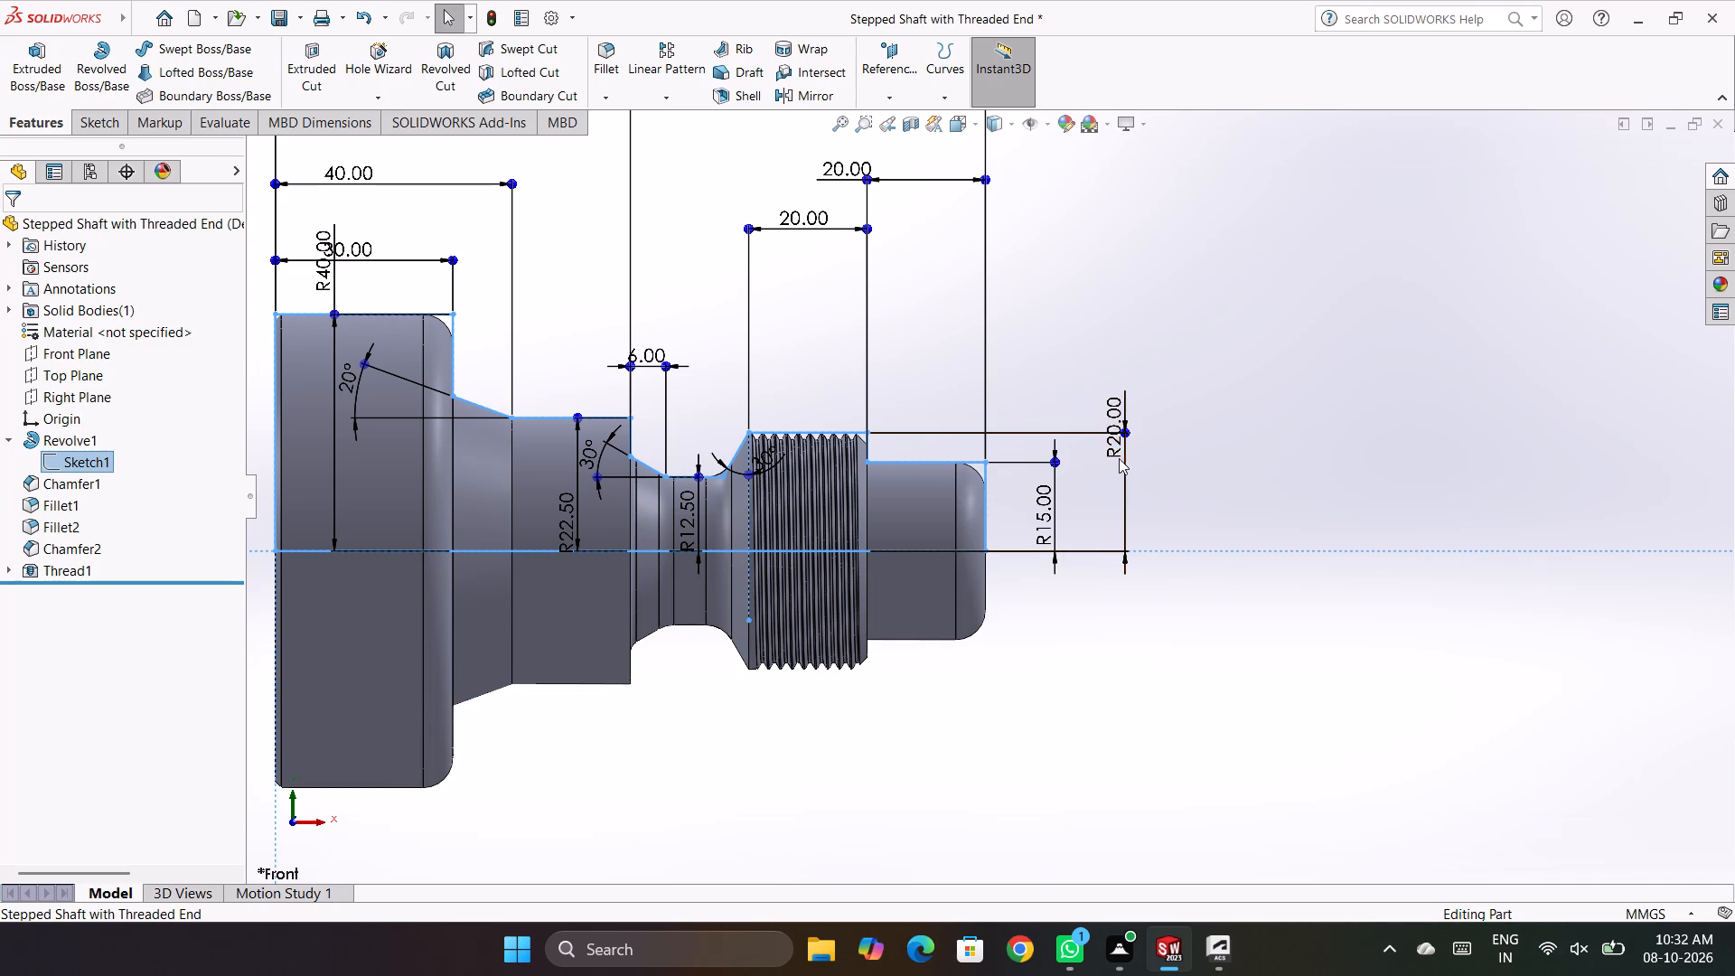
drag(1112, 438, 1083, 501)
click(1234, 304)
Show the revolve sketch's dimensions in the front view, move the R40.00 dimension outside the shaft's large end face, and close its properties.
scroll(990, 427, up, 3)
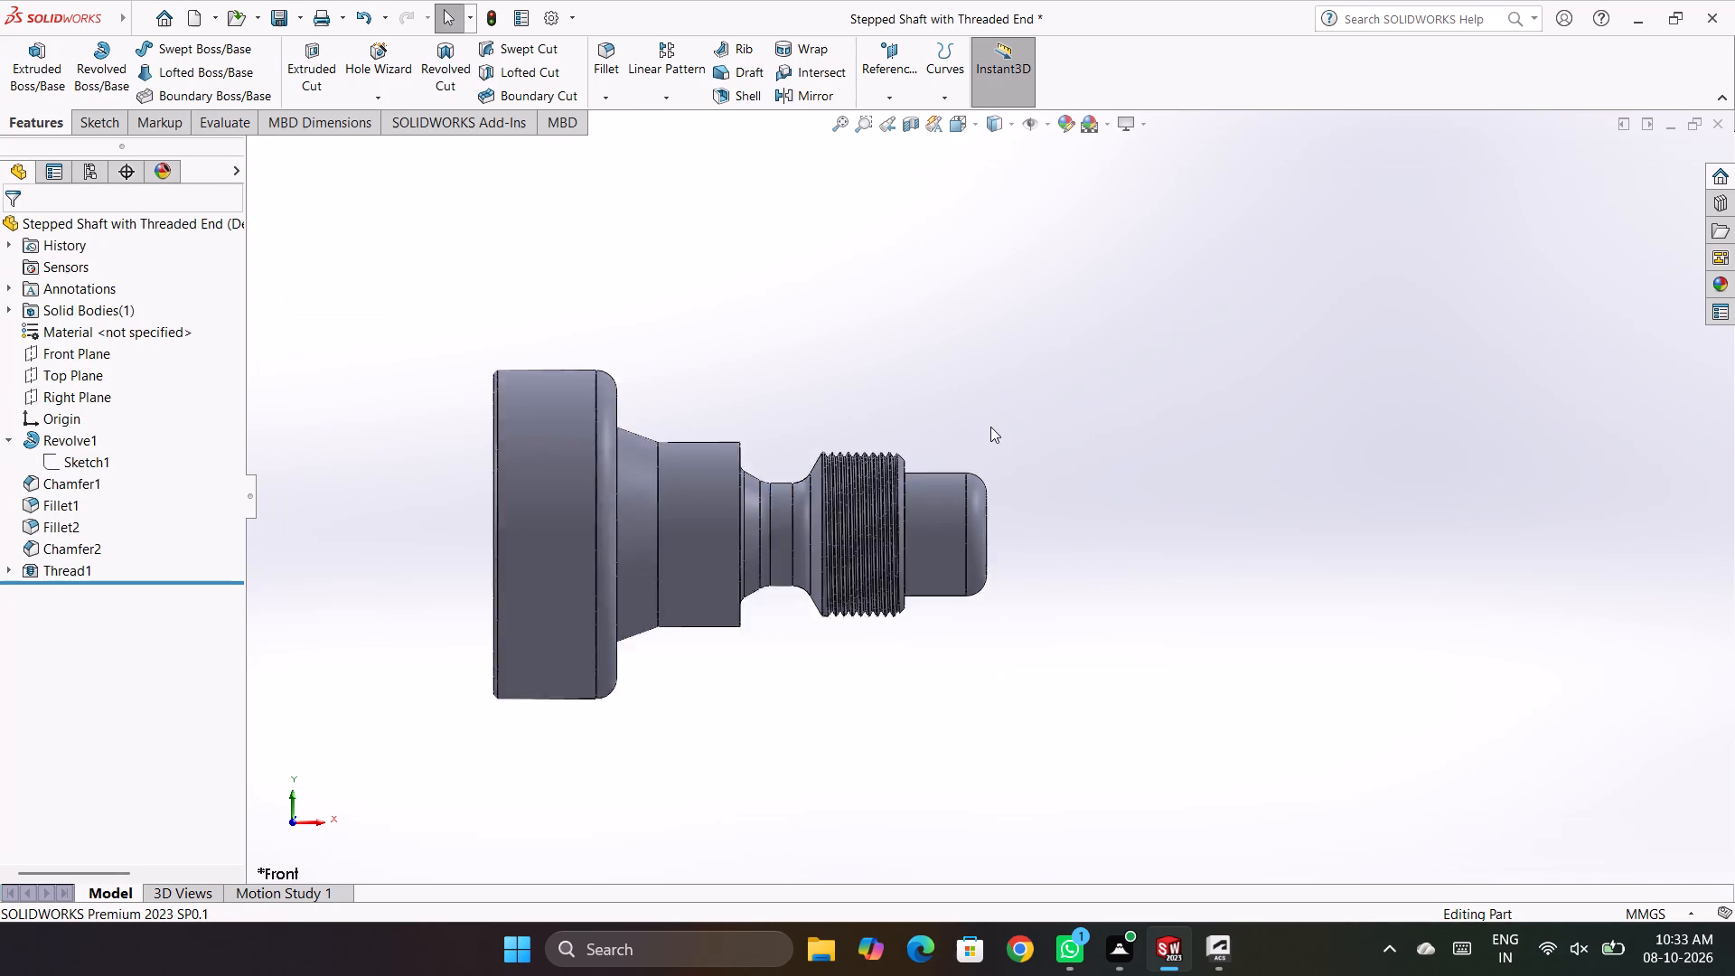
key(ctrl+1)
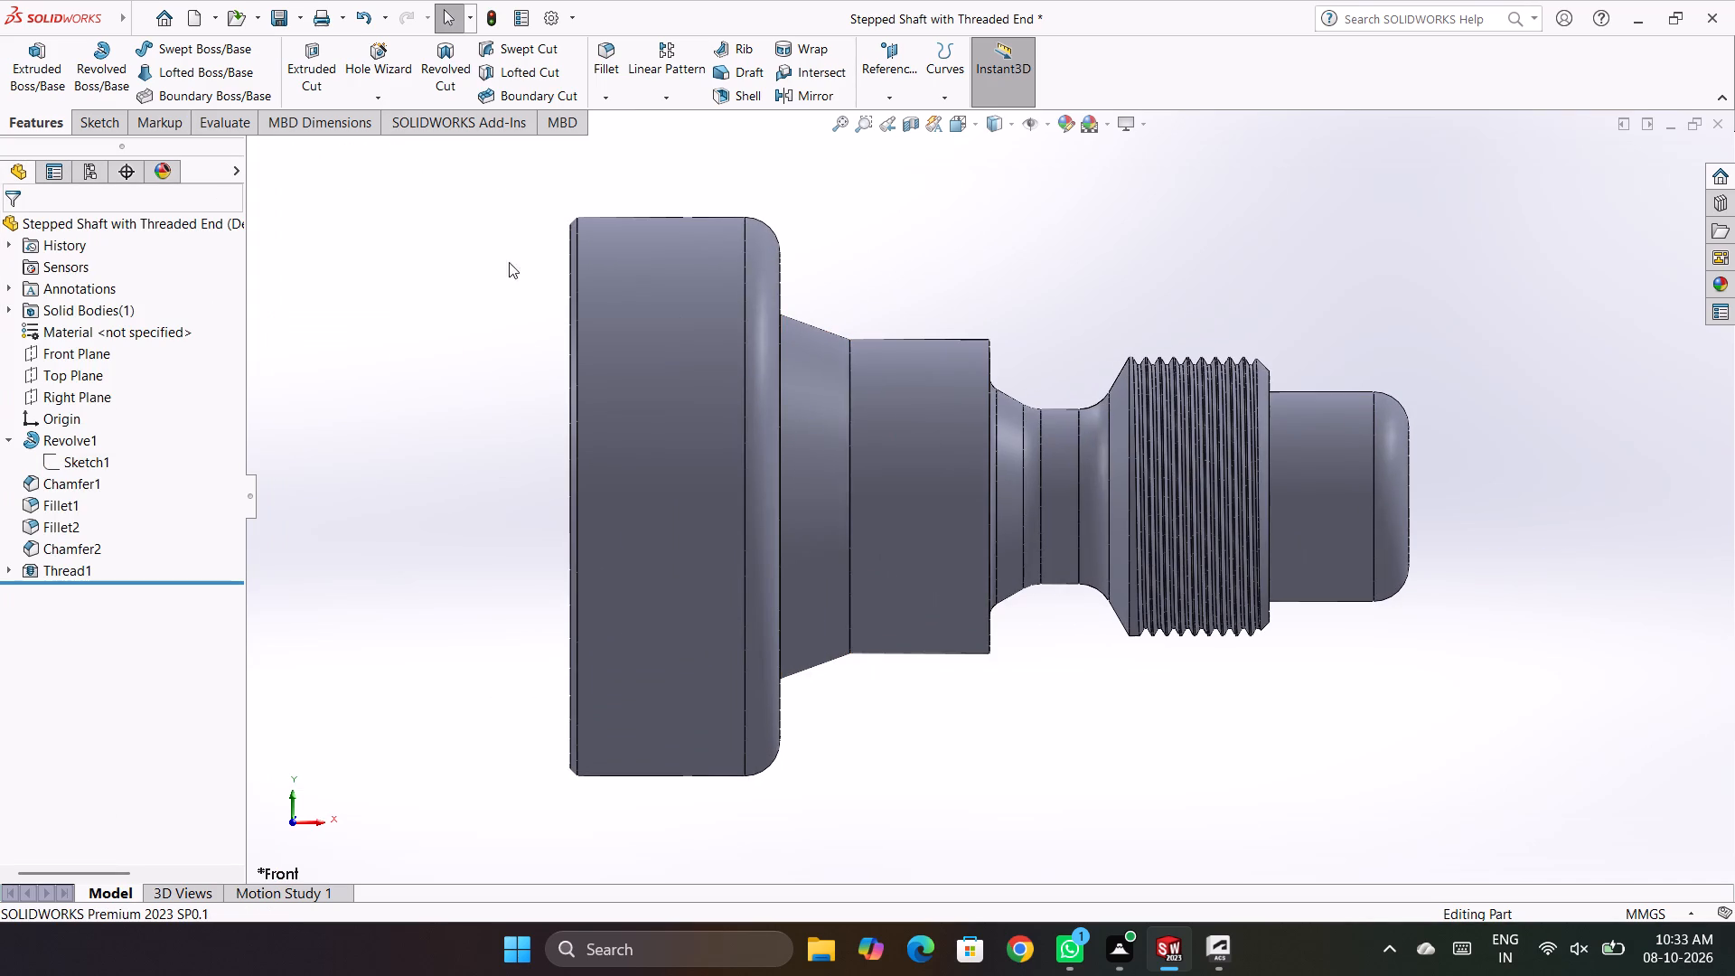
click(77, 469)
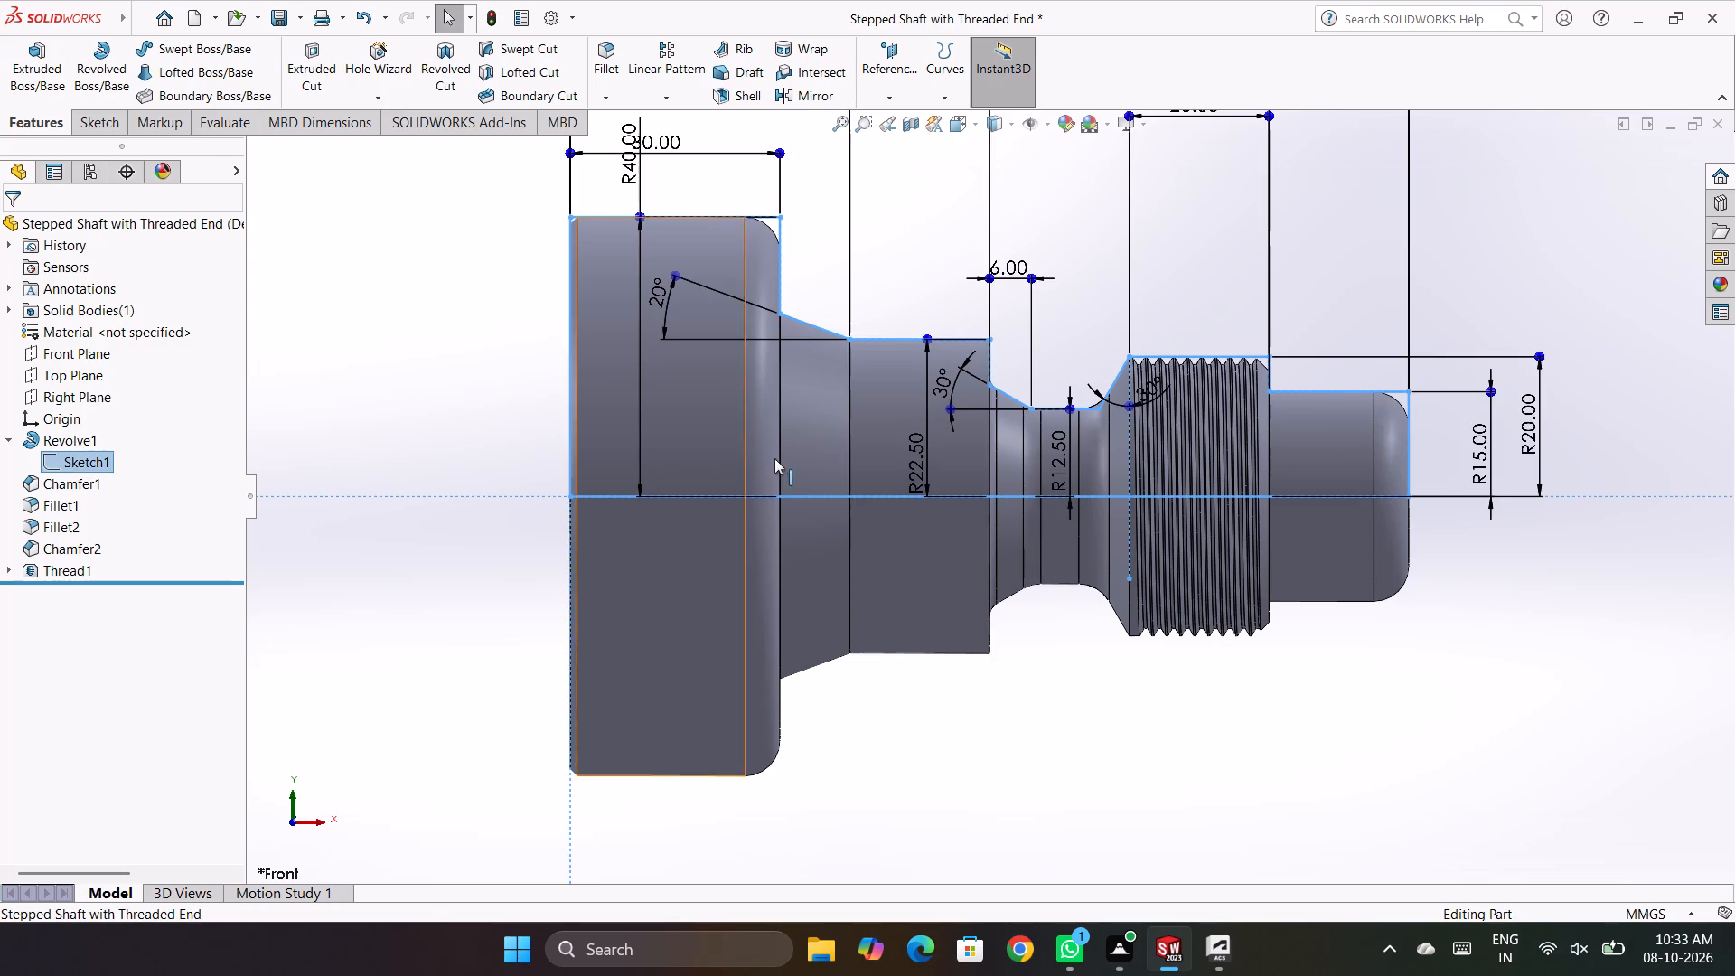
scroll(774, 458, up, 3)
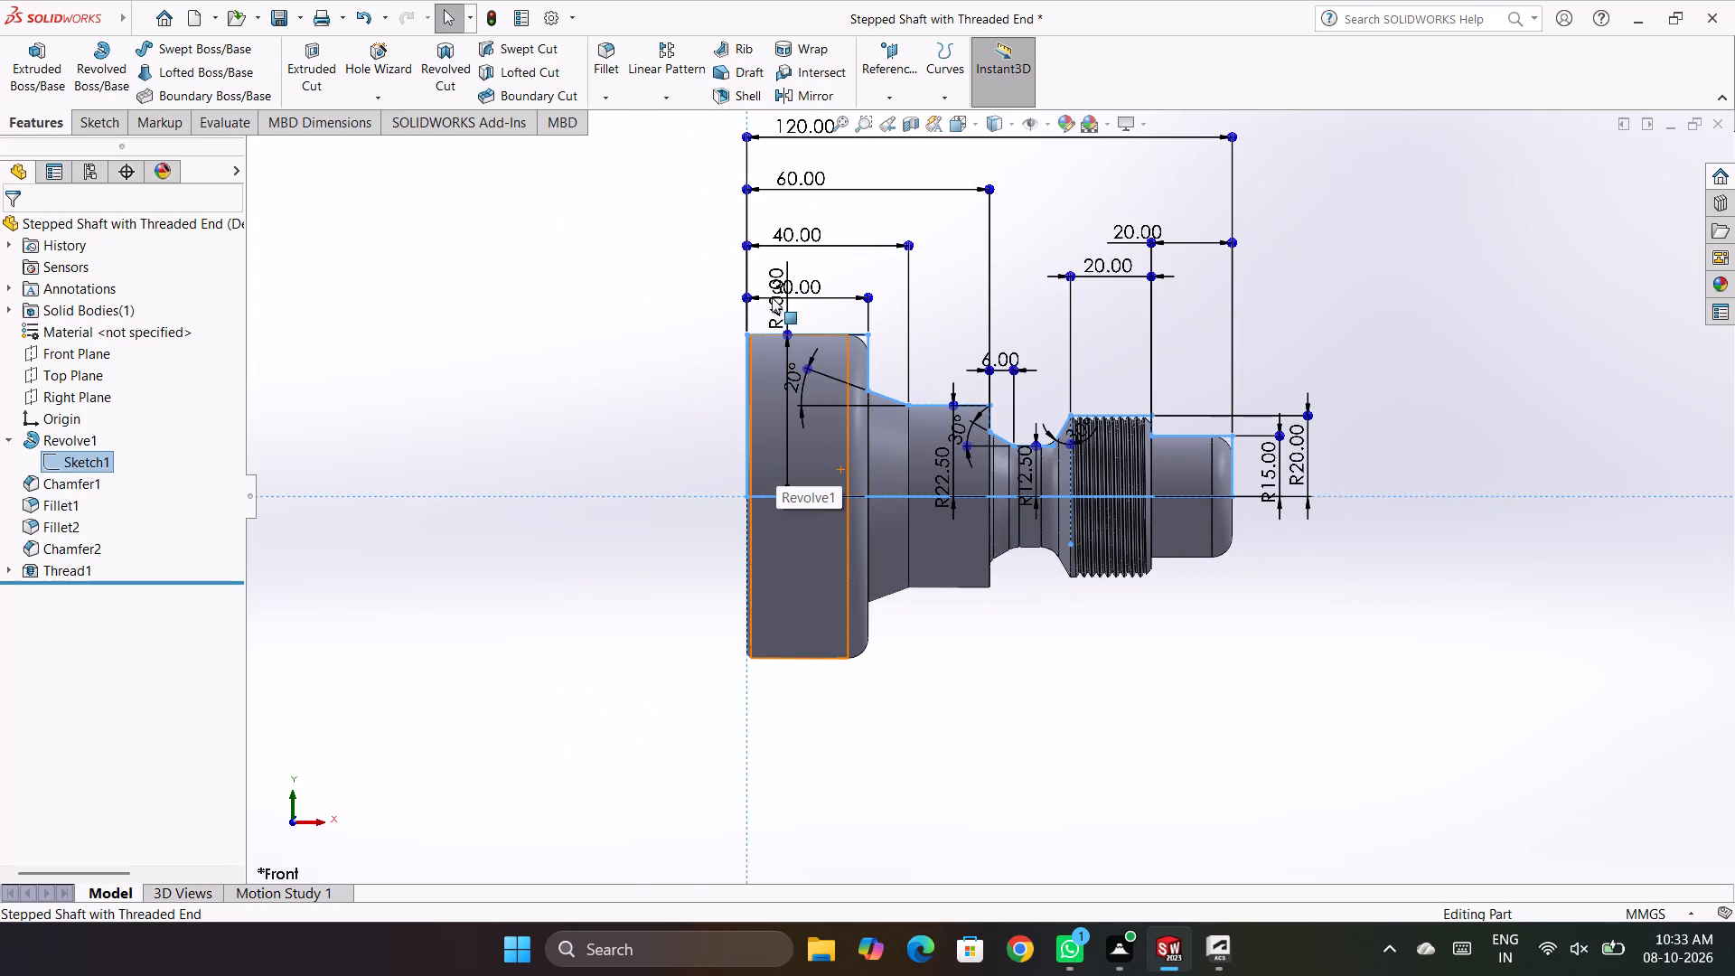
drag(785, 313, 717, 417)
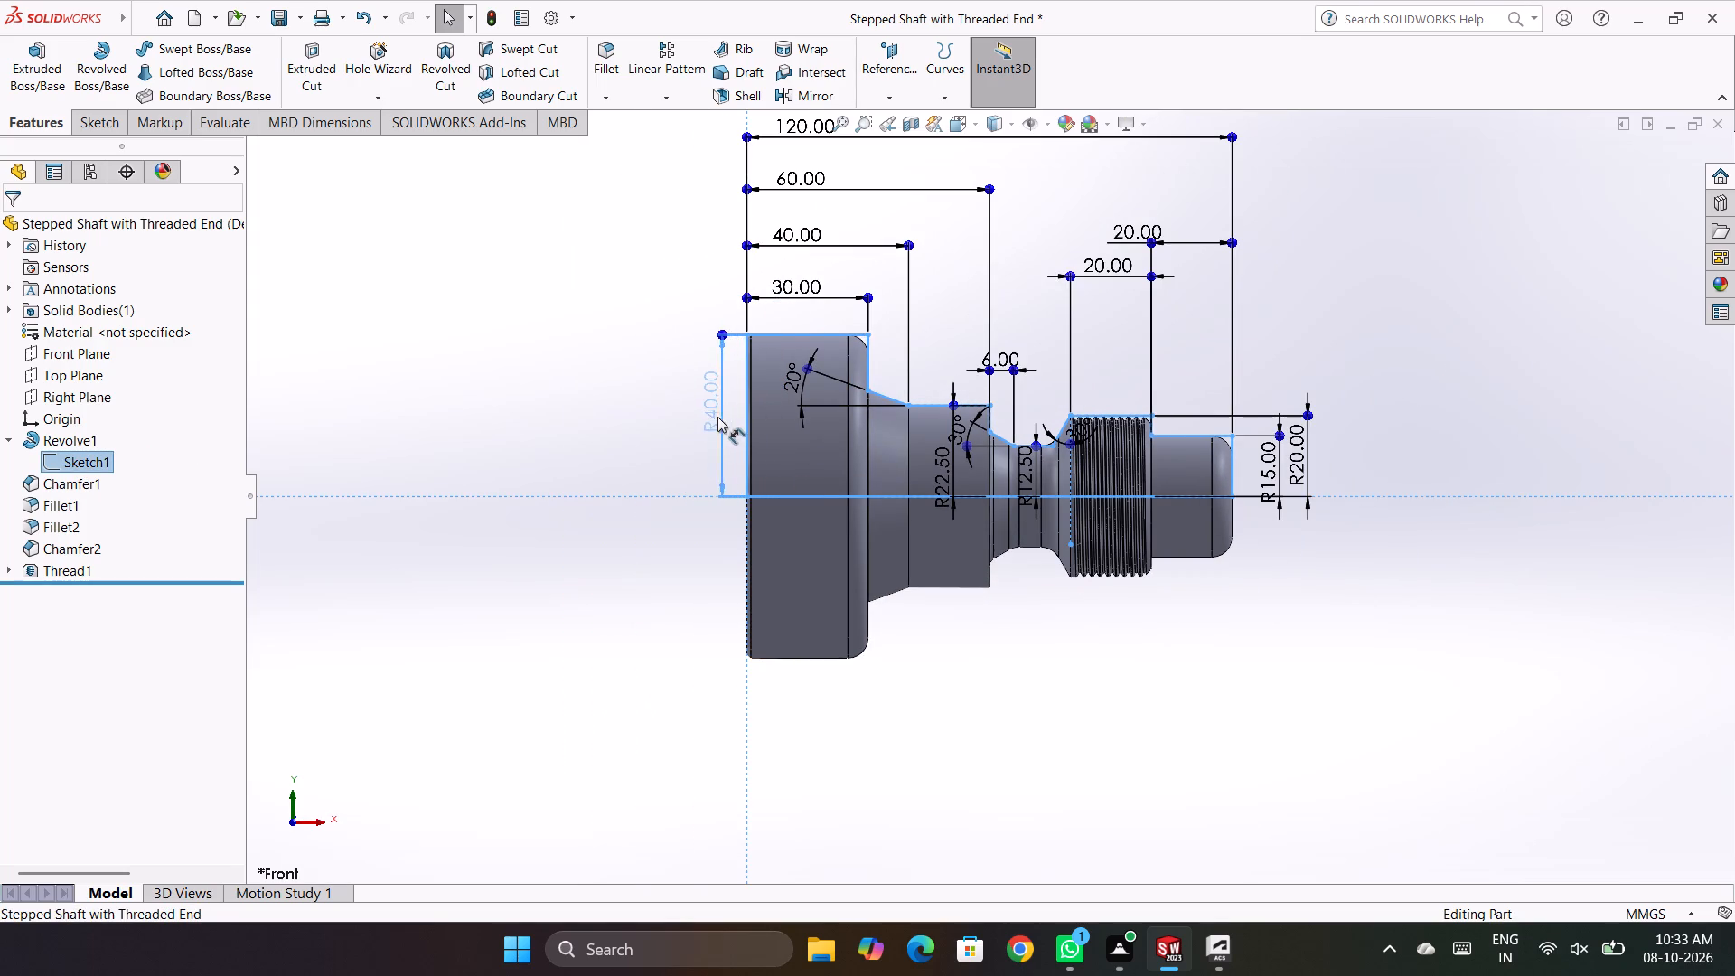
drag(717, 417, 686, 422)
scroll(950, 394, up, 1)
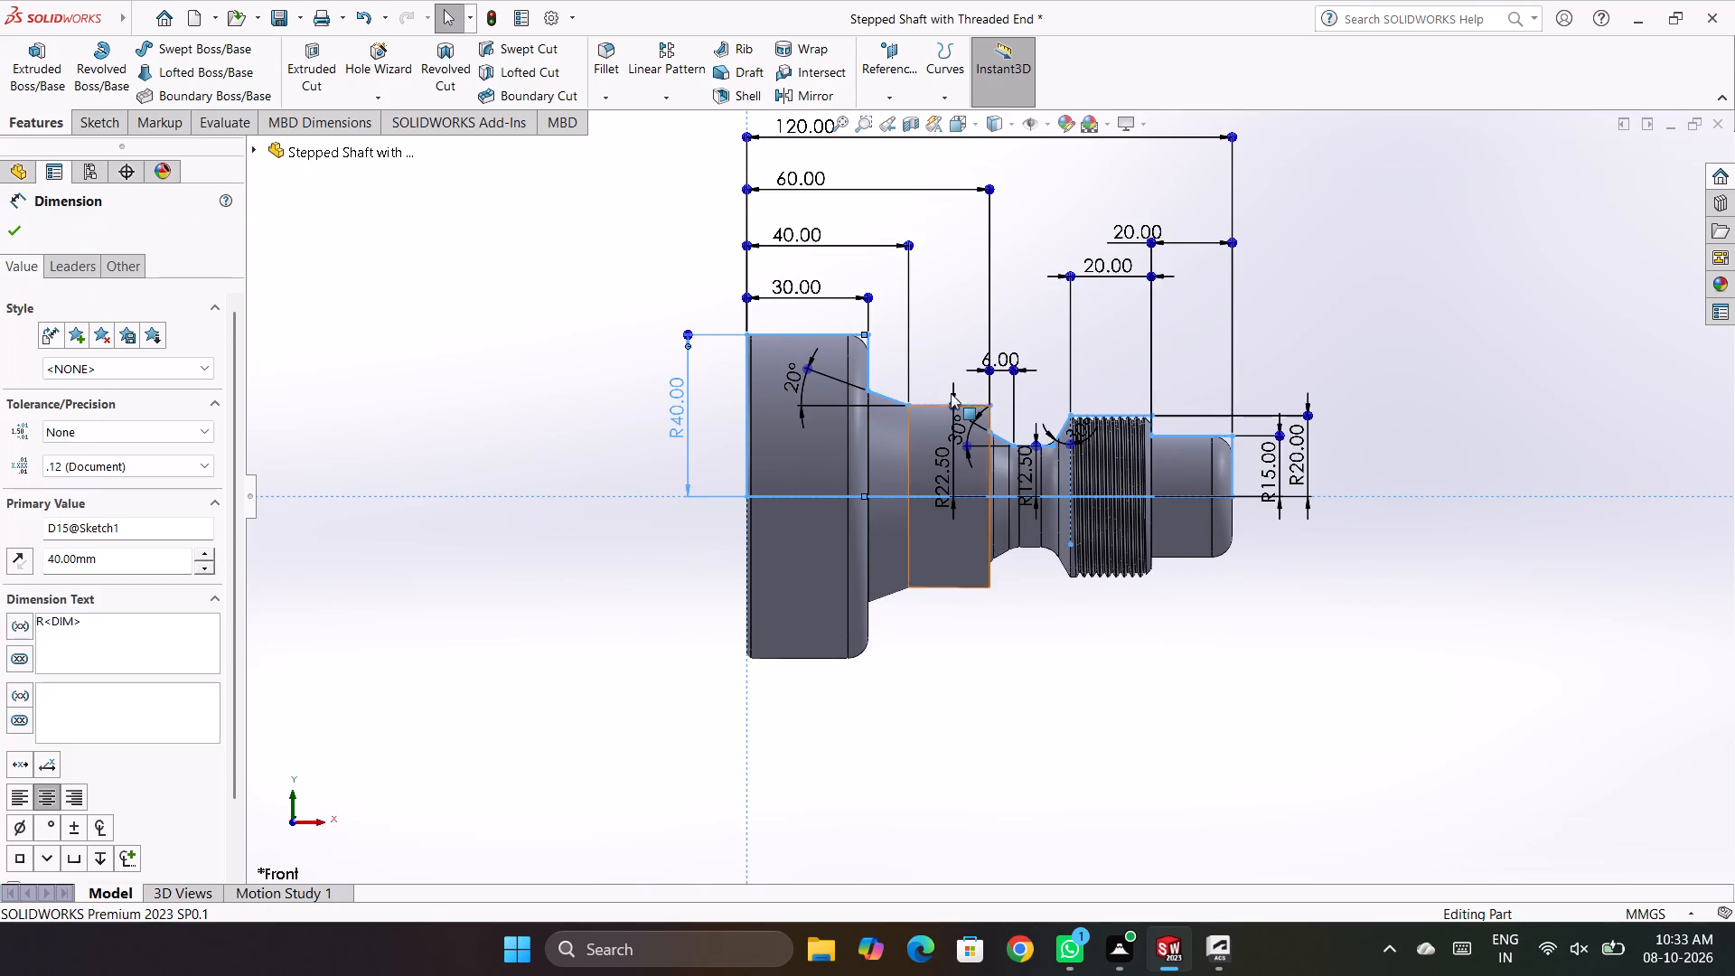
scroll(951, 393, up, 1)
scroll(1130, 372, down, 3)
scroll(811, 361, up, 1)
scroll(1055, 158, down, 1)
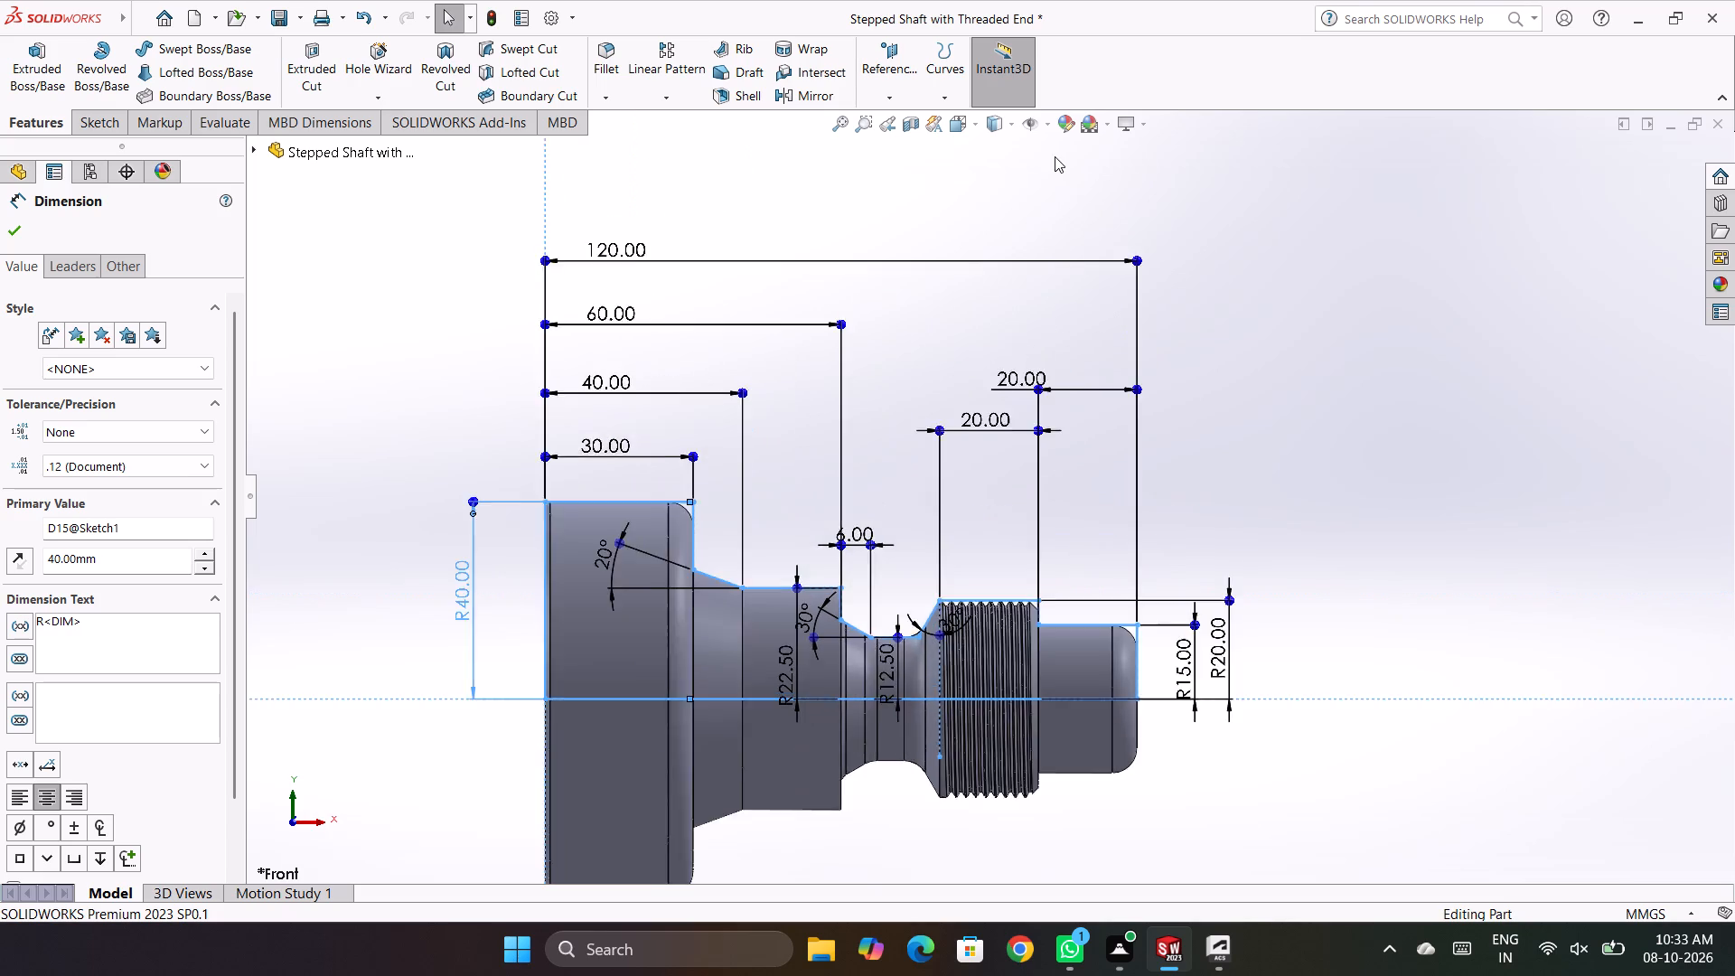
scroll(1055, 156, down, 1)
scroll(1036, 216, up, 2)
scroll(1012, 338, up, 1)
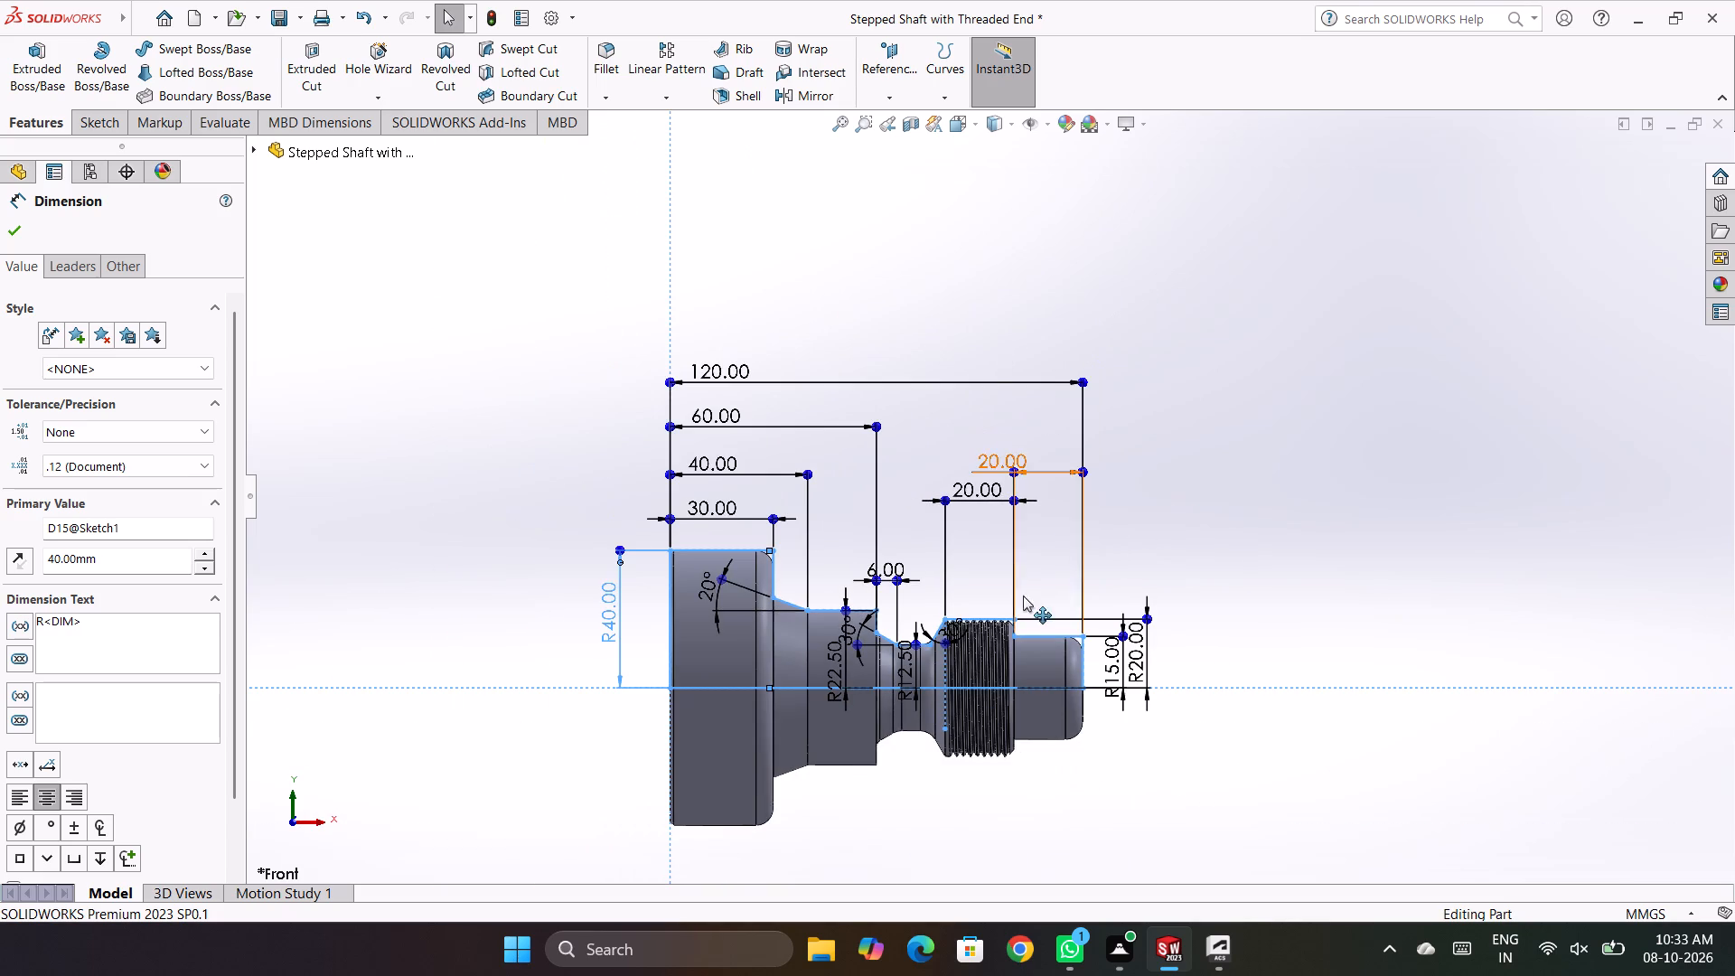
scroll(916, 793, down, 1)
scroll(871, 607, down, 1)
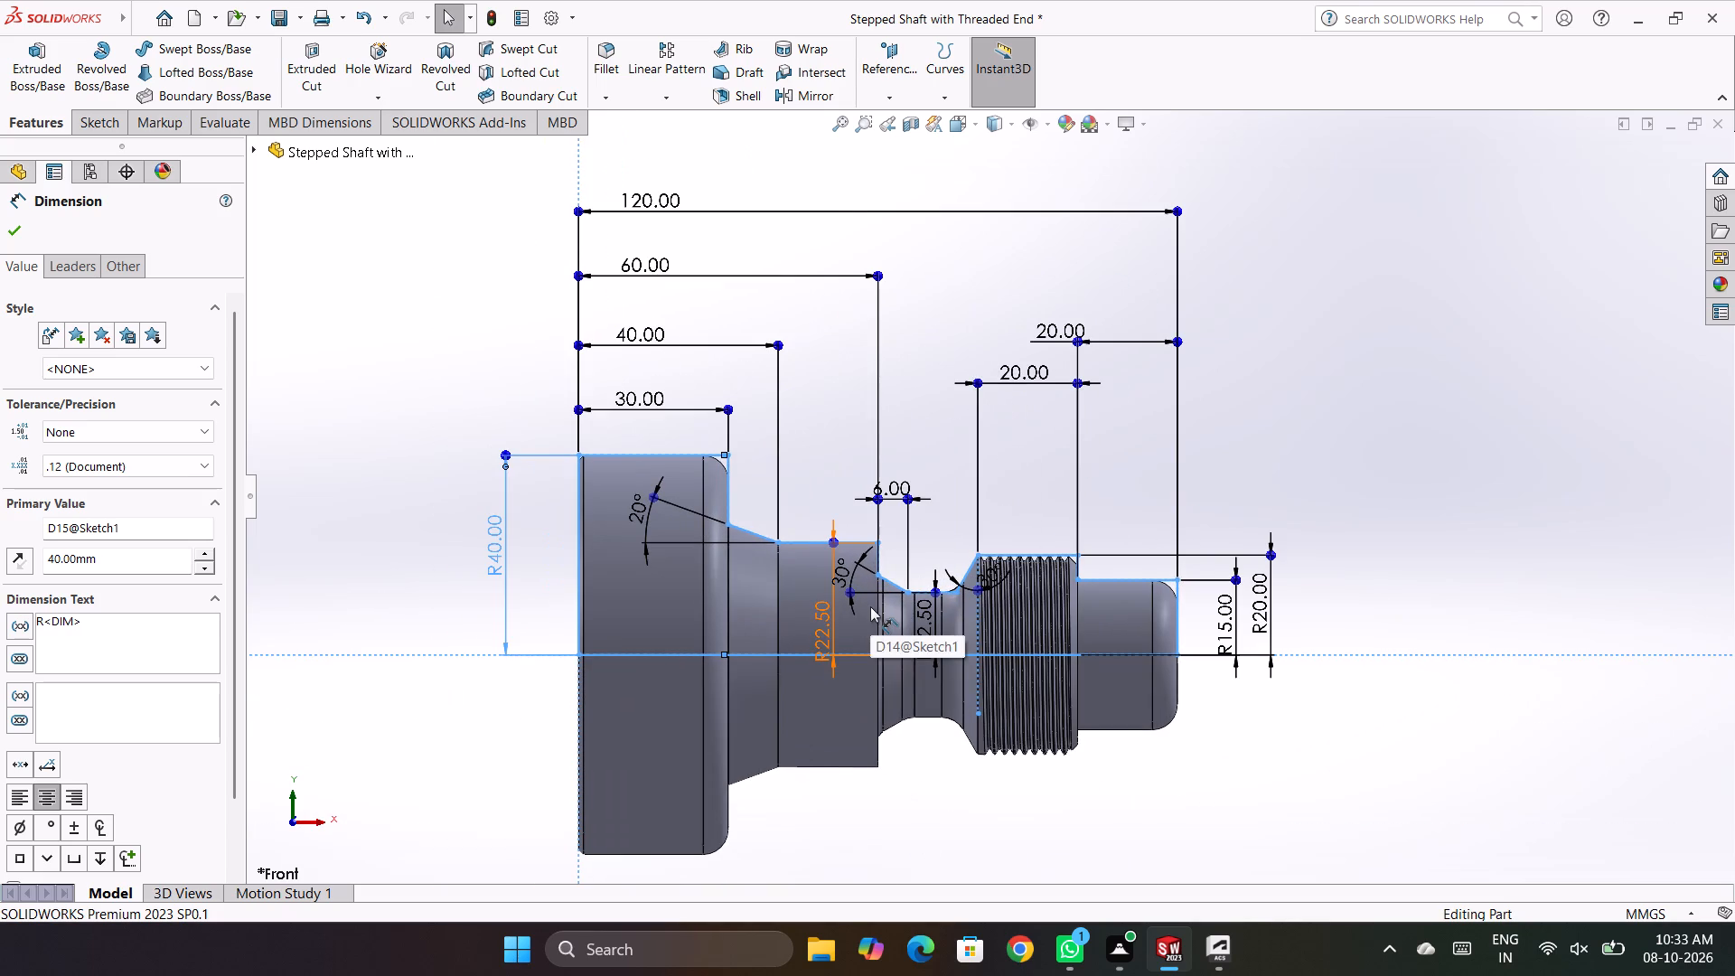
scroll(870, 606, down, 1)
scroll(870, 606, up, 1)
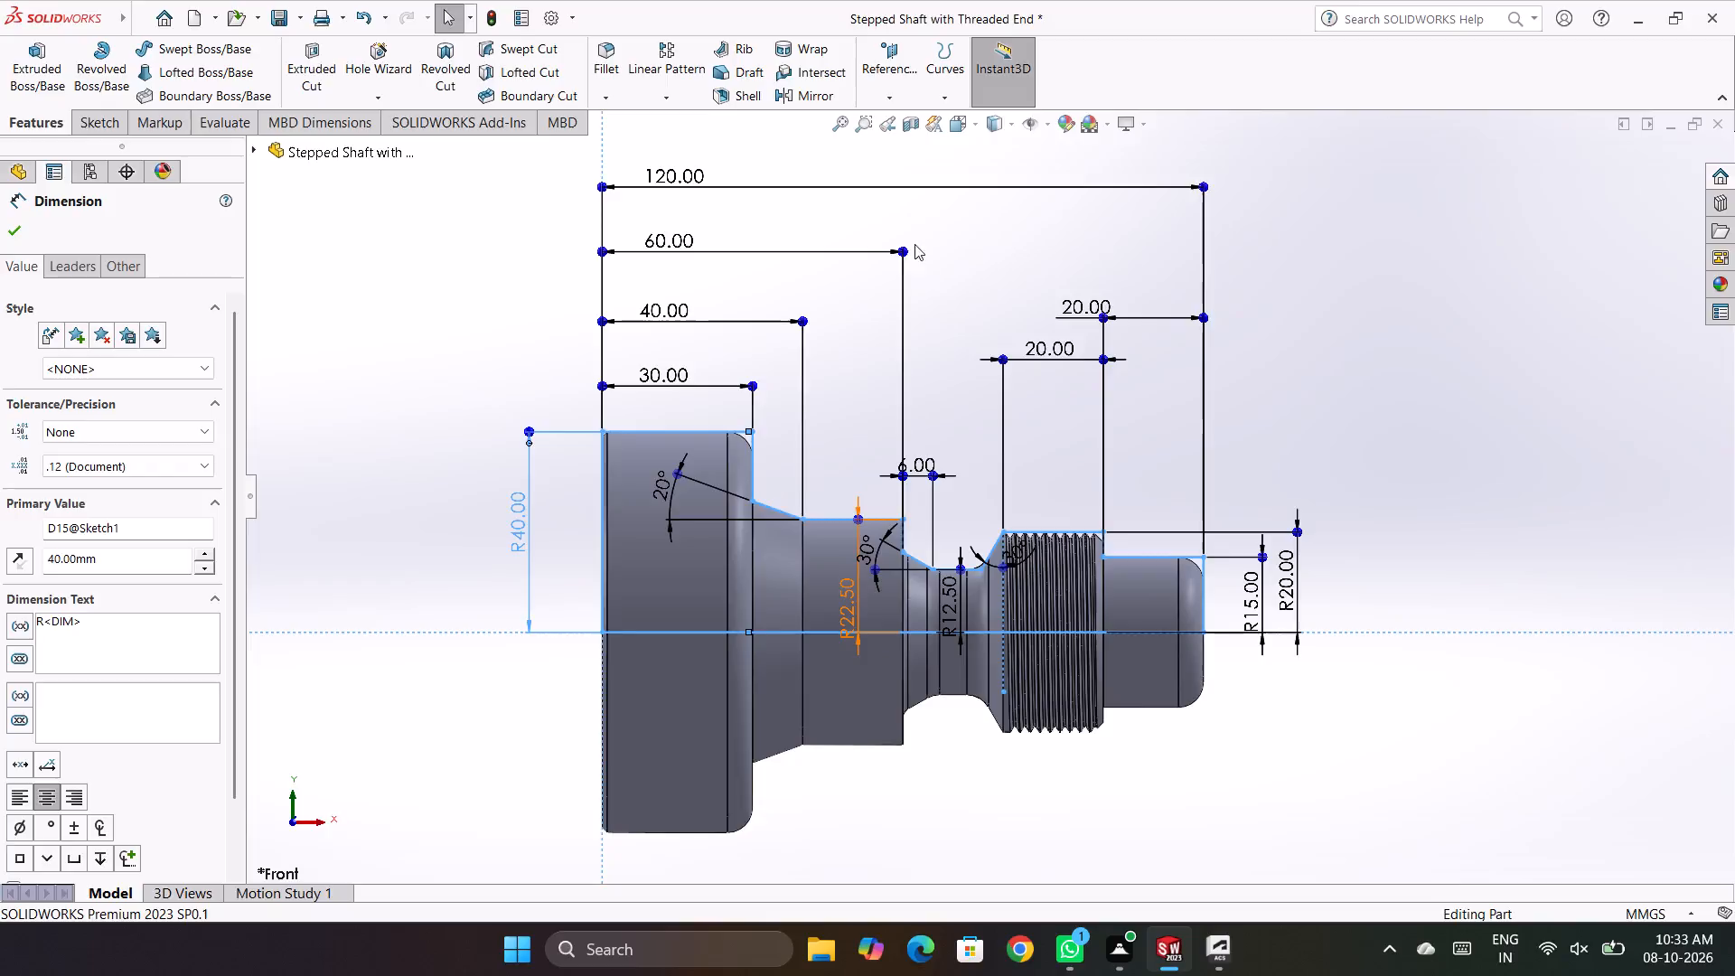
key(Escape)
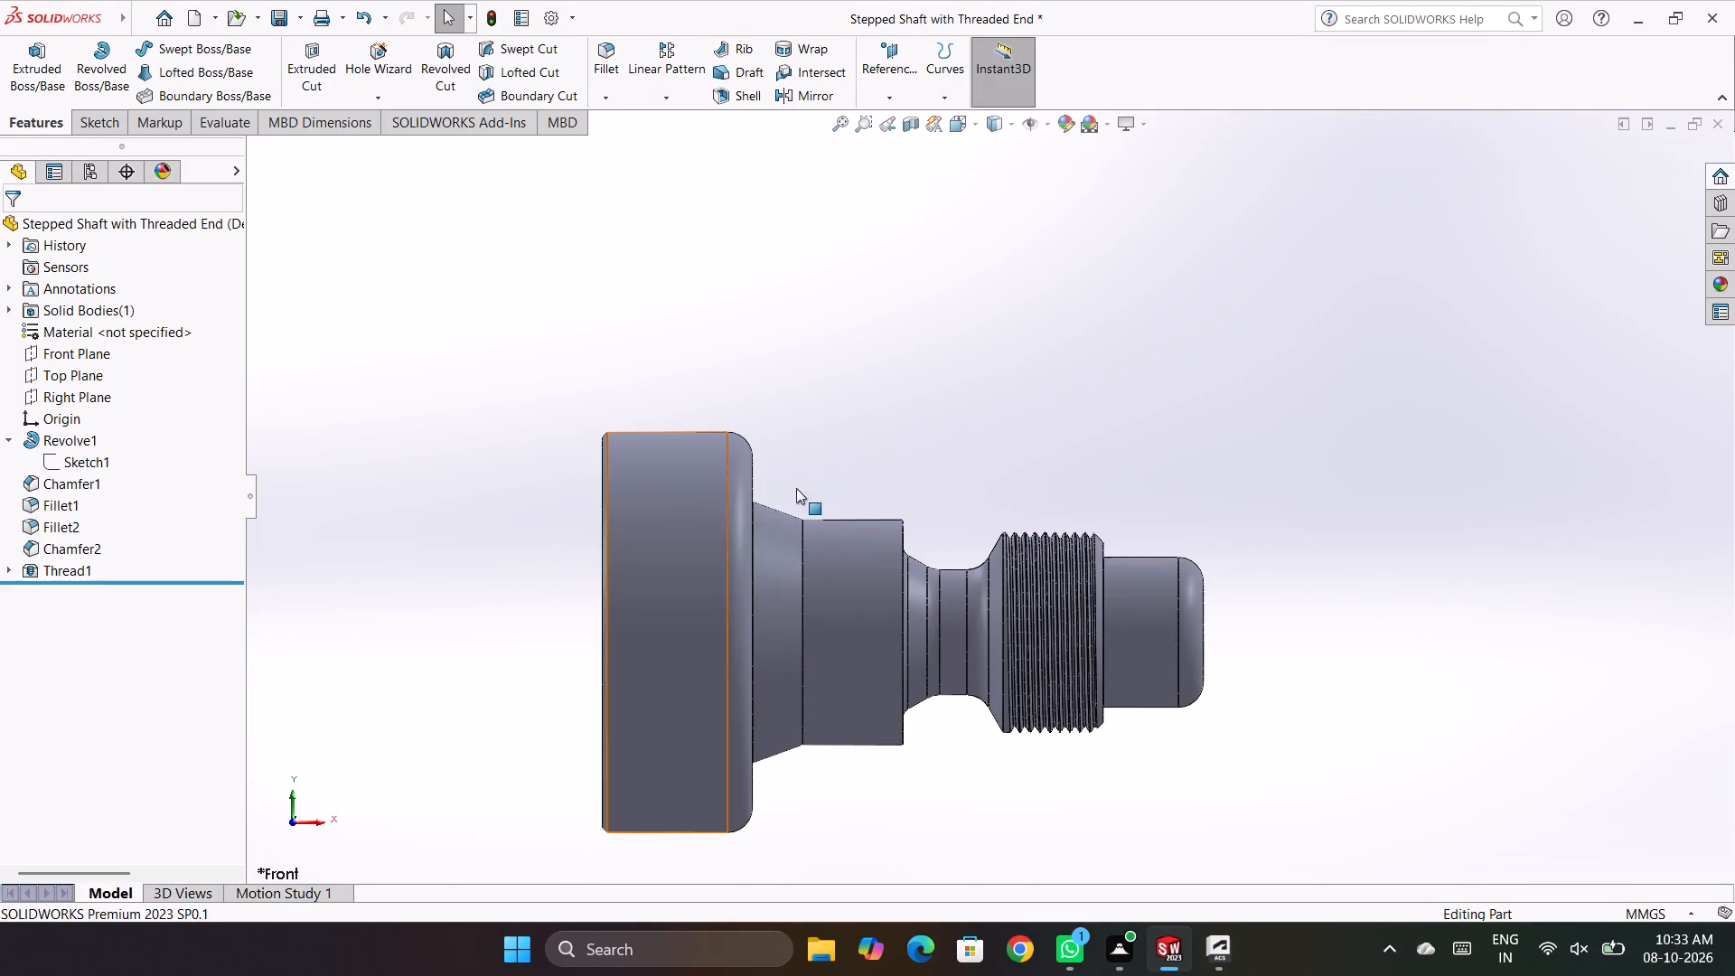
Show the revolve sketch's dimensions again and save the part.
click(98, 461)
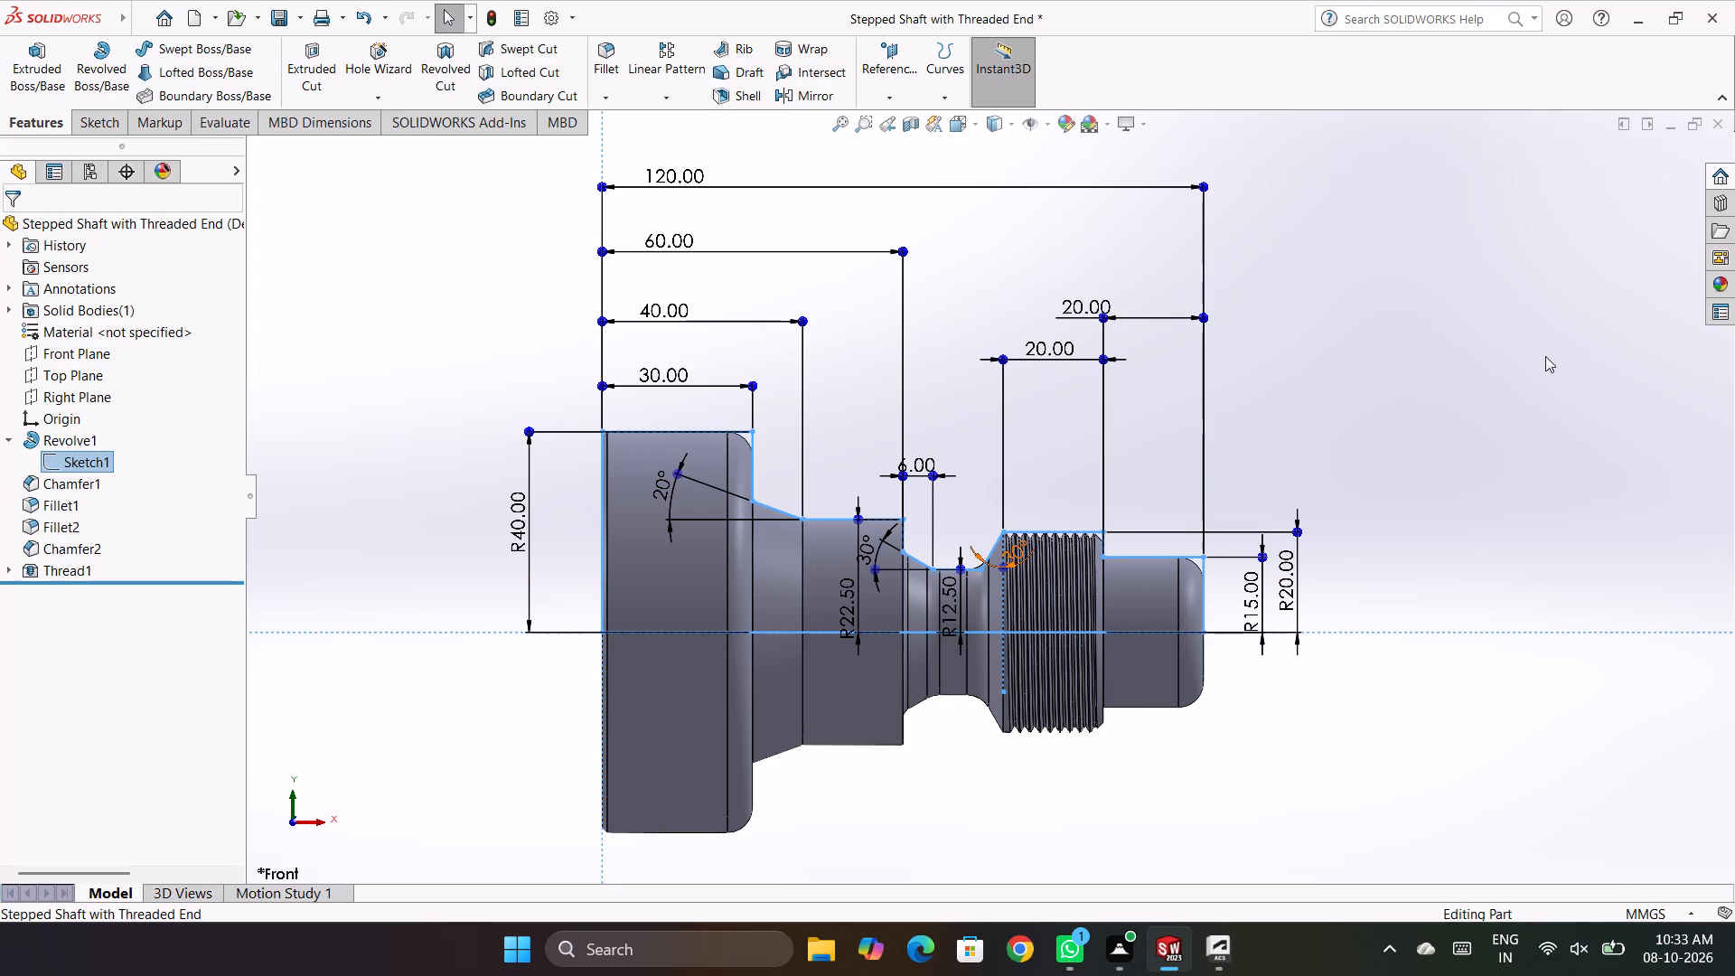
key(ctrl+s)
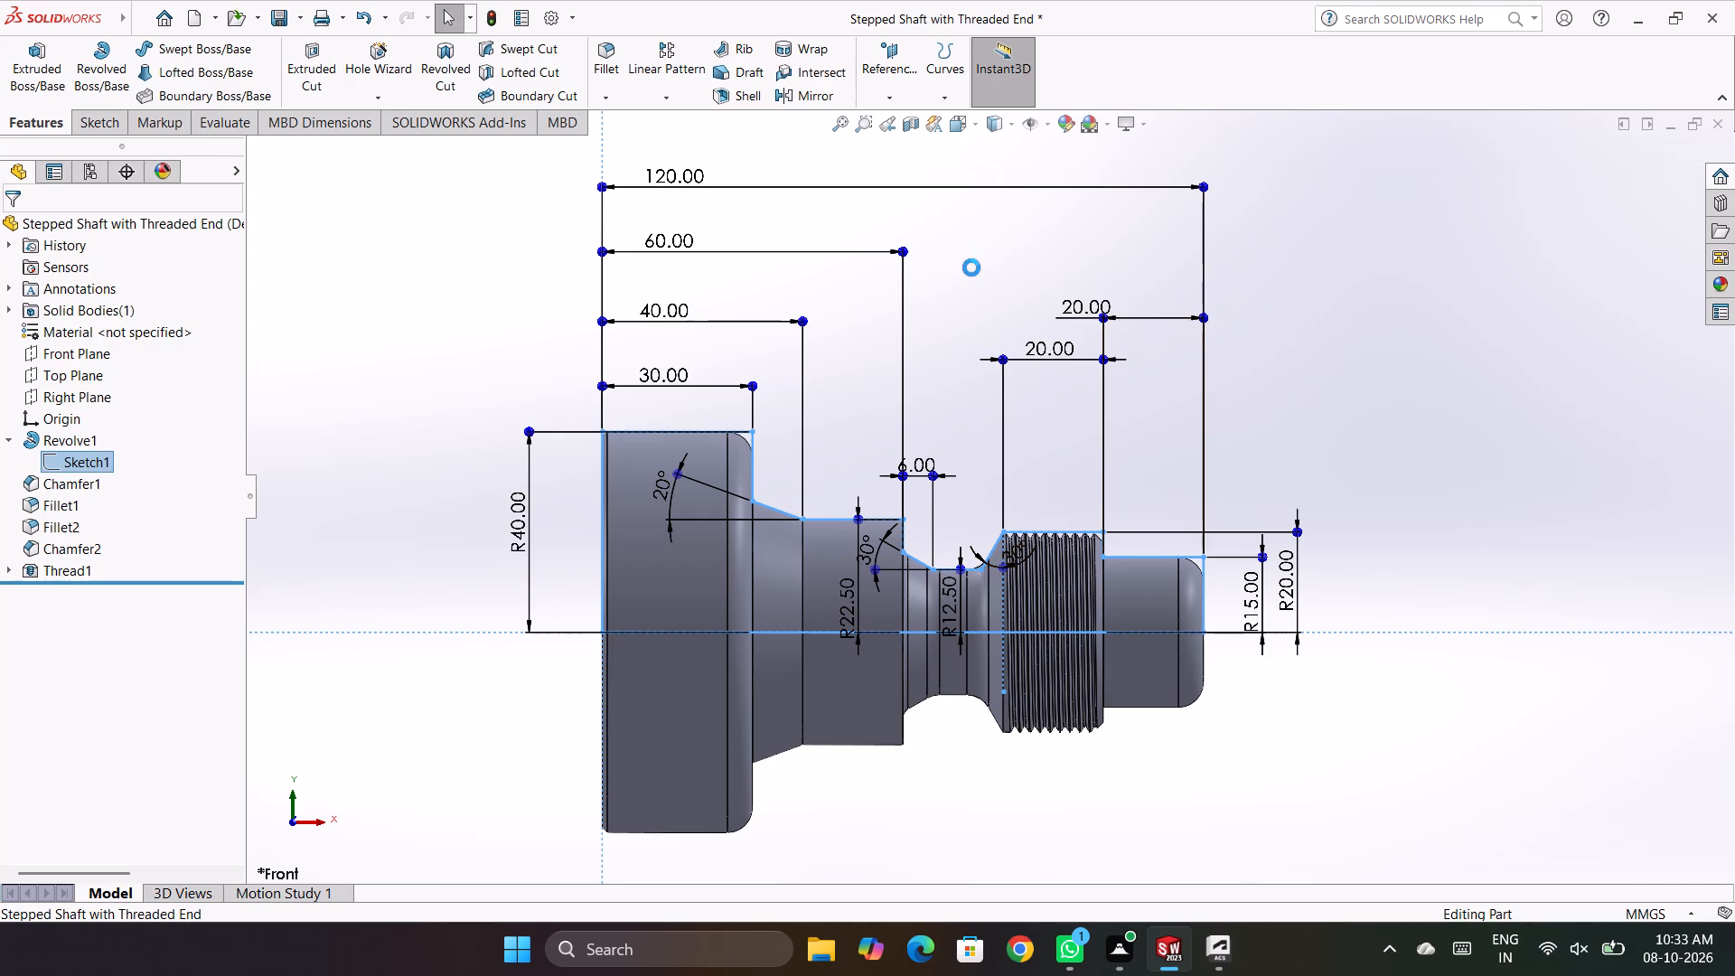
Export the dimensioned front view as an Adobe PDF named Stepped Shaft with Threaded End, then view and close the exported file.
click(297, 17)
click(339, 75)
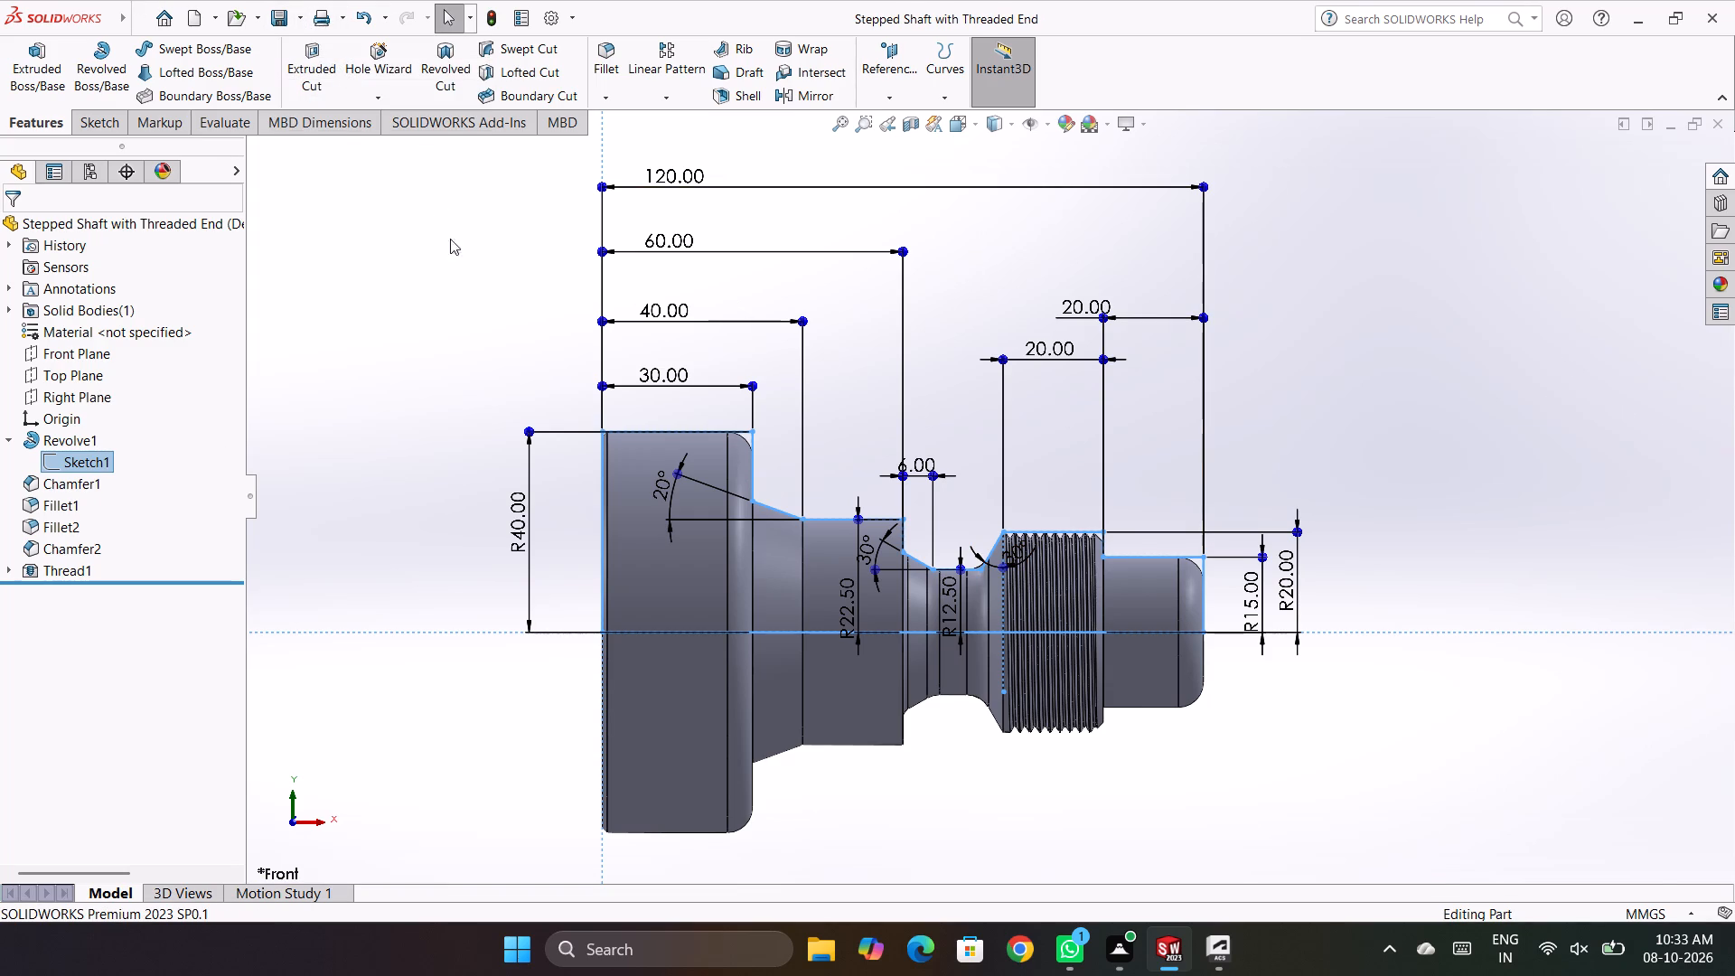
click(934, 616)
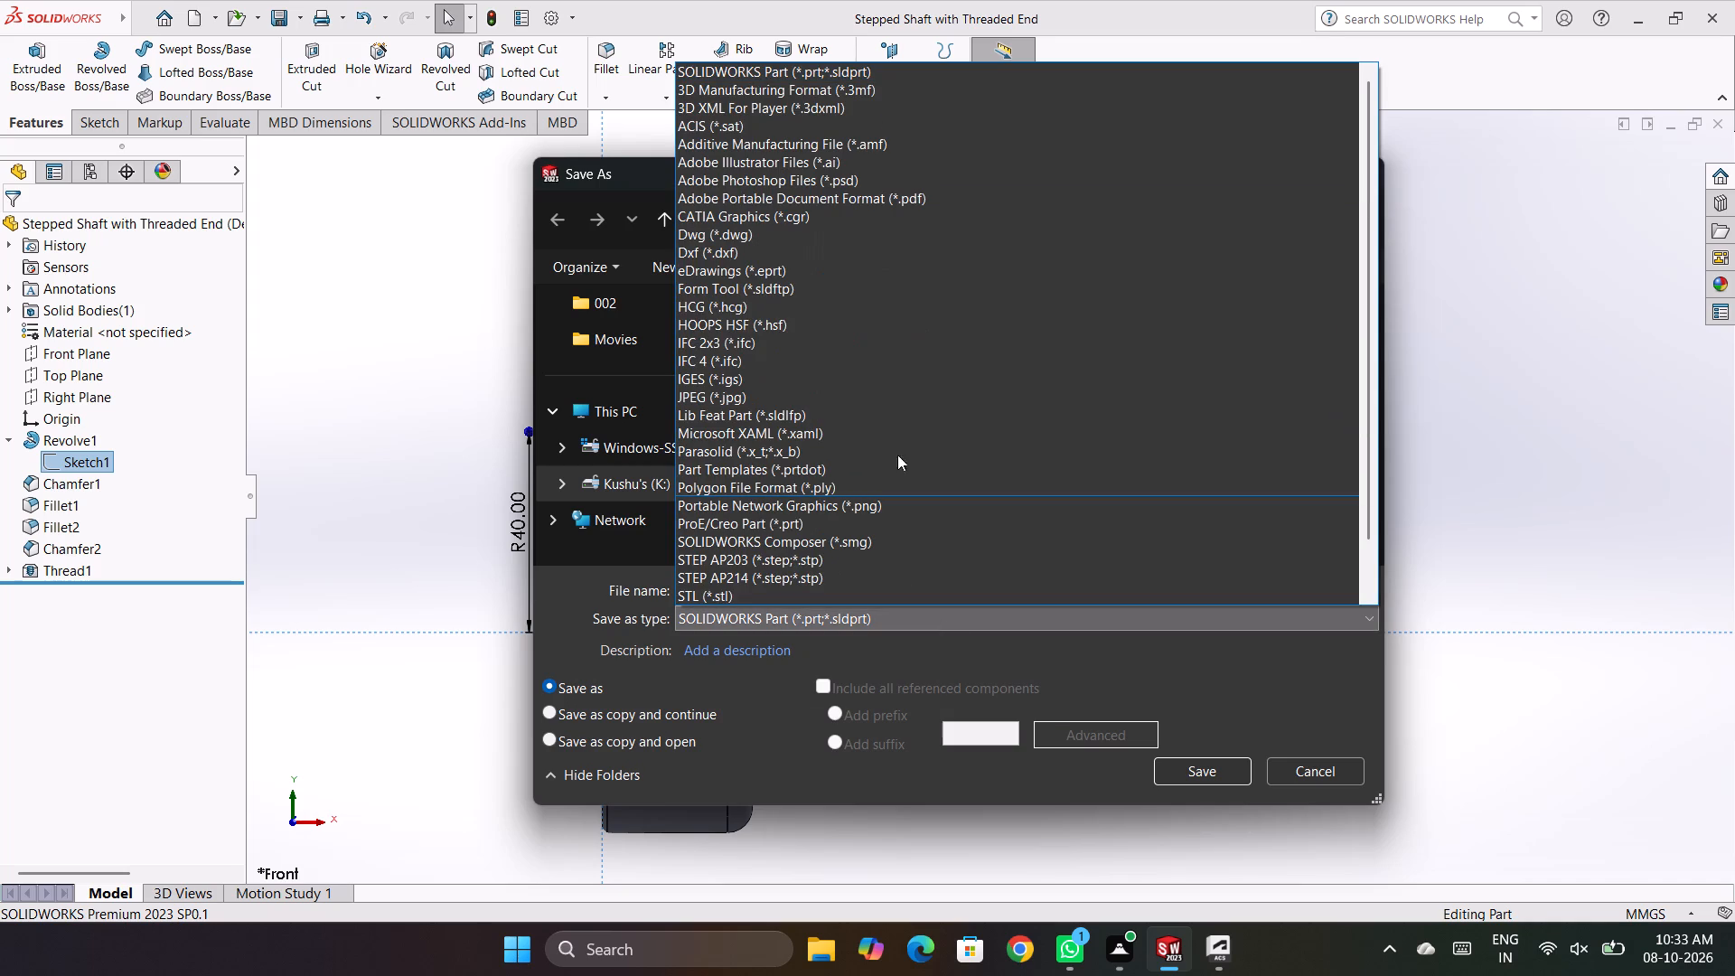
click(904, 198)
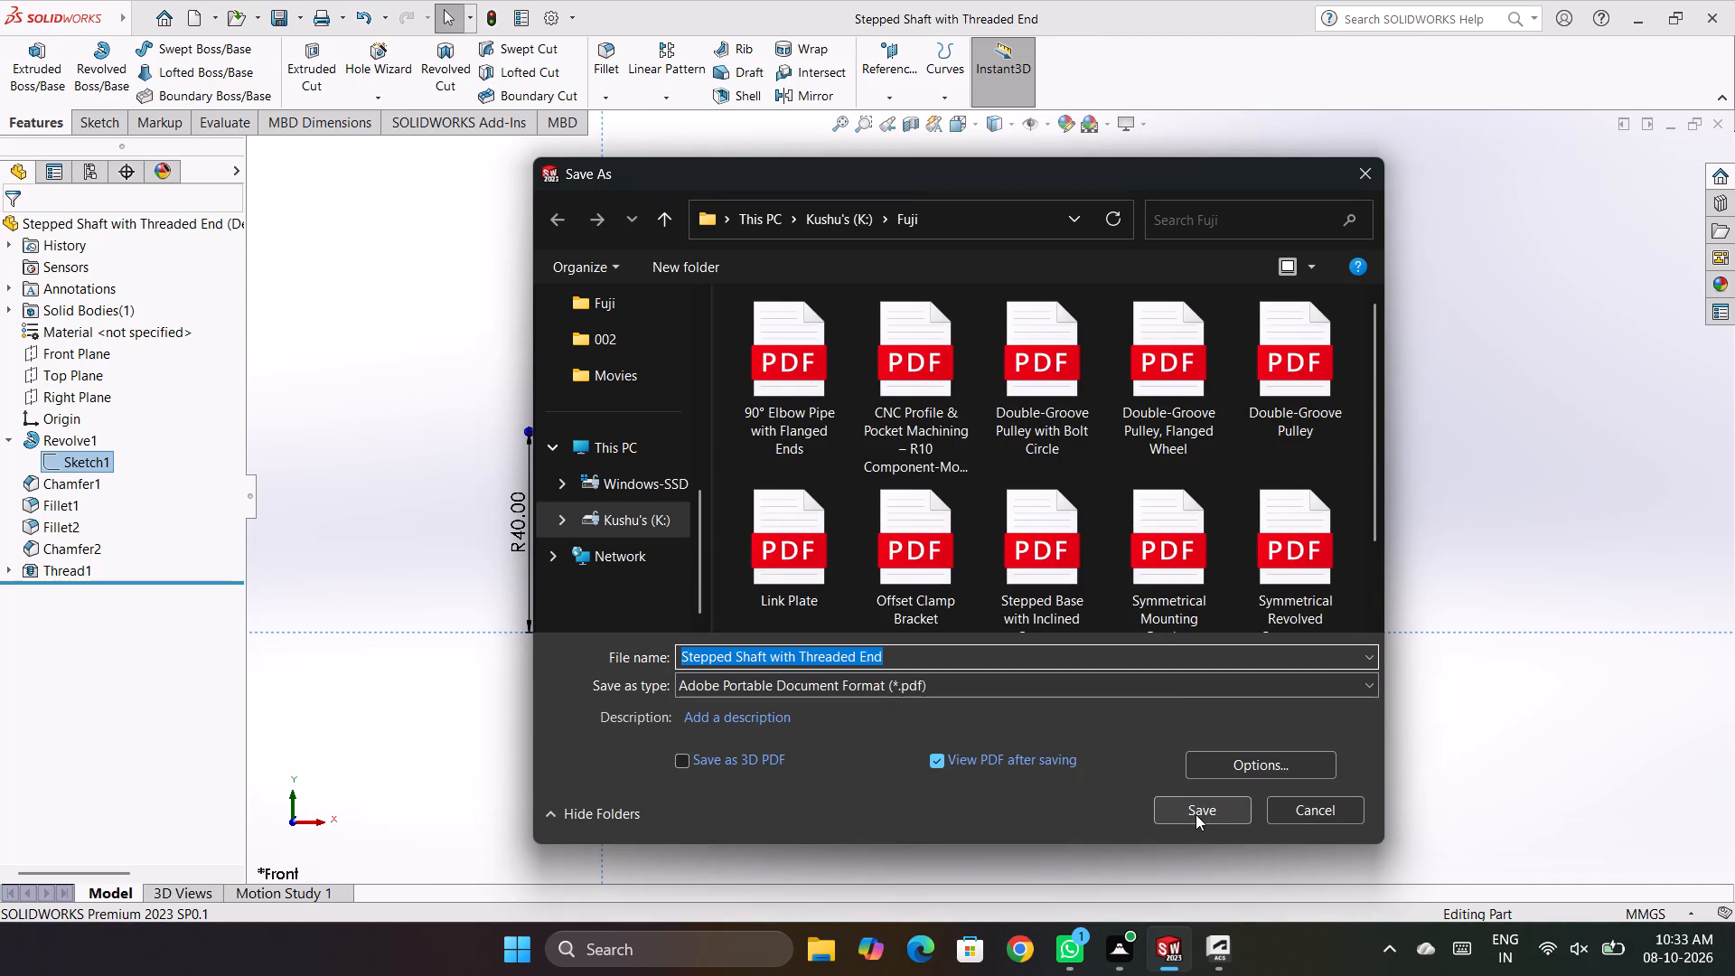
click(1196, 815)
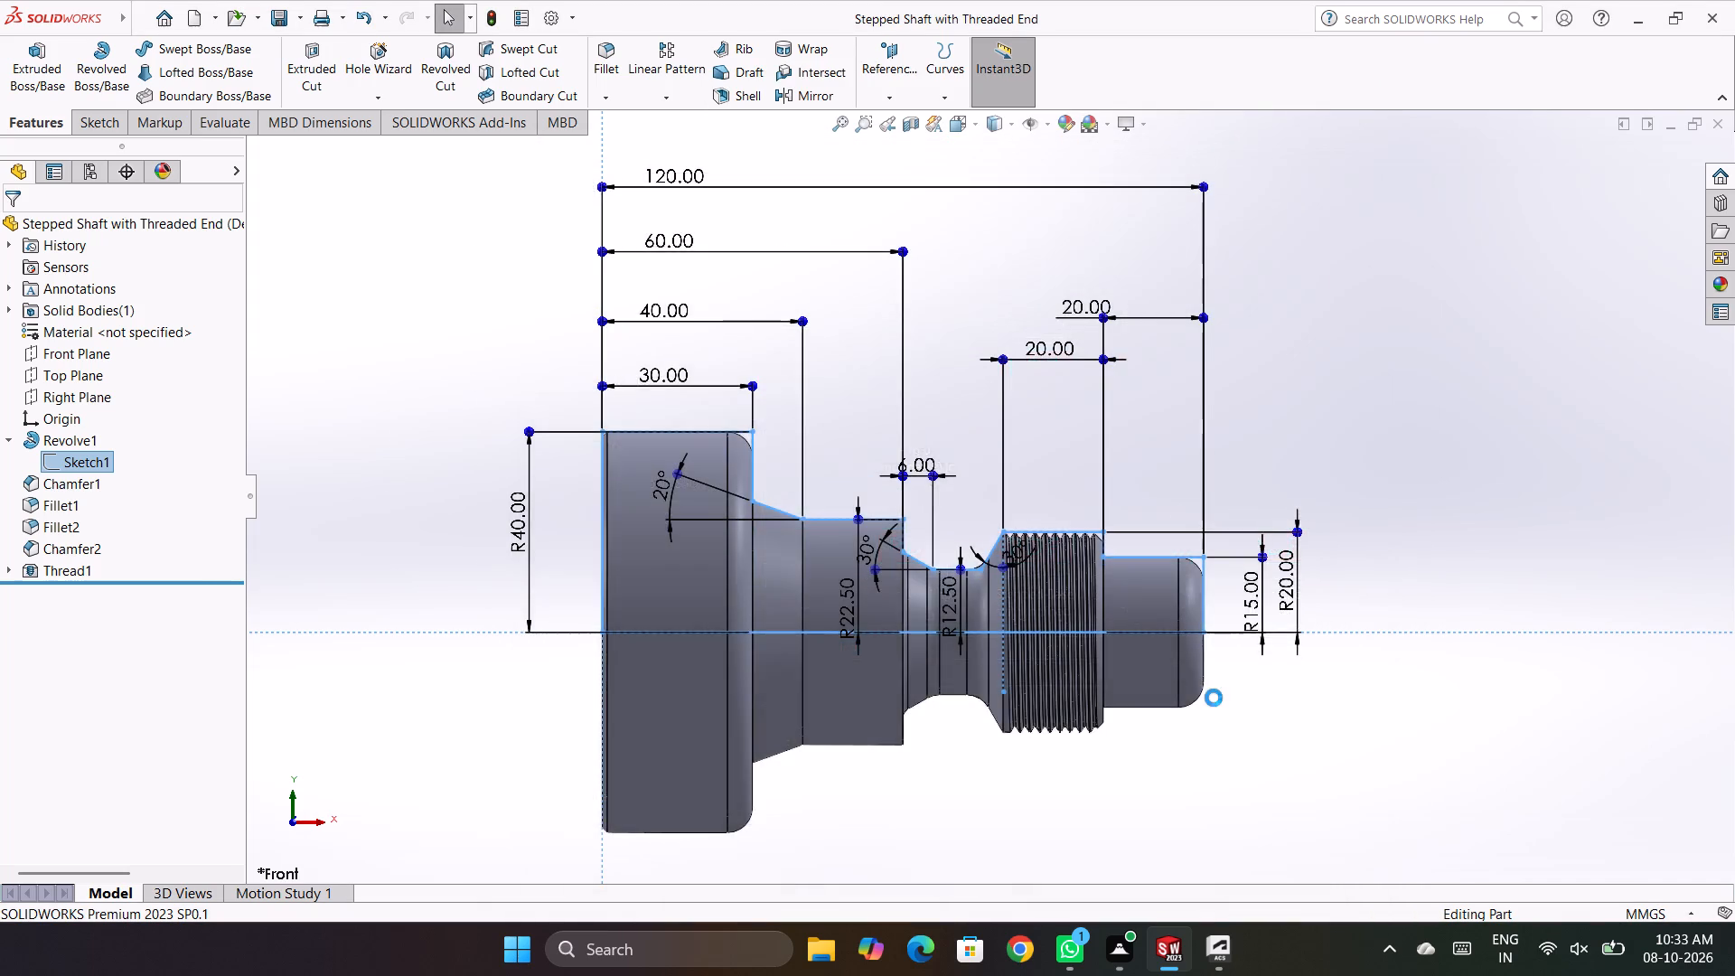
scroll(1138, 577, up, 1)
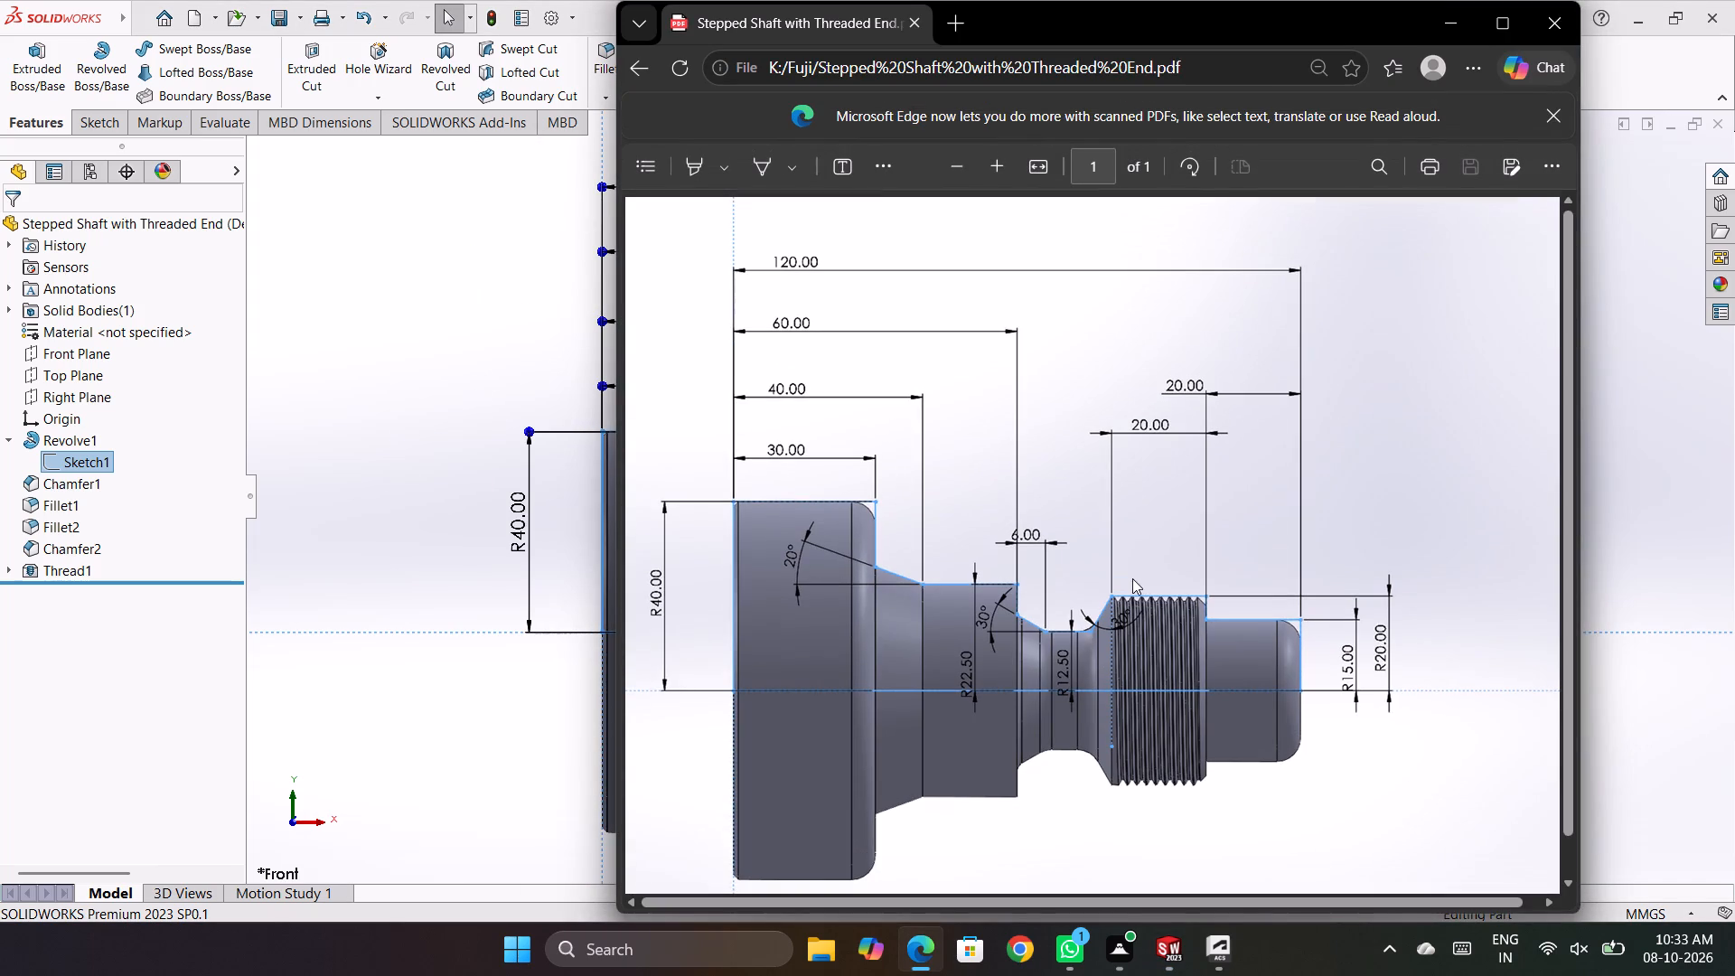
click(1559, 37)
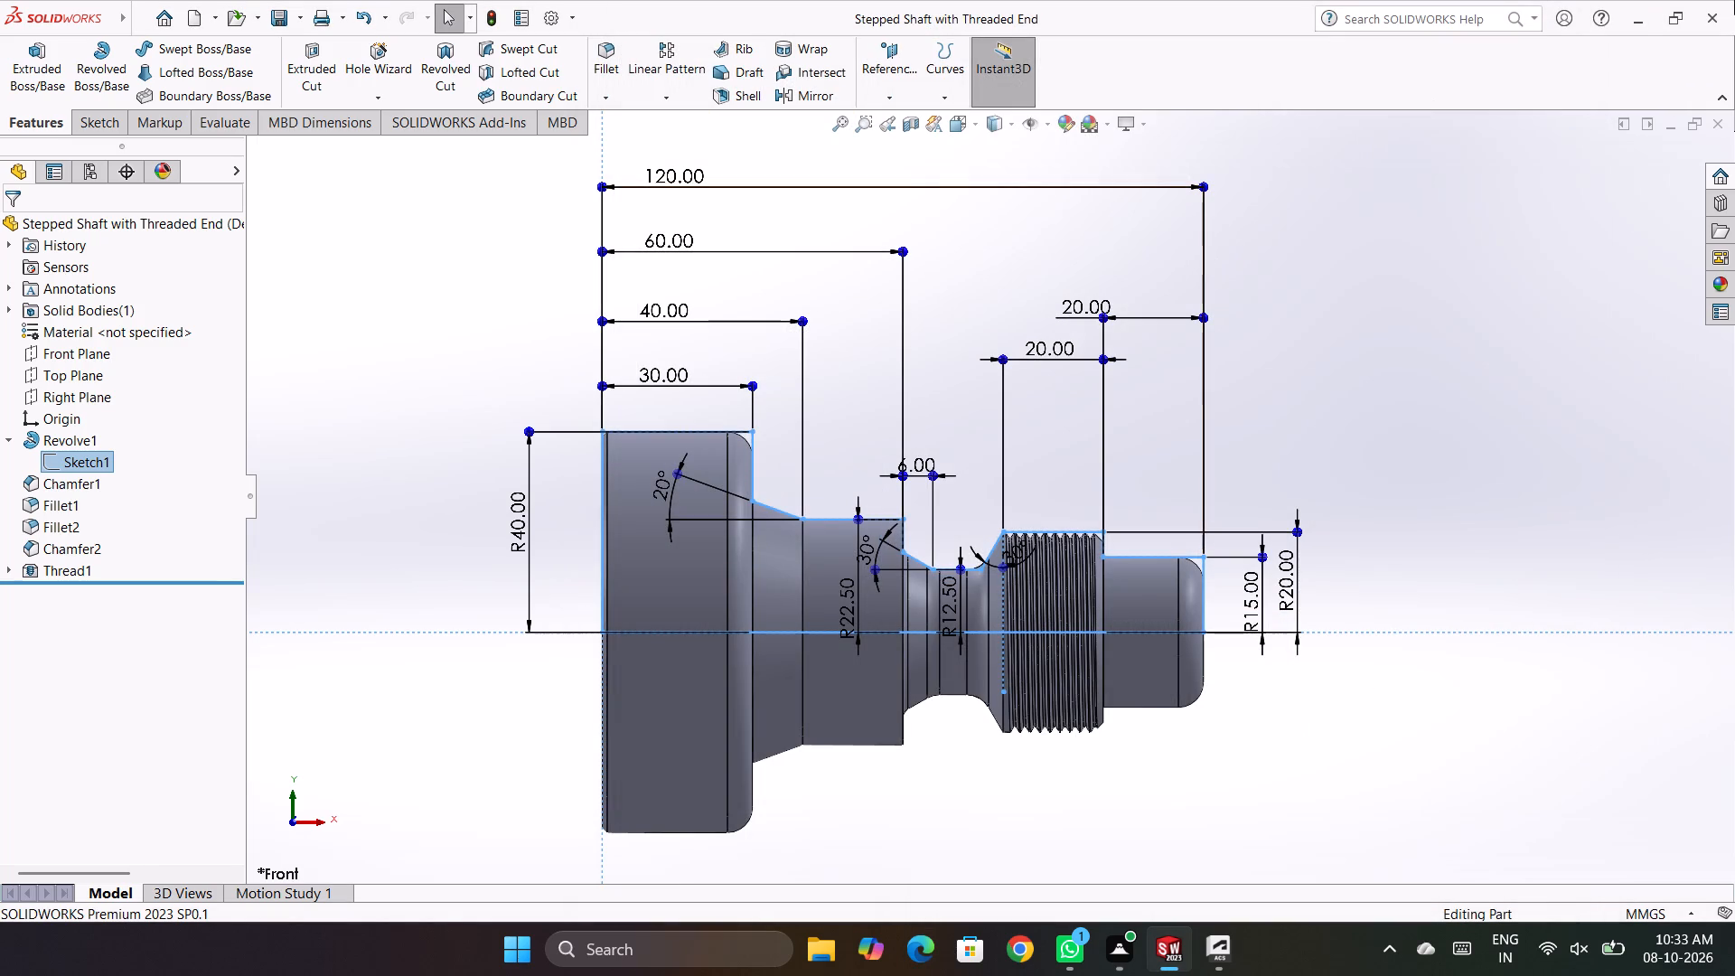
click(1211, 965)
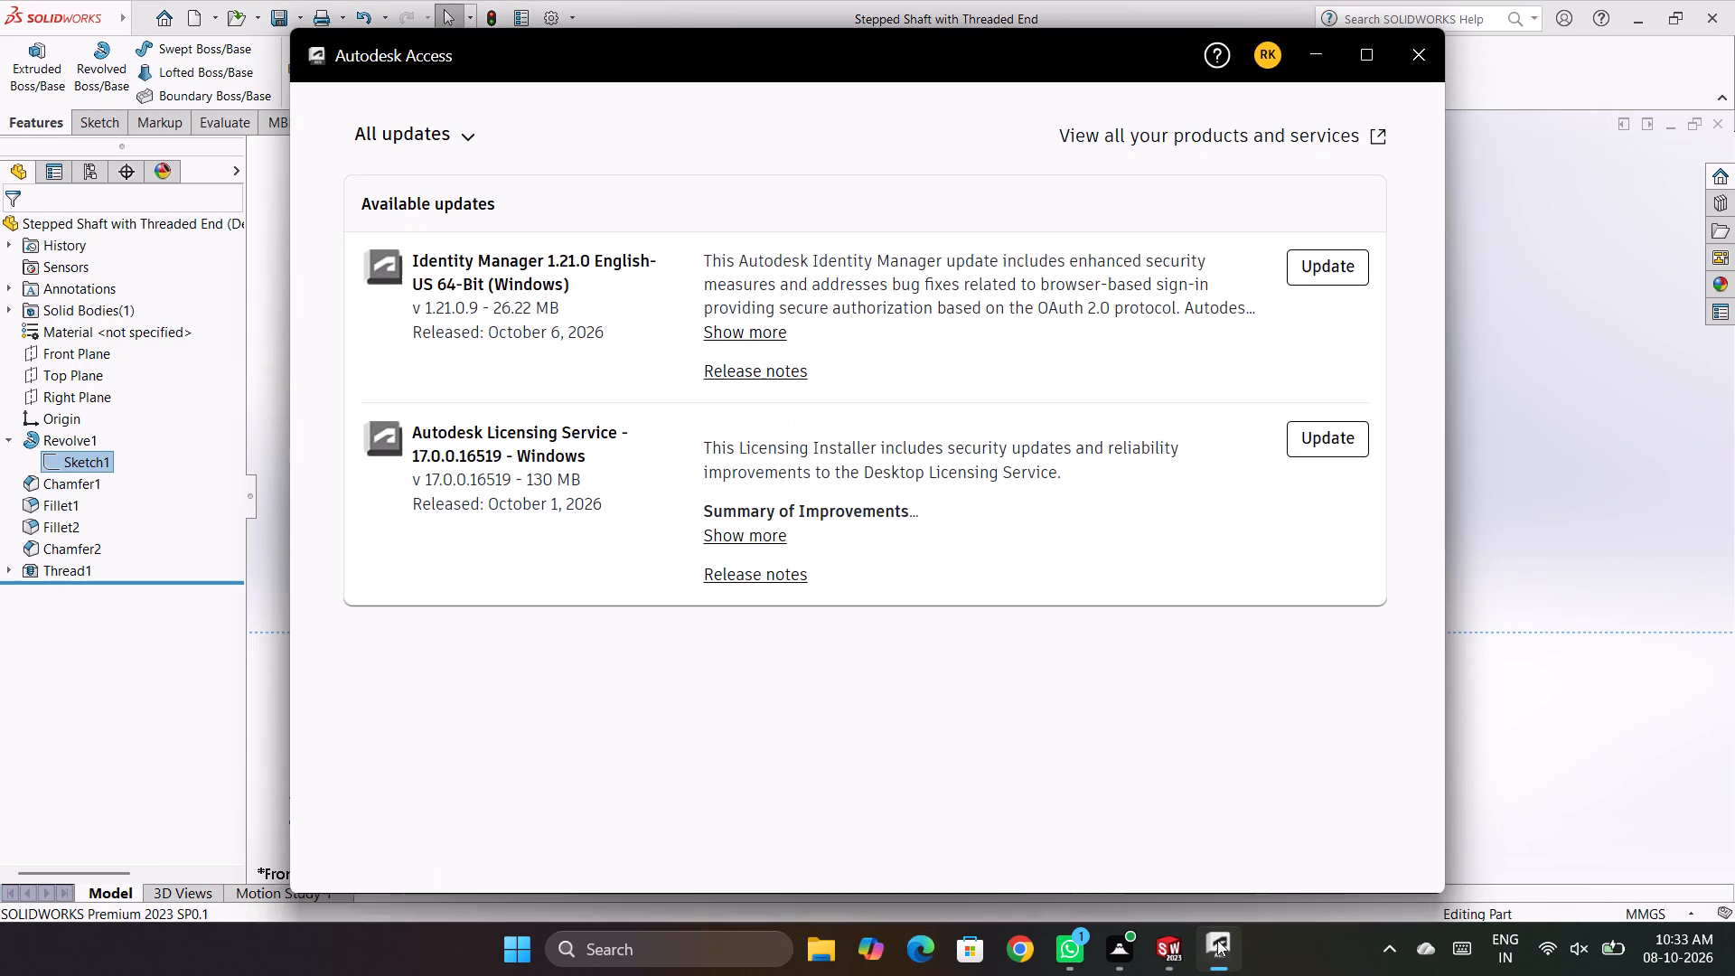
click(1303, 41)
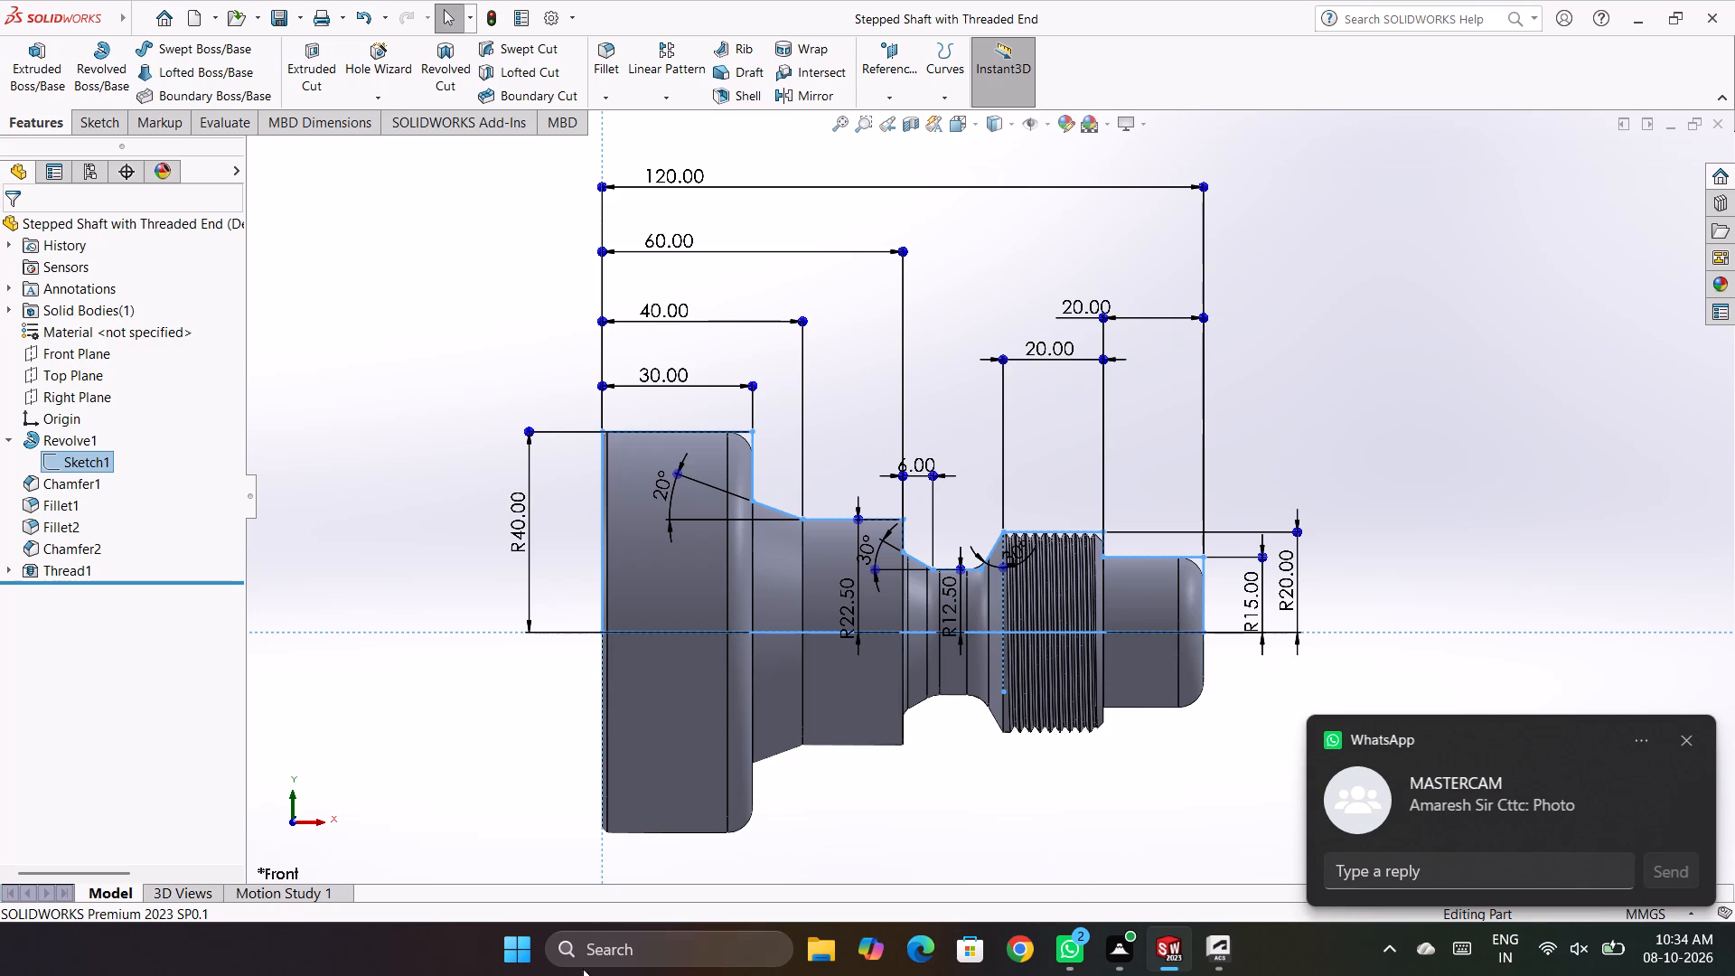
Launch Mastercam 2026.
click(530, 951)
scroll(781, 642, down, 2)
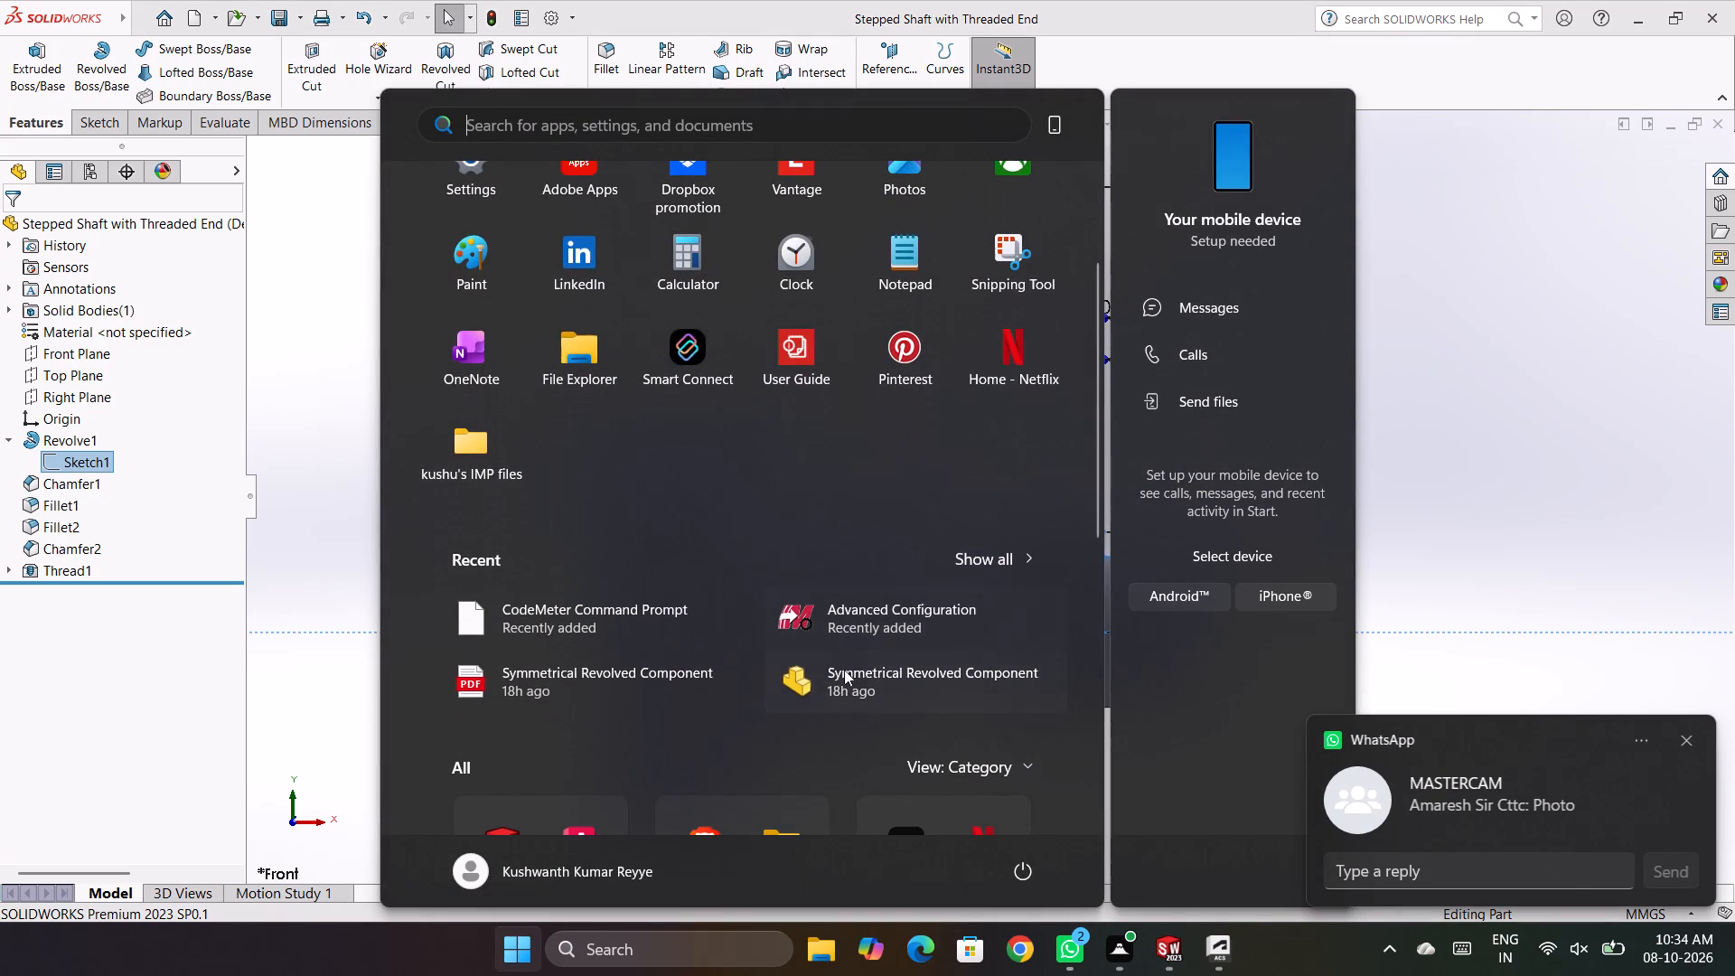
scroll(926, 616, down, 2)
scroll(837, 616, down, 1)
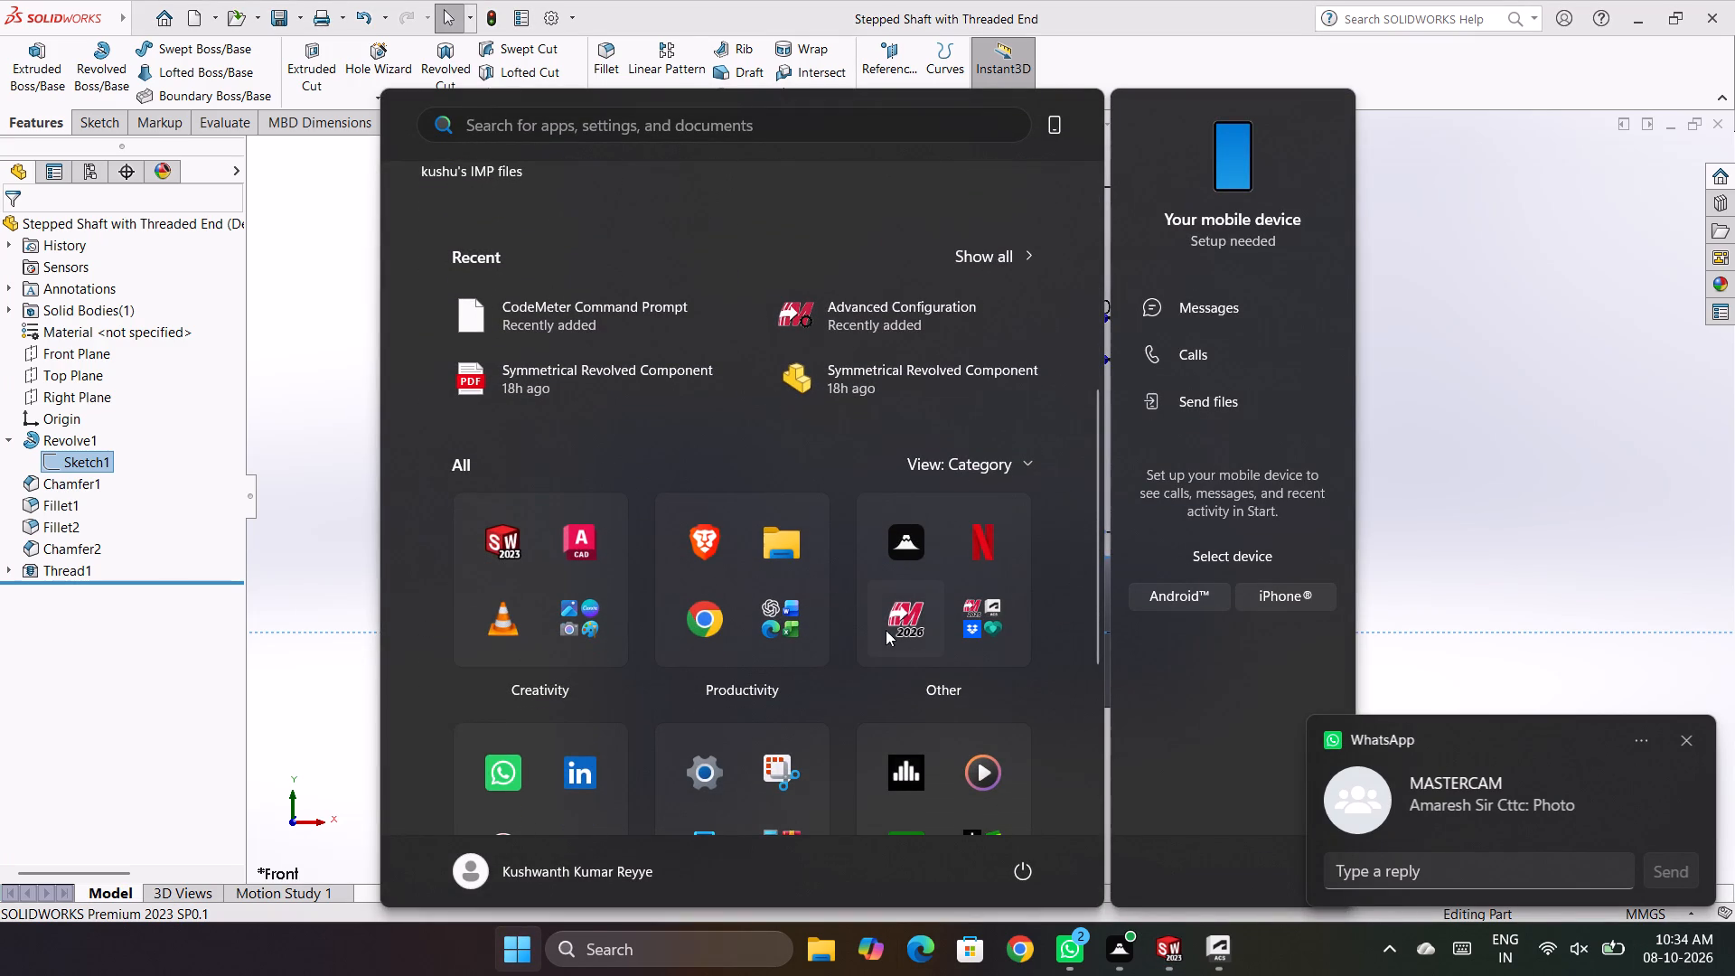
click(917, 607)
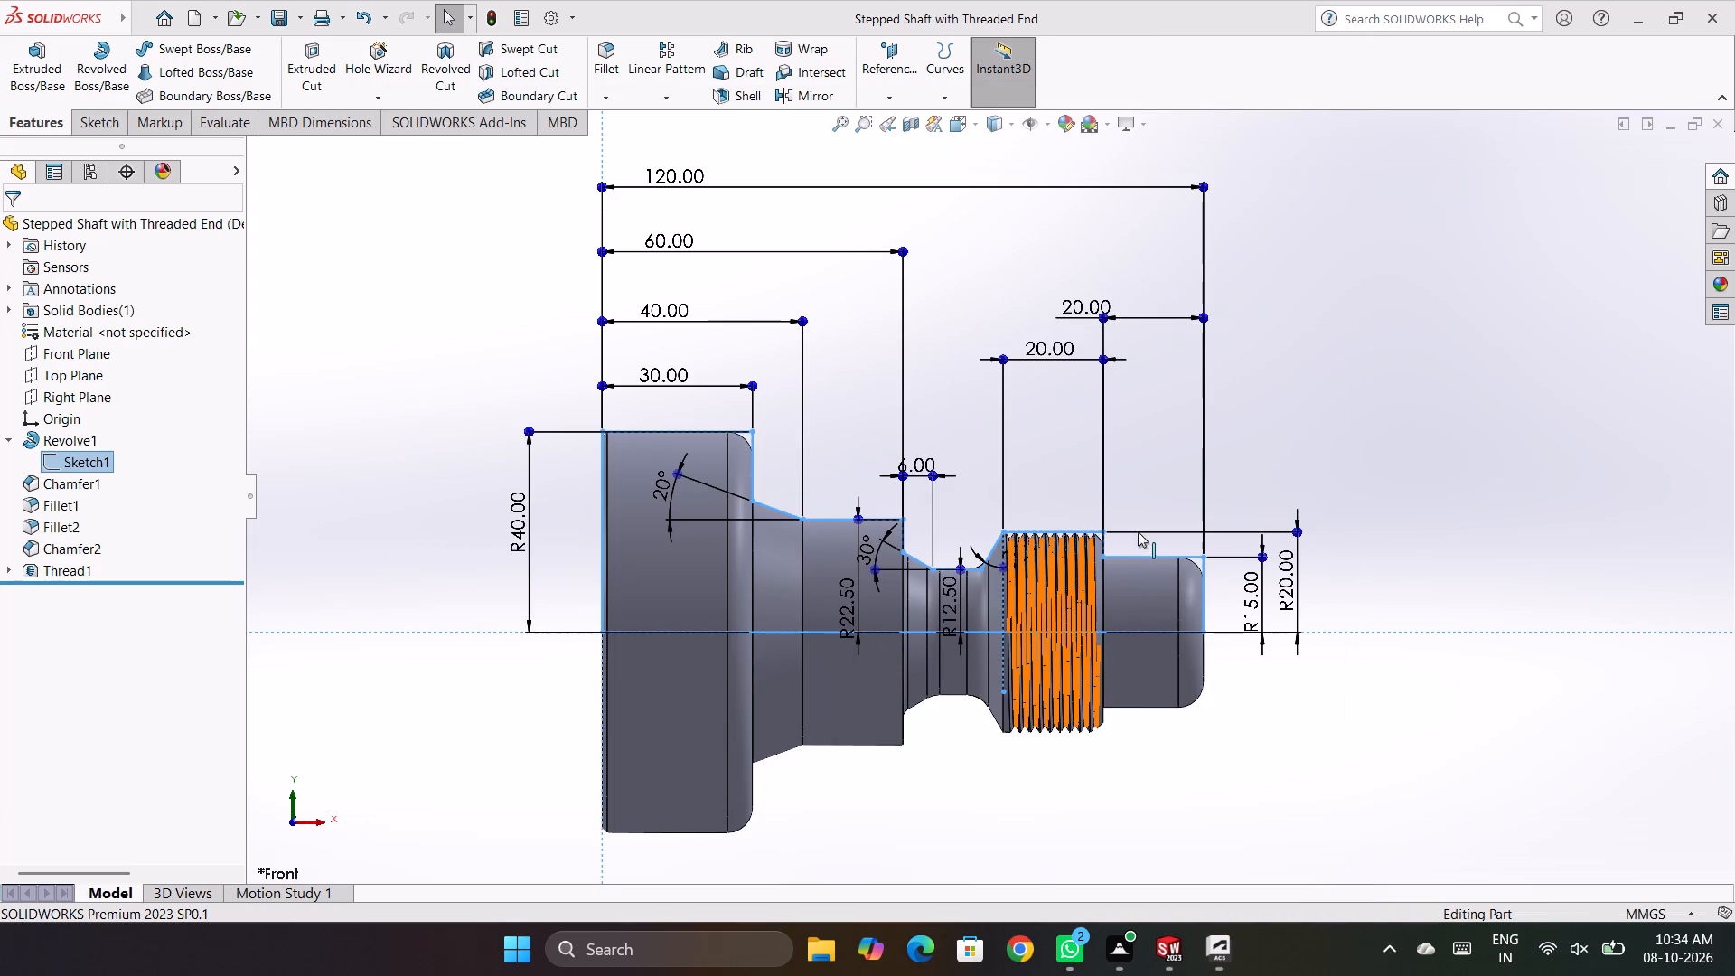
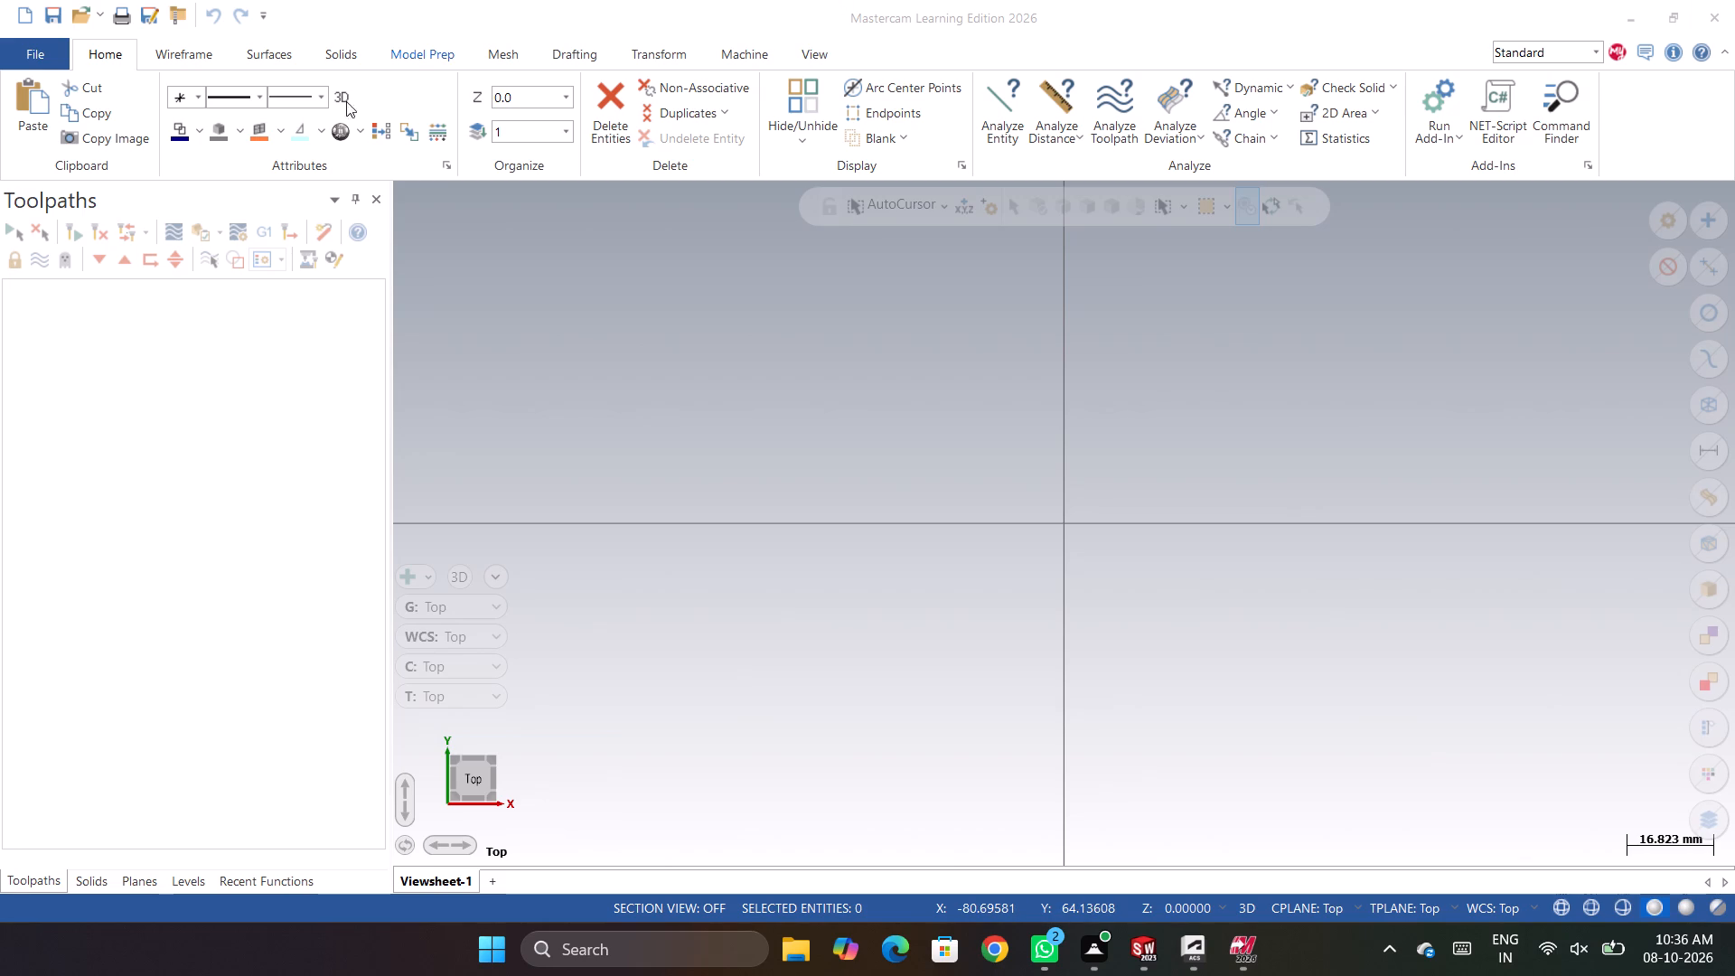
Set the line width attribute for new geometry to a medium-thick solid line.
click(320, 93)
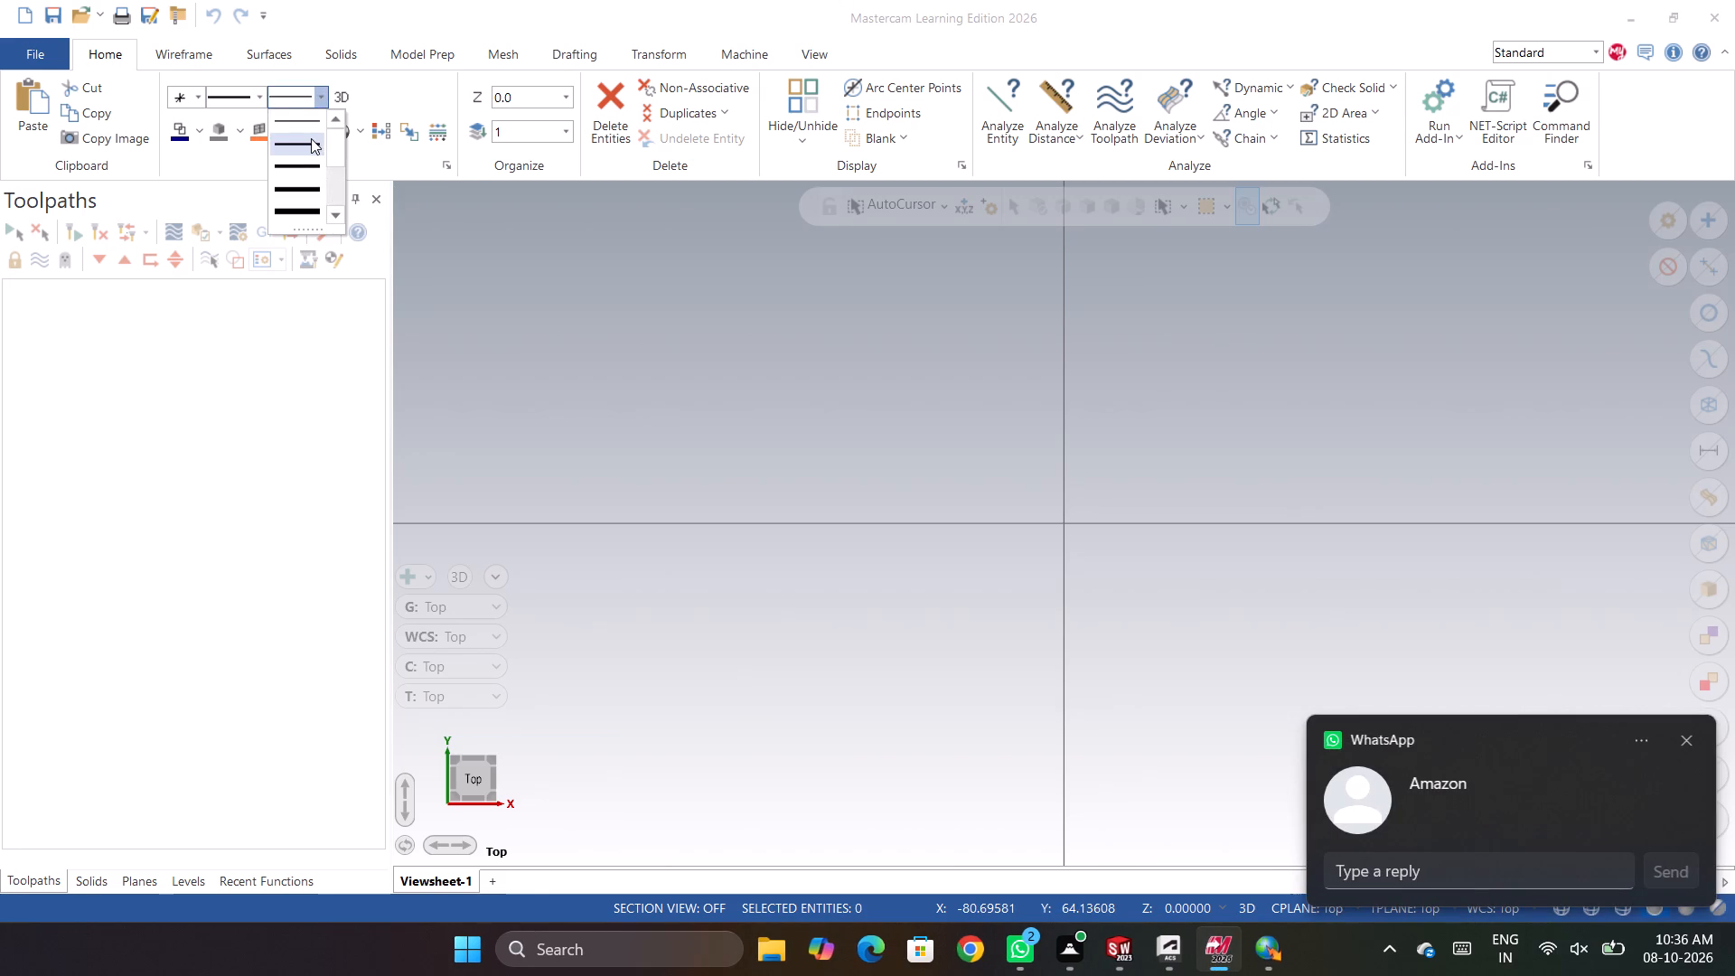
click(310, 164)
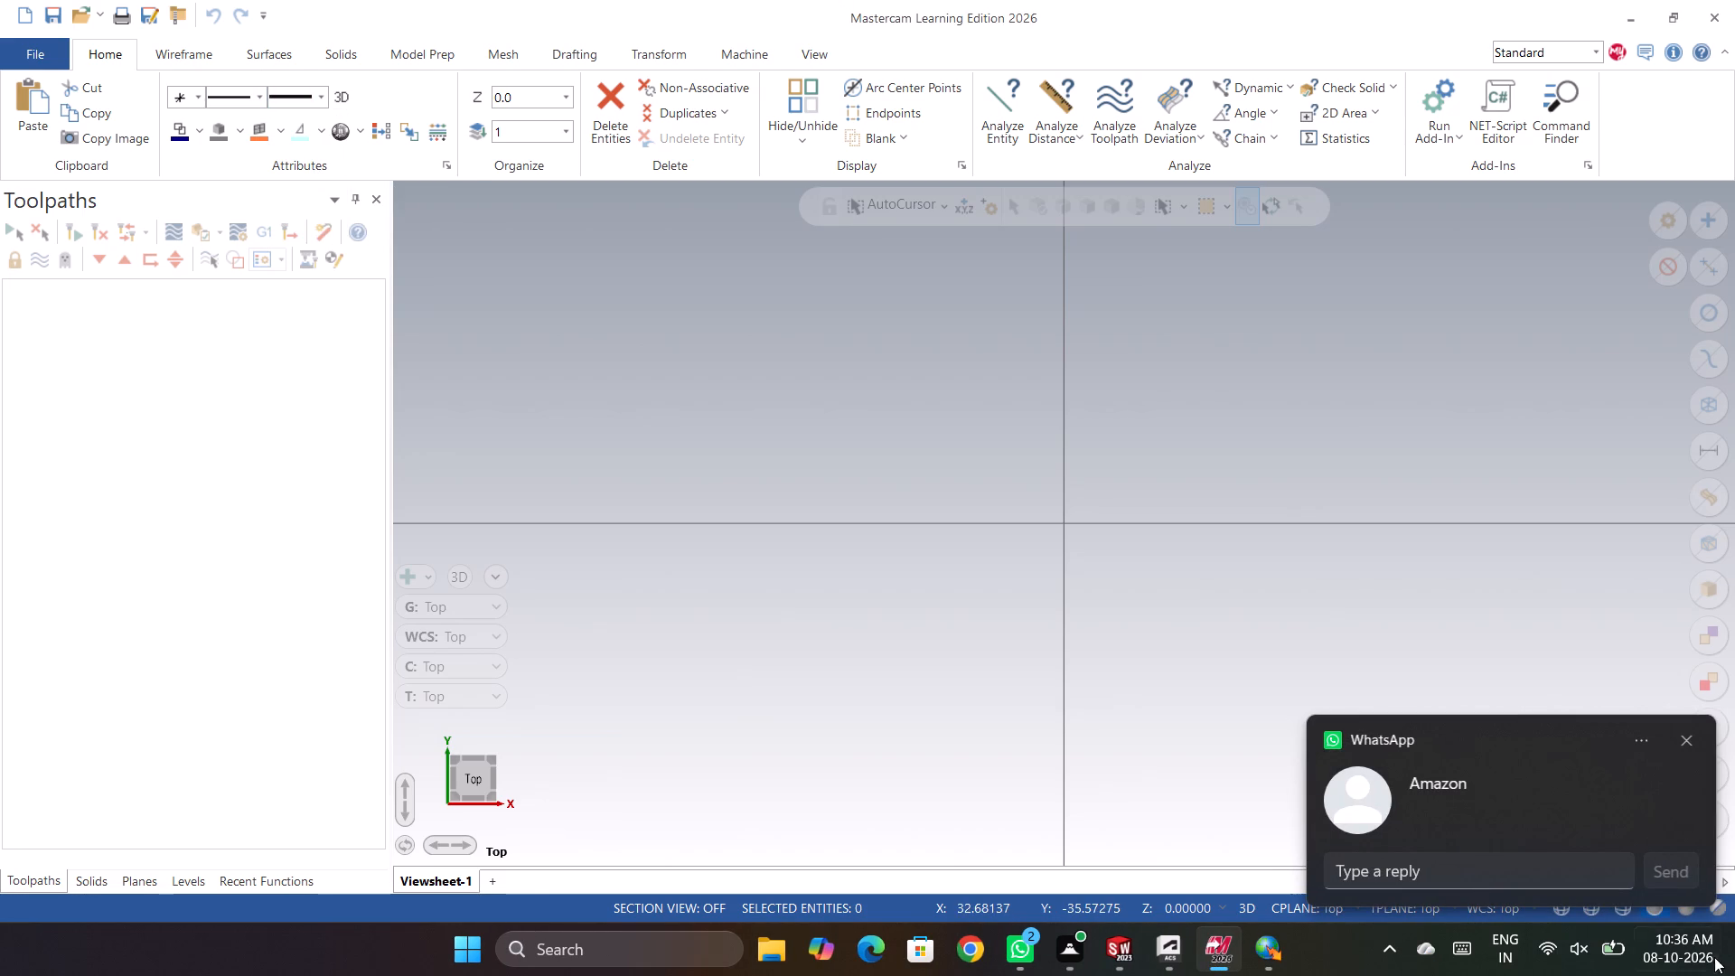
Bring up the wireframe tools for drawing geometry.
click(180, 60)
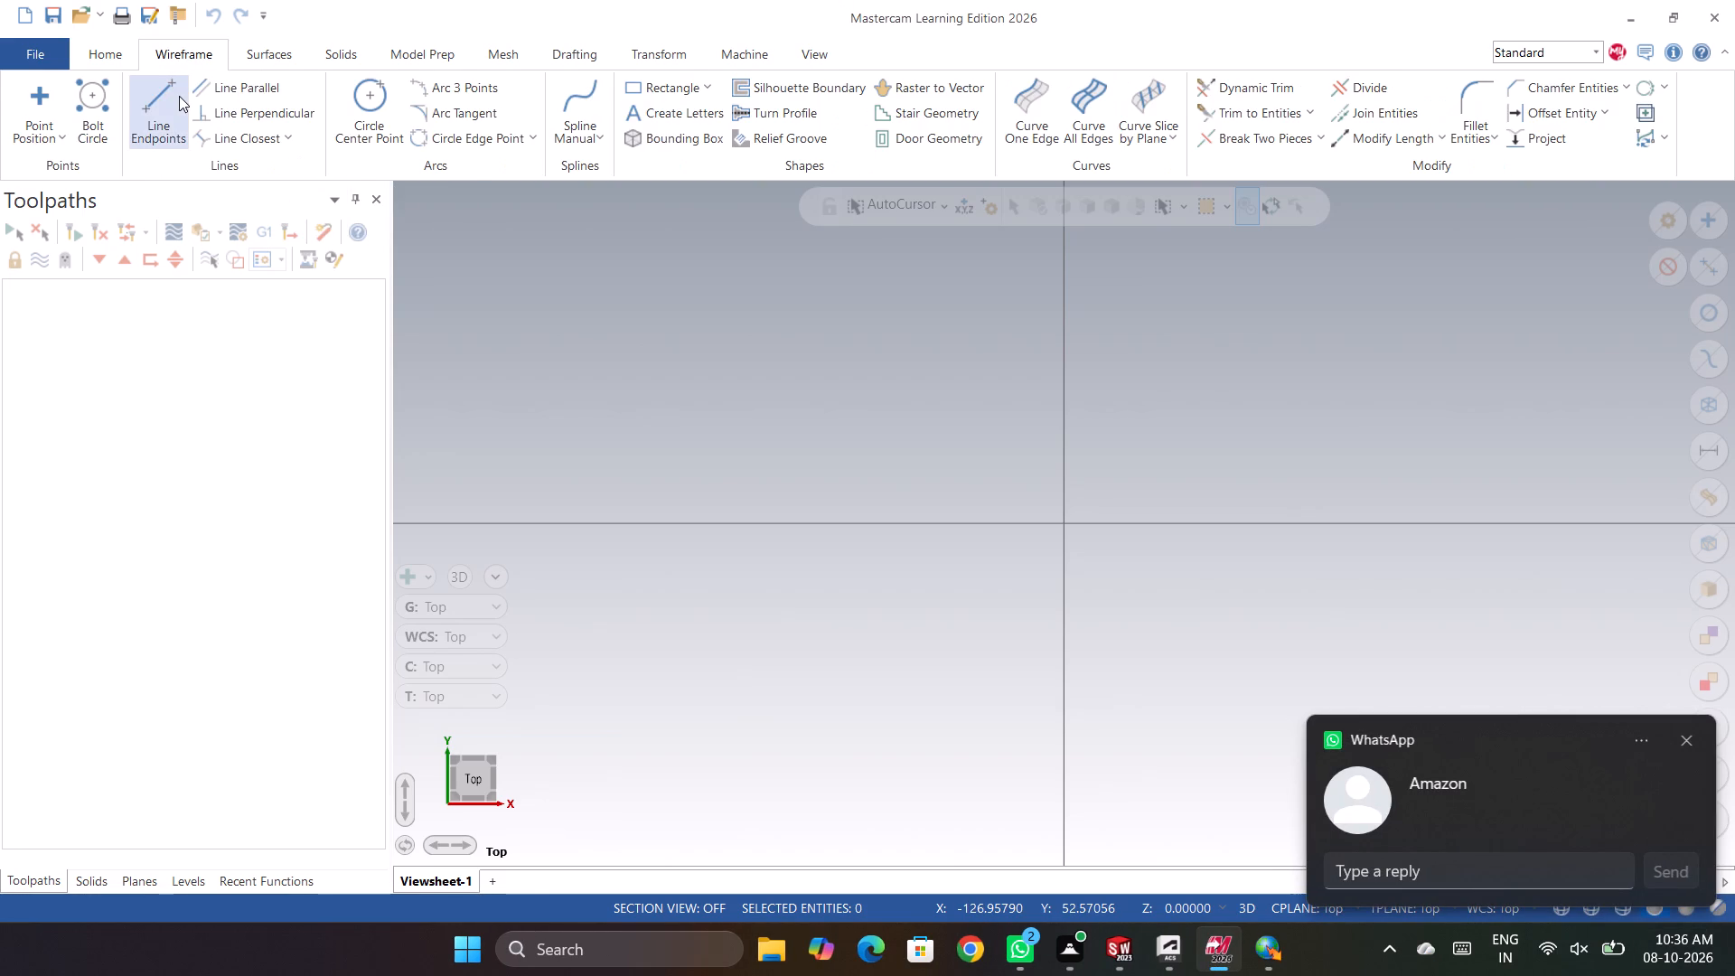
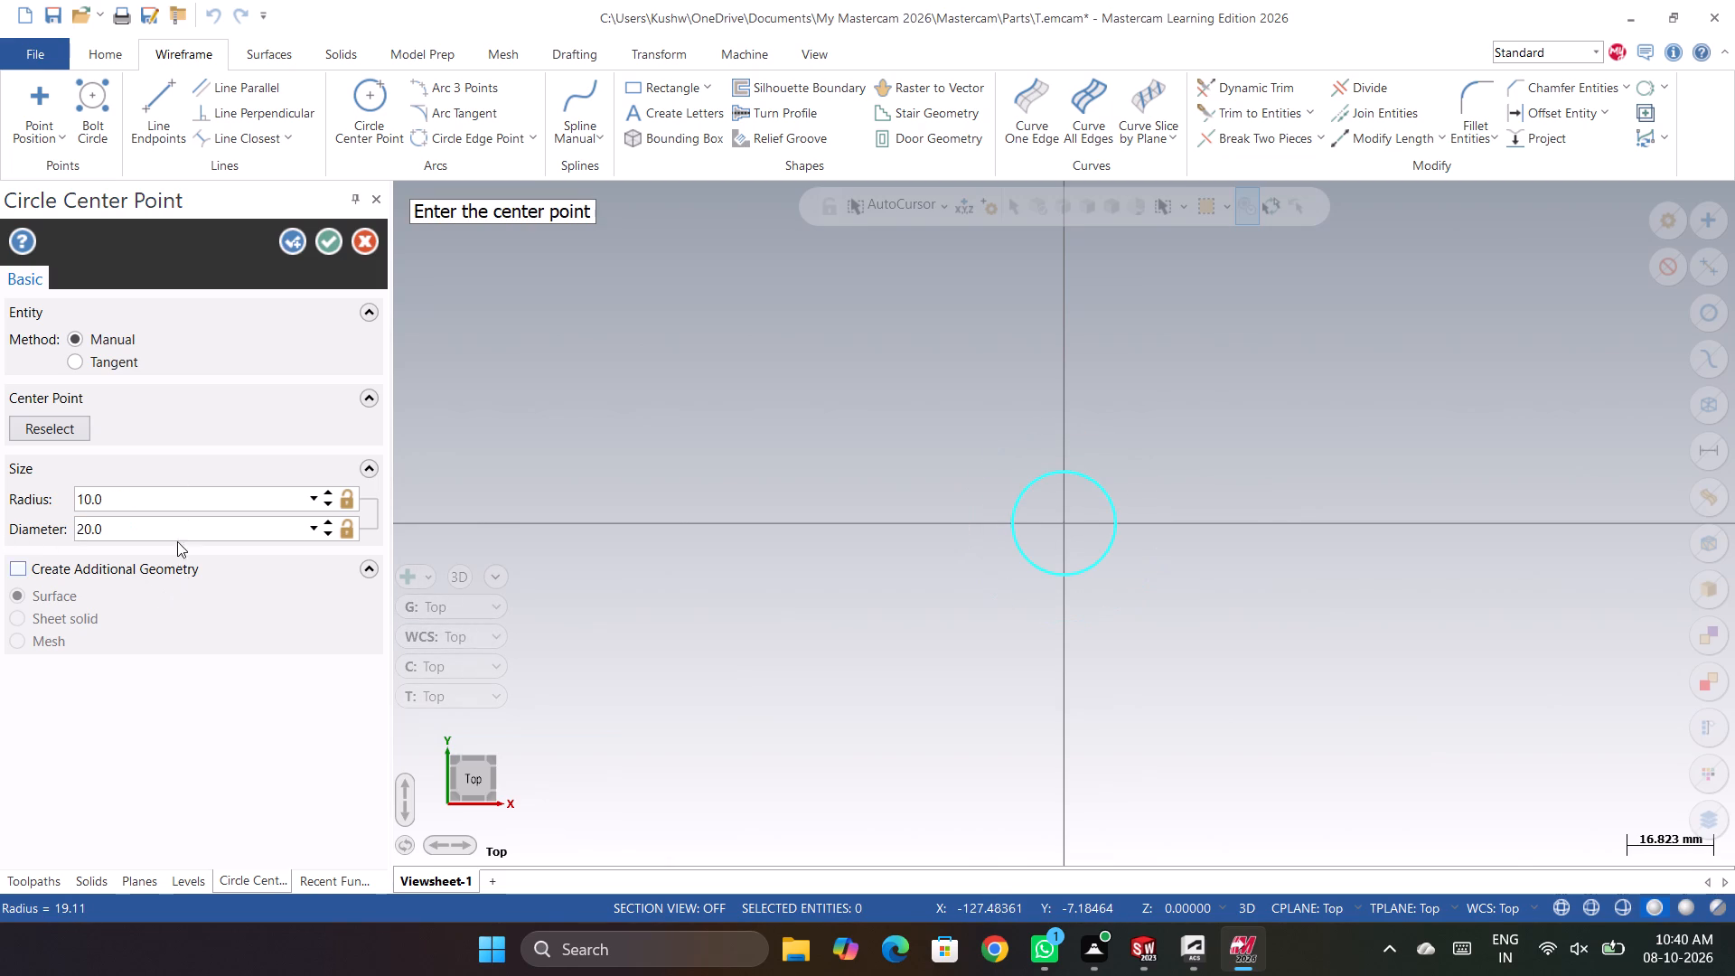
Accept the 20 mm diameter circle centred on the origin.
click(333, 246)
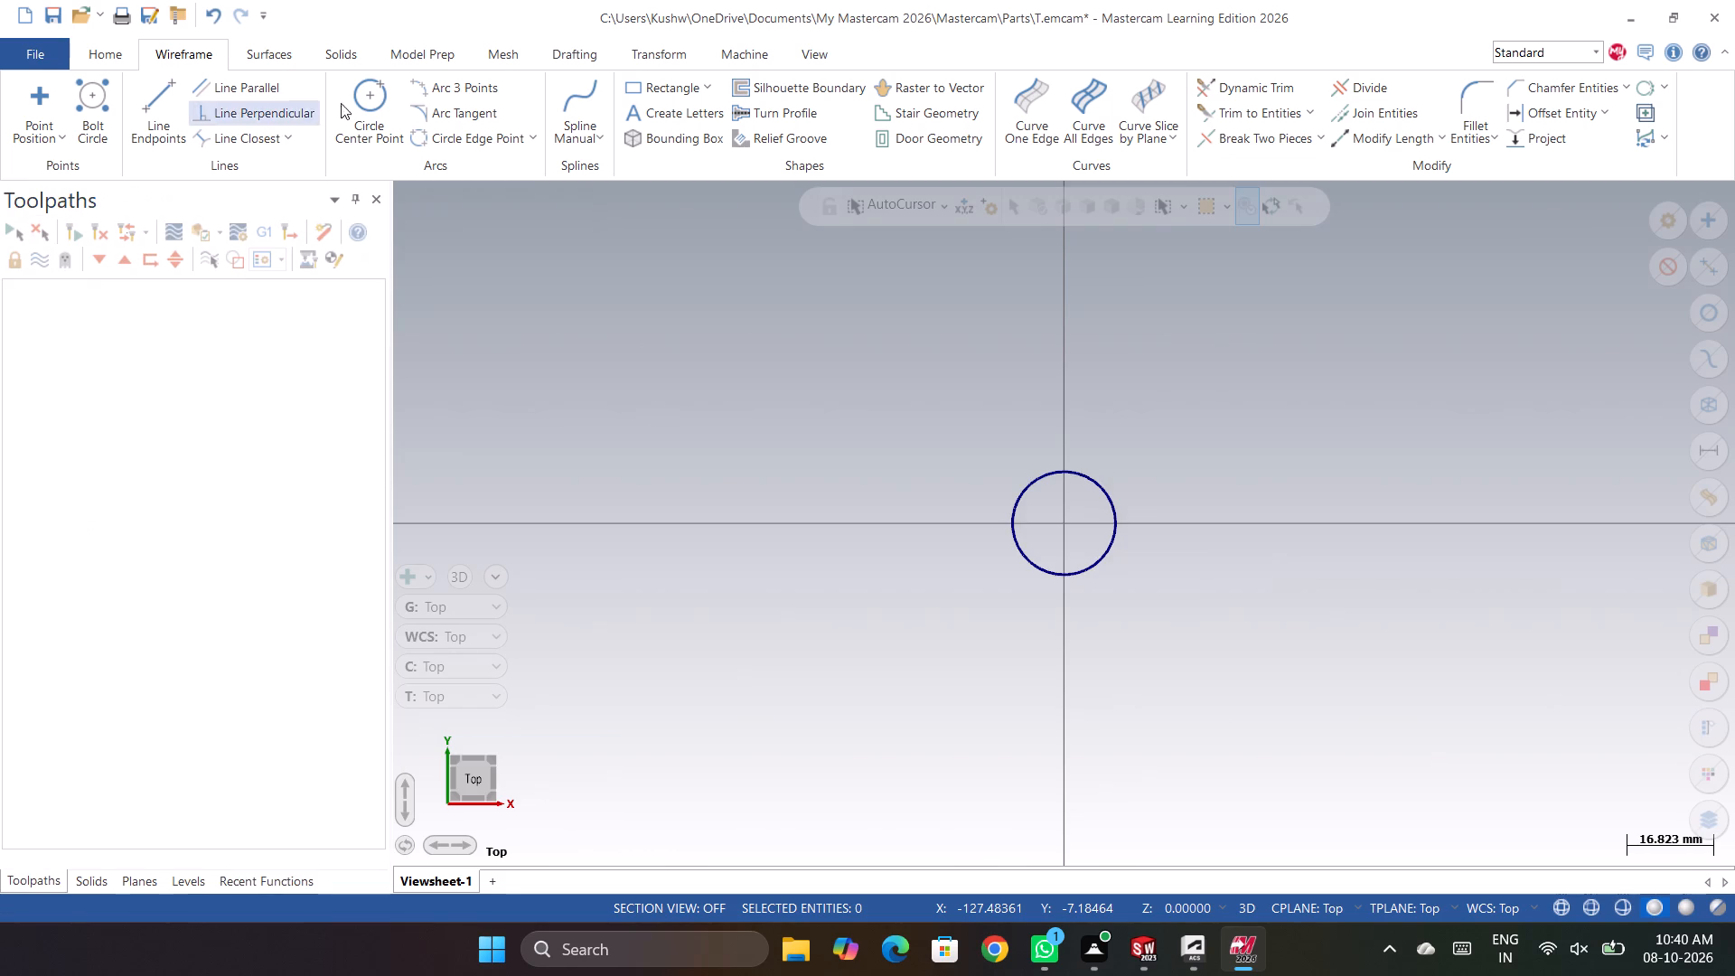
Draw a 30 mm diameter circle centred on the origin, concentric with the 20 mm circle.
click(368, 102)
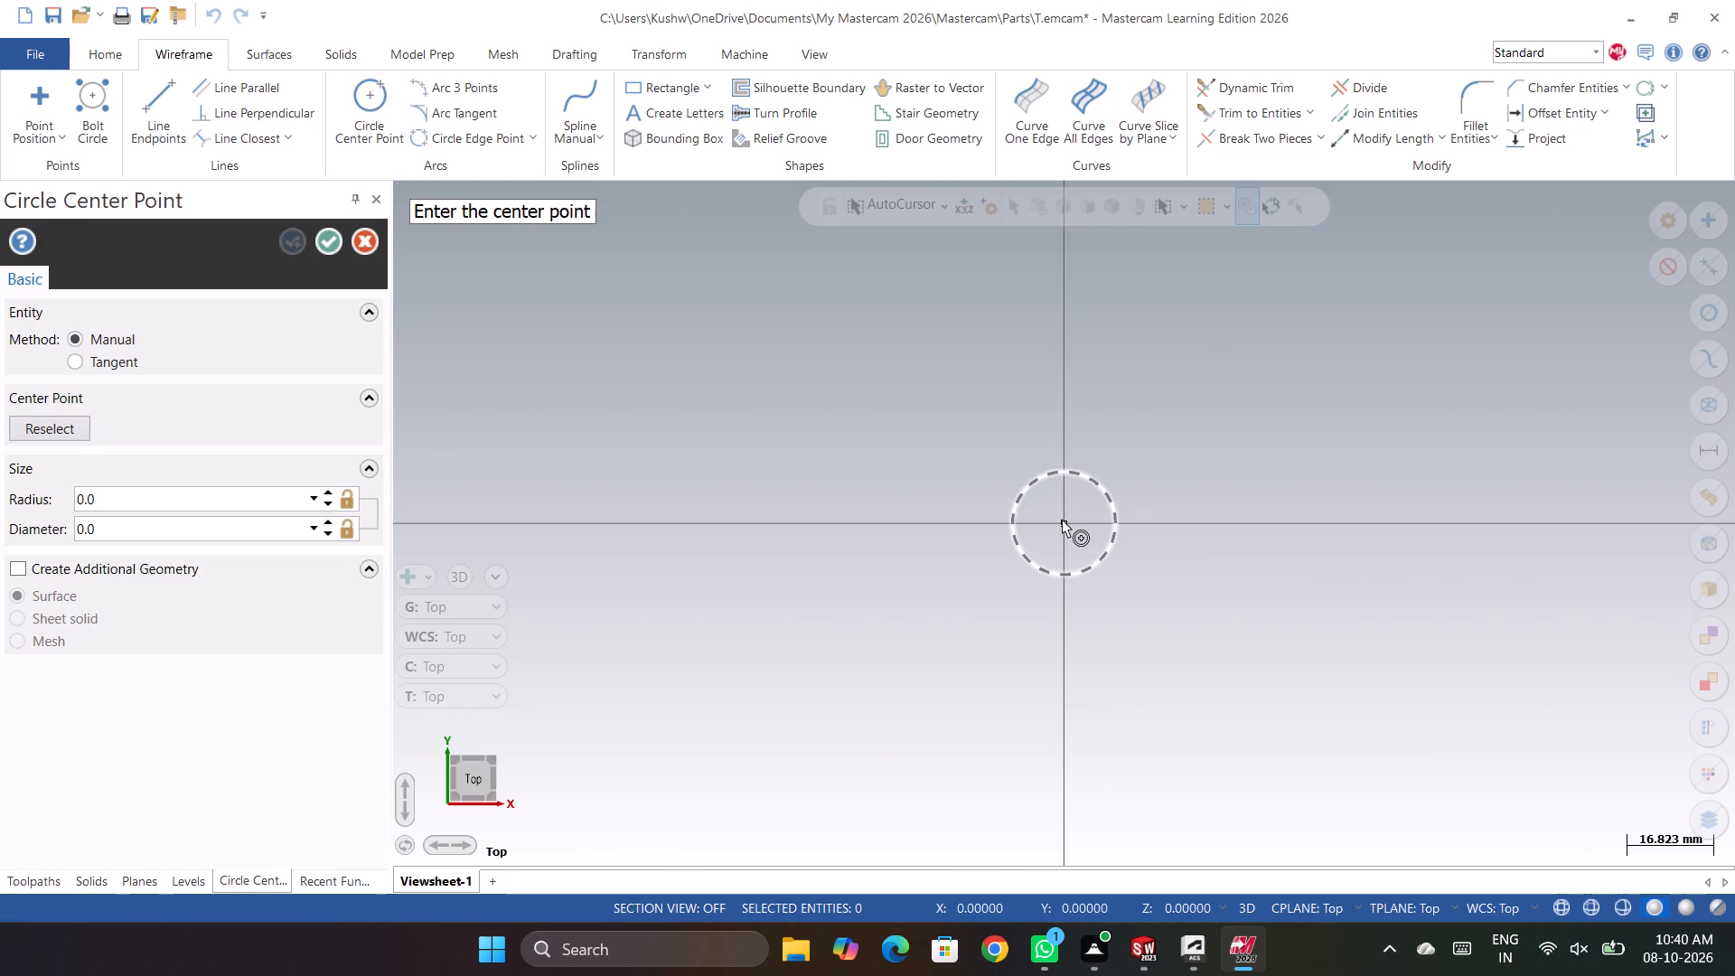
click(1064, 519)
click(1139, 590)
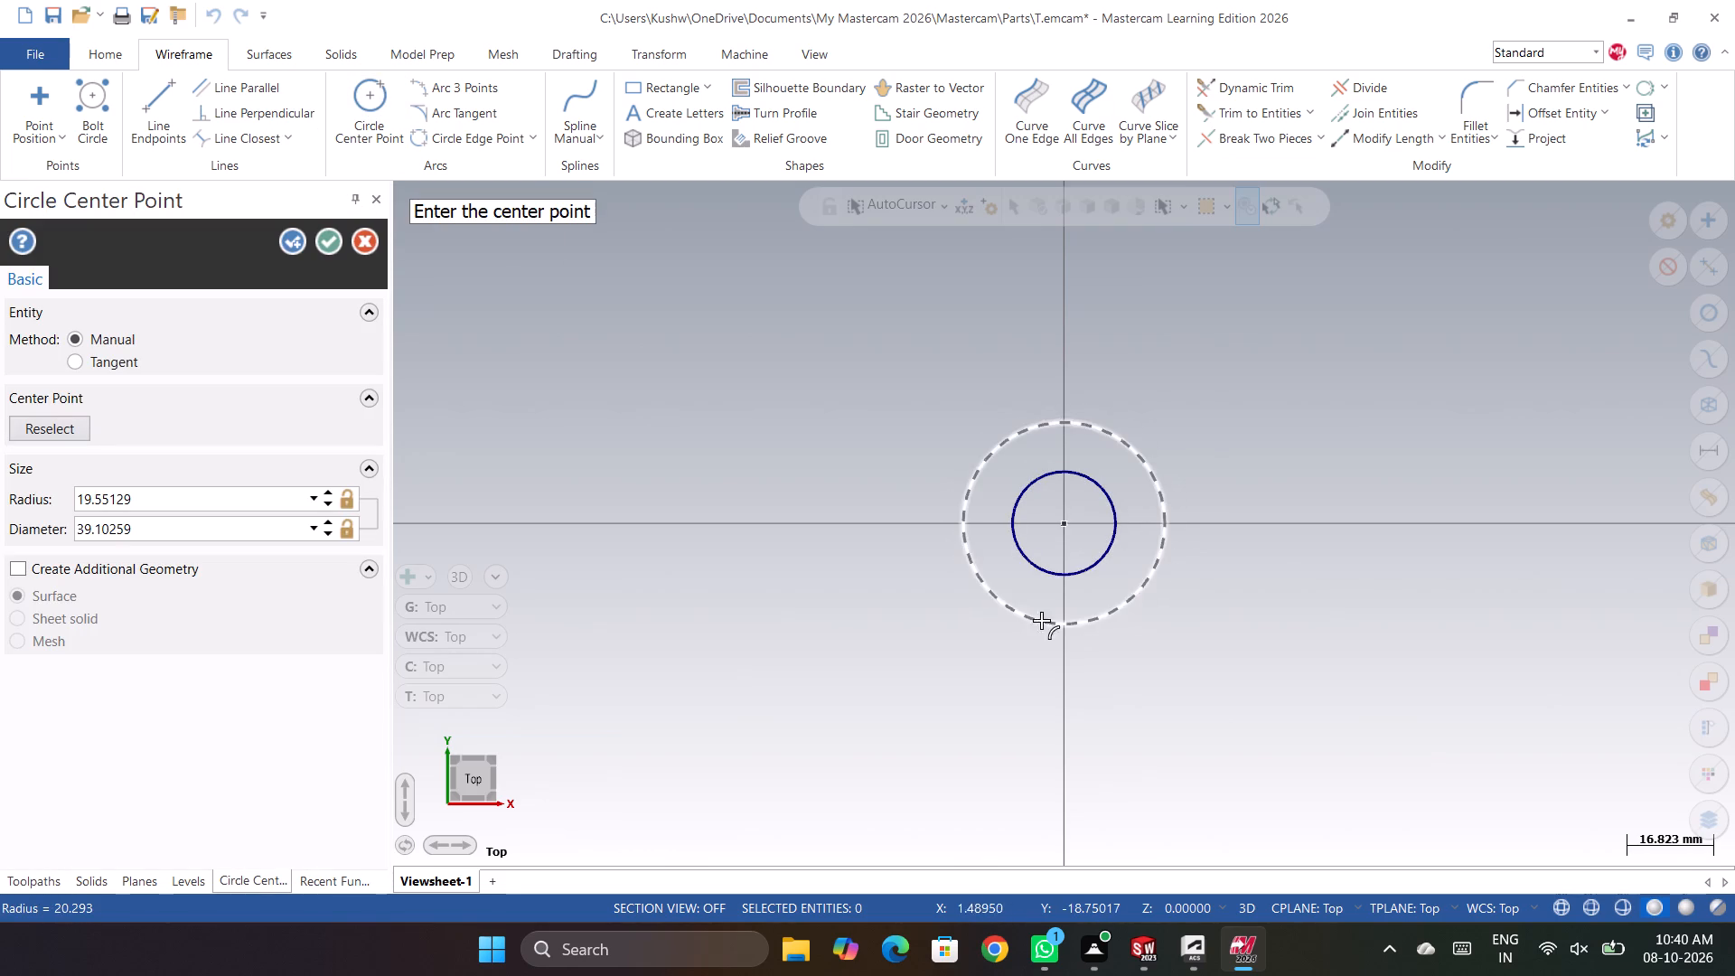
click(156, 523)
text(30)
key(Return)
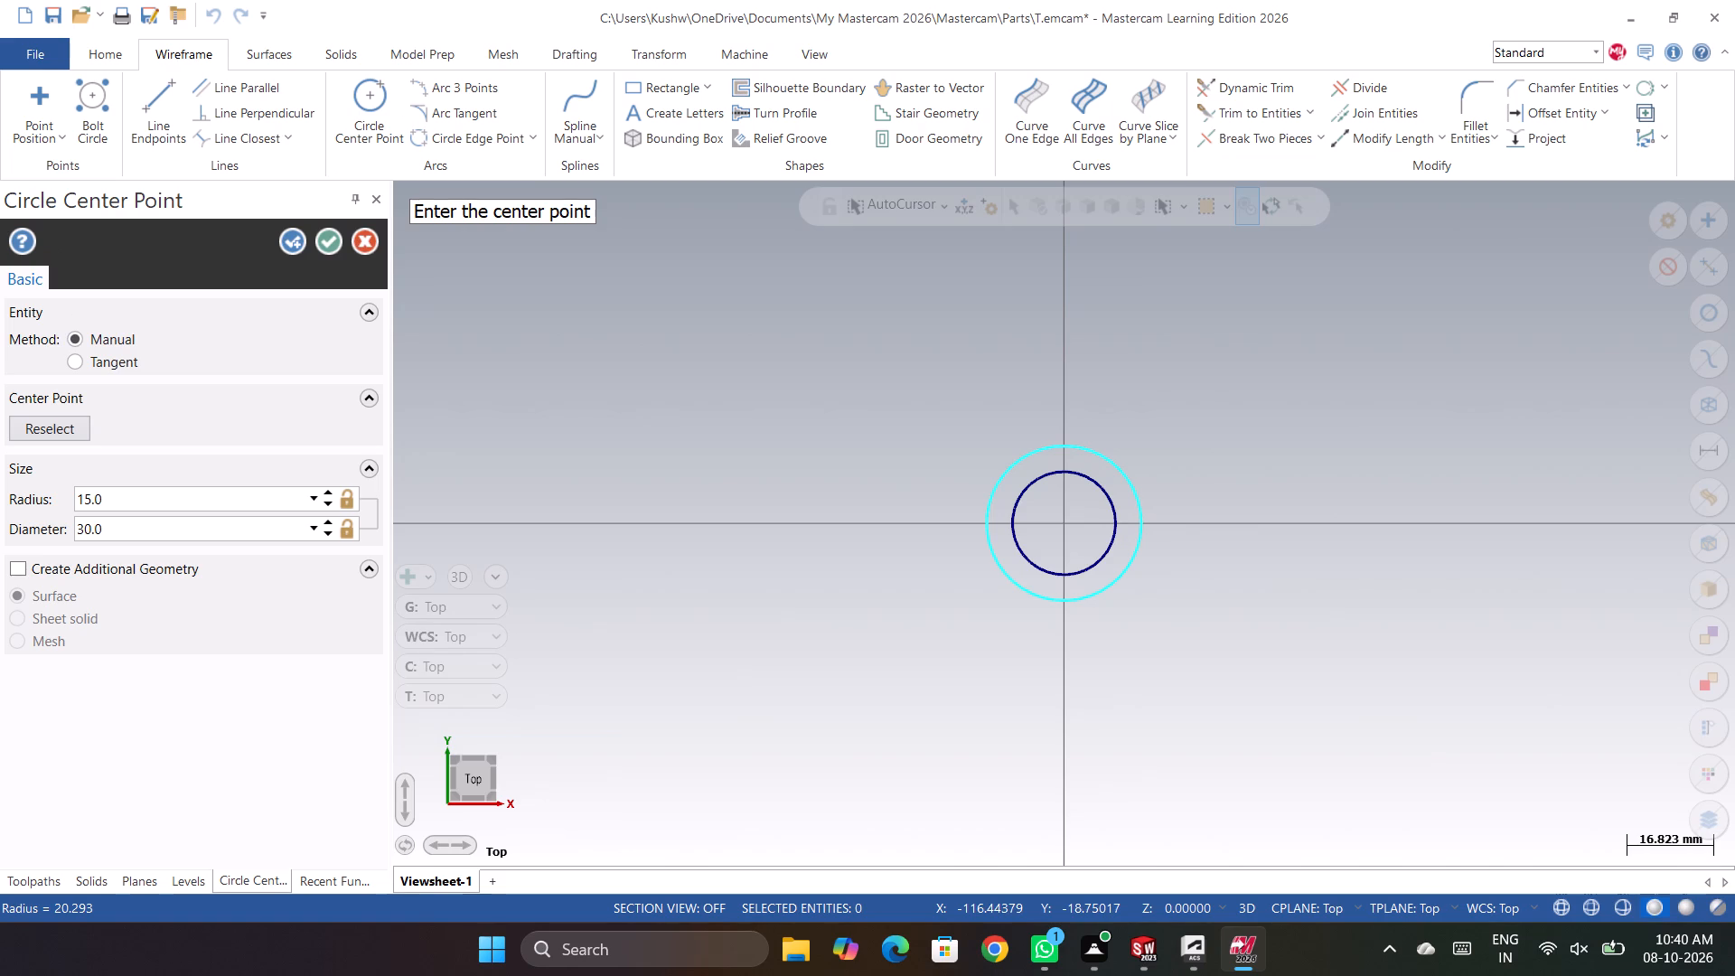
click(330, 239)
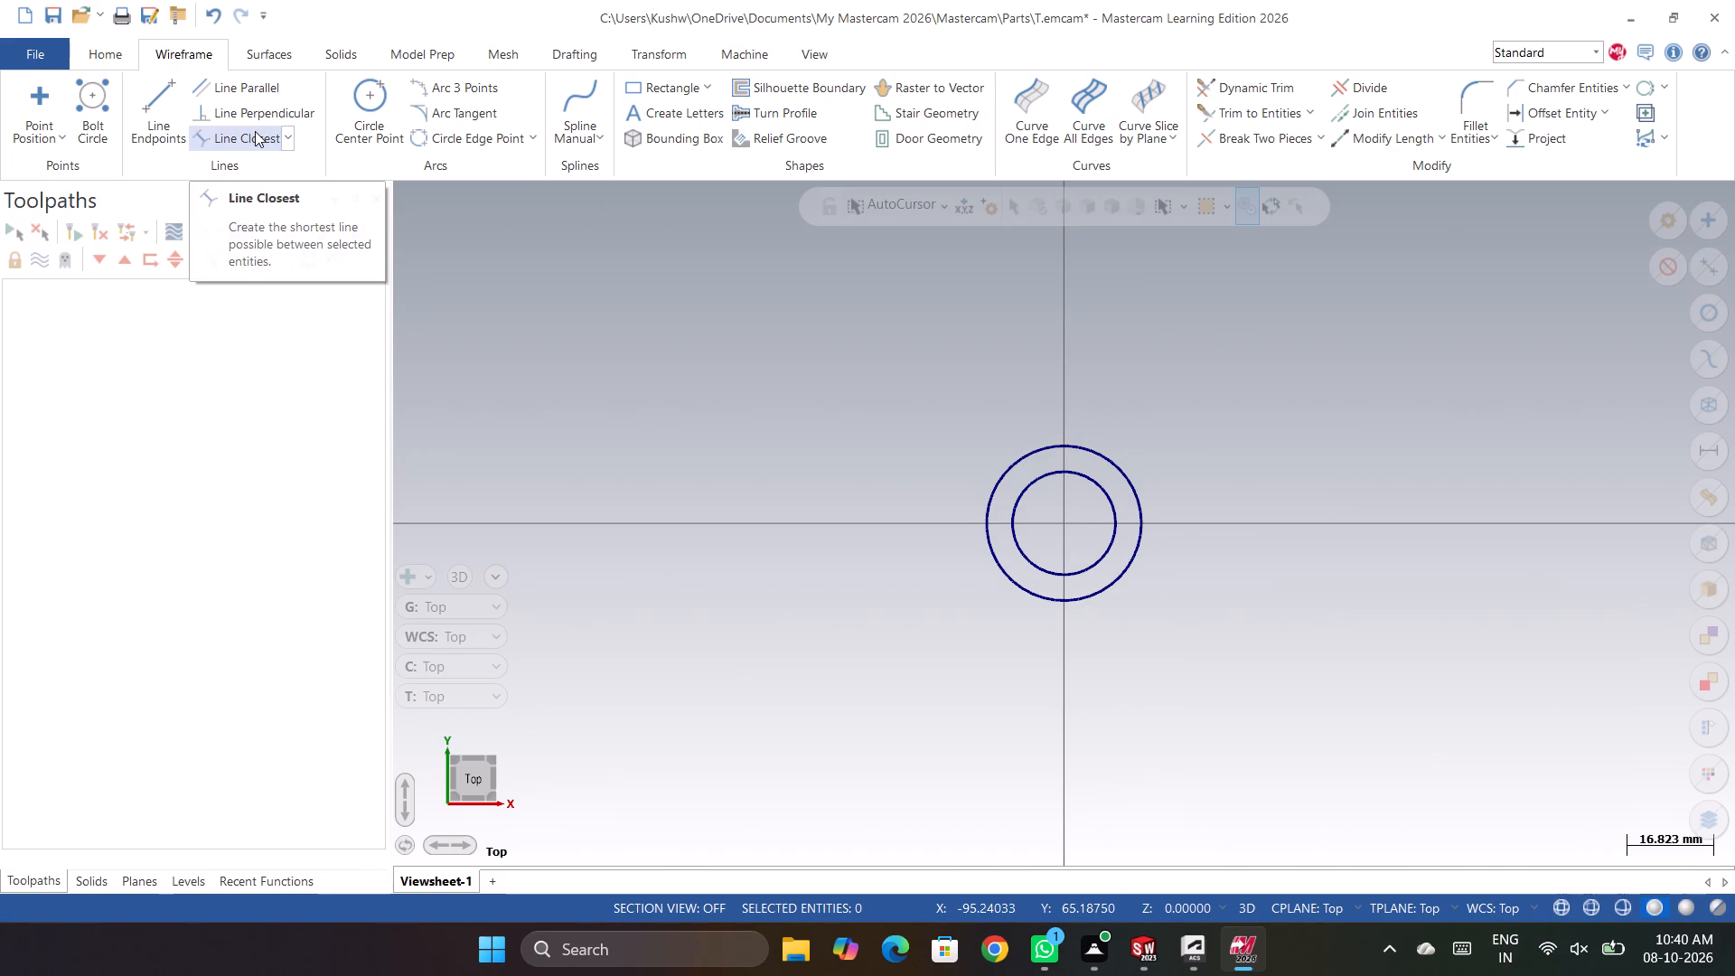
Draw a vertical line 35 mm long from the origin upward at 90 degrees.
click(158, 110)
click(1062, 521)
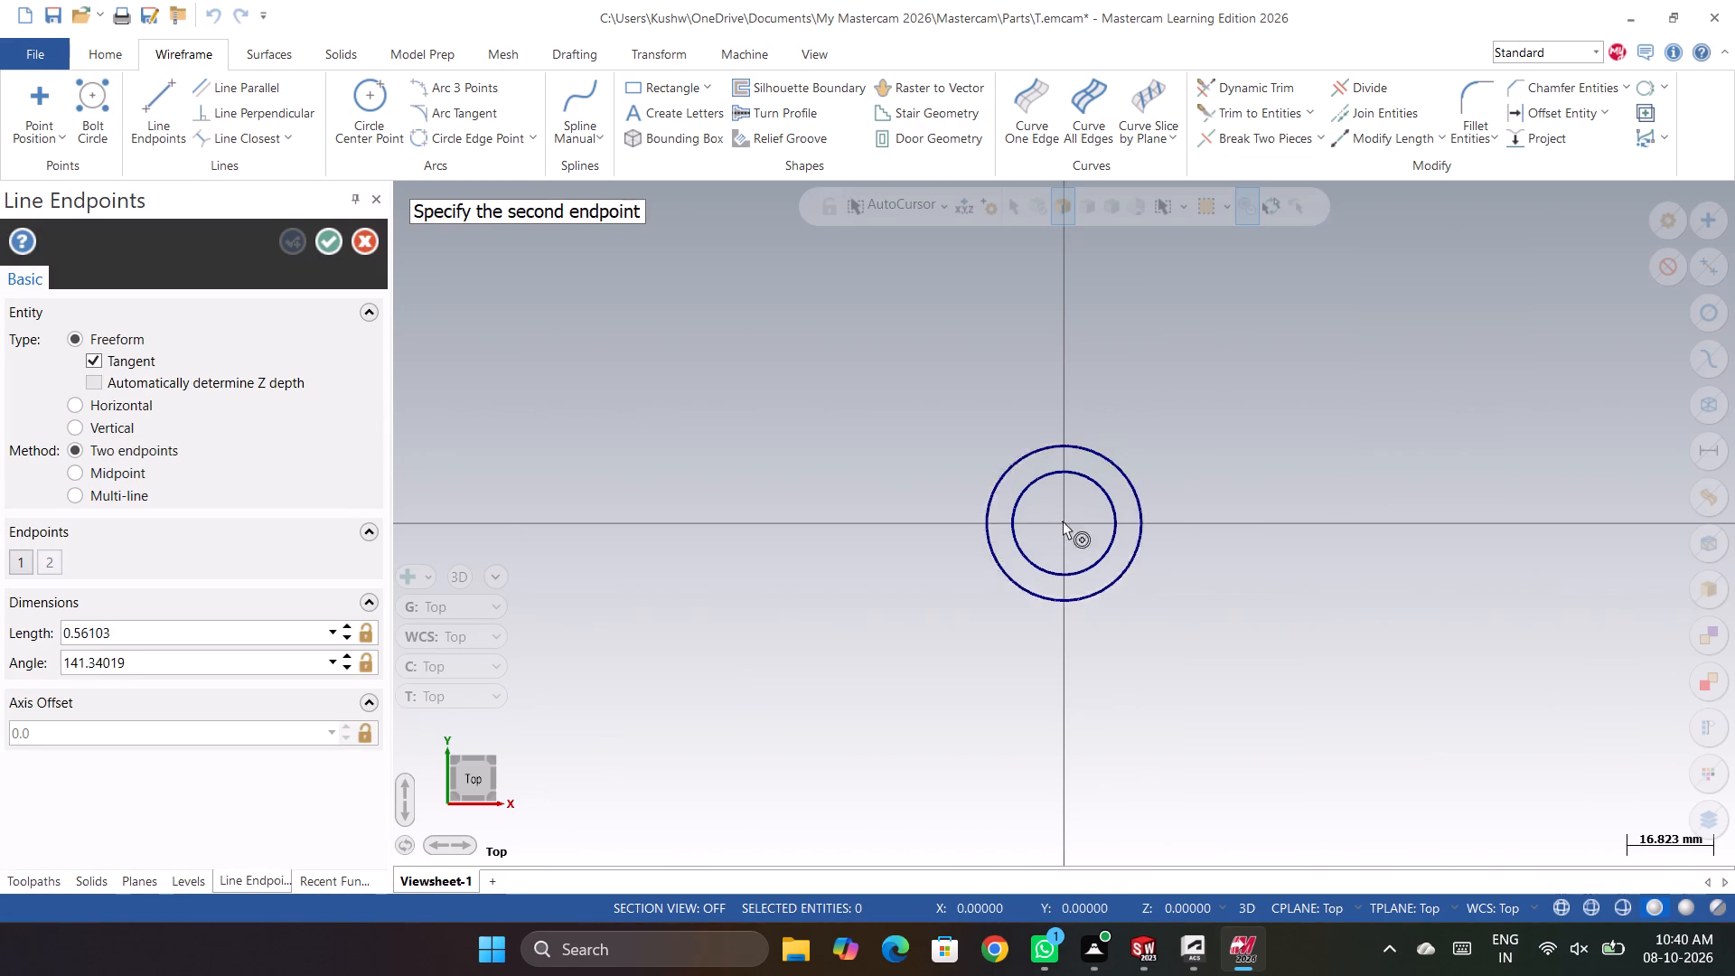
click(1059, 310)
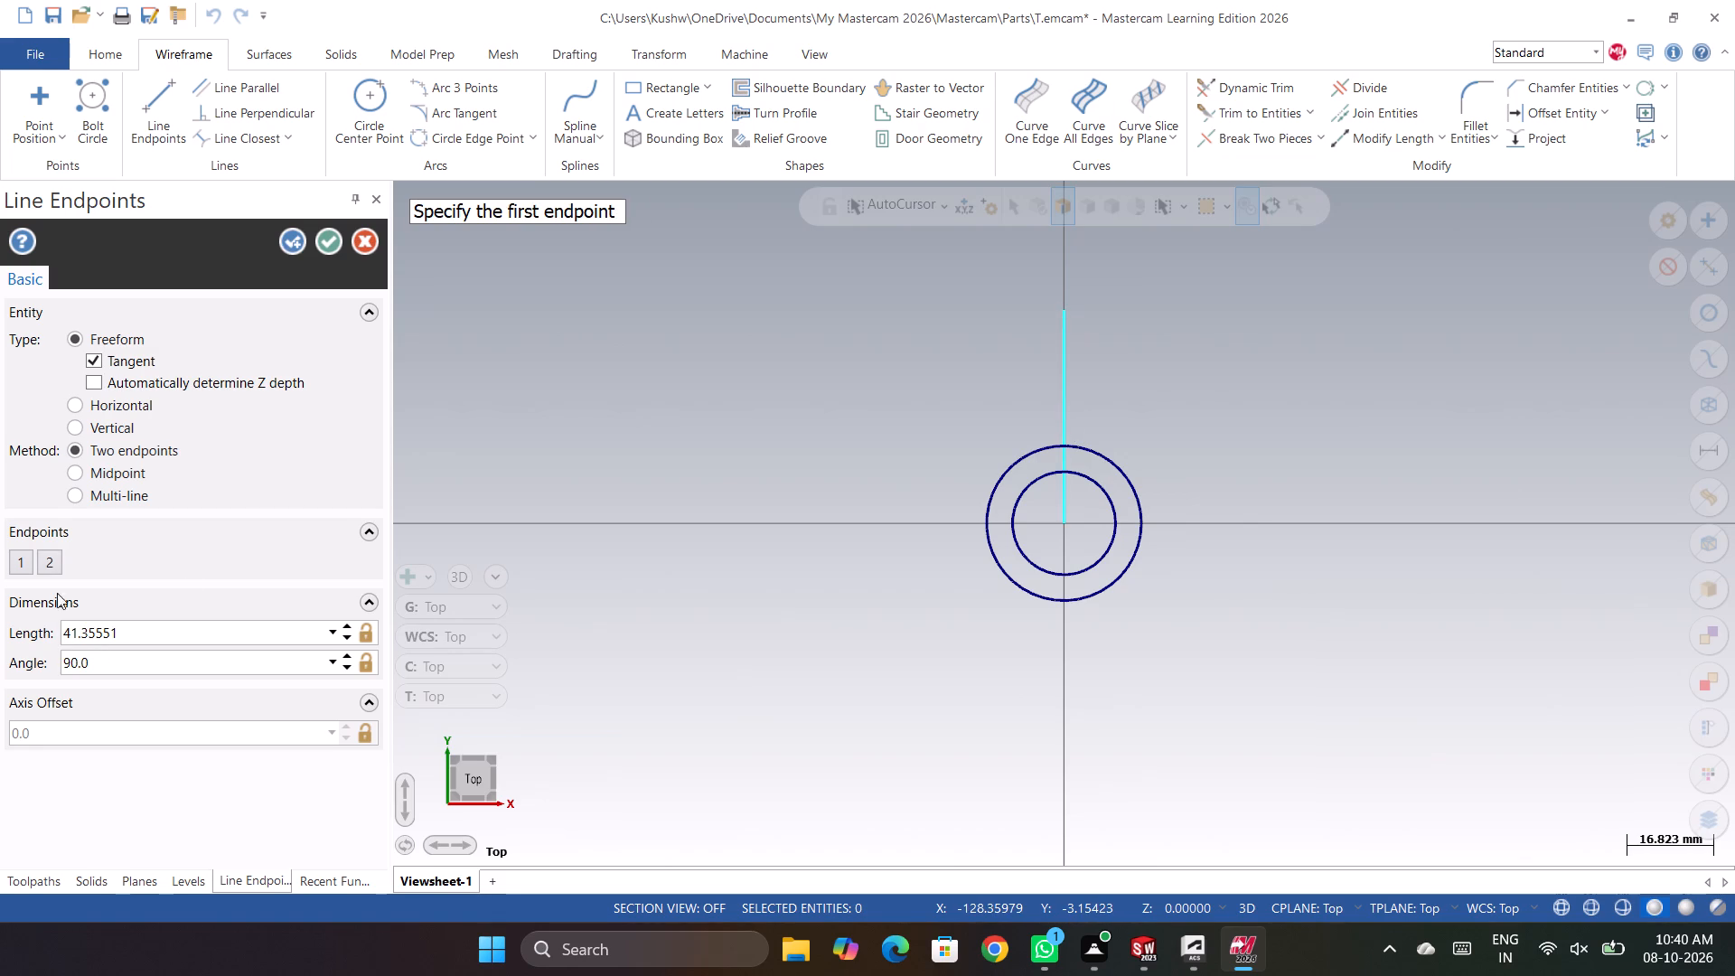
drag(149, 629, 0, 627)
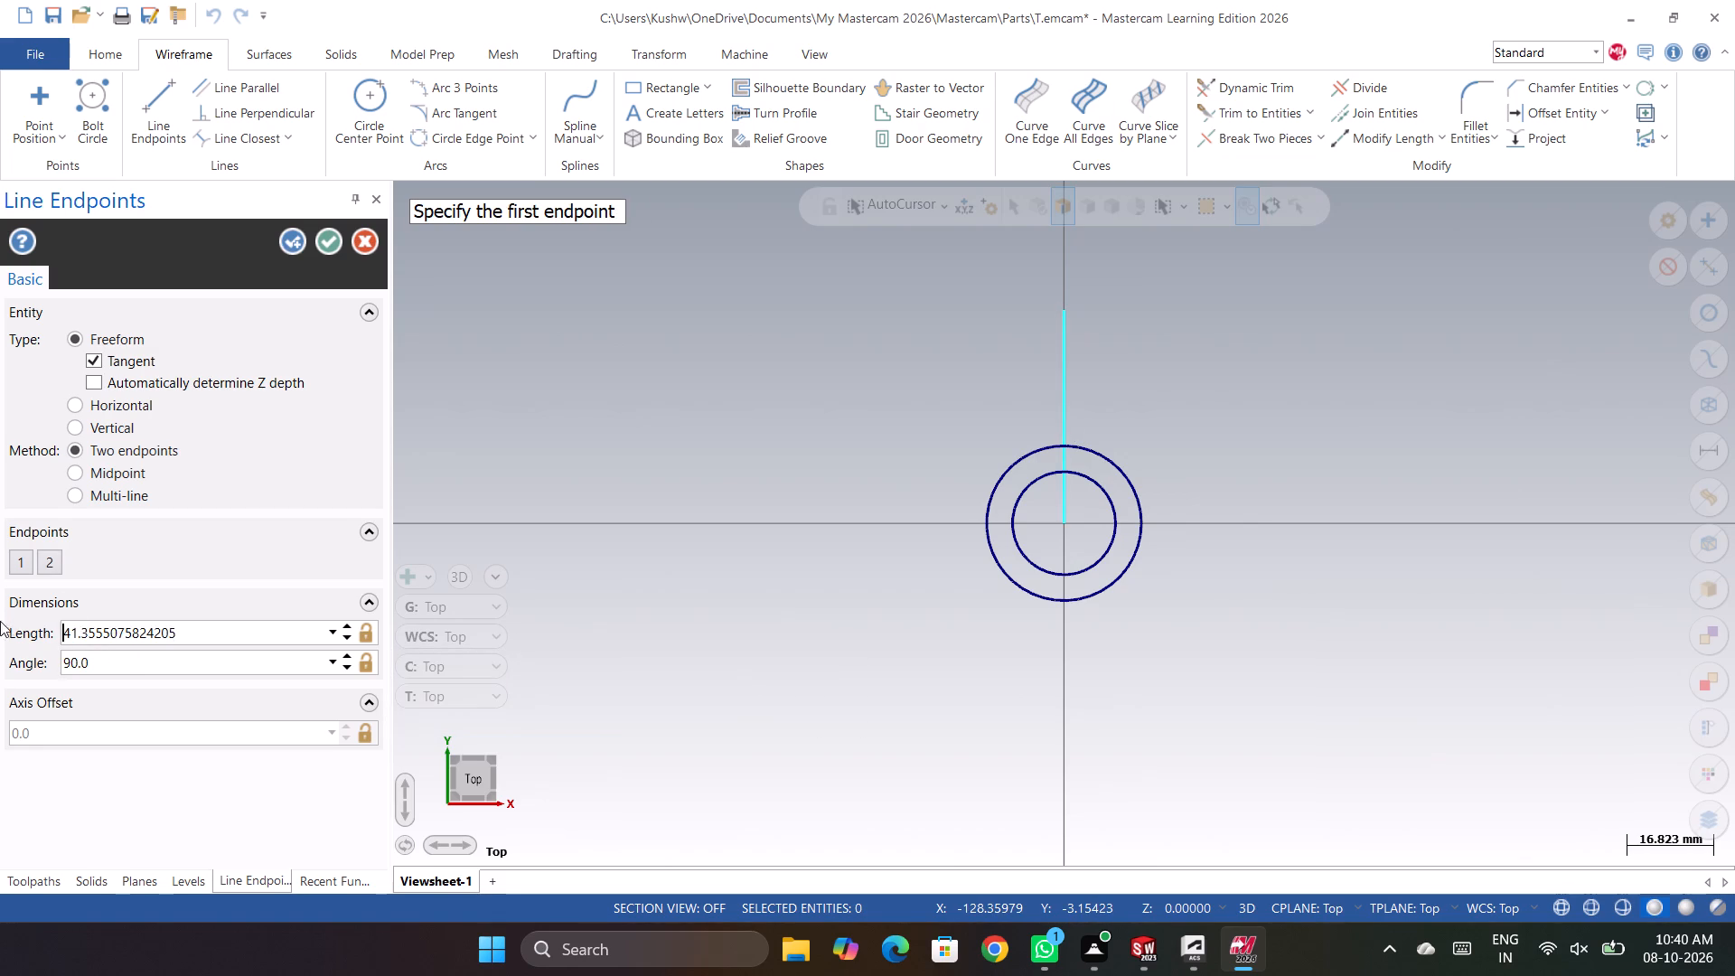
drag(232, 626, 0, 619)
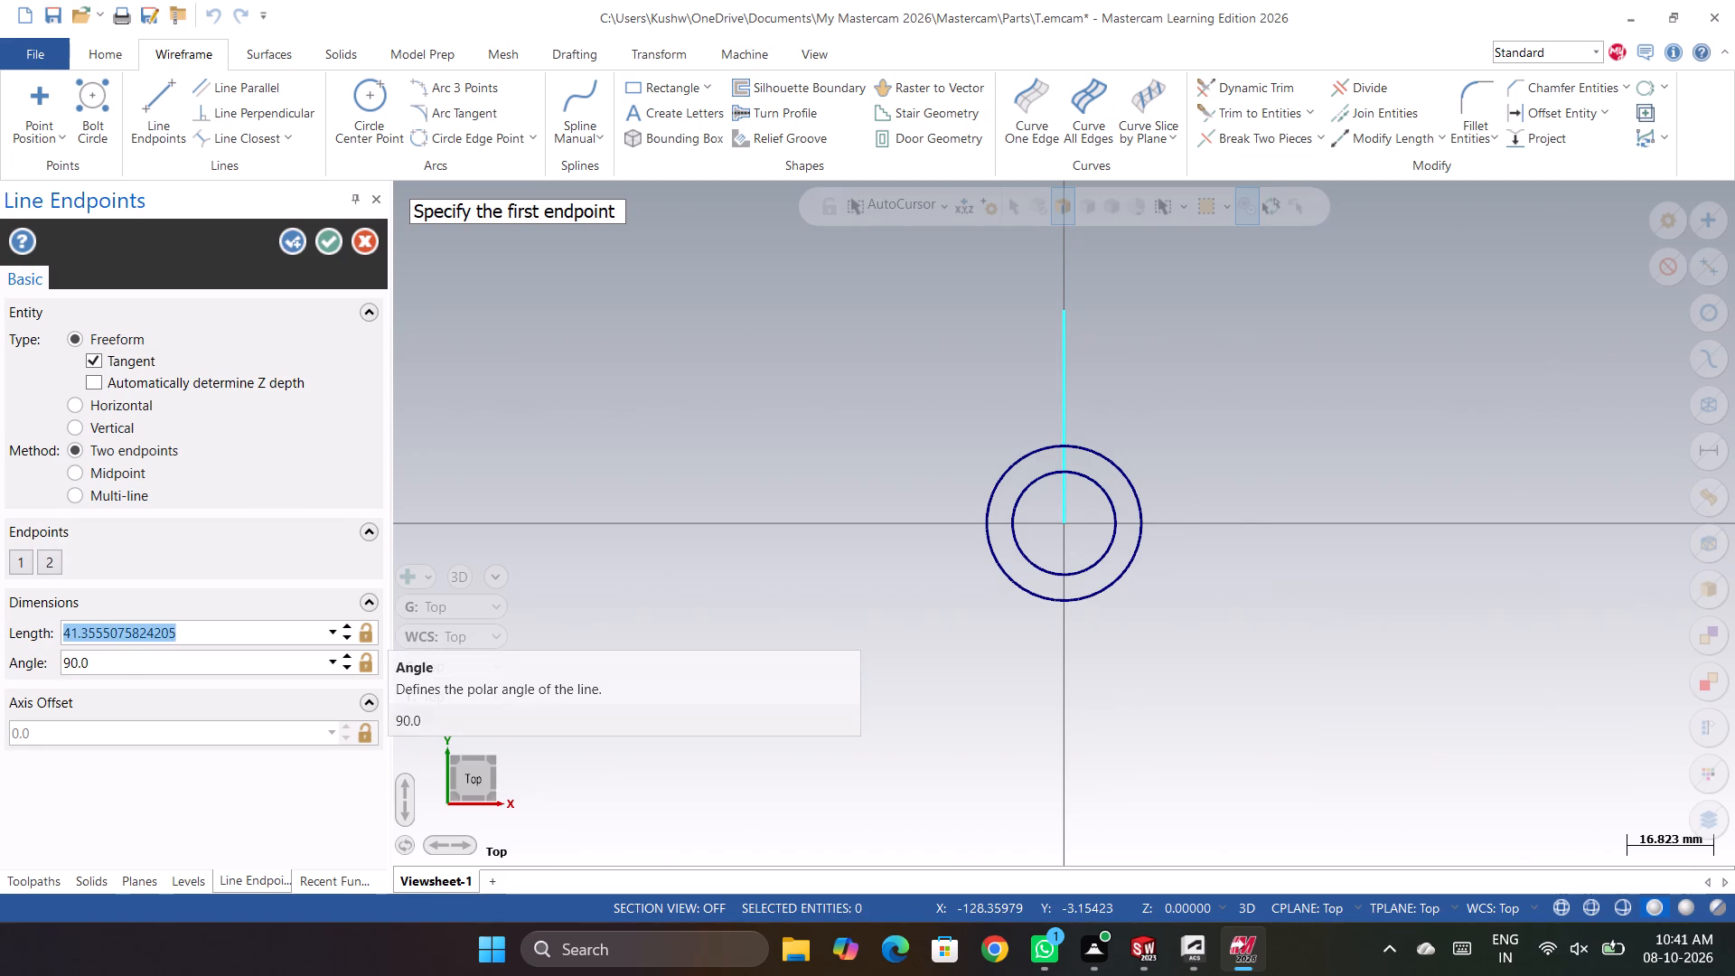
text(35)
key(Return)
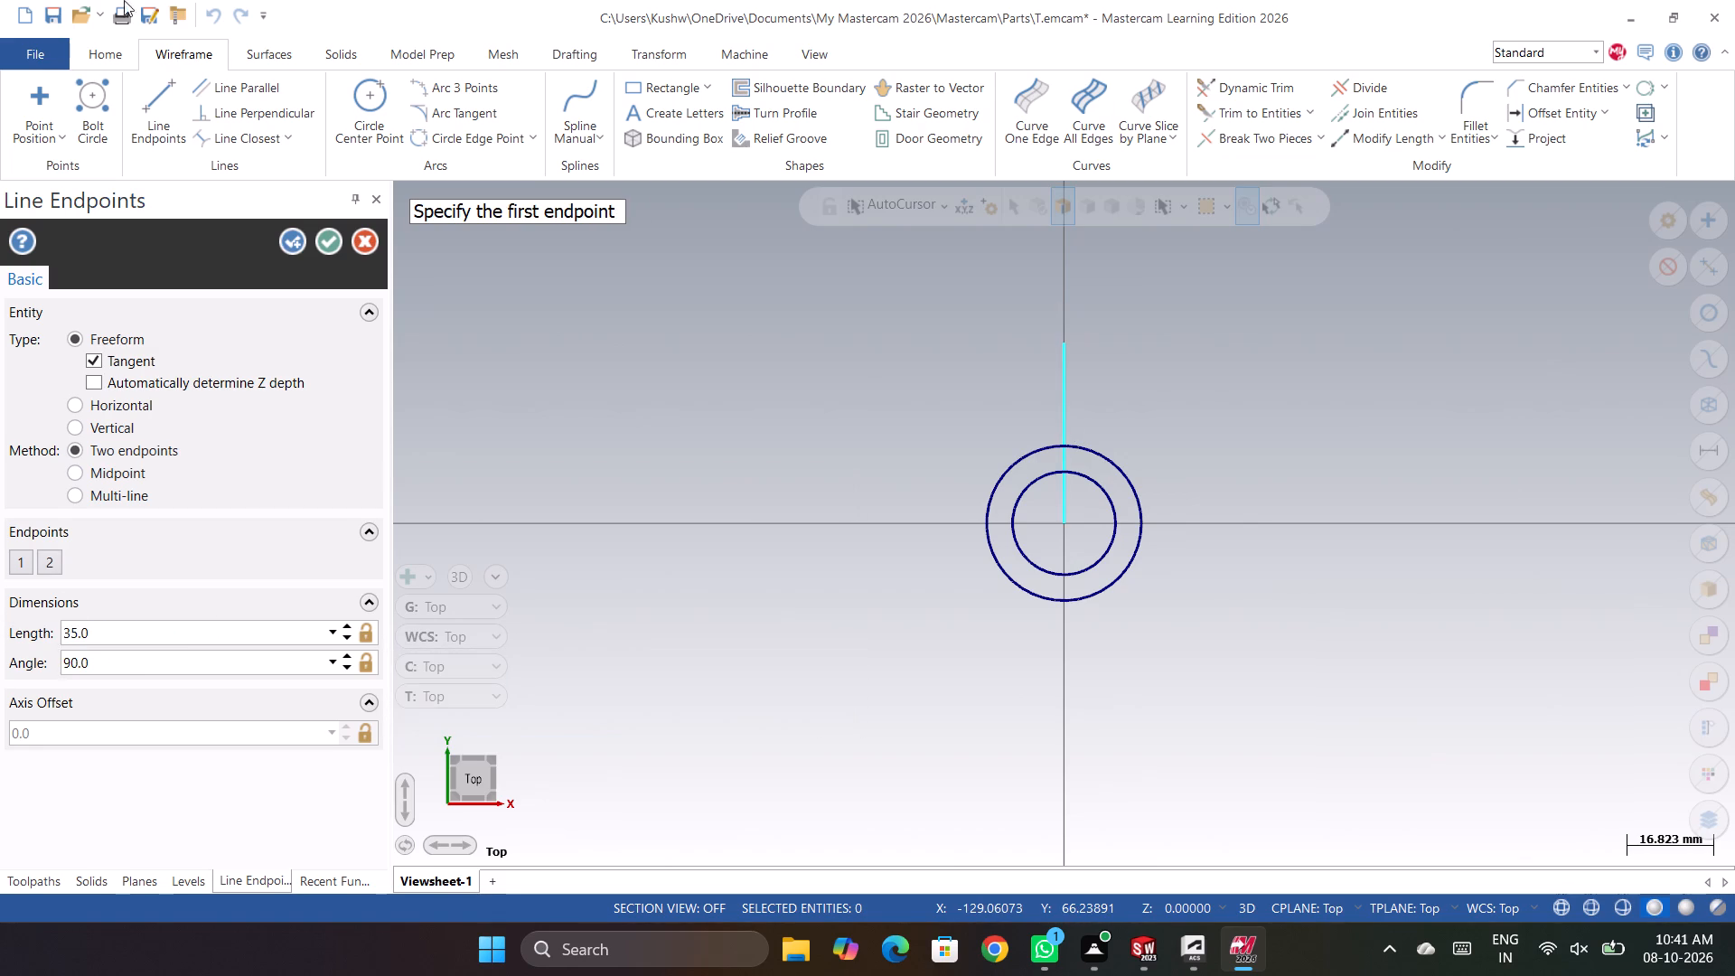
click(333, 238)
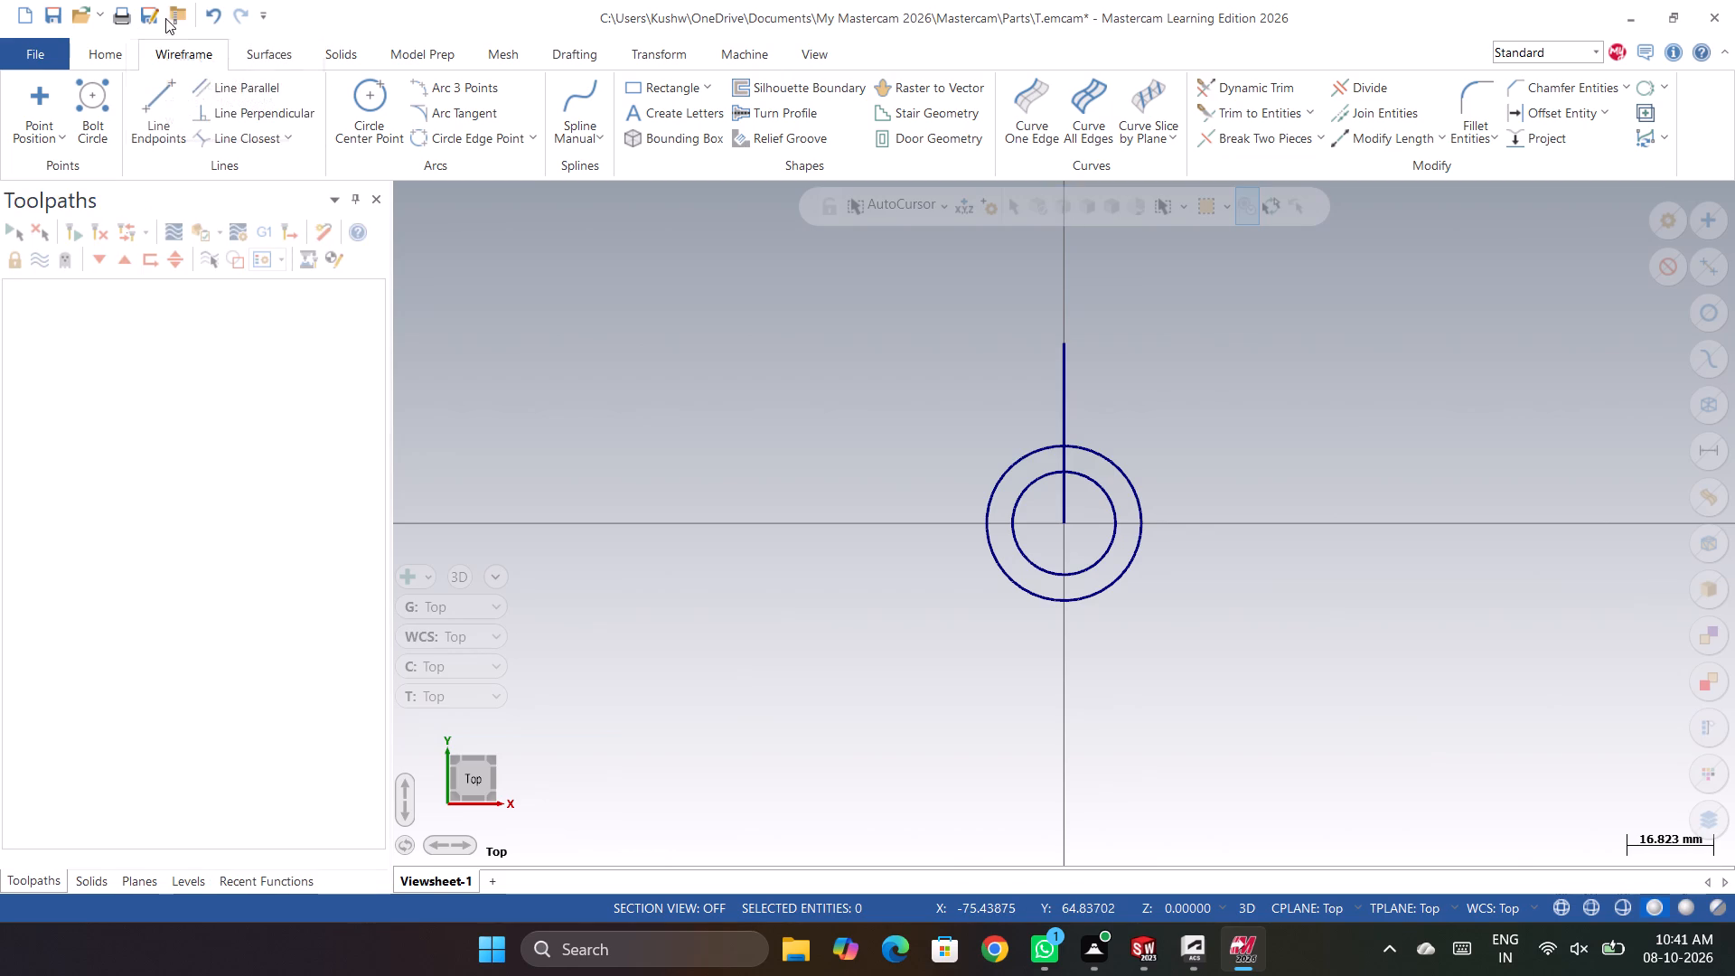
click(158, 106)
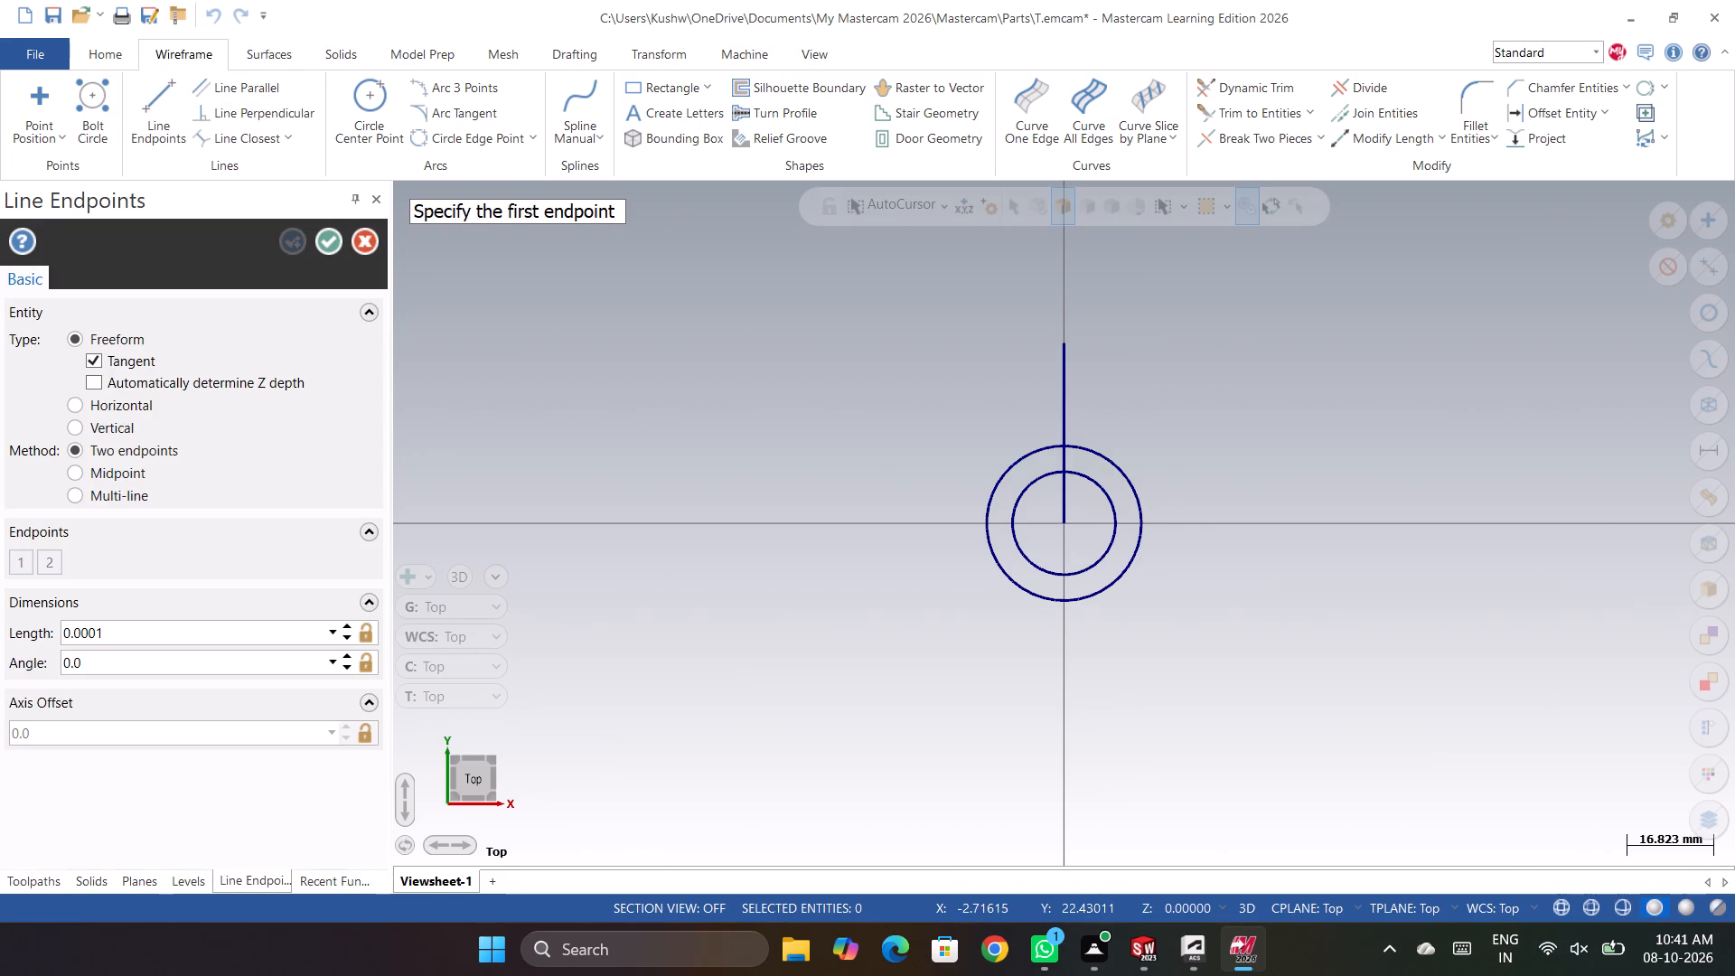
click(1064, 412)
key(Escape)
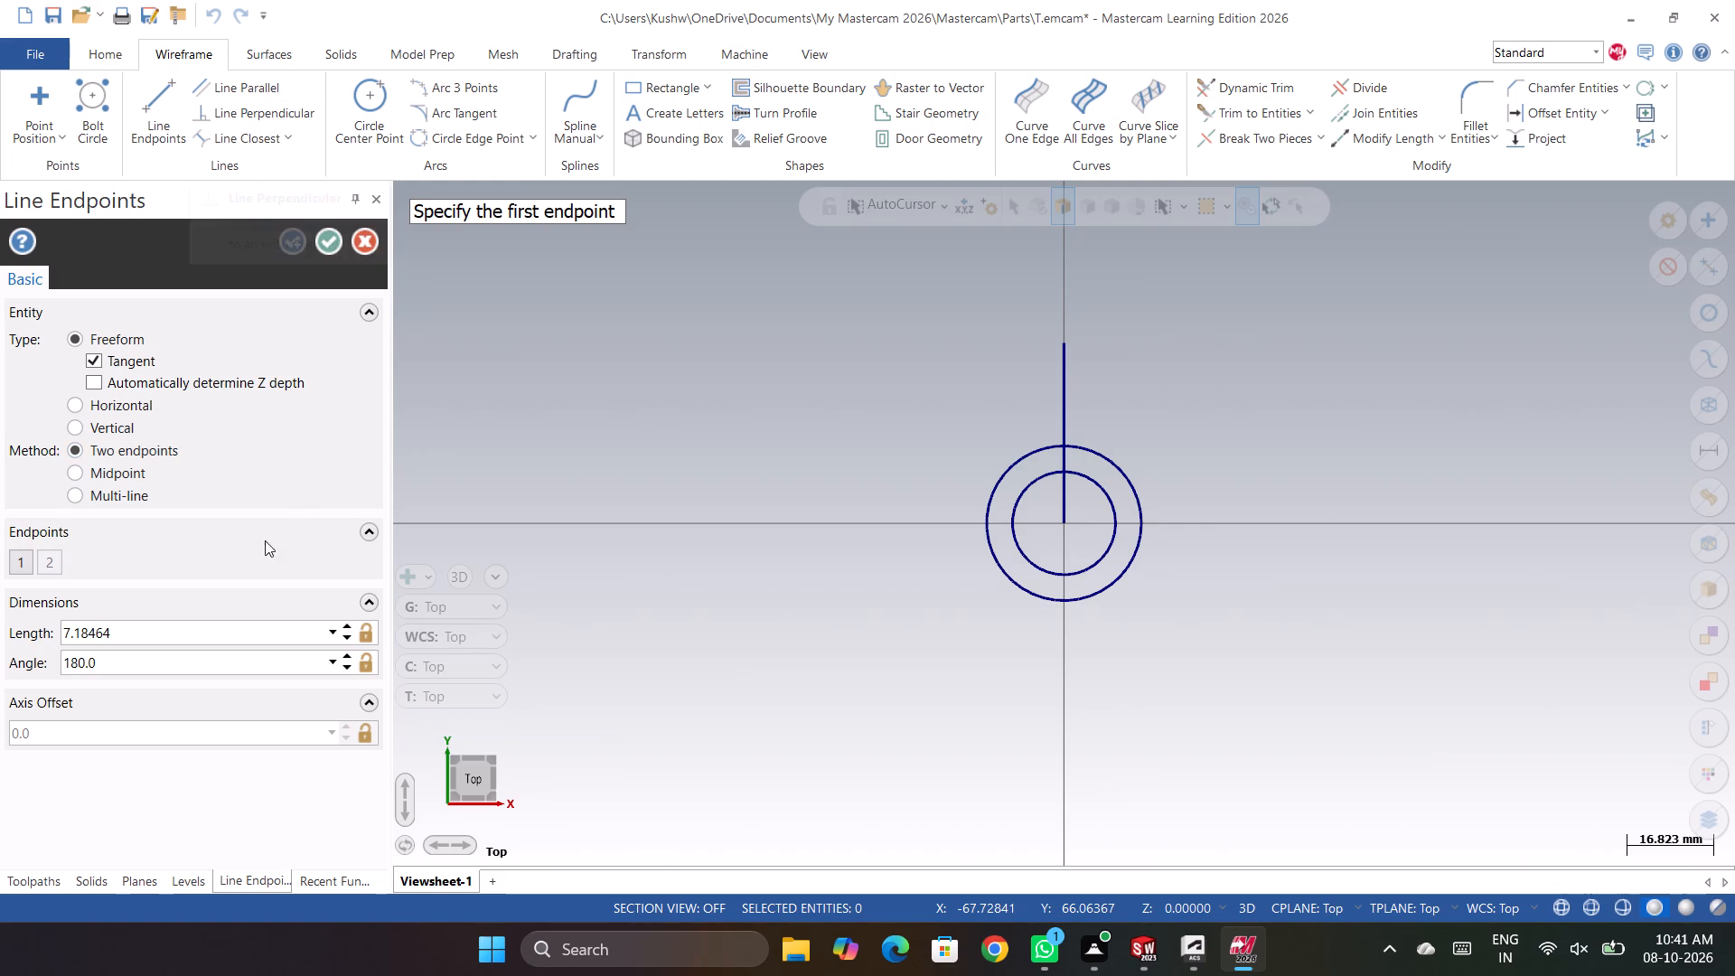
Create a line parallel to the vertical line, offset 10 mm toward the negative X side.
click(279, 96)
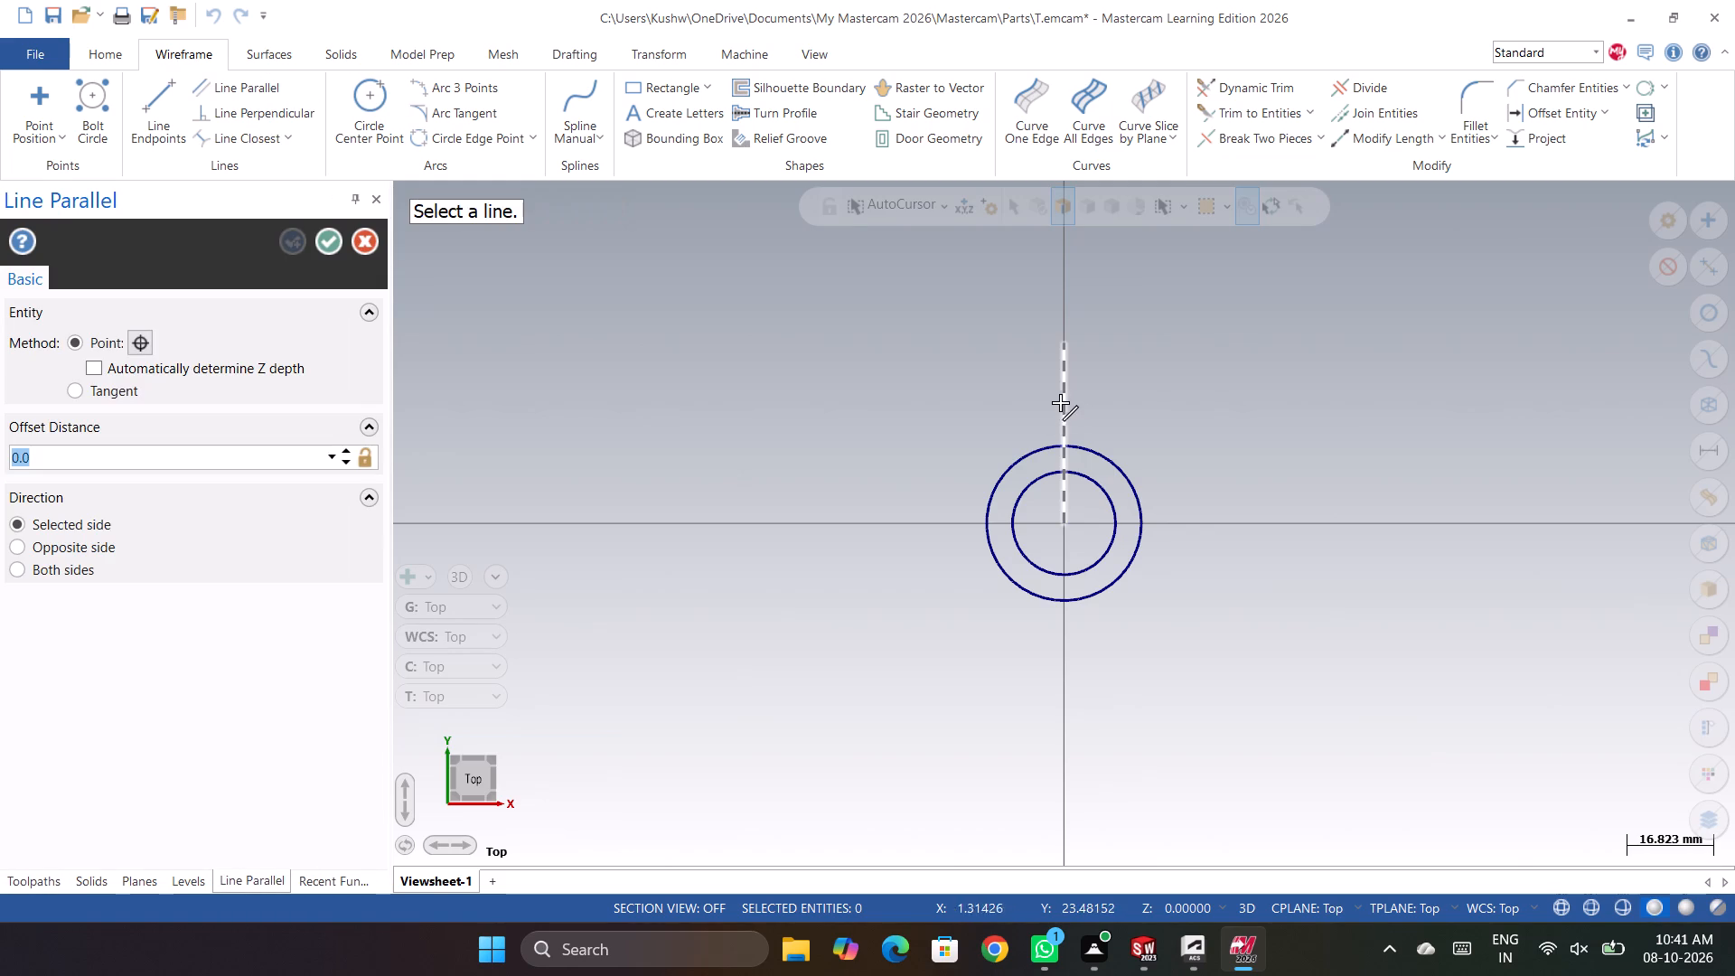
click(1065, 410)
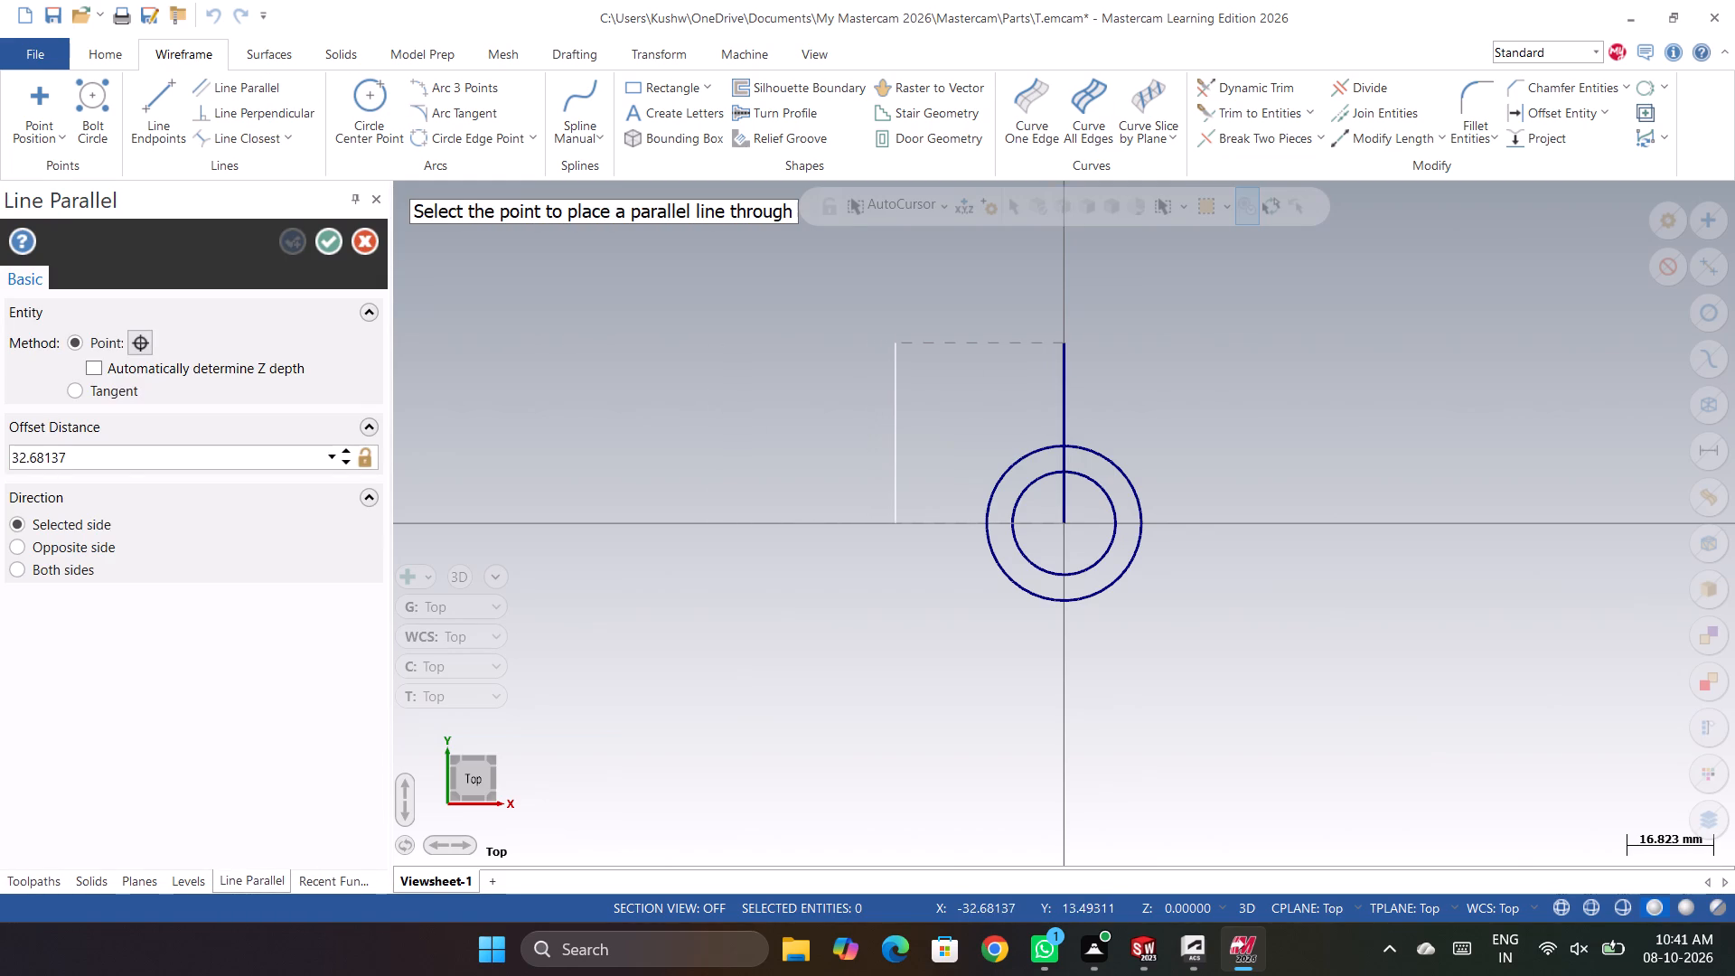
click(908, 457)
key(1)
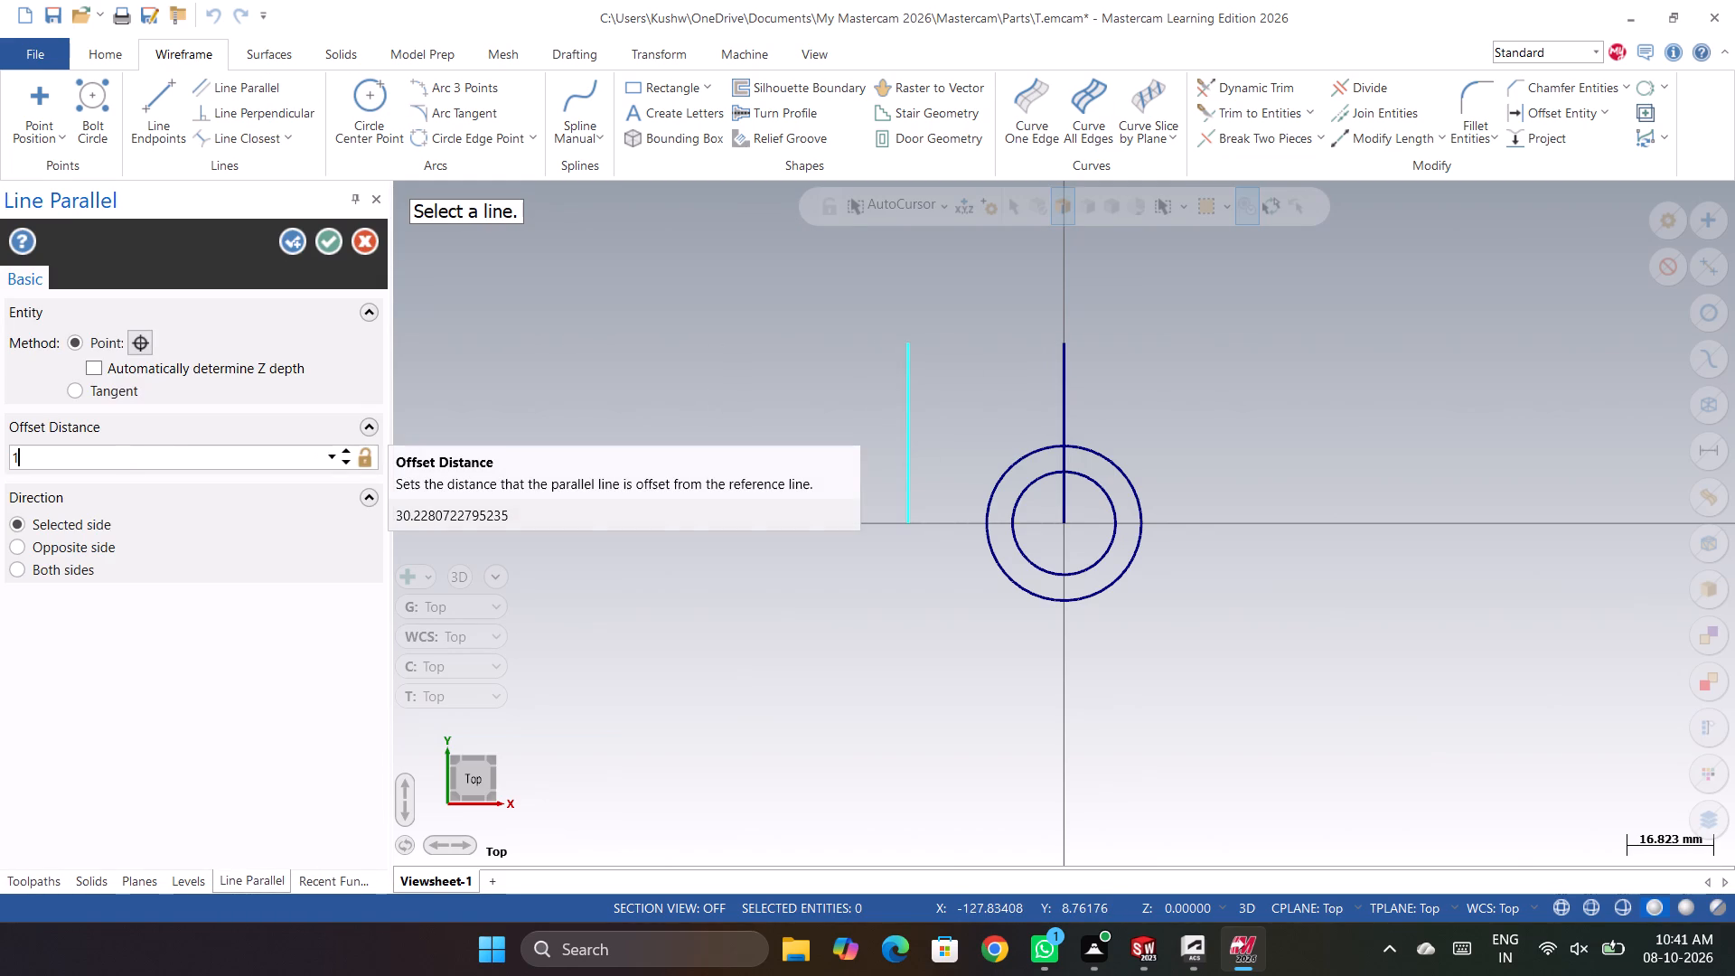
key(0)
key(Return)
click(320, 247)
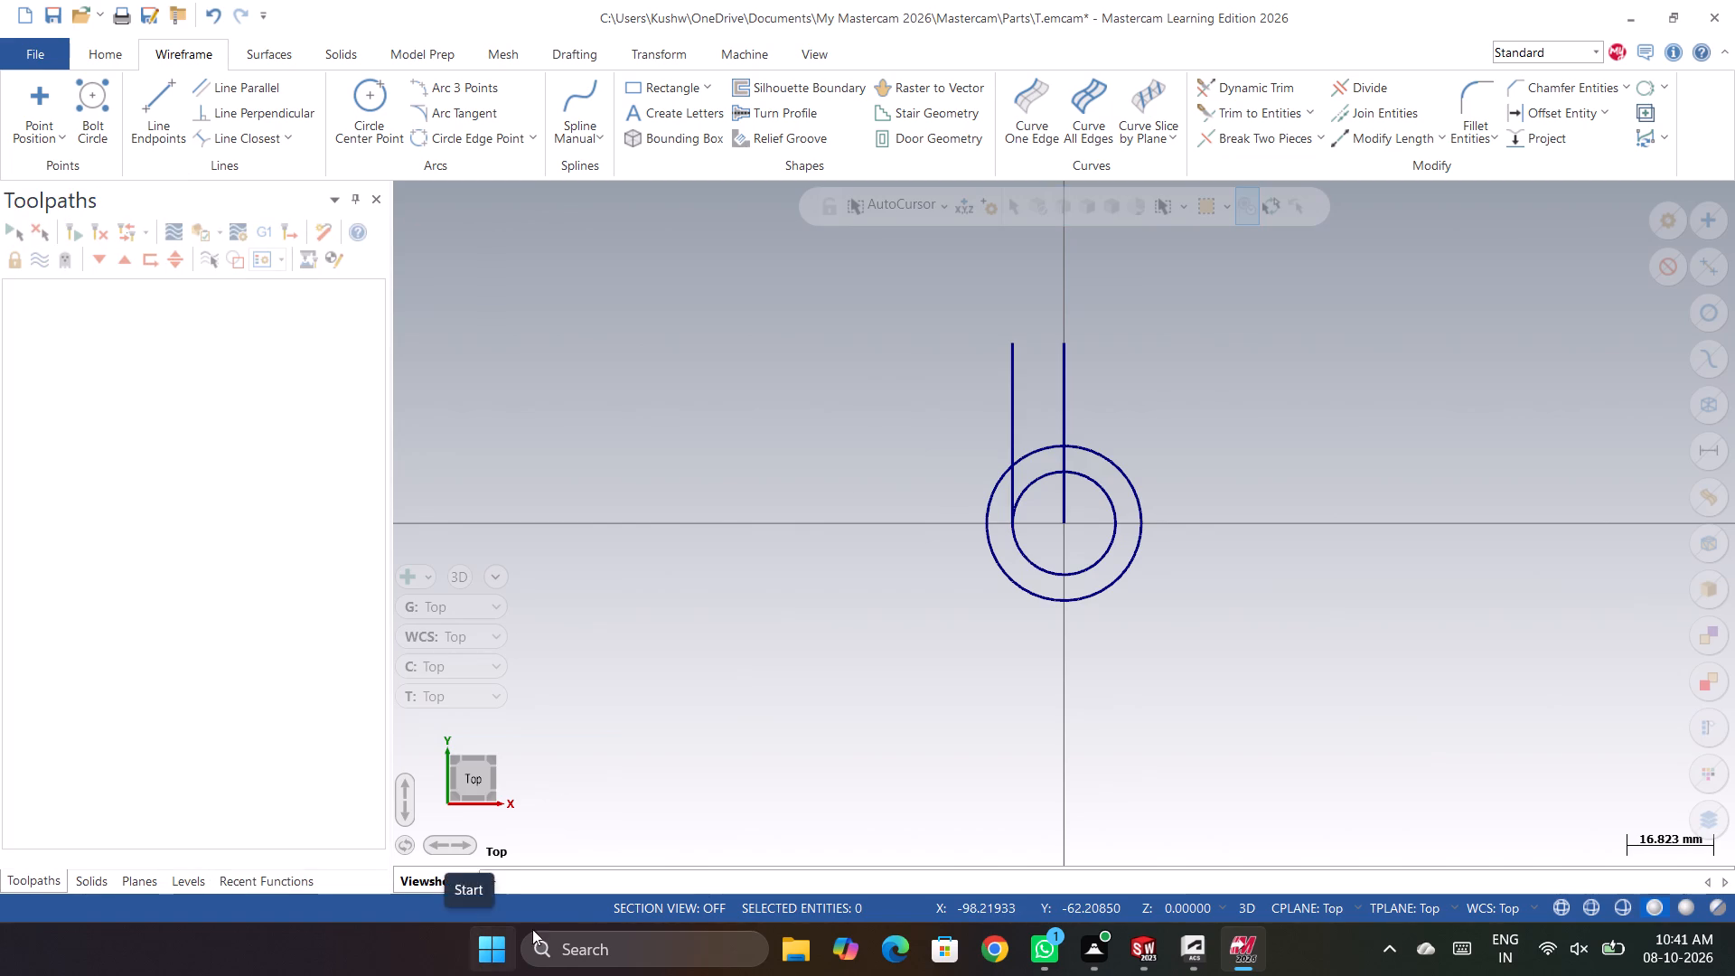
Draw a 32 mm diameter circle centred on the upper endpoint of the offset line.
click(361, 97)
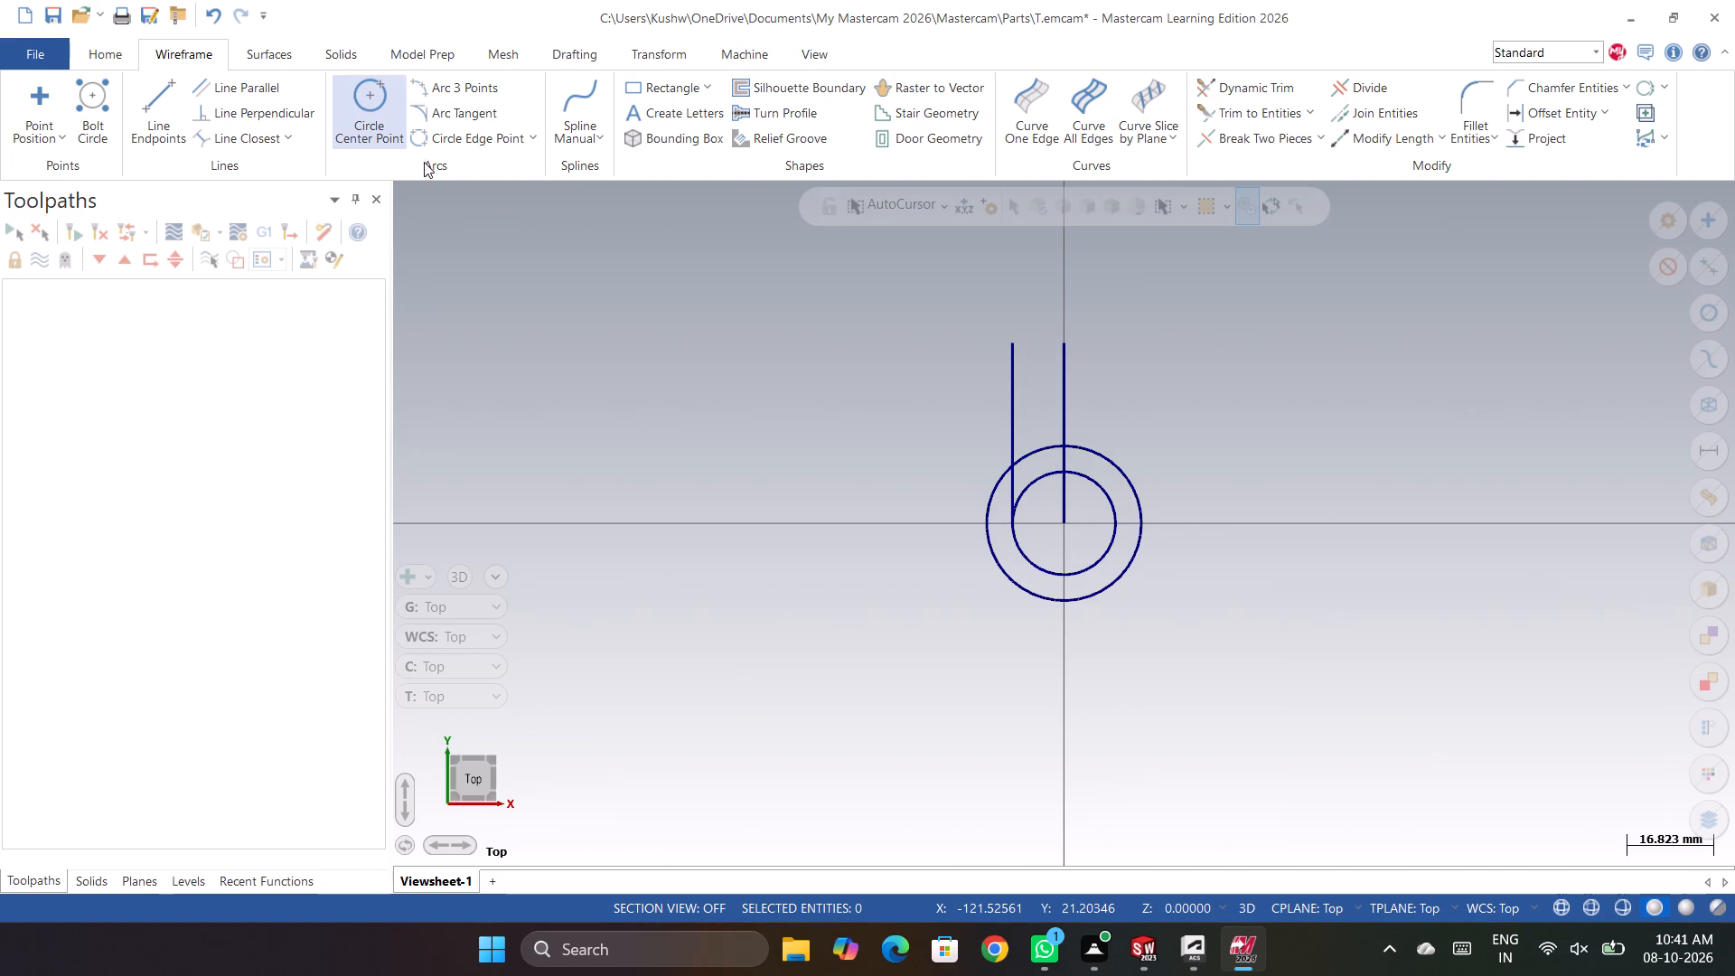
click(1013, 346)
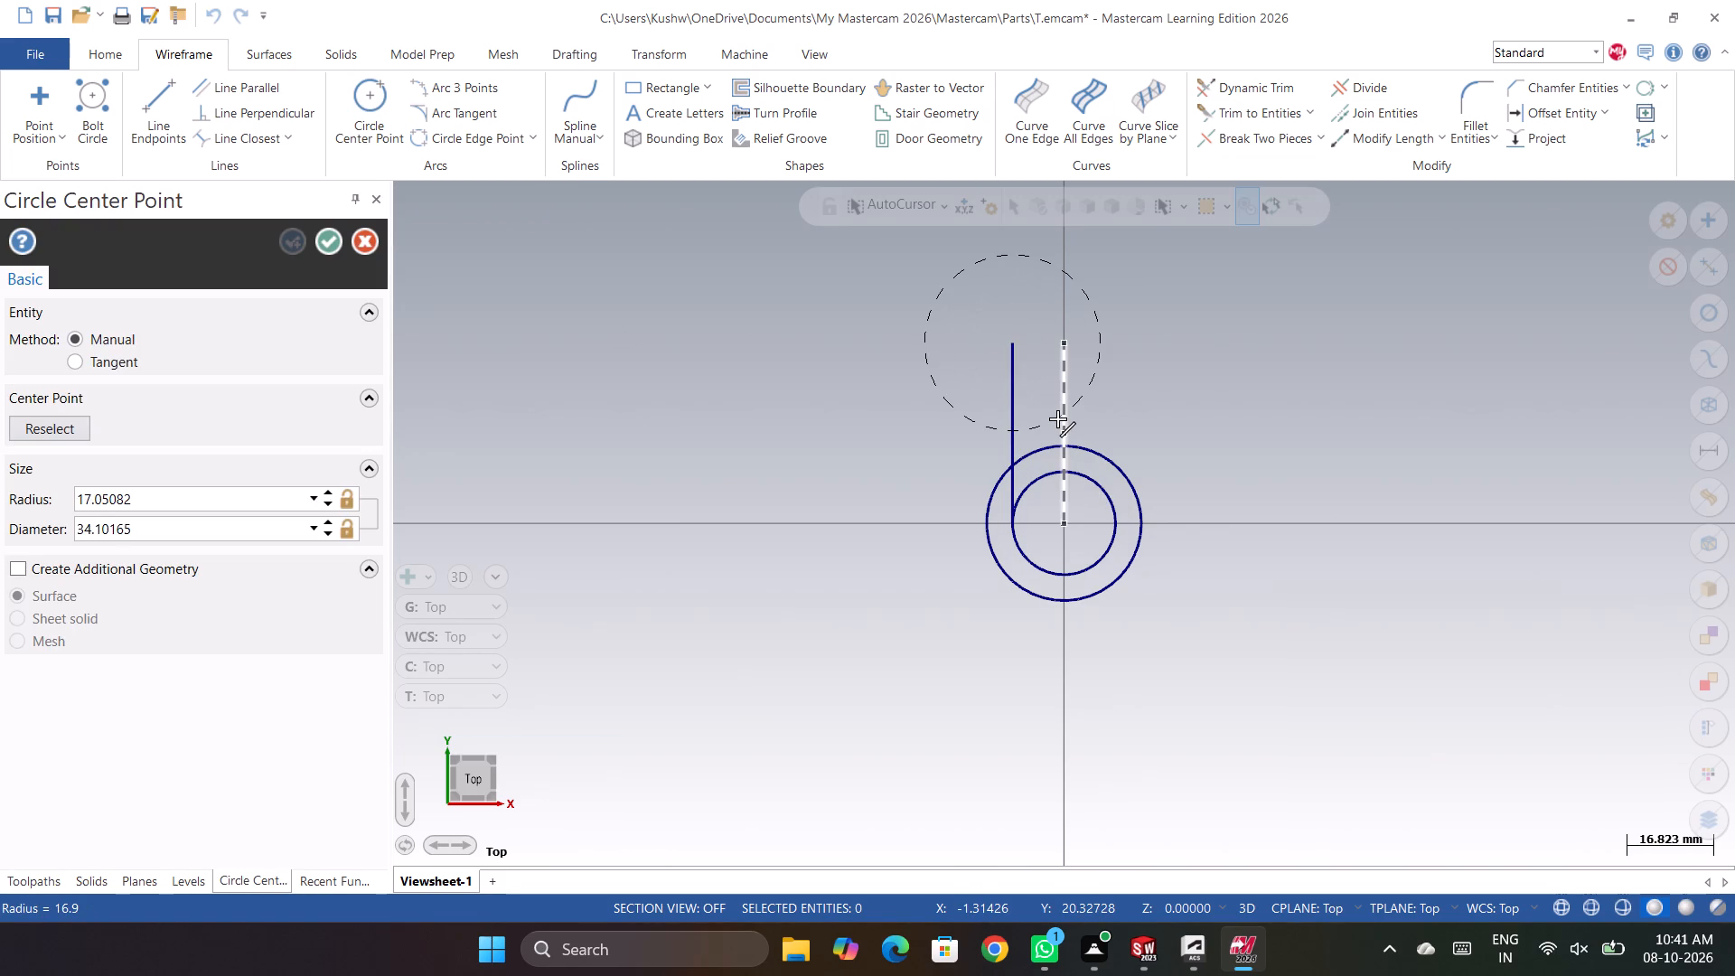
click(1057, 418)
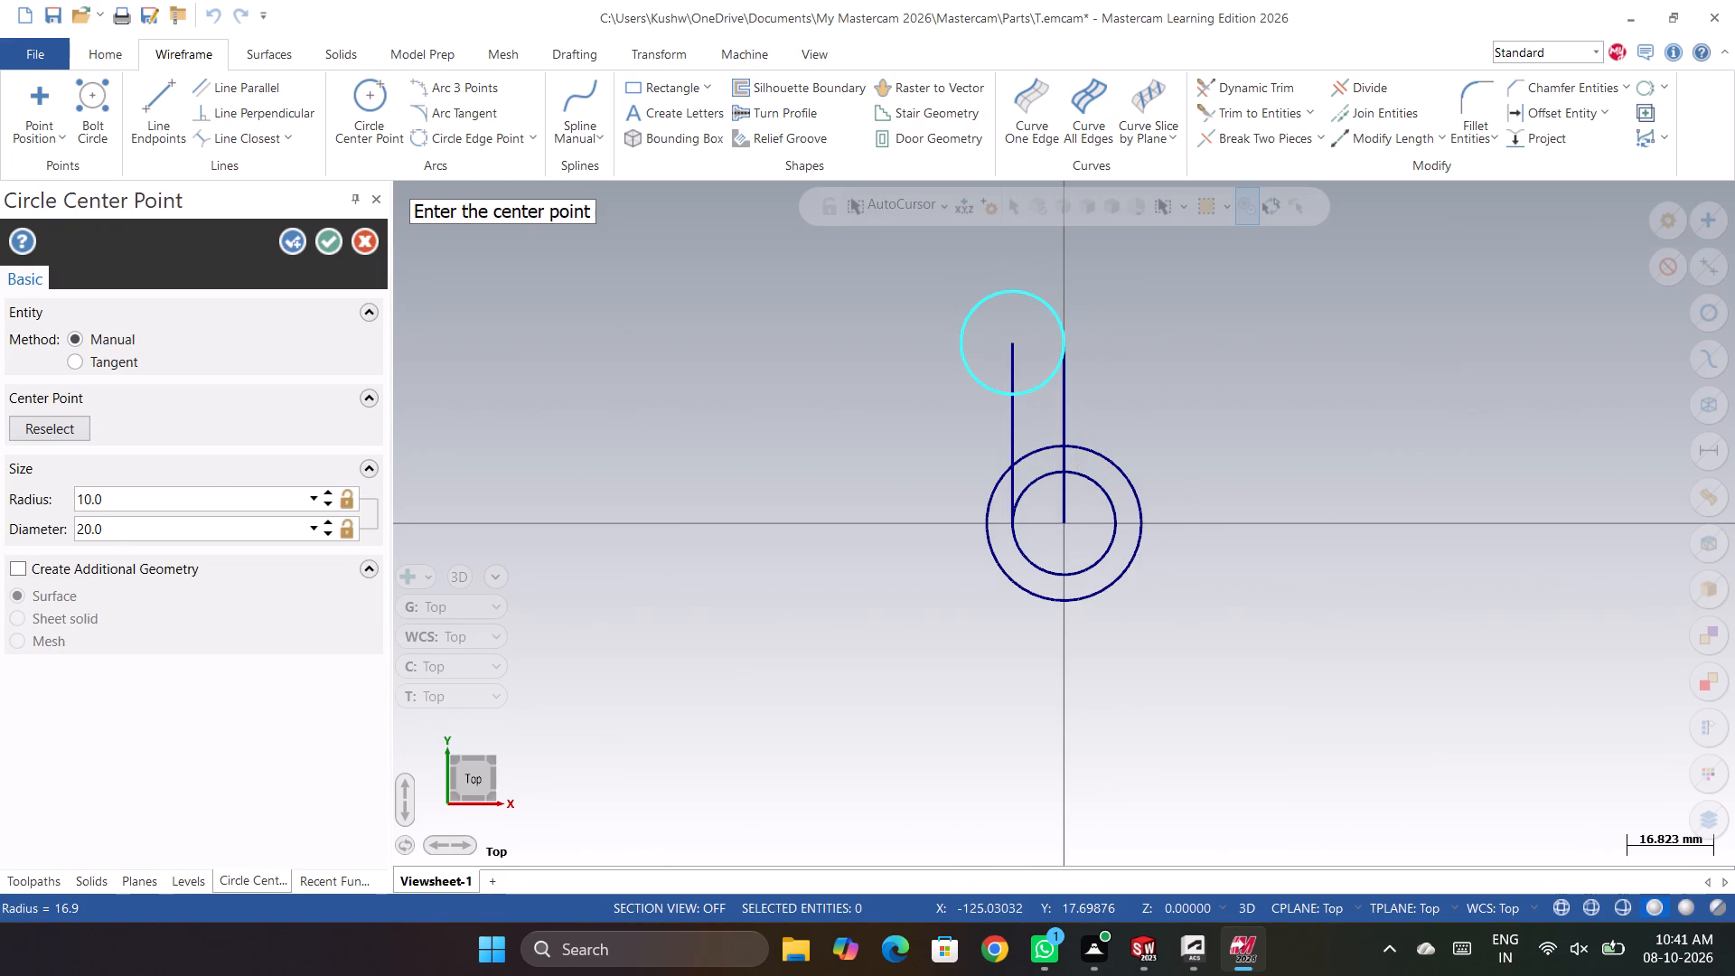
drag(197, 525, 0, 526)
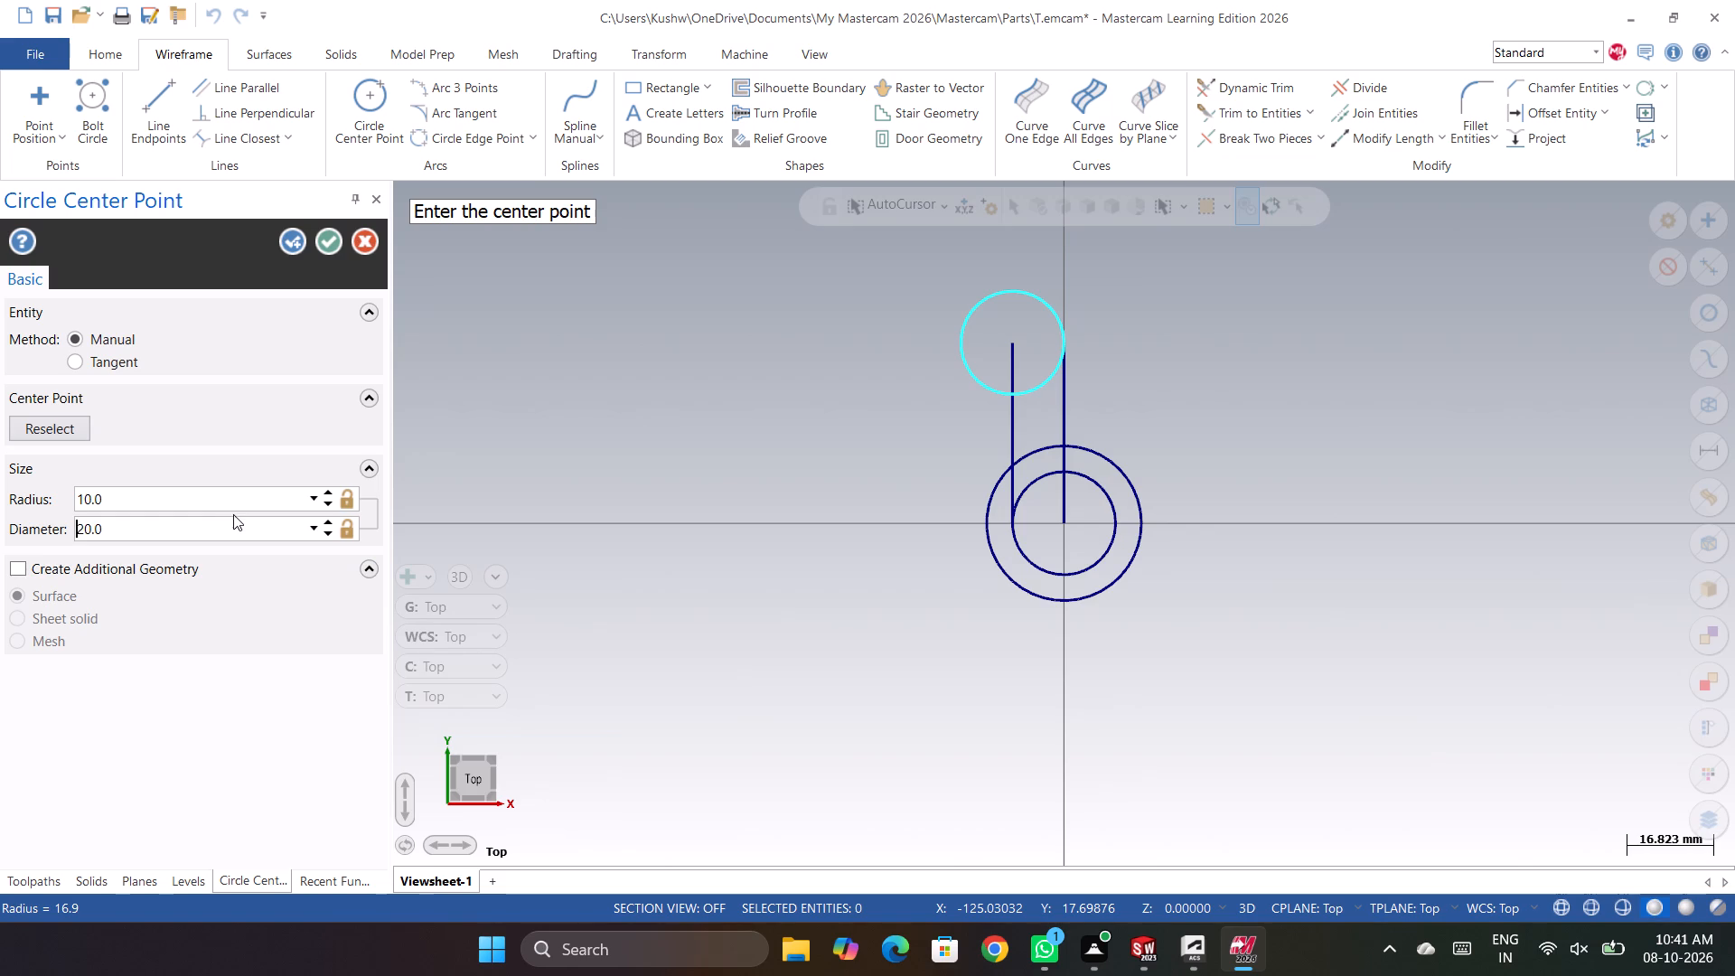
drag(229, 516, 65, 535)
drag(150, 526, 27, 531)
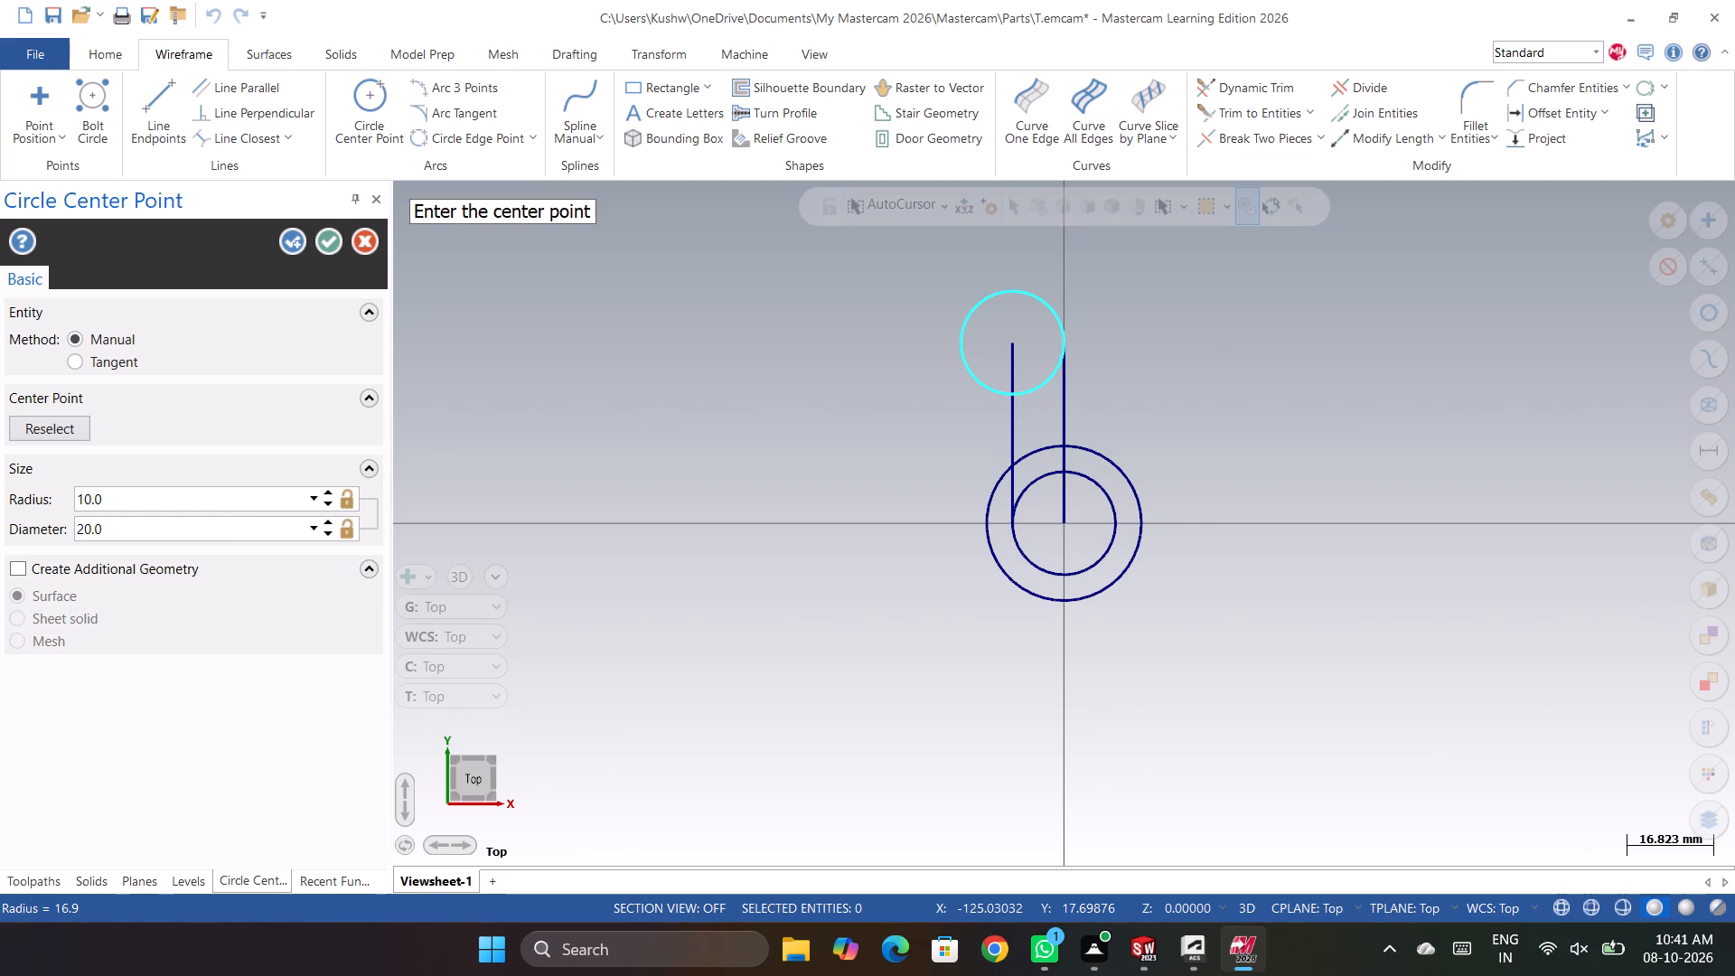
click(127, 530)
drag(127, 530, 0, 529)
text(32)
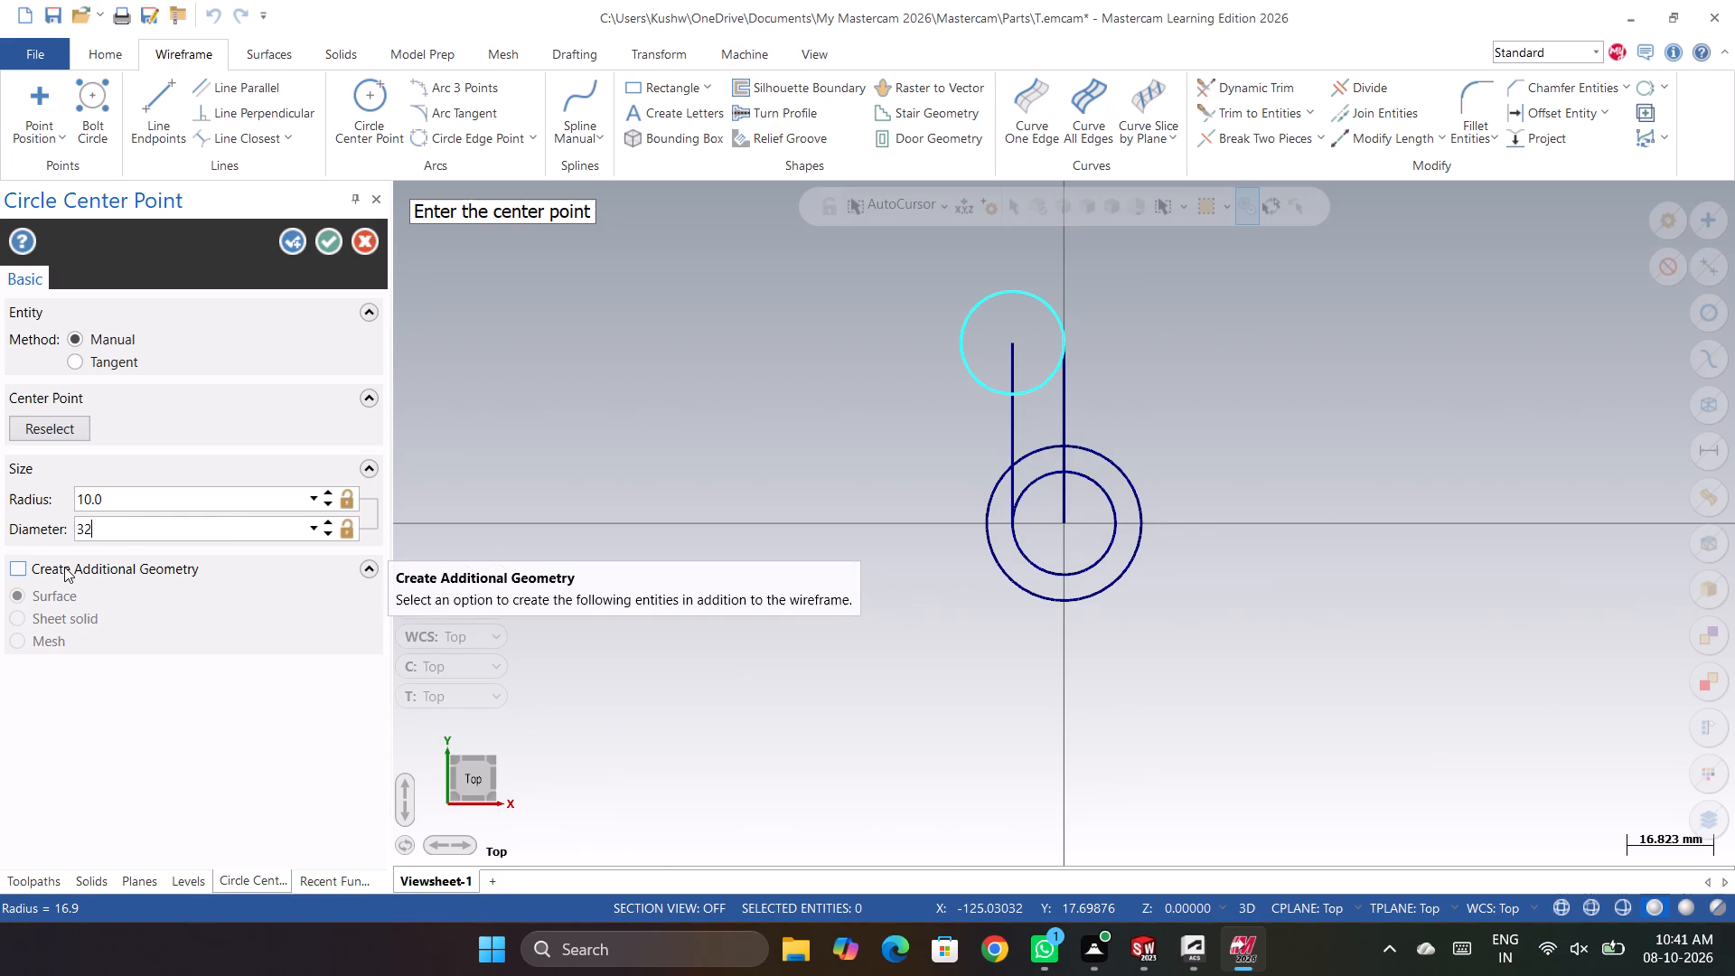
key(Return)
click(320, 241)
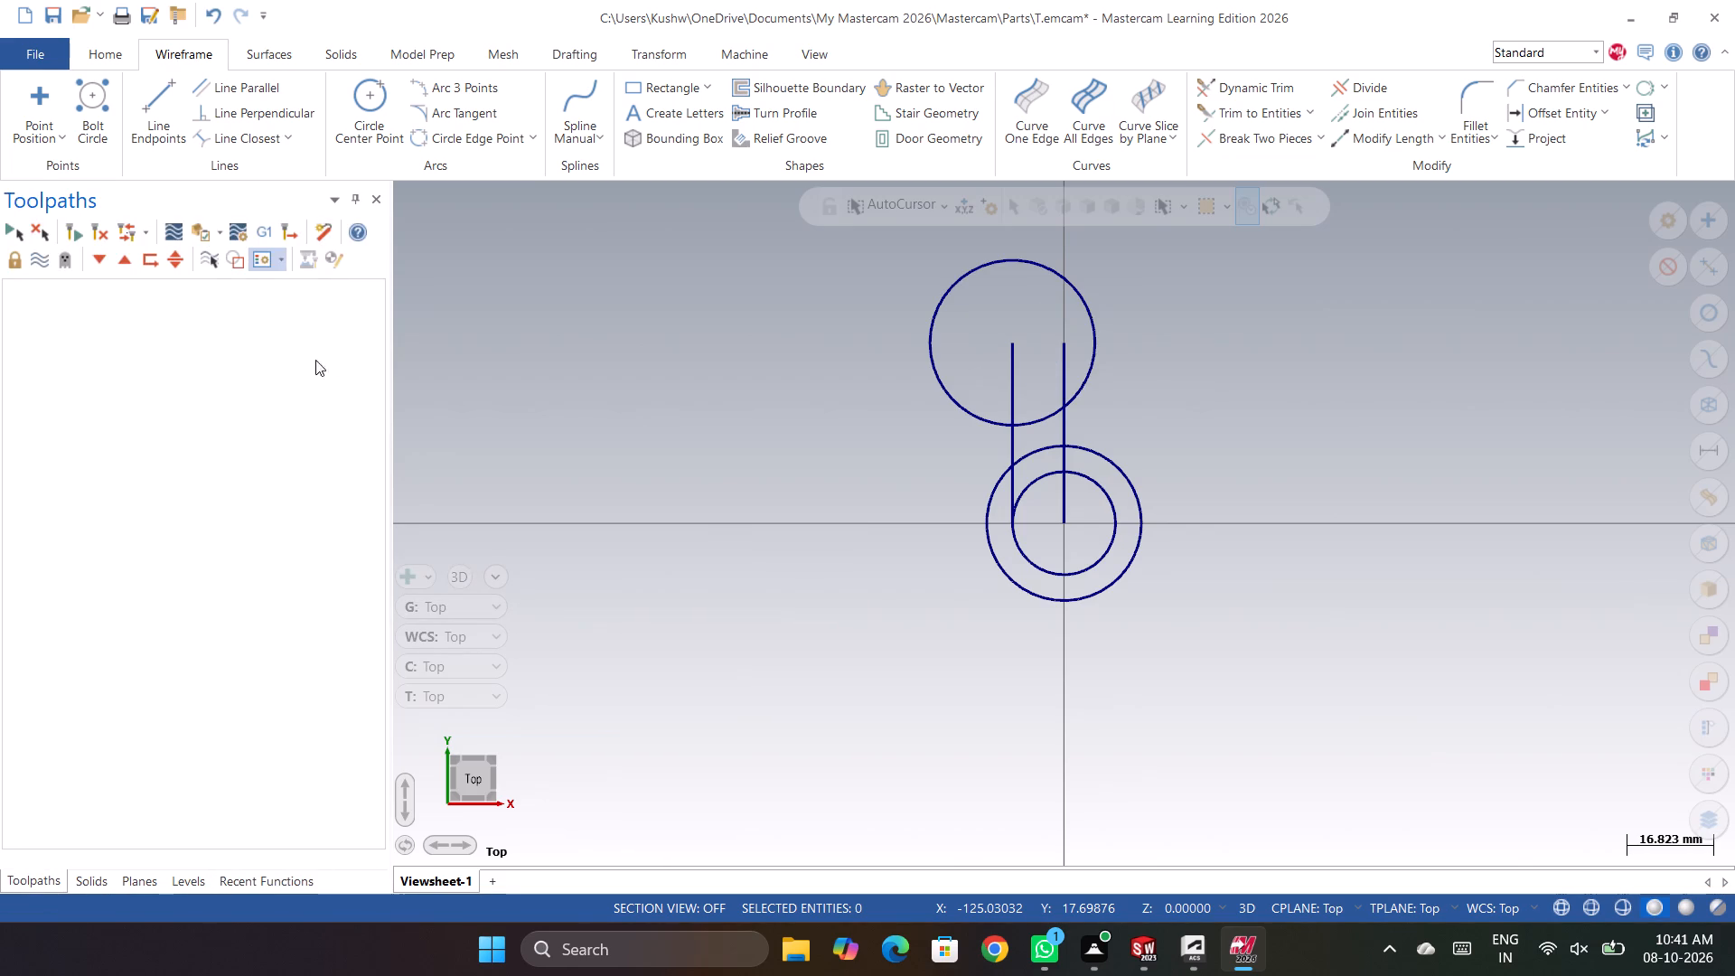
Draw a 24 mm diameter circle concentric with the 32 mm circle at the offset line's upper endpoint.
click(368, 99)
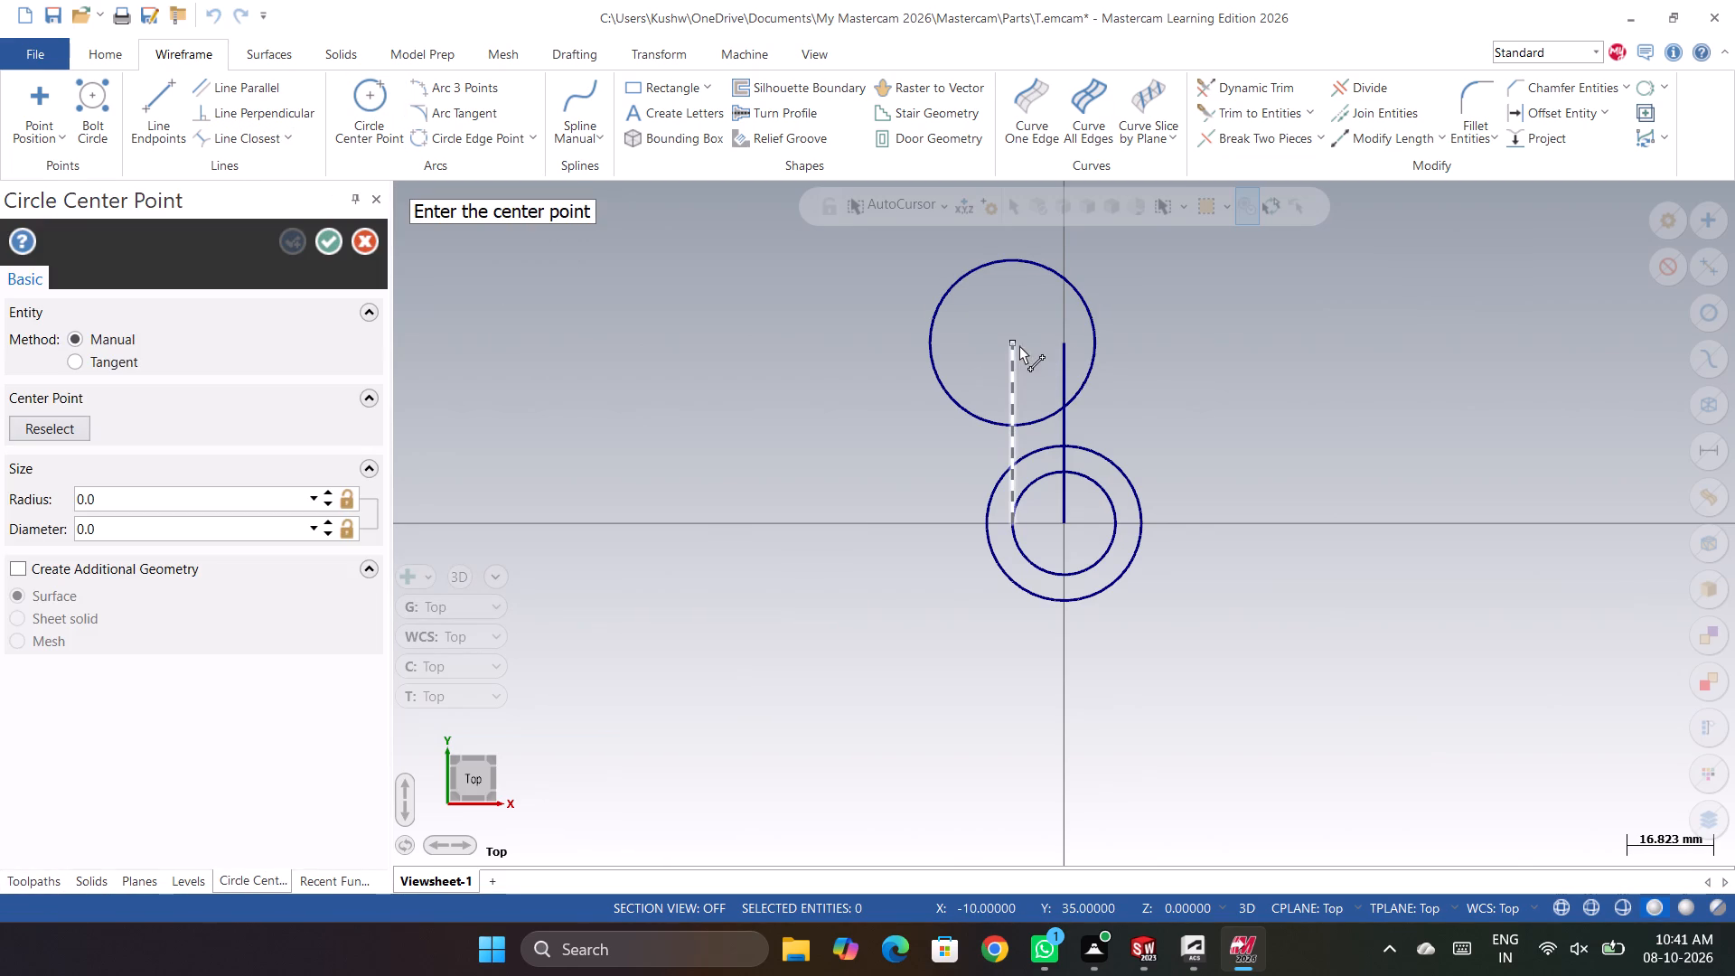
click(1013, 343)
click(1047, 387)
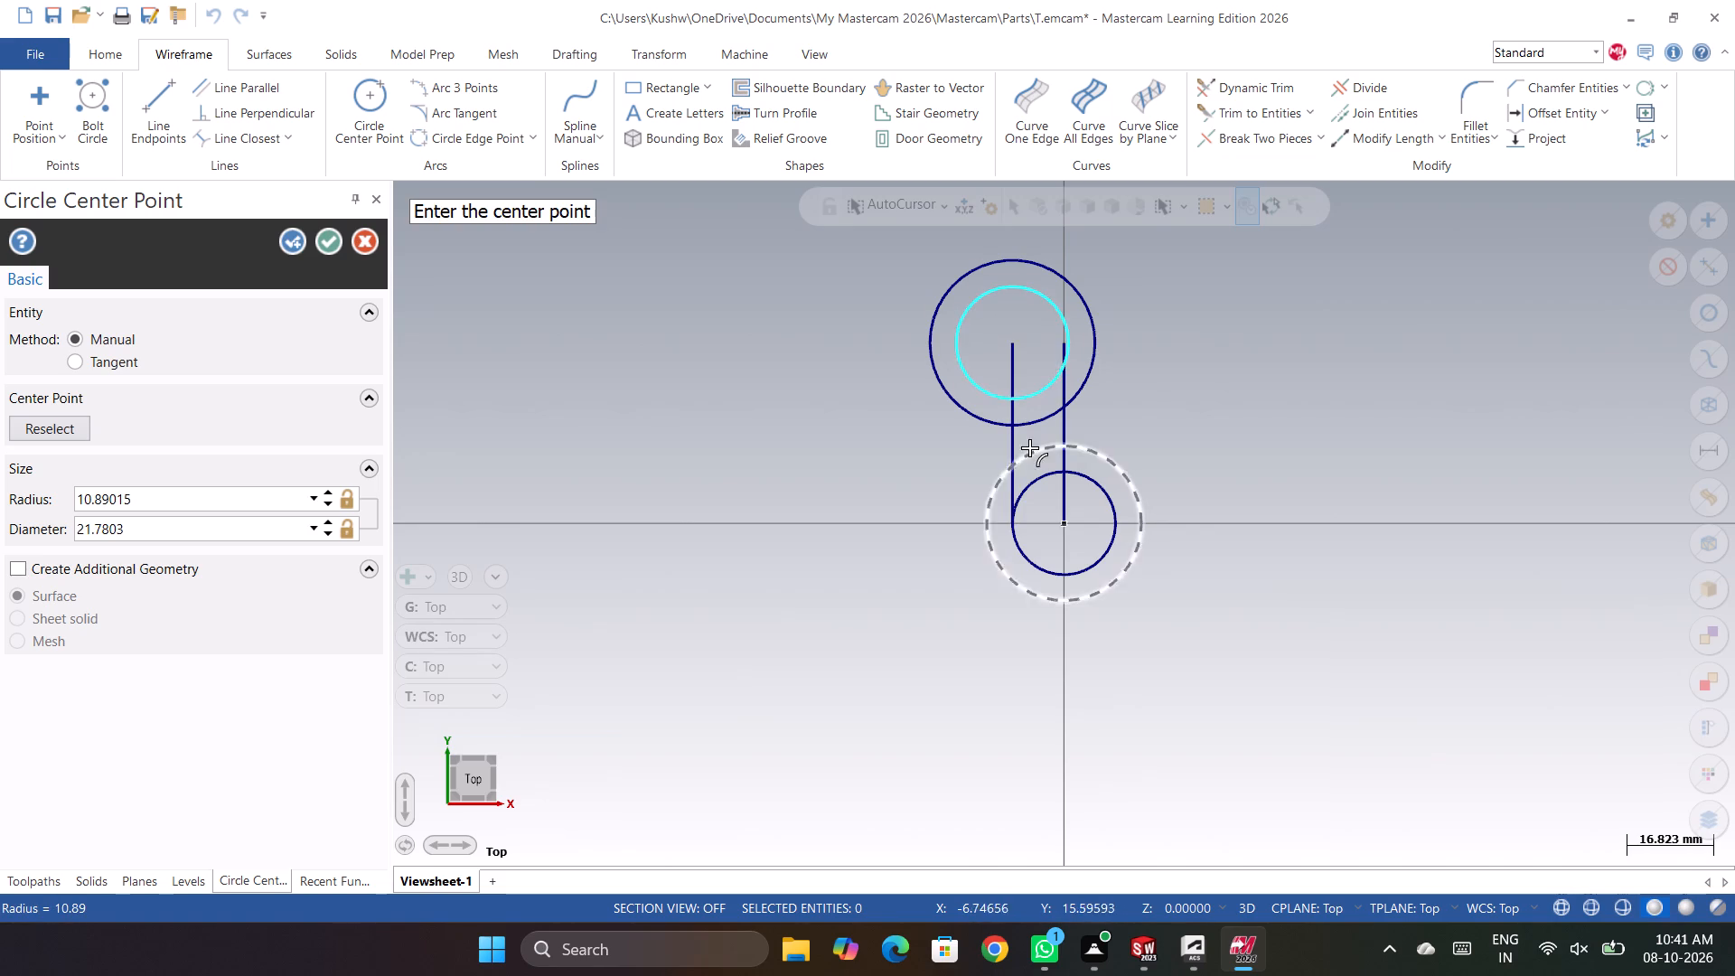
click(164, 533)
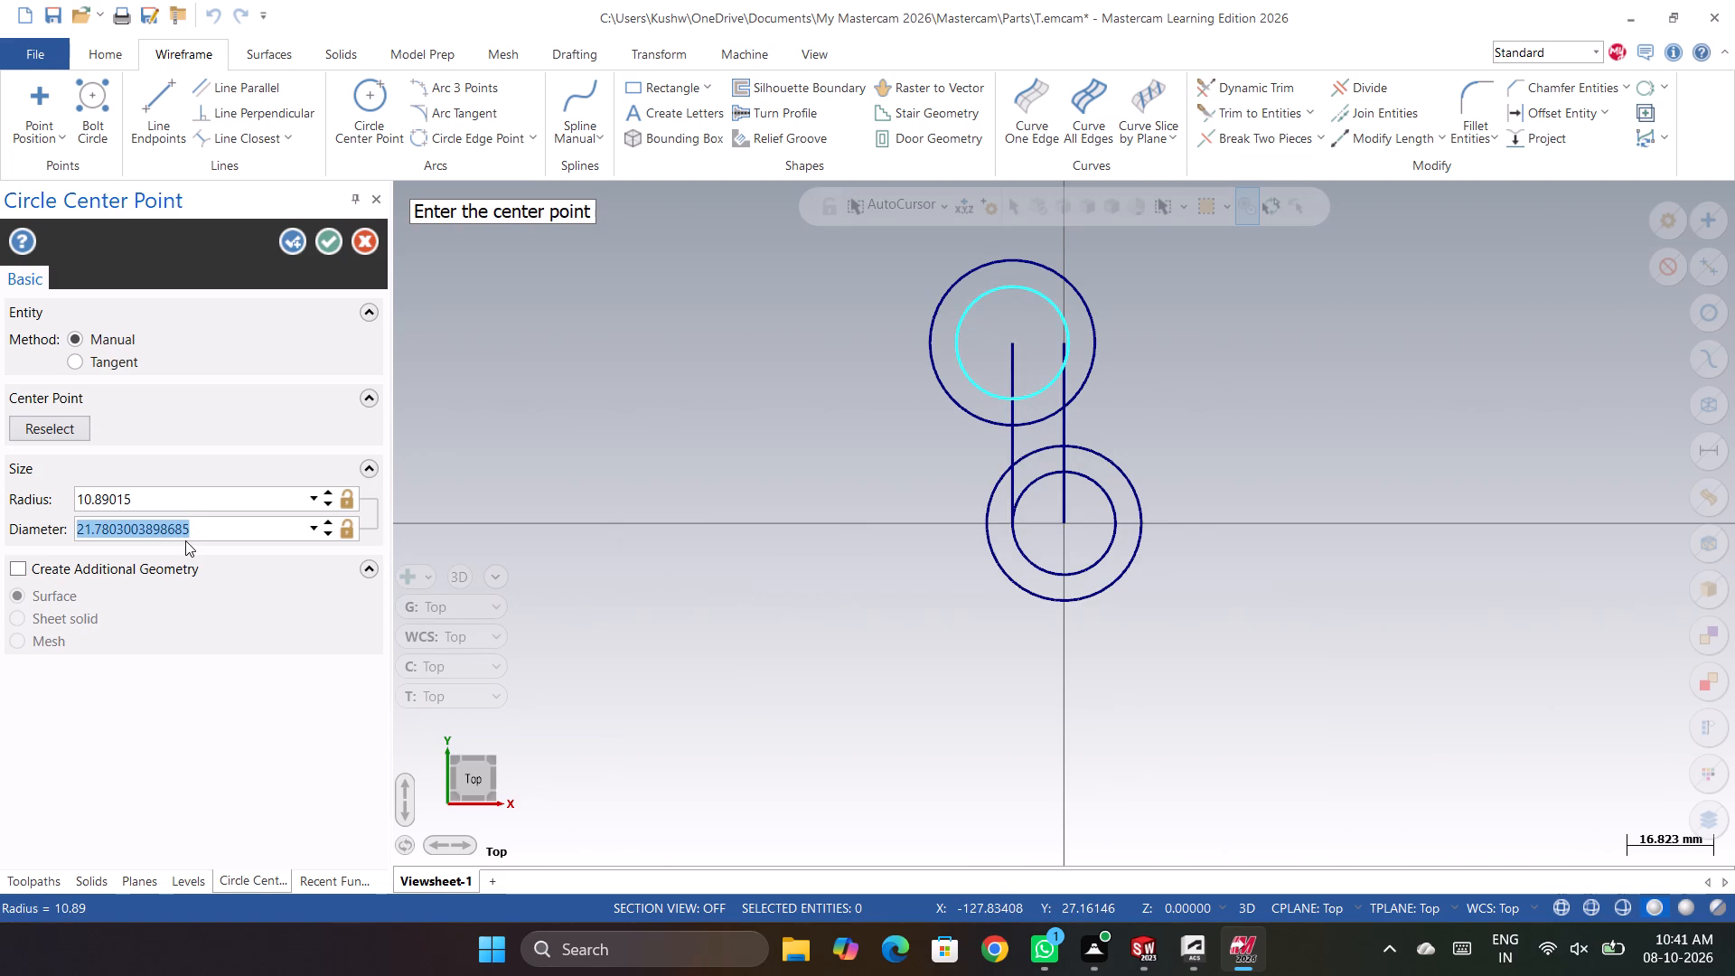
key(BackSpace)
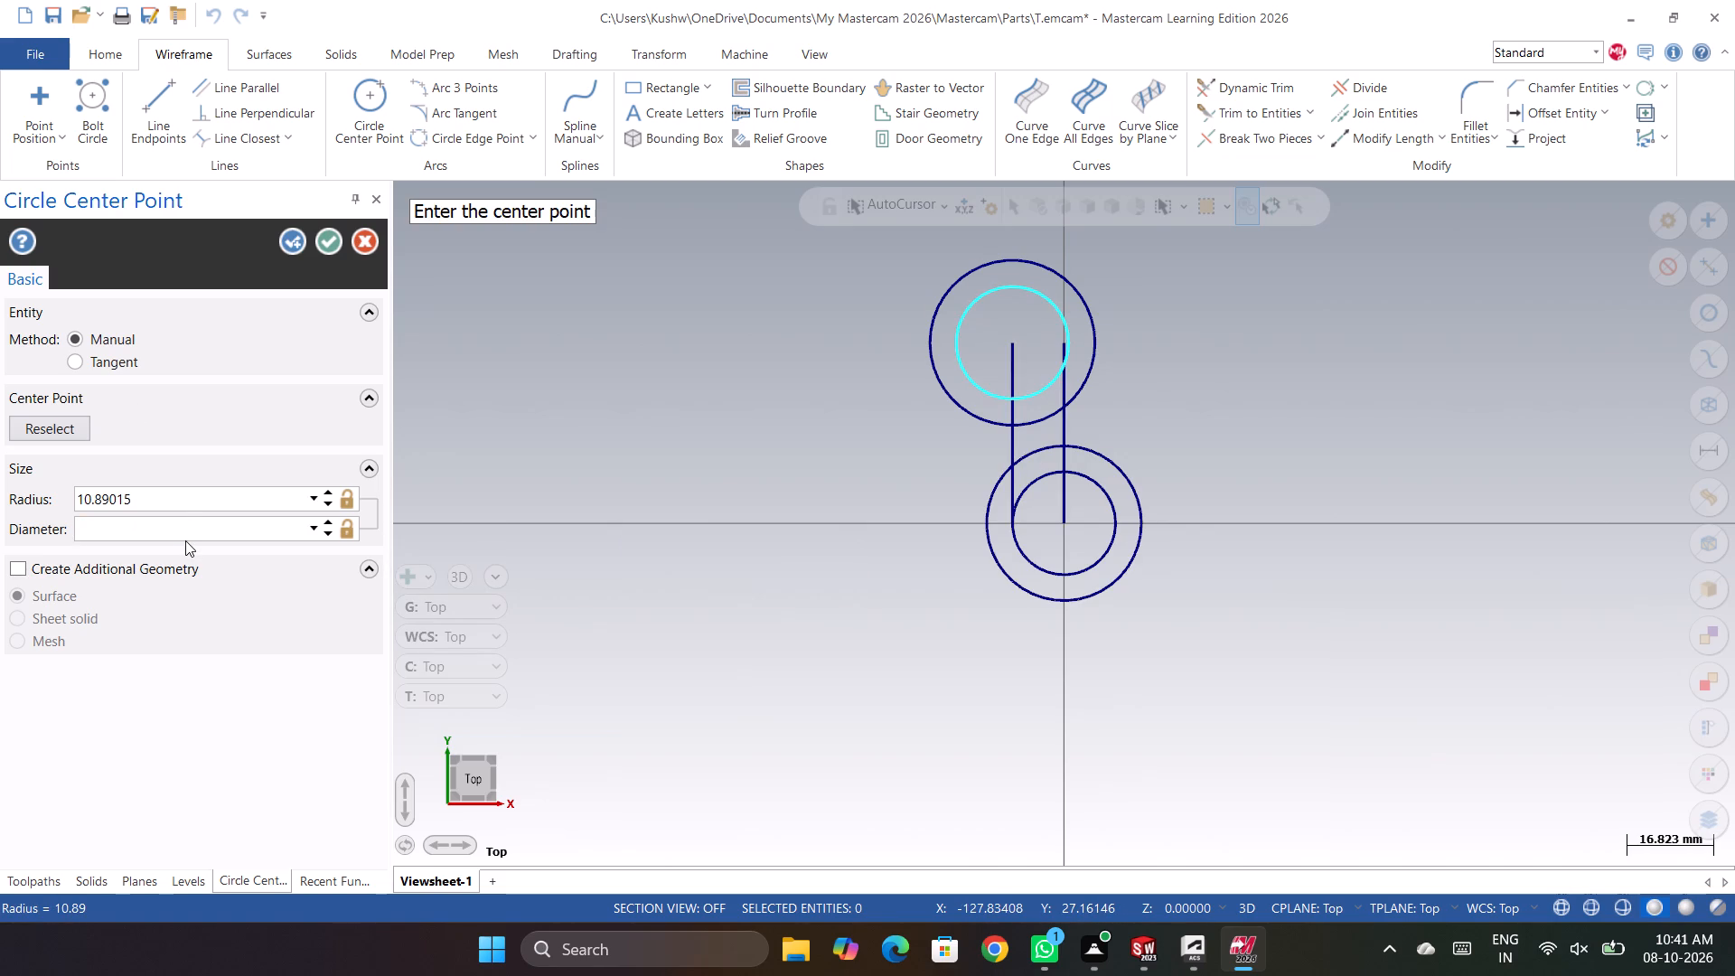
text(24)
key(Return)
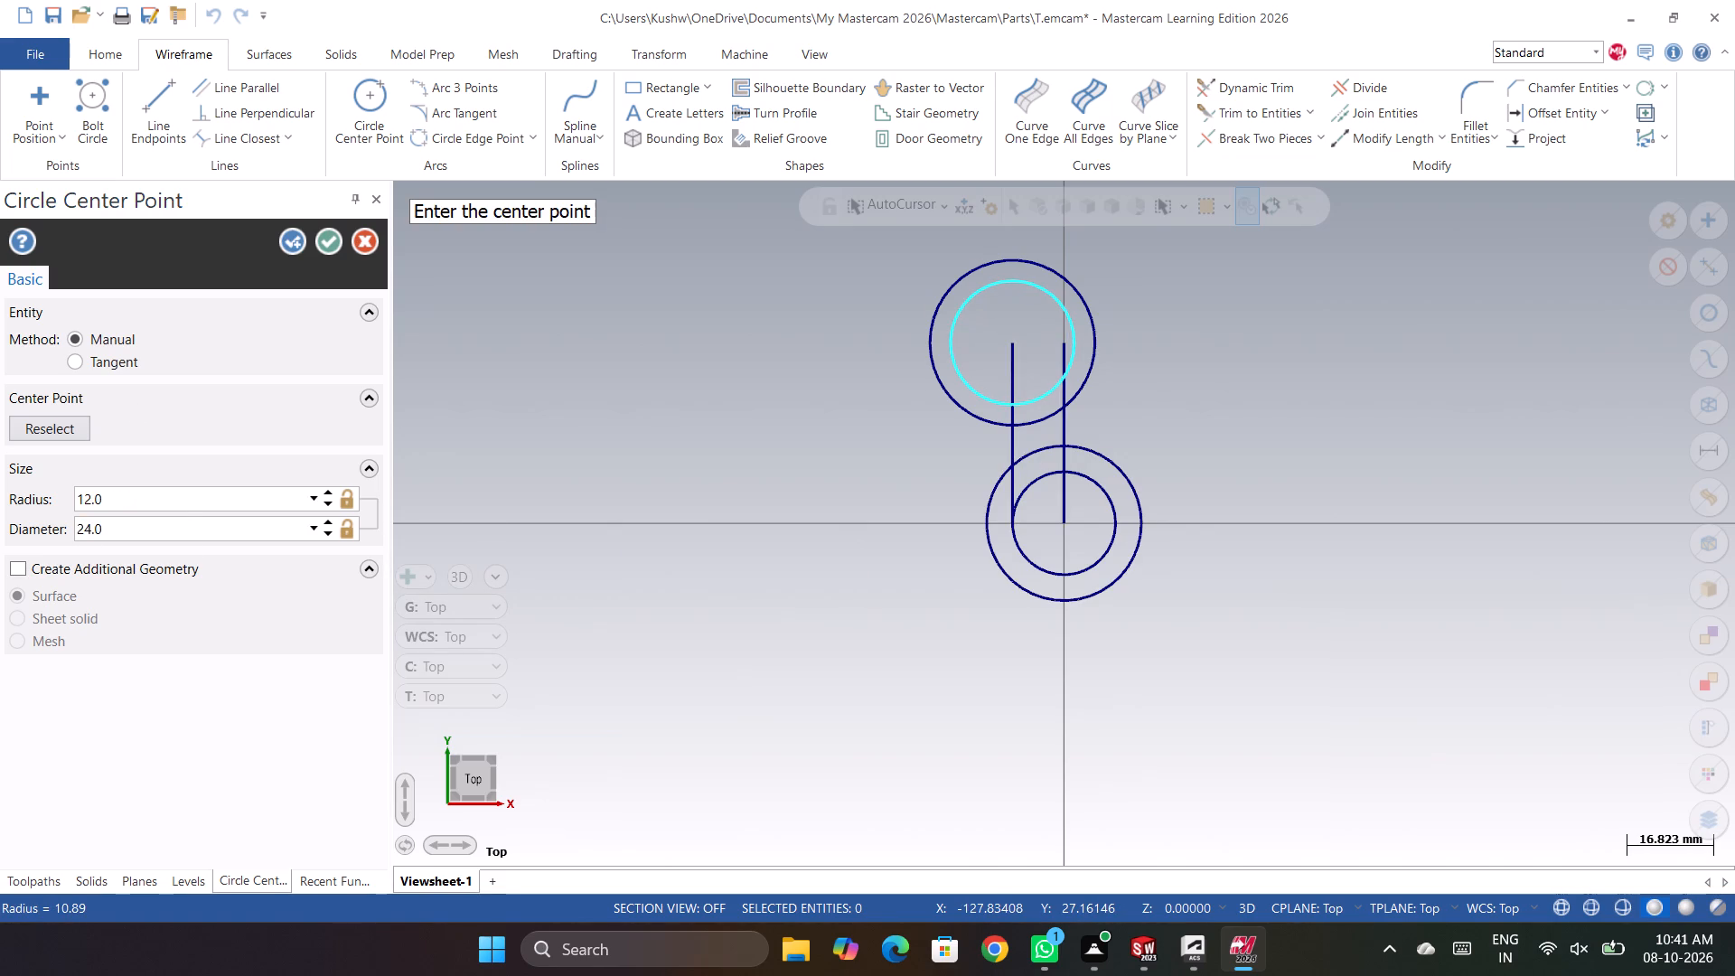
click(333, 239)
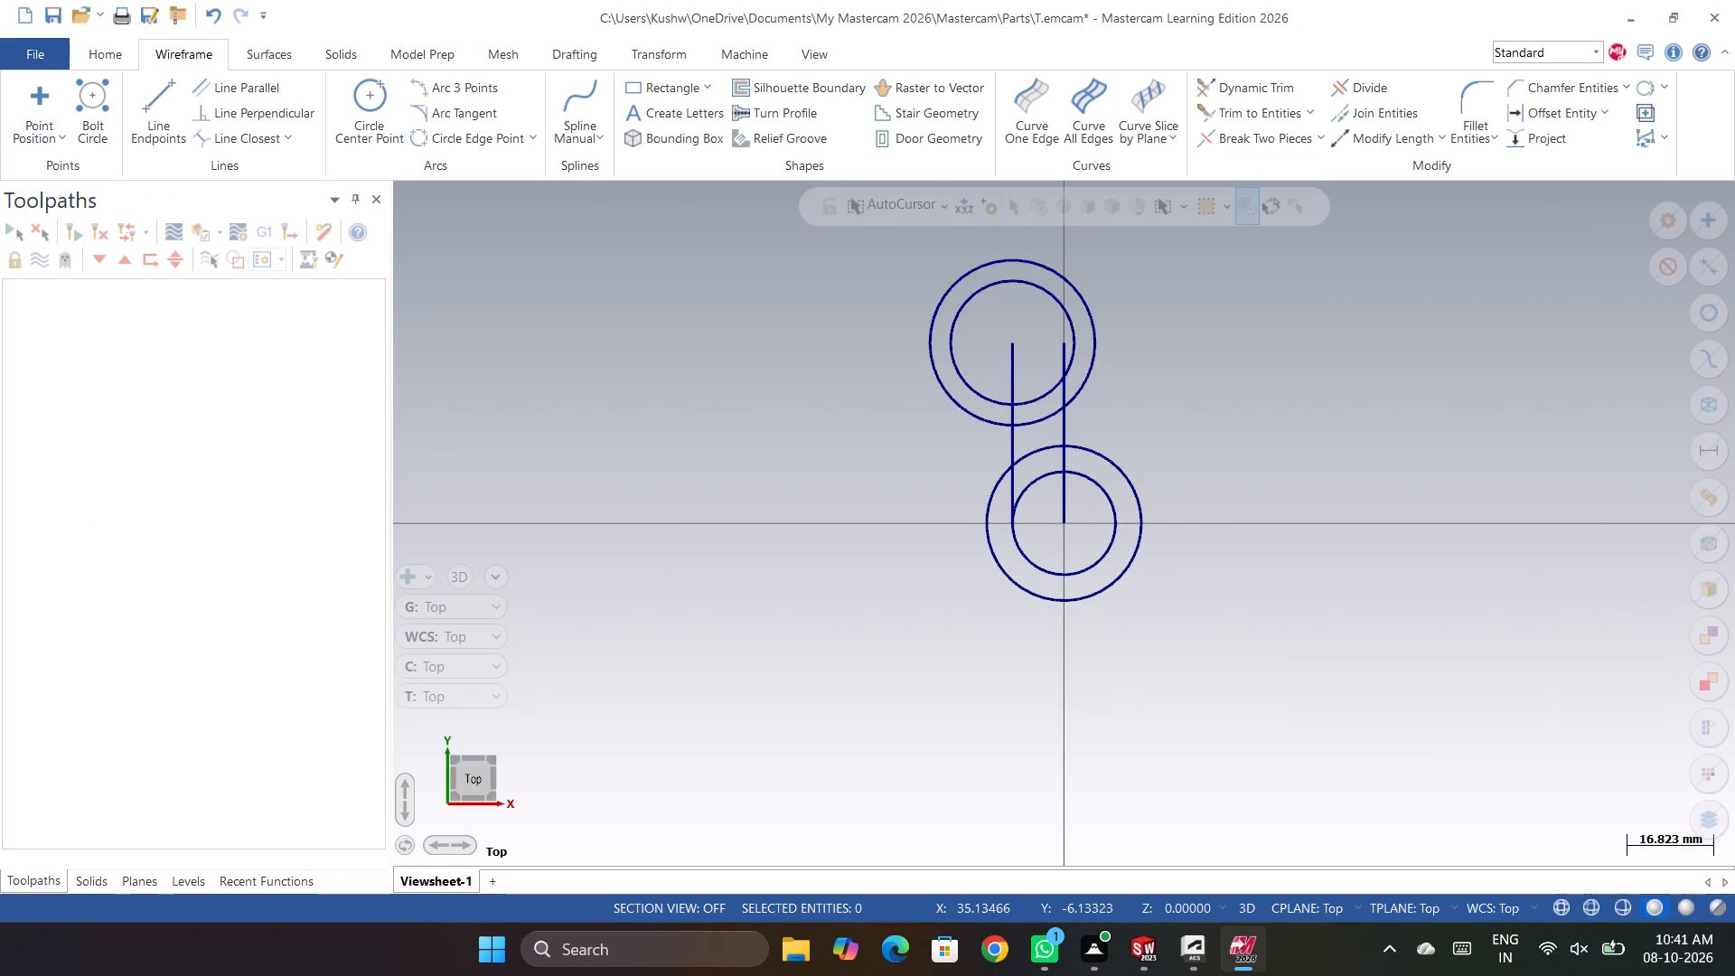
Delete the two vertical construction lines between the upper and lower circle pairs.
click(1006, 439)
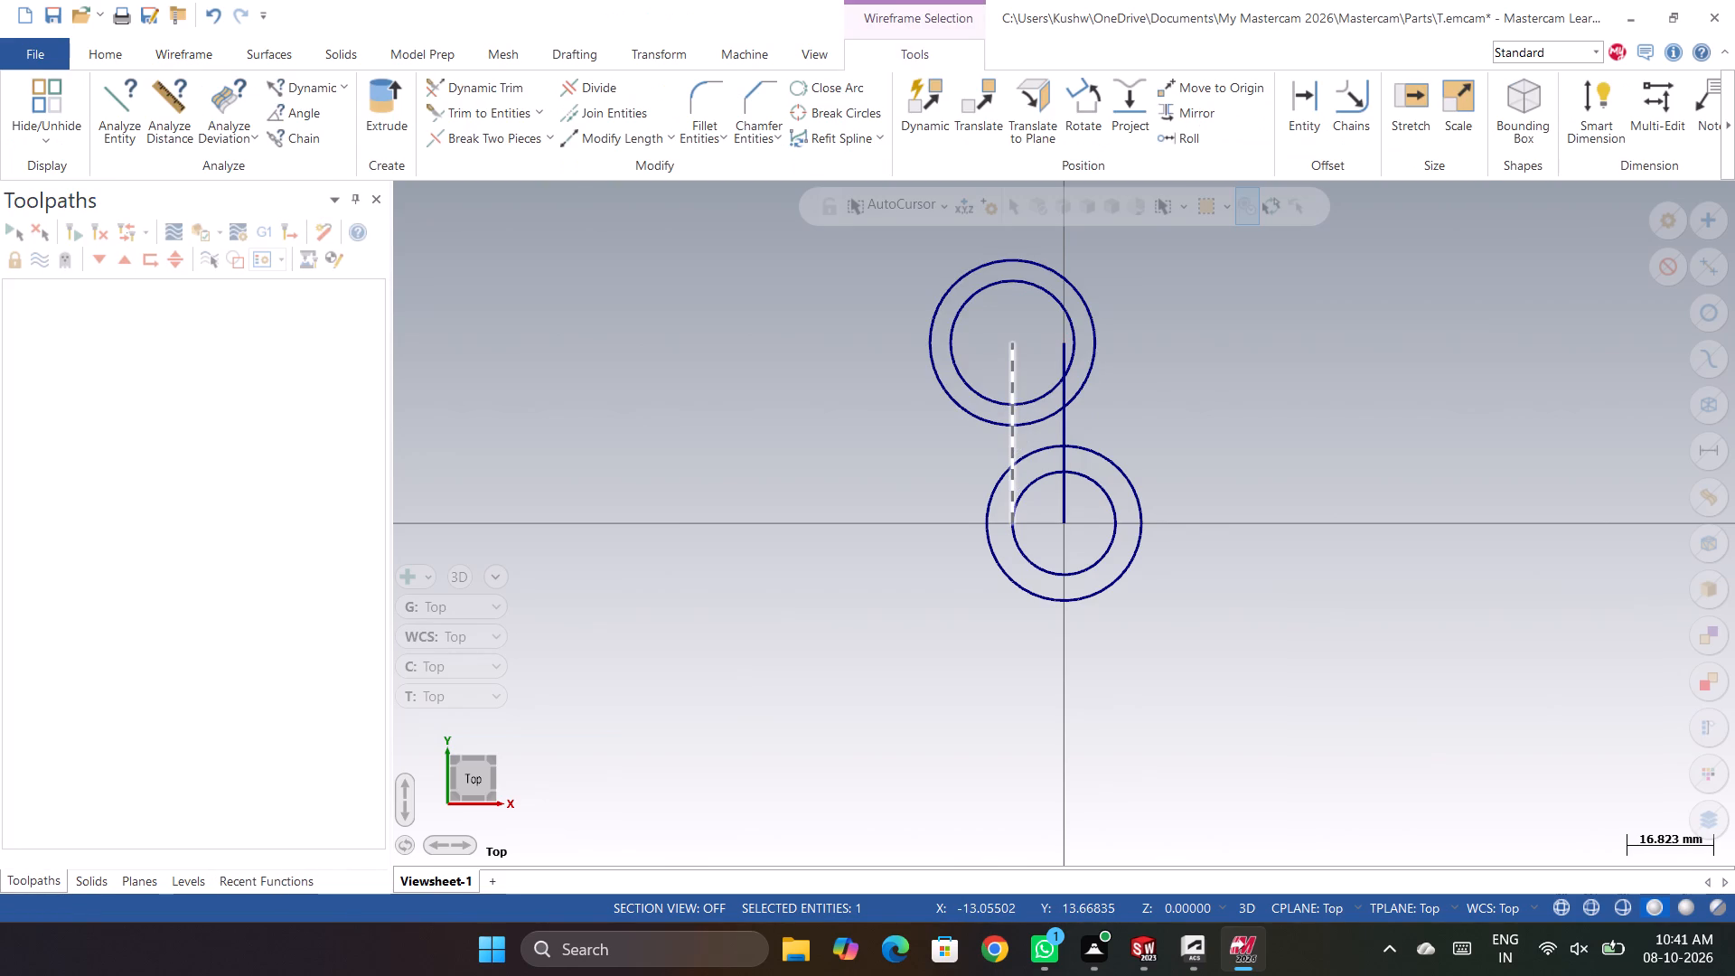
key(Delete)
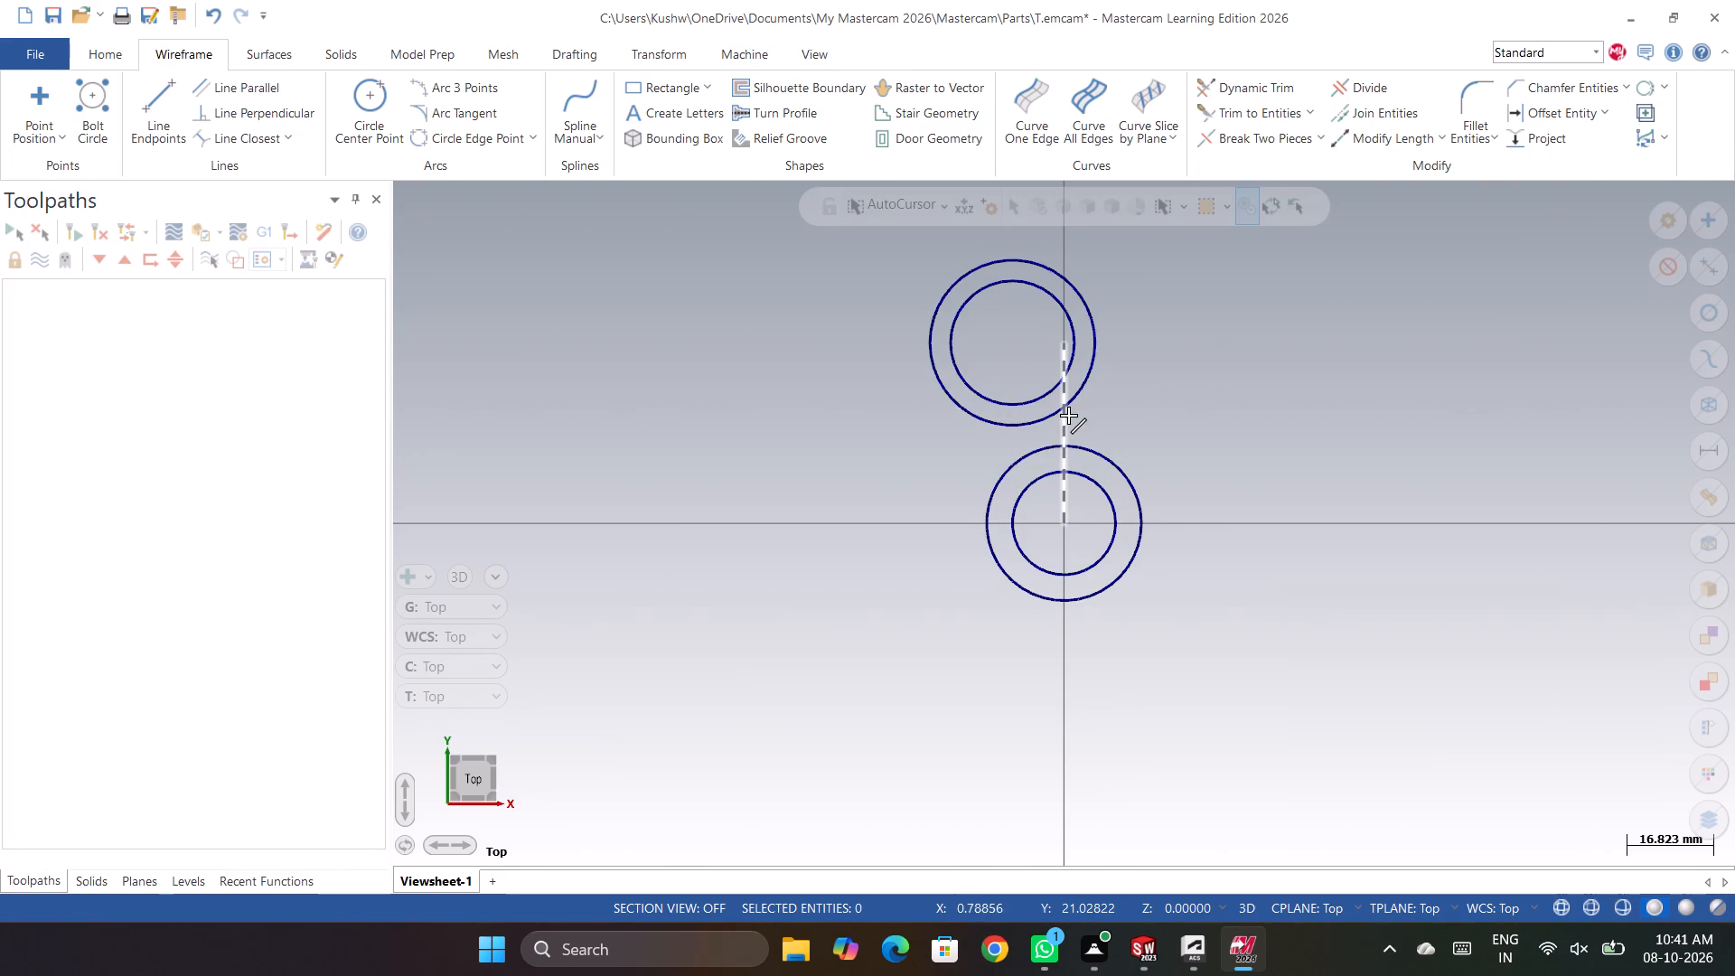
click(1068, 415)
key(Delete)
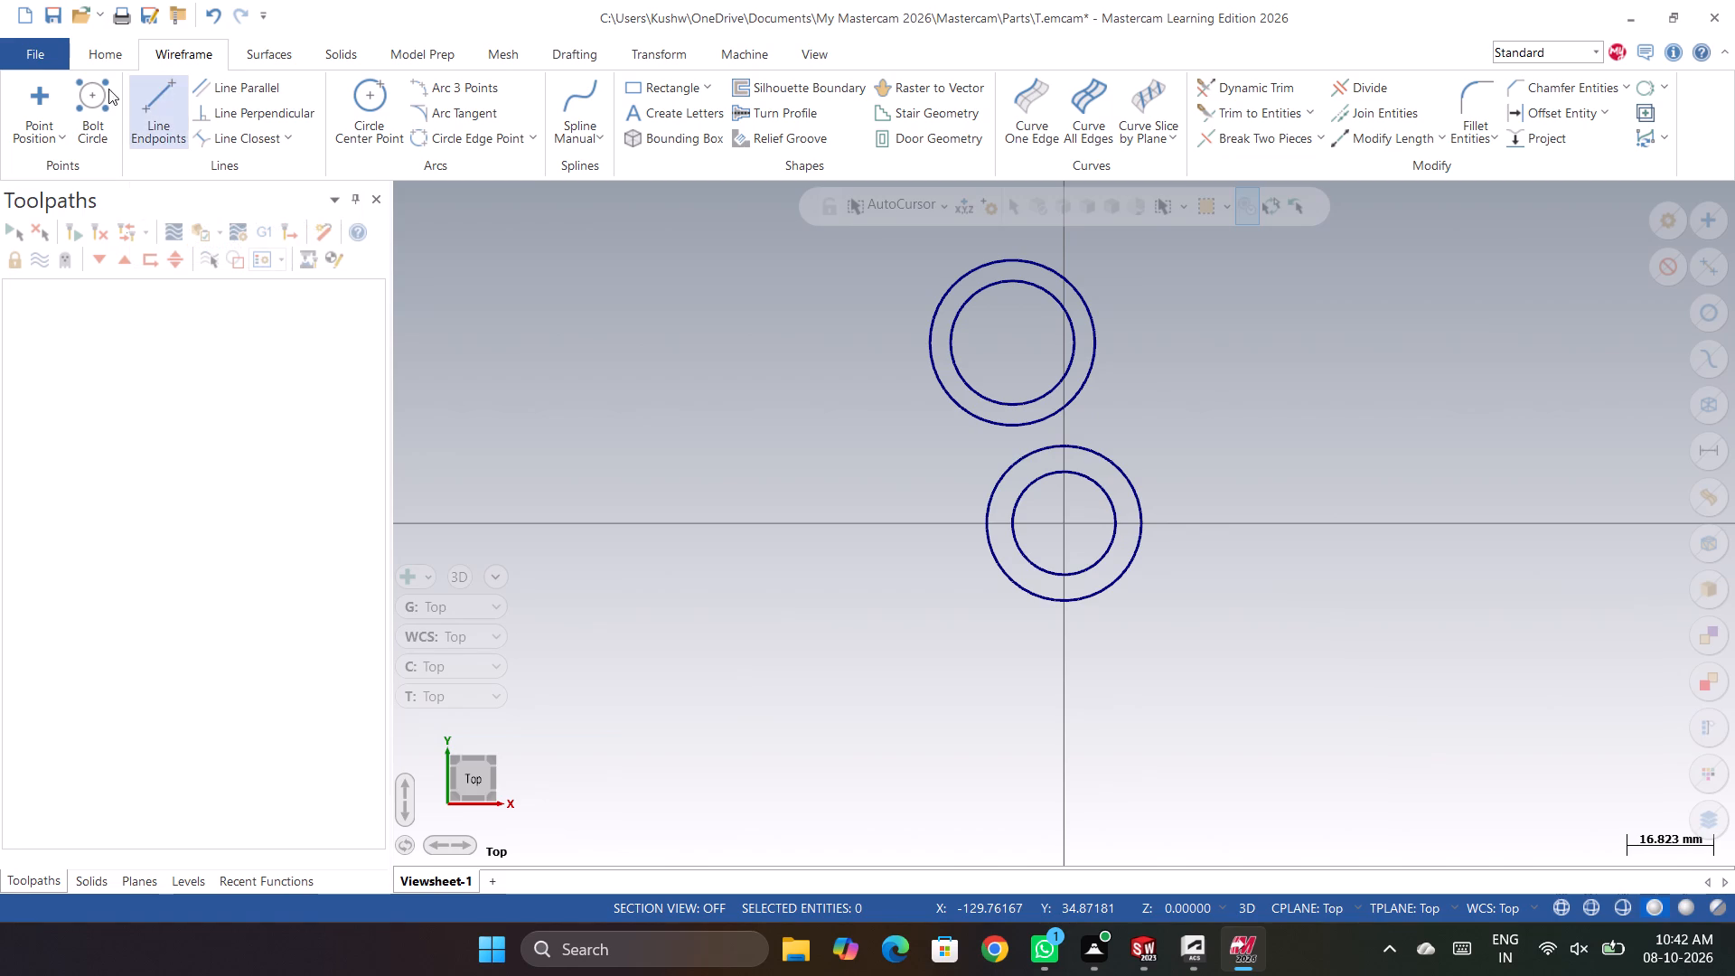
Draw a horizontal line 36 mm long from the origin in the positive X direction.
click(166, 95)
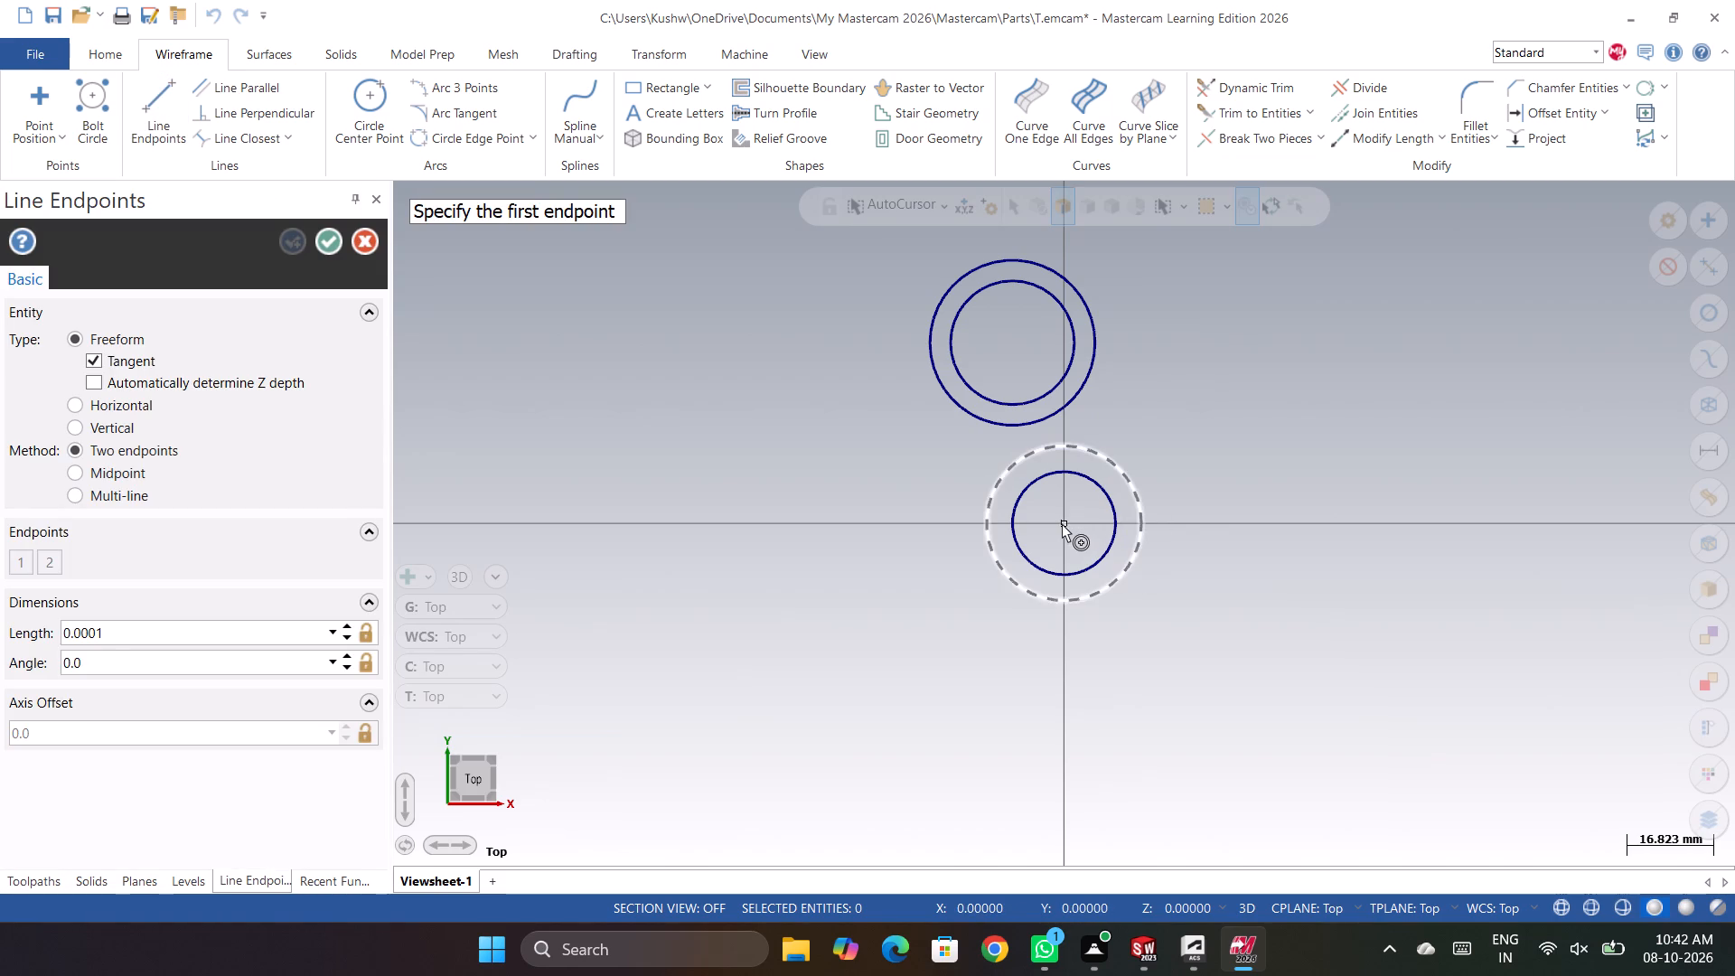
click(1061, 523)
click(1352, 534)
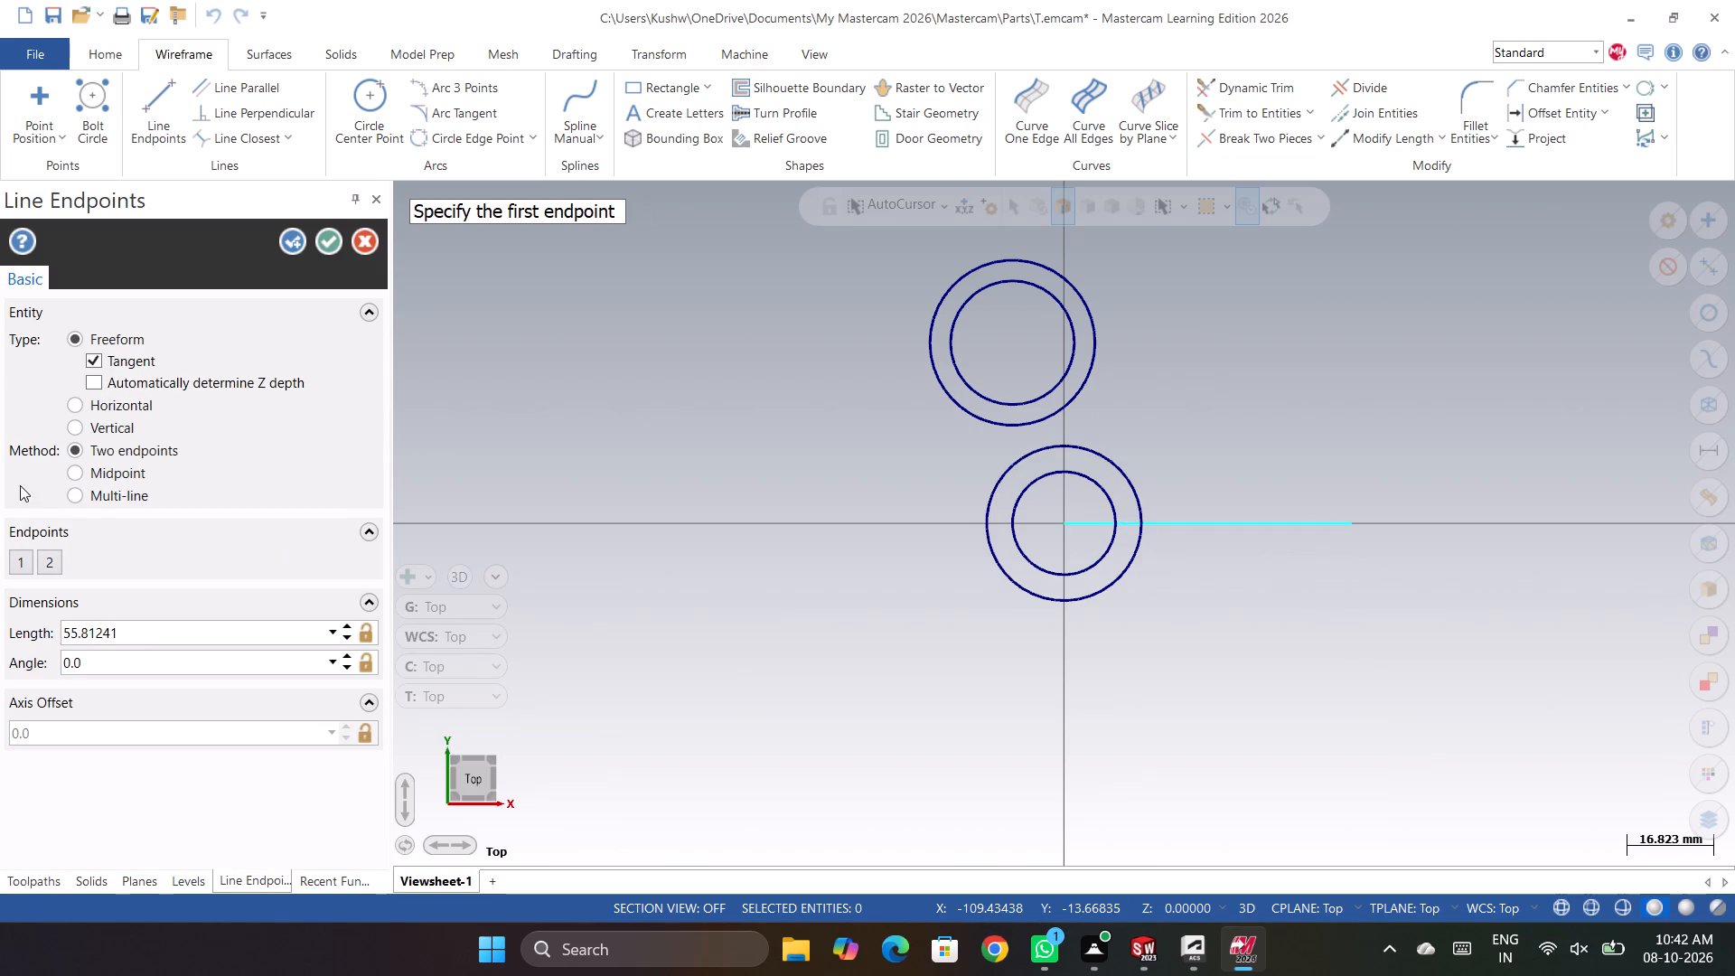
click(131, 630)
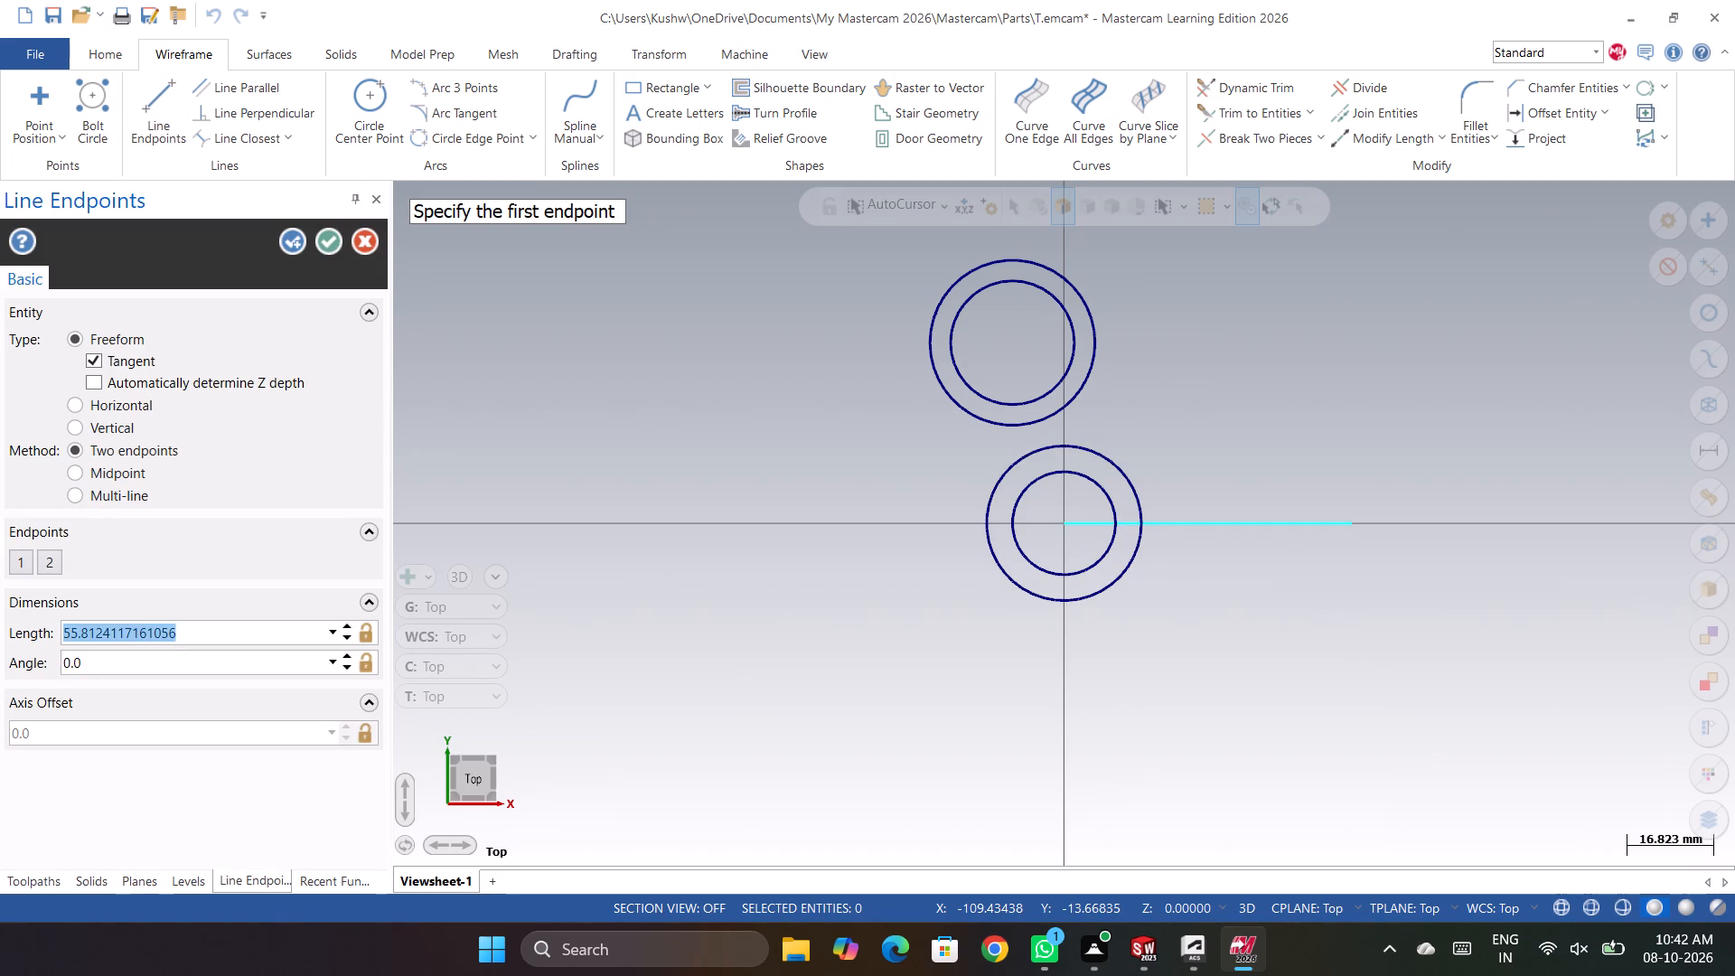
text(36)
key(Return)
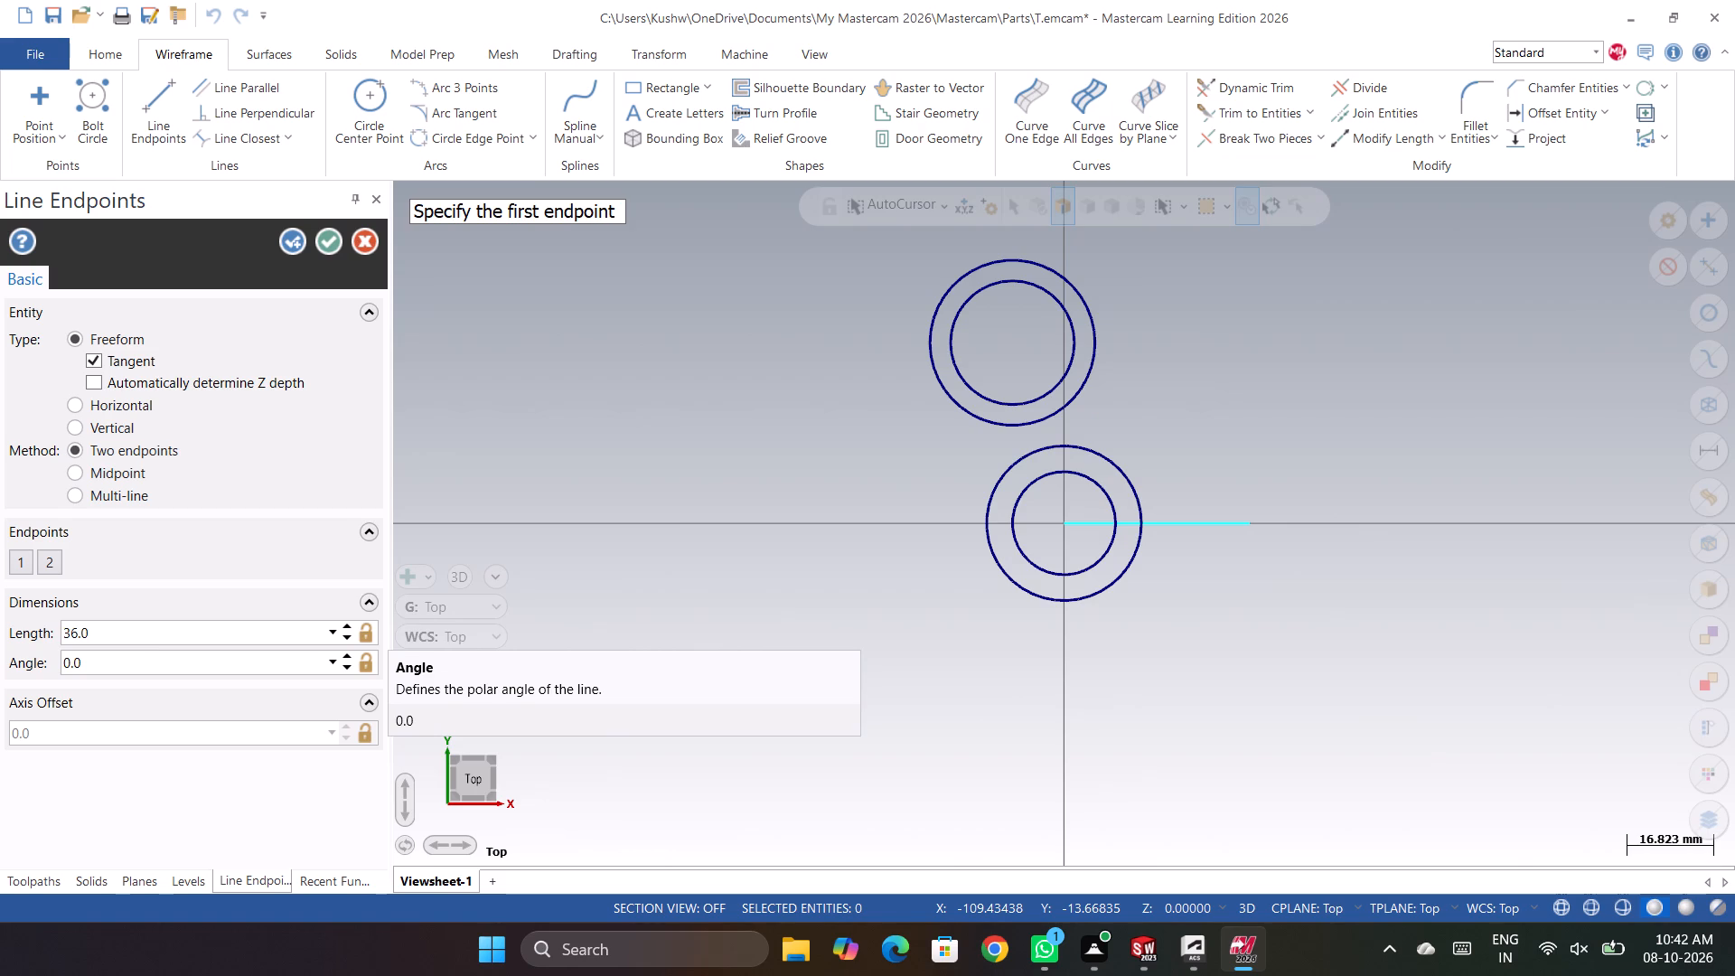
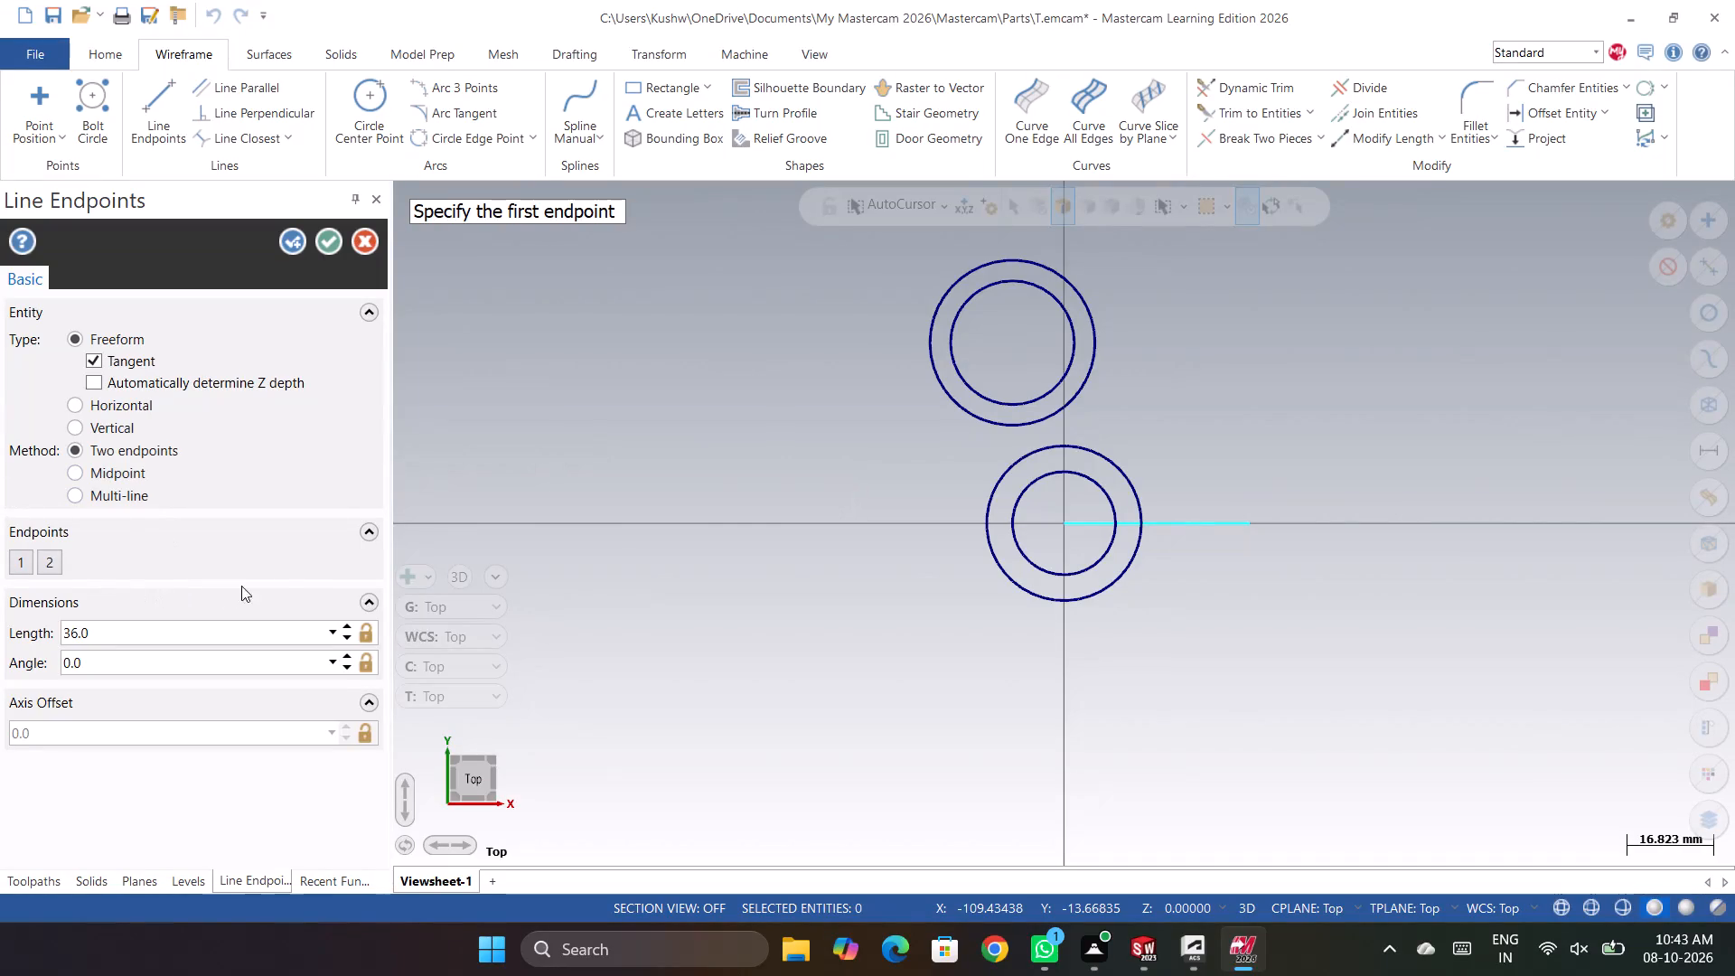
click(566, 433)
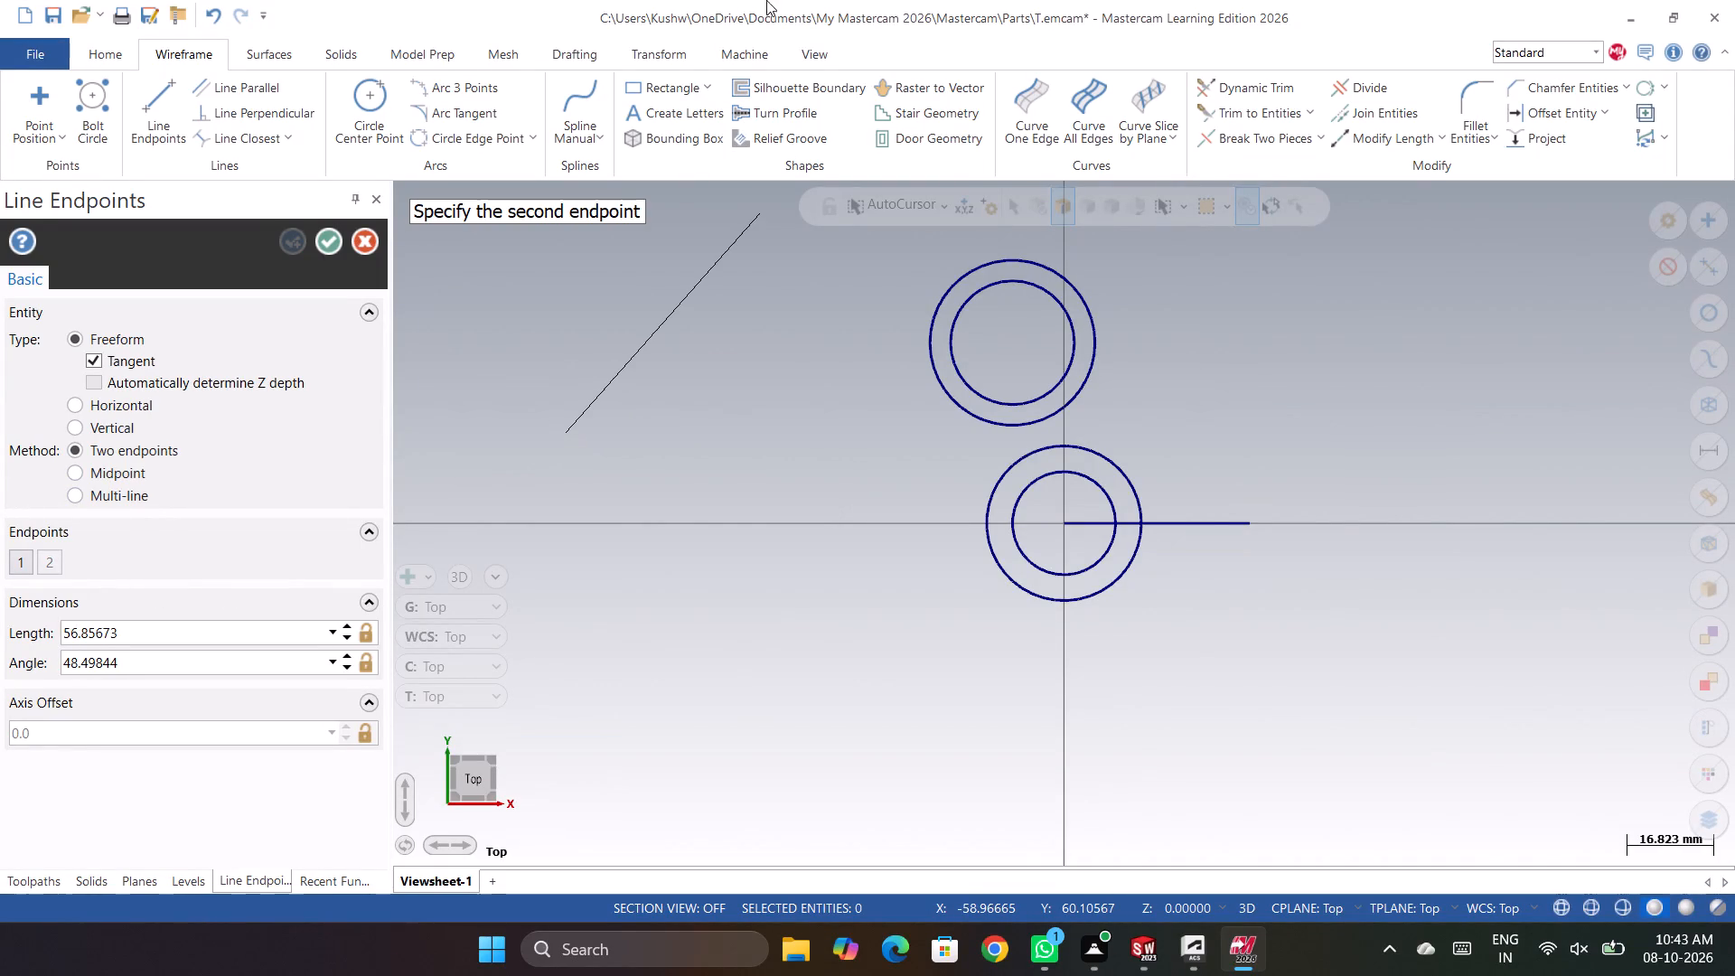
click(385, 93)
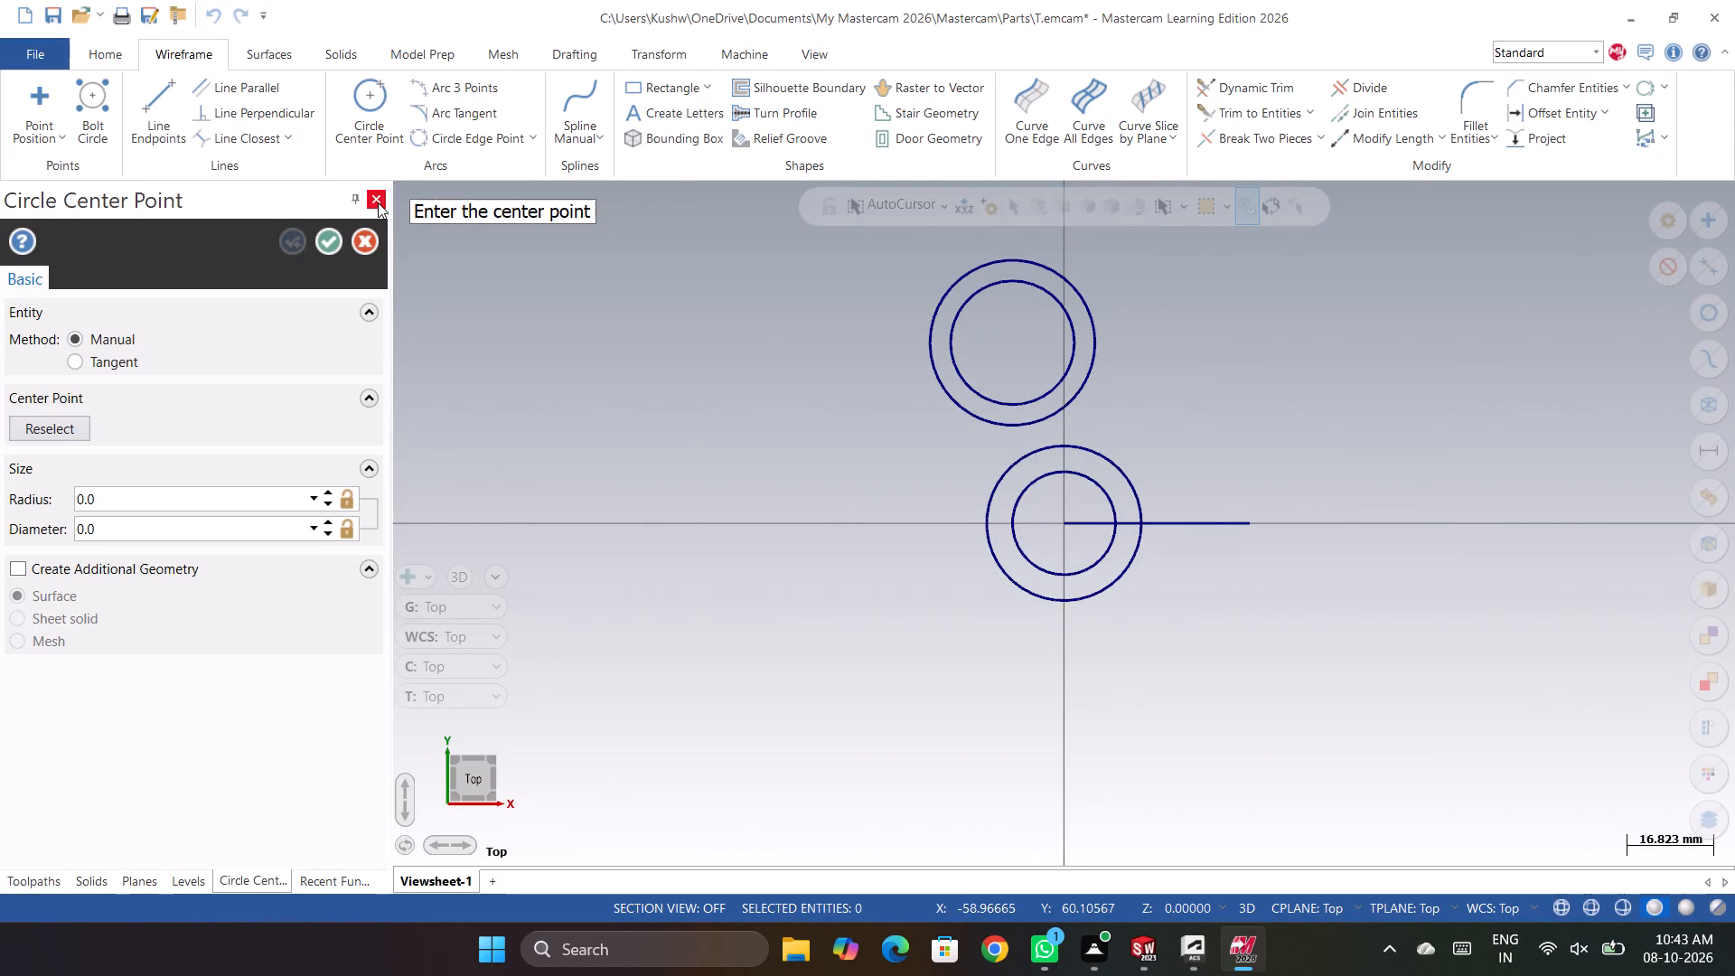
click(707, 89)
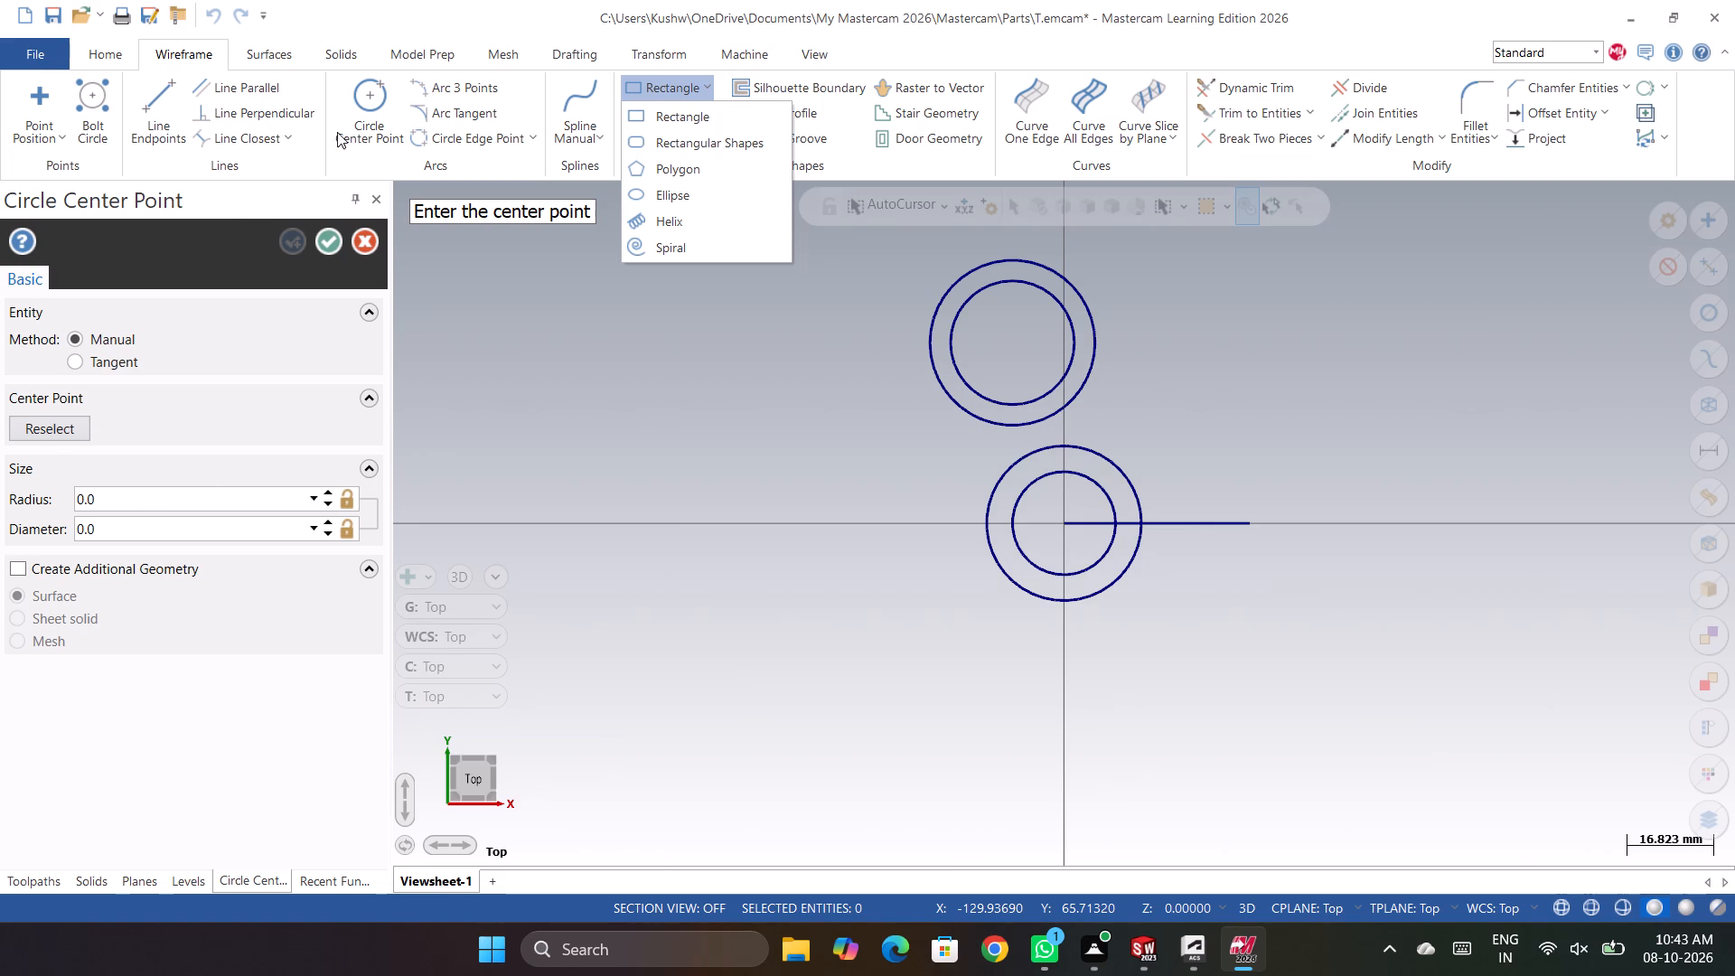
Draw a line from the origin, 36 mm long at an angle of 30 degrees.
click(169, 96)
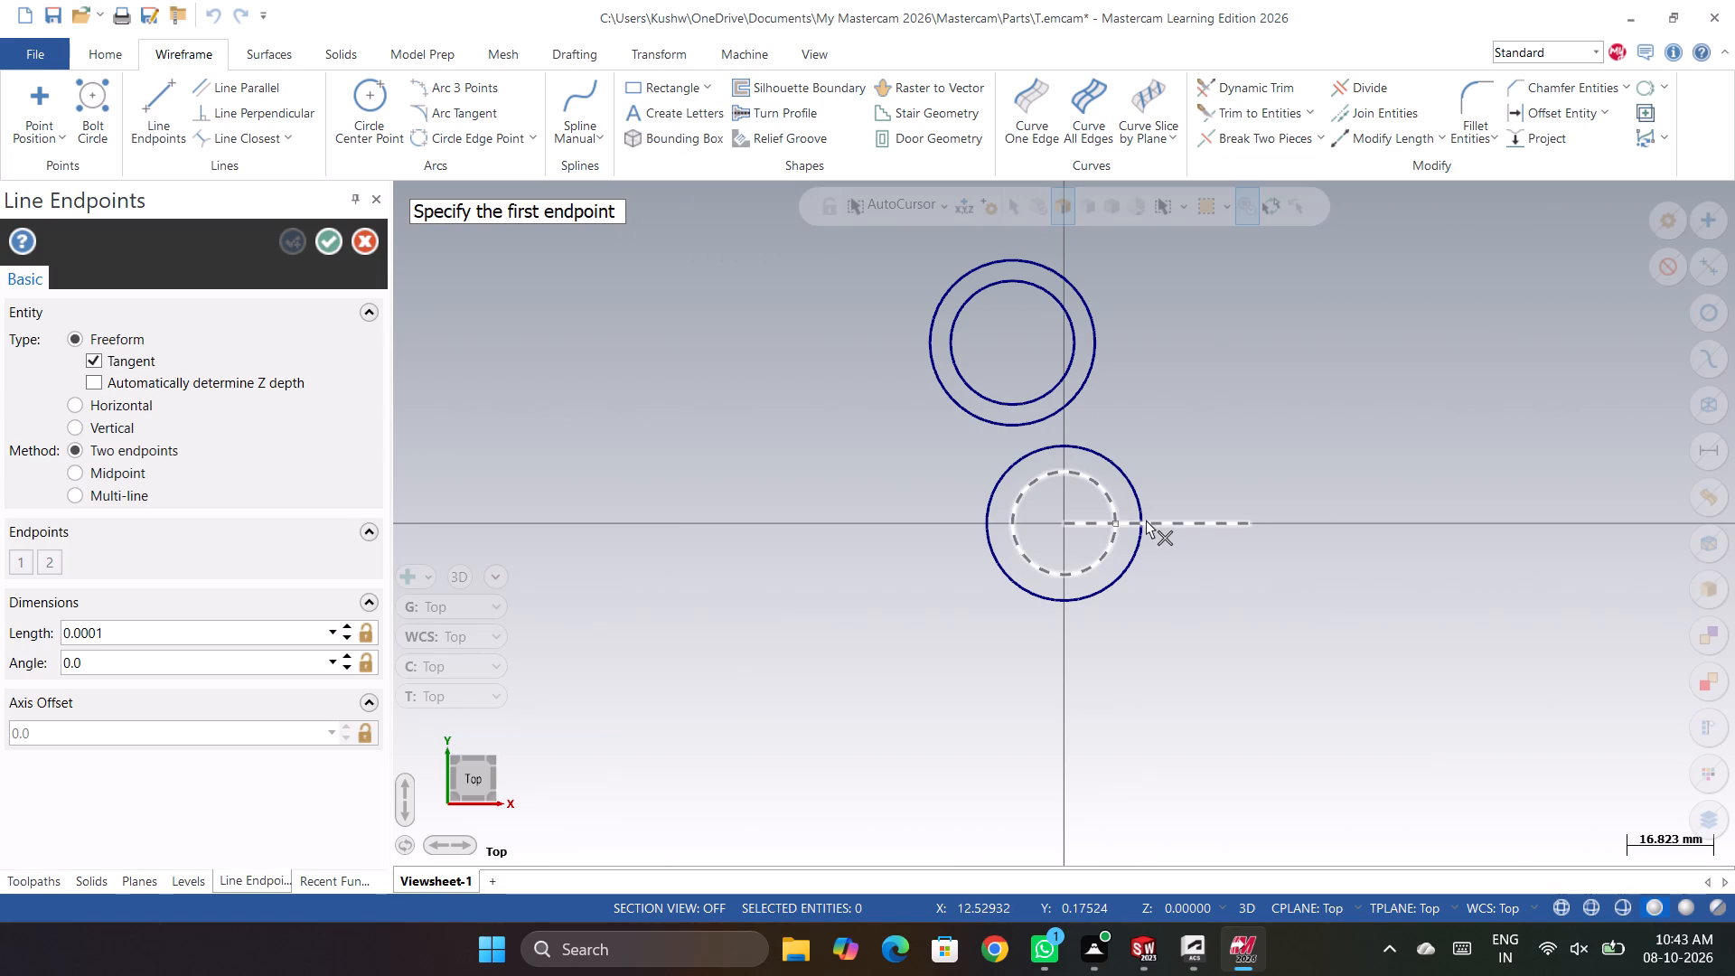
click(1074, 528)
click(1206, 395)
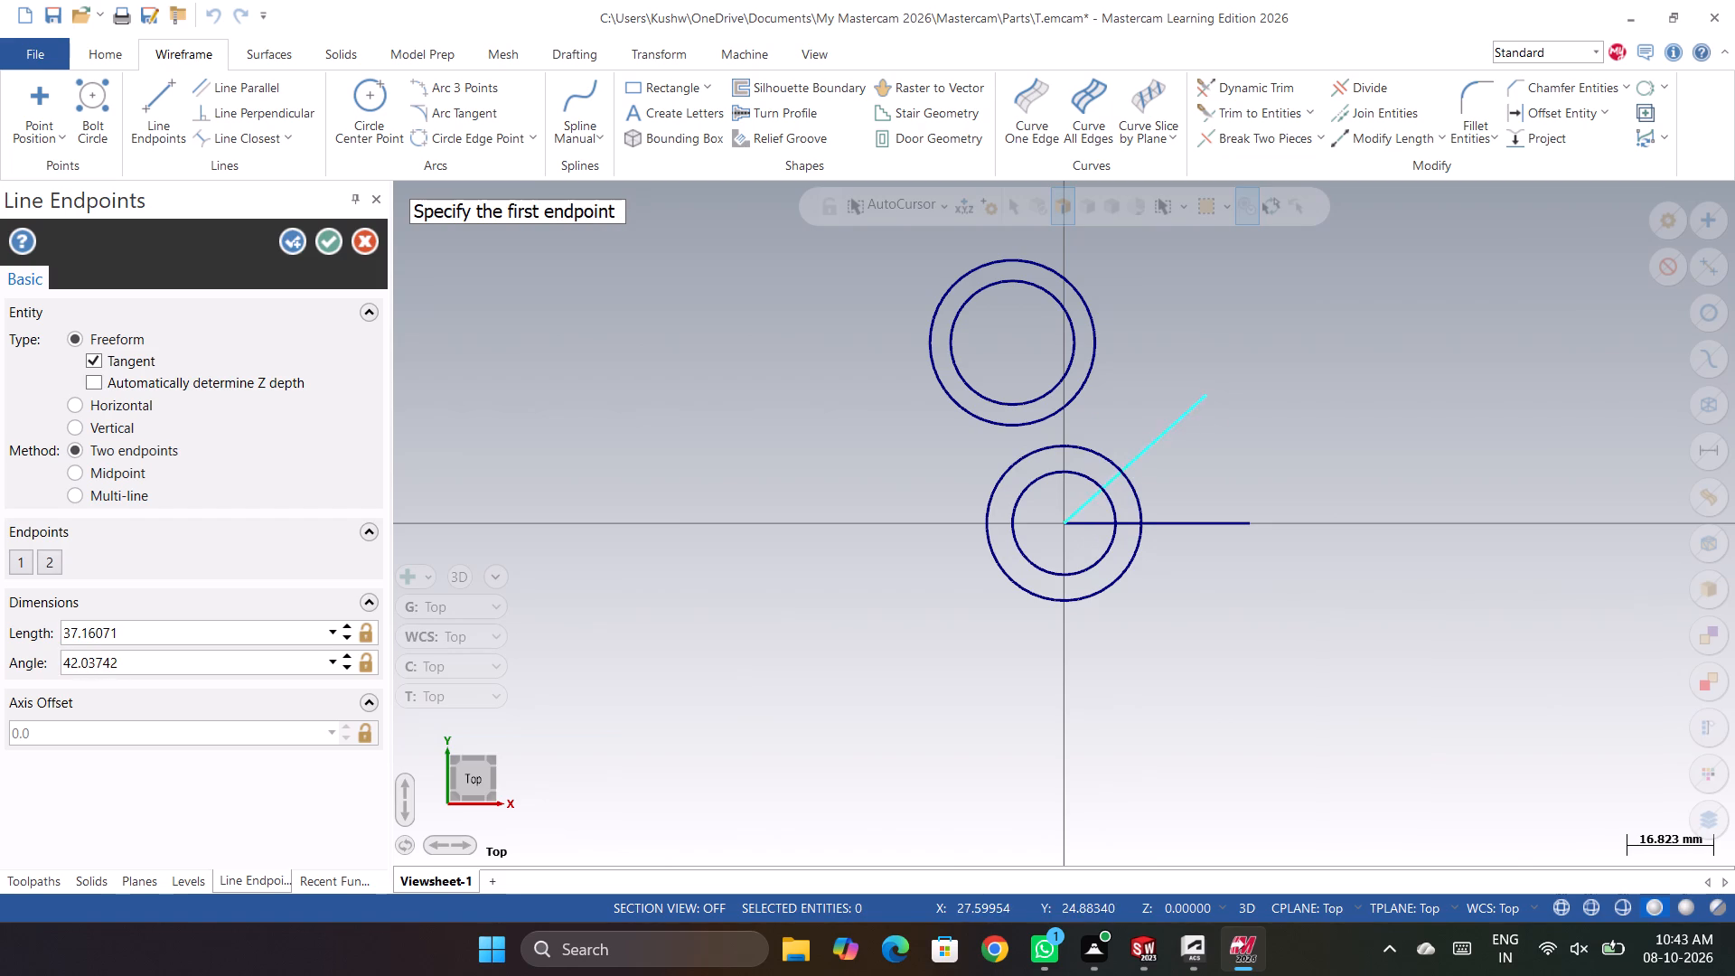
click(193, 656)
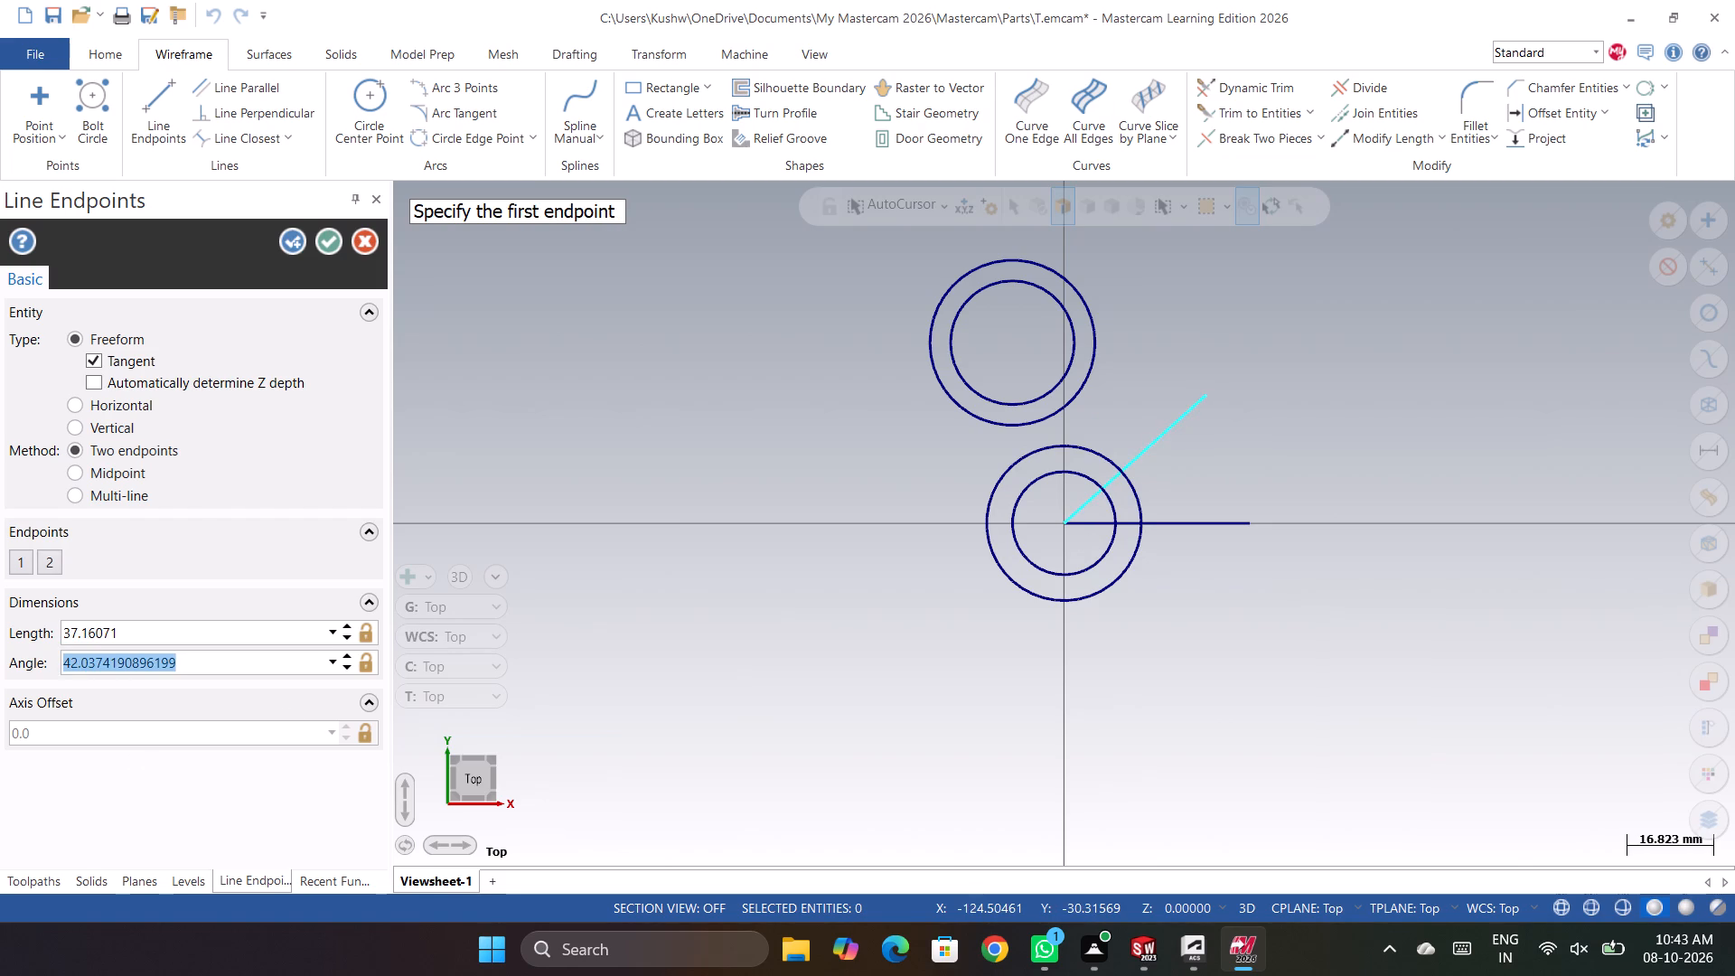
text(30)
key(Return)
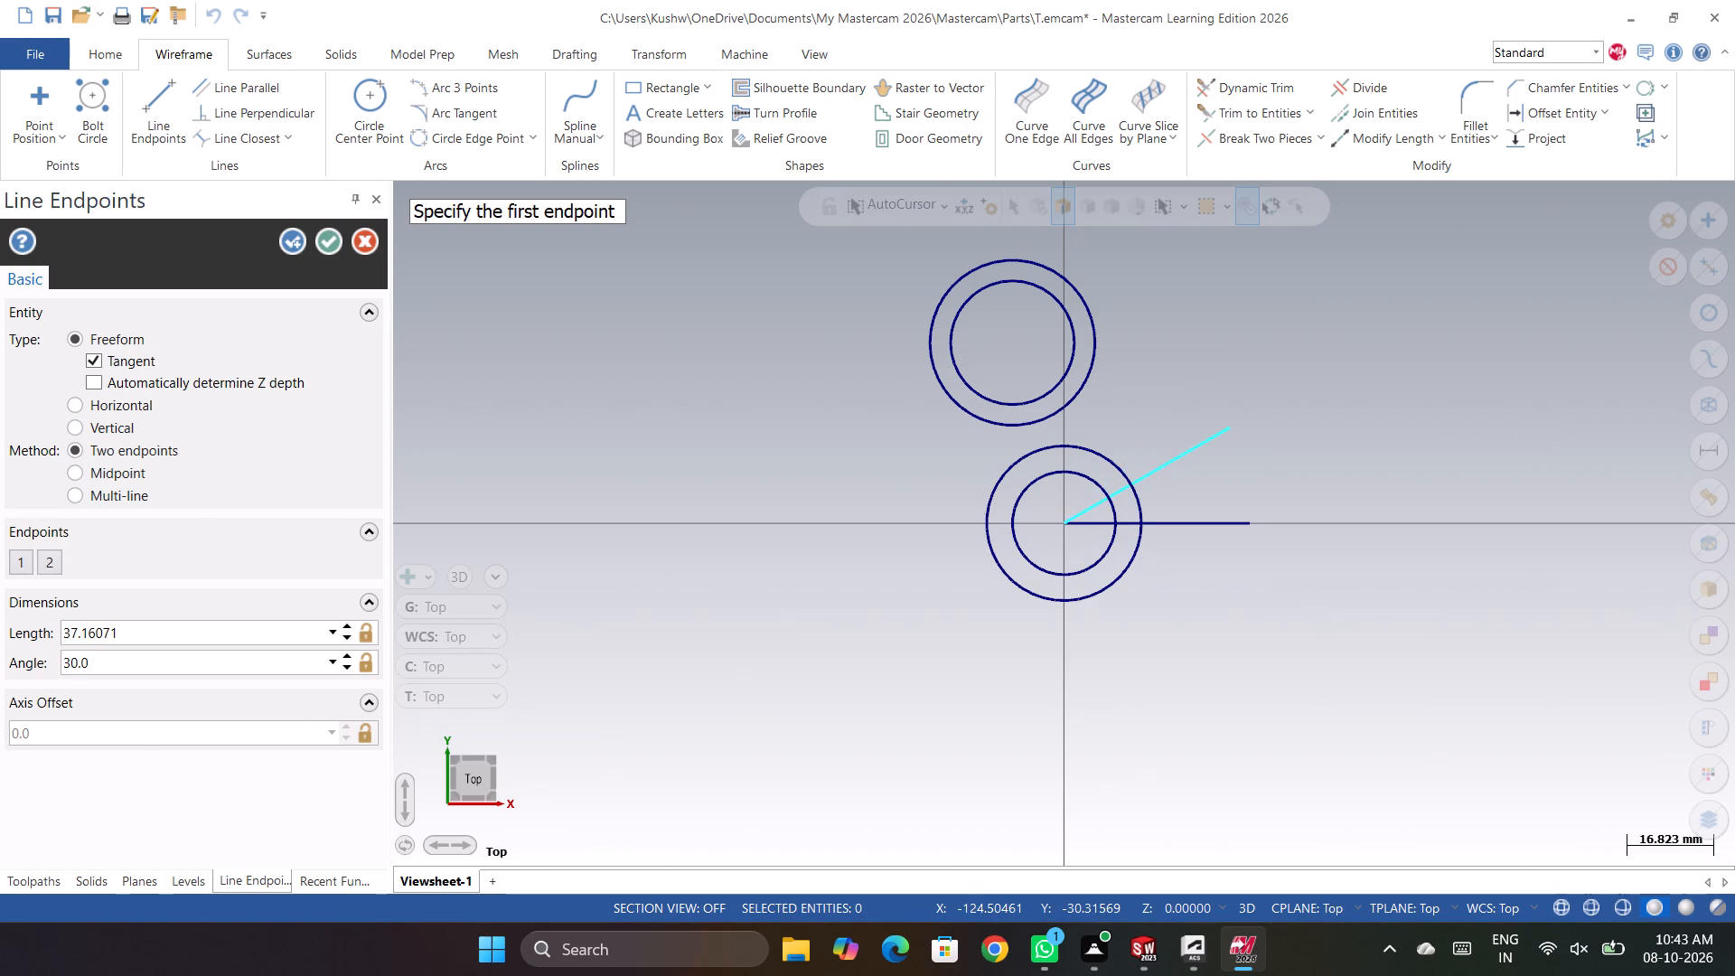
click(139, 627)
text(36)
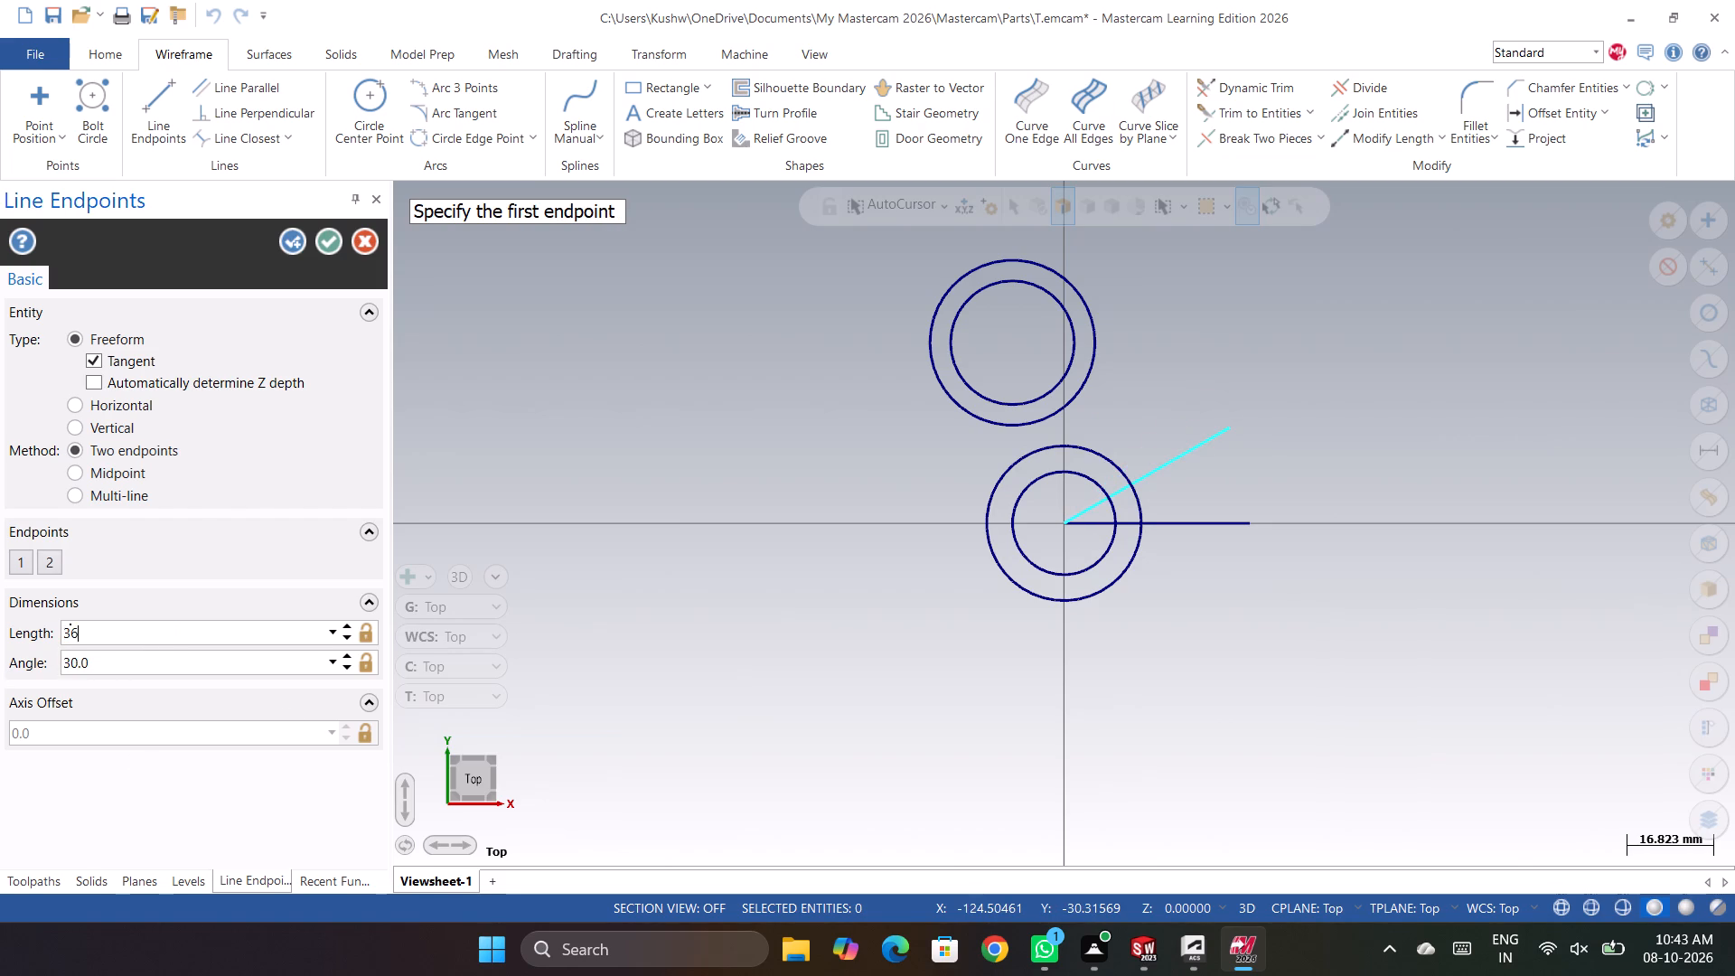
key(Return)
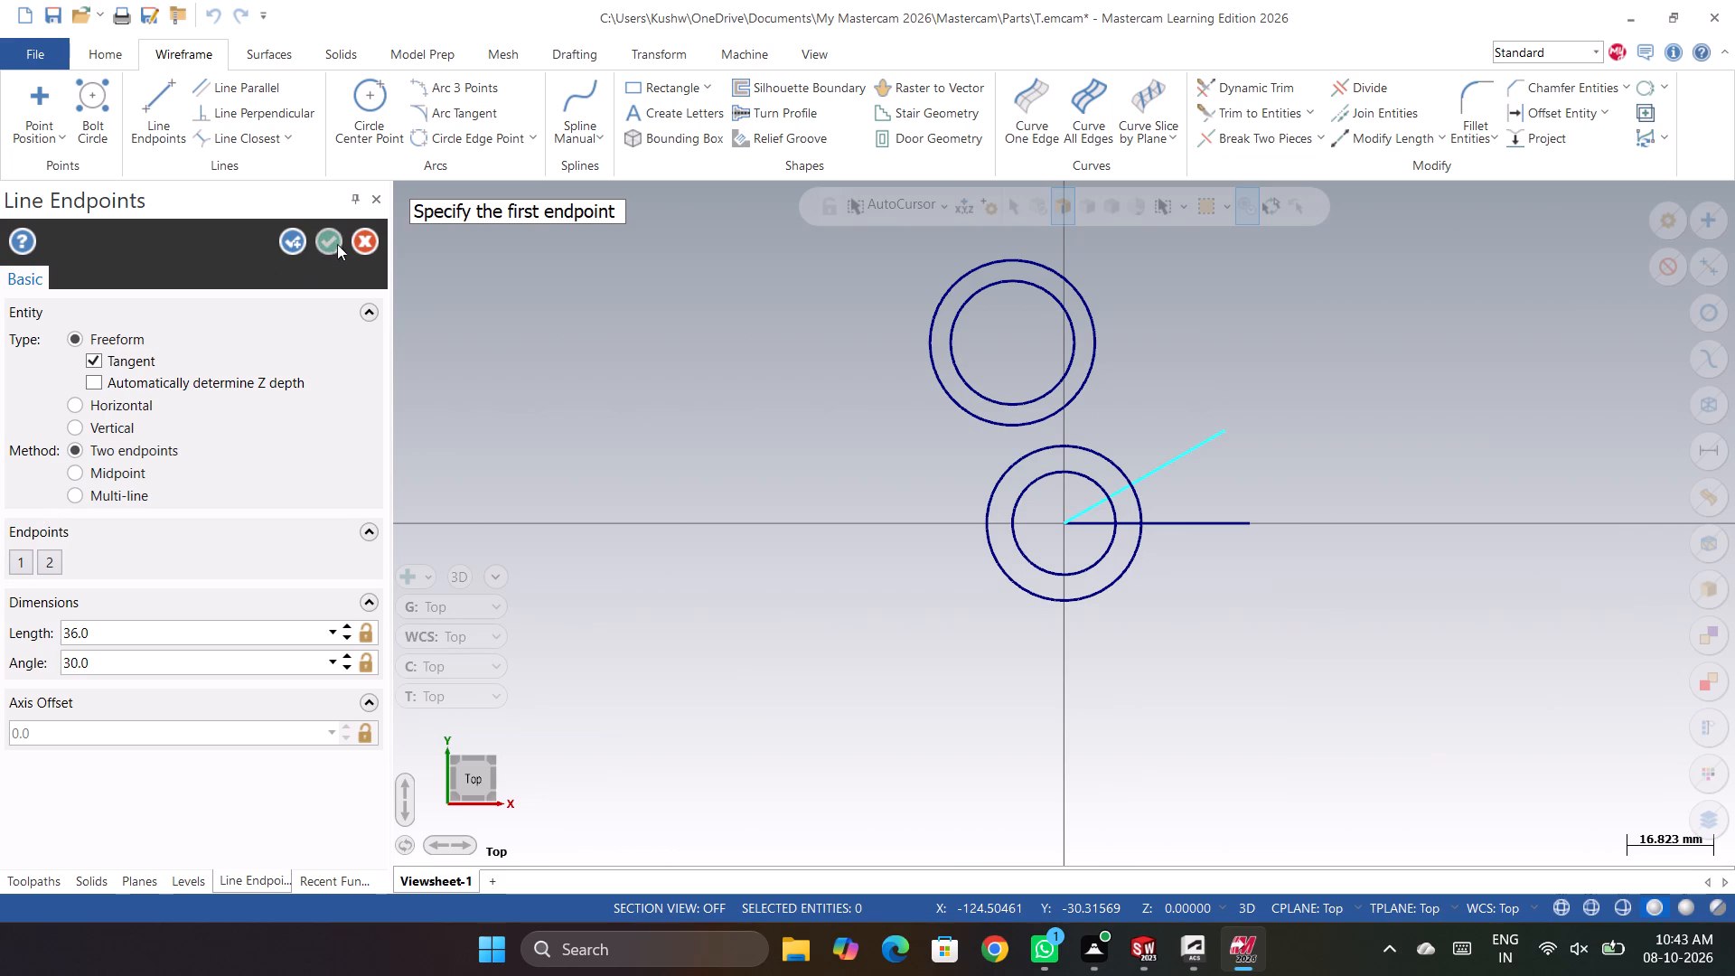
click(340, 242)
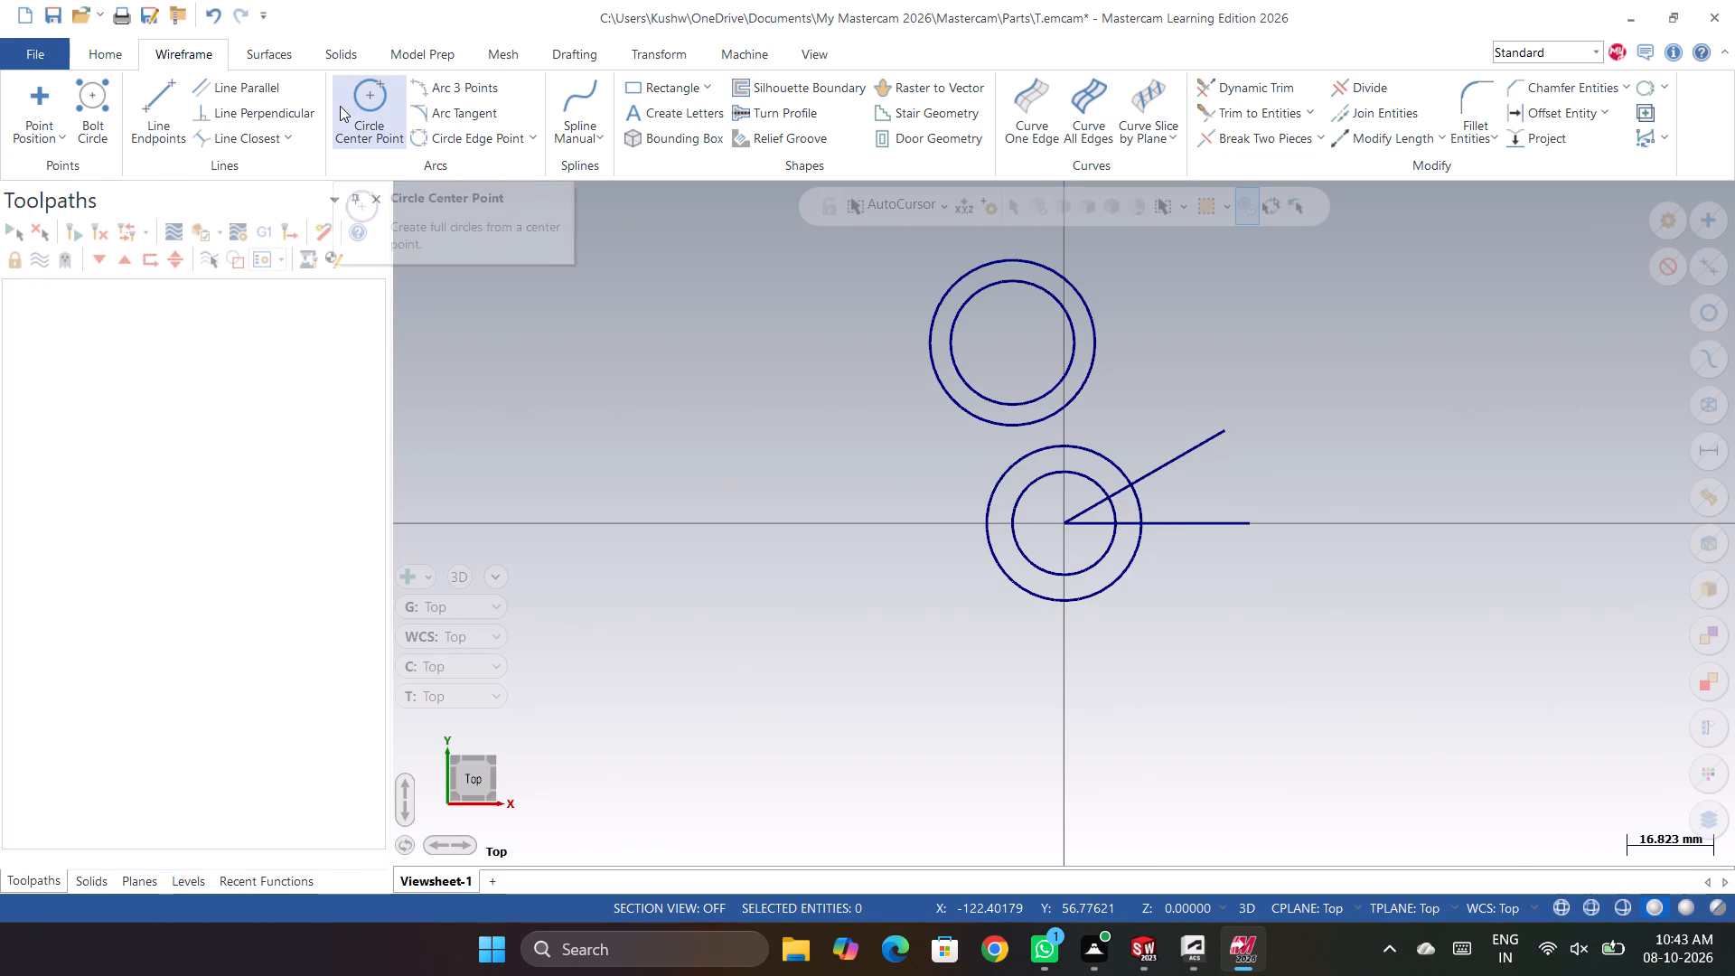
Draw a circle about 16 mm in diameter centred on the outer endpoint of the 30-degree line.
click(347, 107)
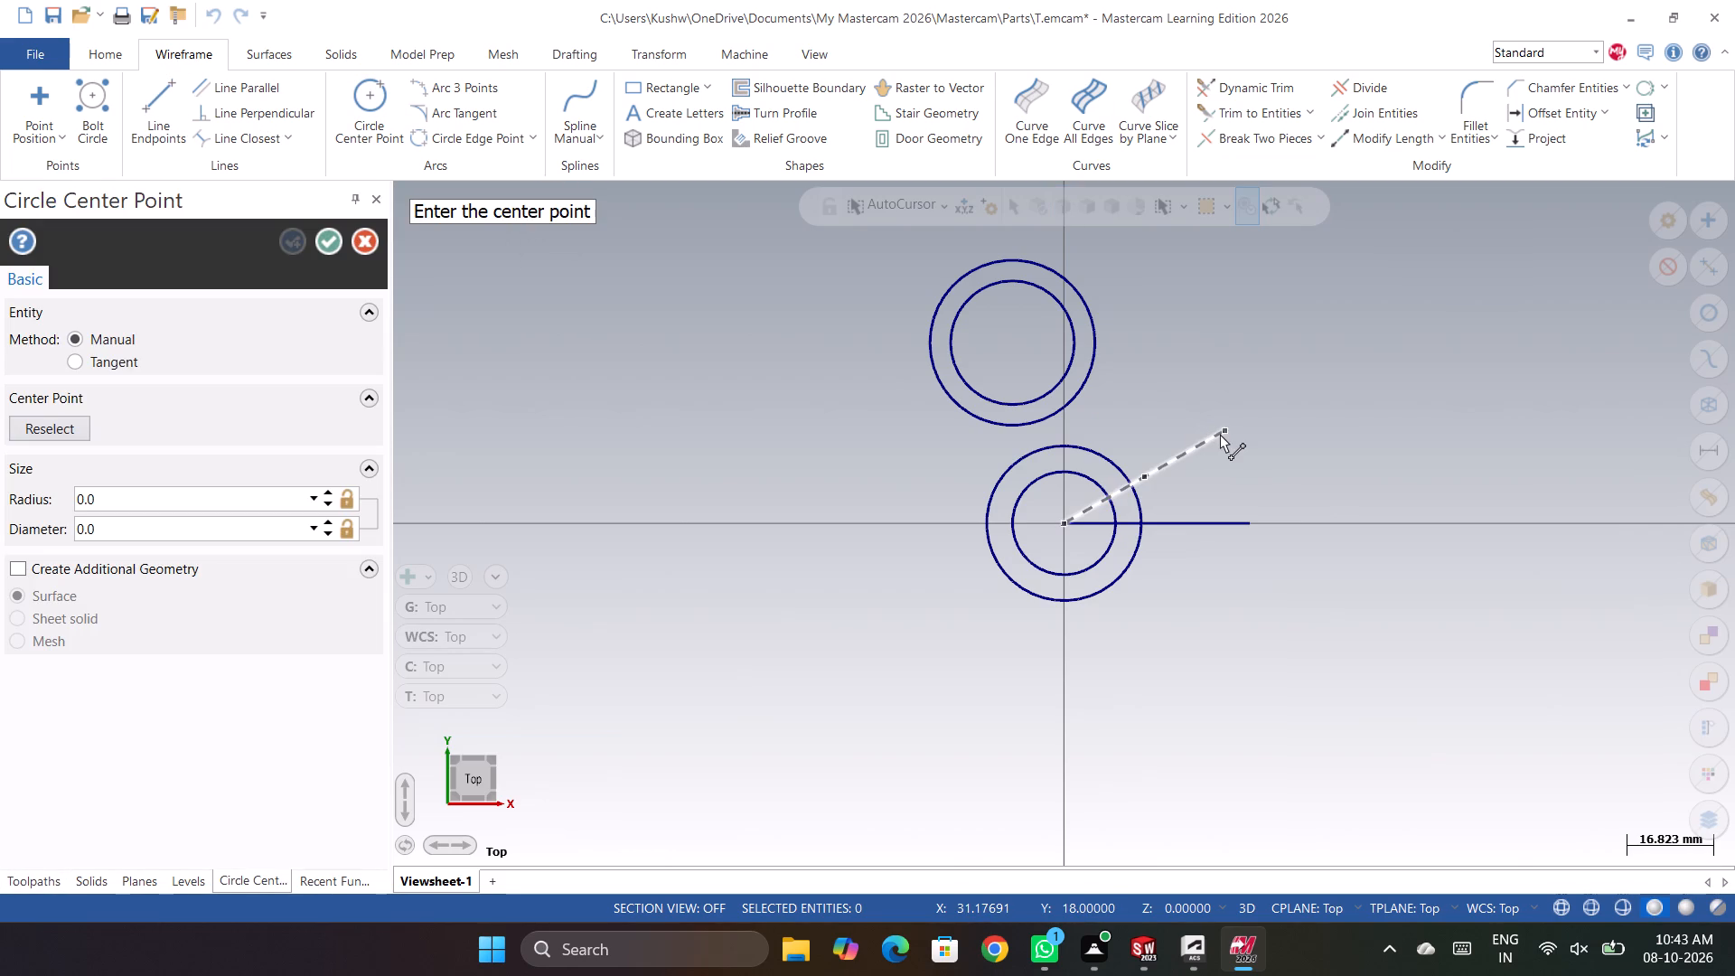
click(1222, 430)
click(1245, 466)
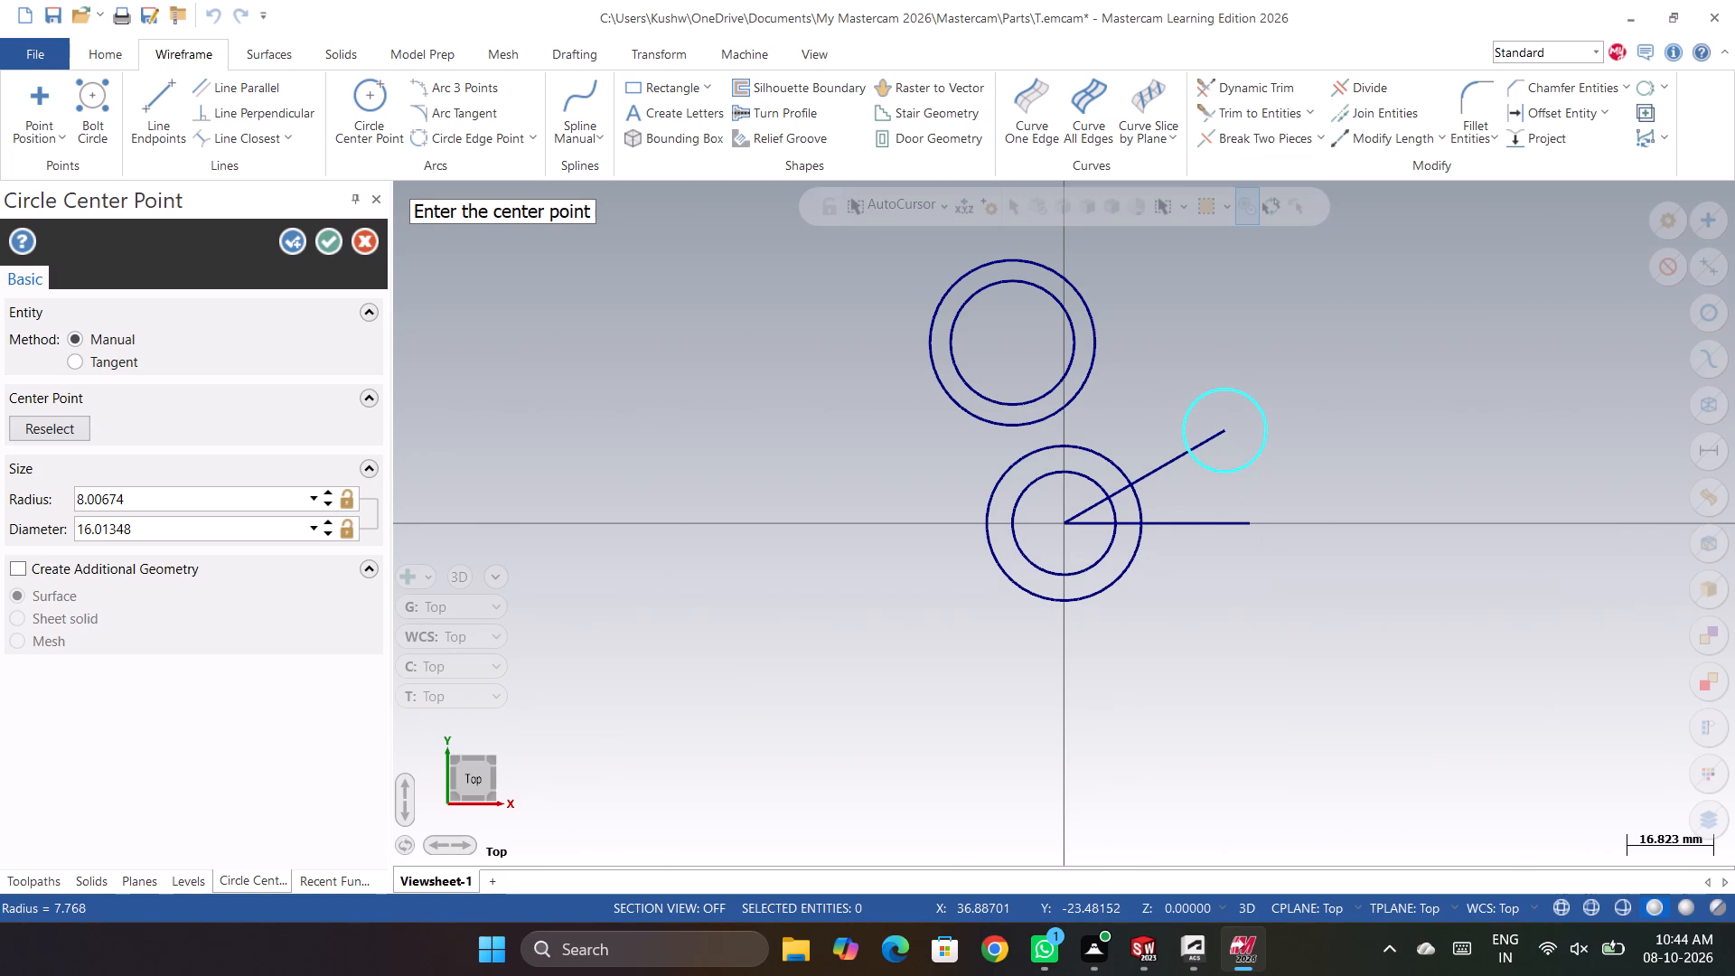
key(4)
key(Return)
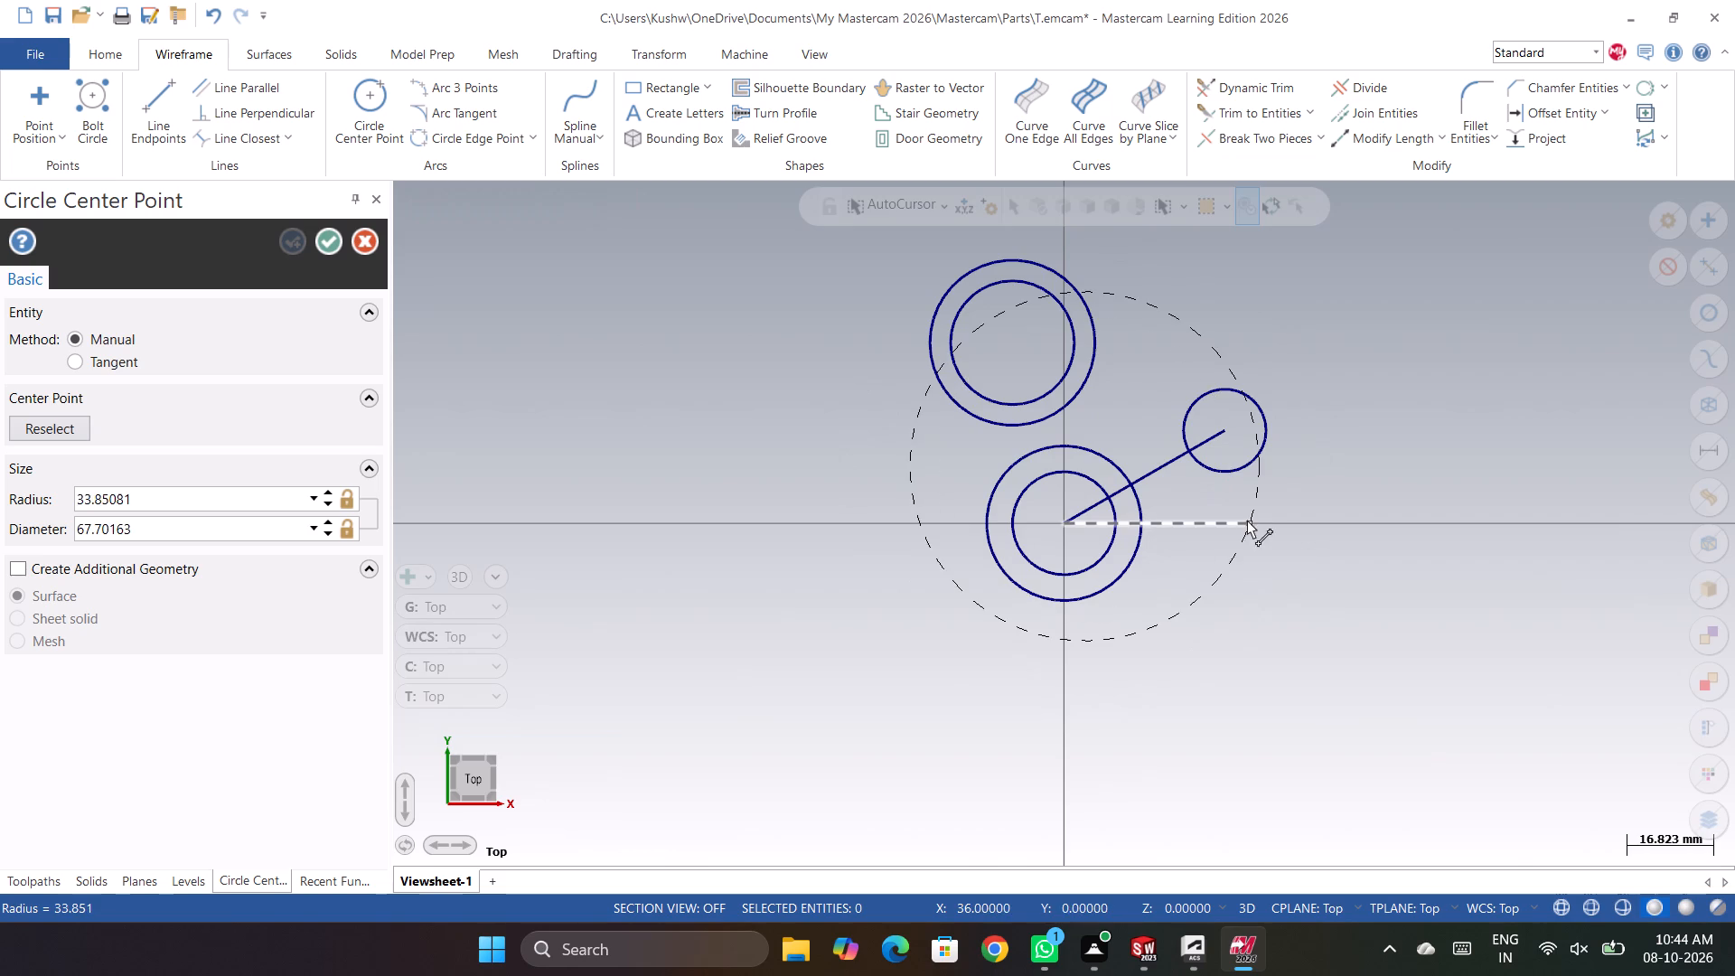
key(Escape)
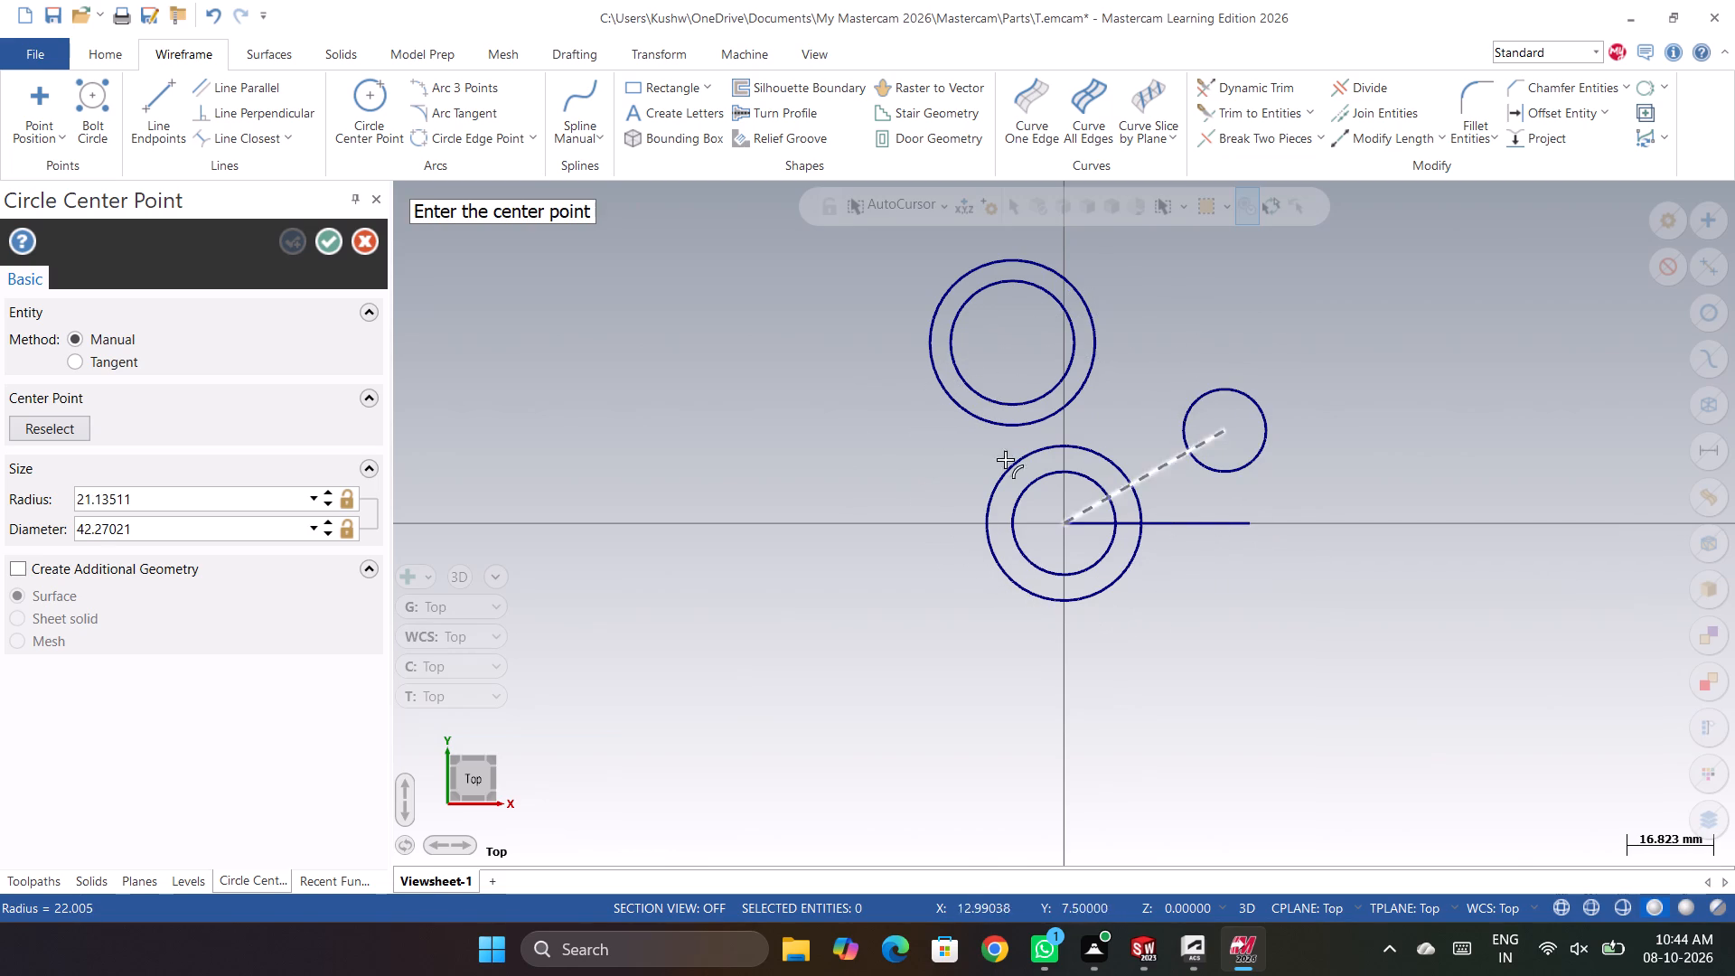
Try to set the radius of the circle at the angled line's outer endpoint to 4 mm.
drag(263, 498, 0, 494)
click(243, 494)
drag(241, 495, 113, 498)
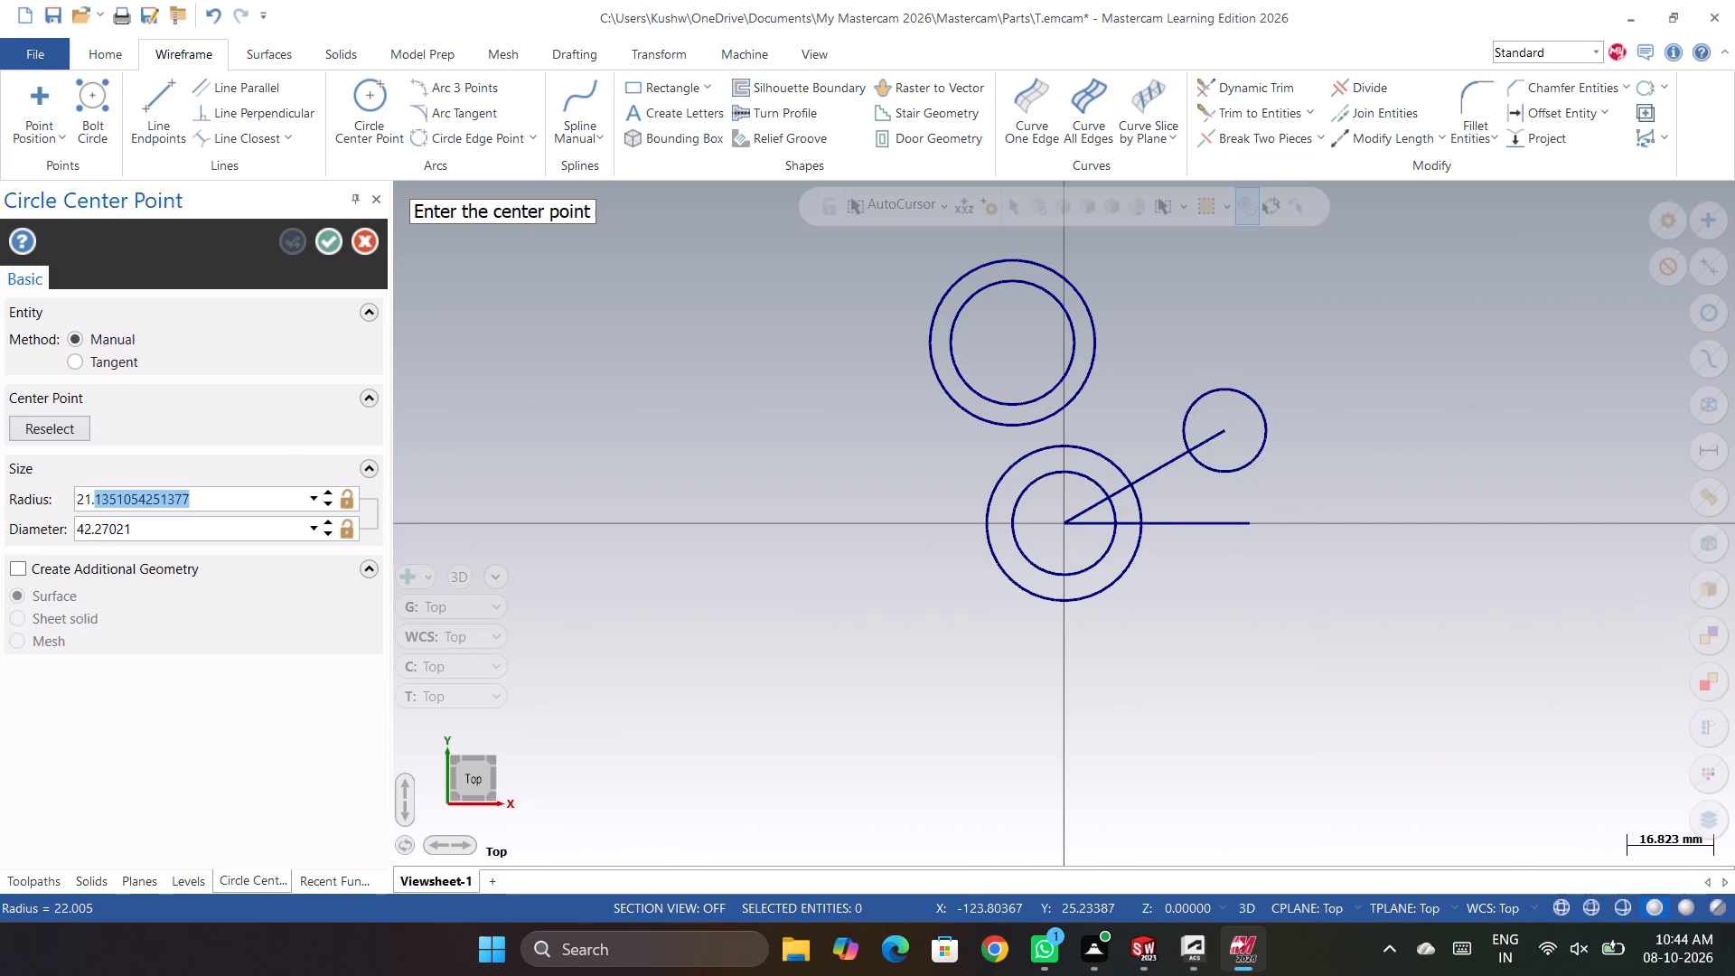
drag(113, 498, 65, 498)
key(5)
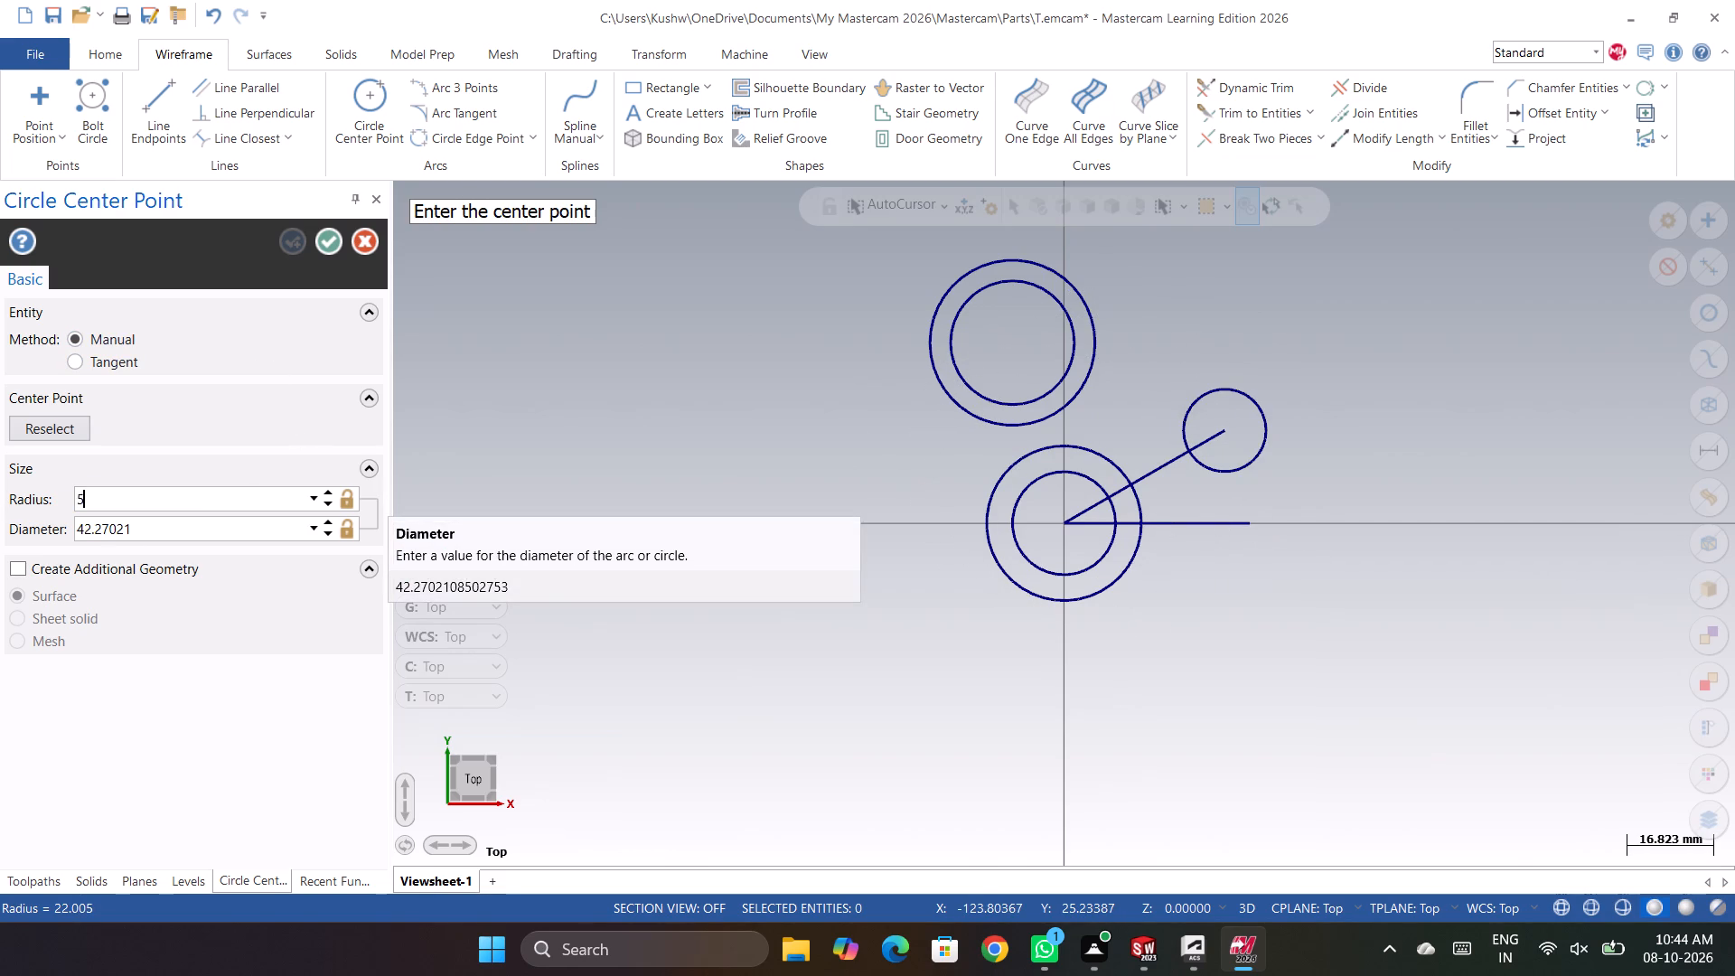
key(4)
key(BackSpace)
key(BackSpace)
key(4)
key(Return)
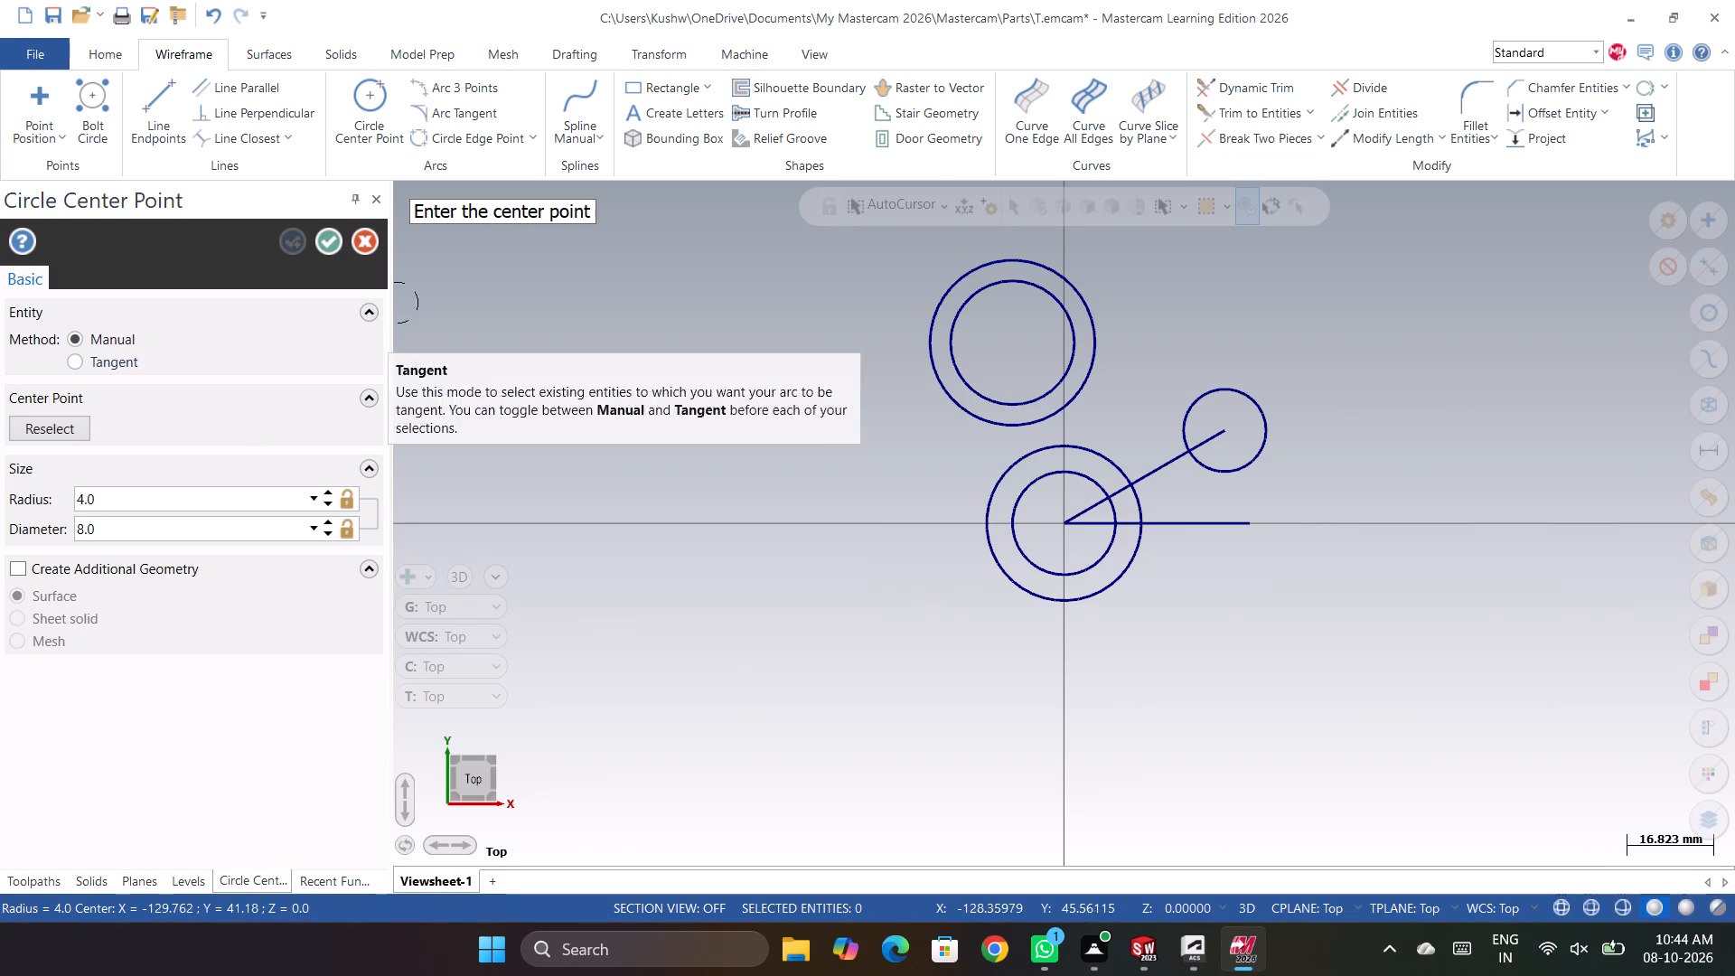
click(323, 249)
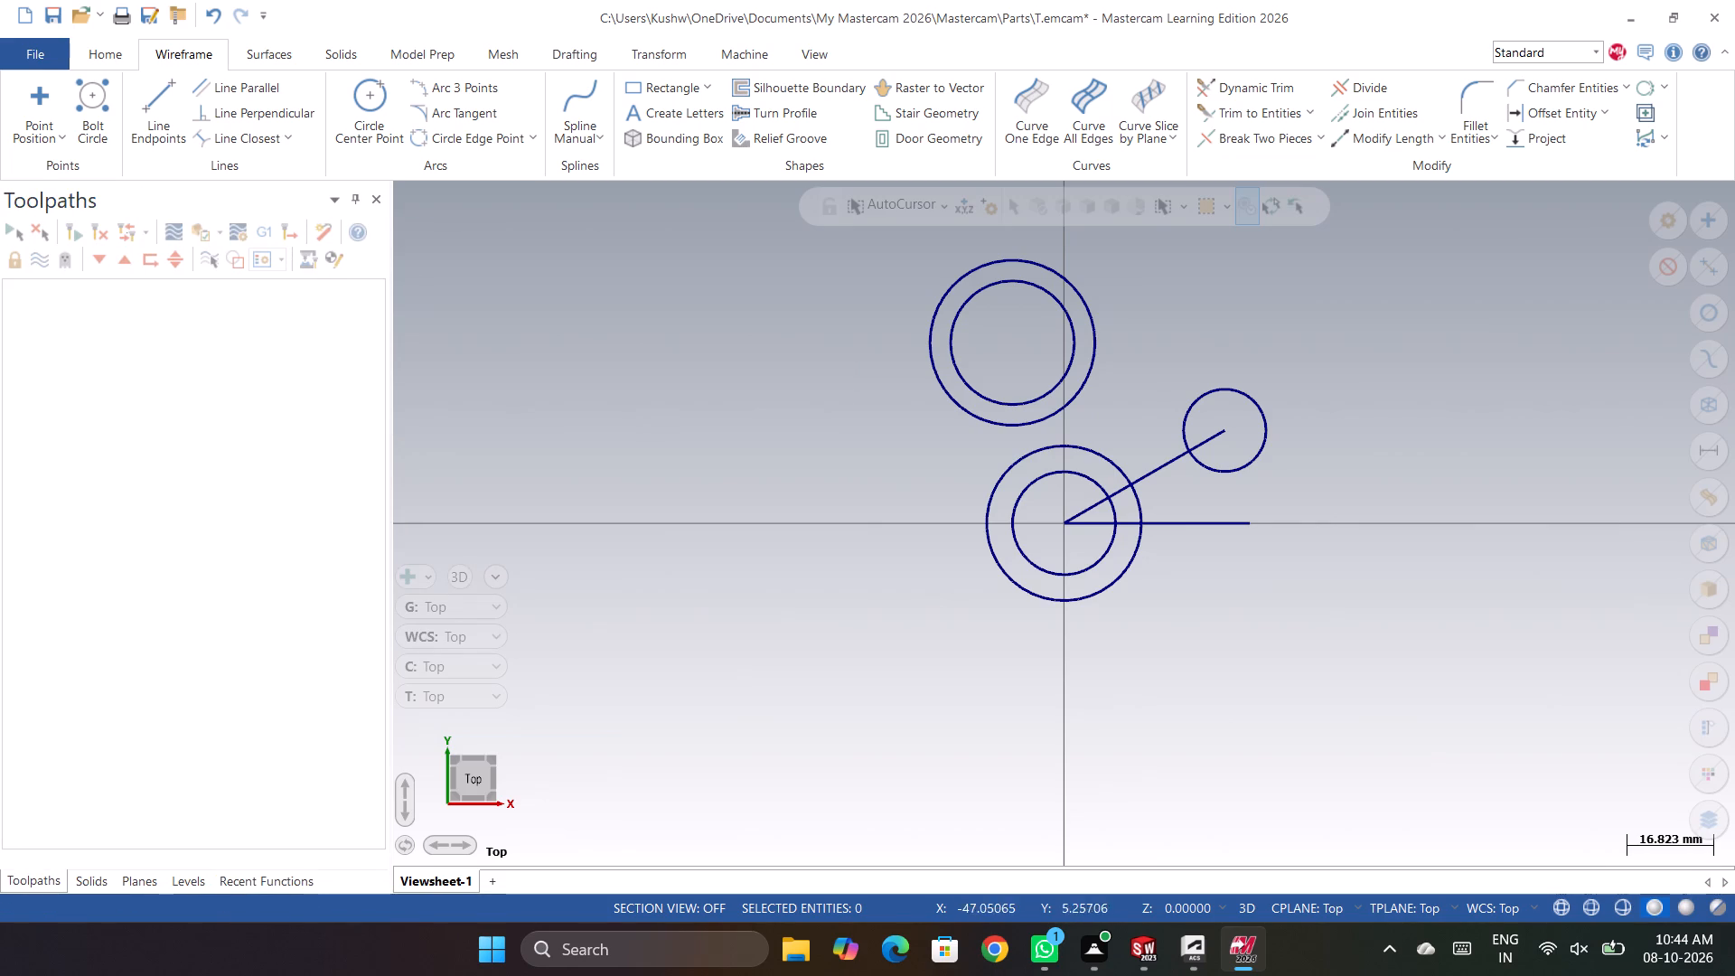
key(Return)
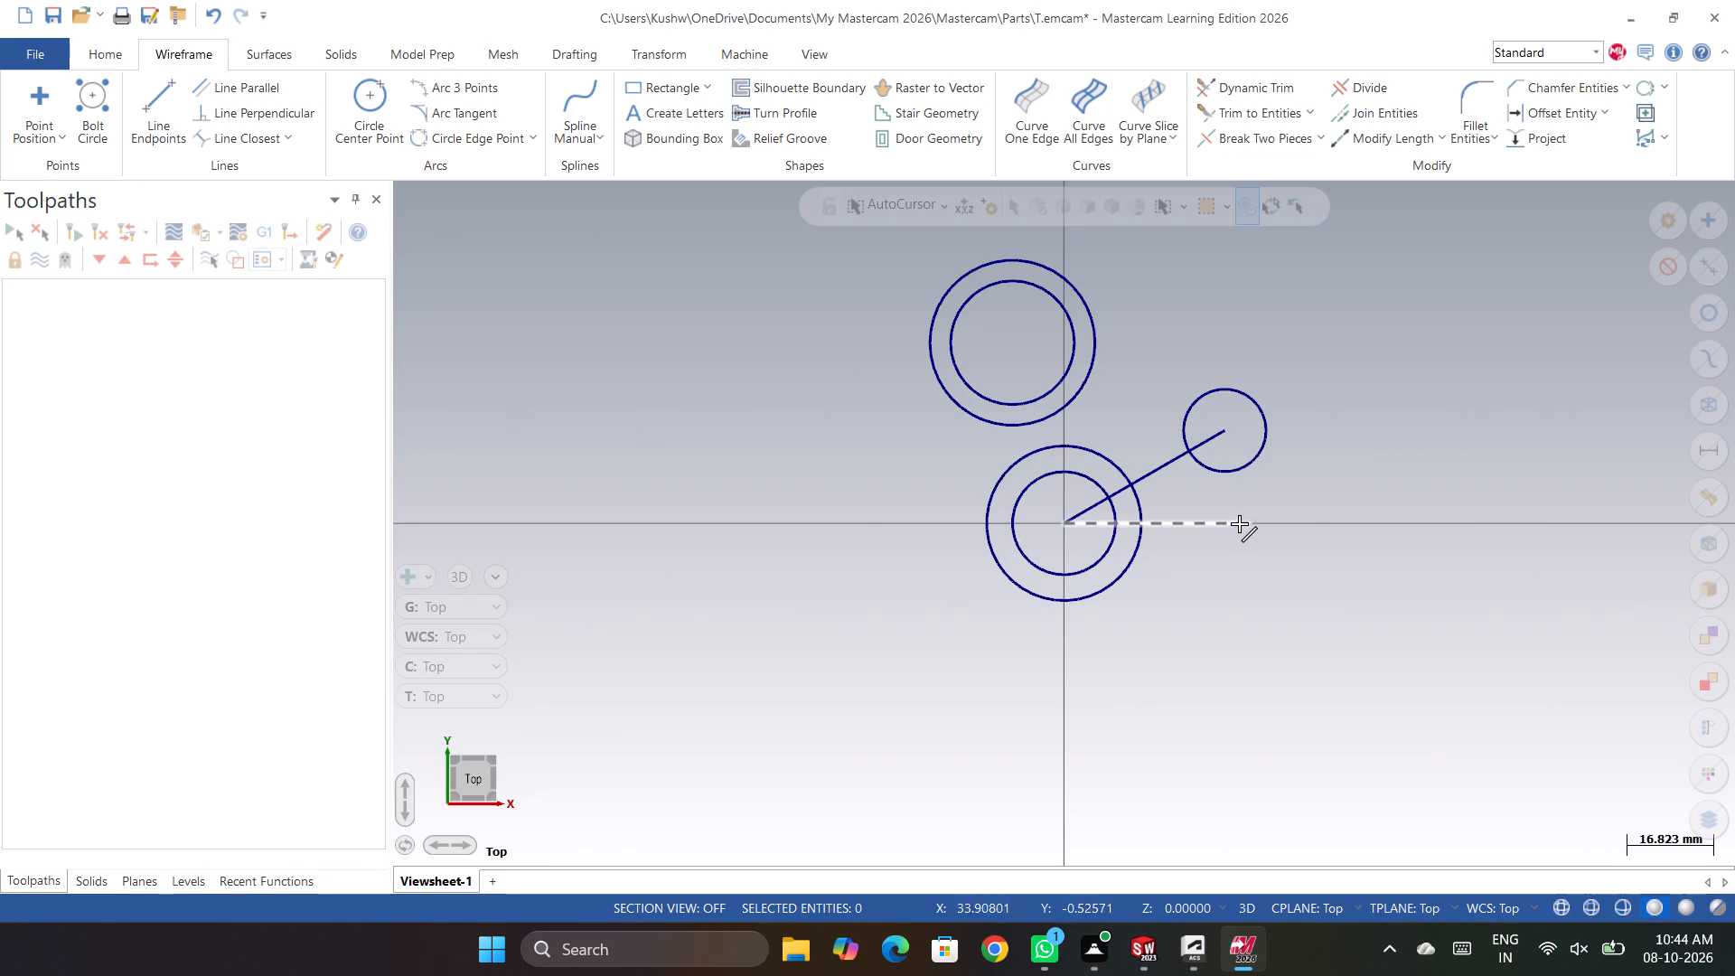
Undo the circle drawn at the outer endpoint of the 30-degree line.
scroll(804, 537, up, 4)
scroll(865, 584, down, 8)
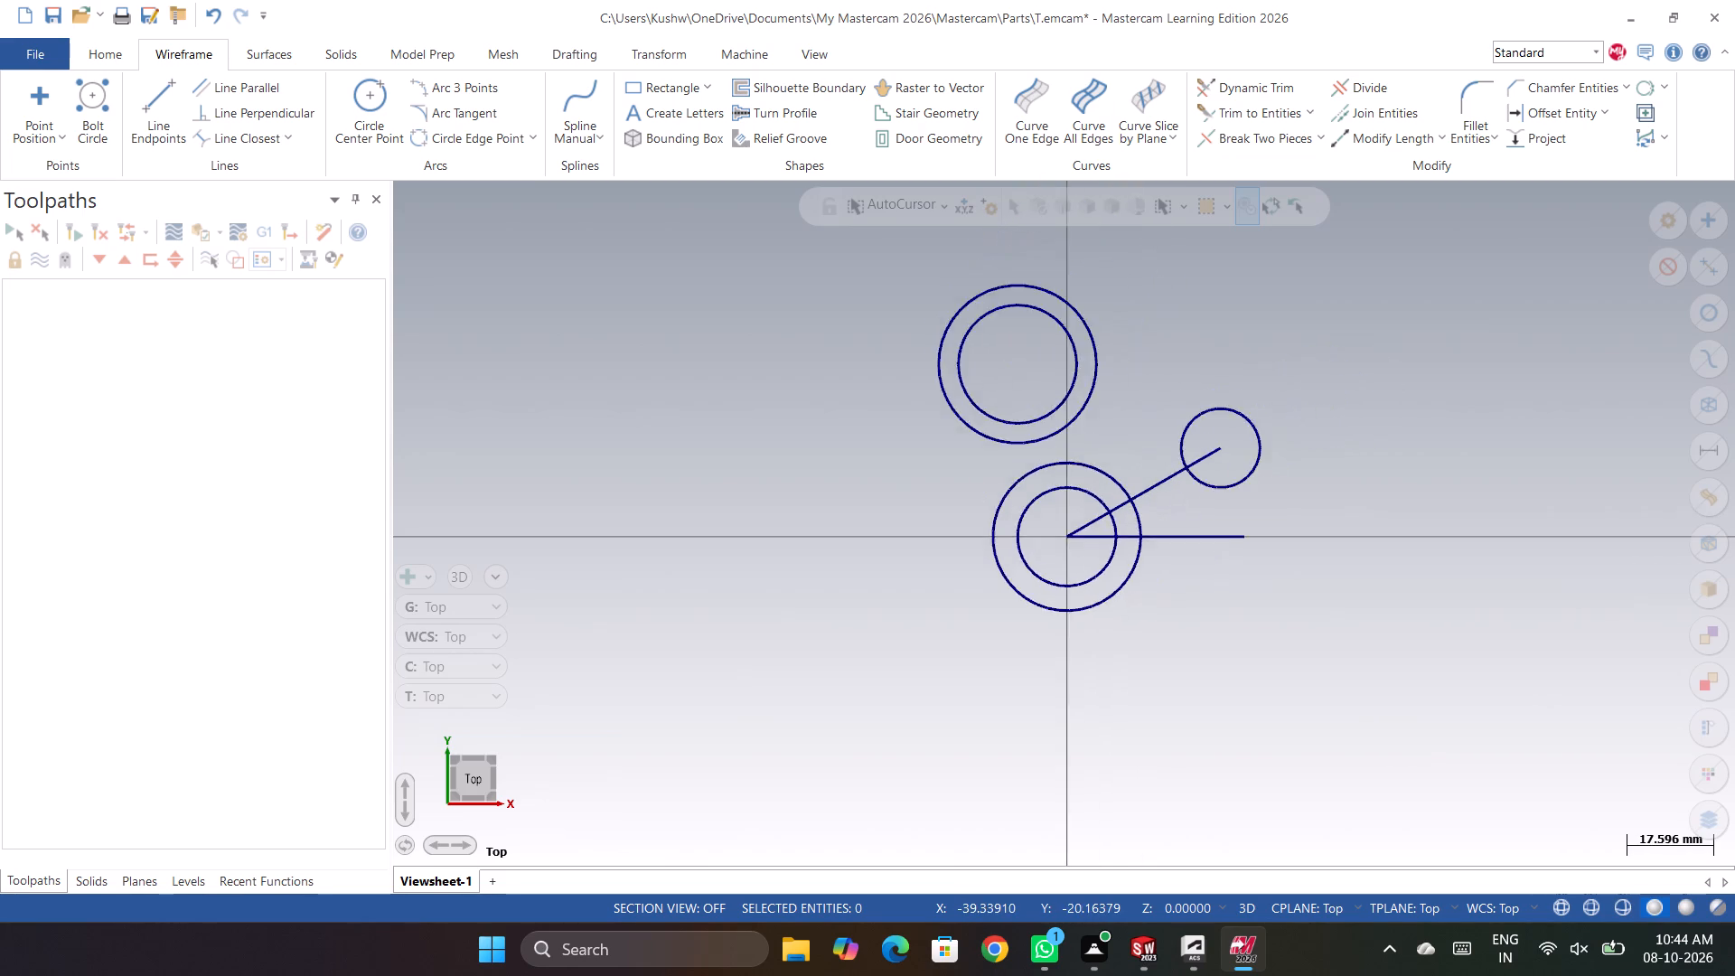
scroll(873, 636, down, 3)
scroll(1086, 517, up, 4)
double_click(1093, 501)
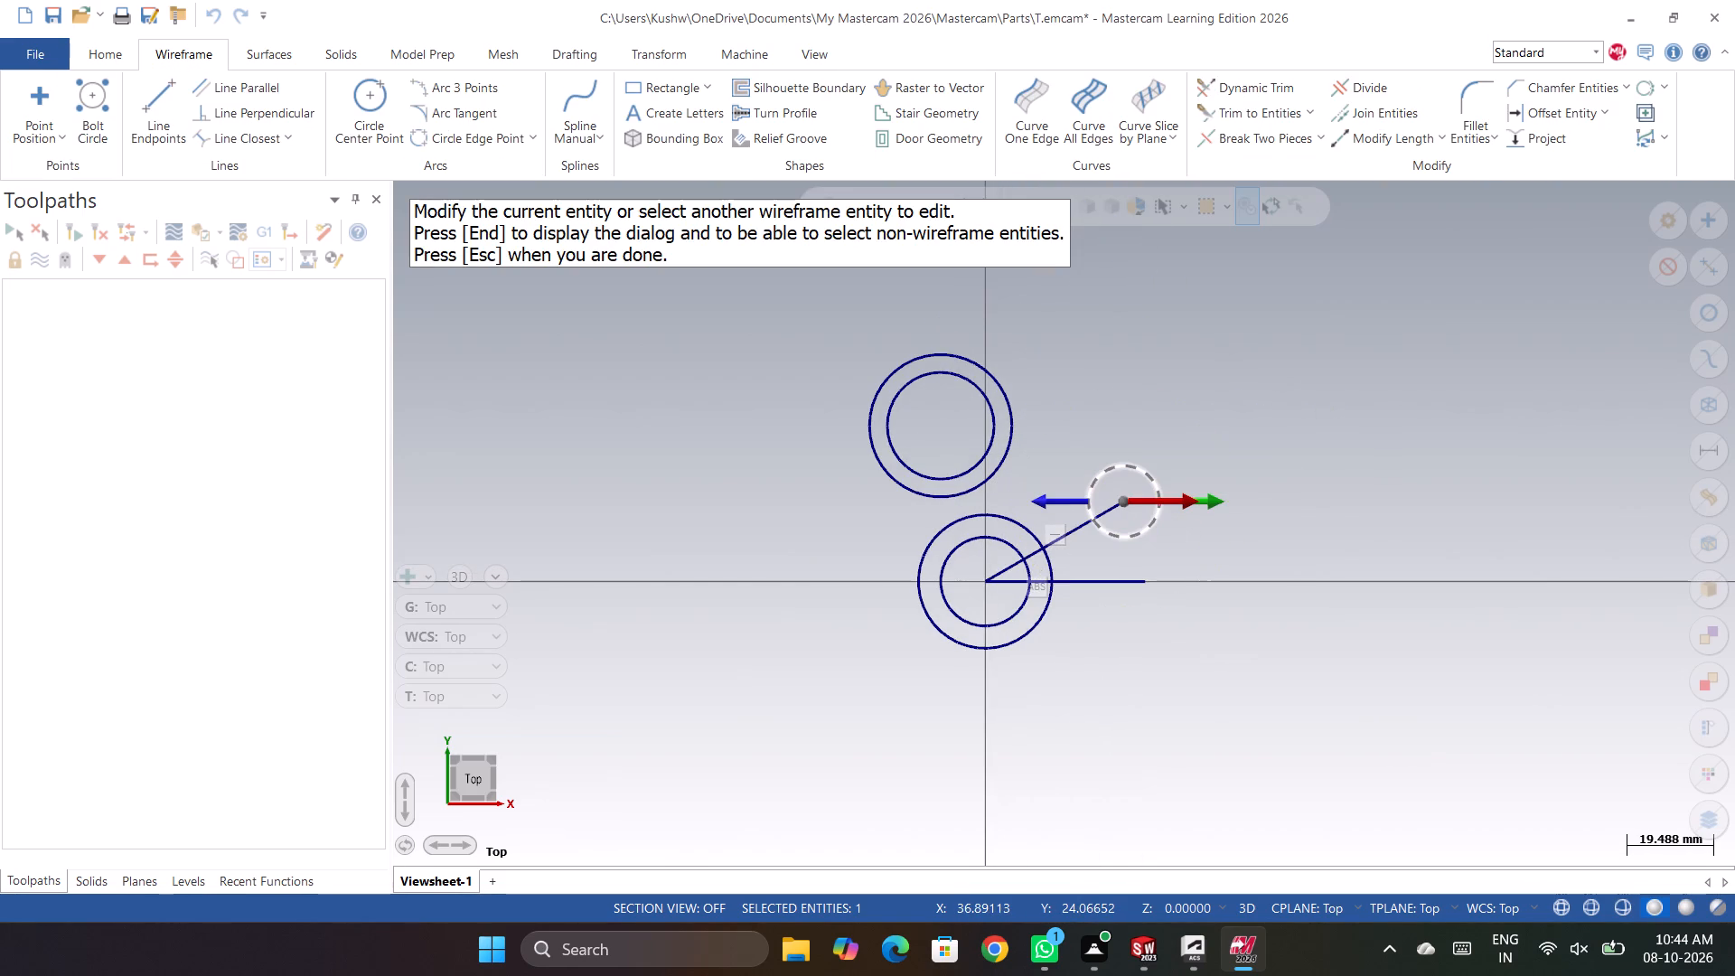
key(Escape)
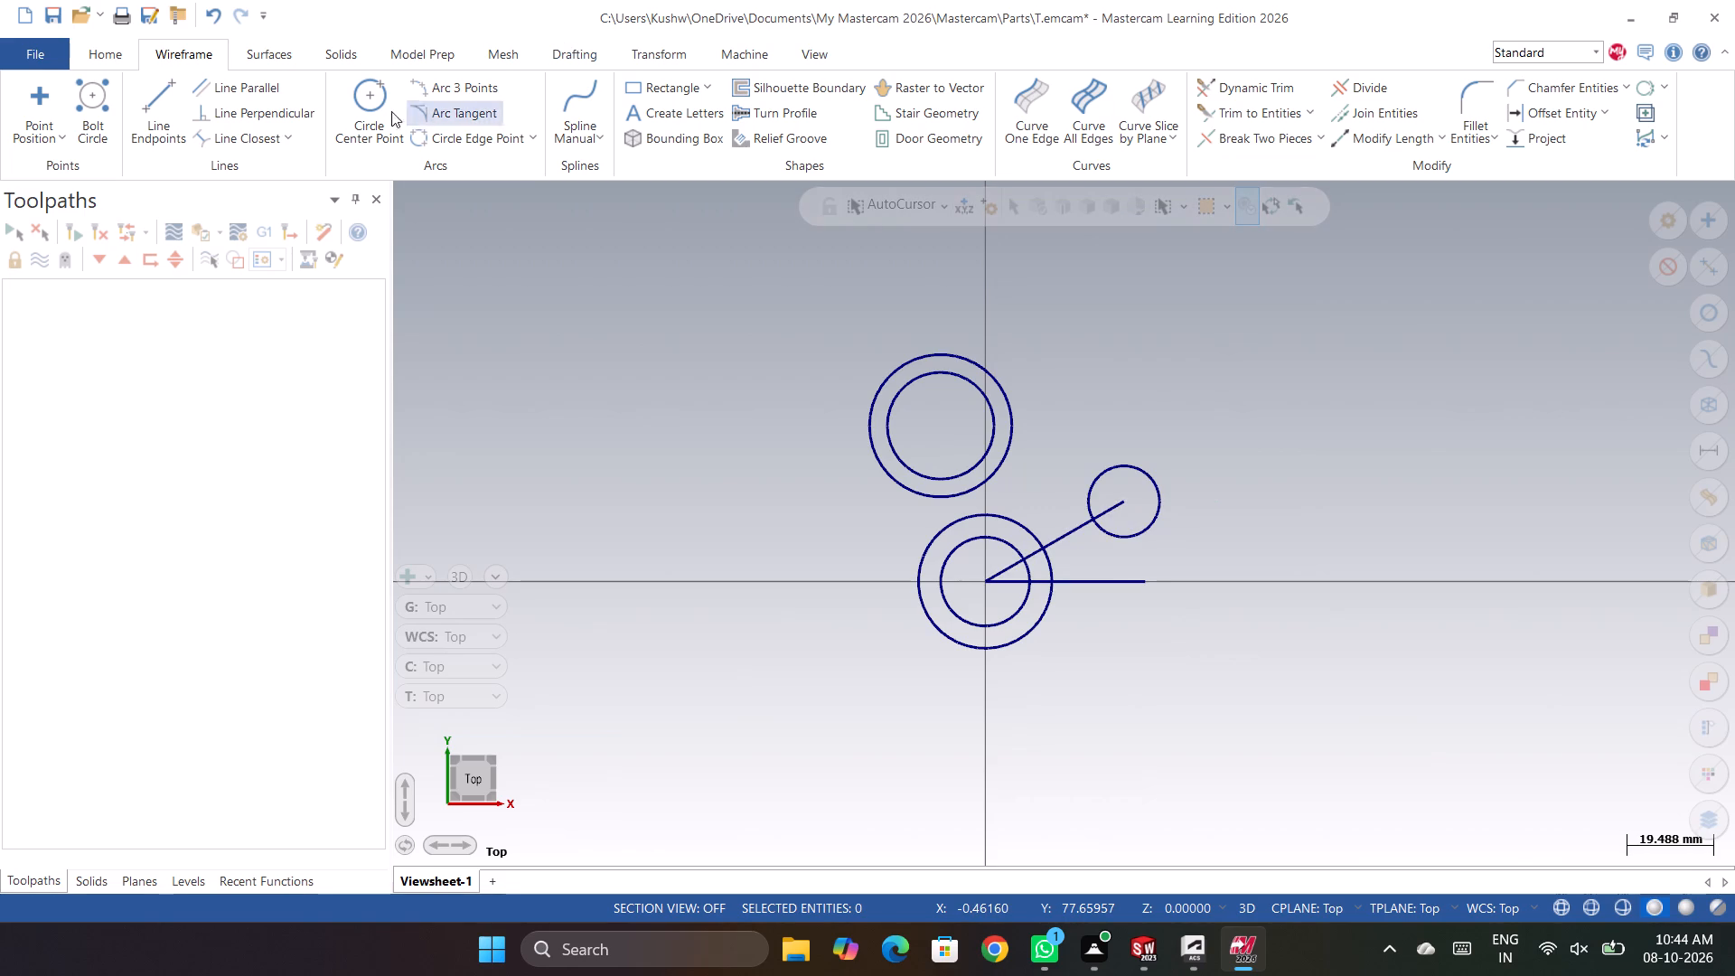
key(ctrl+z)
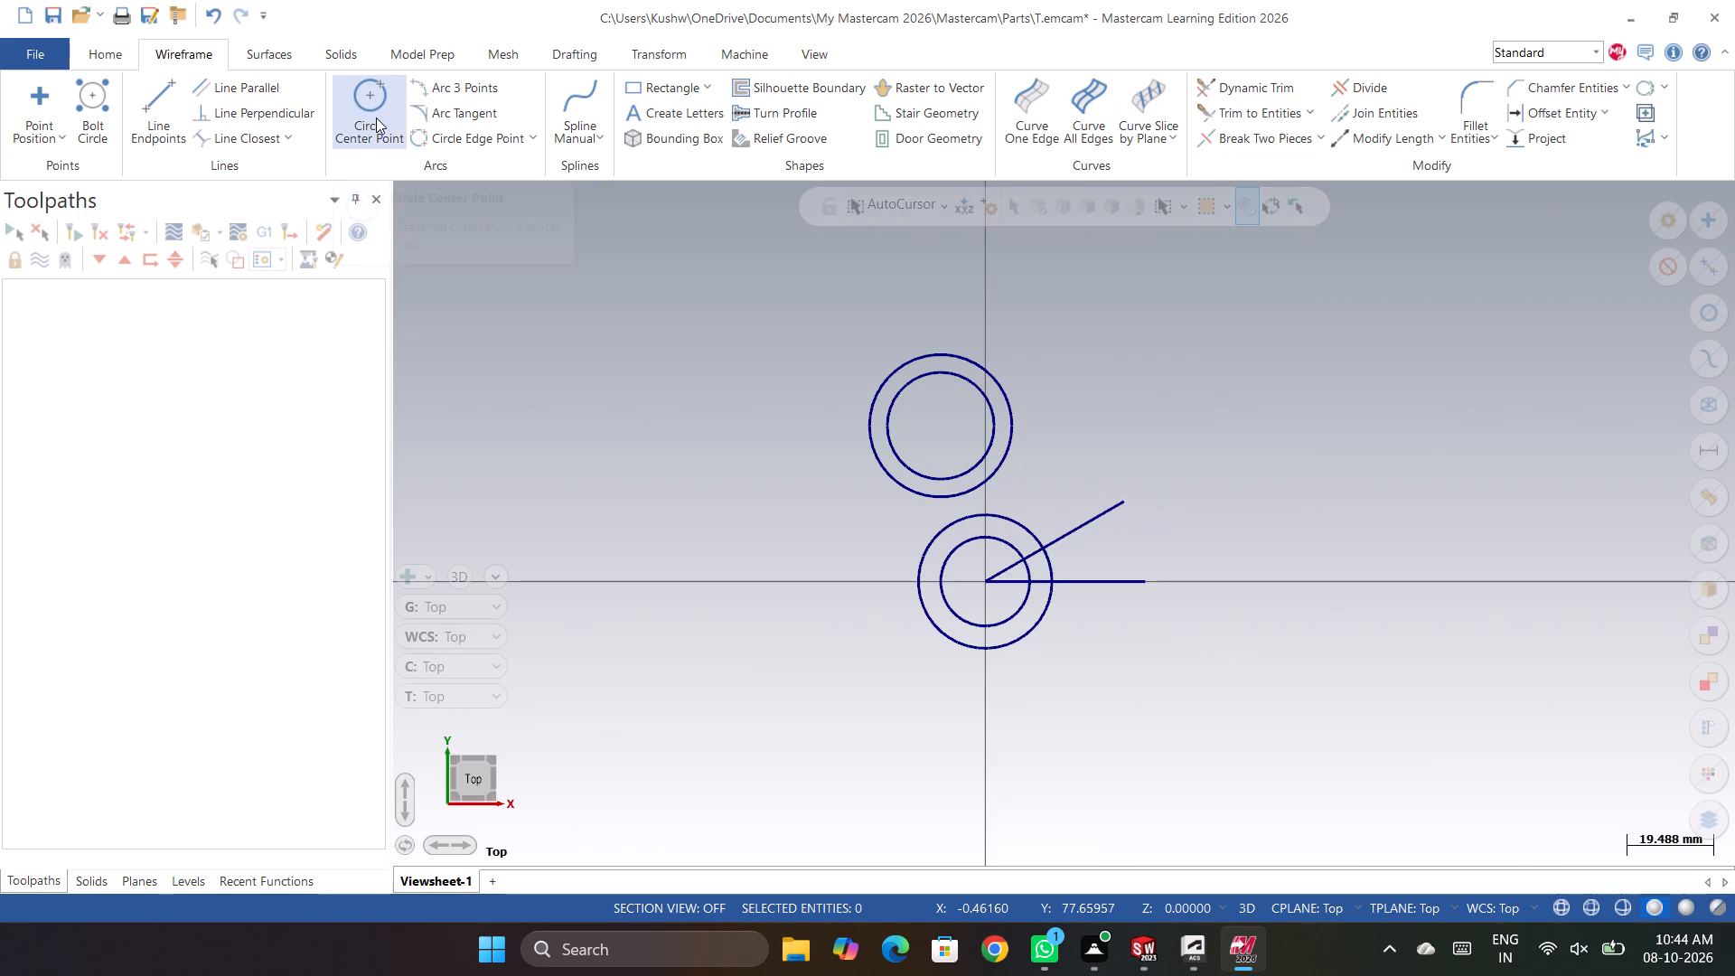
Draw a circle of 4 mm radius centred on the outer endpoint of the 30-degree line.
click(350, 89)
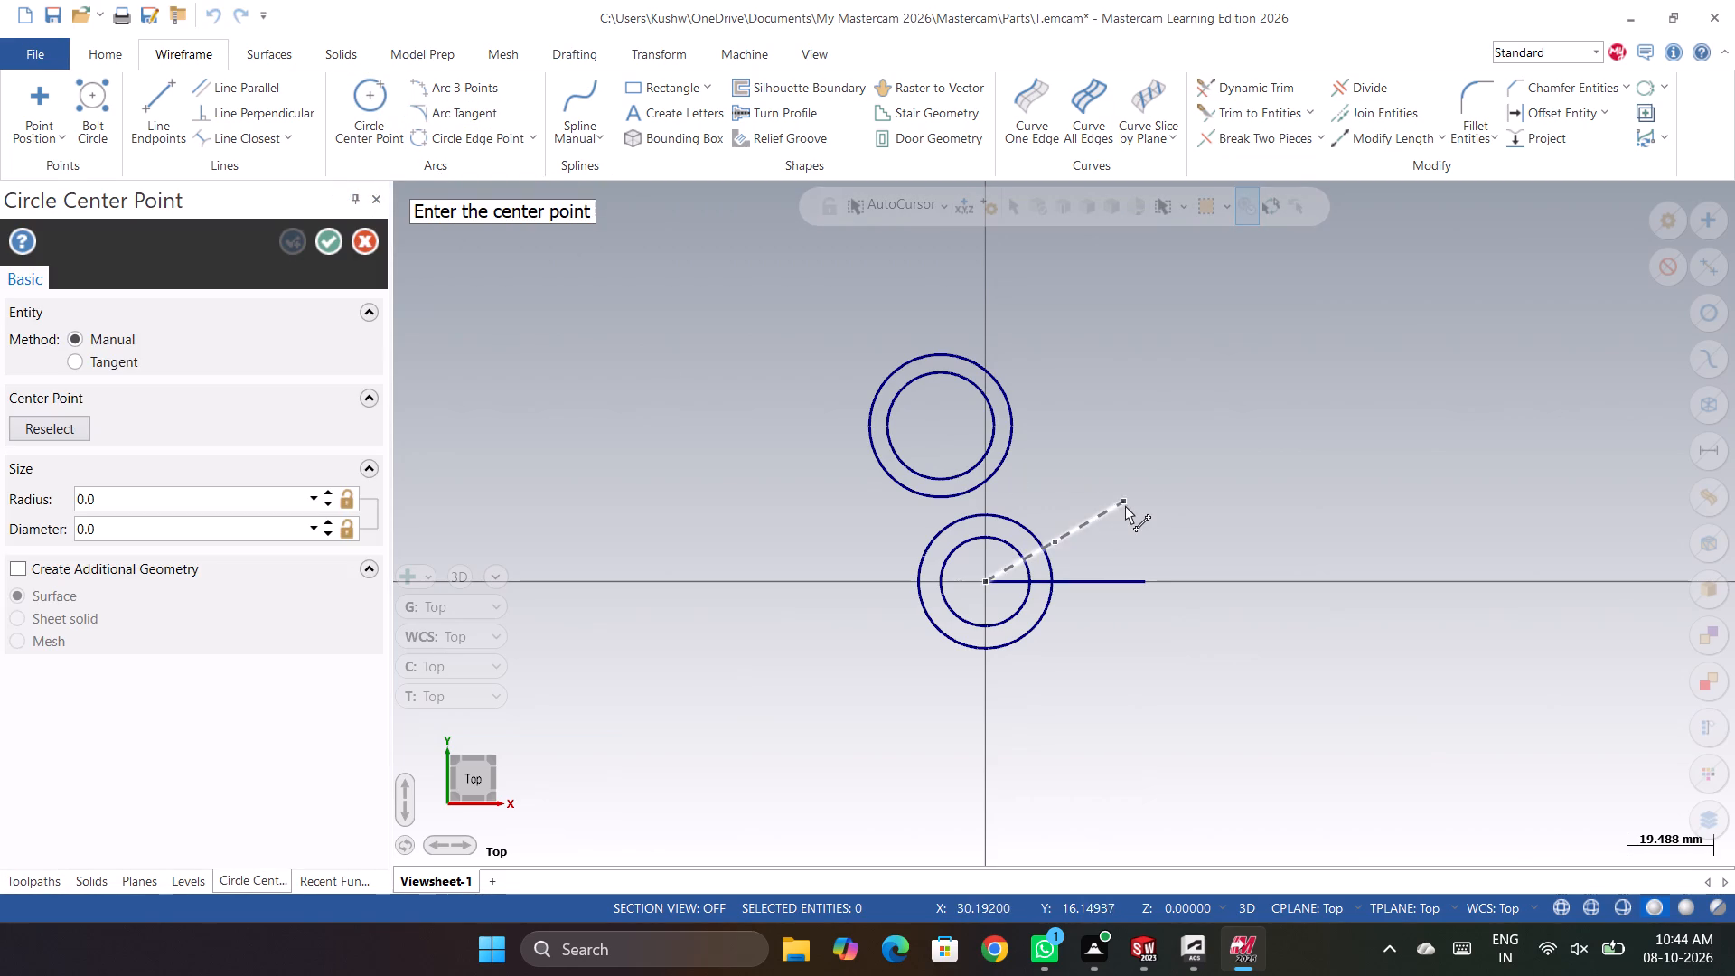
click(1122, 495)
click(1135, 525)
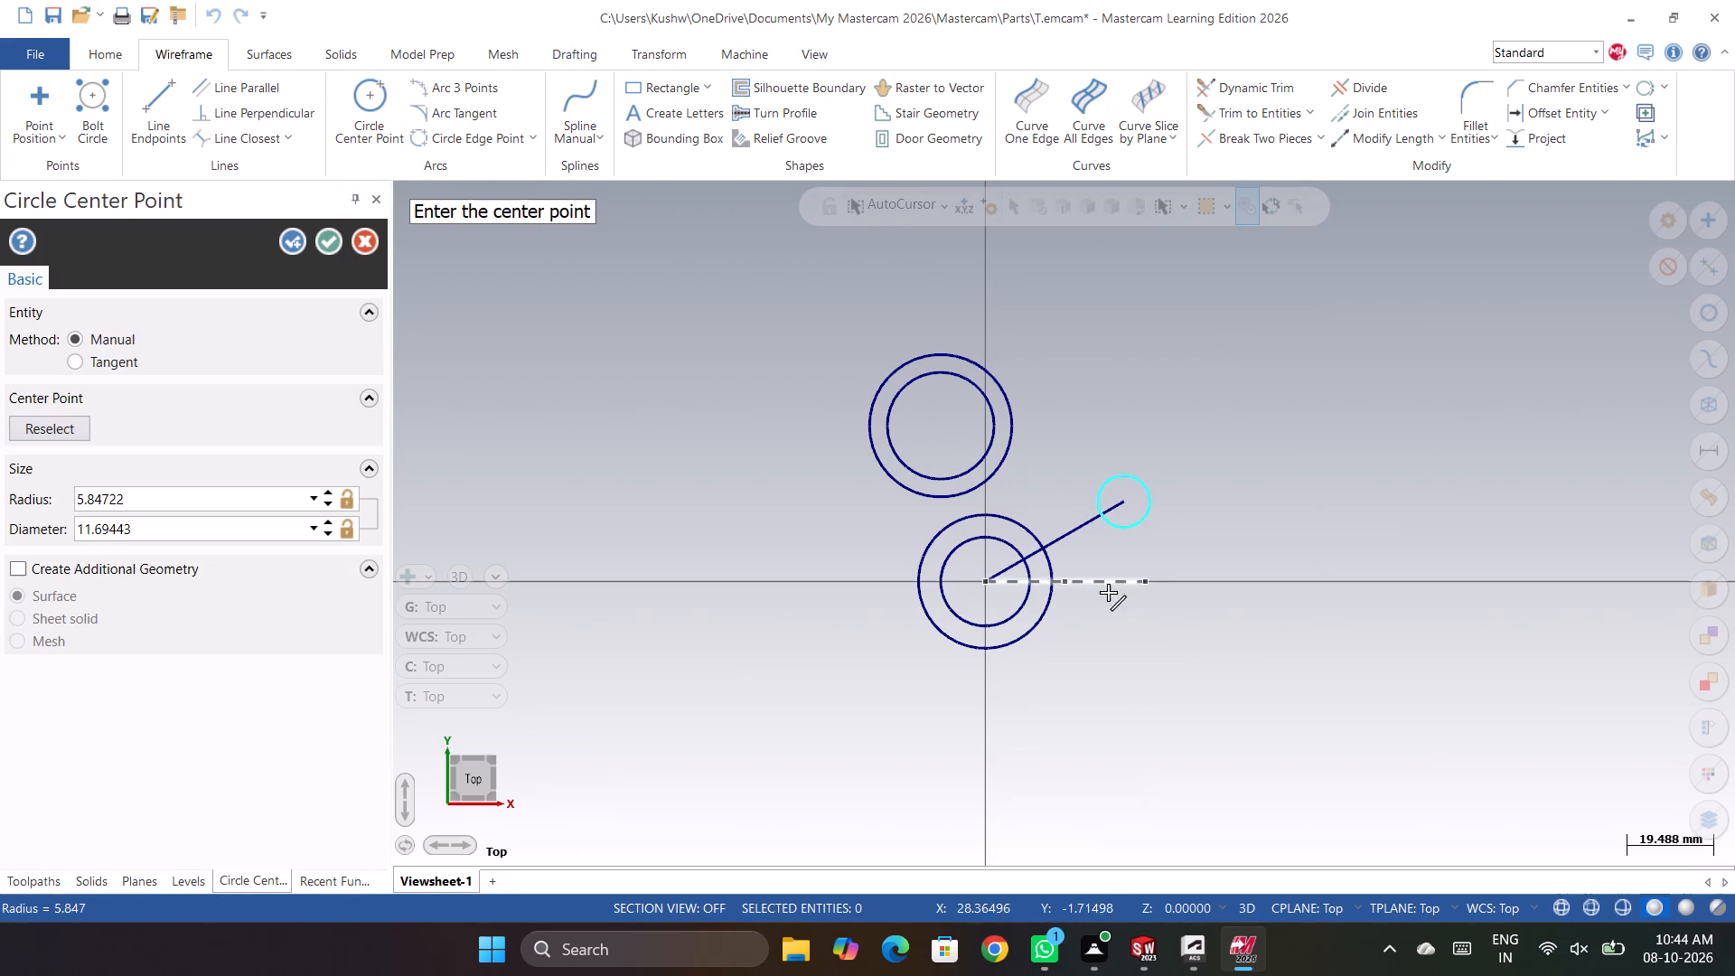
click(145, 496)
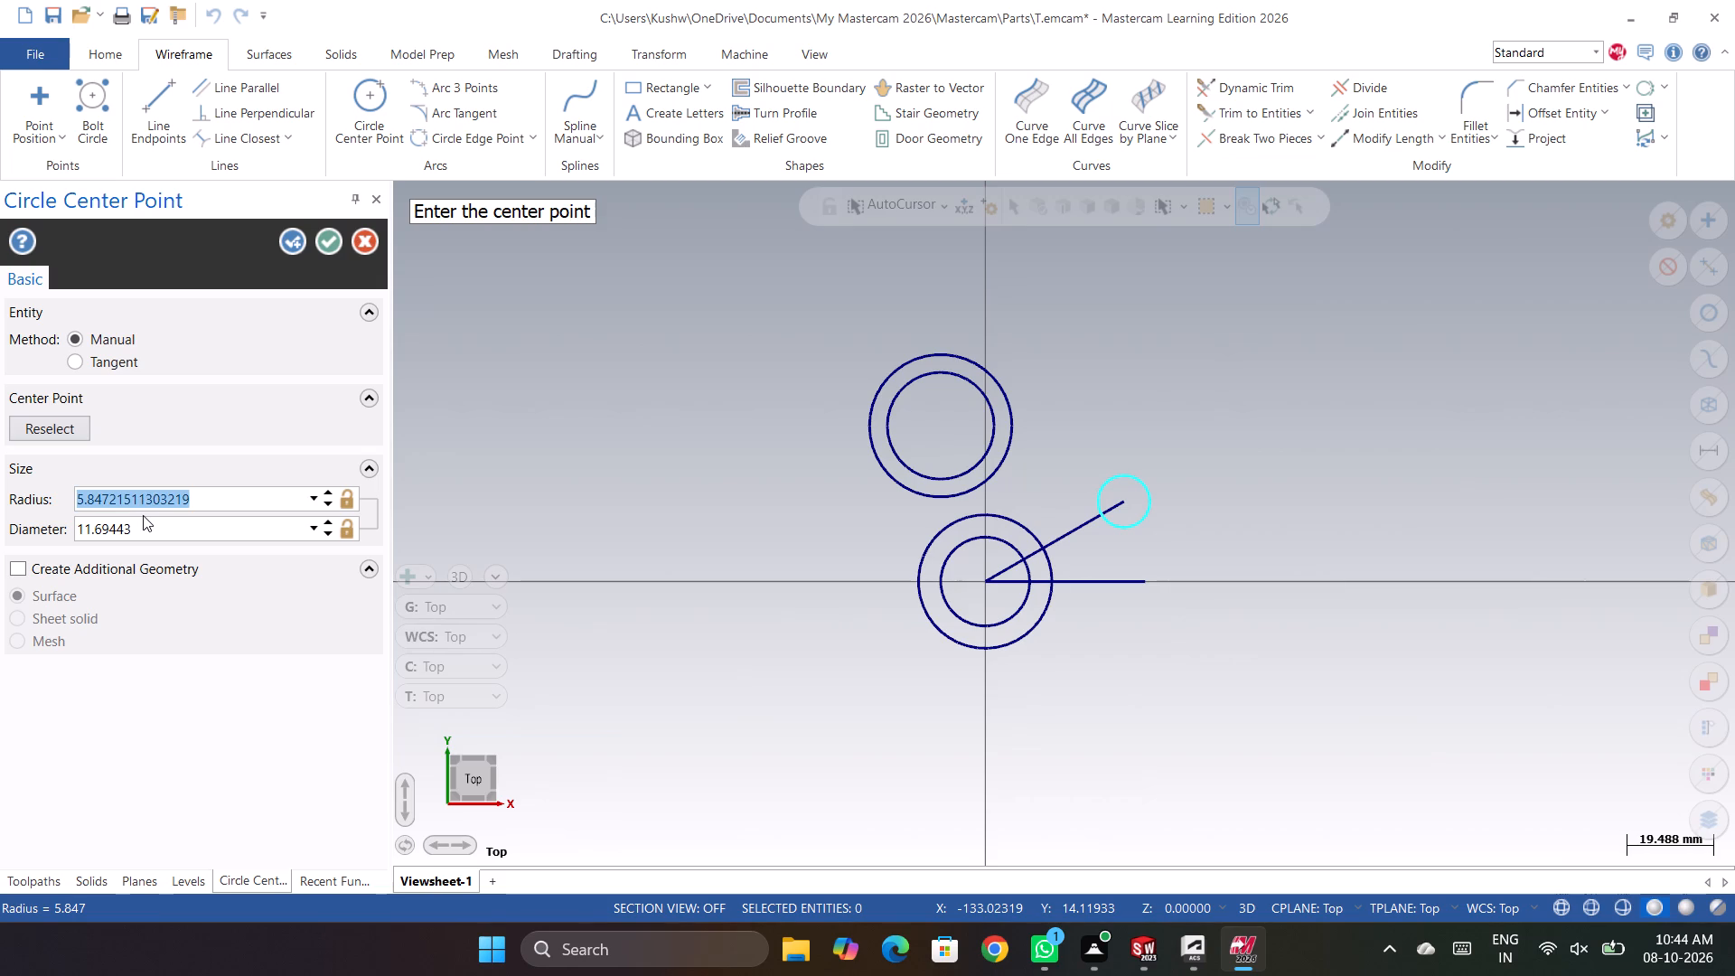
key(4)
key(Return)
click(333, 252)
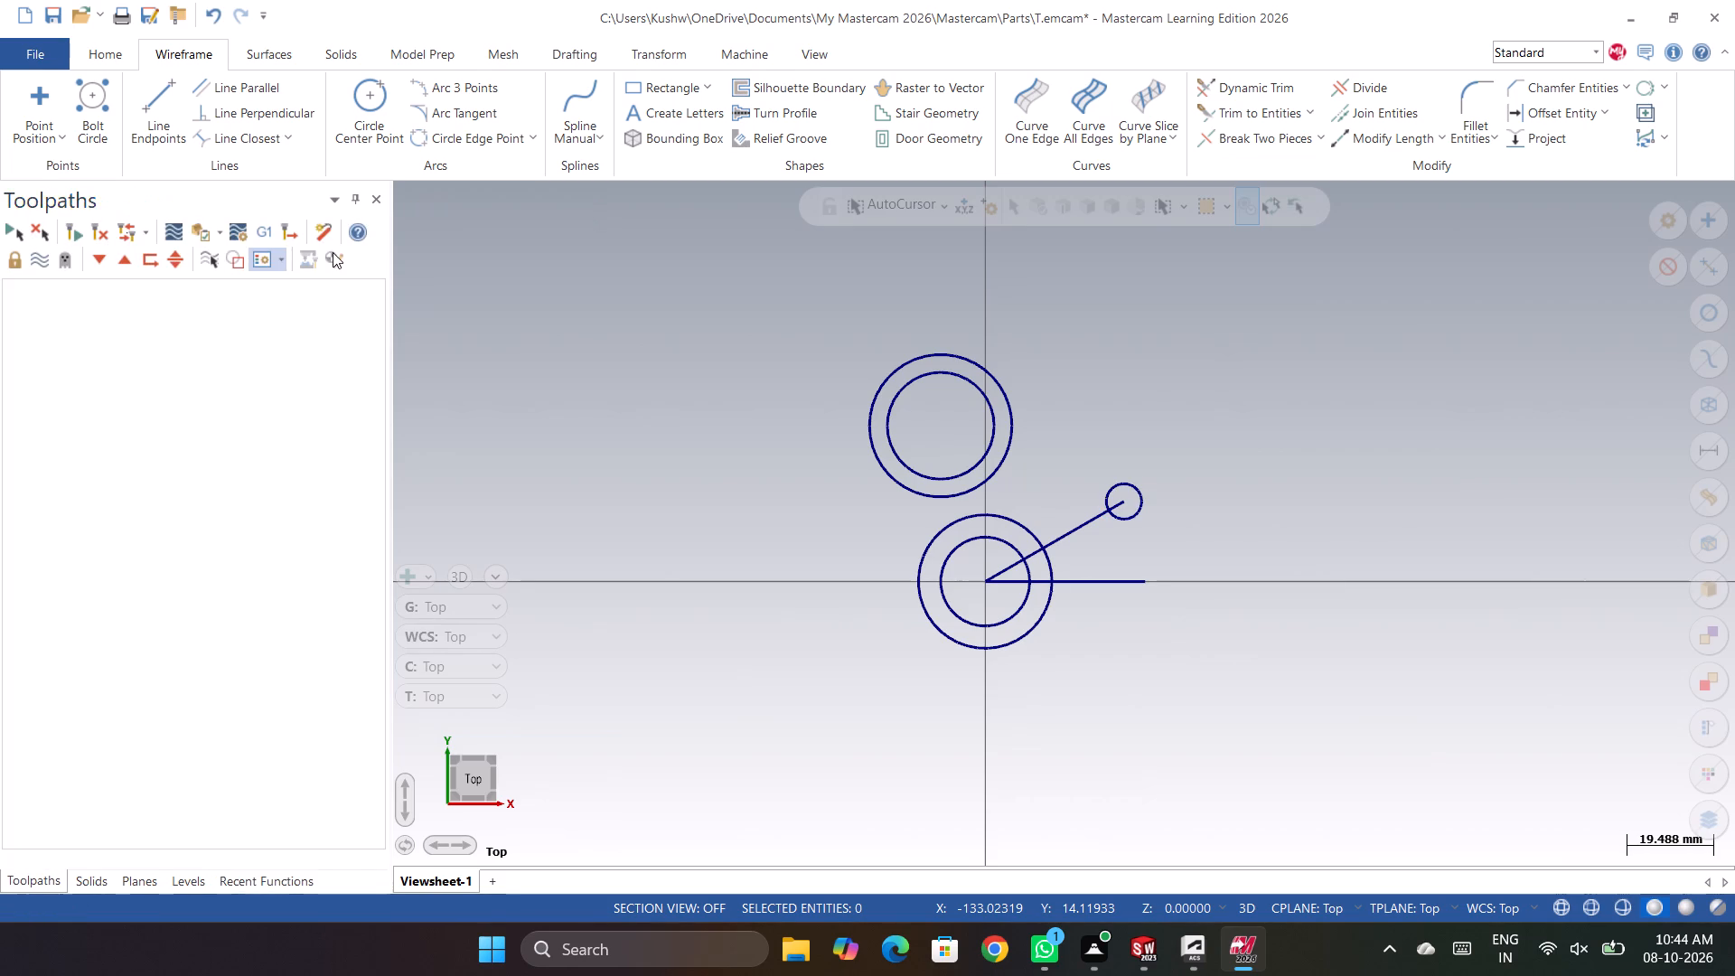
Draw a circle of 8 mm radius concentric with the 4 mm radius circle on the 30-degree line.
click(351, 119)
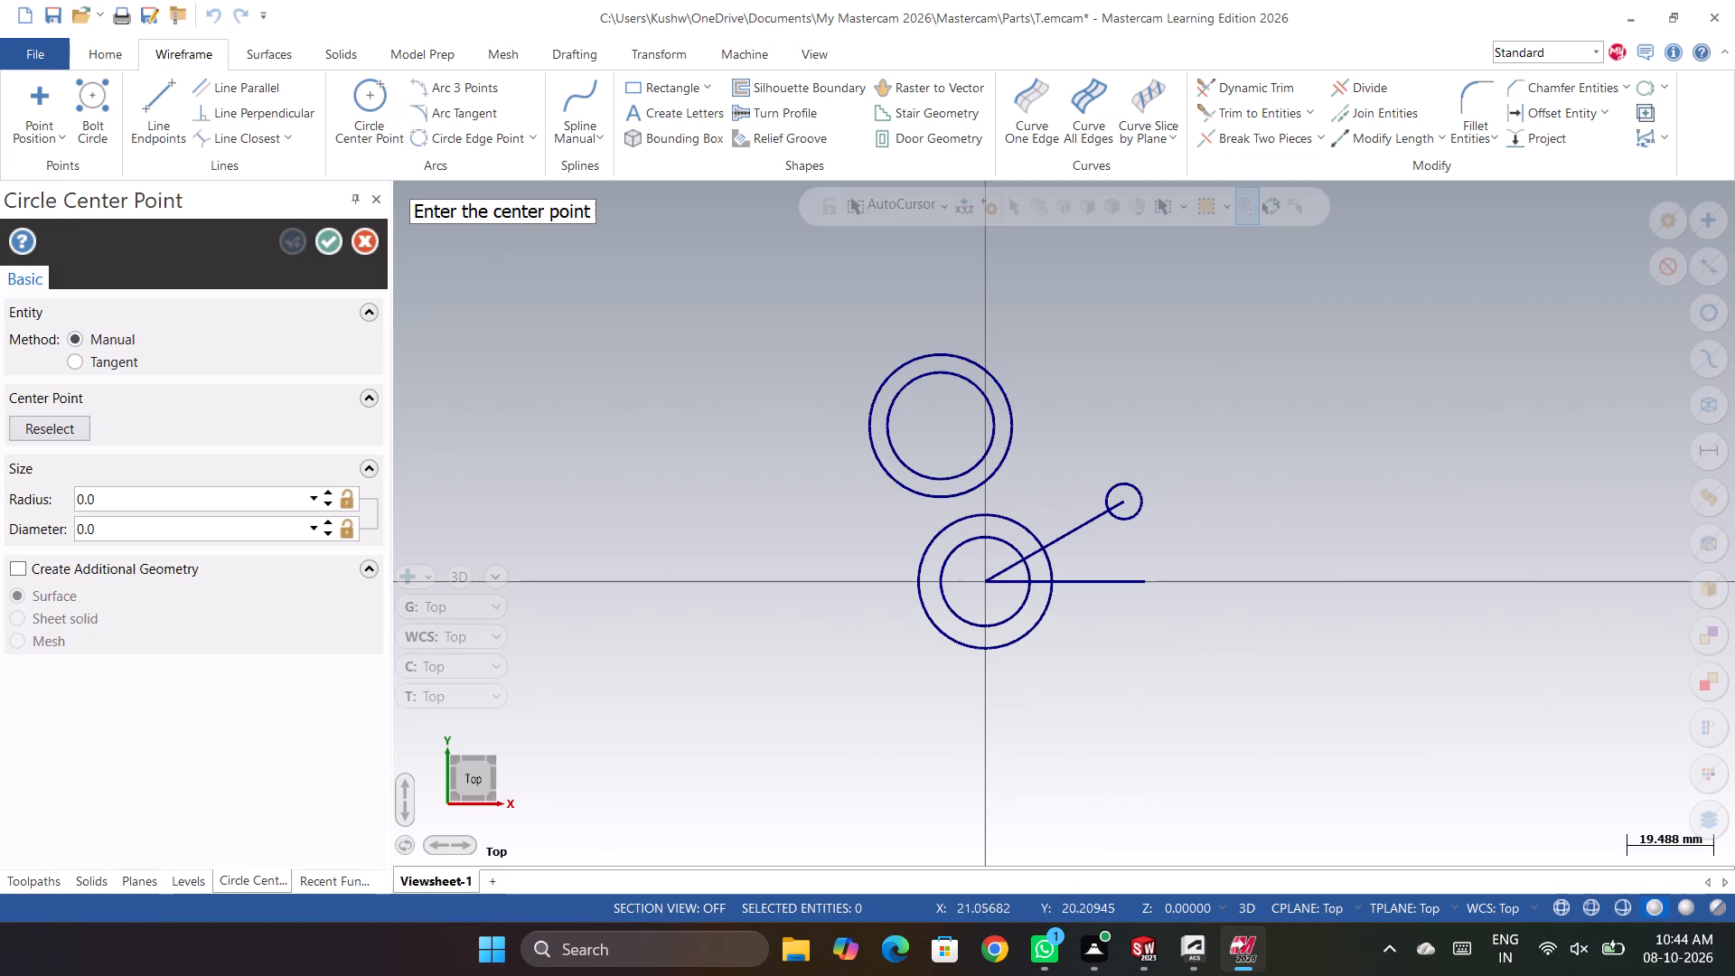
click(1123, 502)
click(1141, 535)
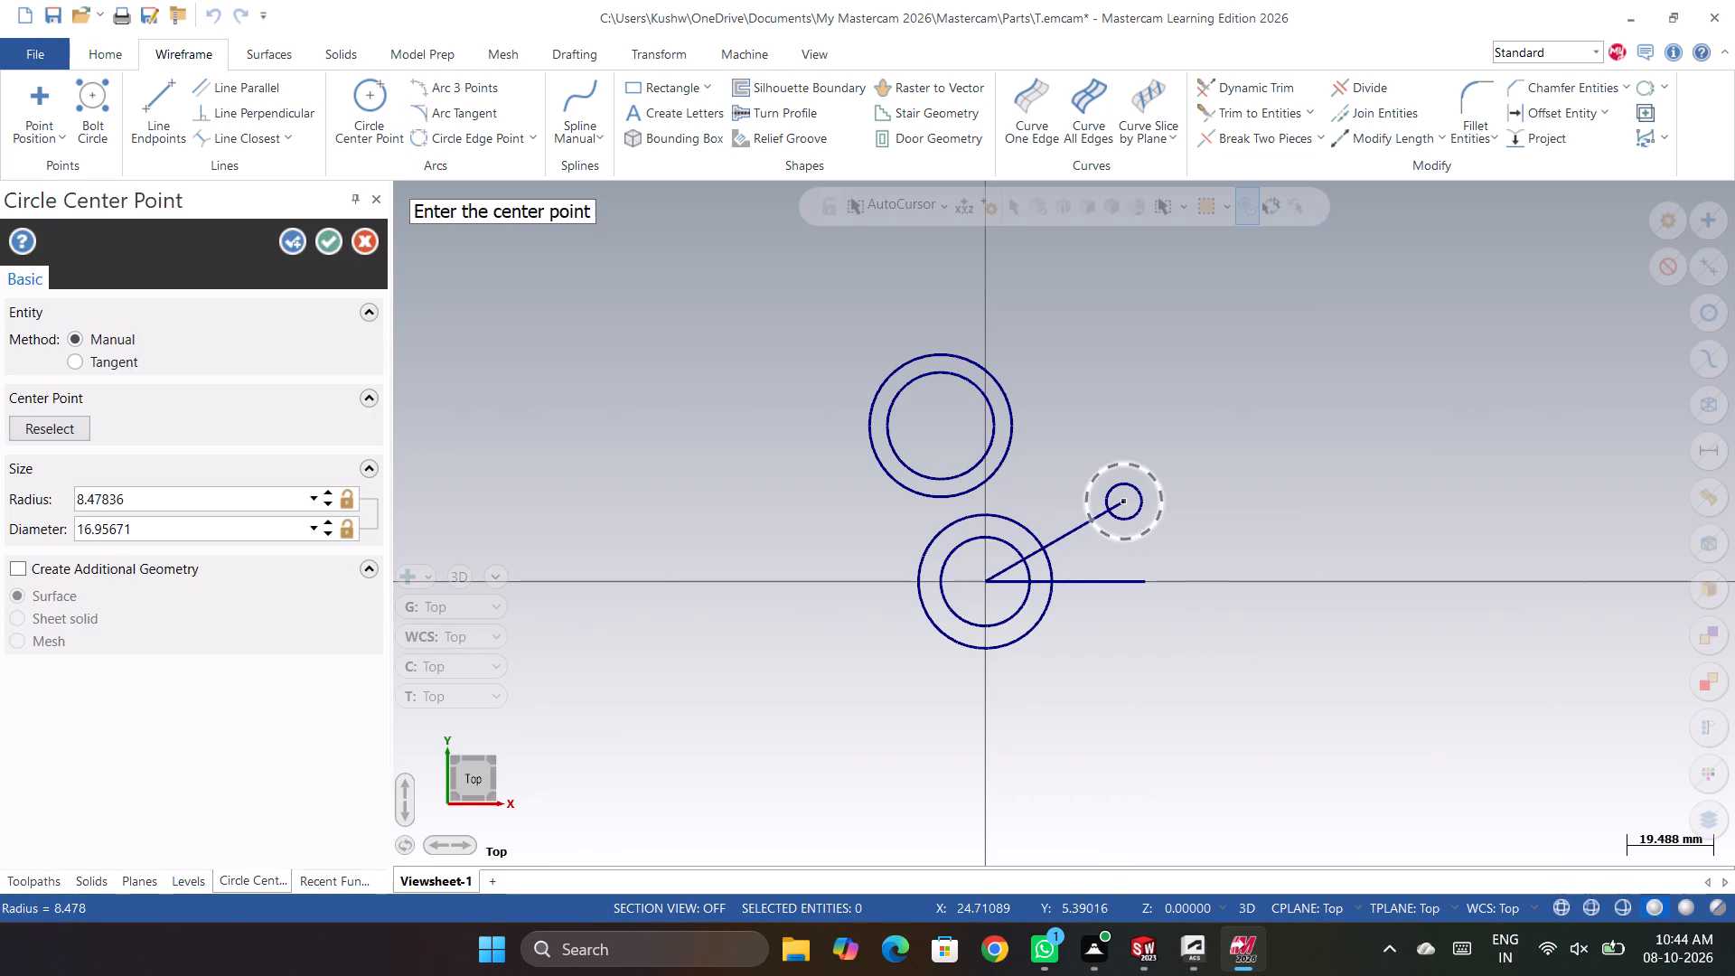
click(222, 500)
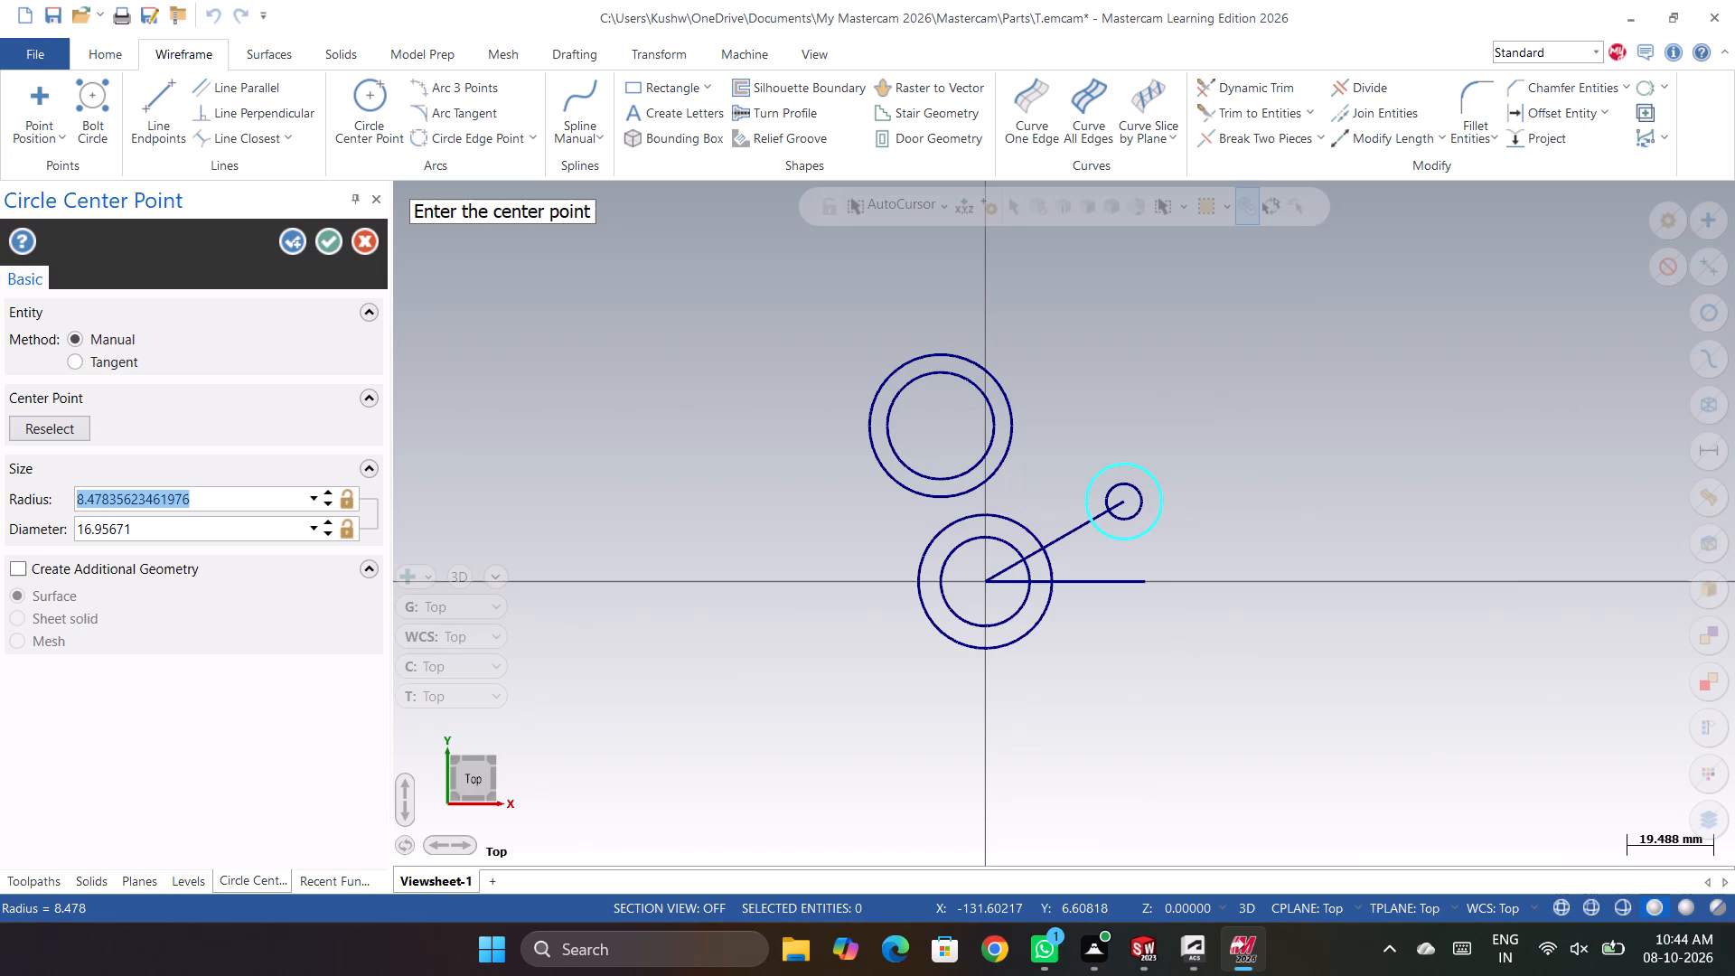
key(8)
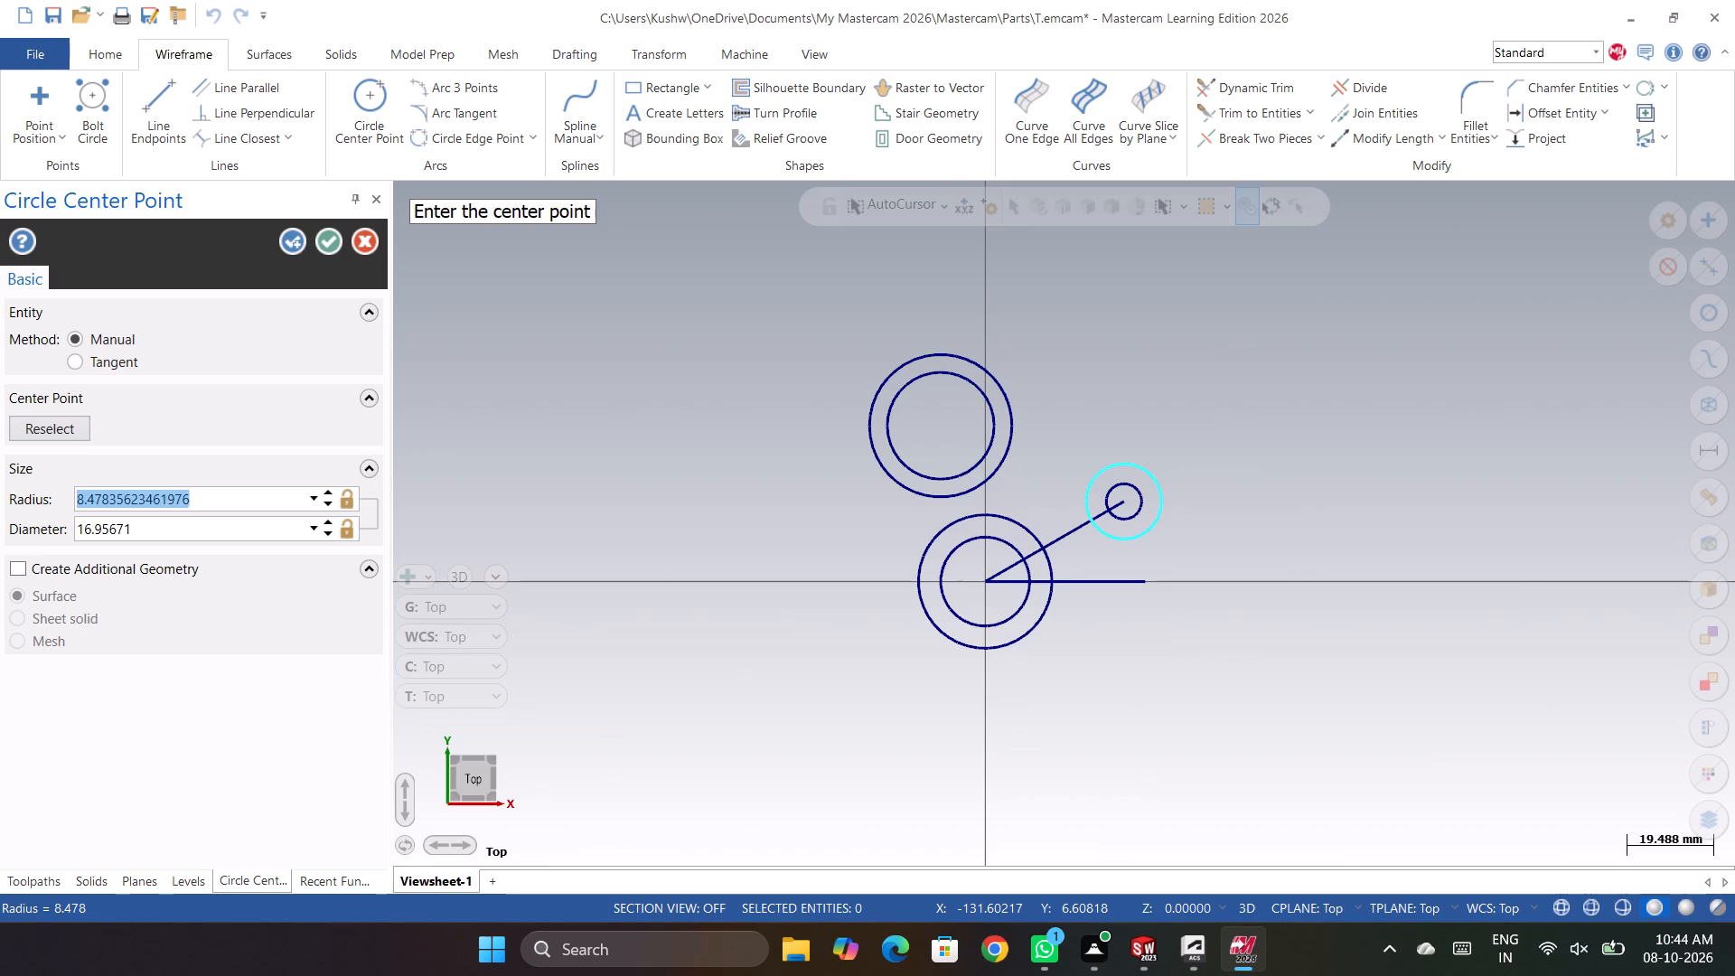
key(Return)
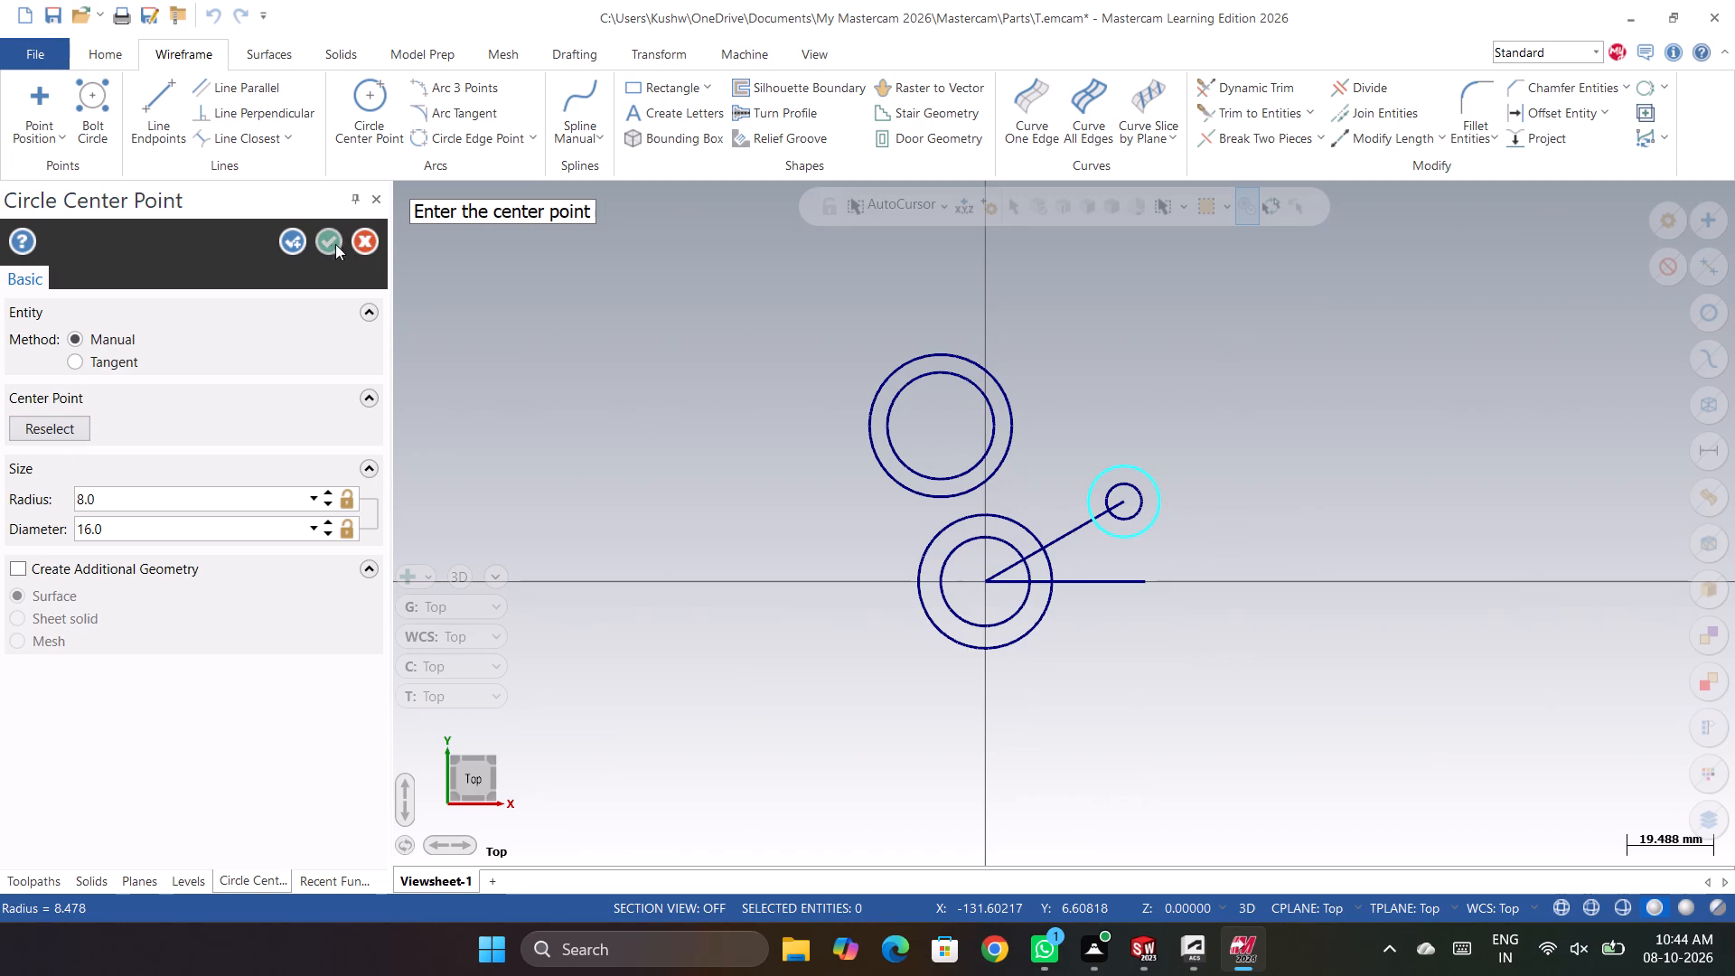
click(331, 245)
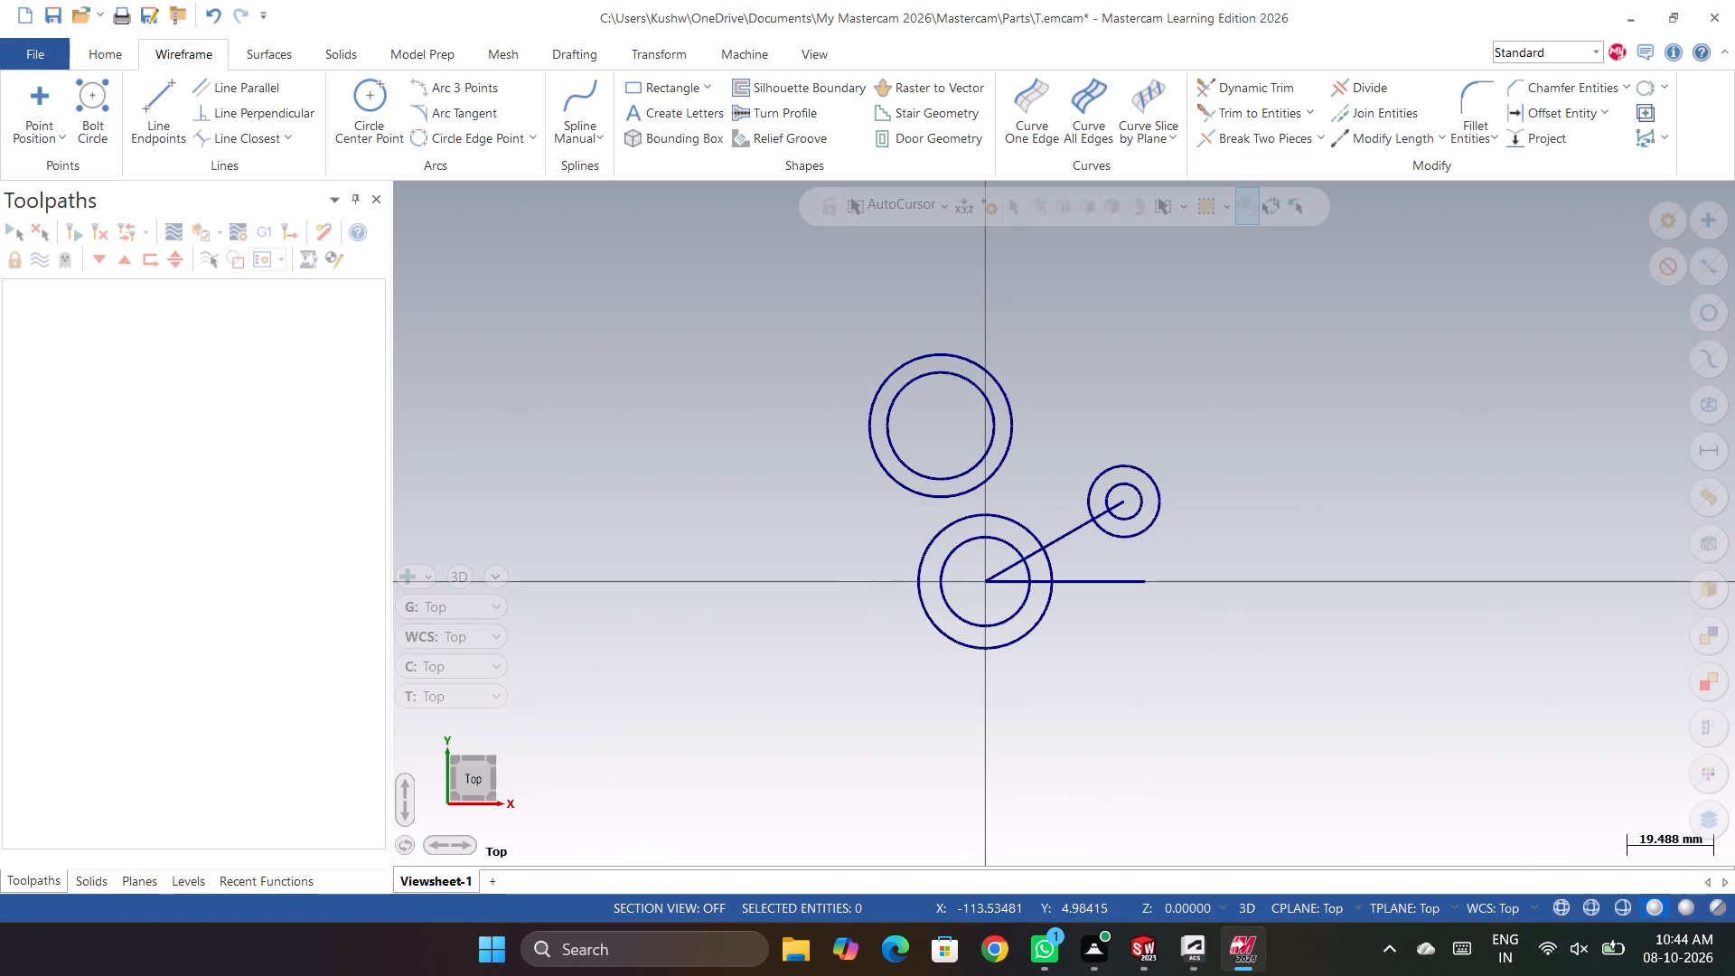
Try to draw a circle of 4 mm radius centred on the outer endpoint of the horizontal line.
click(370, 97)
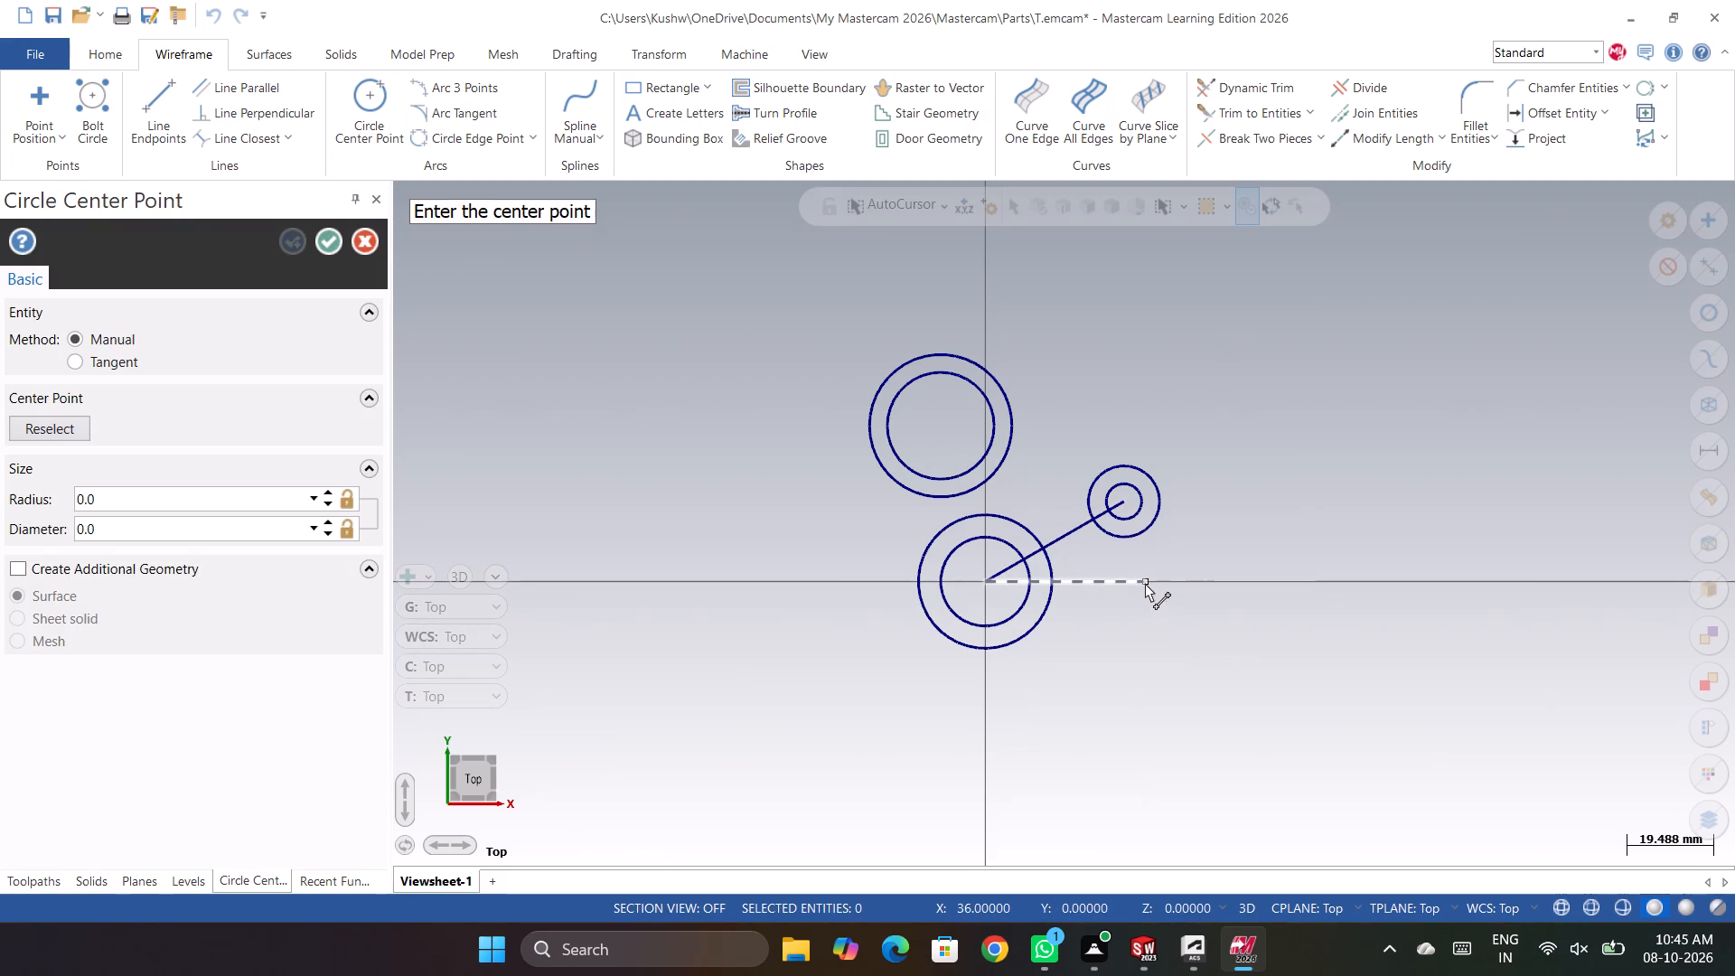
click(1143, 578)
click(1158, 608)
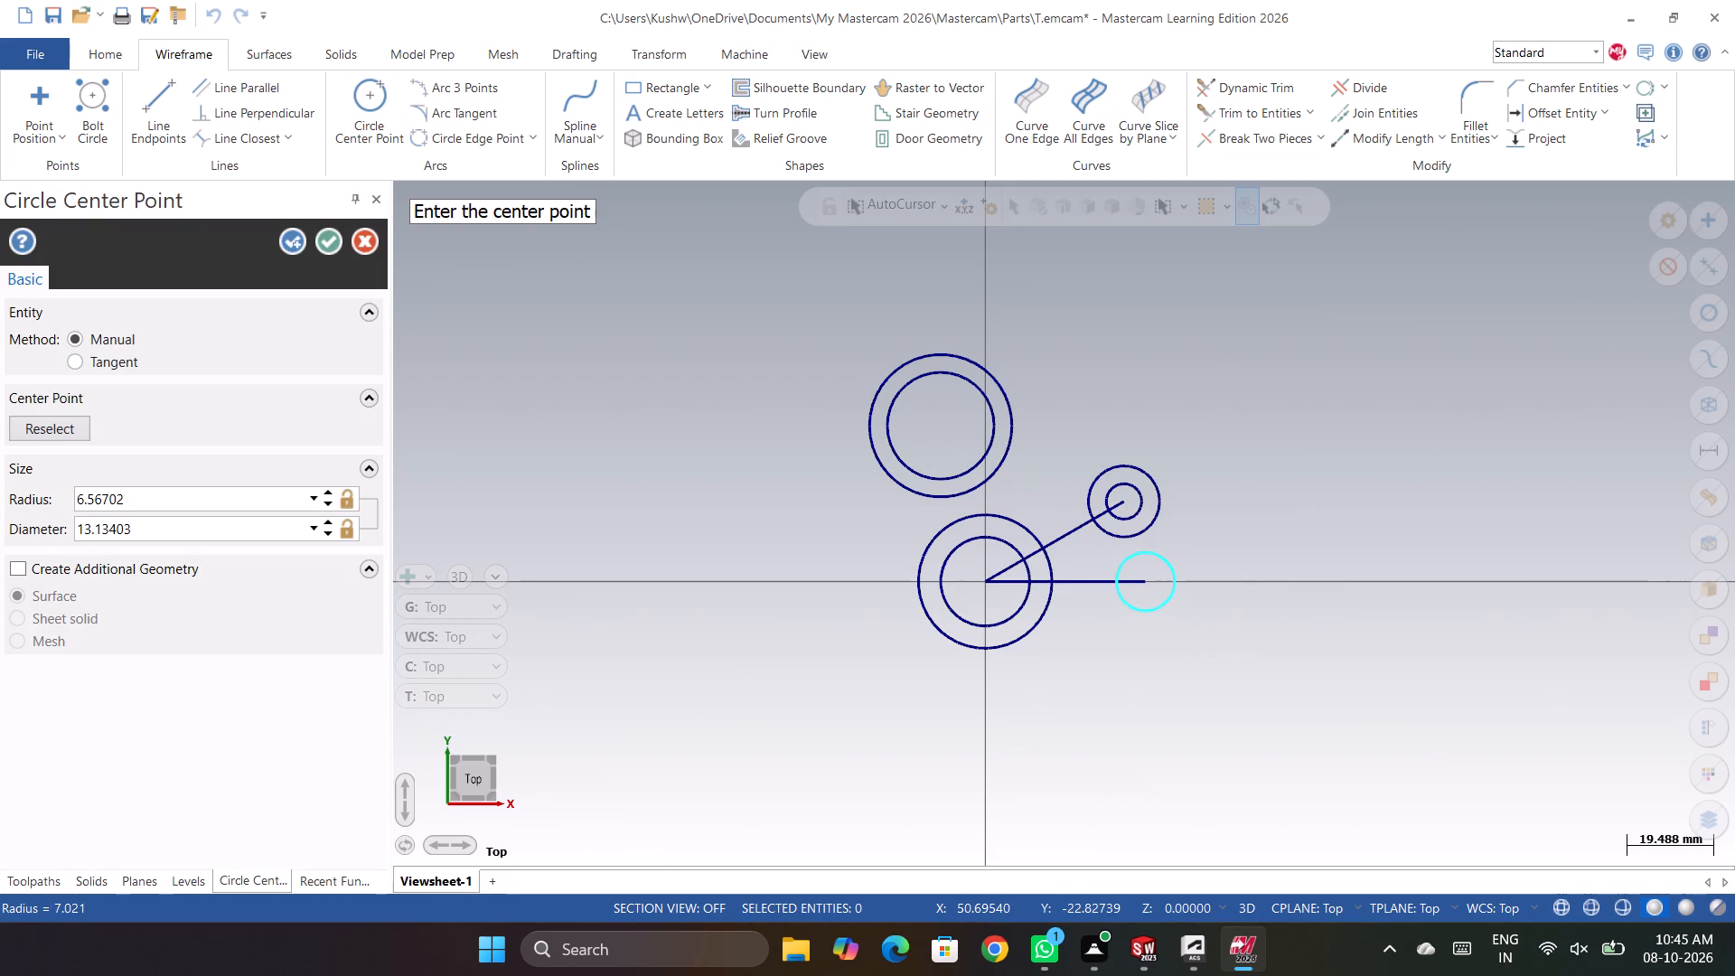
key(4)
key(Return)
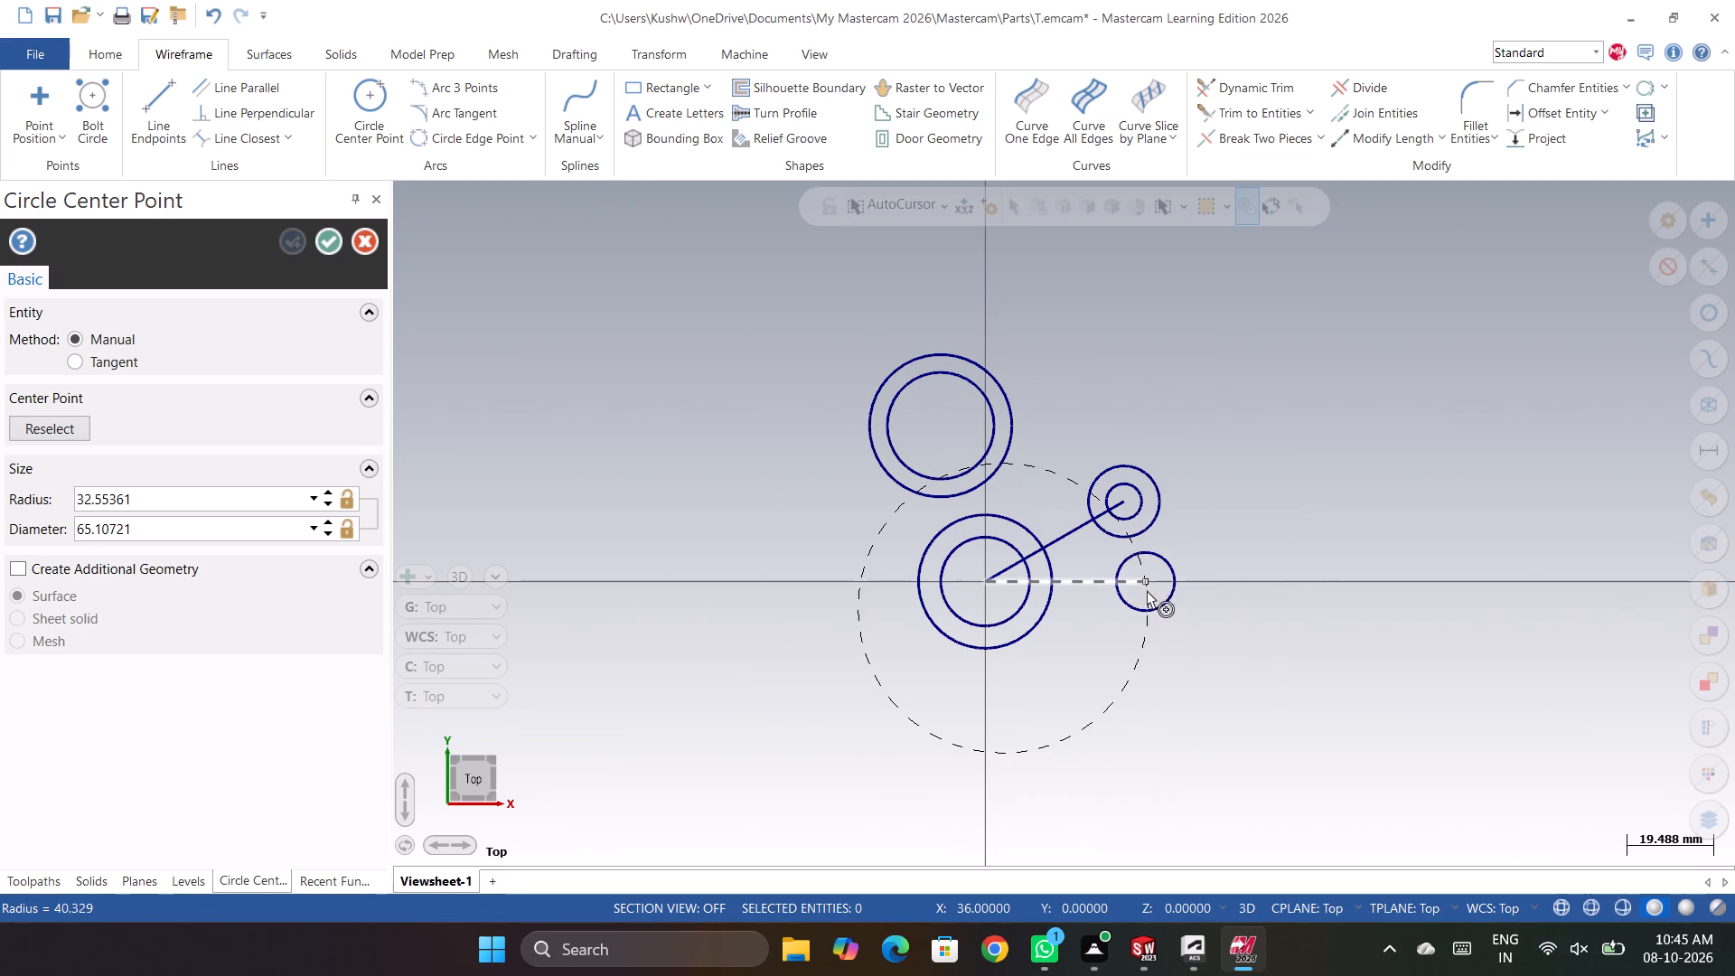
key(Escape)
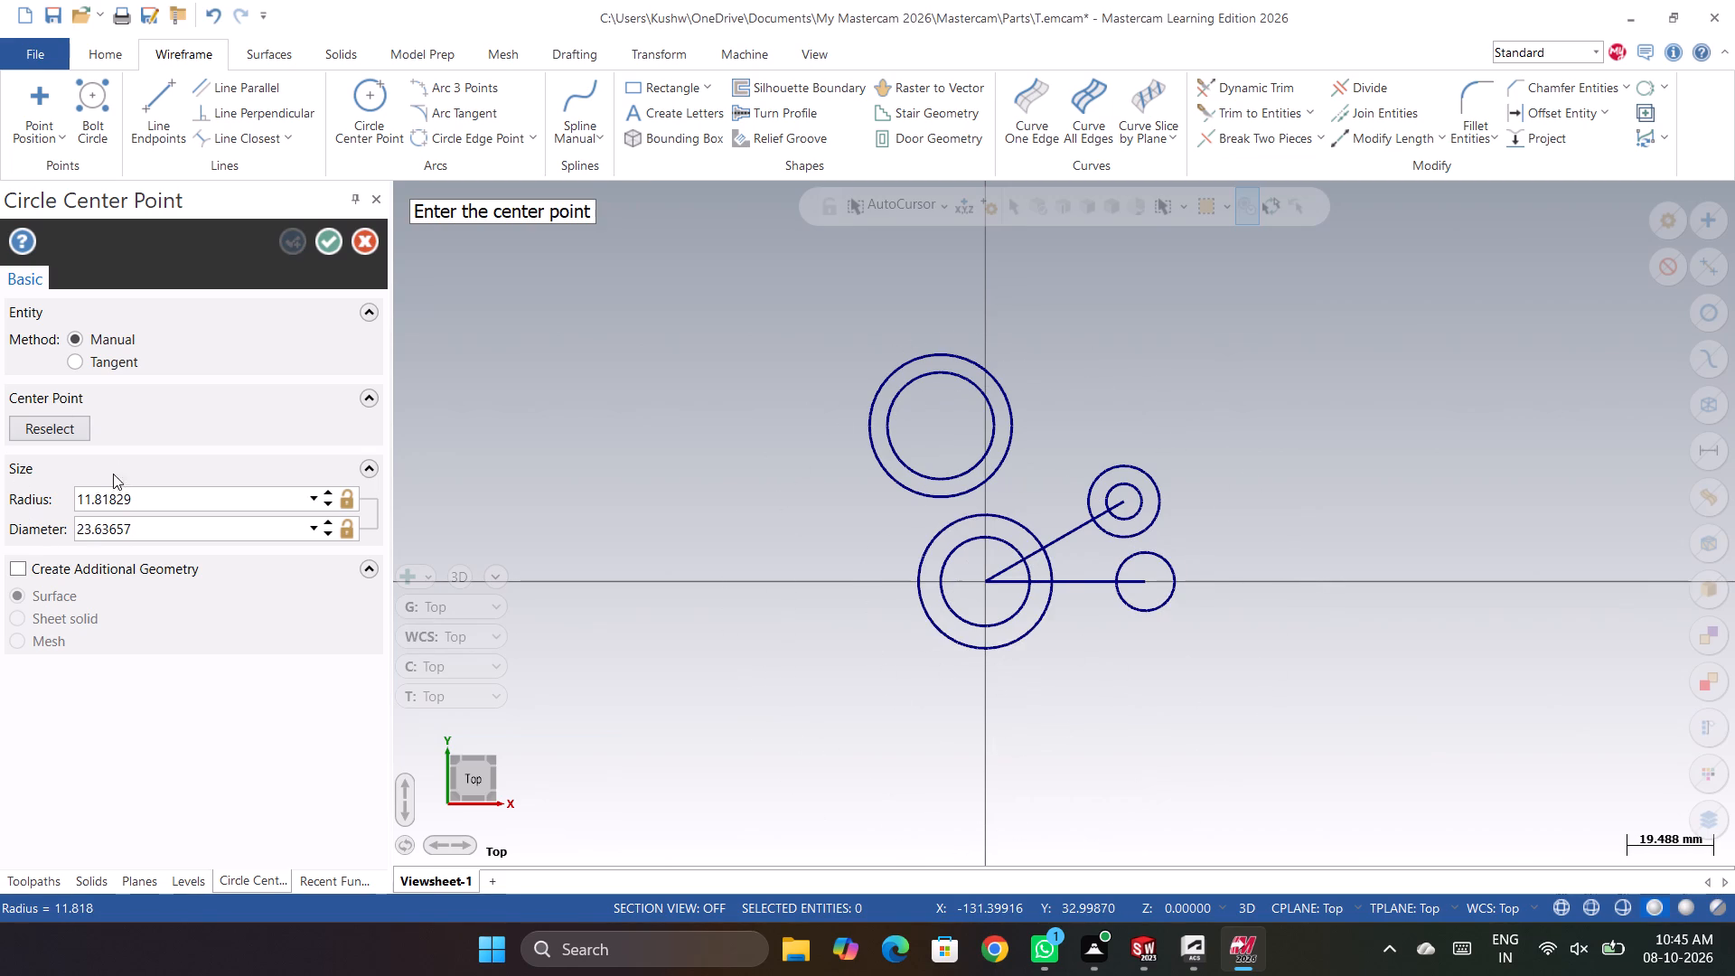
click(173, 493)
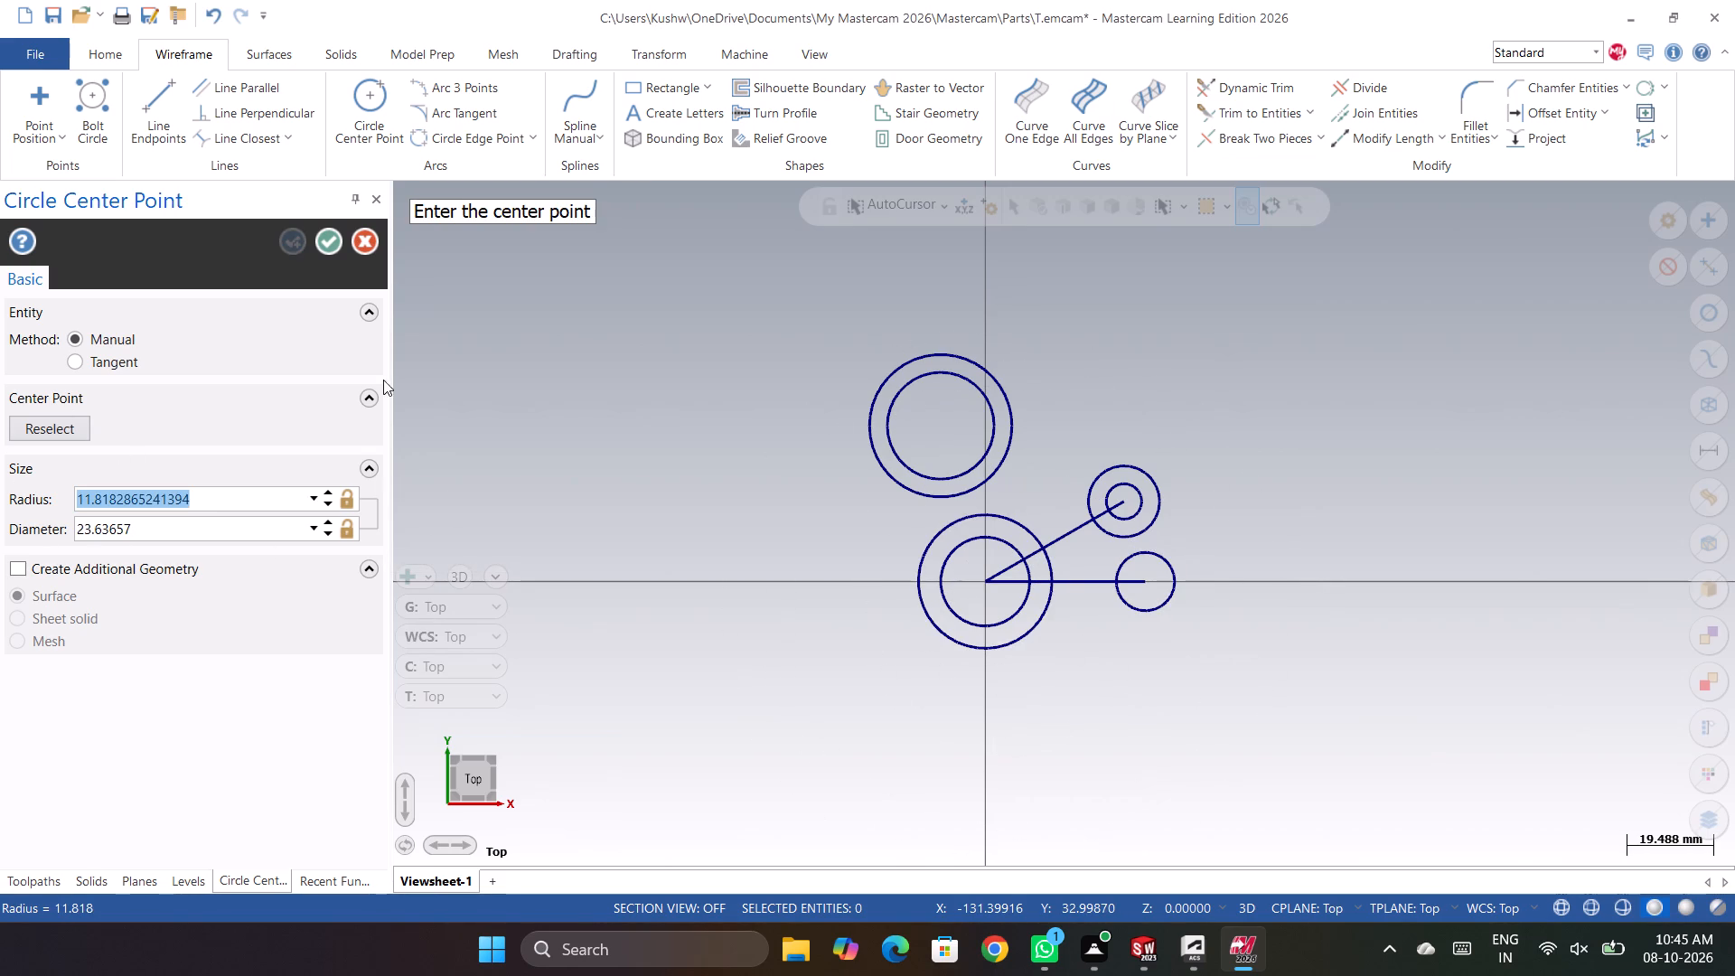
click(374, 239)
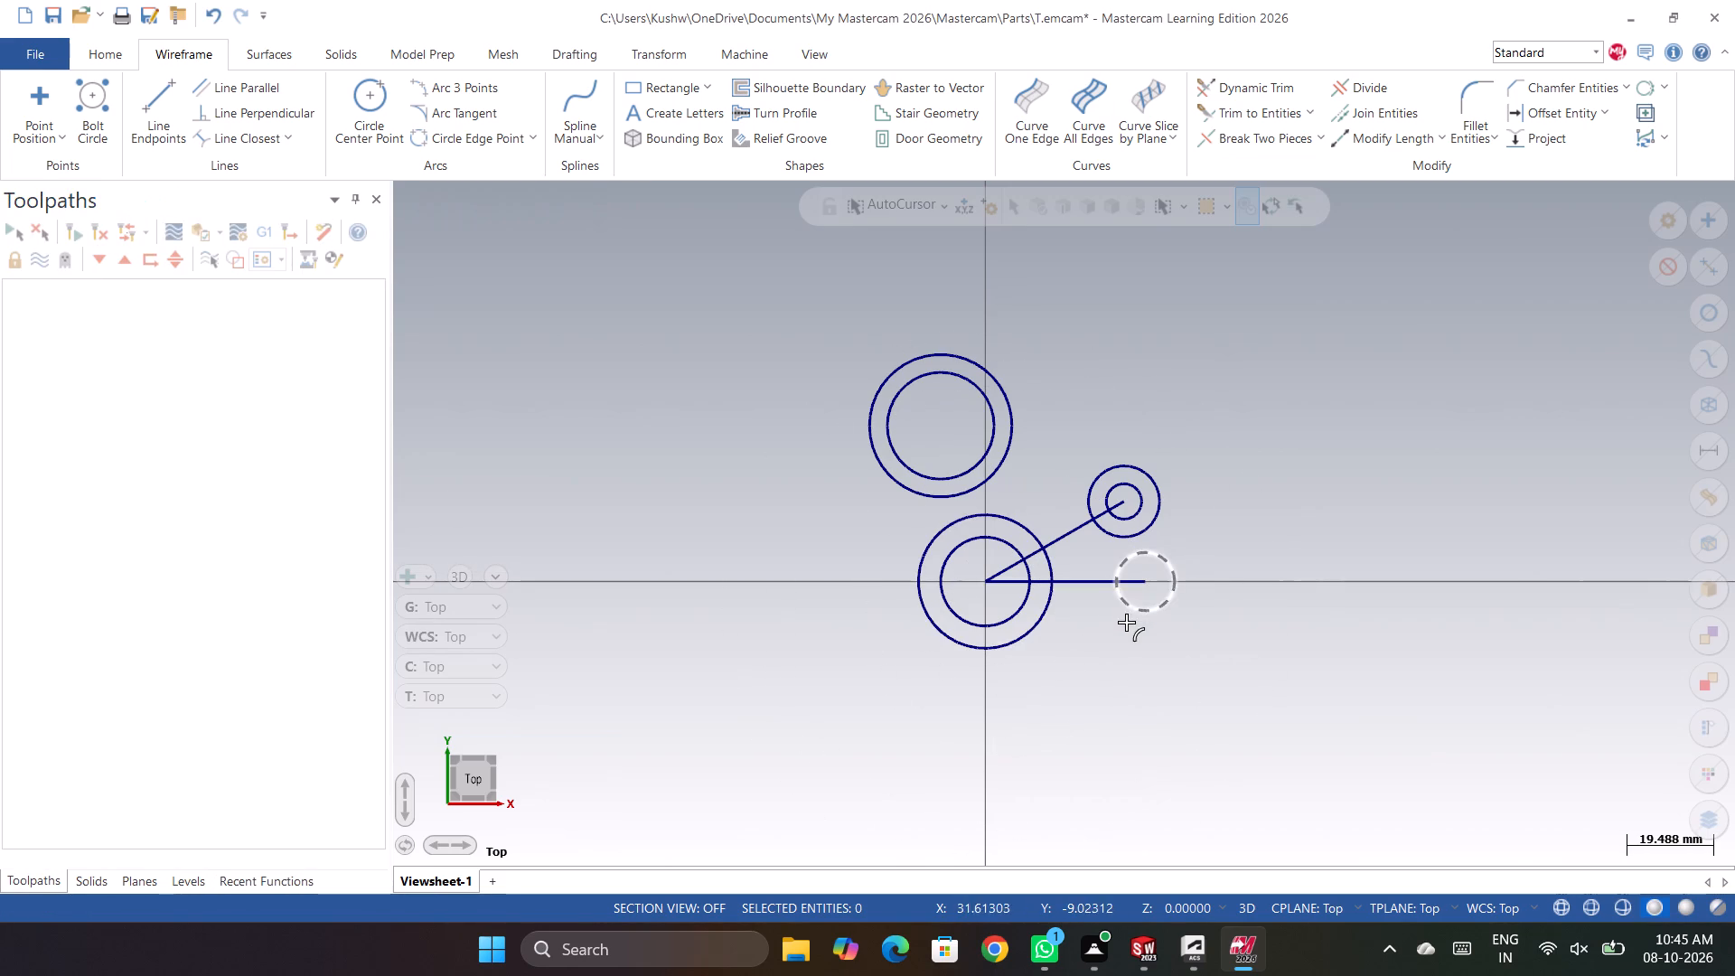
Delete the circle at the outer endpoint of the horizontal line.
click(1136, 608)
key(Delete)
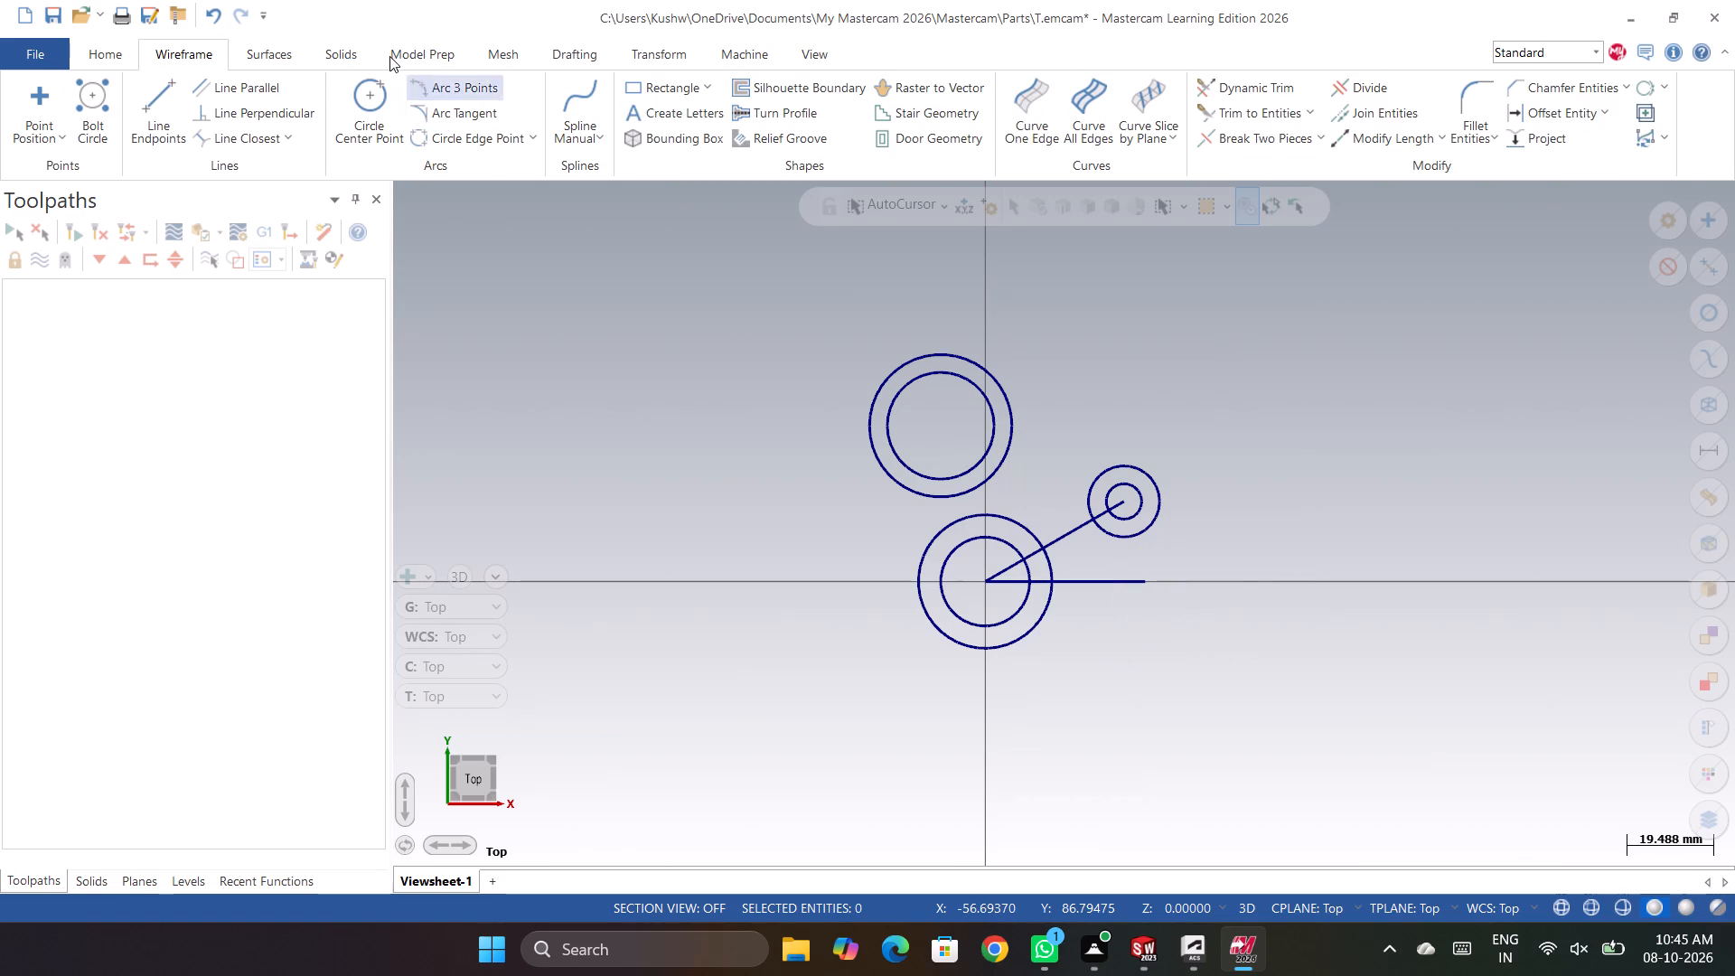
Draw a circle of 4 mm radius centred on the outer endpoint of the horizontal line.
click(374, 97)
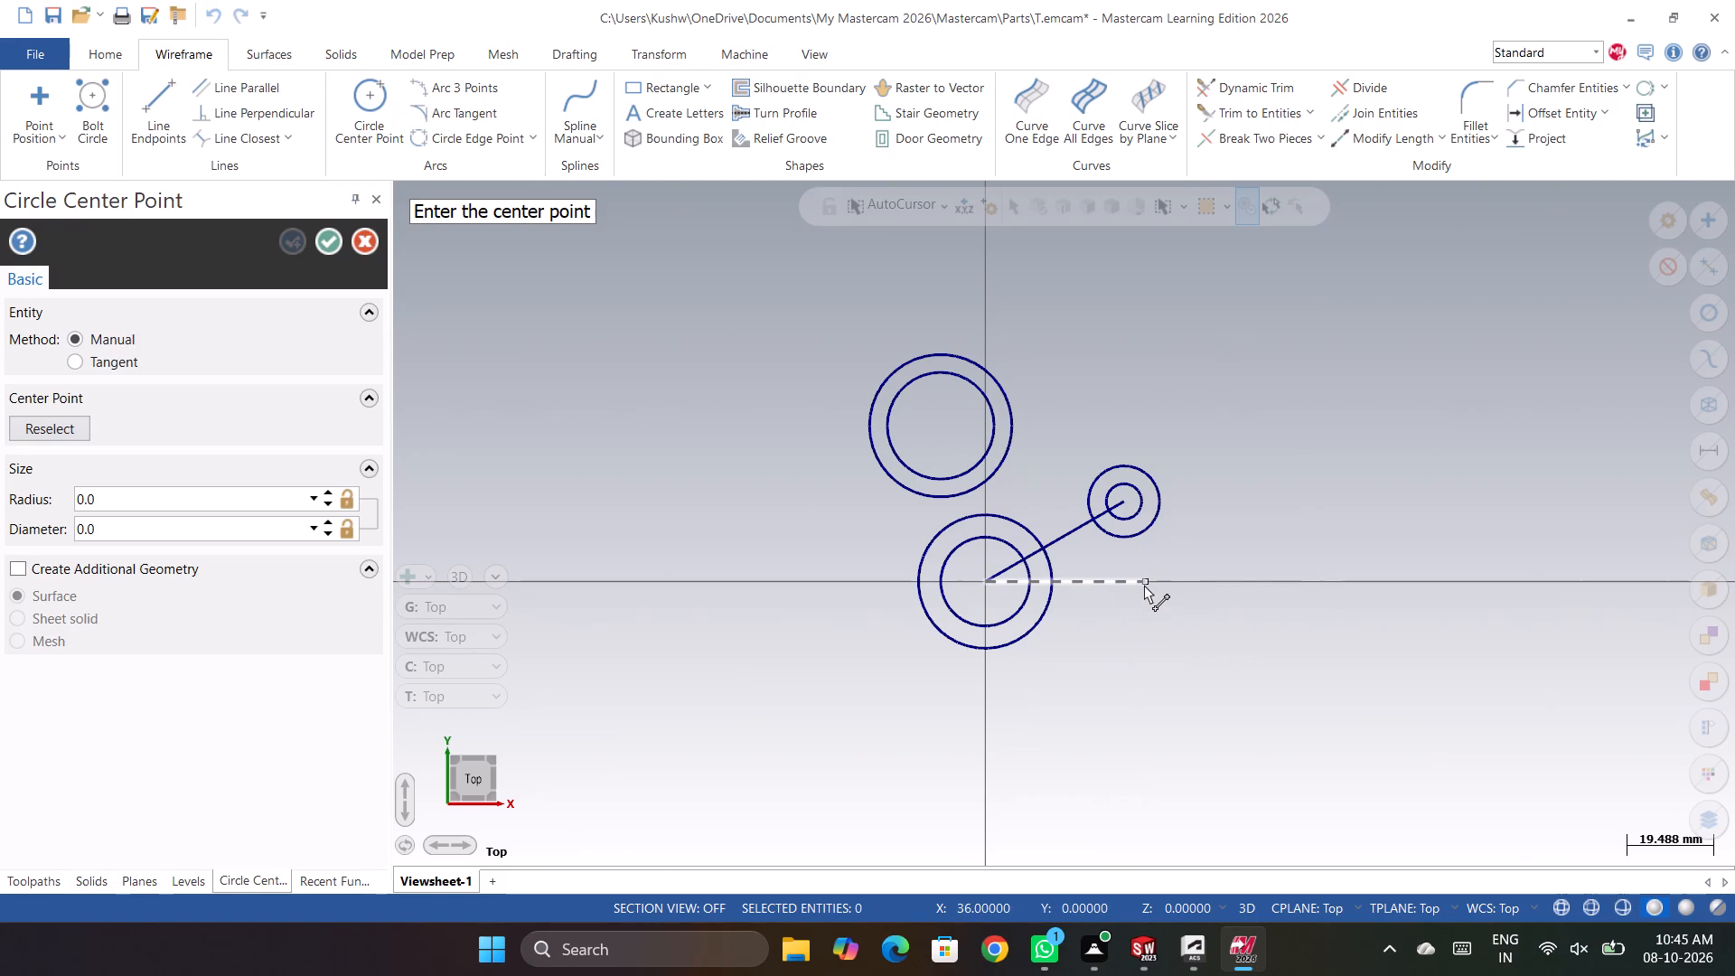
click(1143, 586)
click(1159, 605)
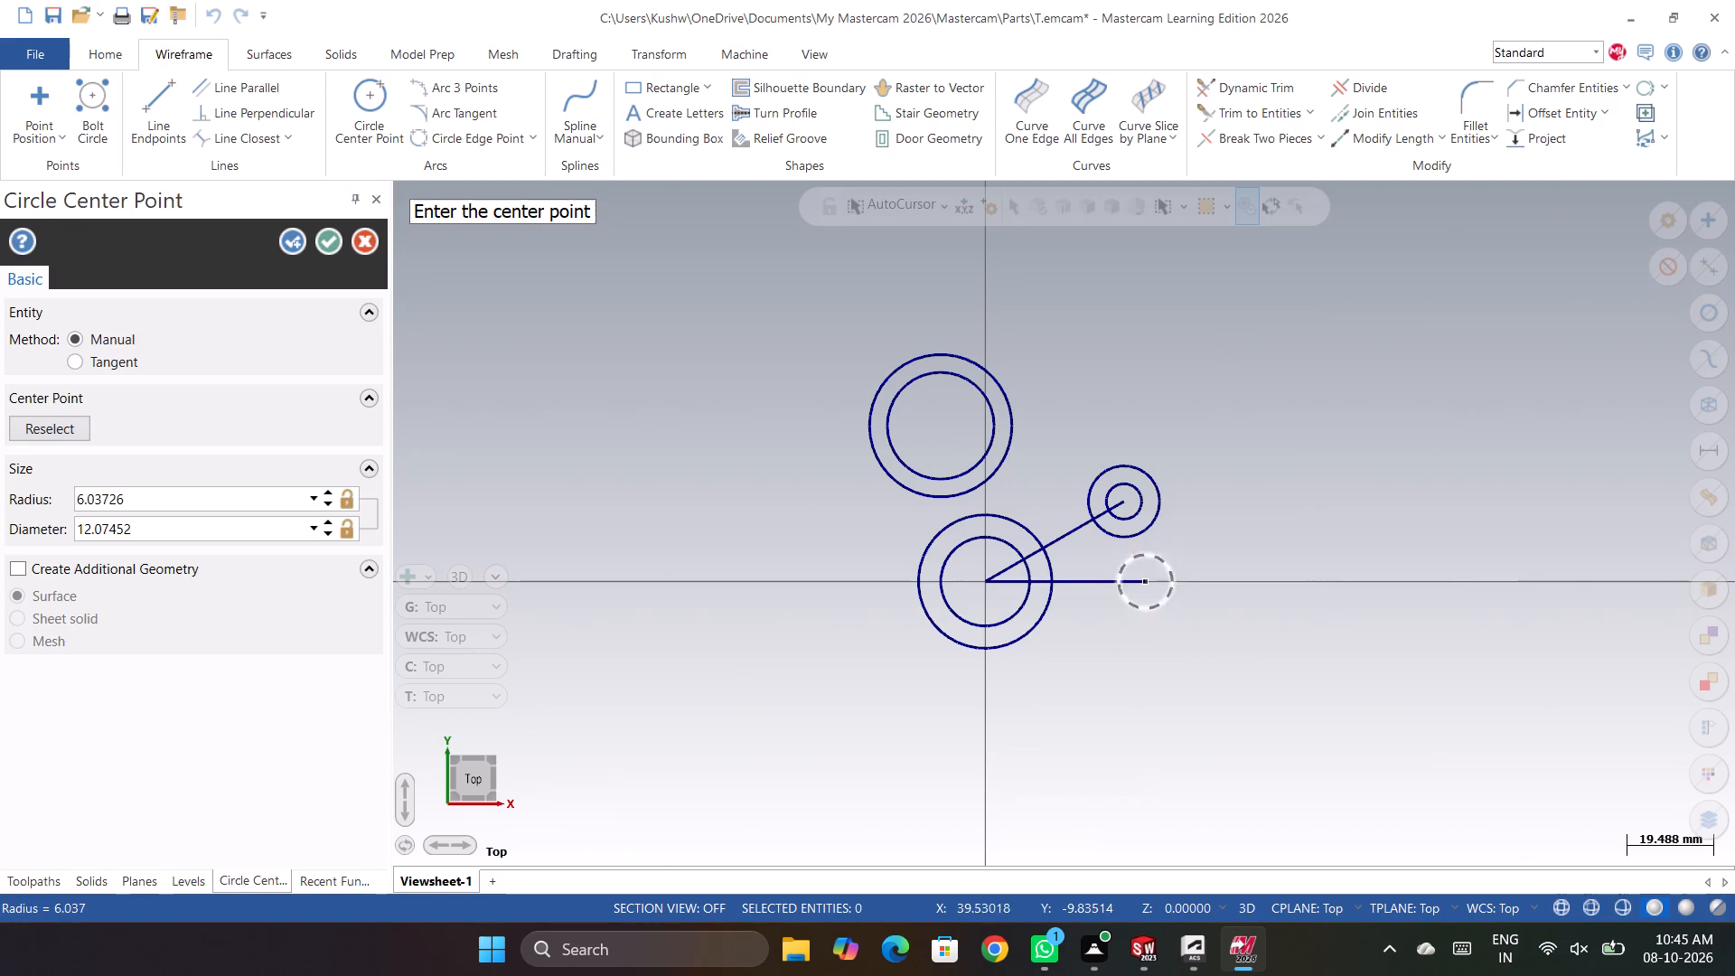
click(148, 499)
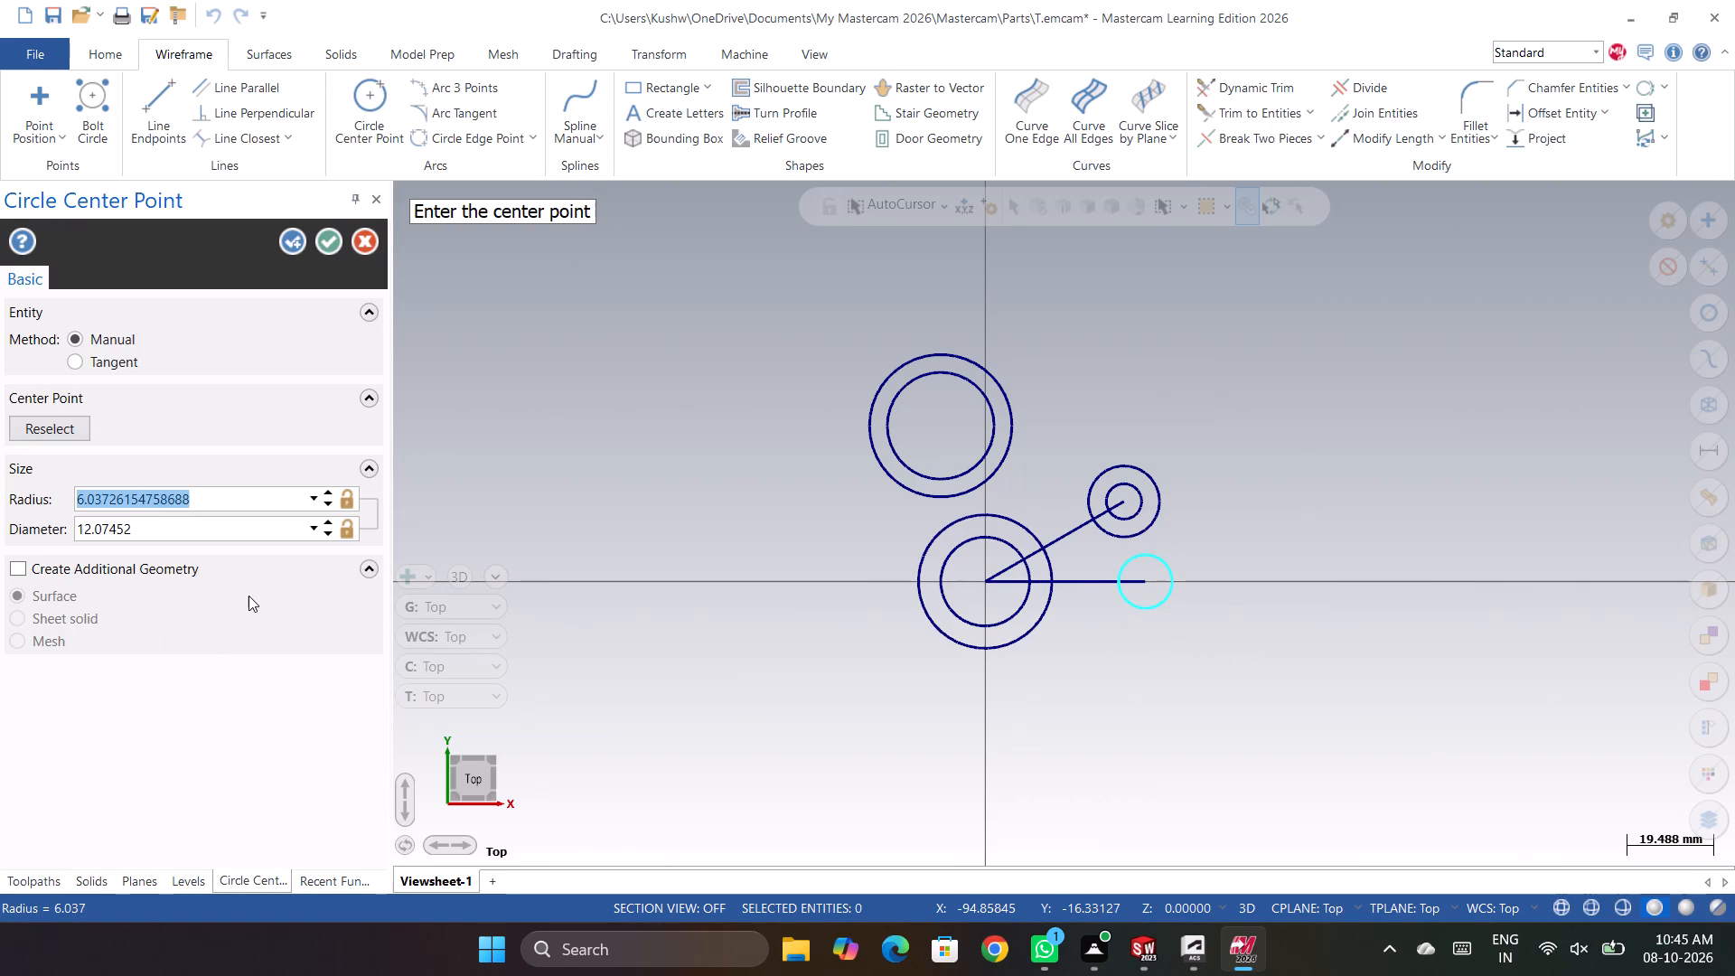
key(4)
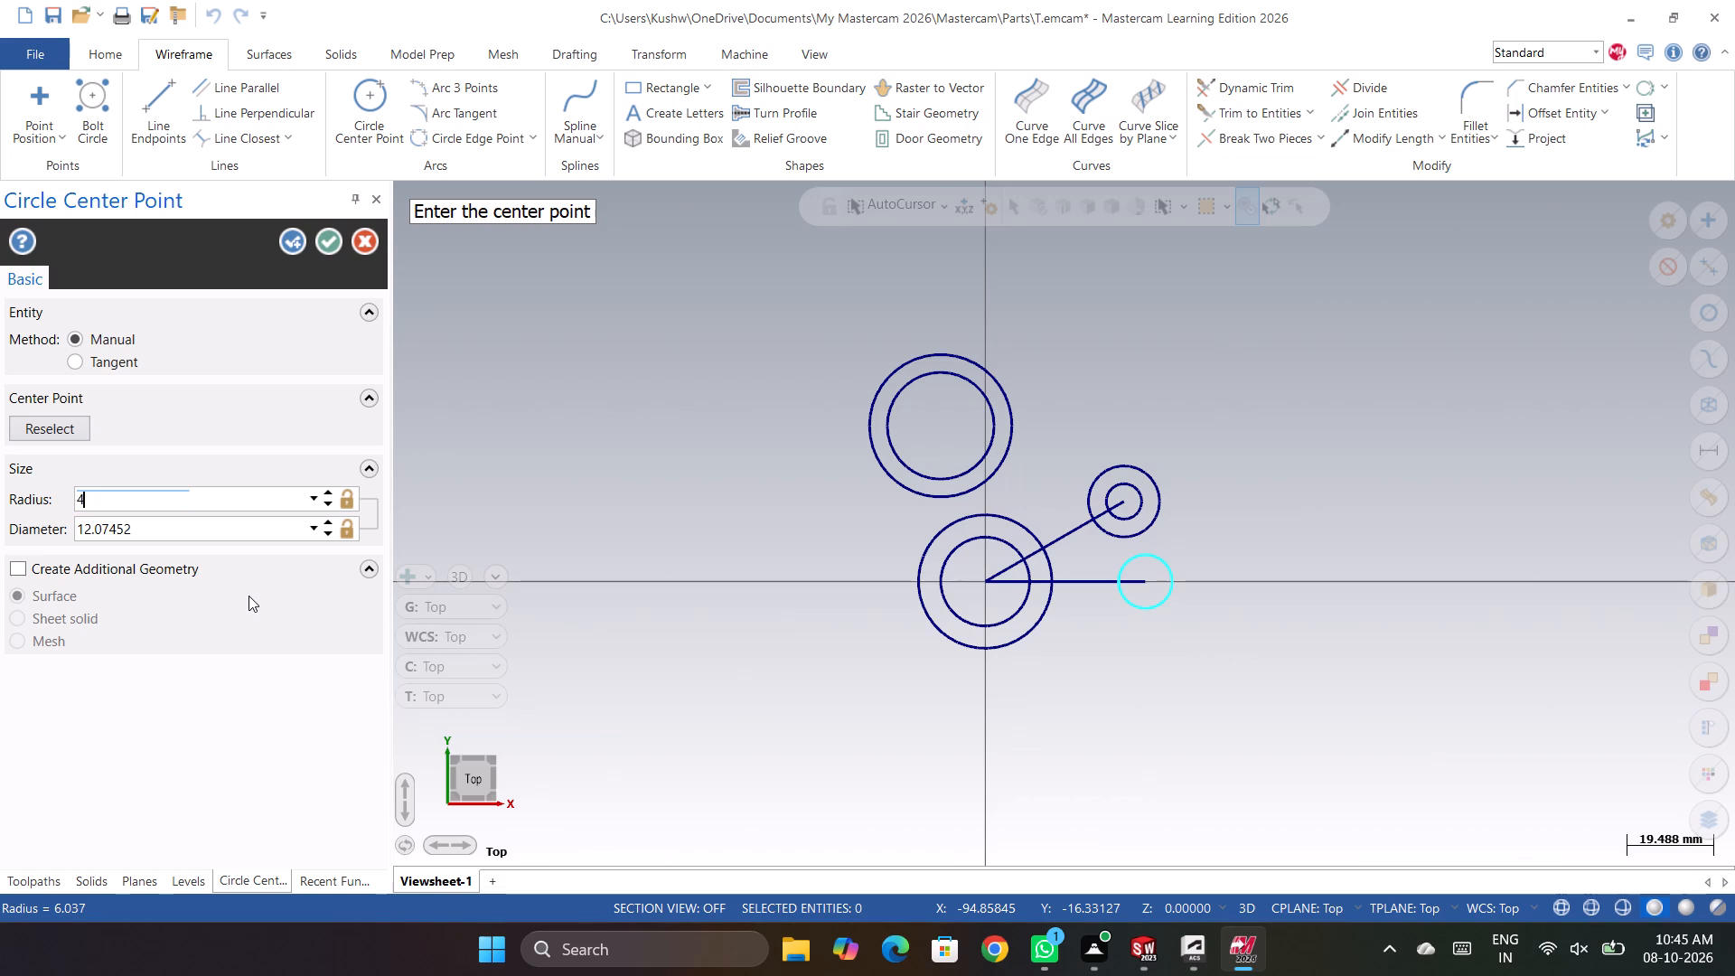
key(Return)
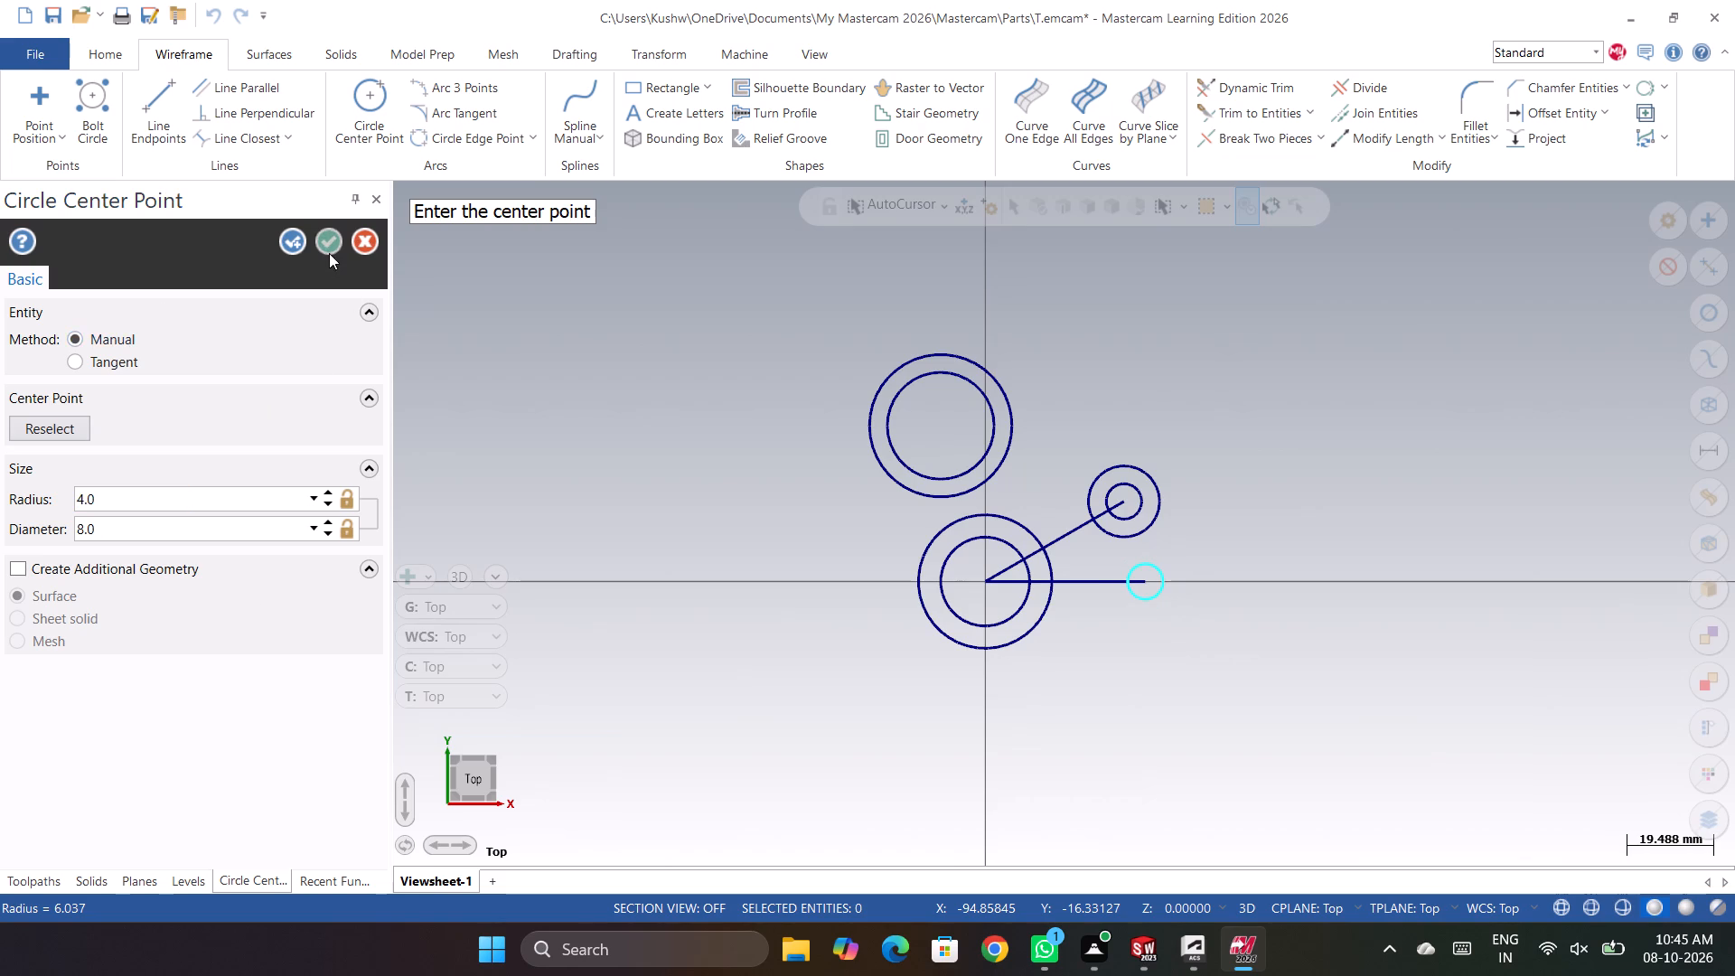
click(329, 248)
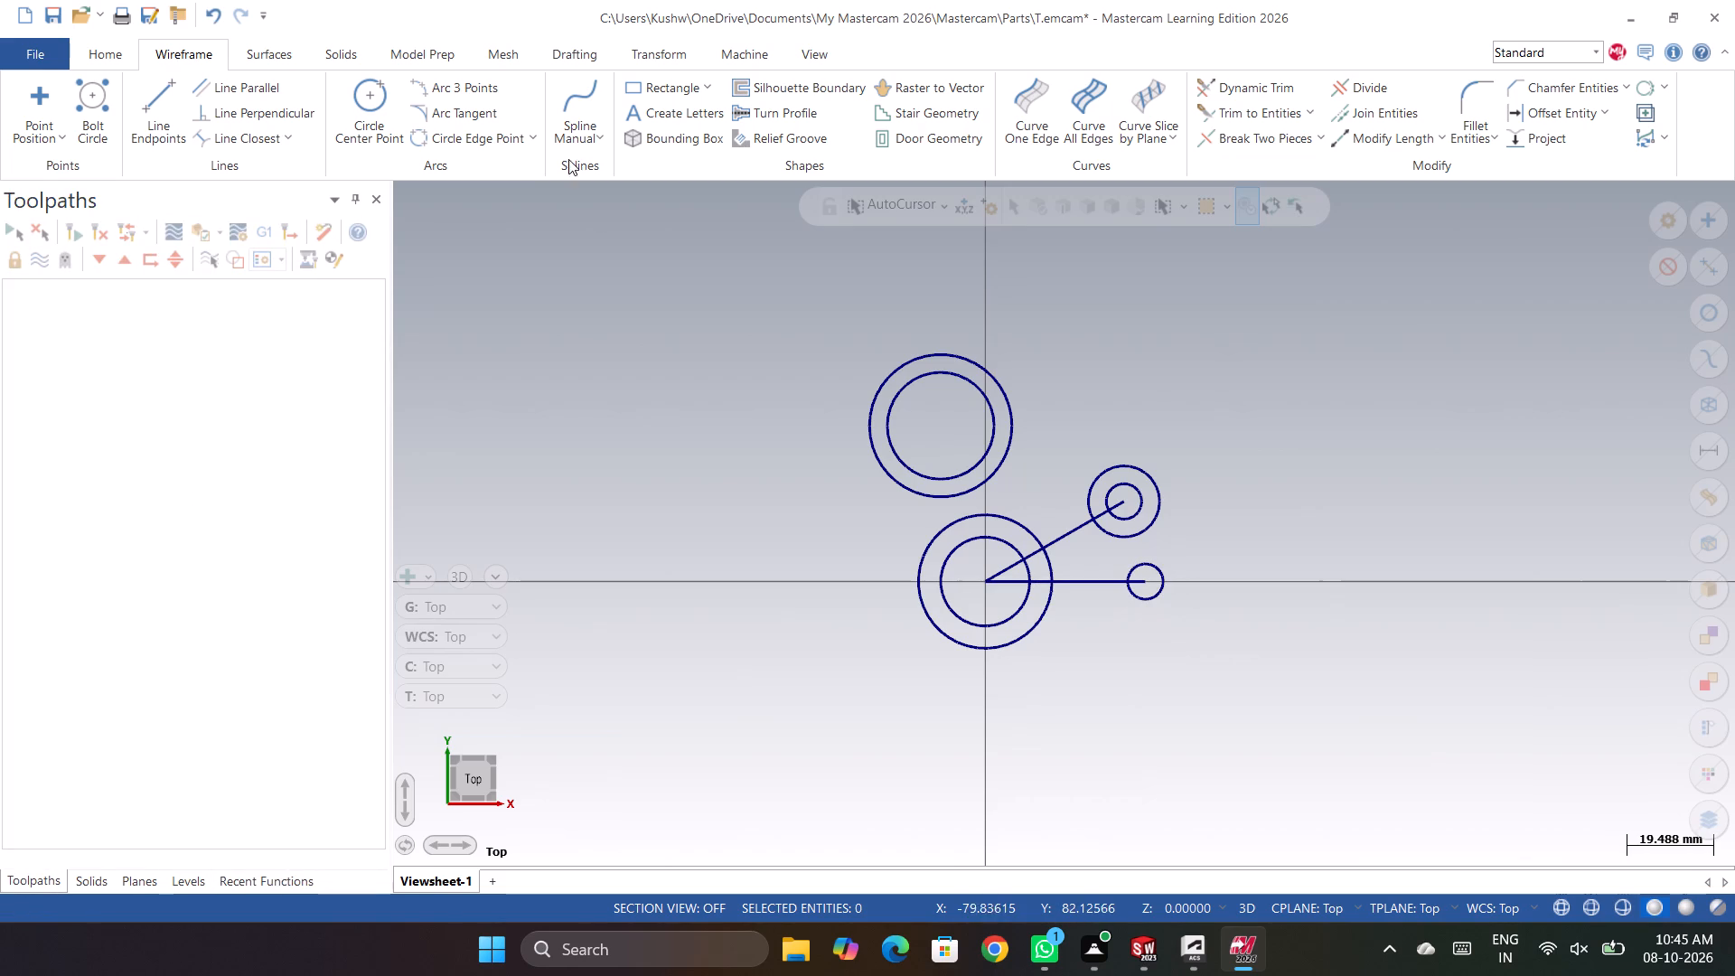
Draw a circle of 8 mm radius concentric with the 4 mm radius circle on the horizontal line.
click(394, 98)
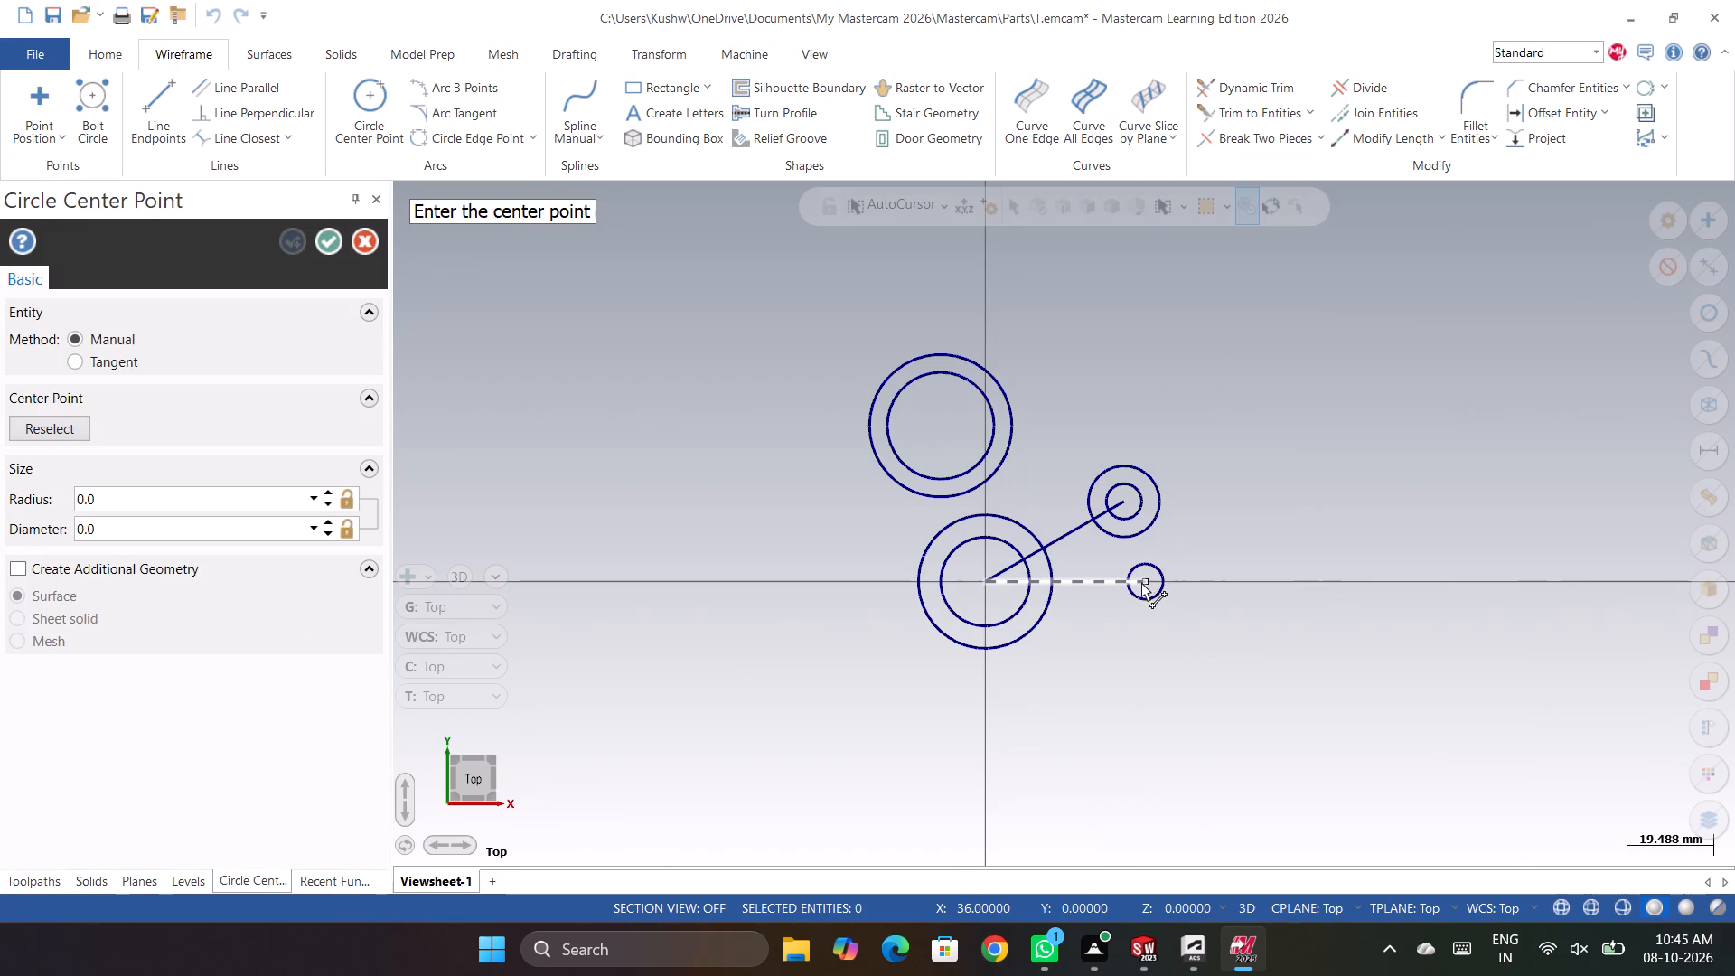
click(1141, 584)
click(1161, 613)
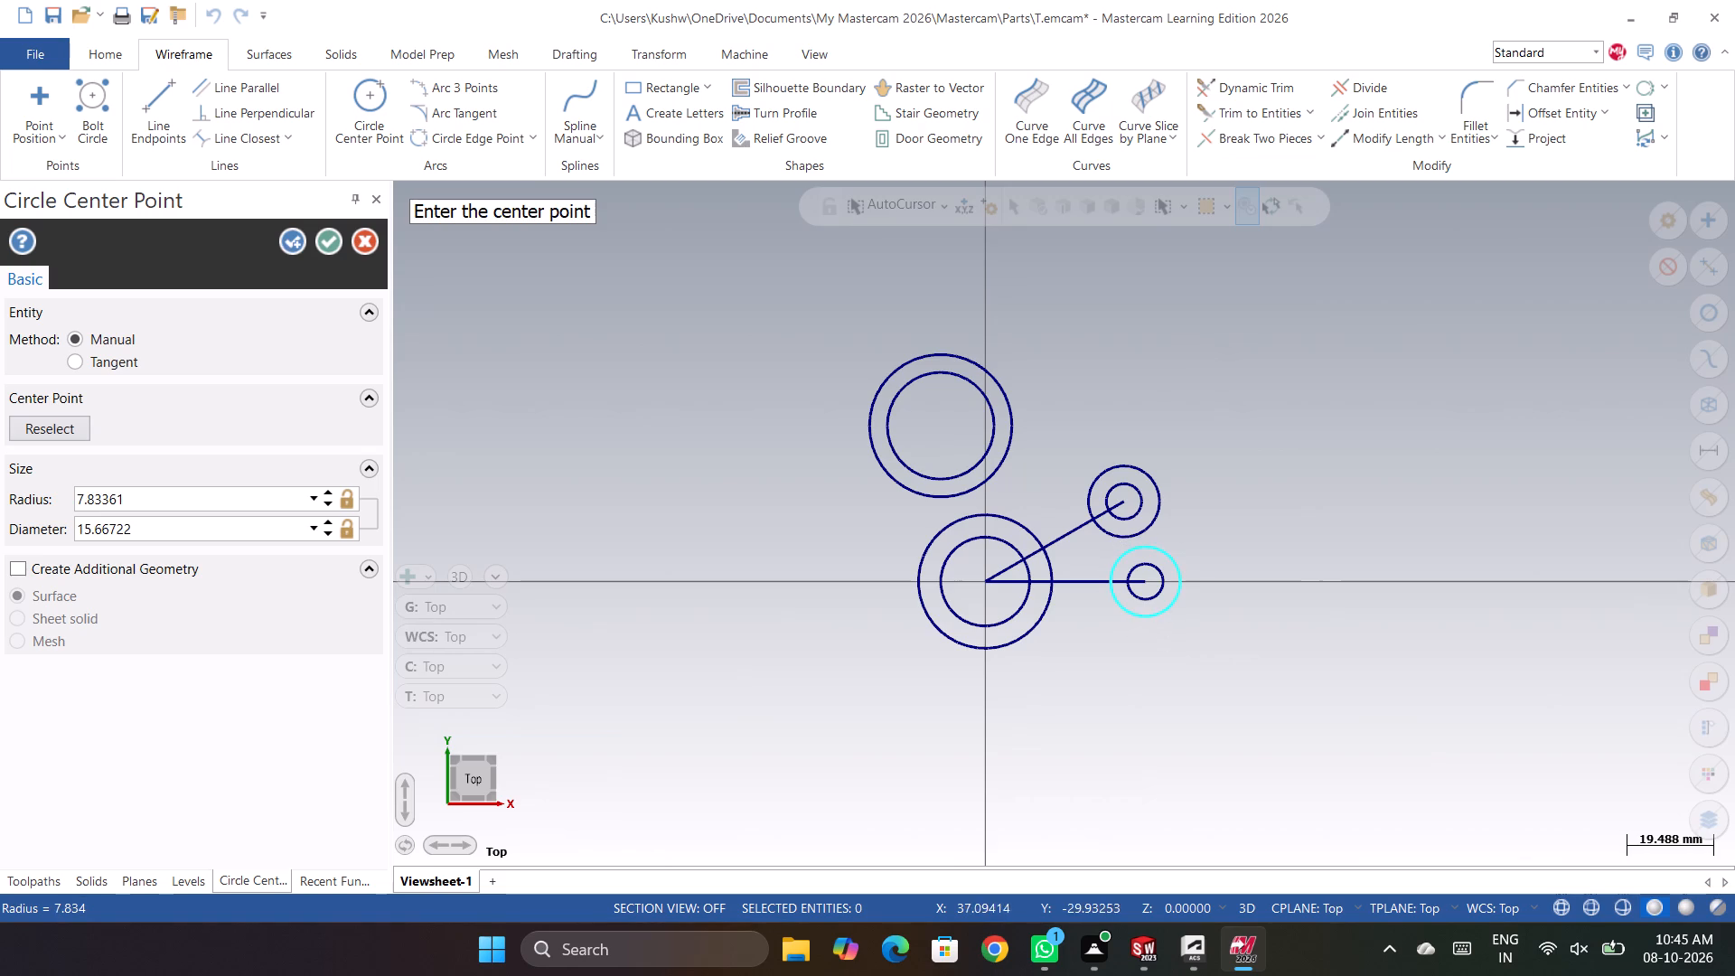
click(144, 495)
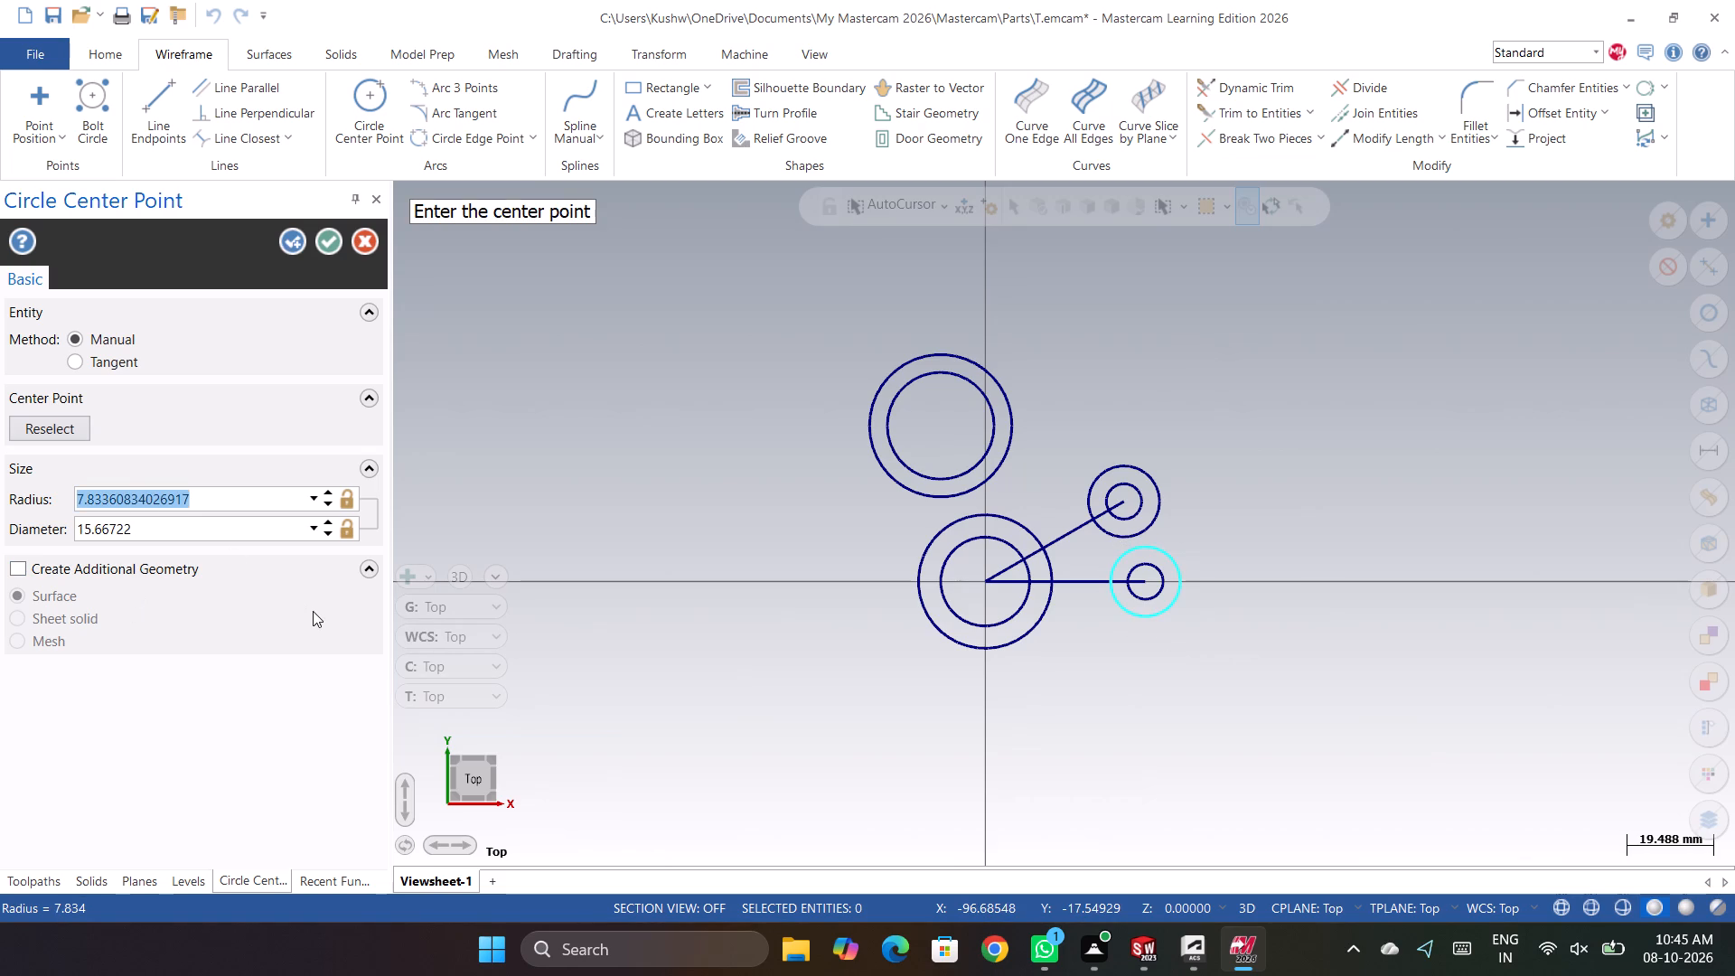
key(8)
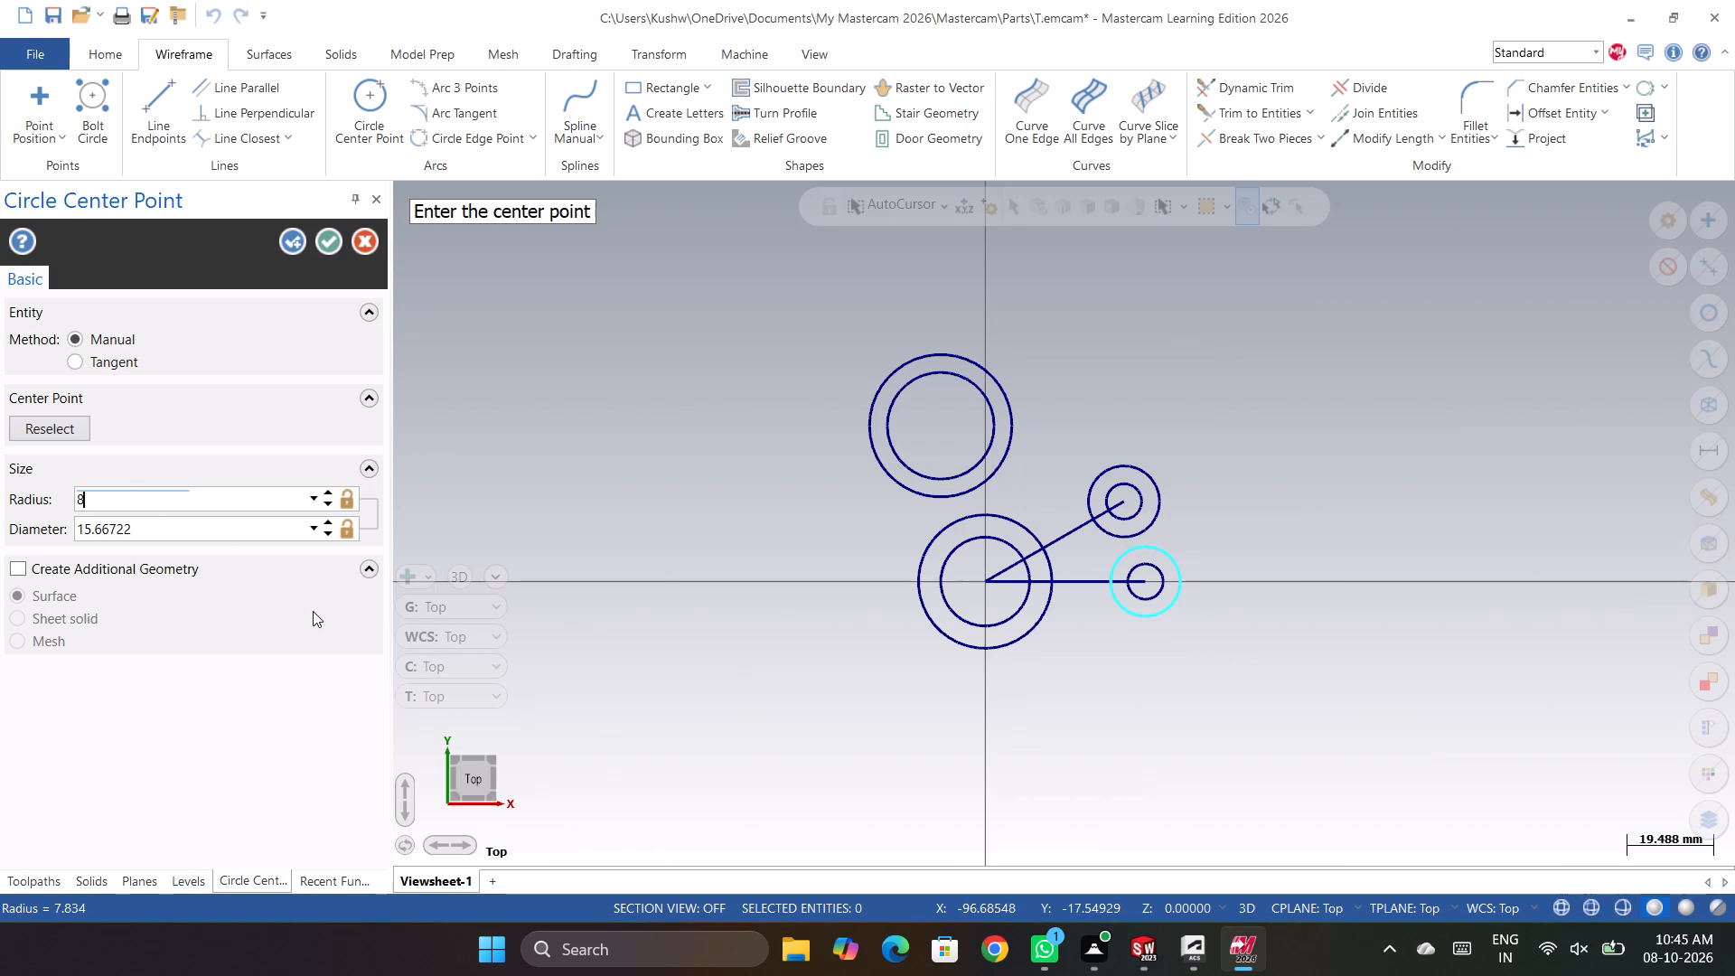
key(Return)
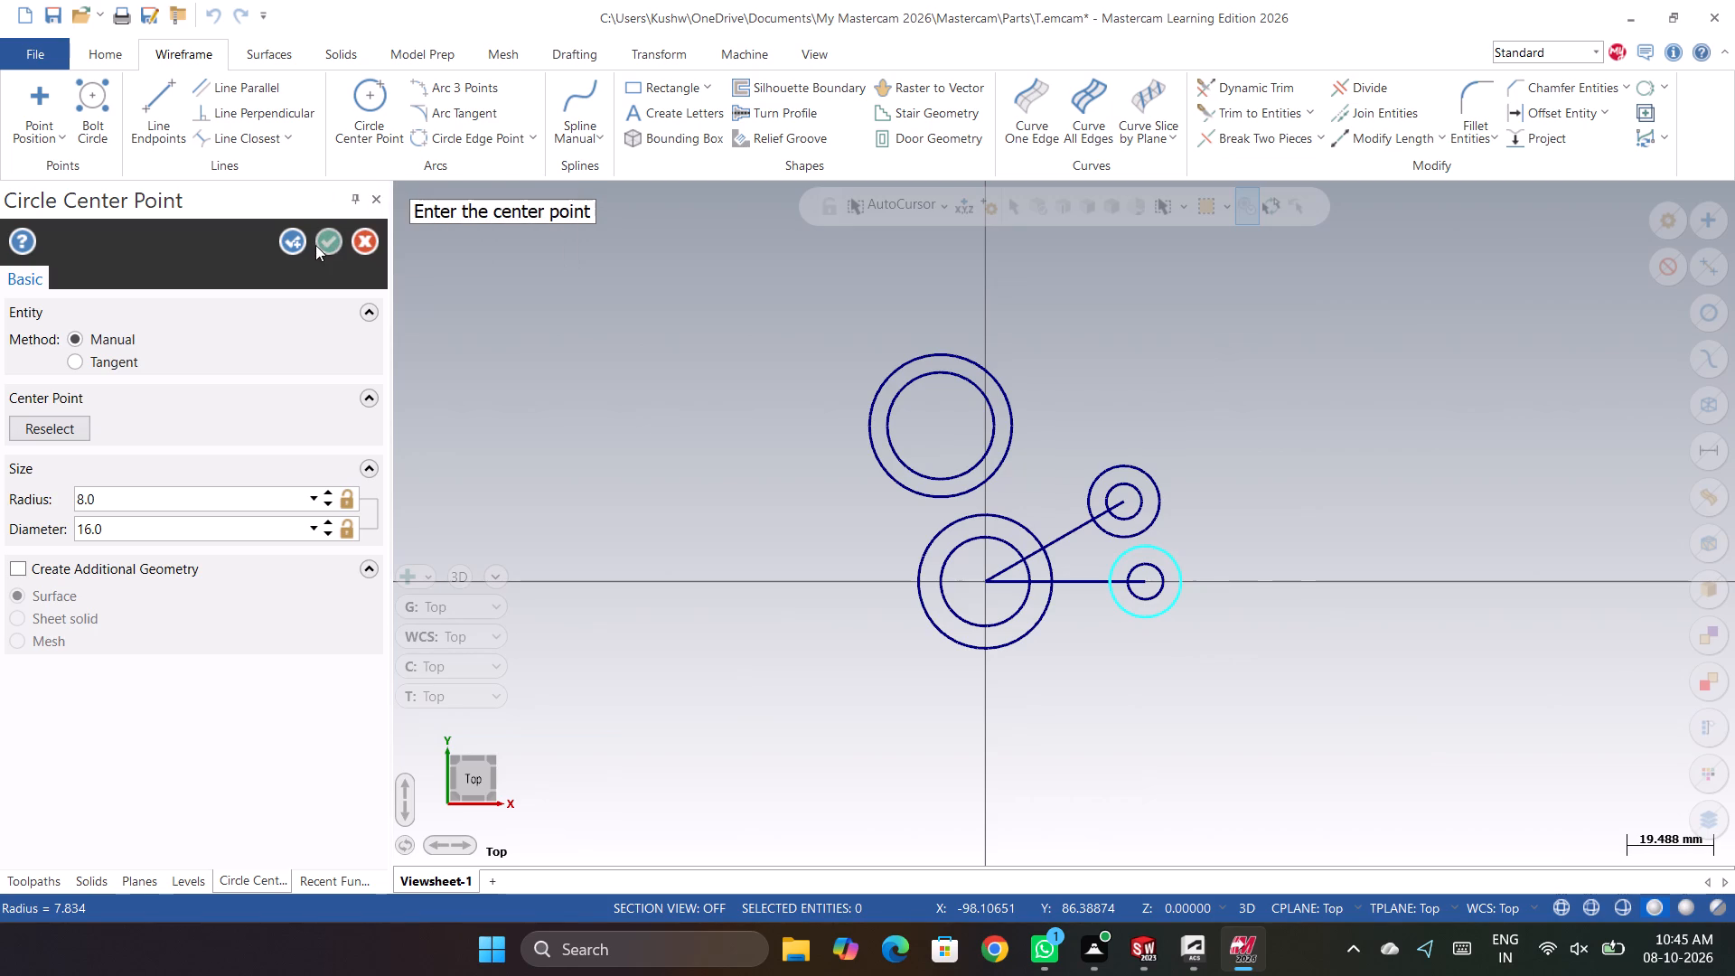
click(319, 246)
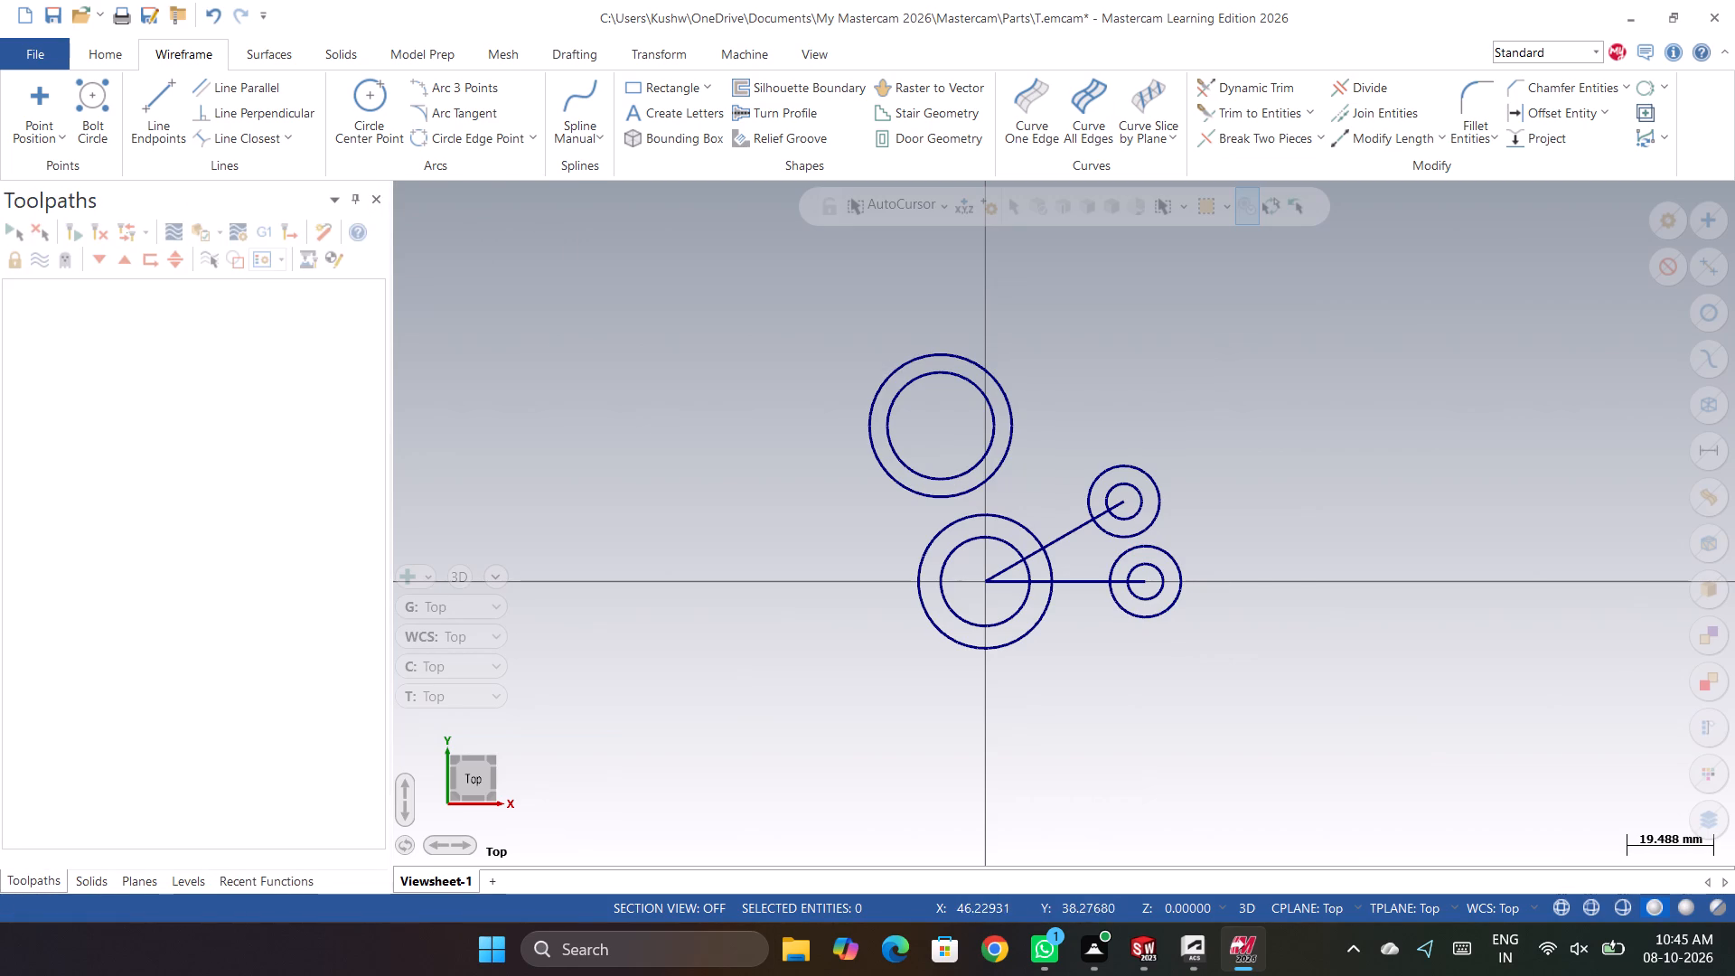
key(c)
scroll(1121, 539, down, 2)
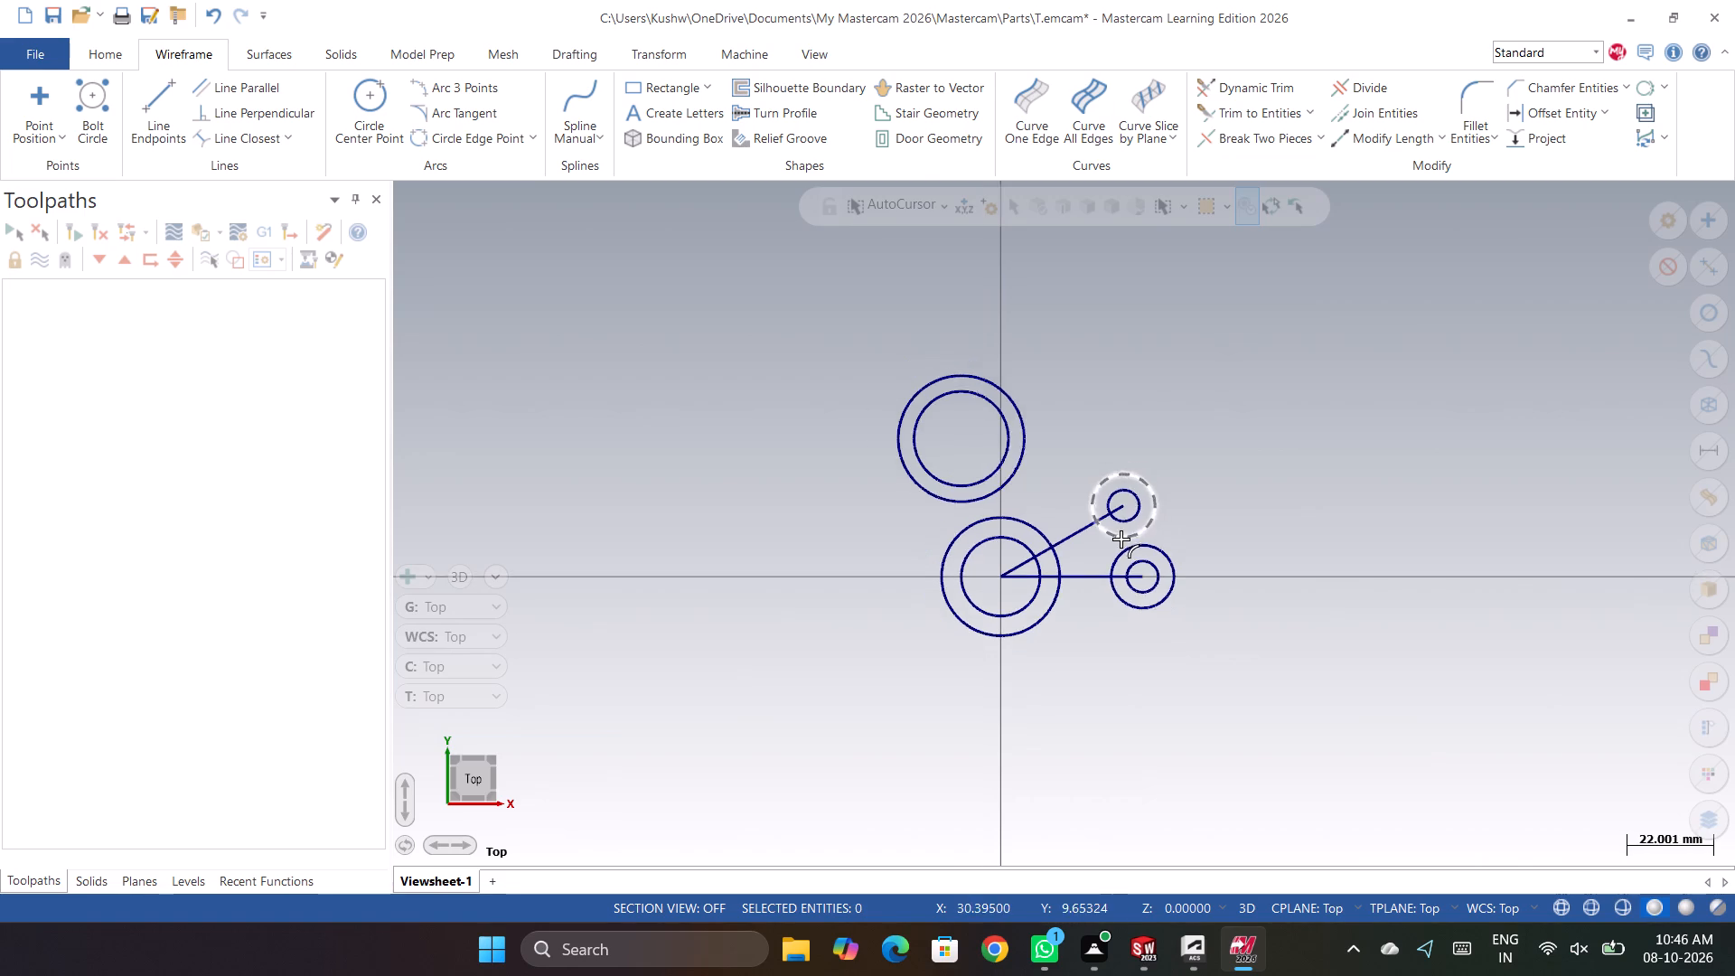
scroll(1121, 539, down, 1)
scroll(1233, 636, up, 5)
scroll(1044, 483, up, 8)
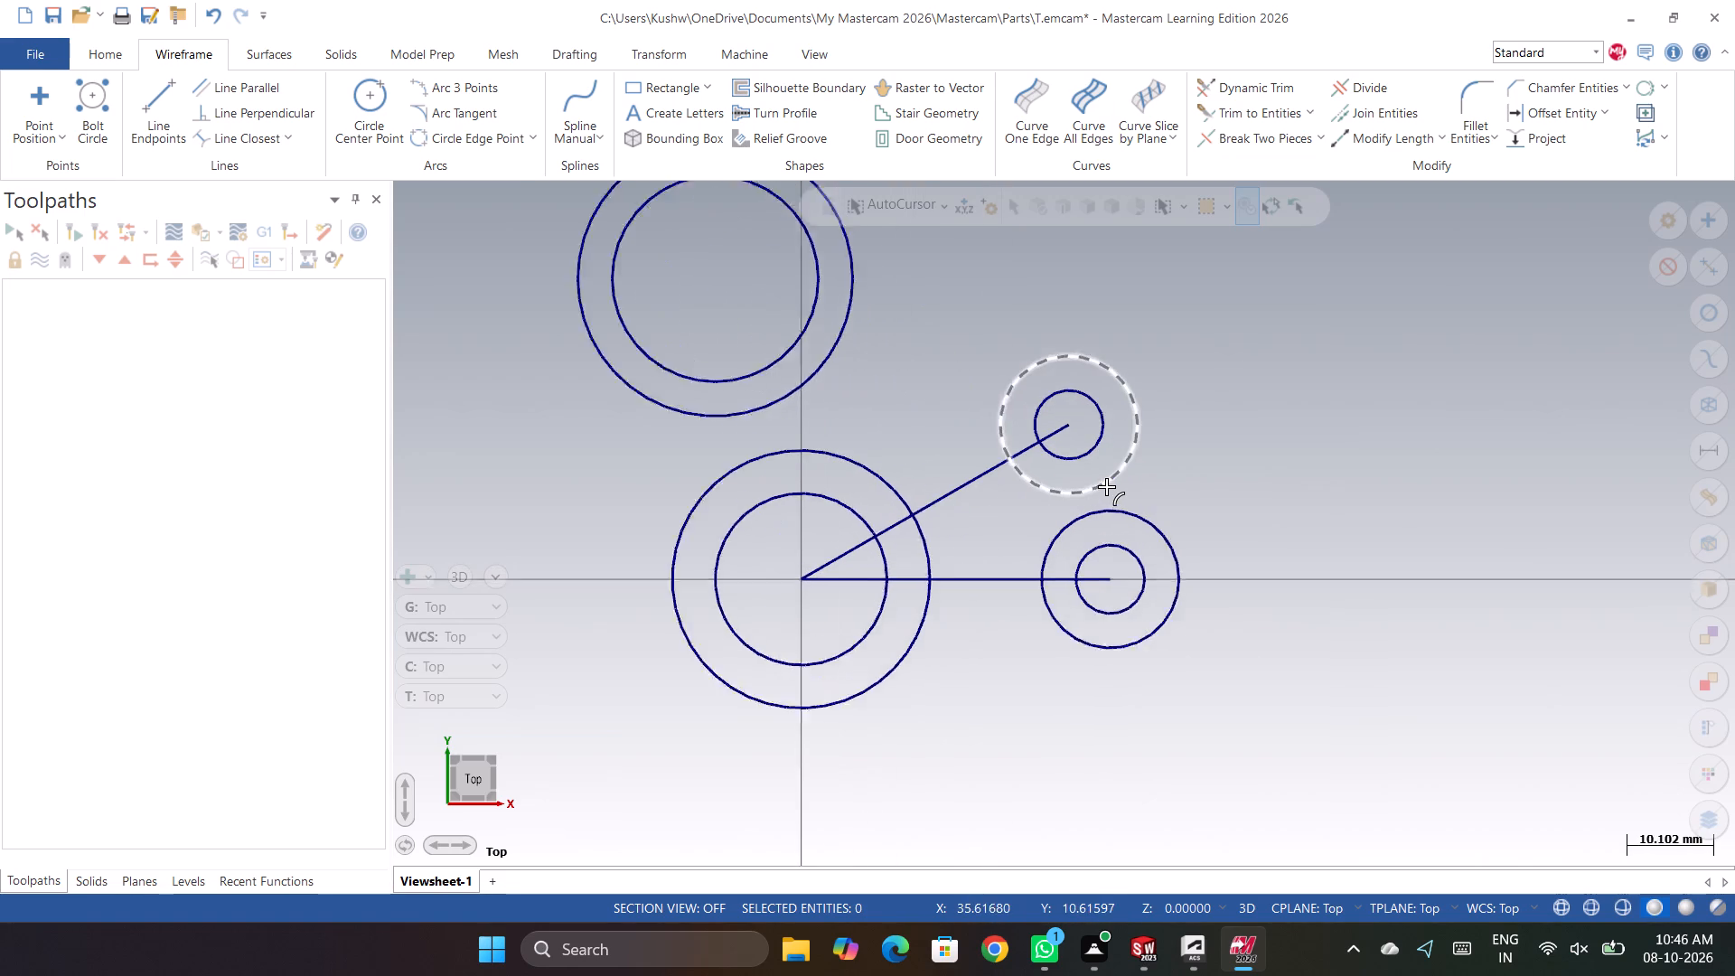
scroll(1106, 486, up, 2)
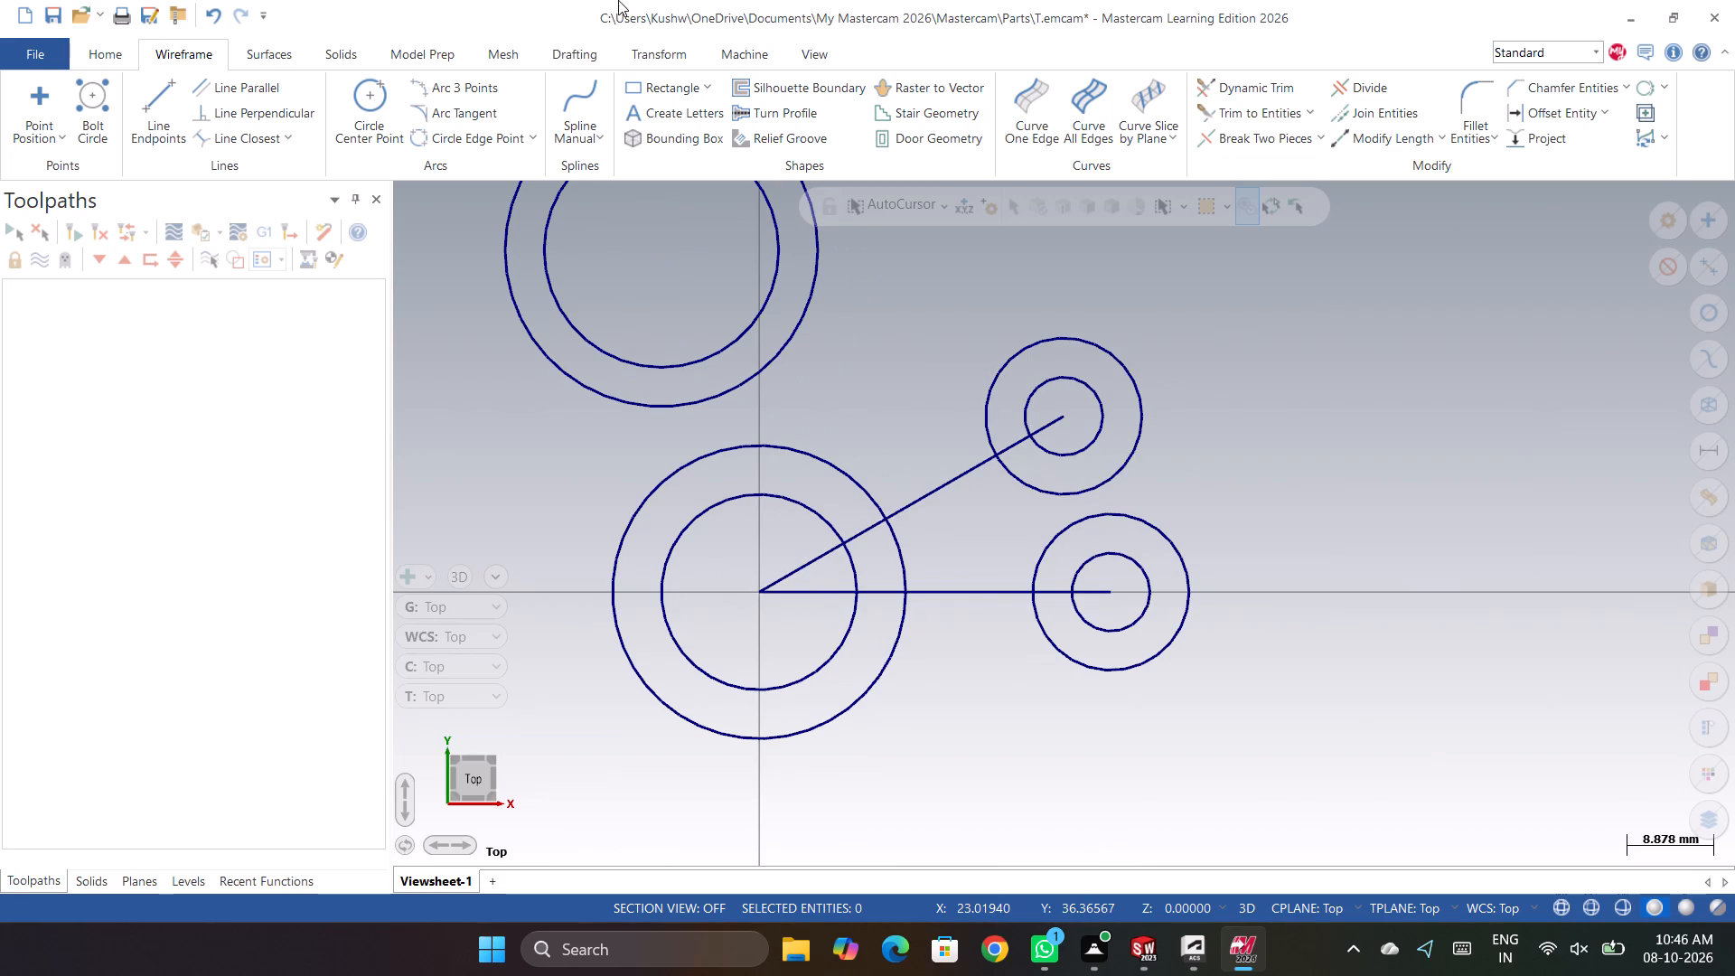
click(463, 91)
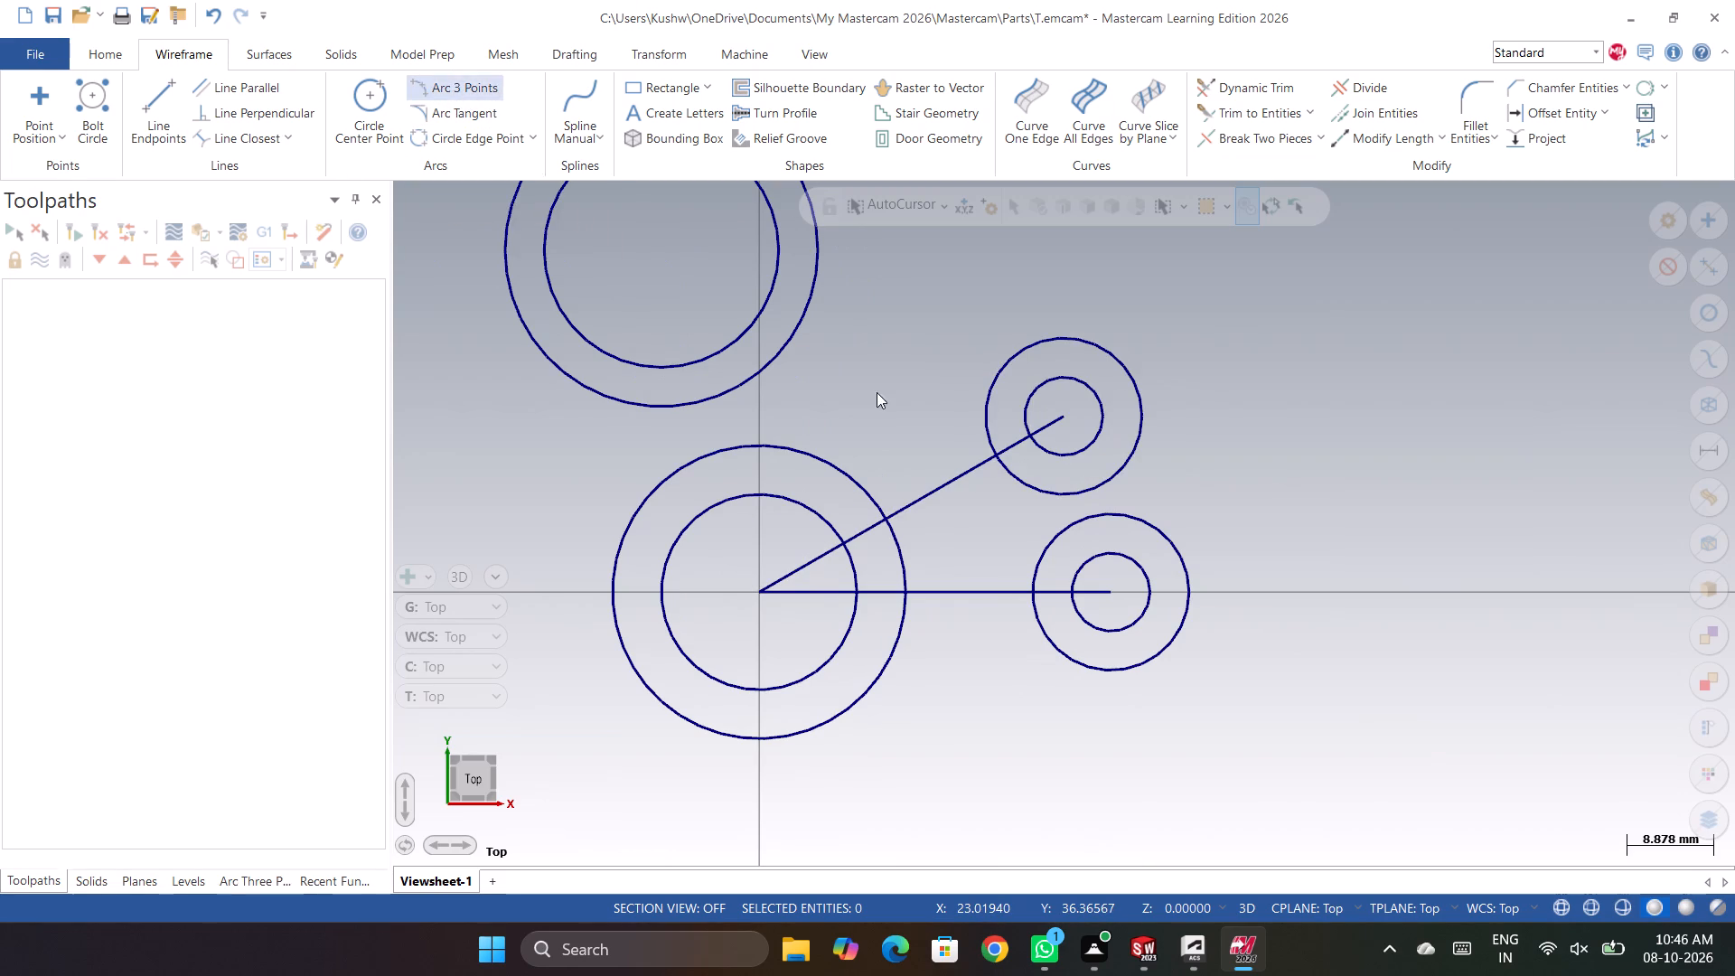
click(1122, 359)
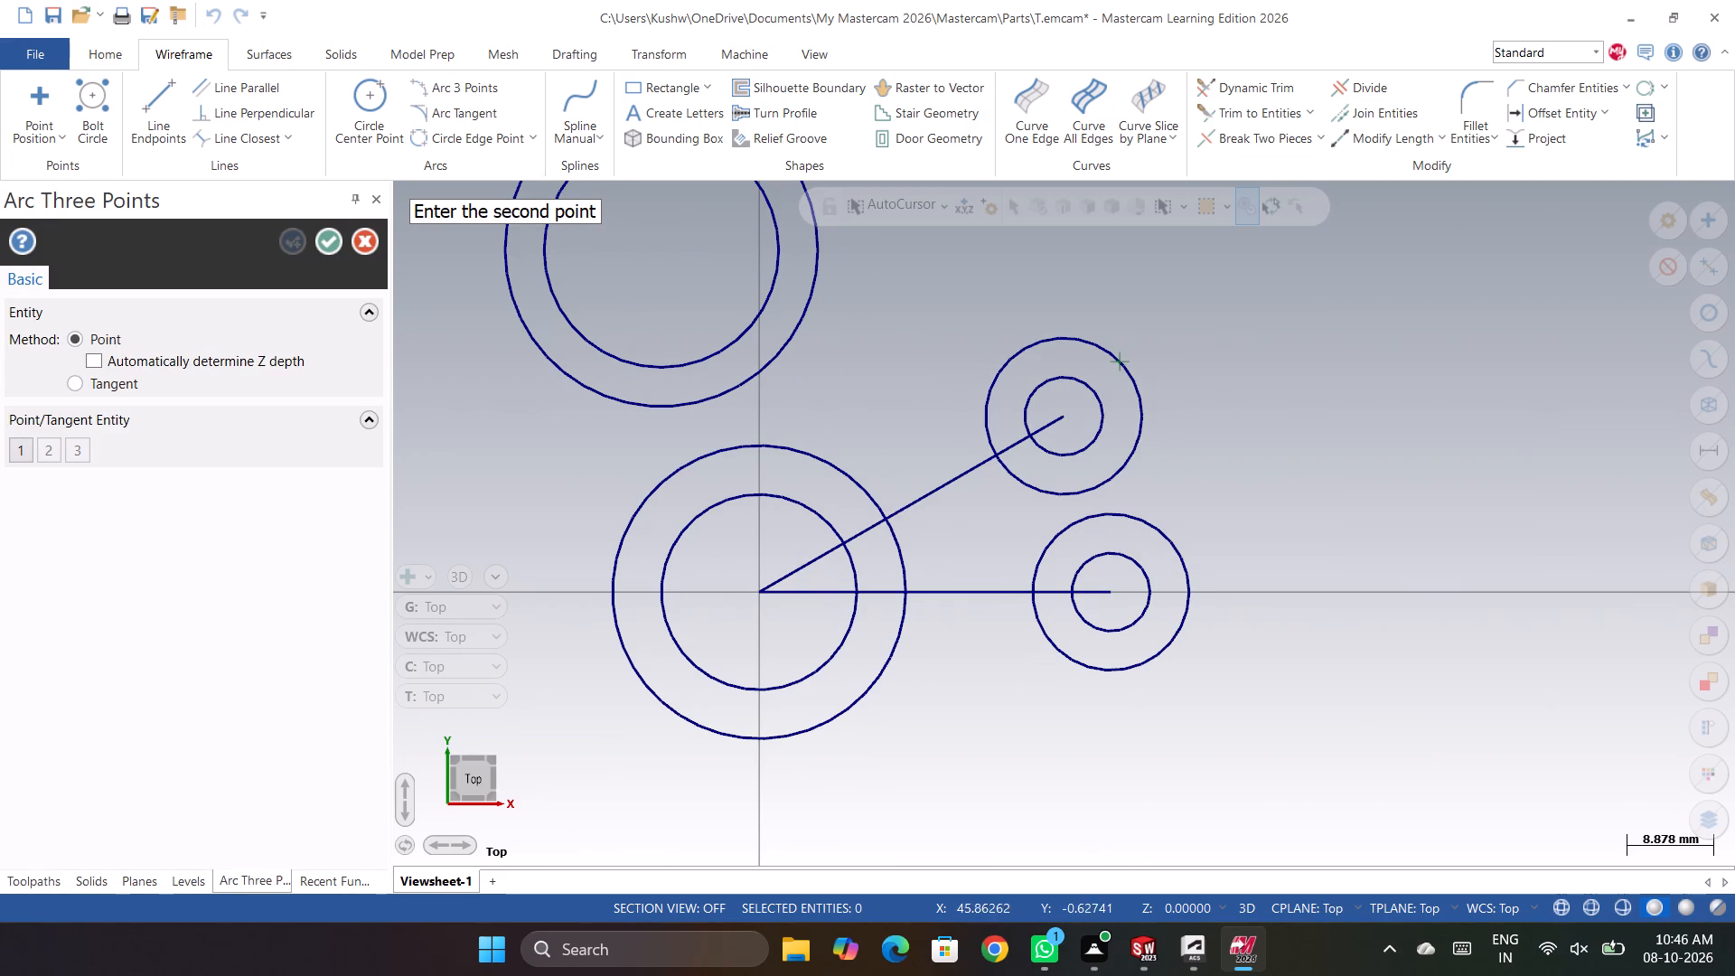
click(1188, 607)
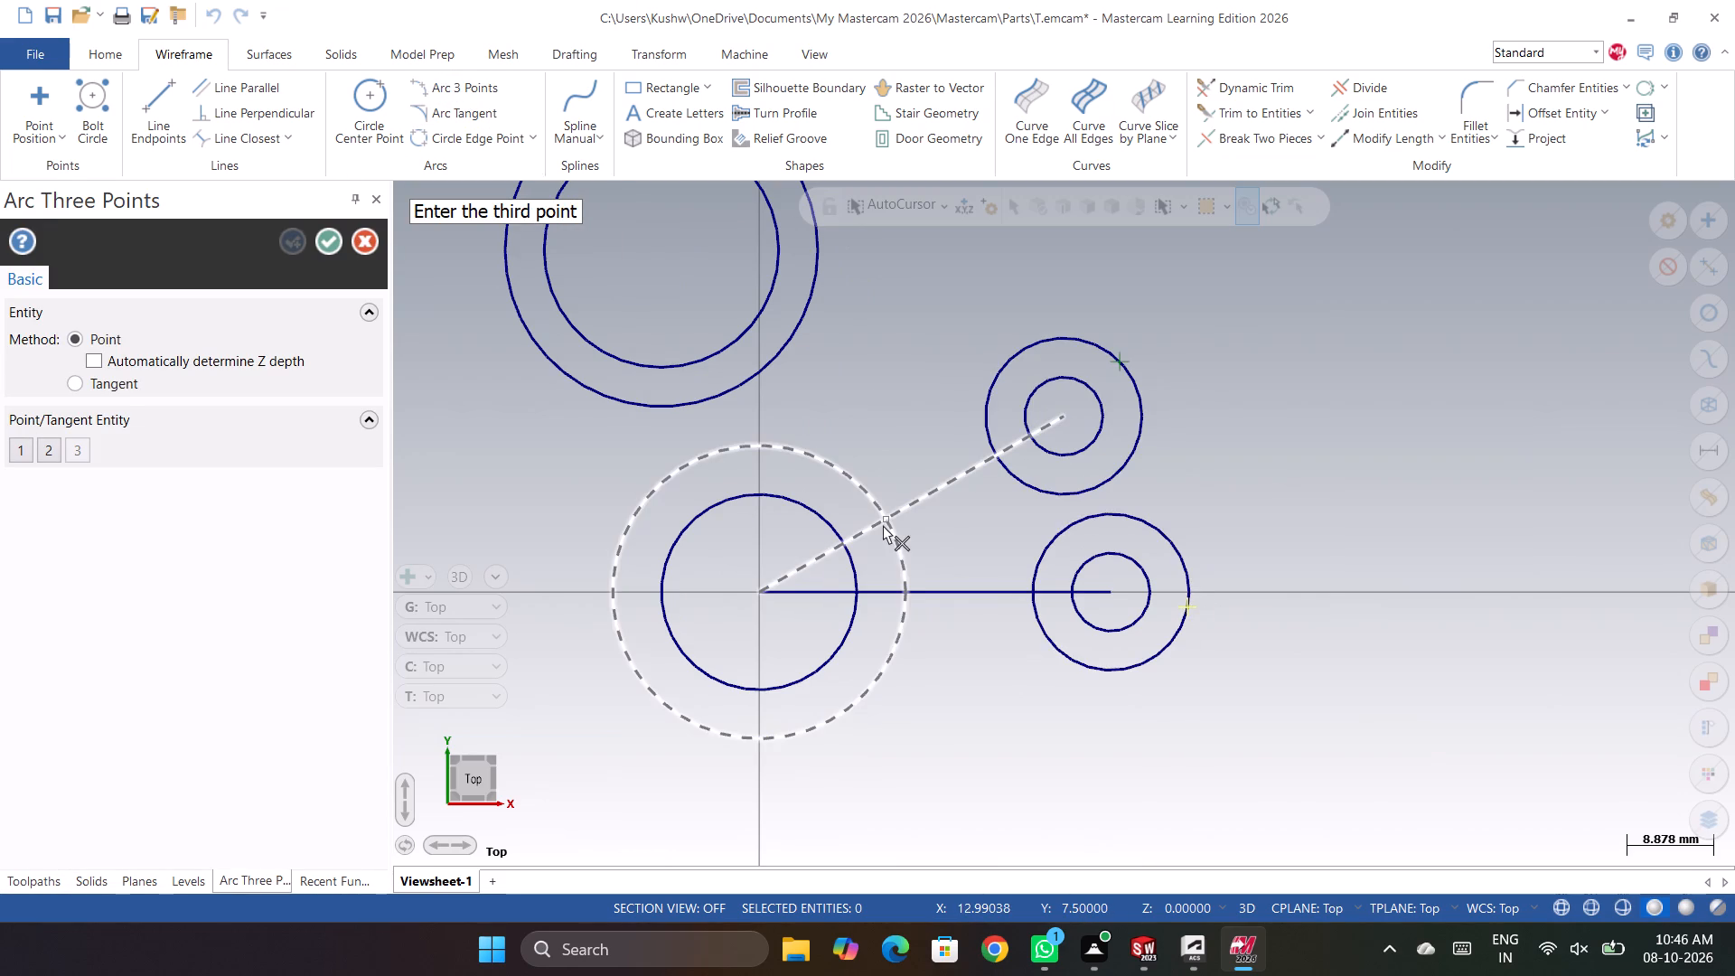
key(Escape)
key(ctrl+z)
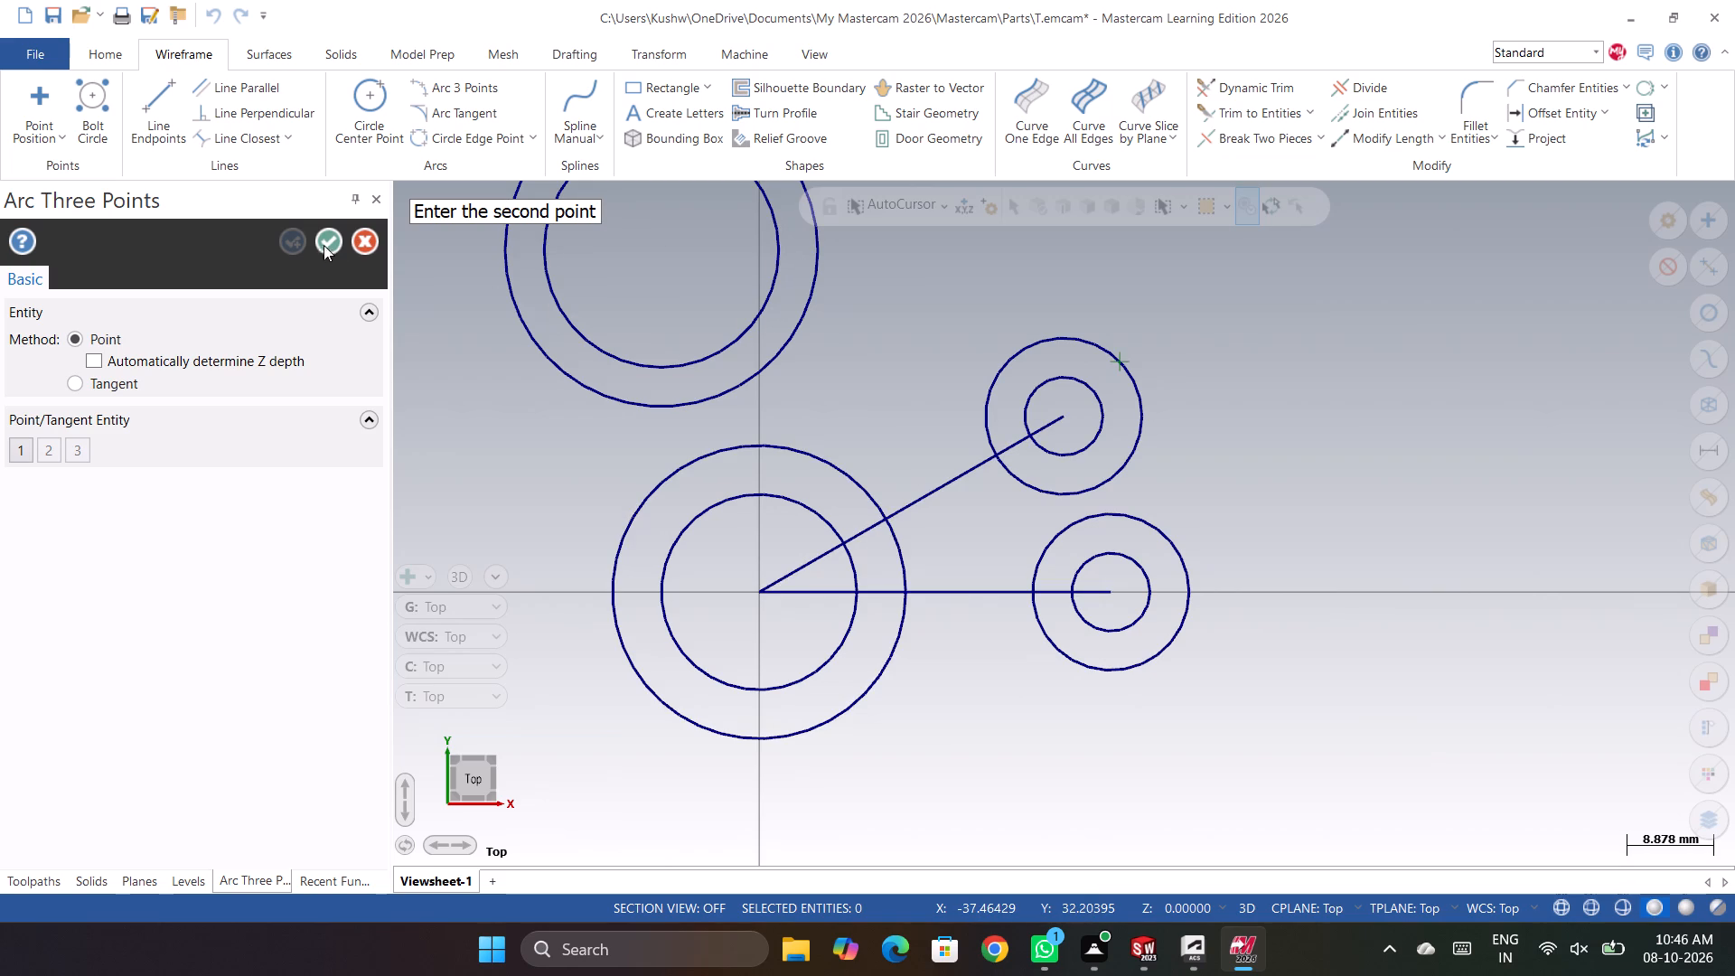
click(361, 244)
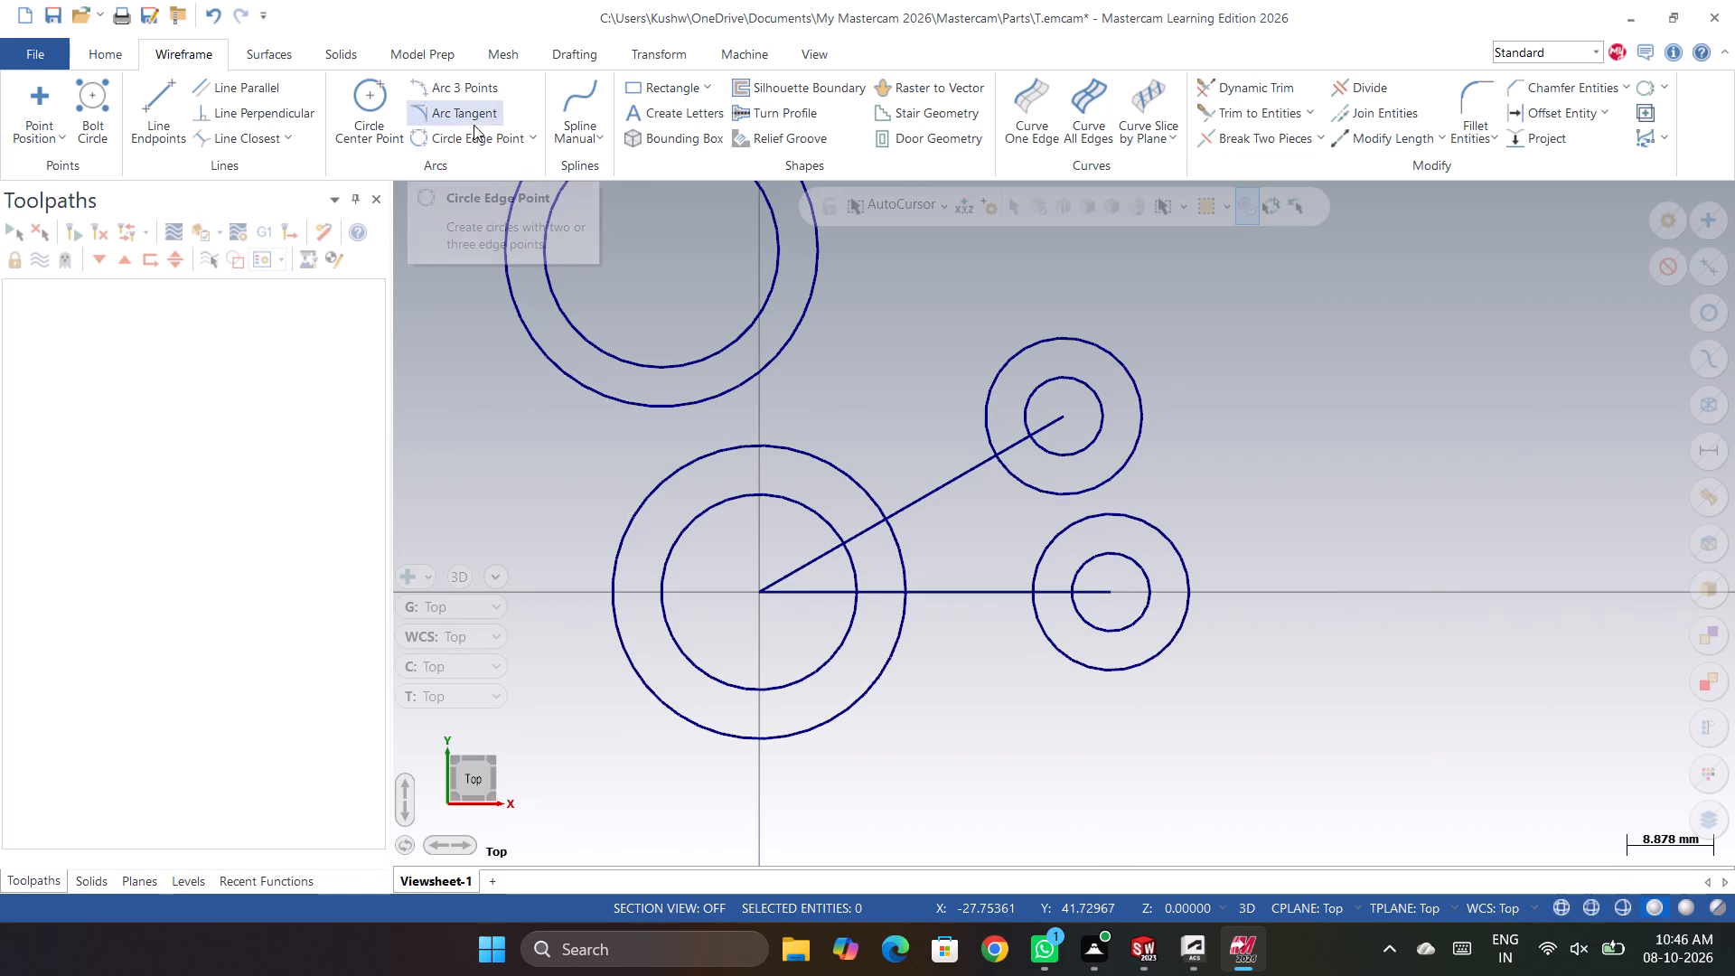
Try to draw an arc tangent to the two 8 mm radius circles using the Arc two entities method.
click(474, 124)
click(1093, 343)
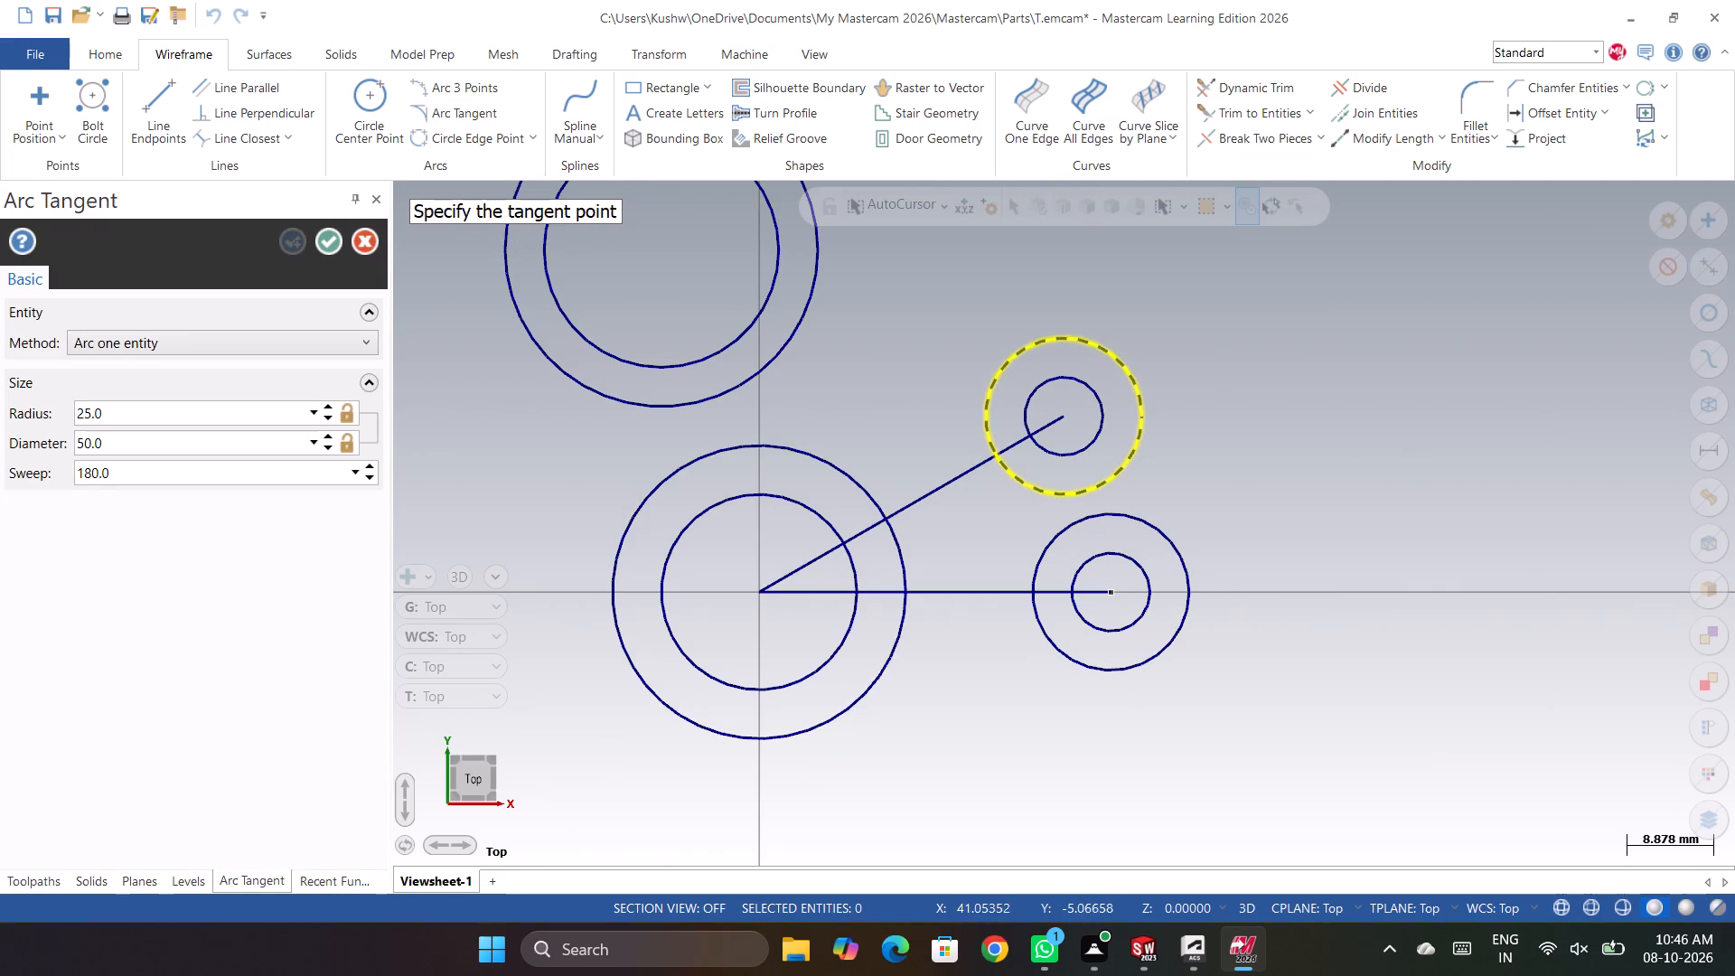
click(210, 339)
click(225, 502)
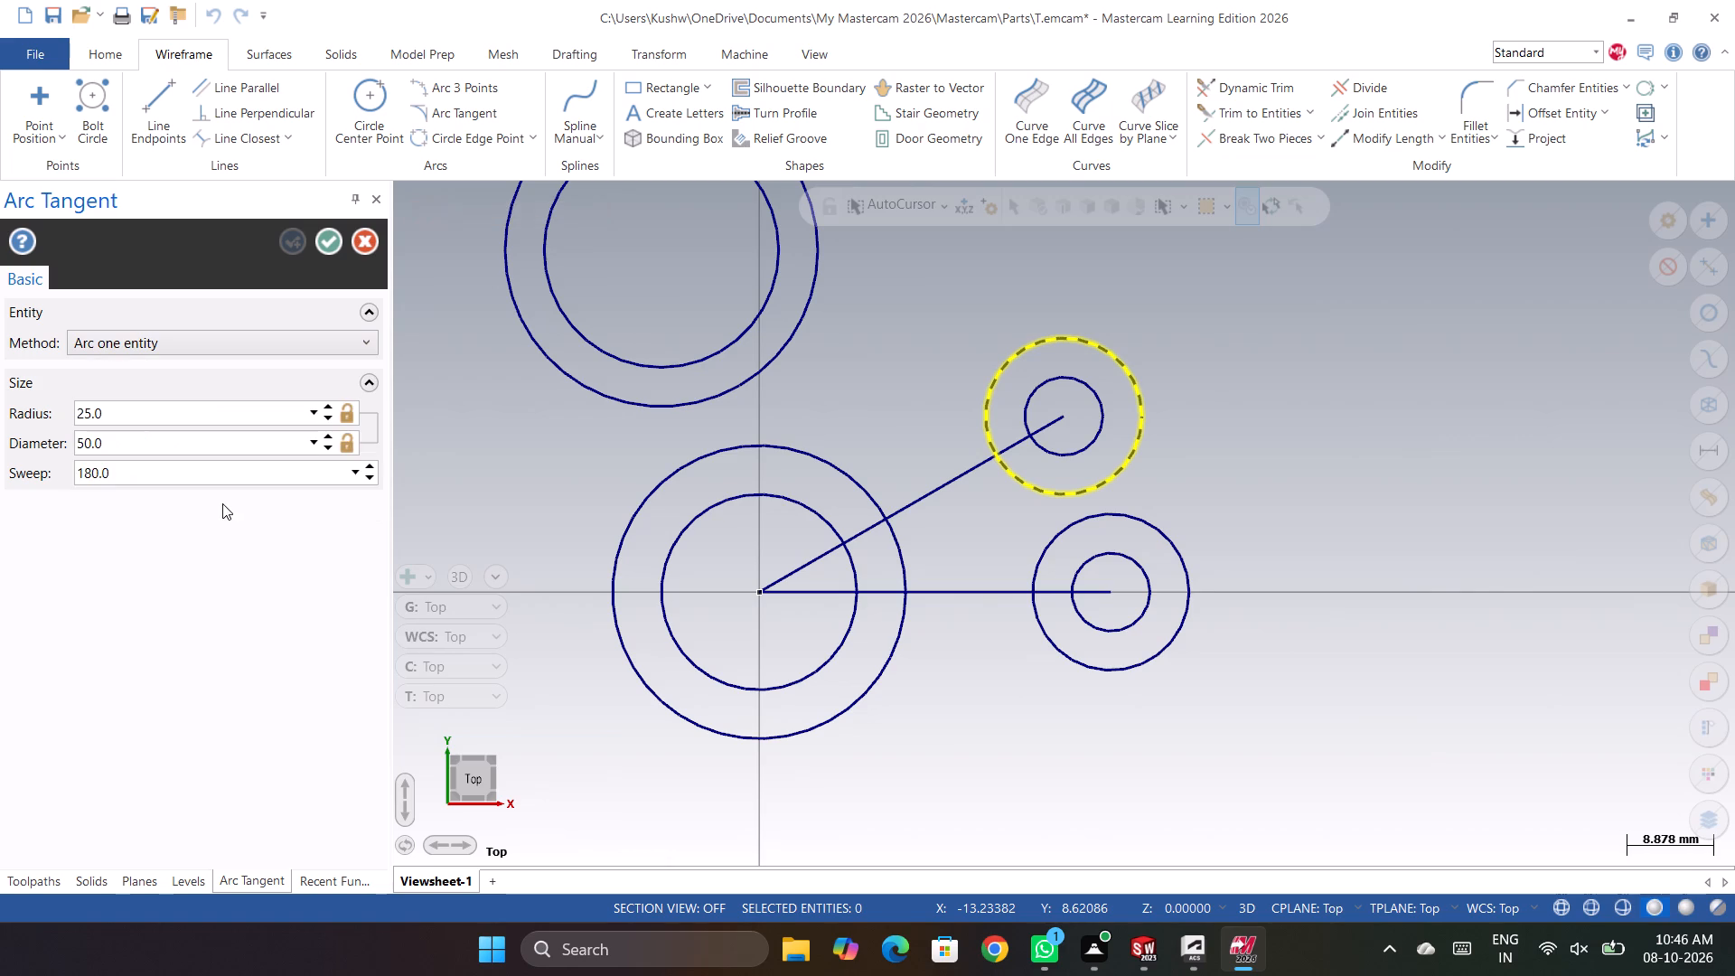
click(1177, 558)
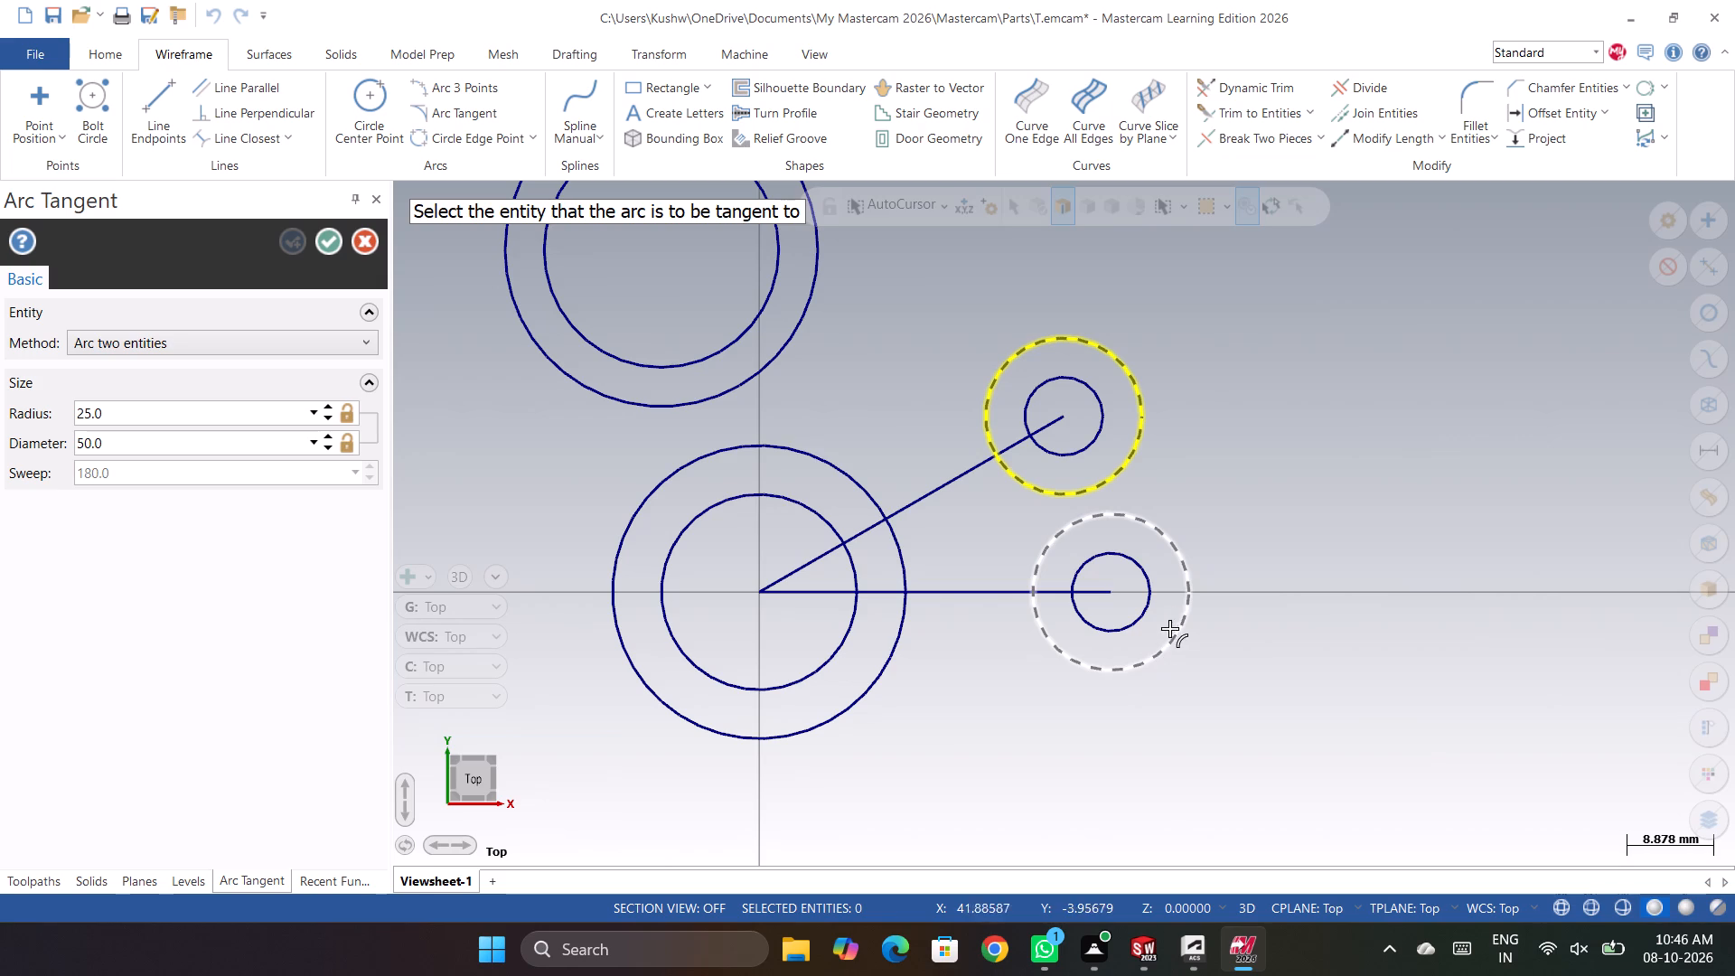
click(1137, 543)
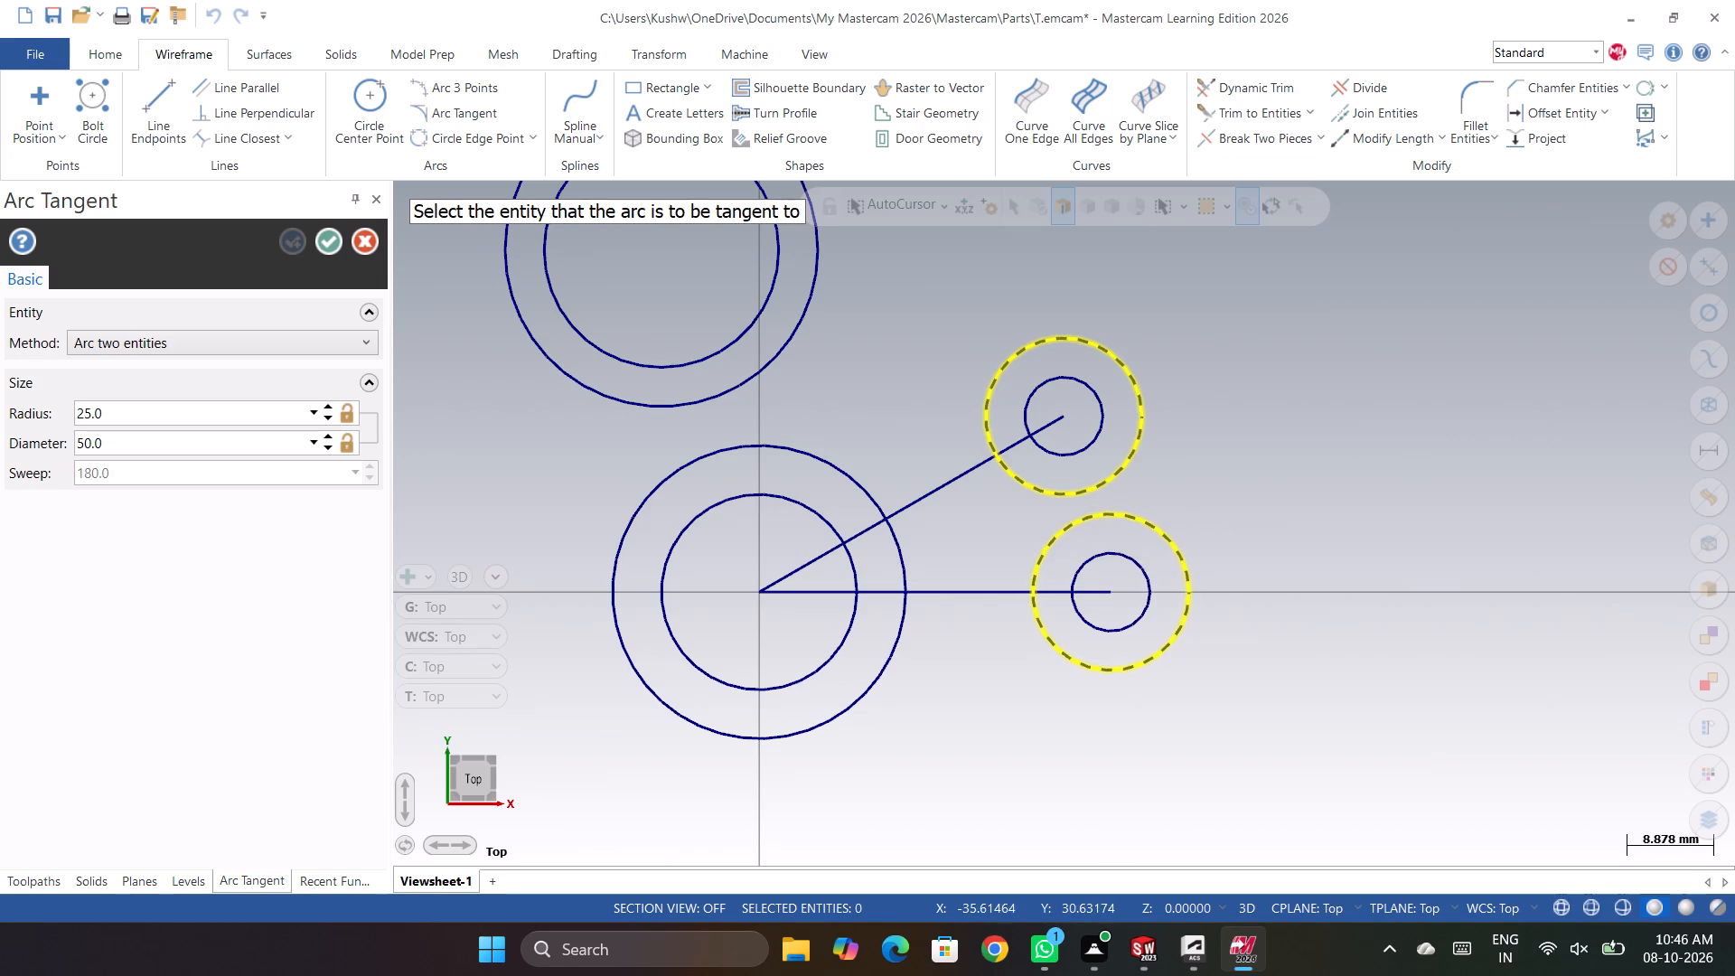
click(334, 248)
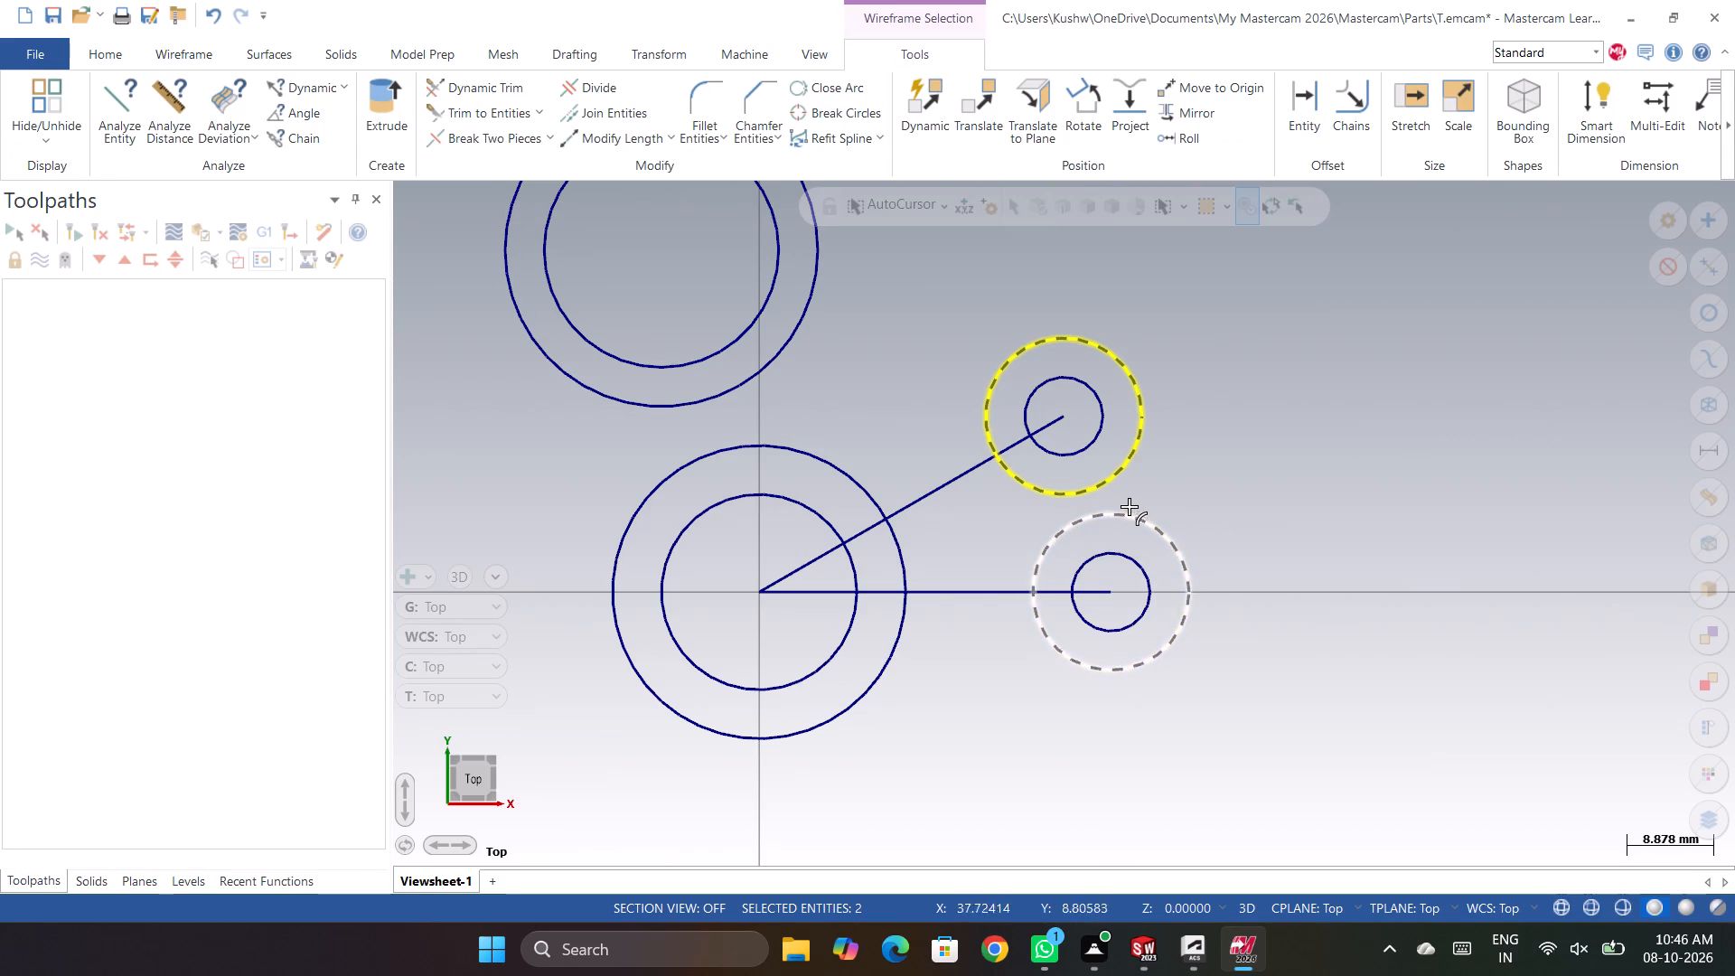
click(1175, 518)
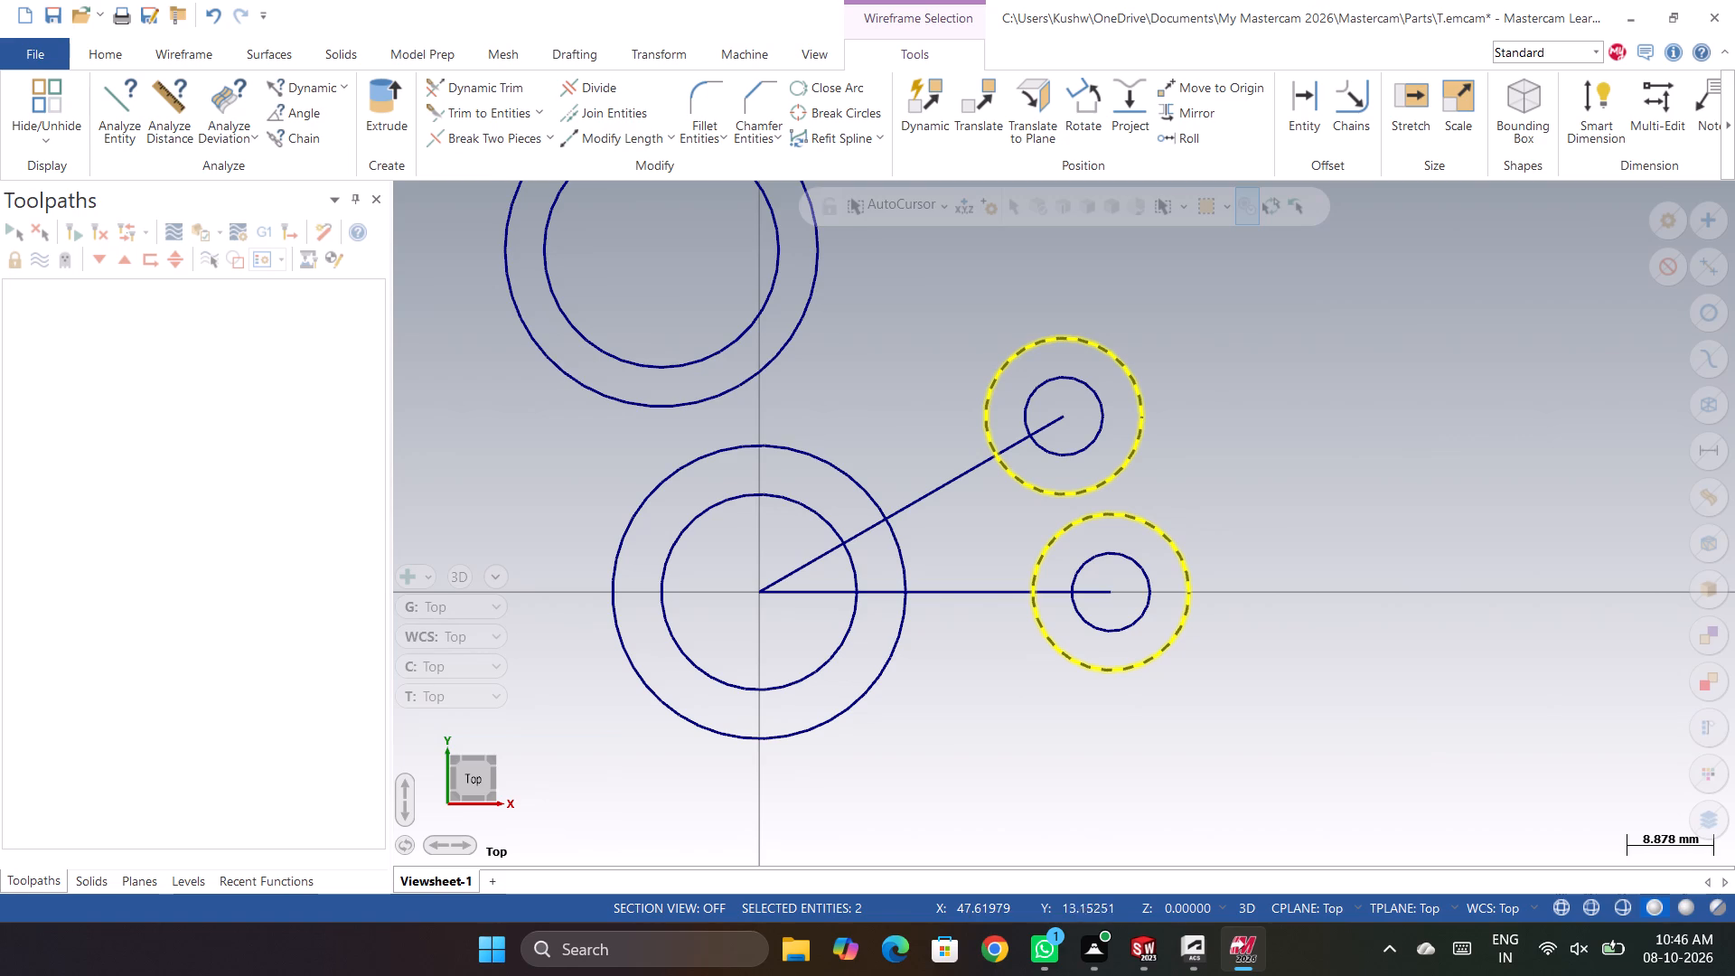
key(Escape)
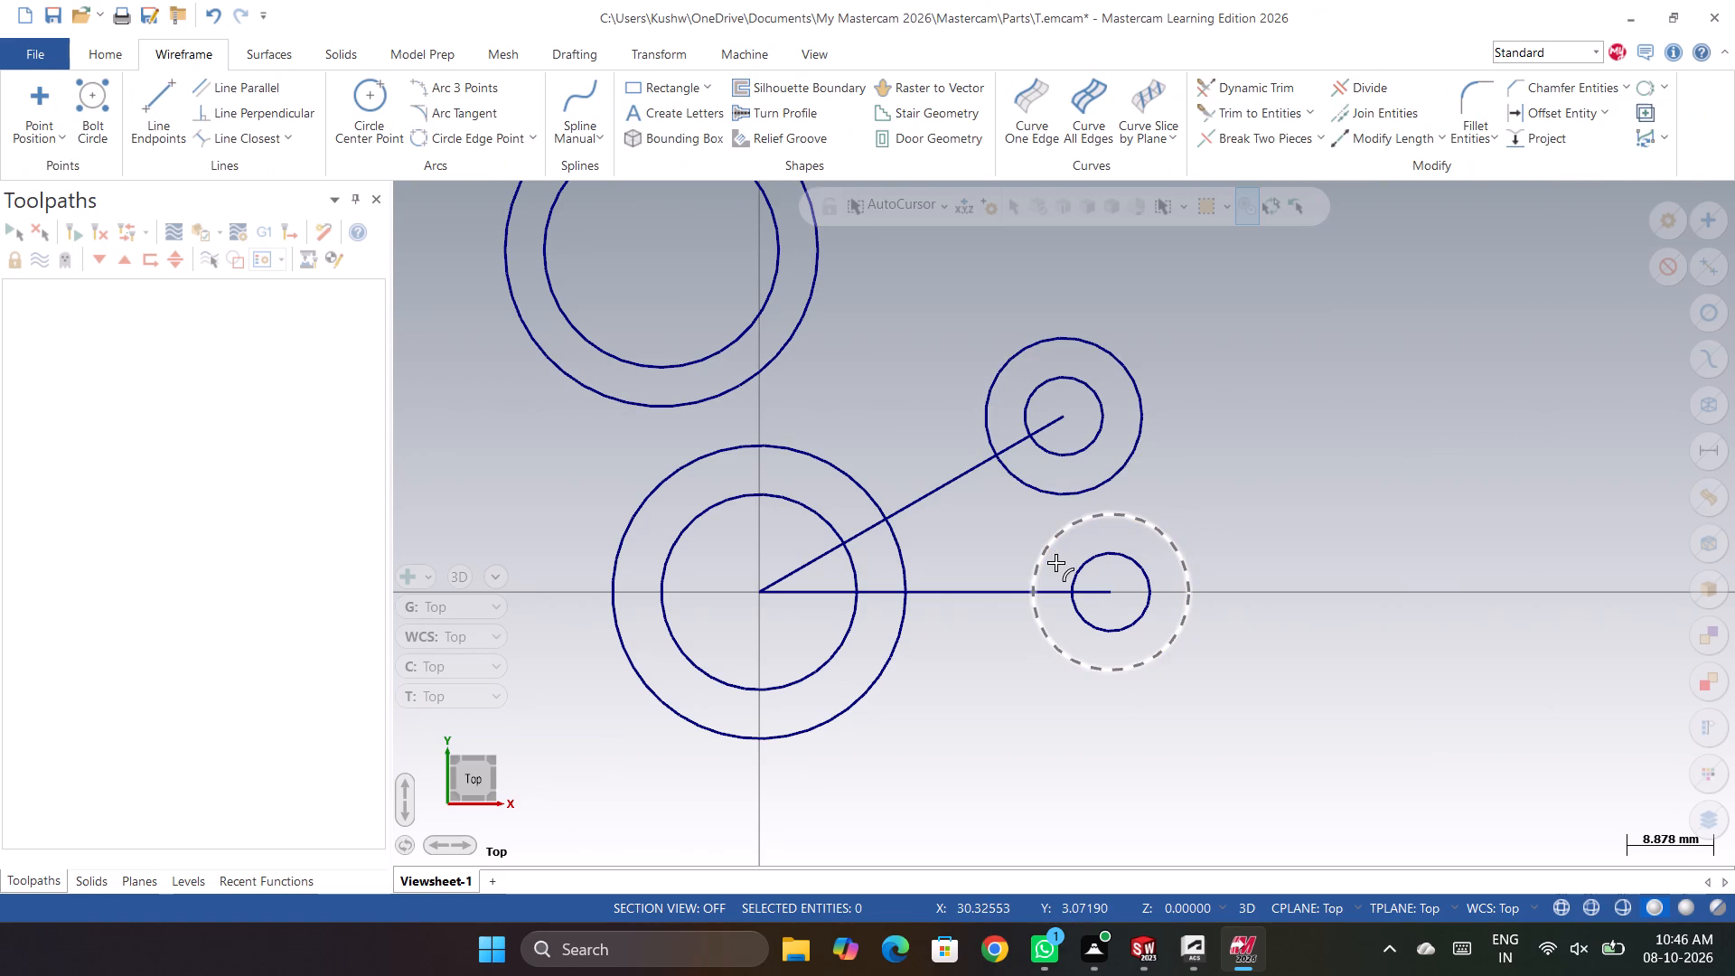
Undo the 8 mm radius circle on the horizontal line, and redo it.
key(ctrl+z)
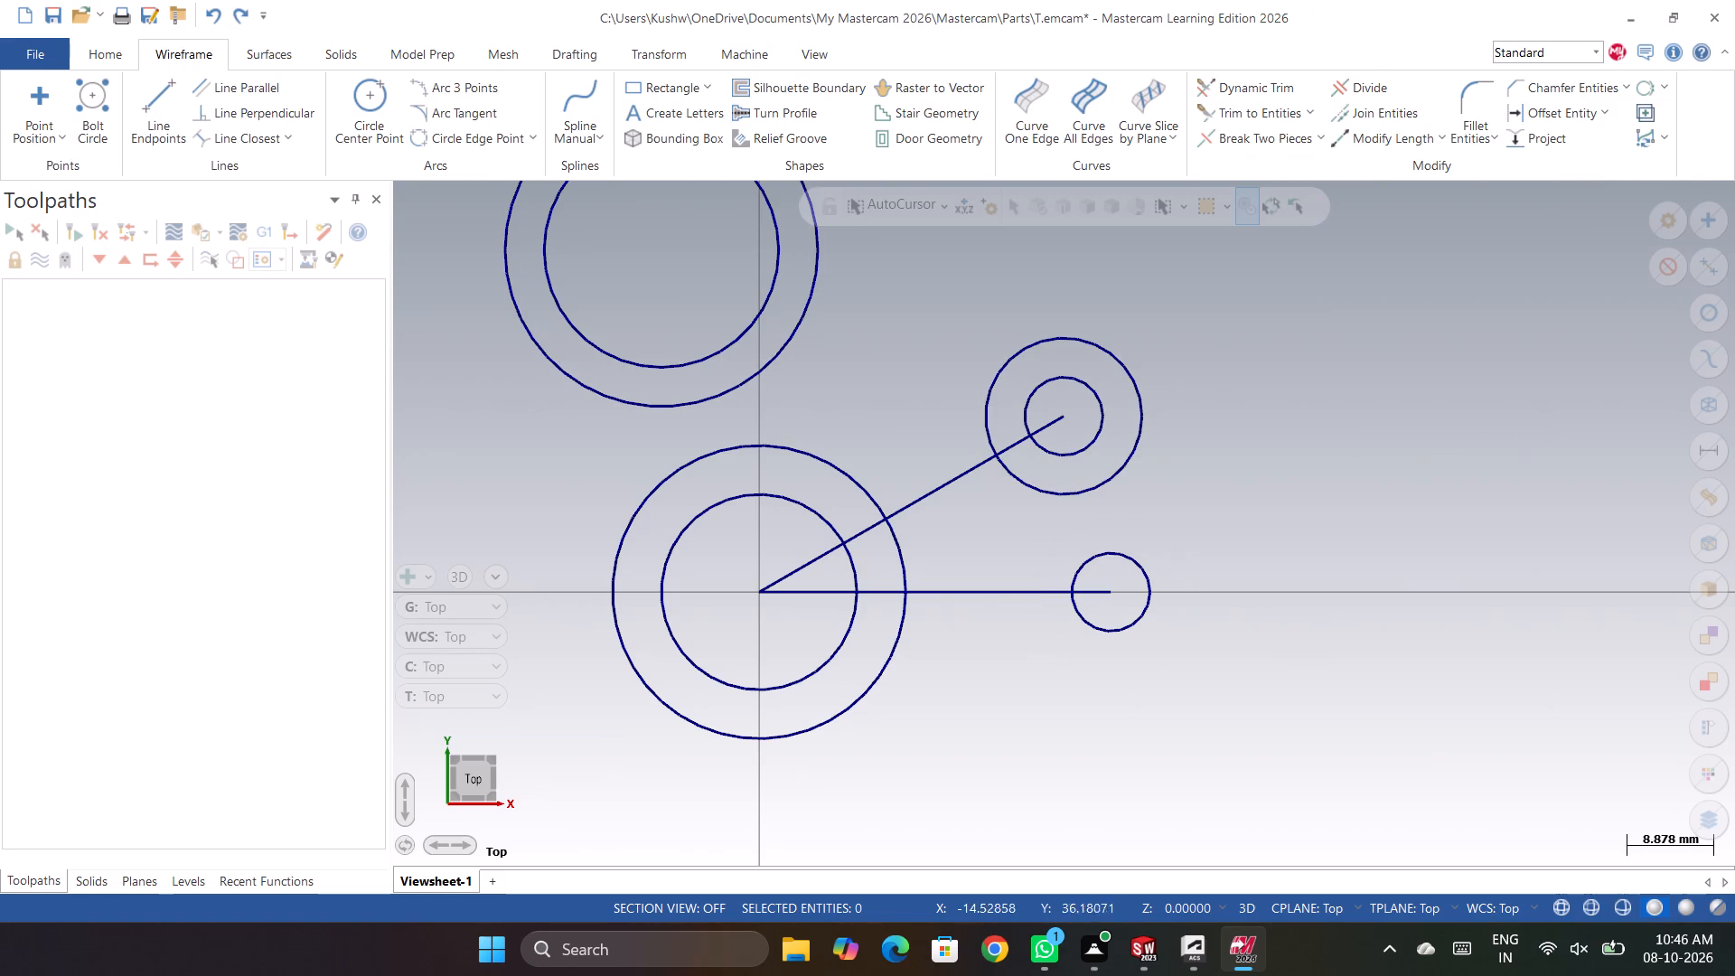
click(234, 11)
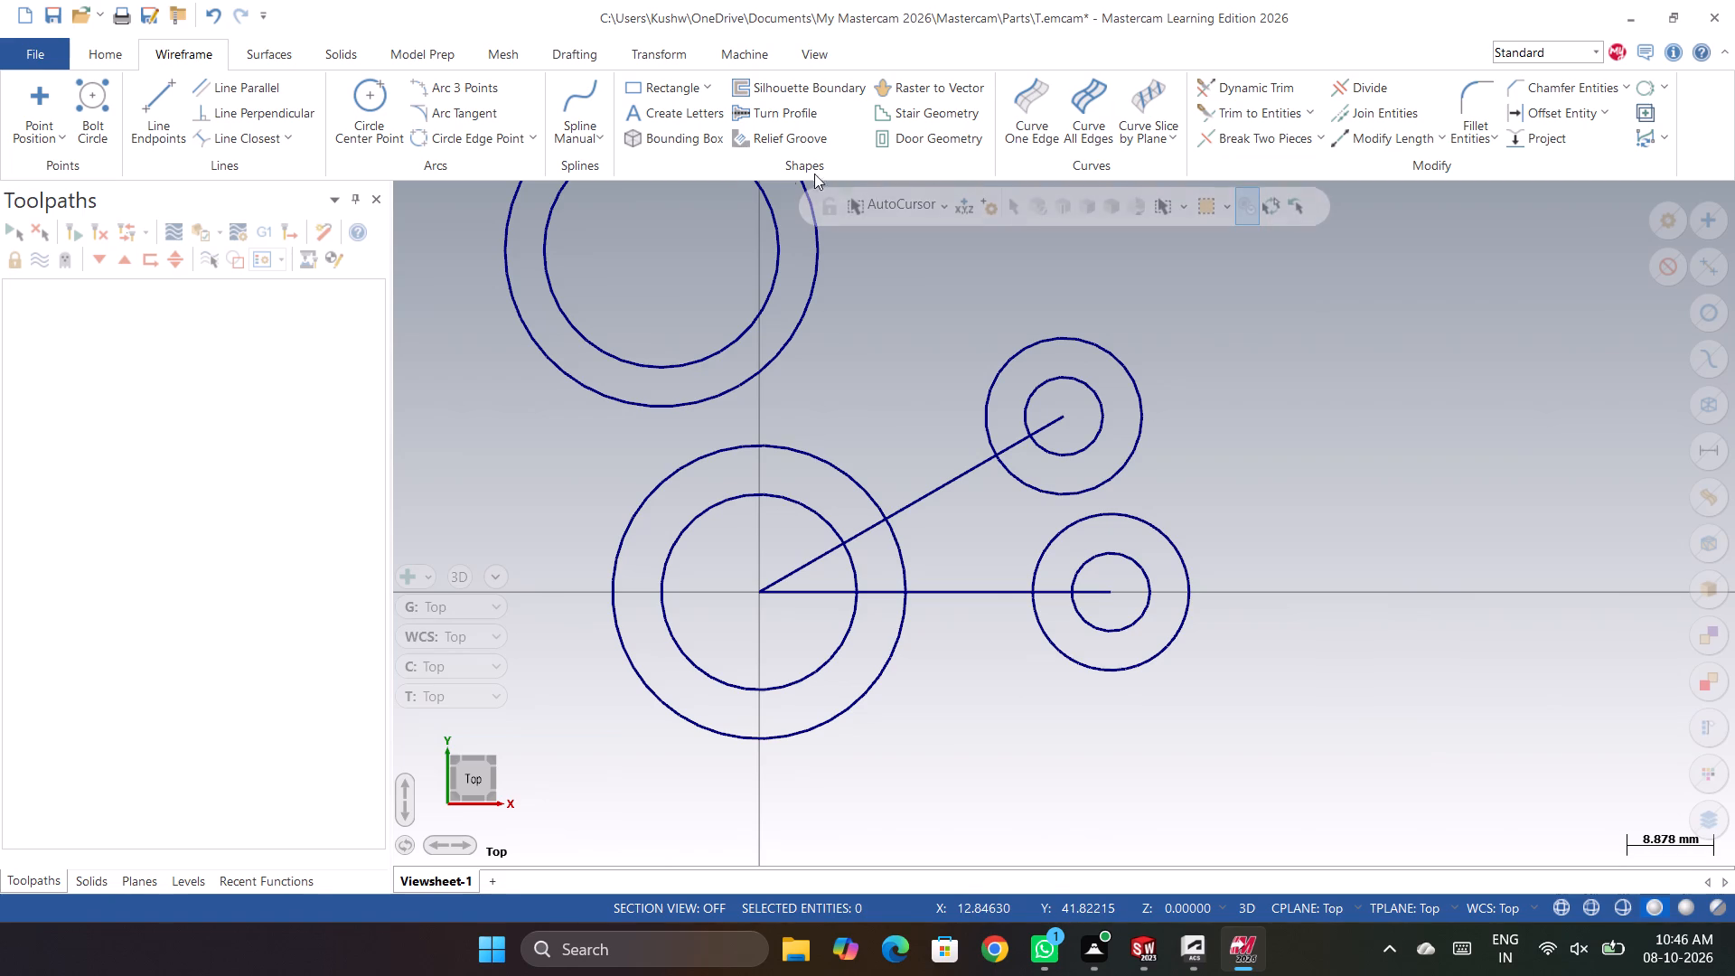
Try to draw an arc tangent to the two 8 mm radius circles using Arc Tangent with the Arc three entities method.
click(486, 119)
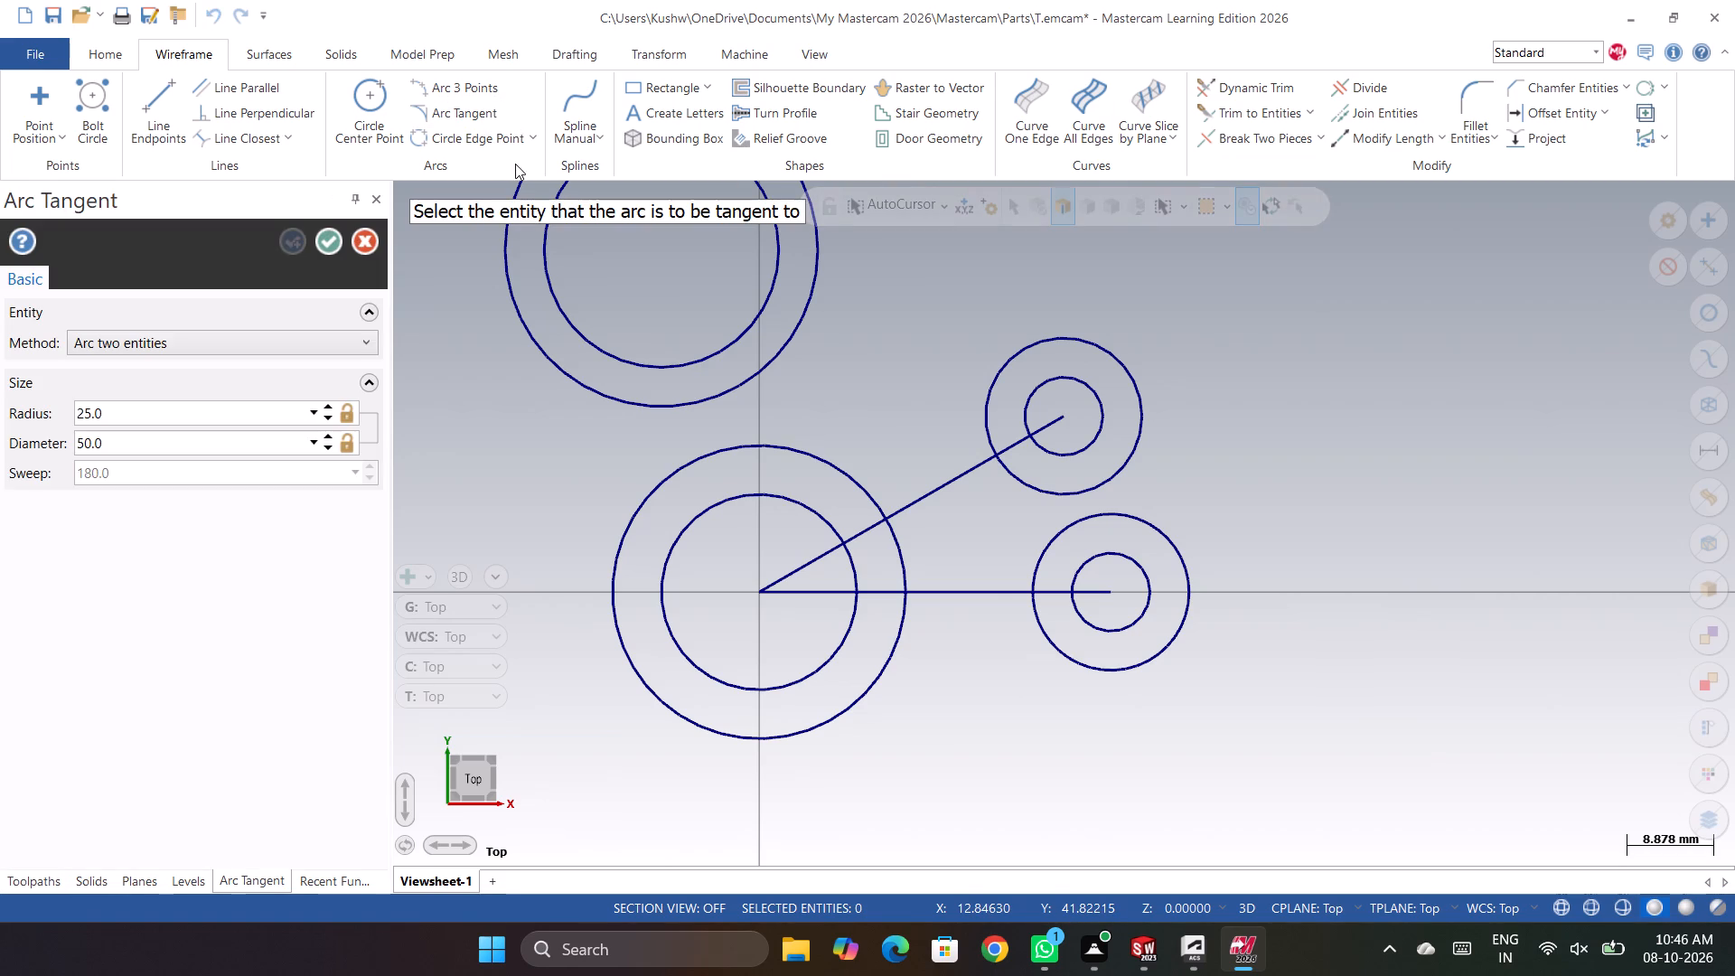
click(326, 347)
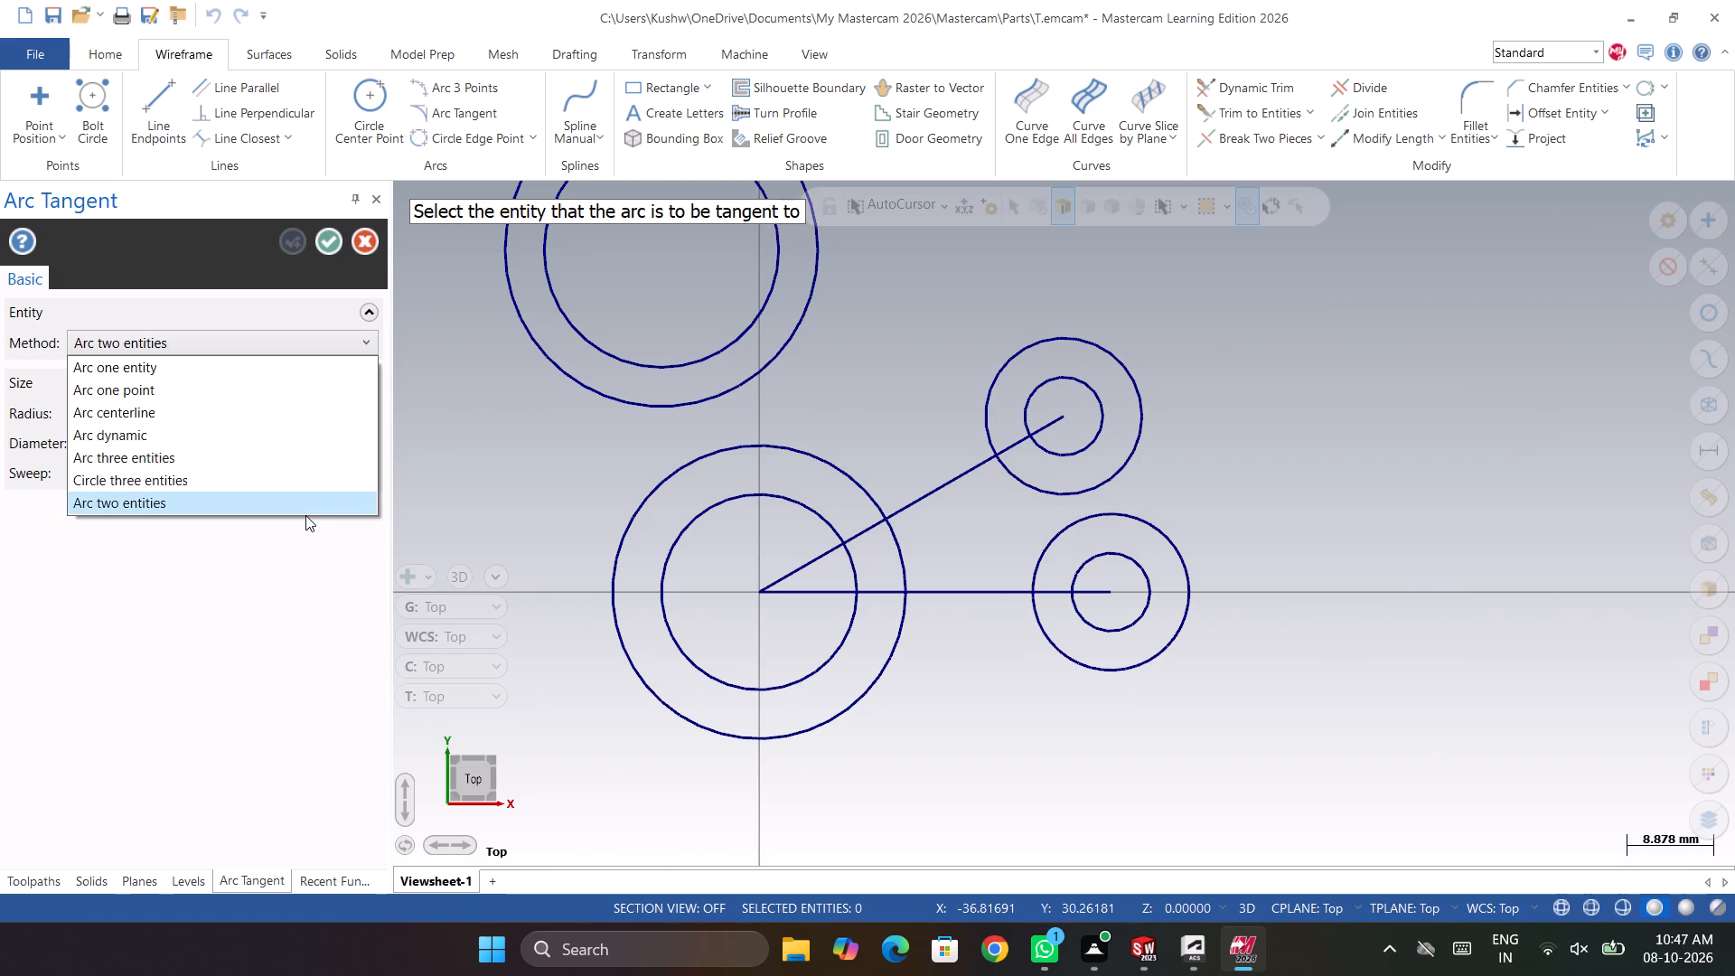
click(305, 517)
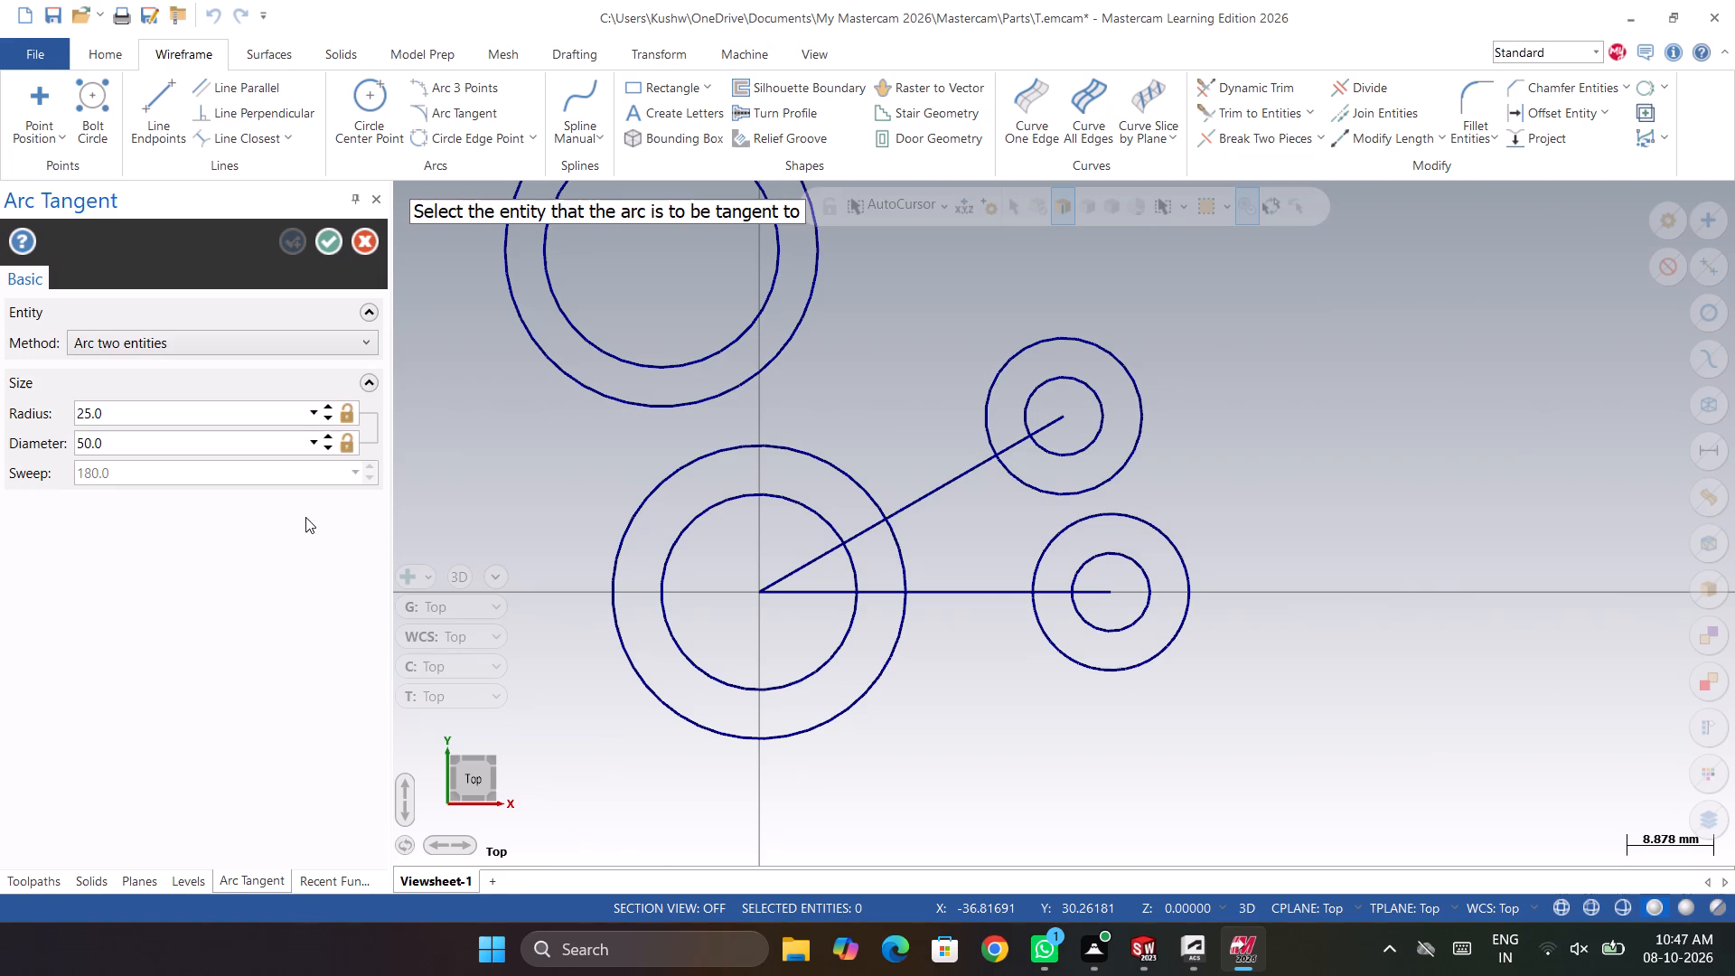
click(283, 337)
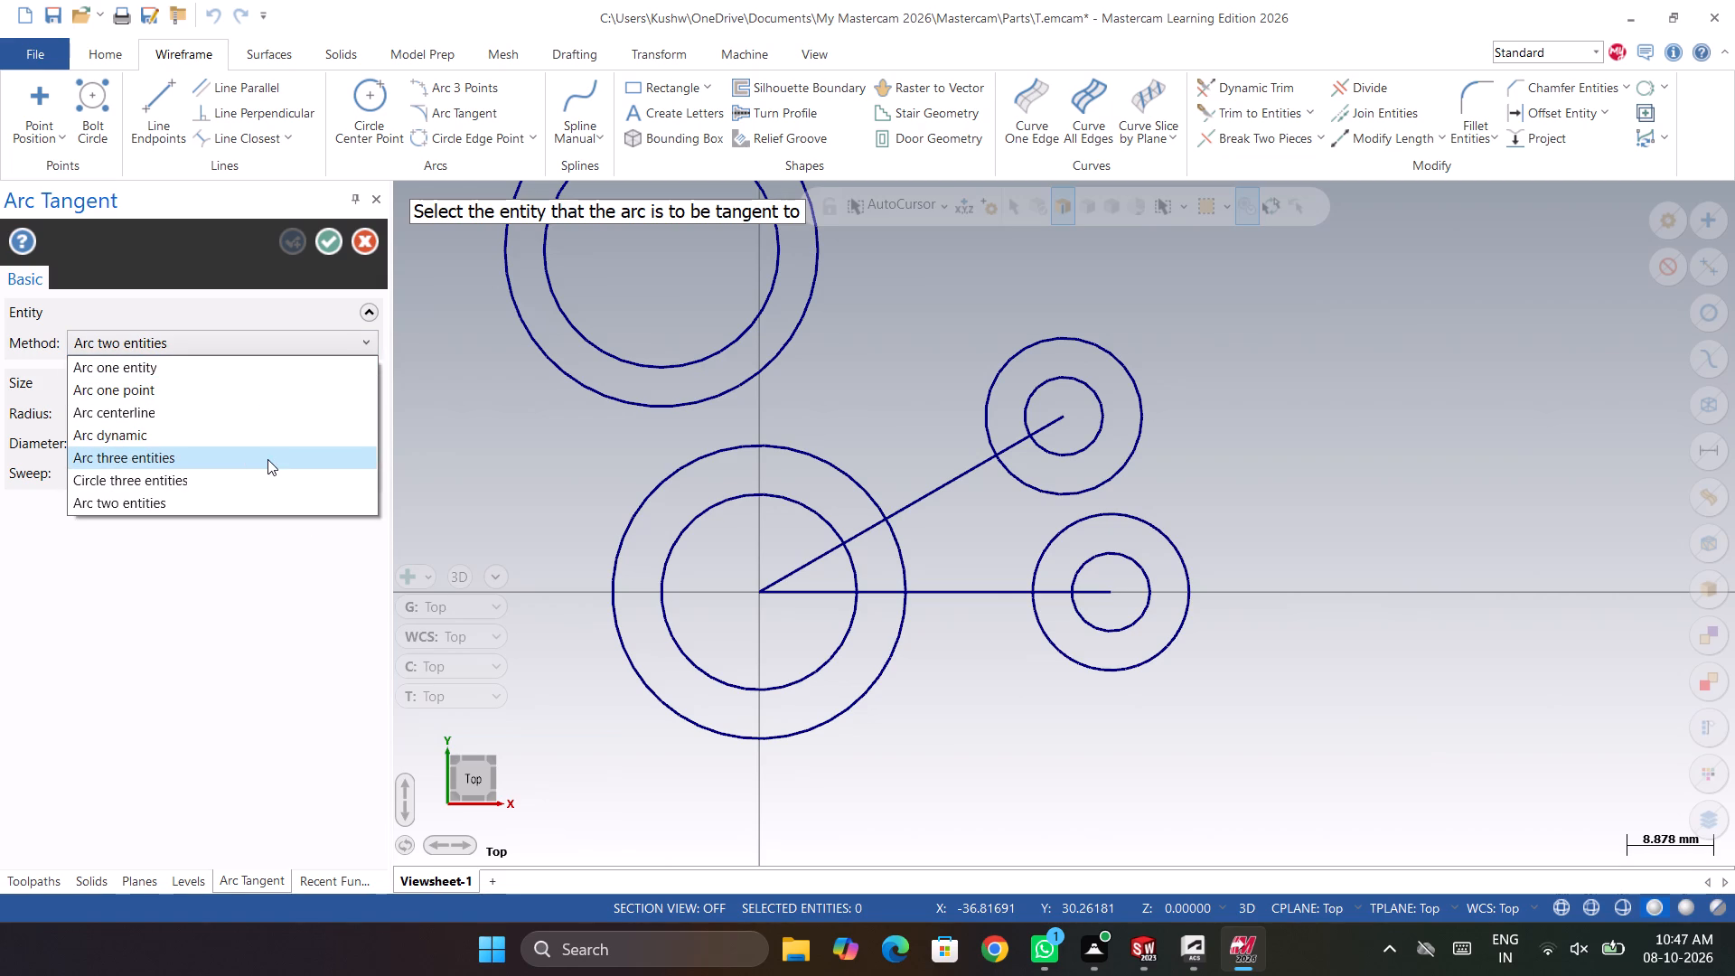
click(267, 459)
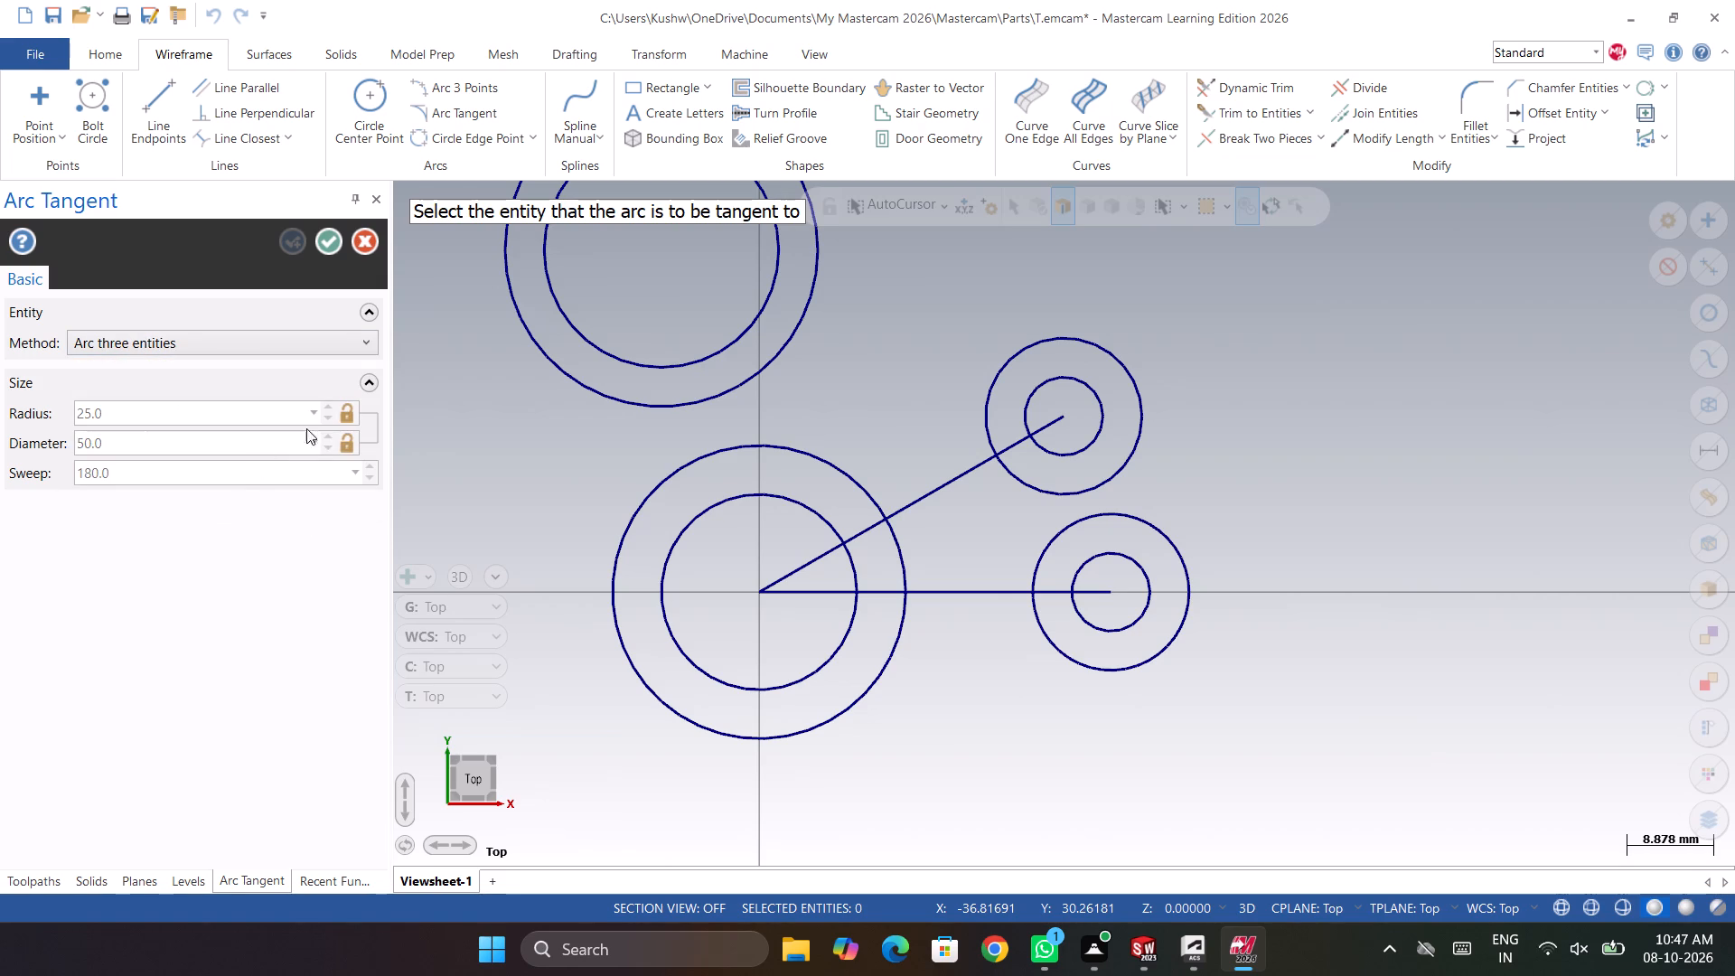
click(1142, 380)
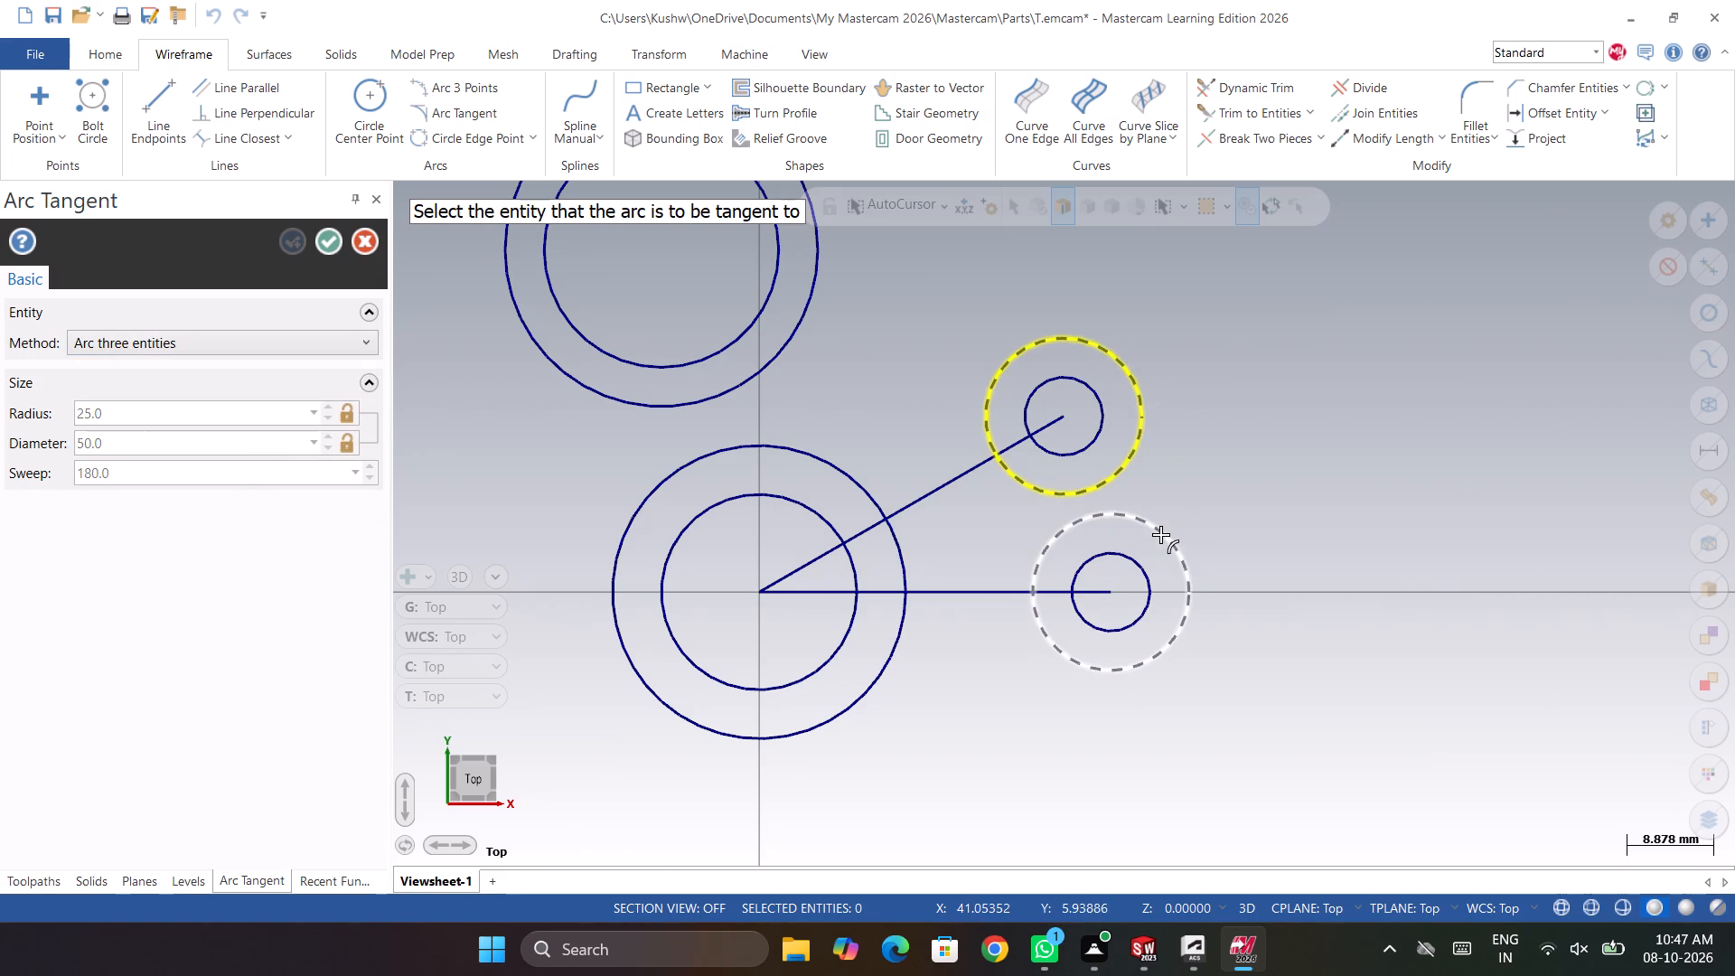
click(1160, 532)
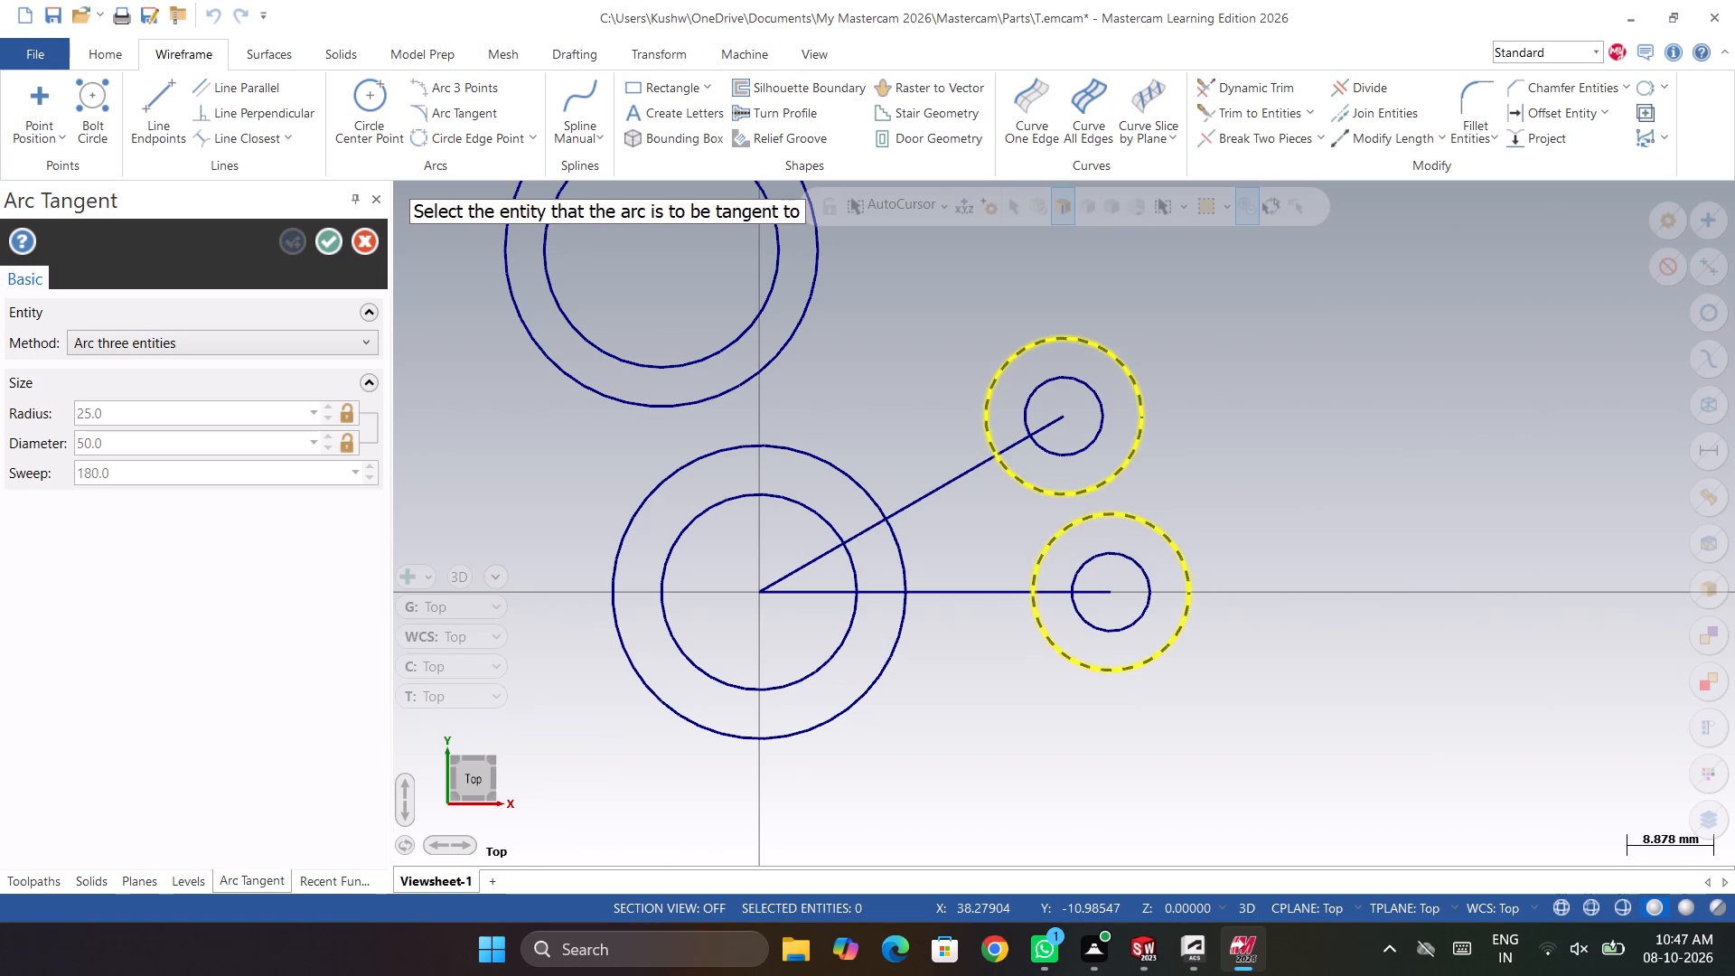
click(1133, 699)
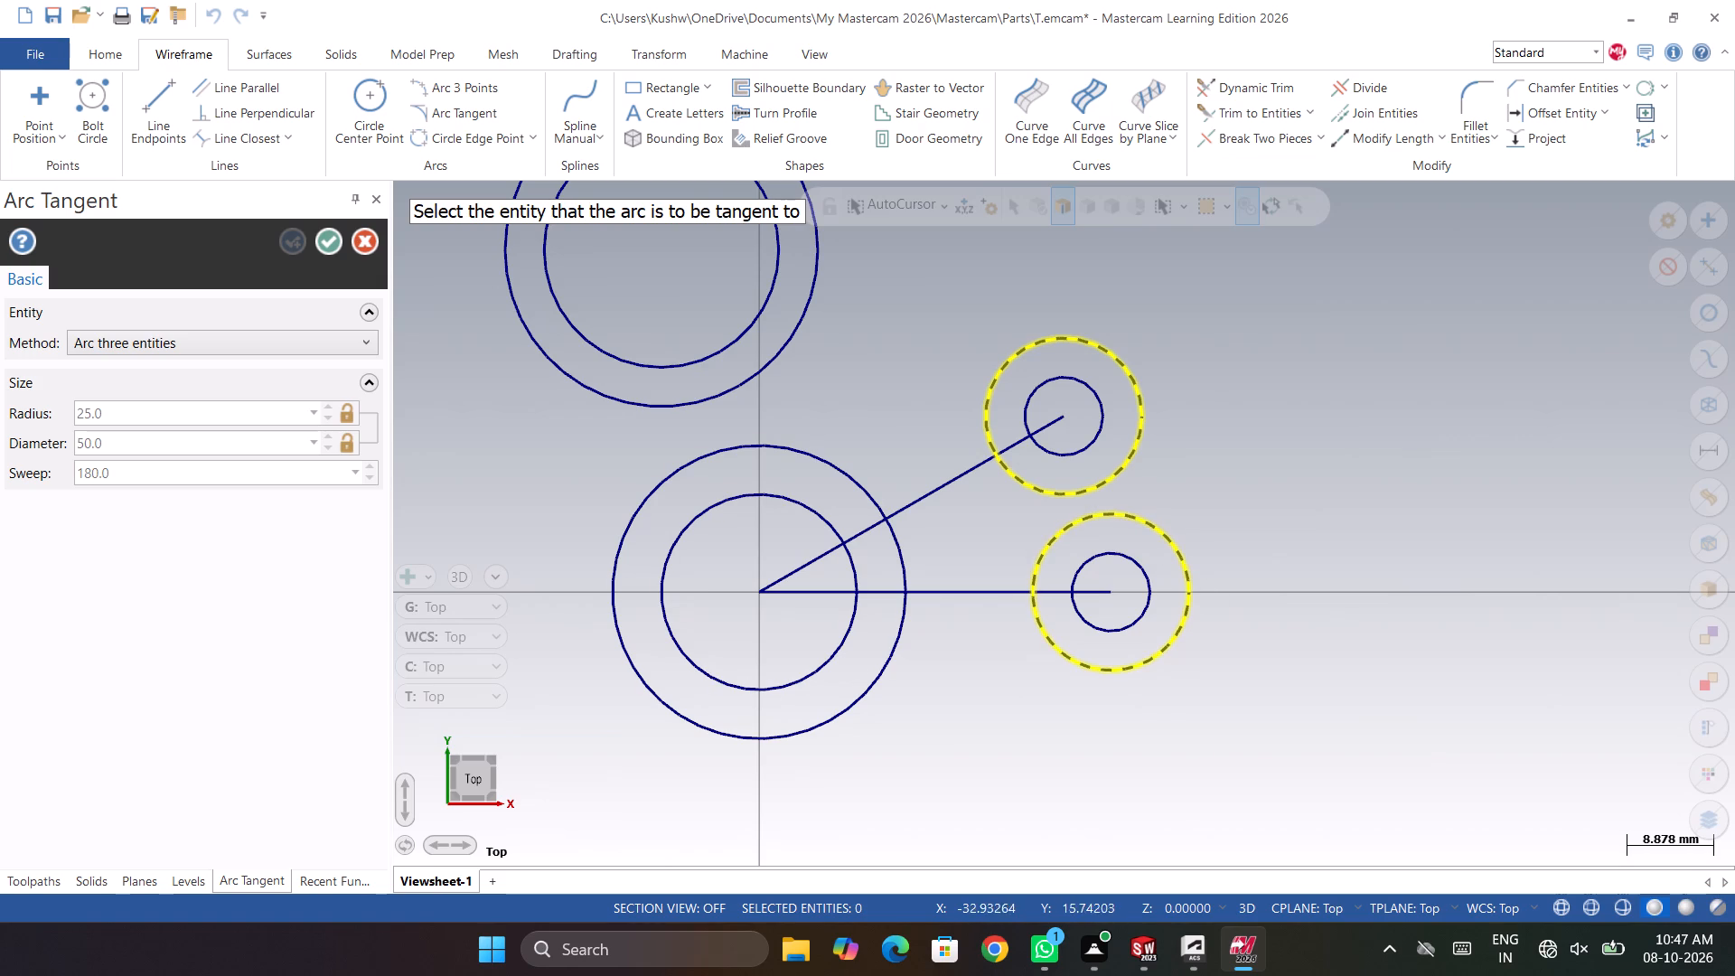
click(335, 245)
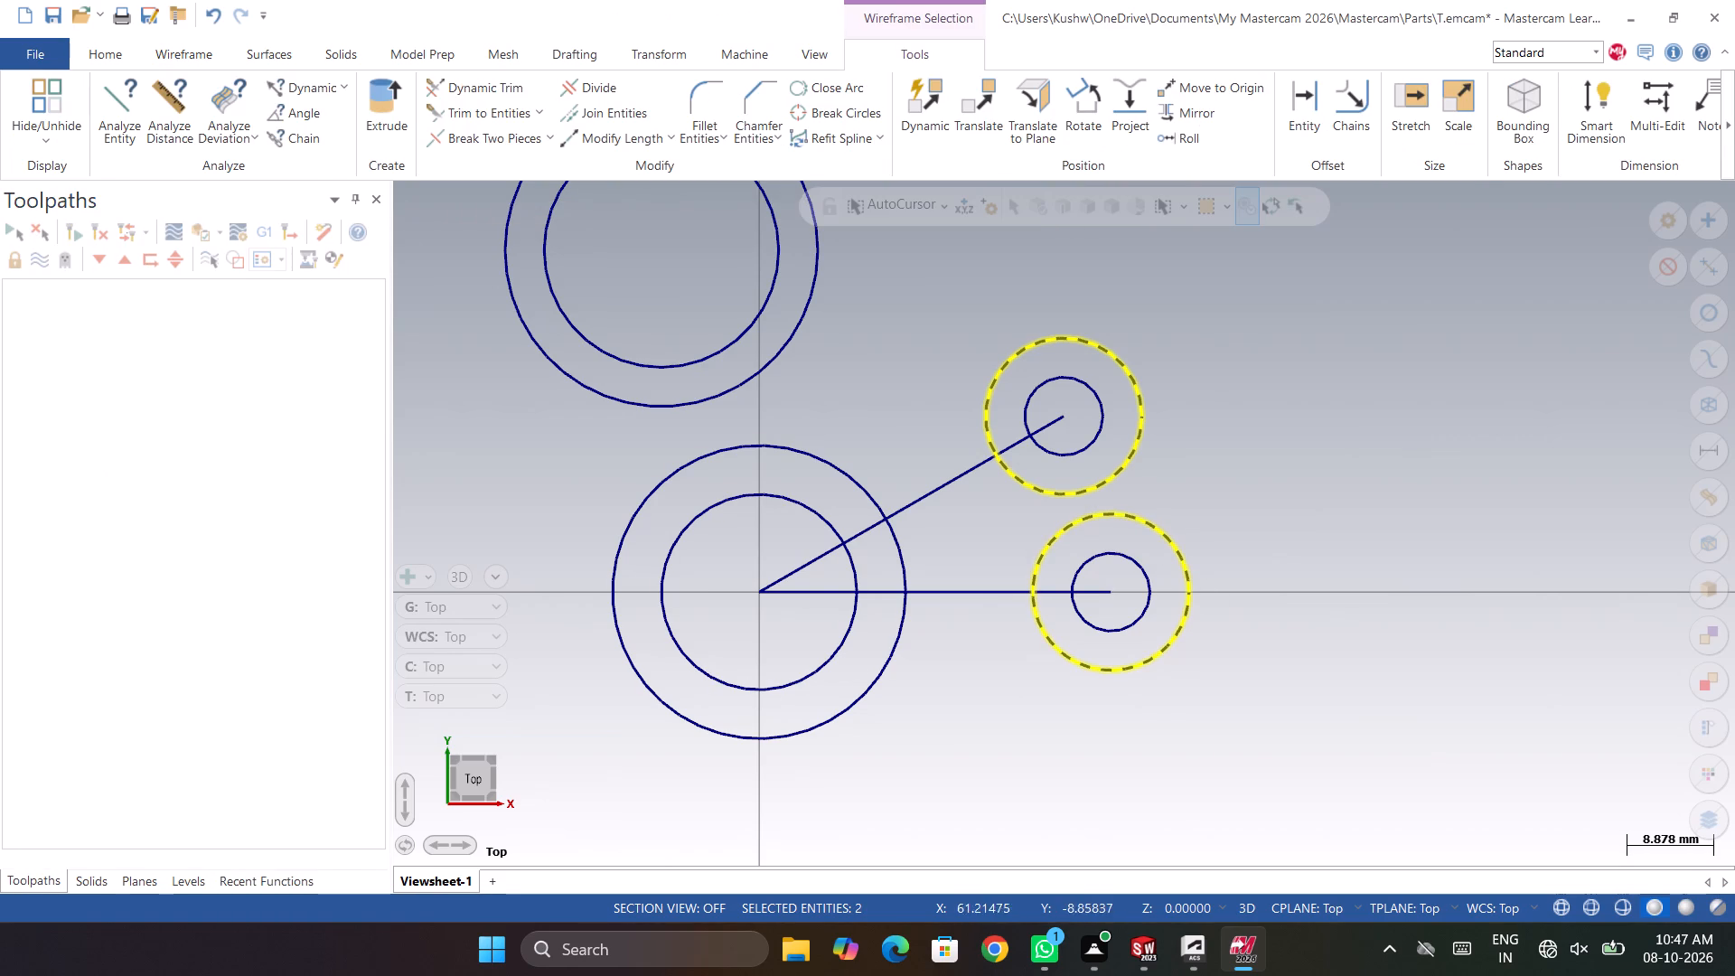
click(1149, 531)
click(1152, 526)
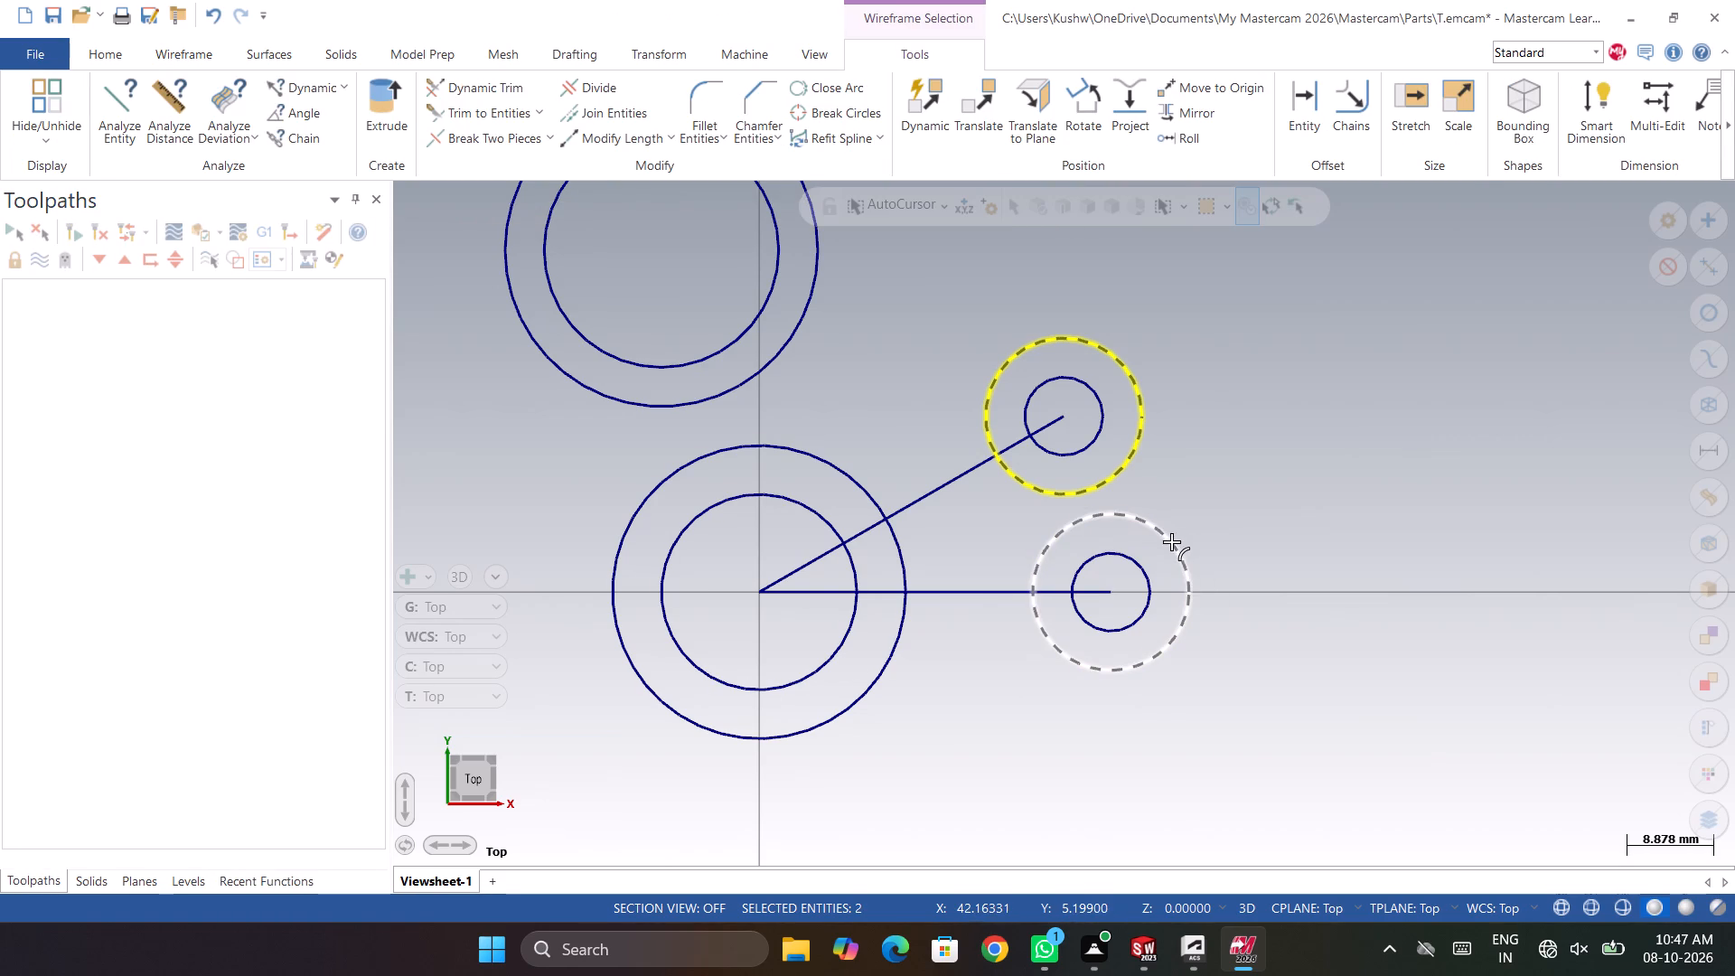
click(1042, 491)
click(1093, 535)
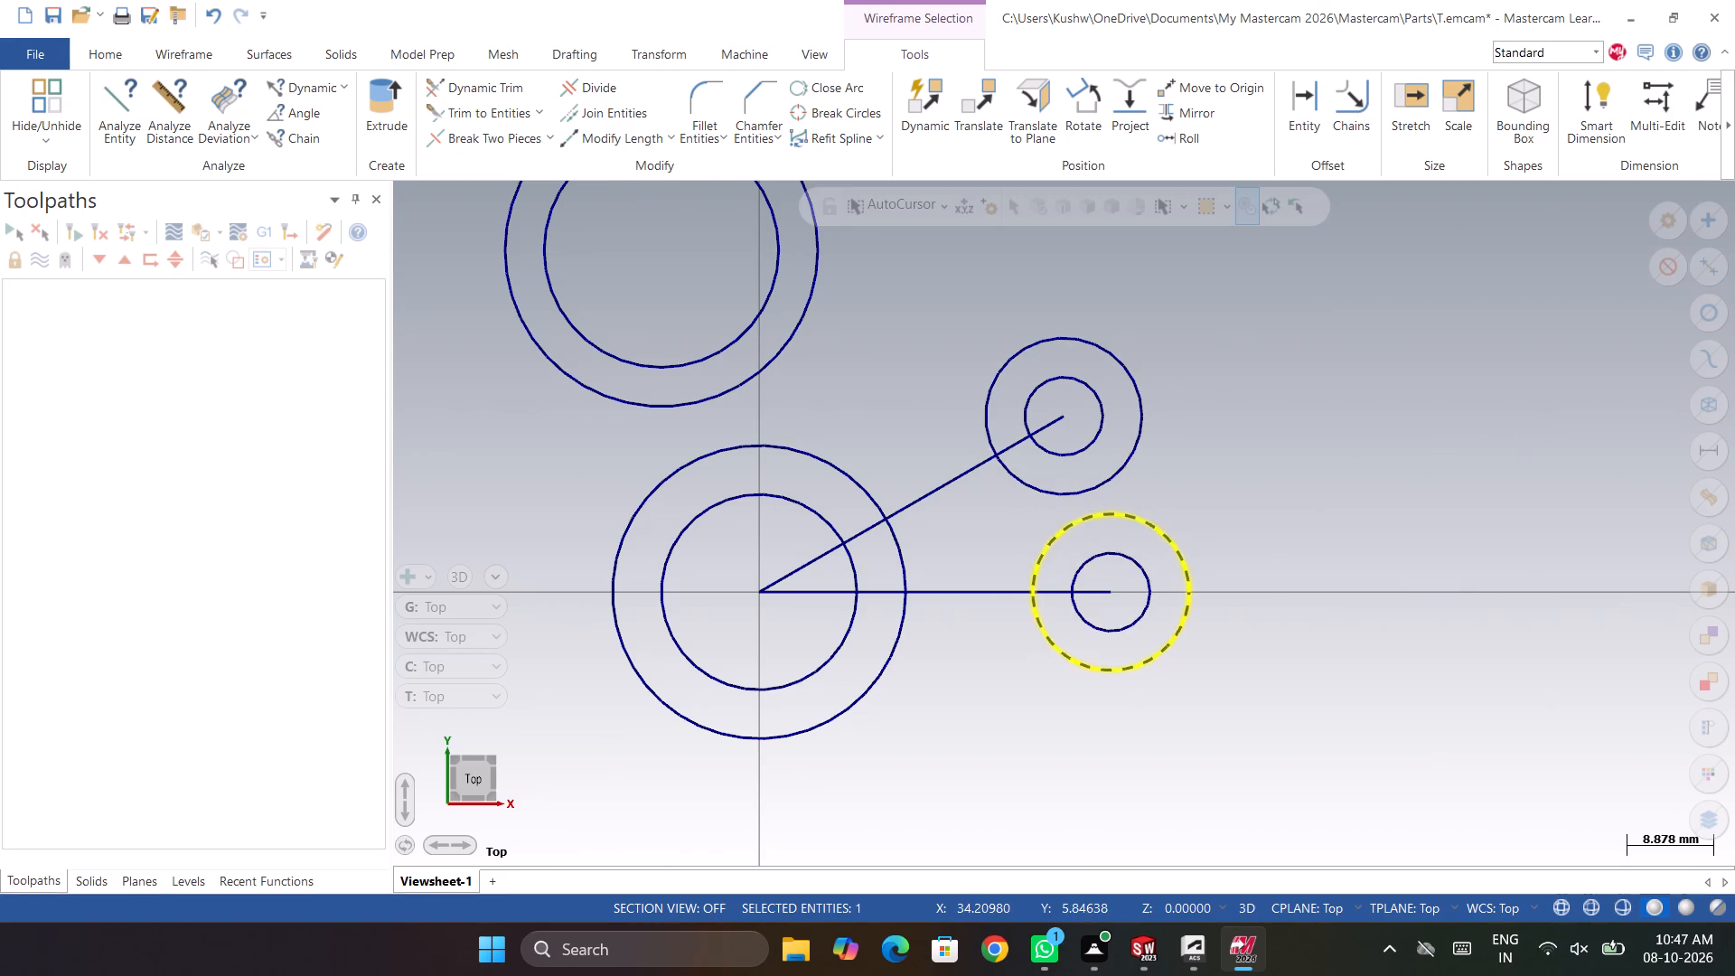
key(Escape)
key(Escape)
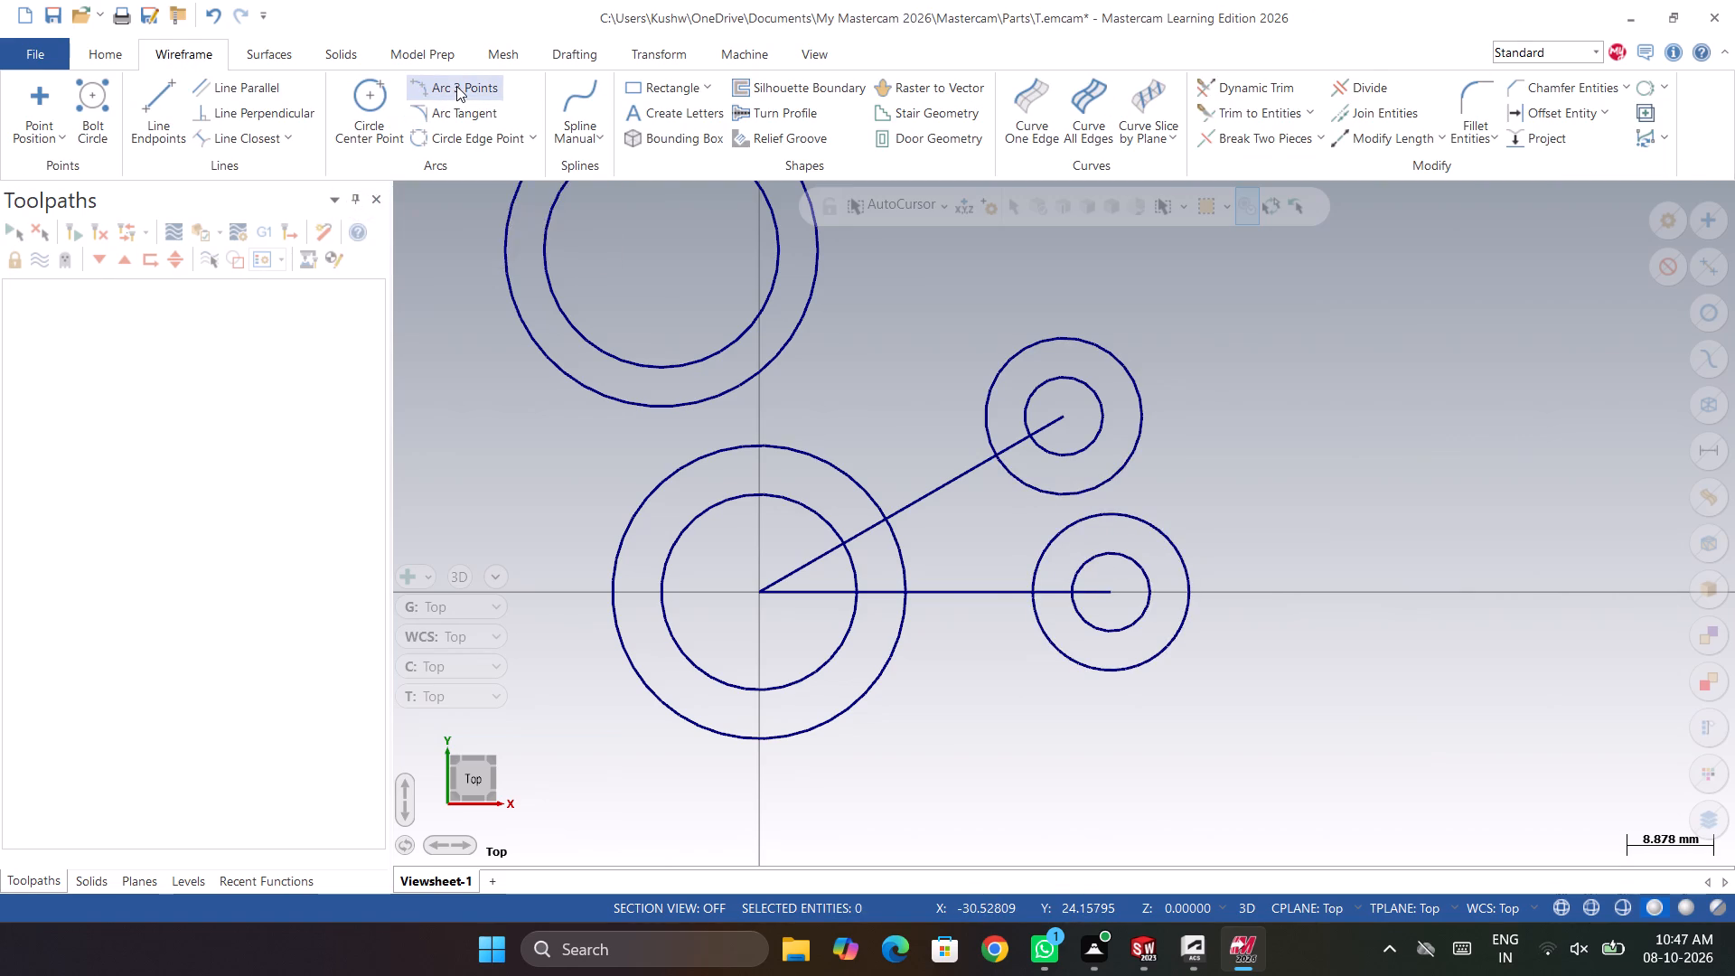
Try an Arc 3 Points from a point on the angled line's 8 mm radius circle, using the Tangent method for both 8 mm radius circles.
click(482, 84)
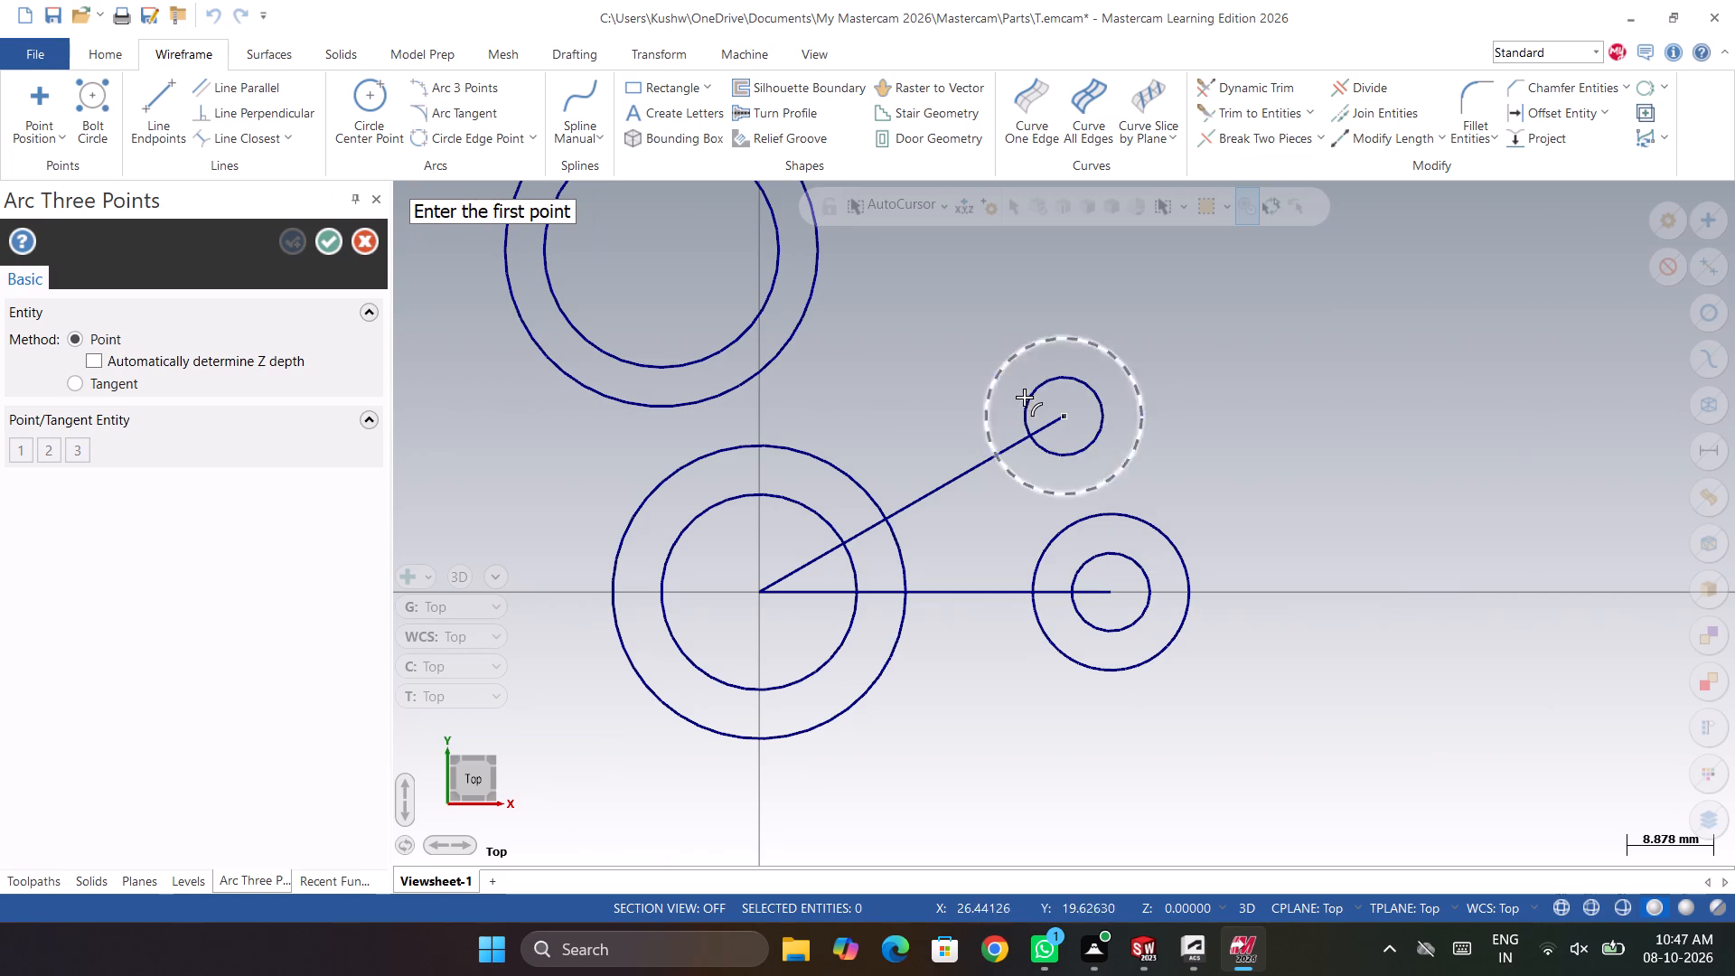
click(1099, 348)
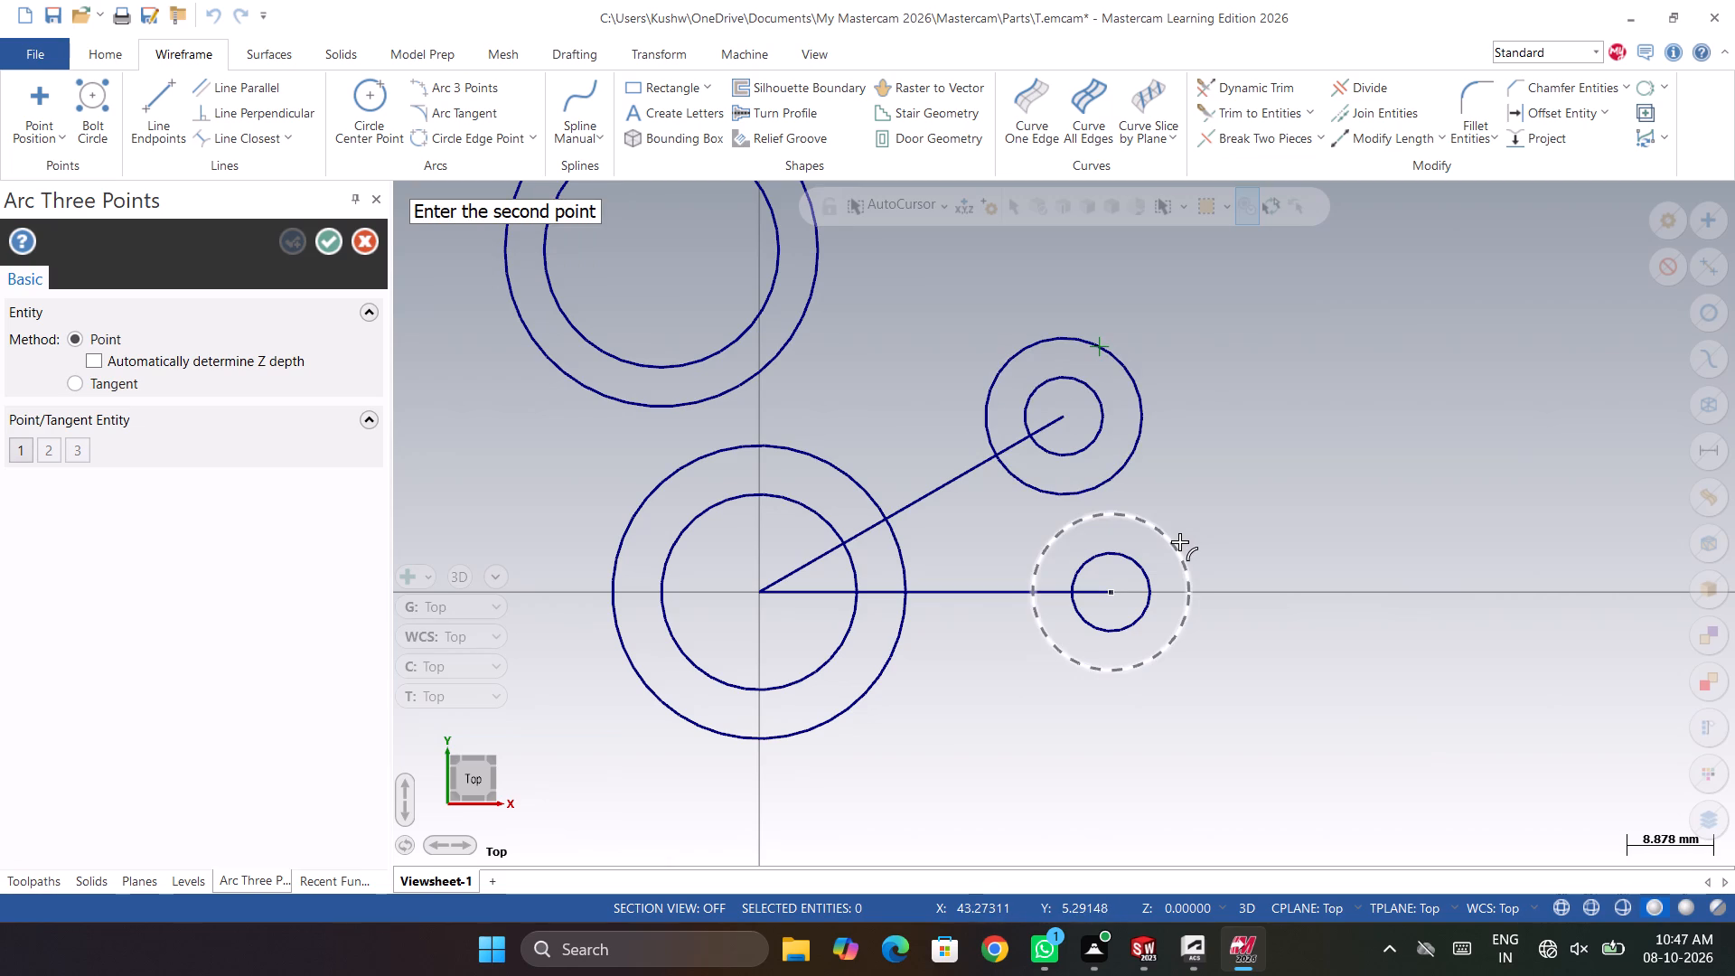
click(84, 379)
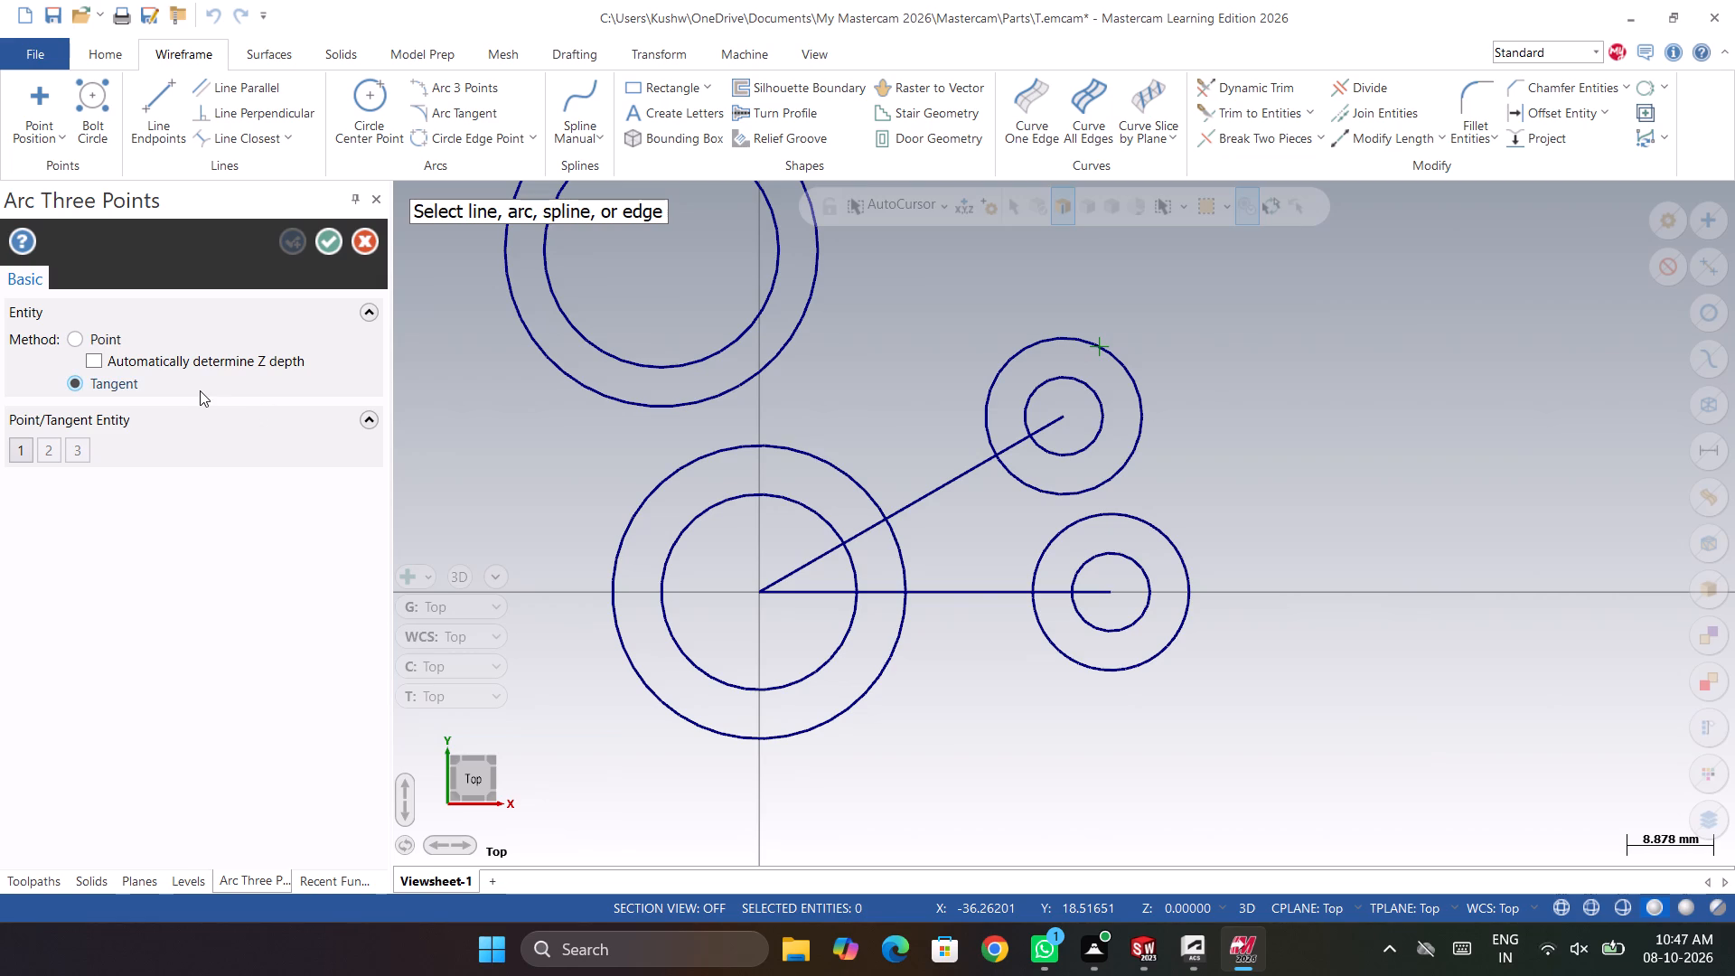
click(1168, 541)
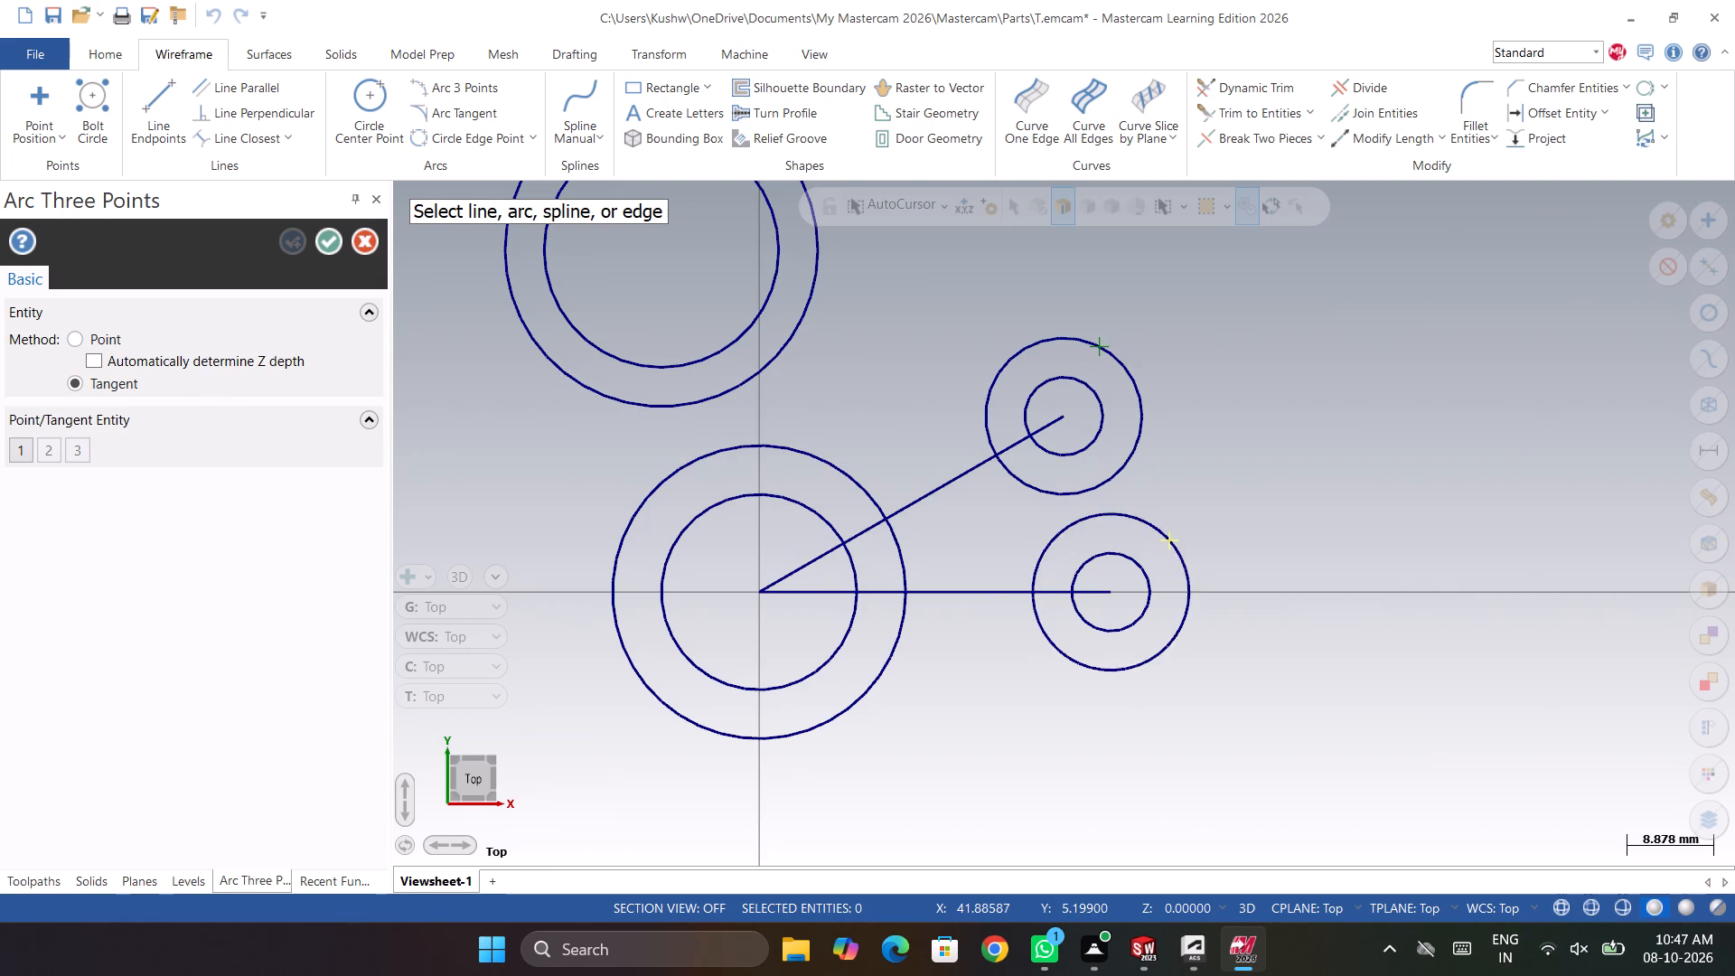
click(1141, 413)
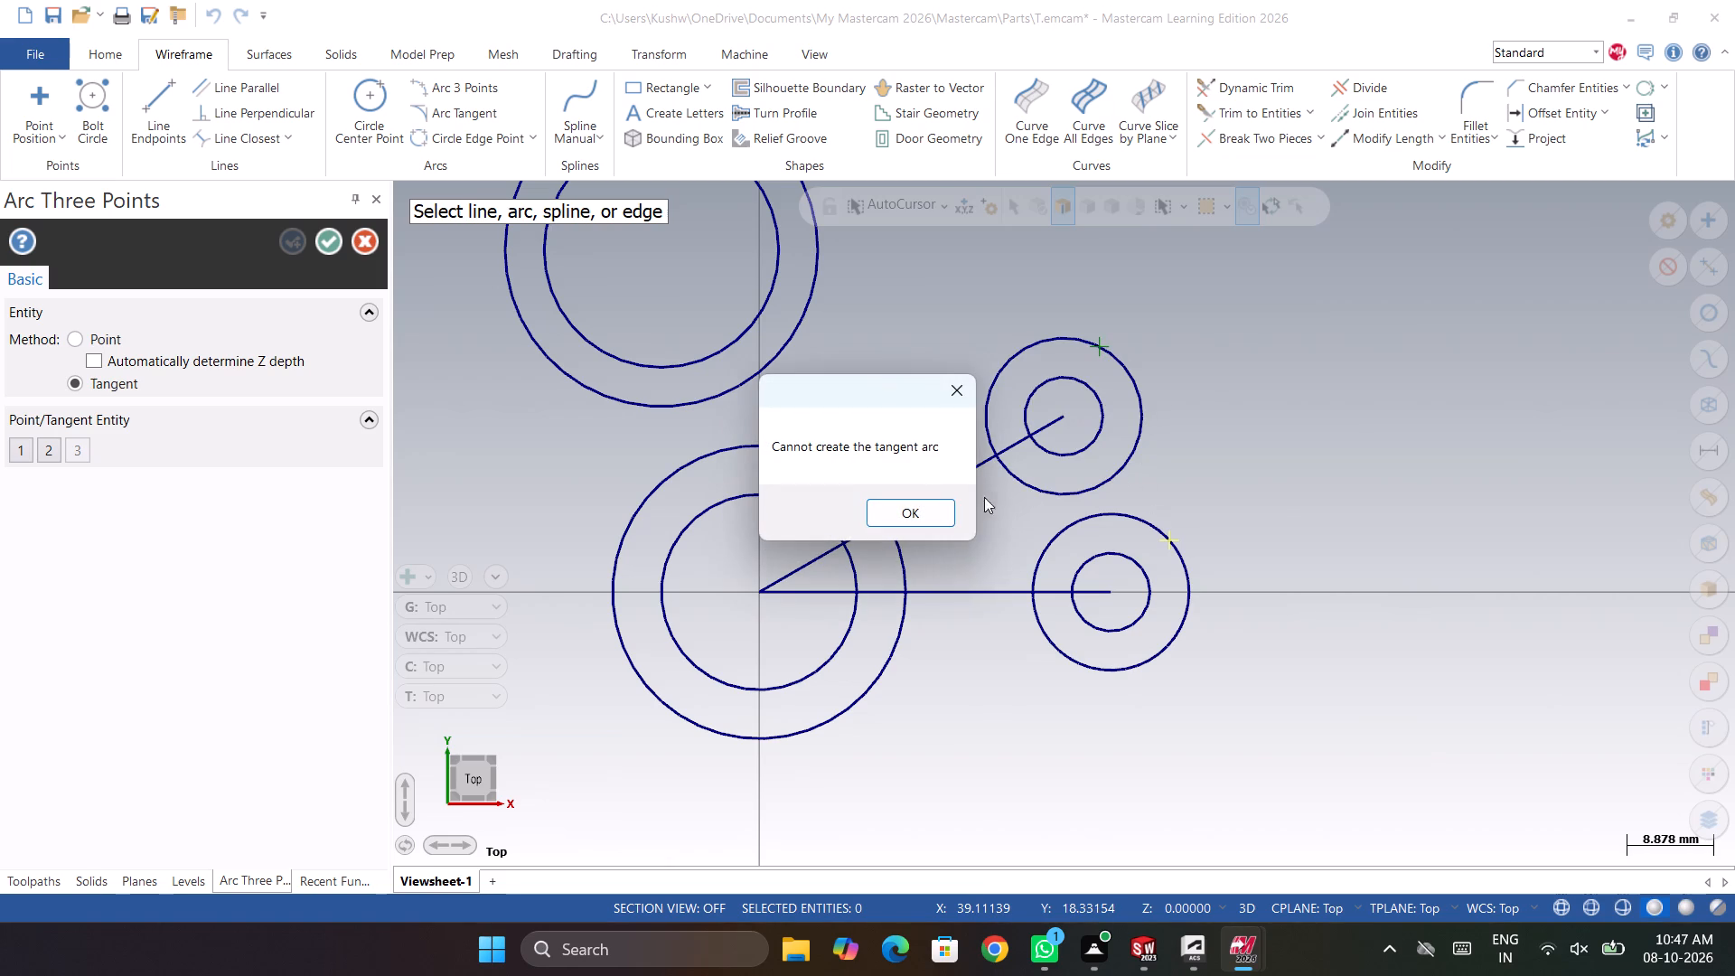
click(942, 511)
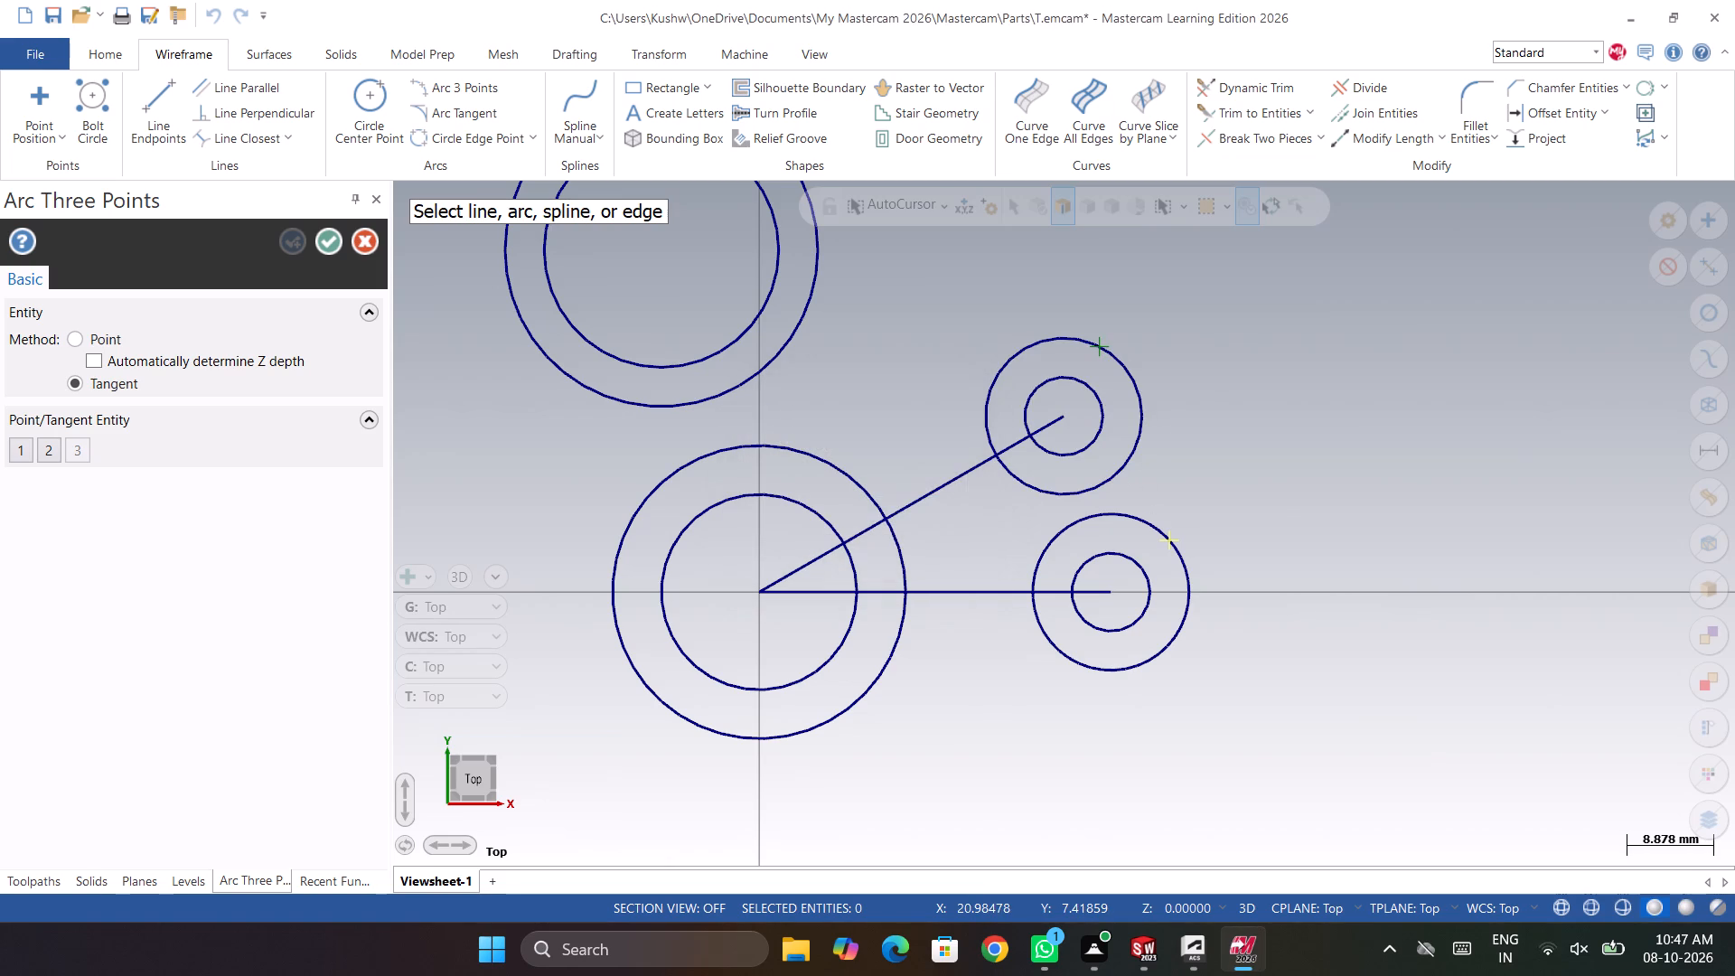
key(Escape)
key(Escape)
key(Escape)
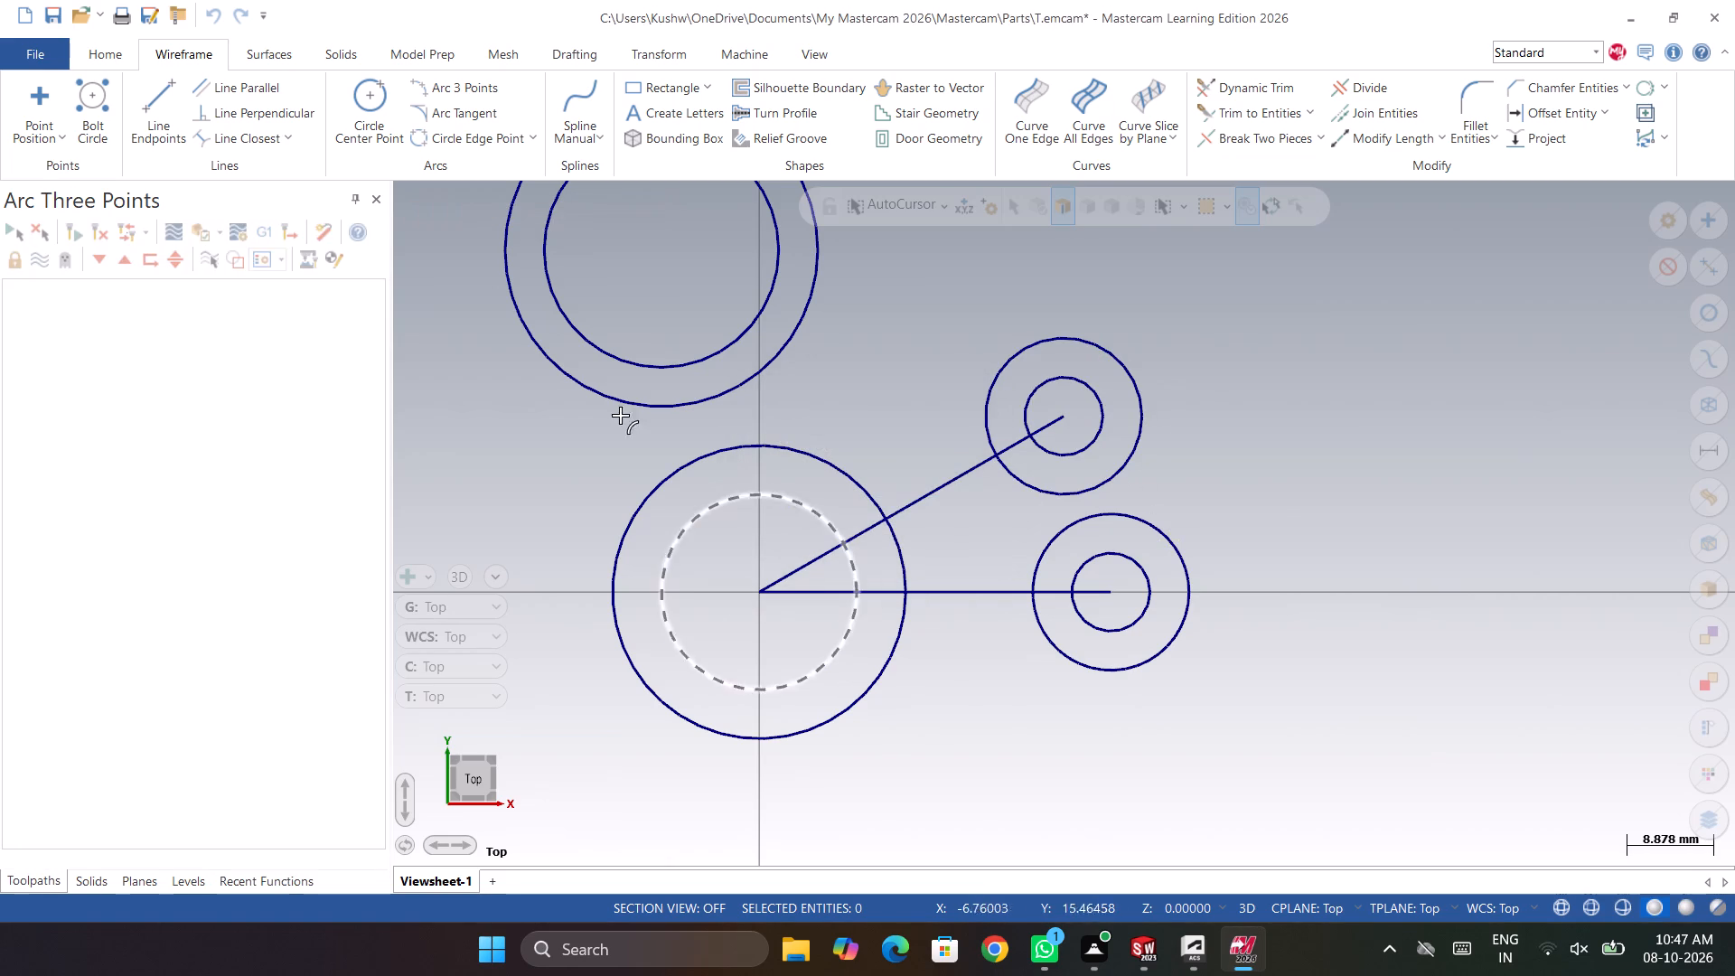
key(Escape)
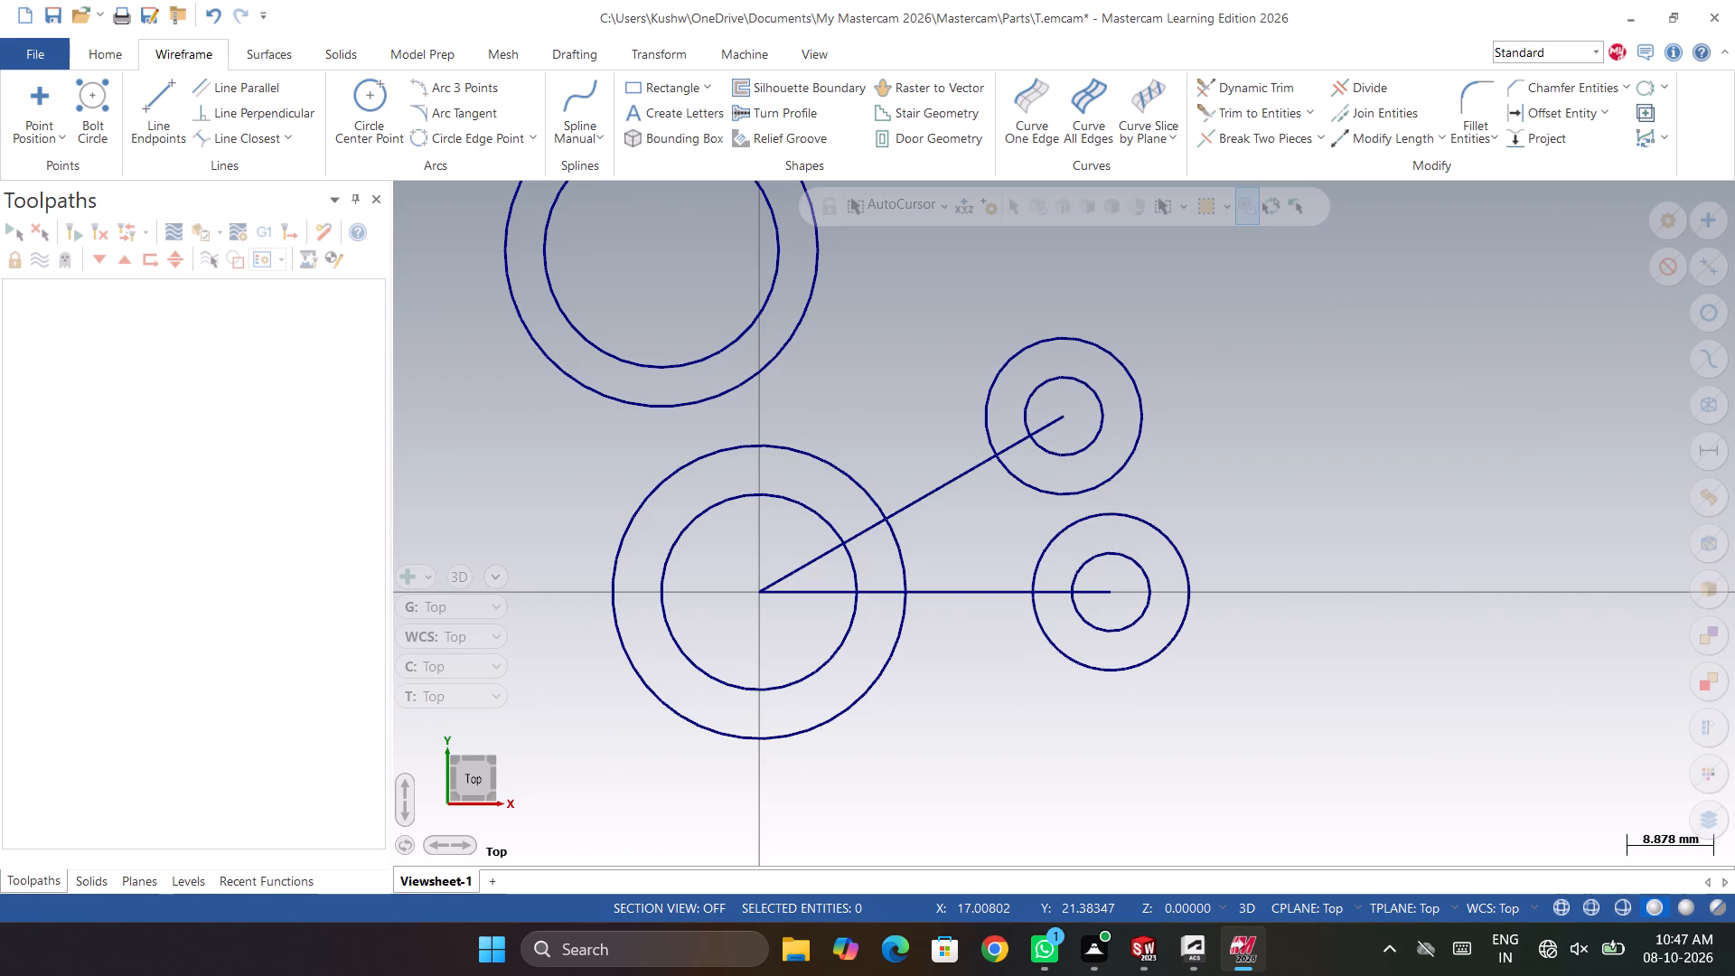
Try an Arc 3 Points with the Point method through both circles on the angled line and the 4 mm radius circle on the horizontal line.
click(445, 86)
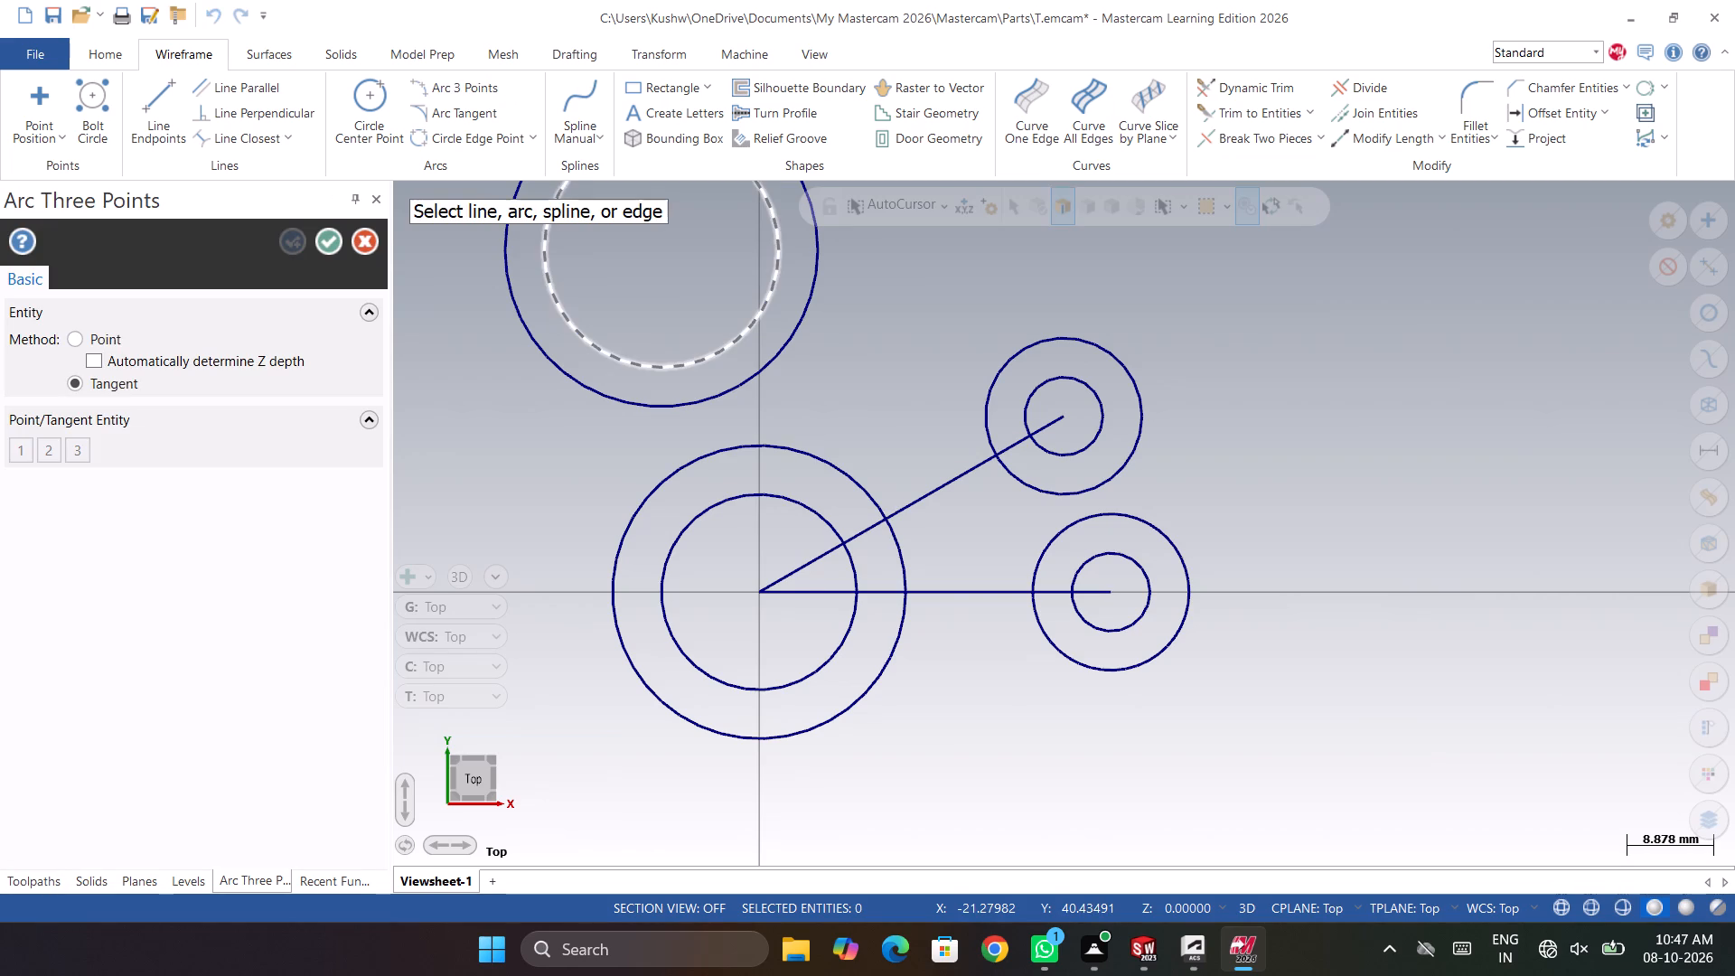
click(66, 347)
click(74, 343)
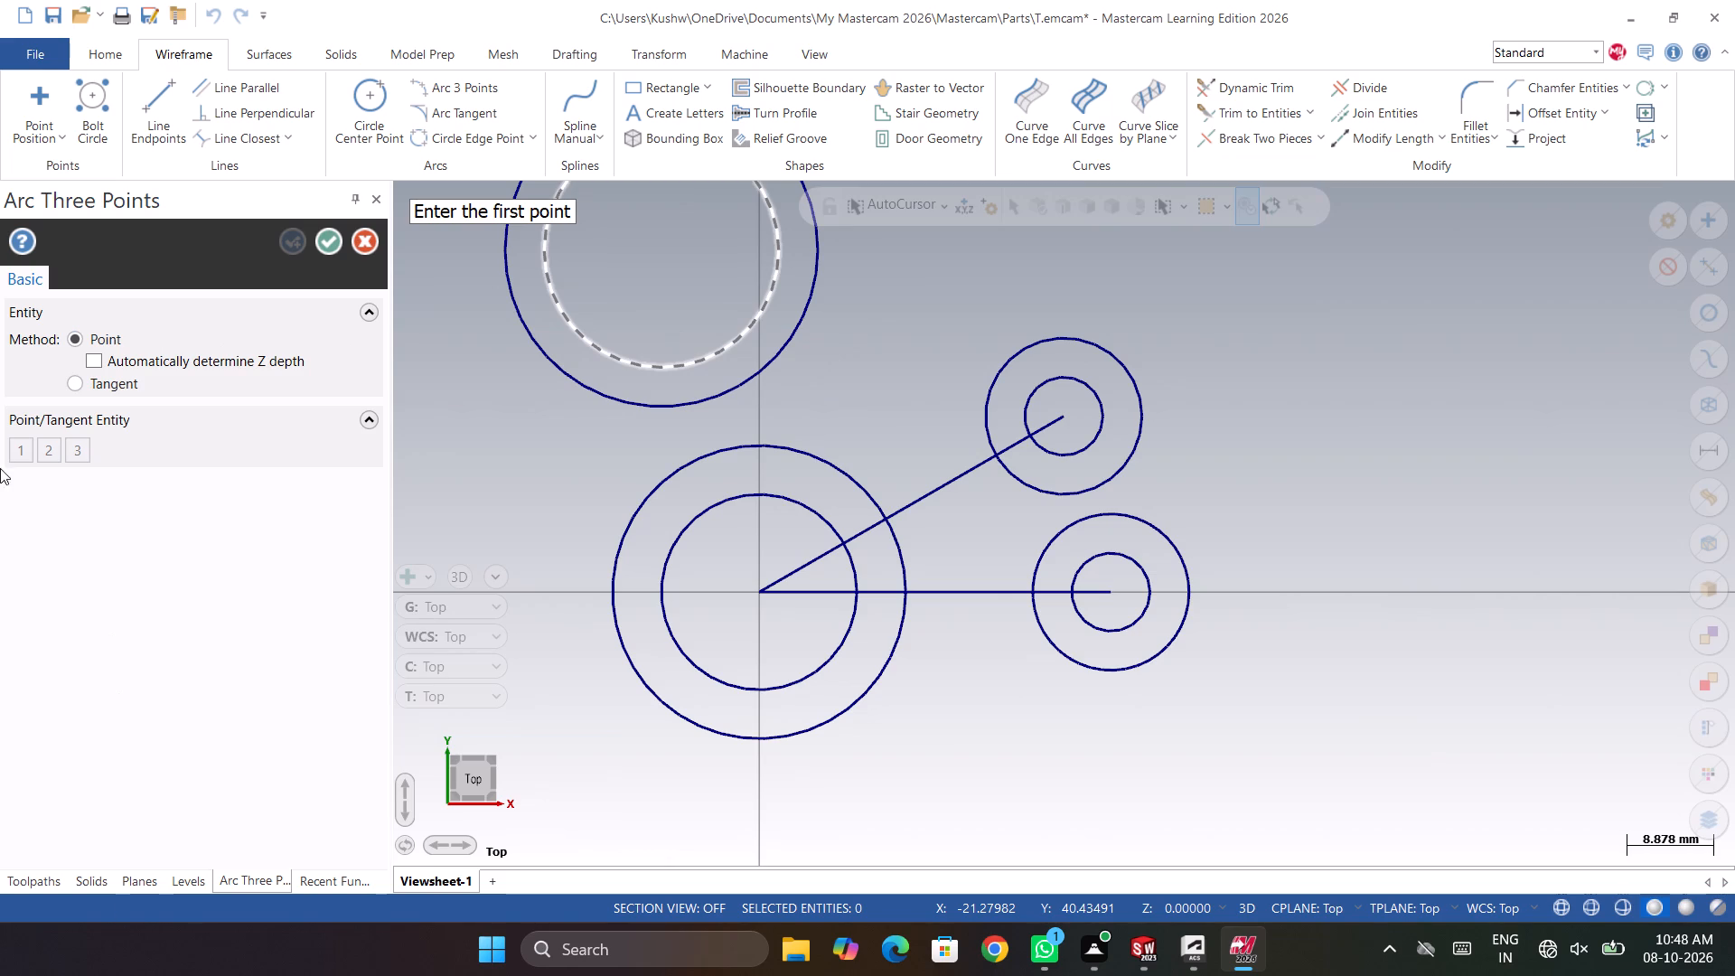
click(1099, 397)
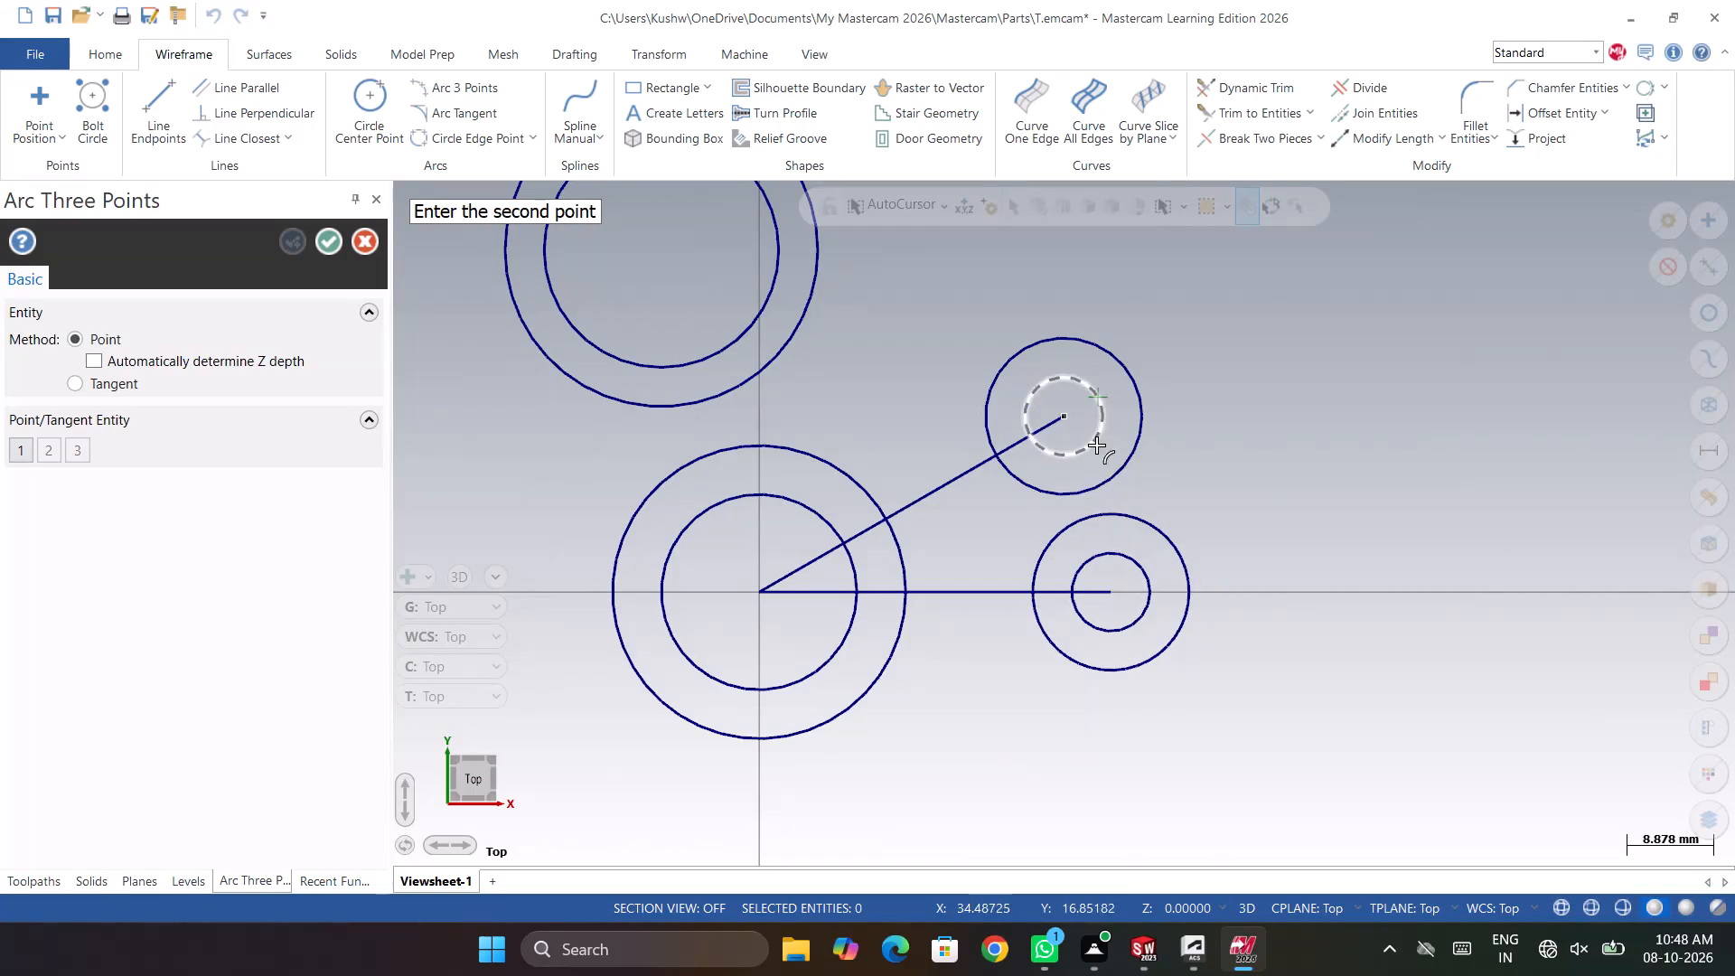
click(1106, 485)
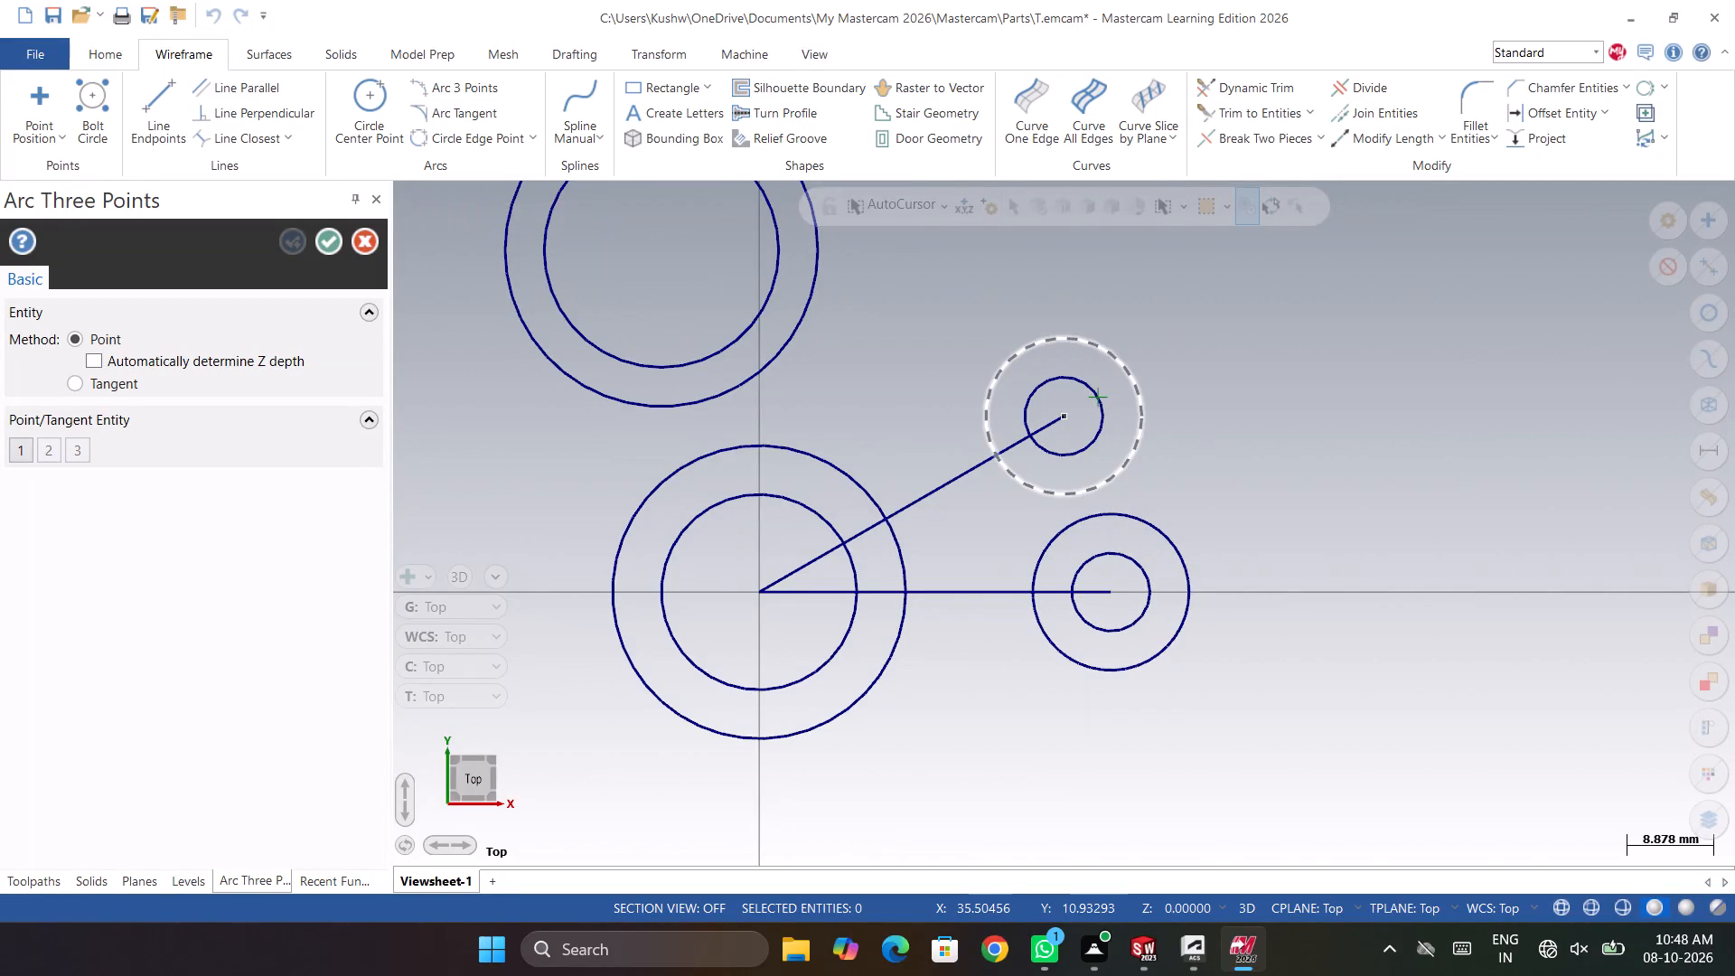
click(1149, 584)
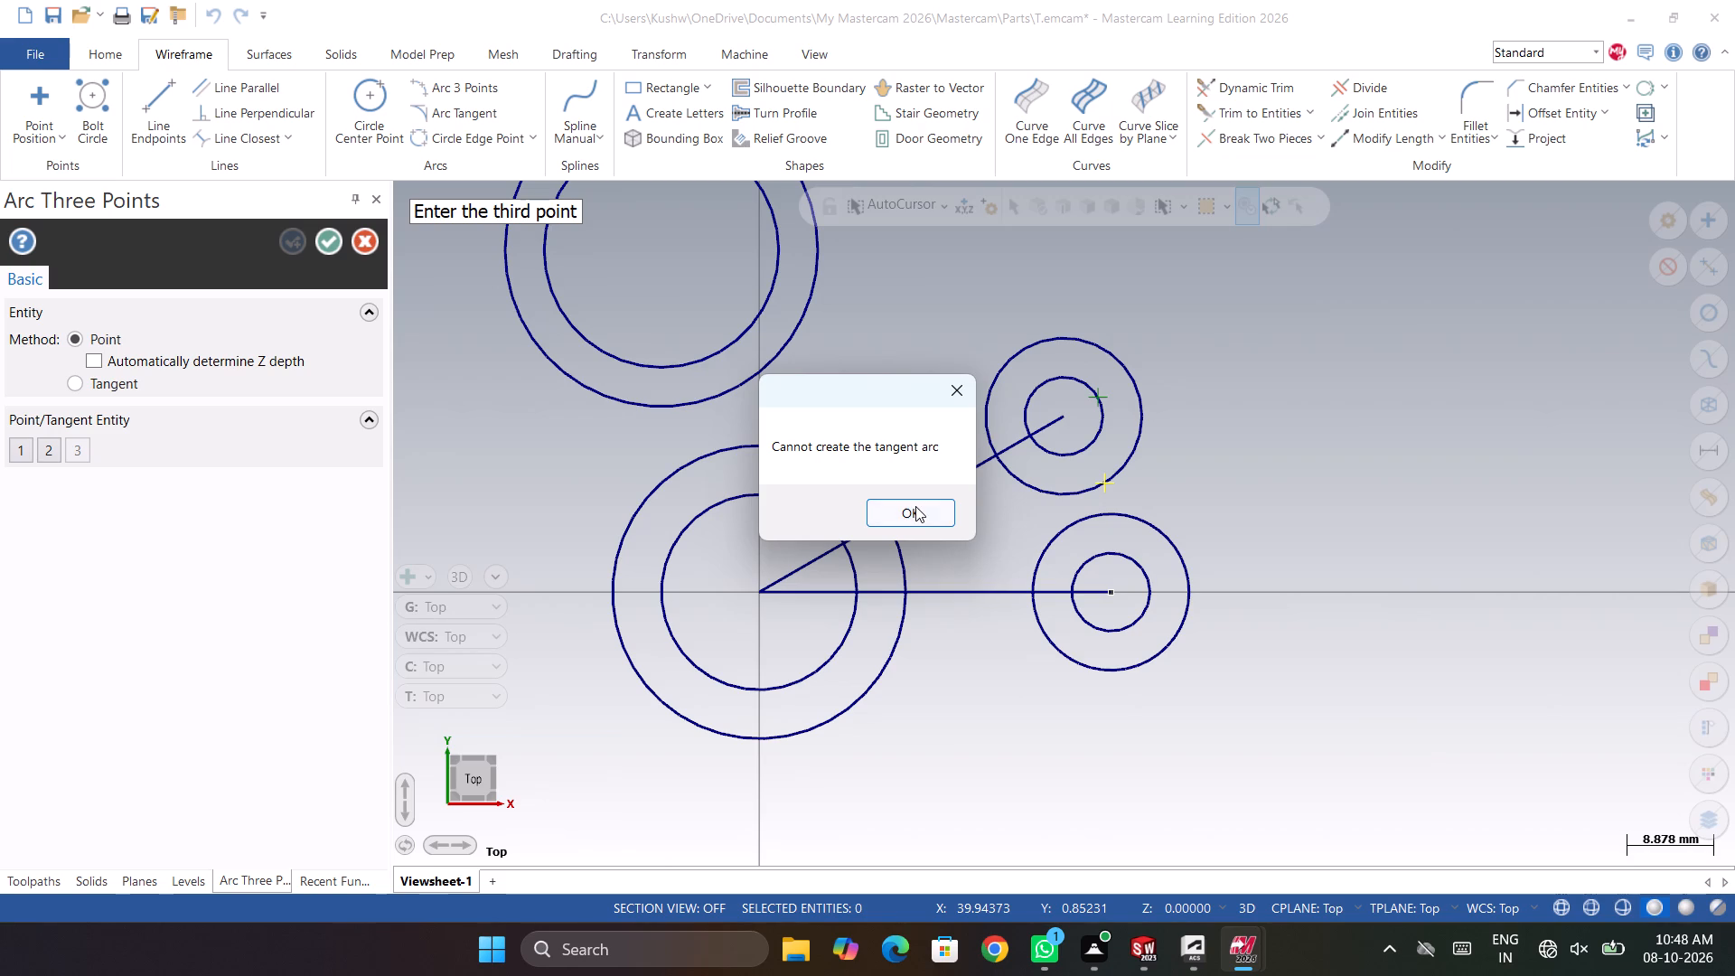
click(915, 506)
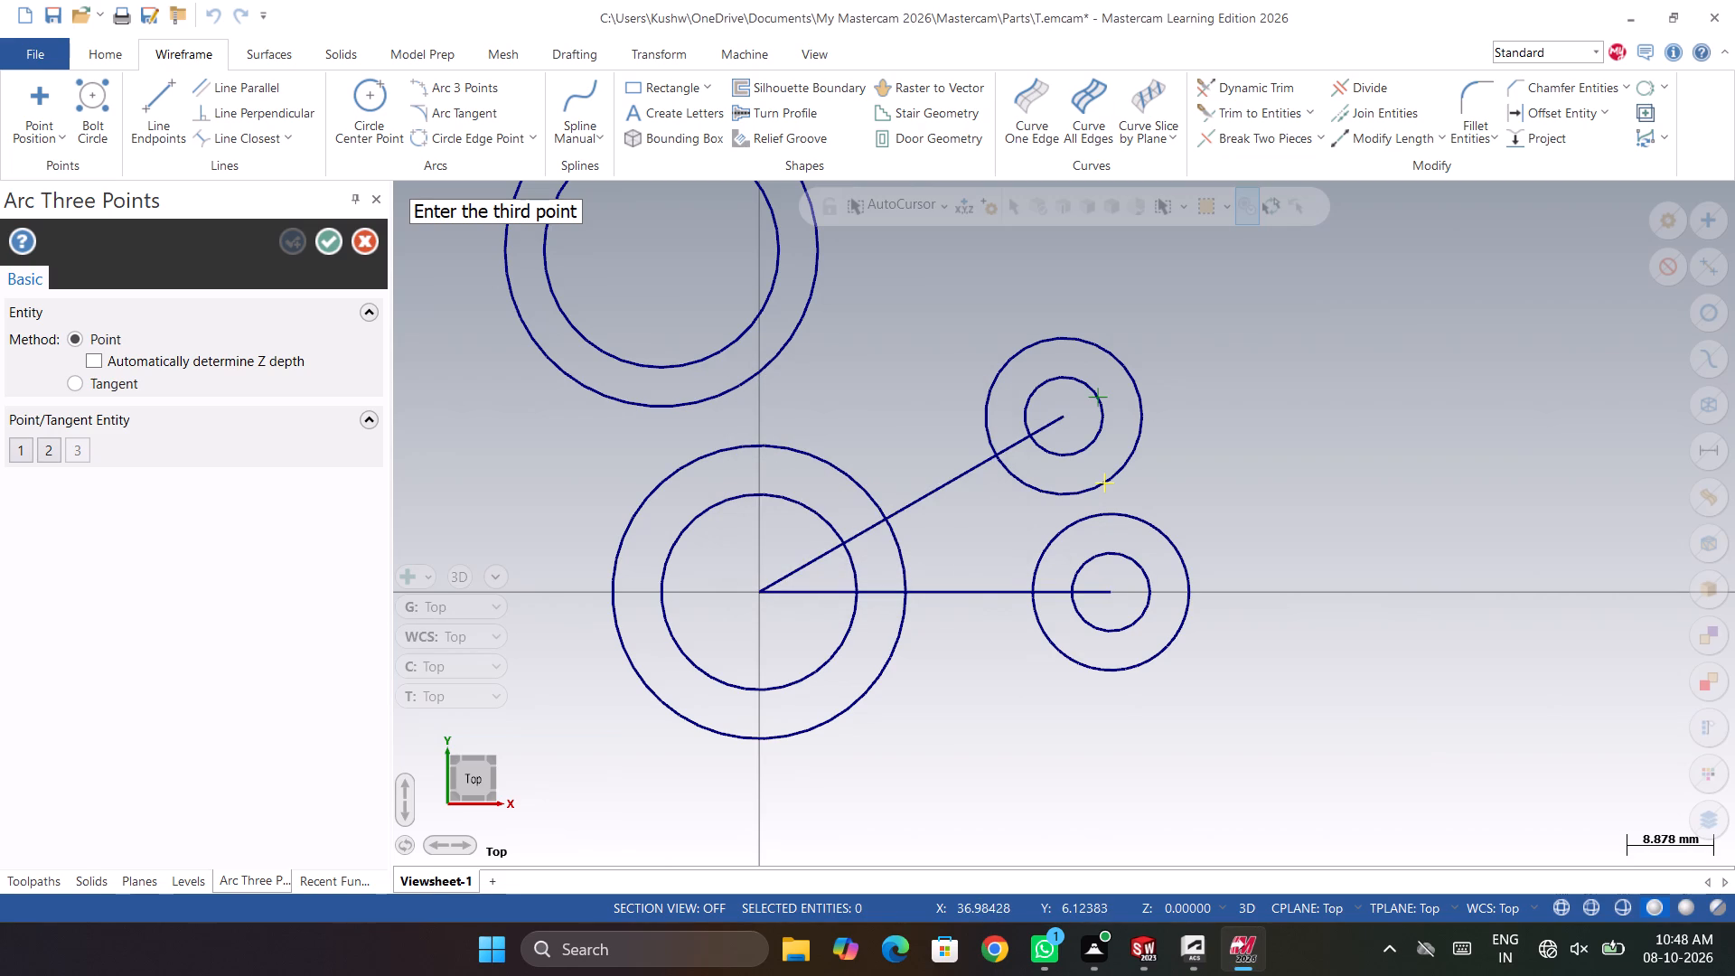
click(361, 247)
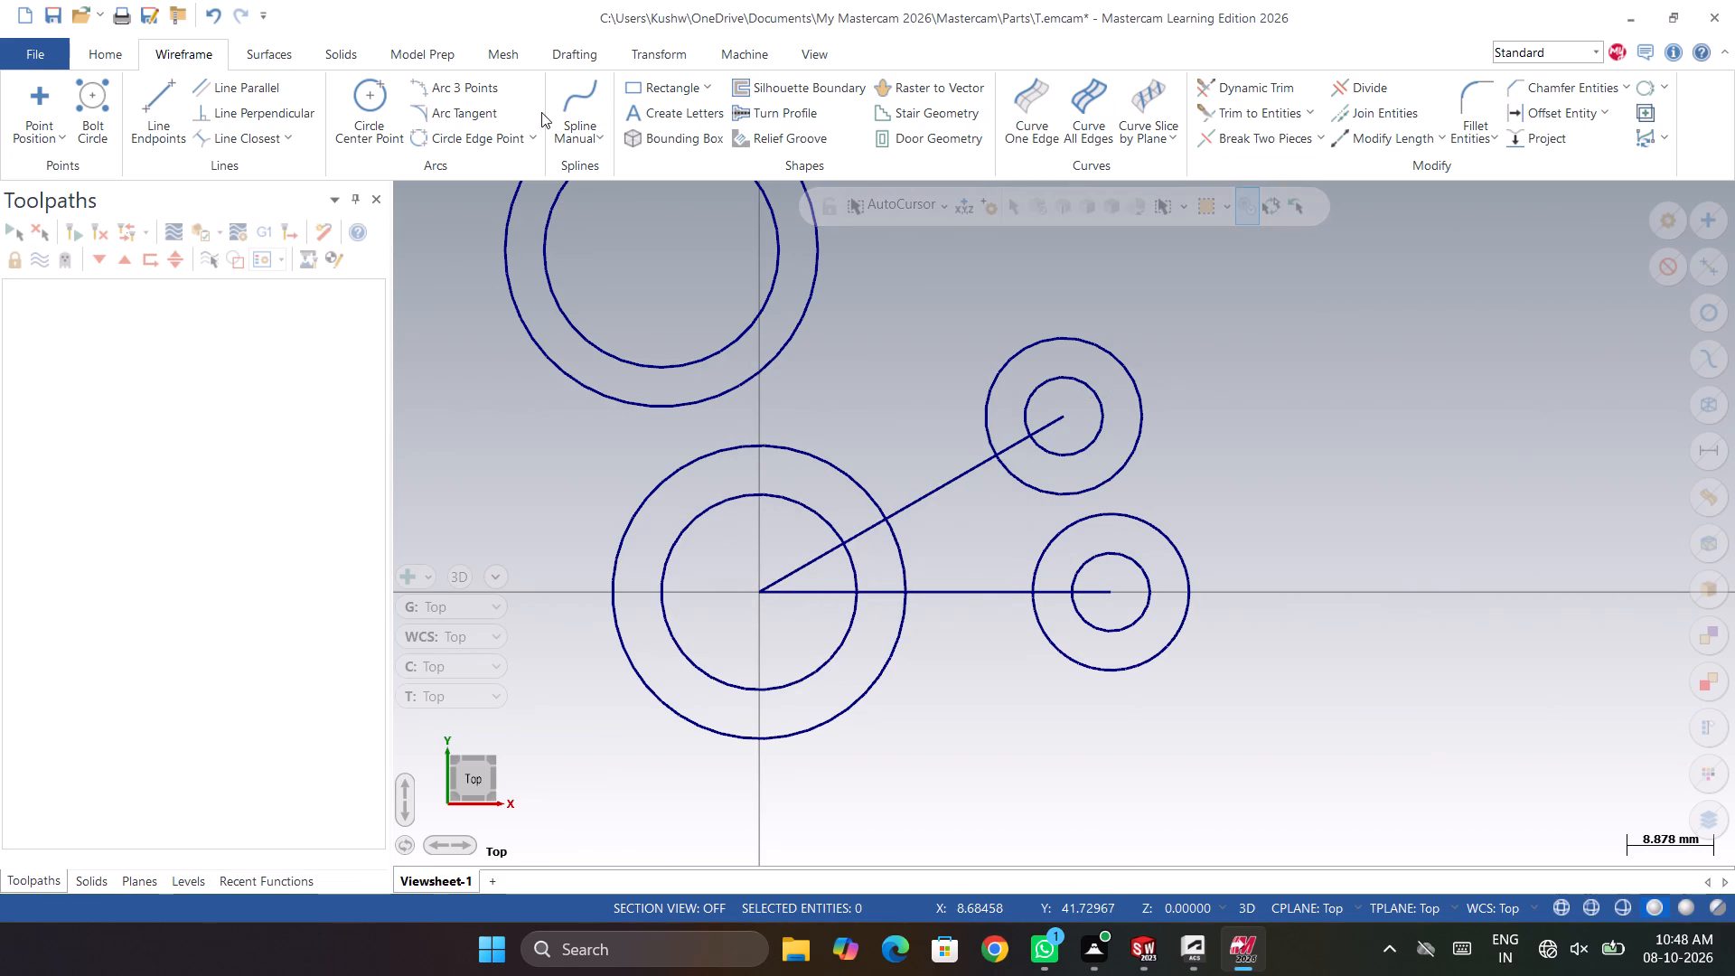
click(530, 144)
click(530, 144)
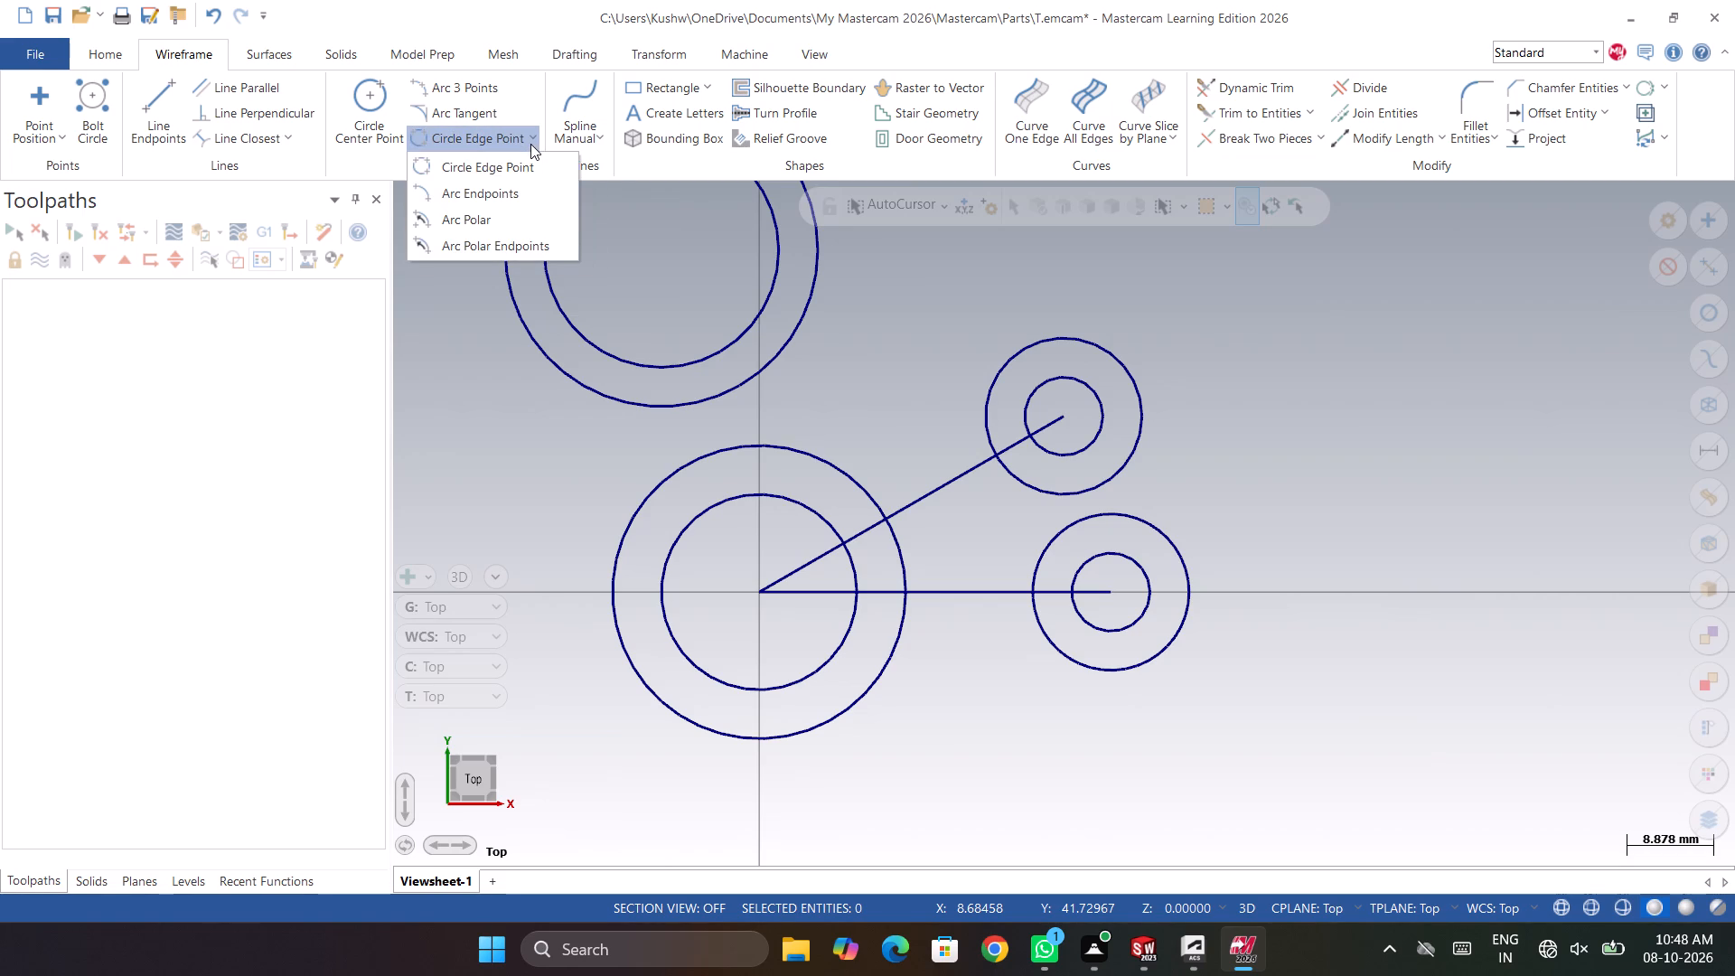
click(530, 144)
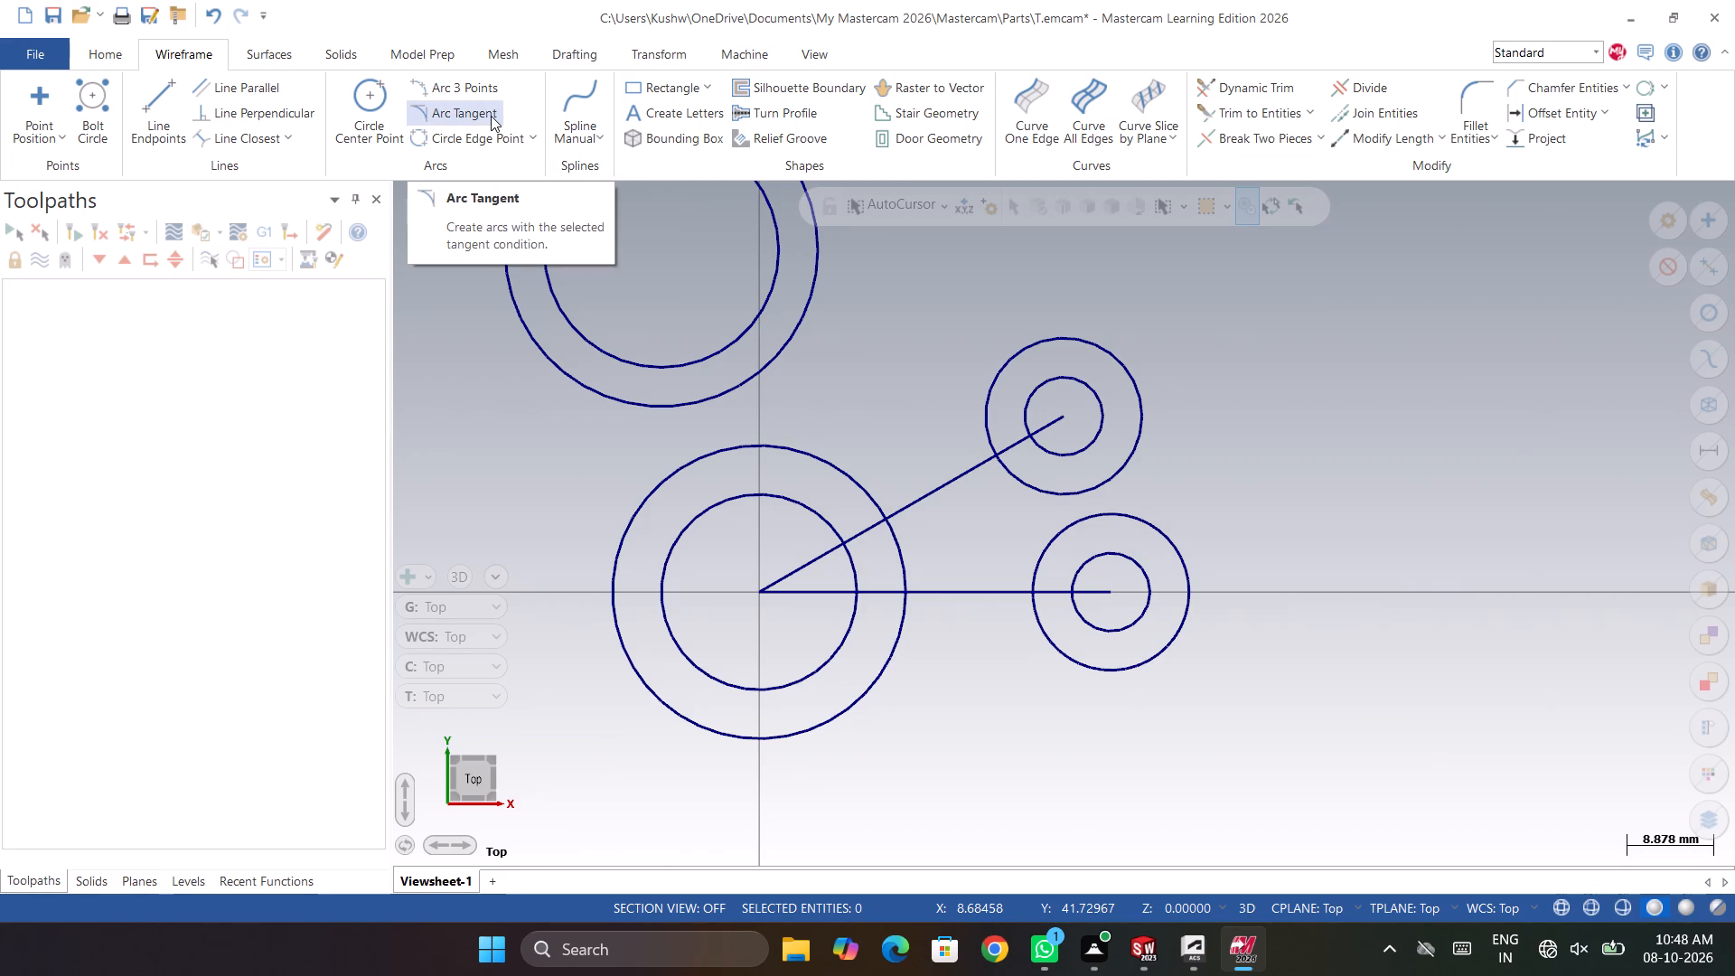
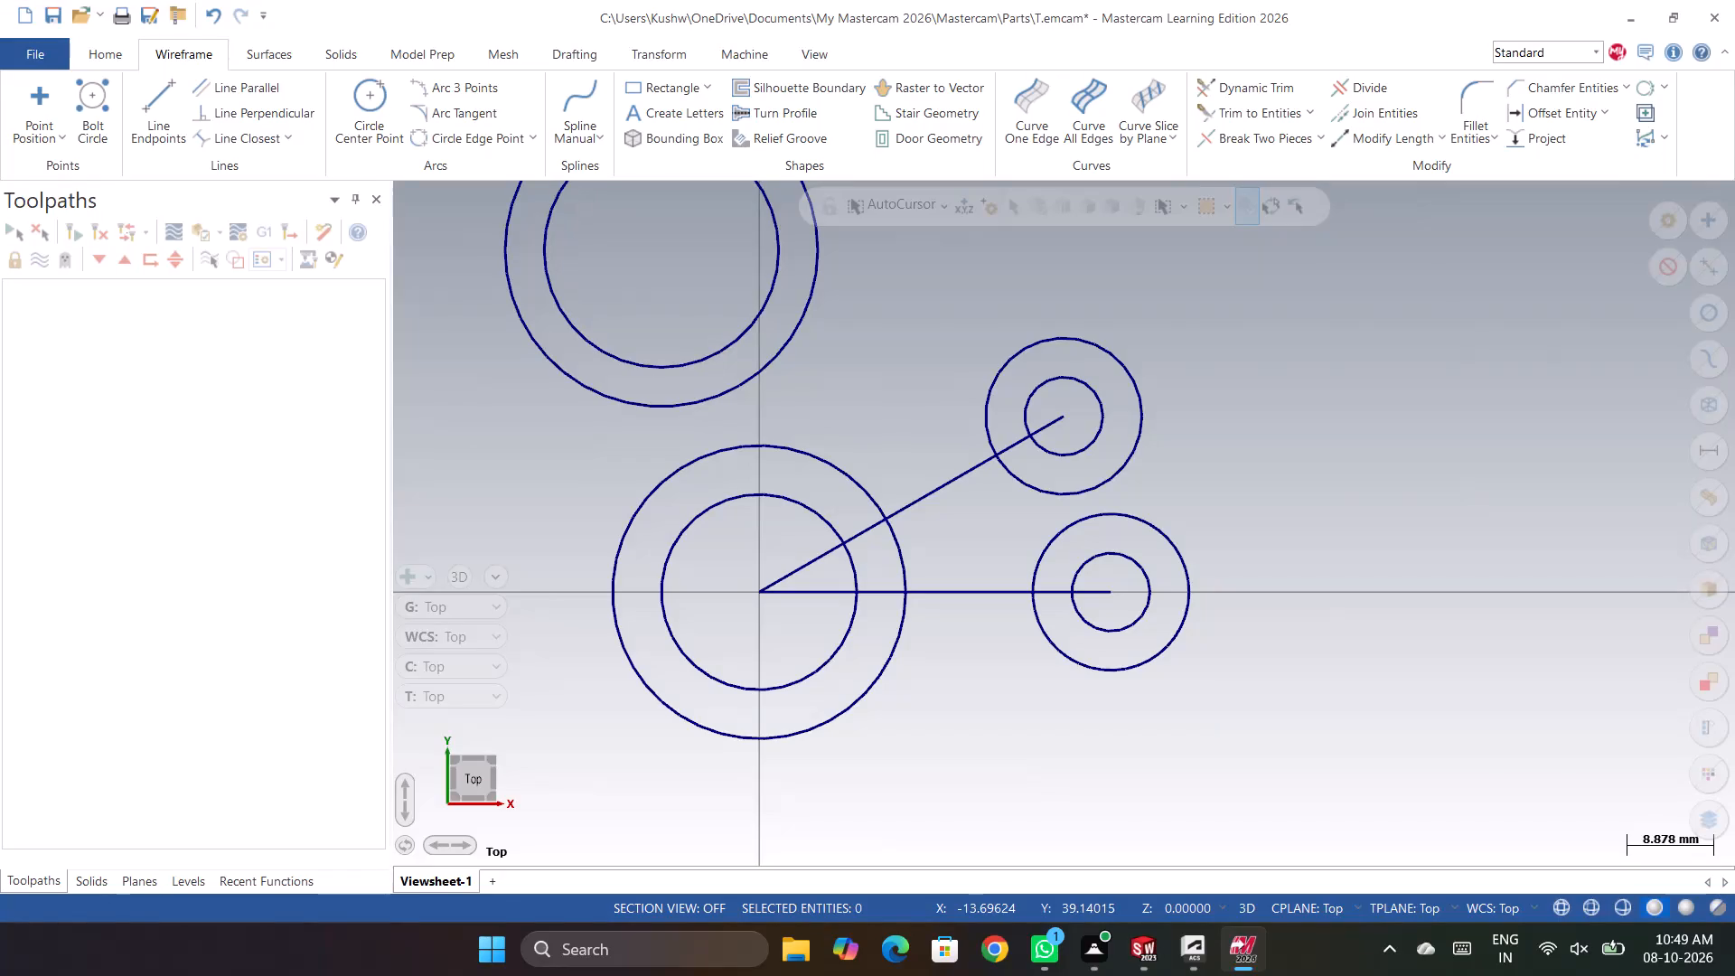
Draw a 50 mm radius Arc Tangent, Arc two entities method, joining the two 8 mm radius circles on the side away from the origin.
click(429, 117)
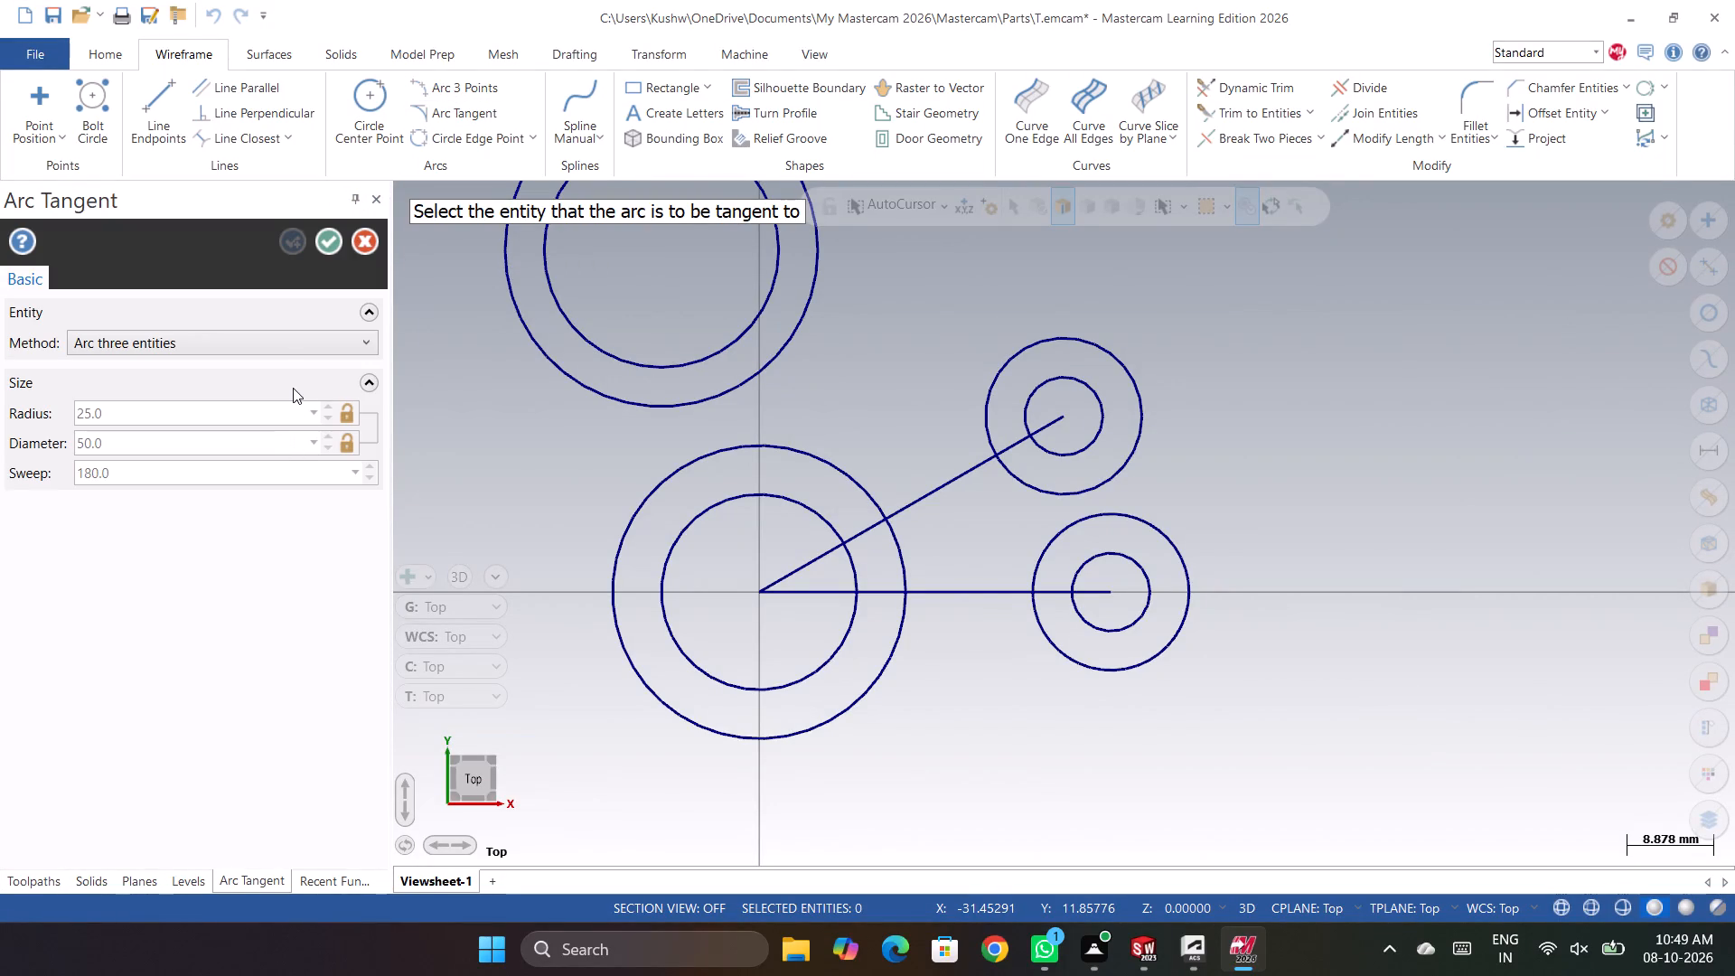
click(278, 337)
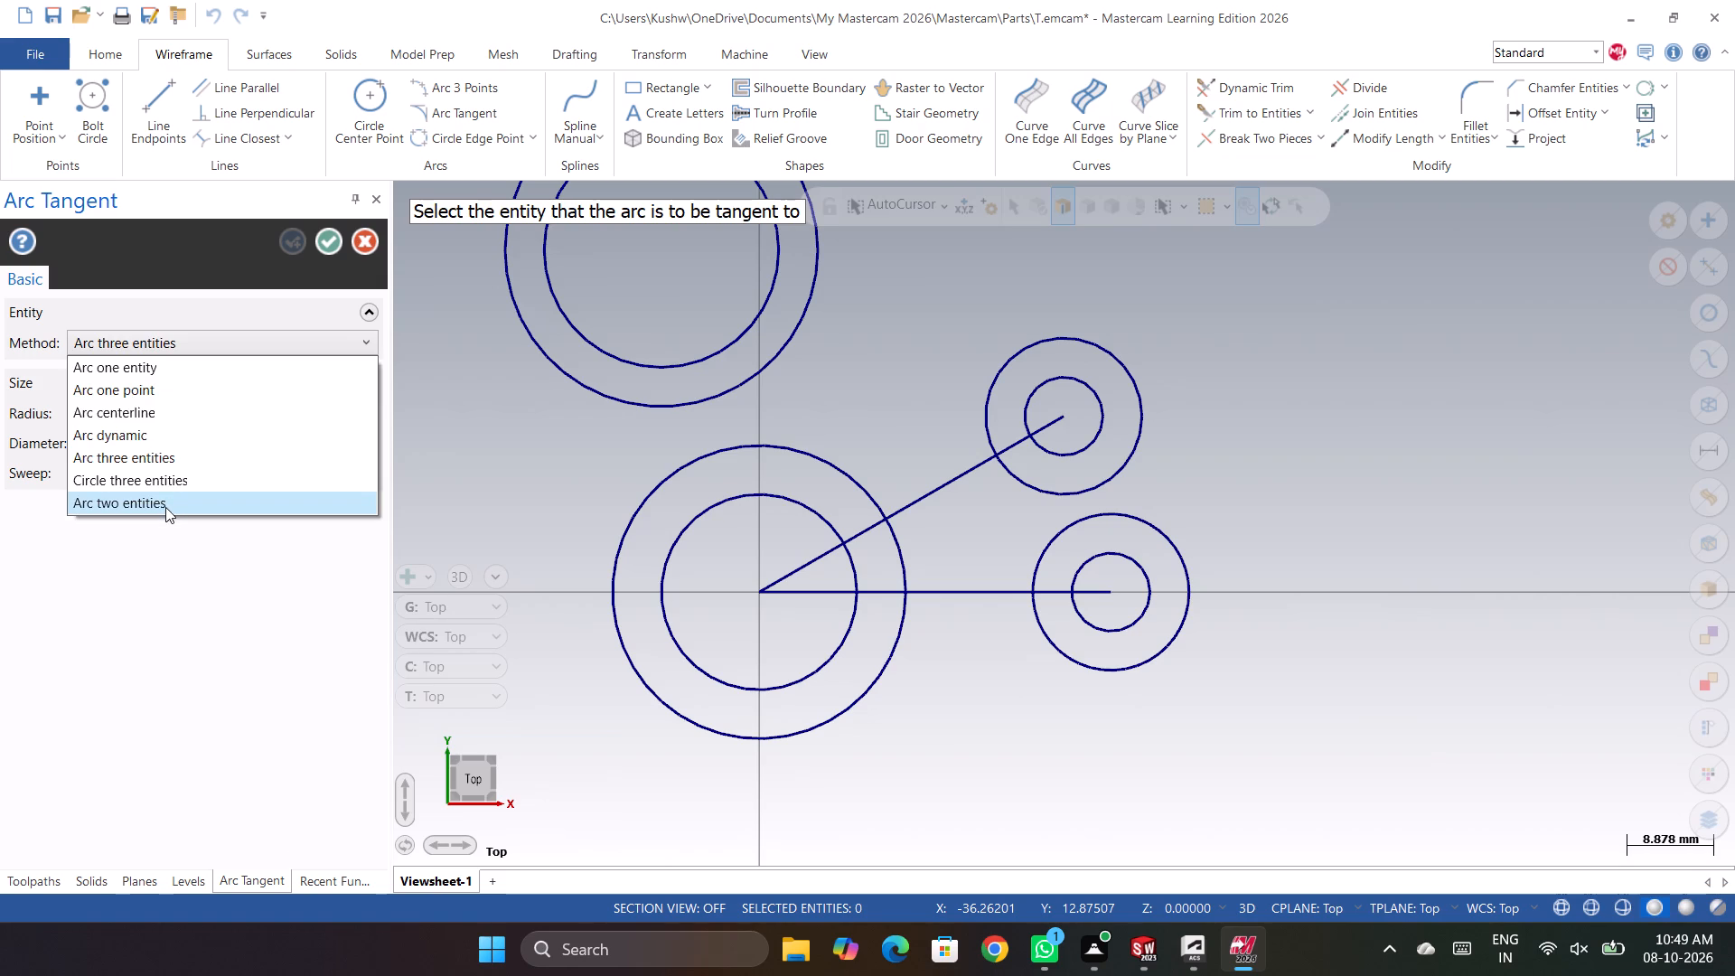
click(165, 507)
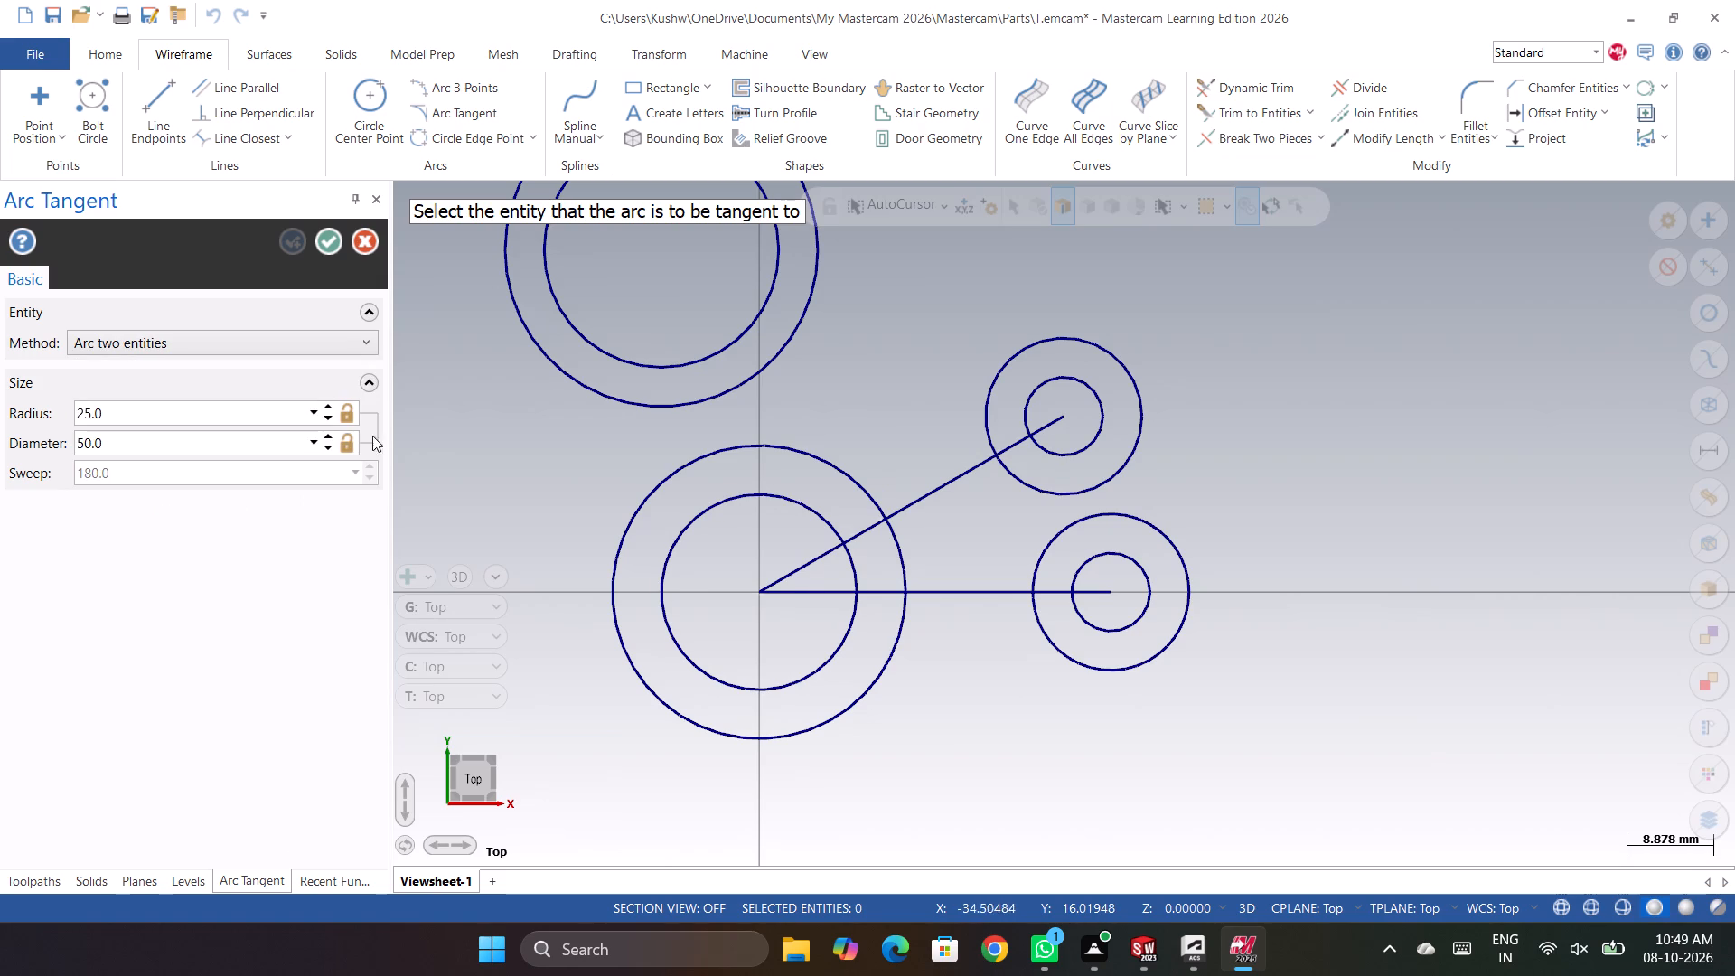
click(255, 411)
text(50)
key(Return)
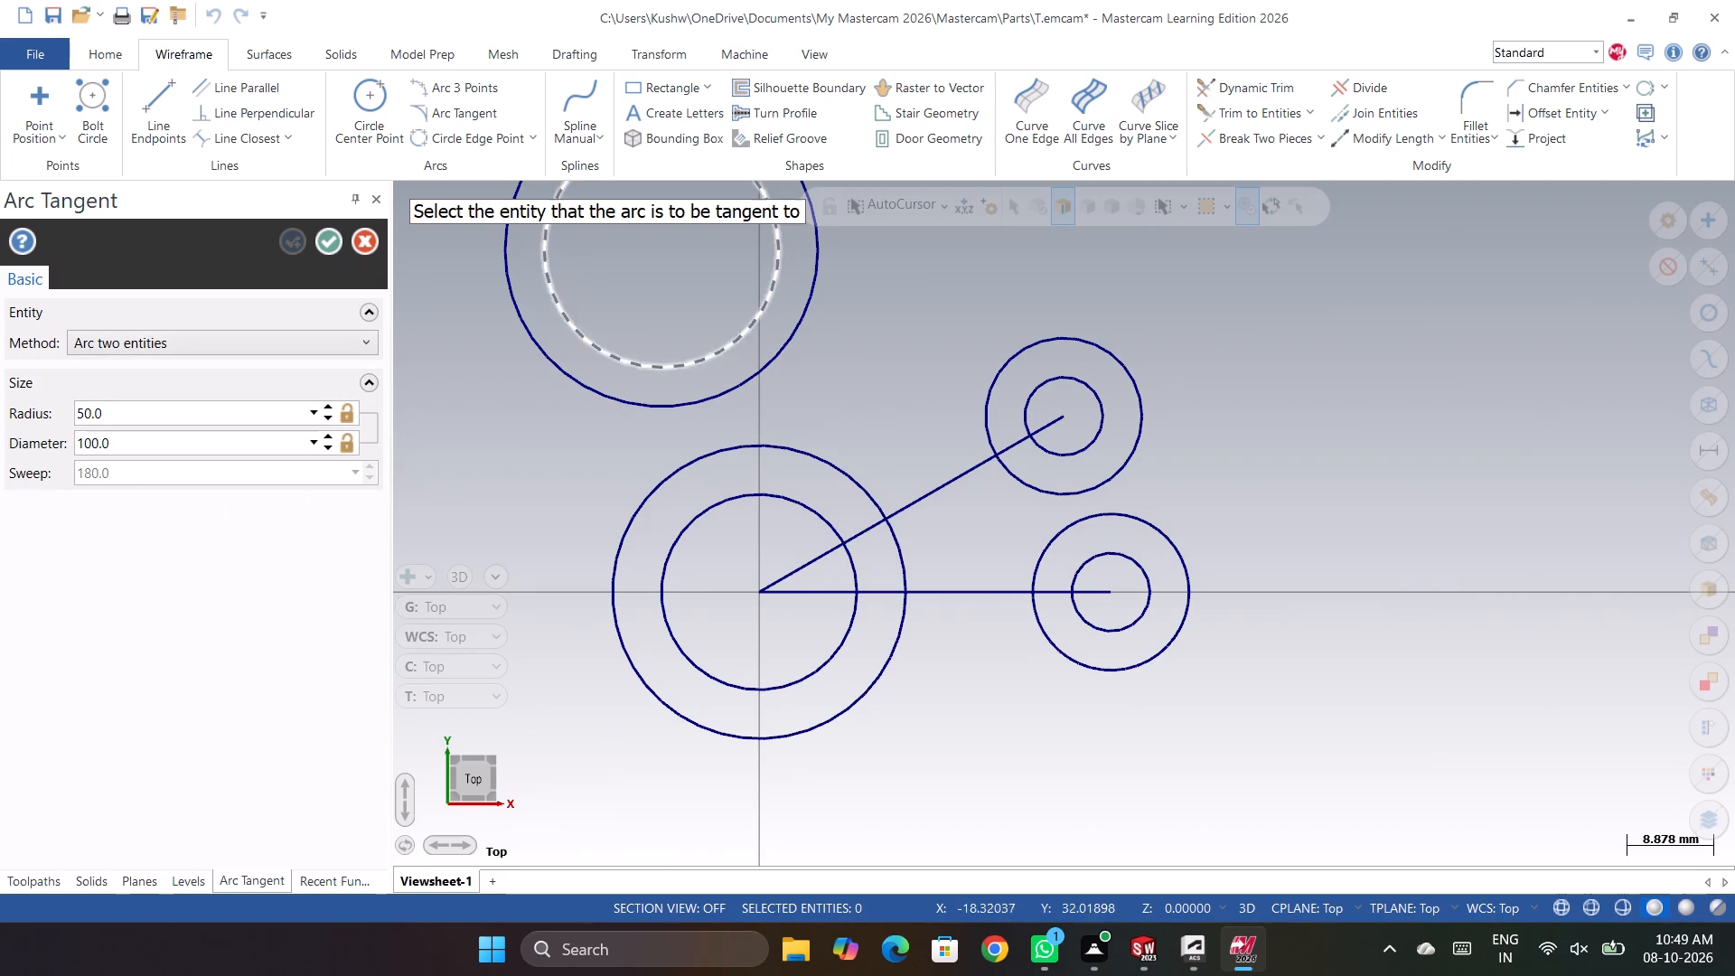
click(1134, 375)
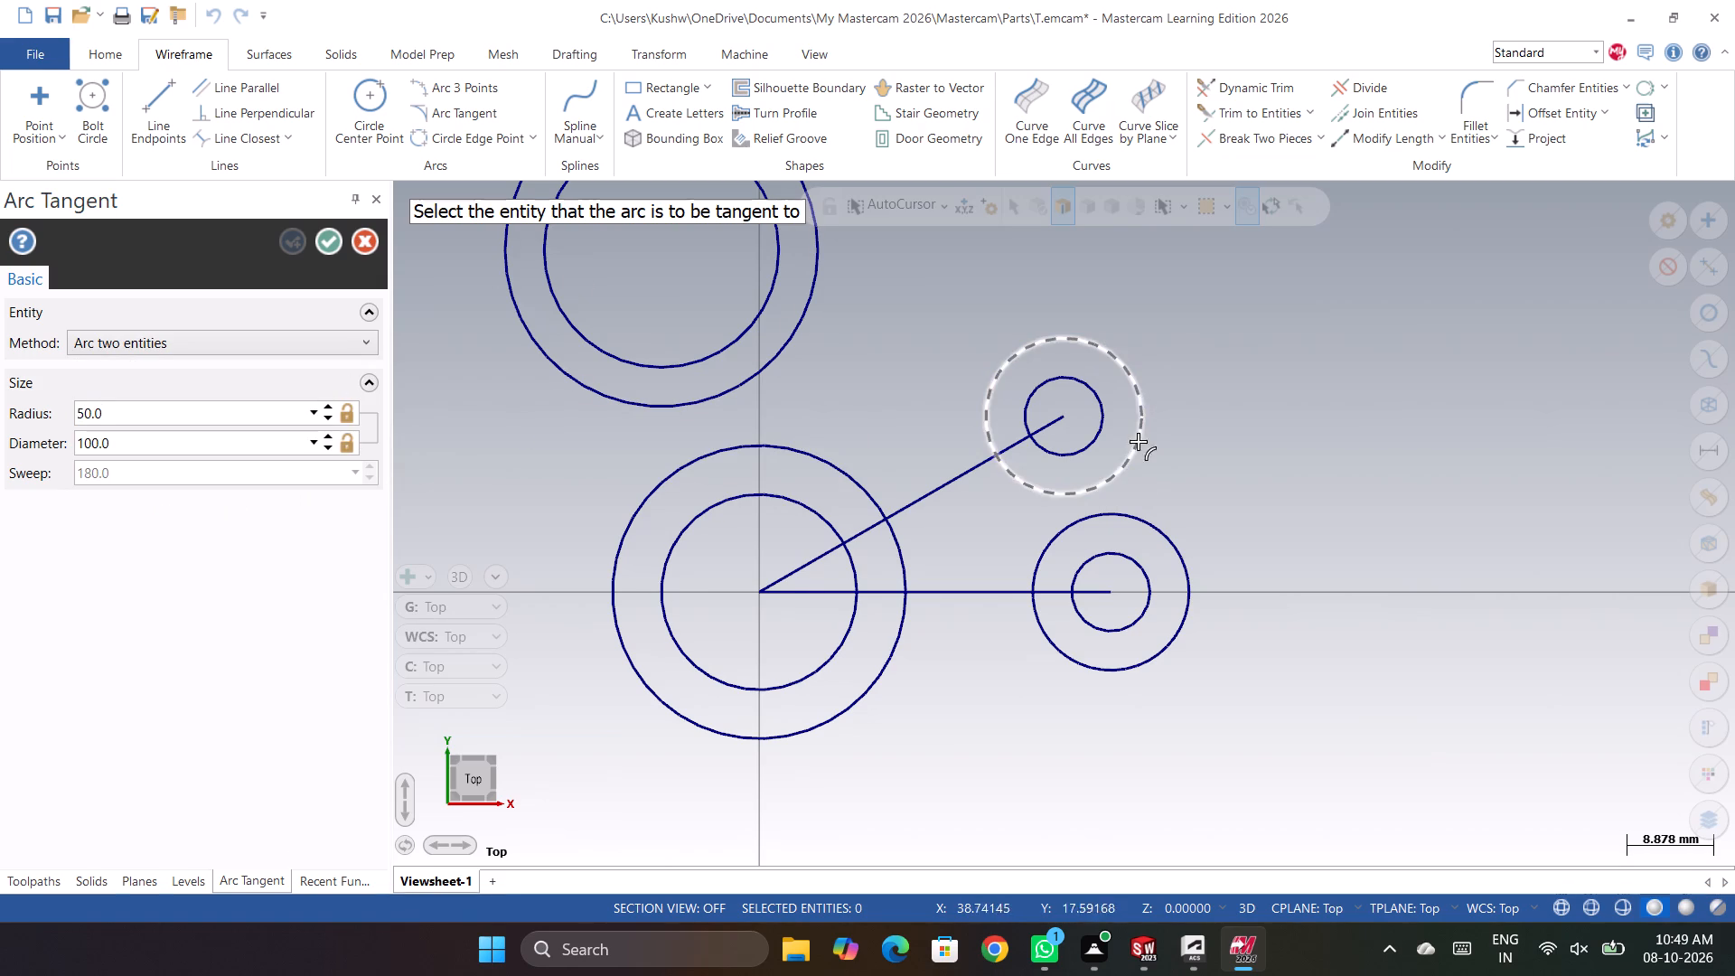
click(1162, 539)
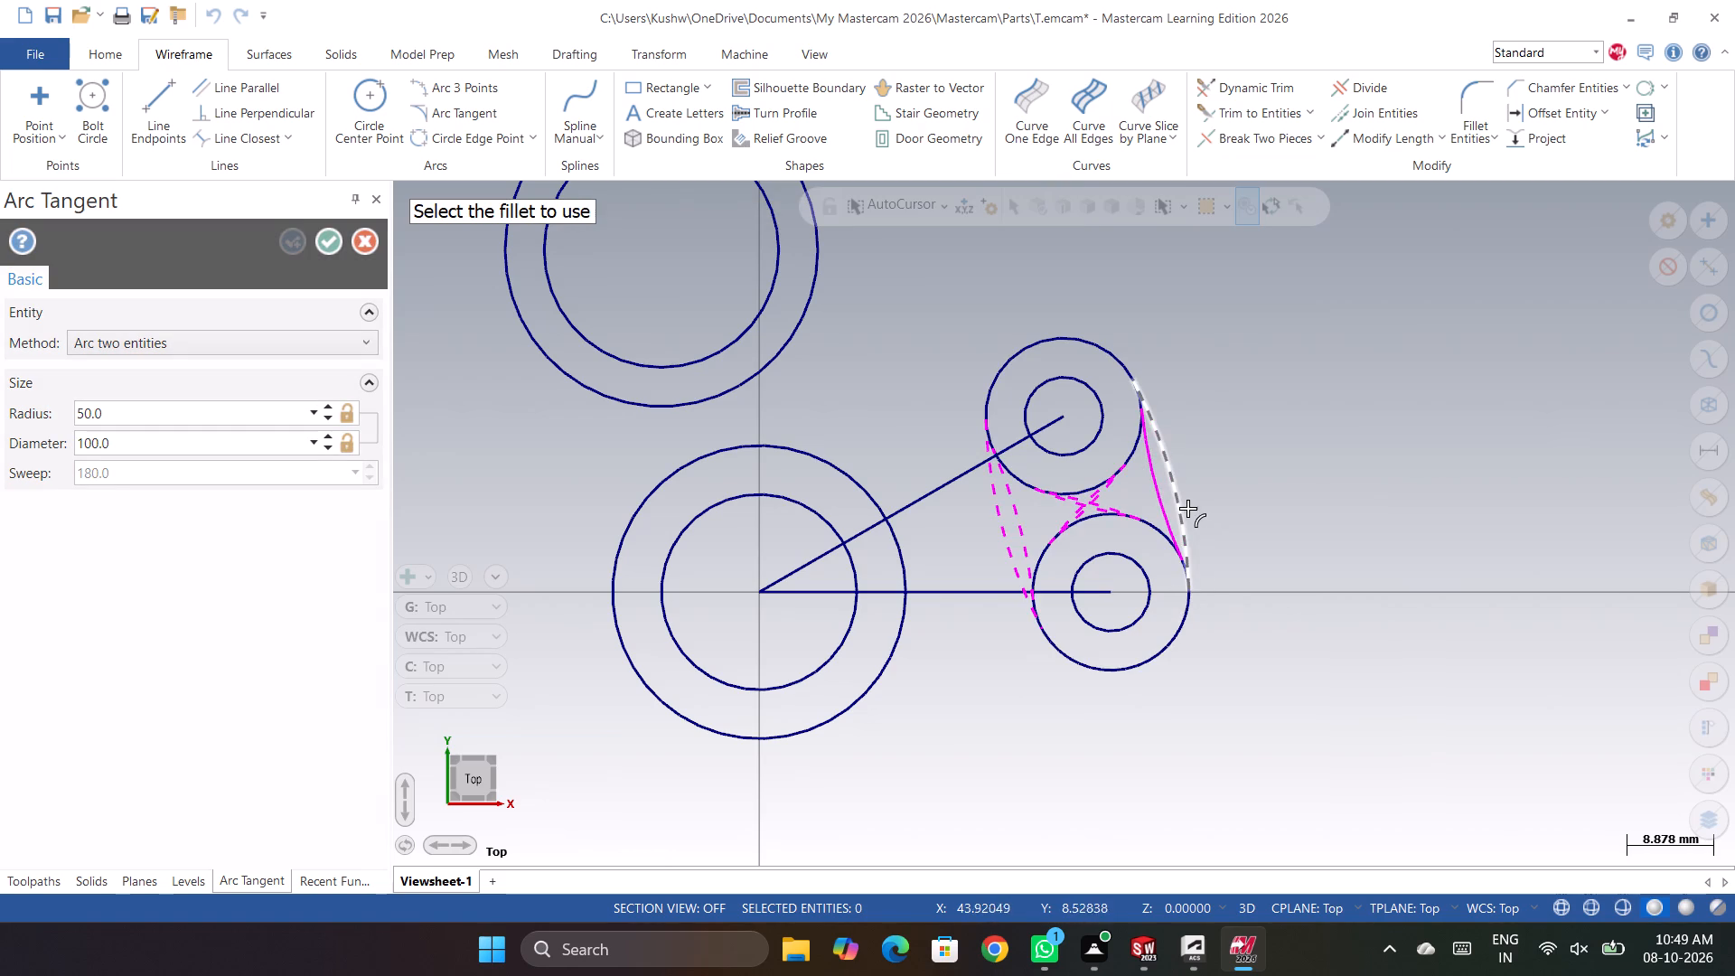
click(1177, 501)
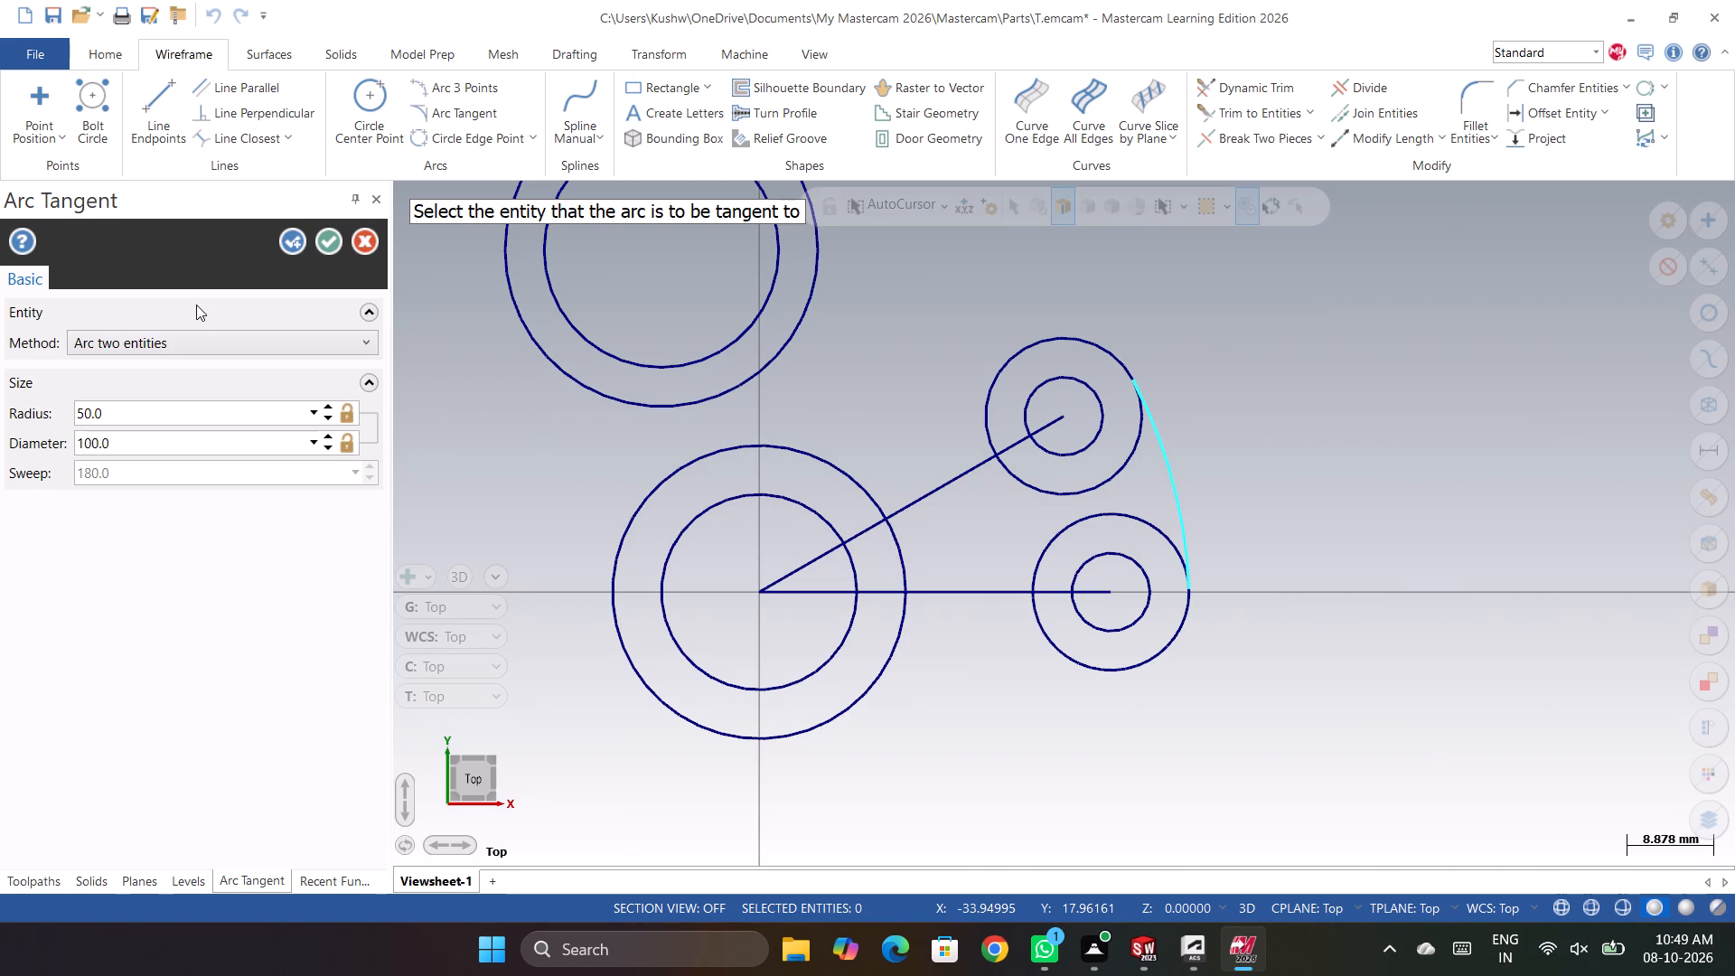
click(324, 245)
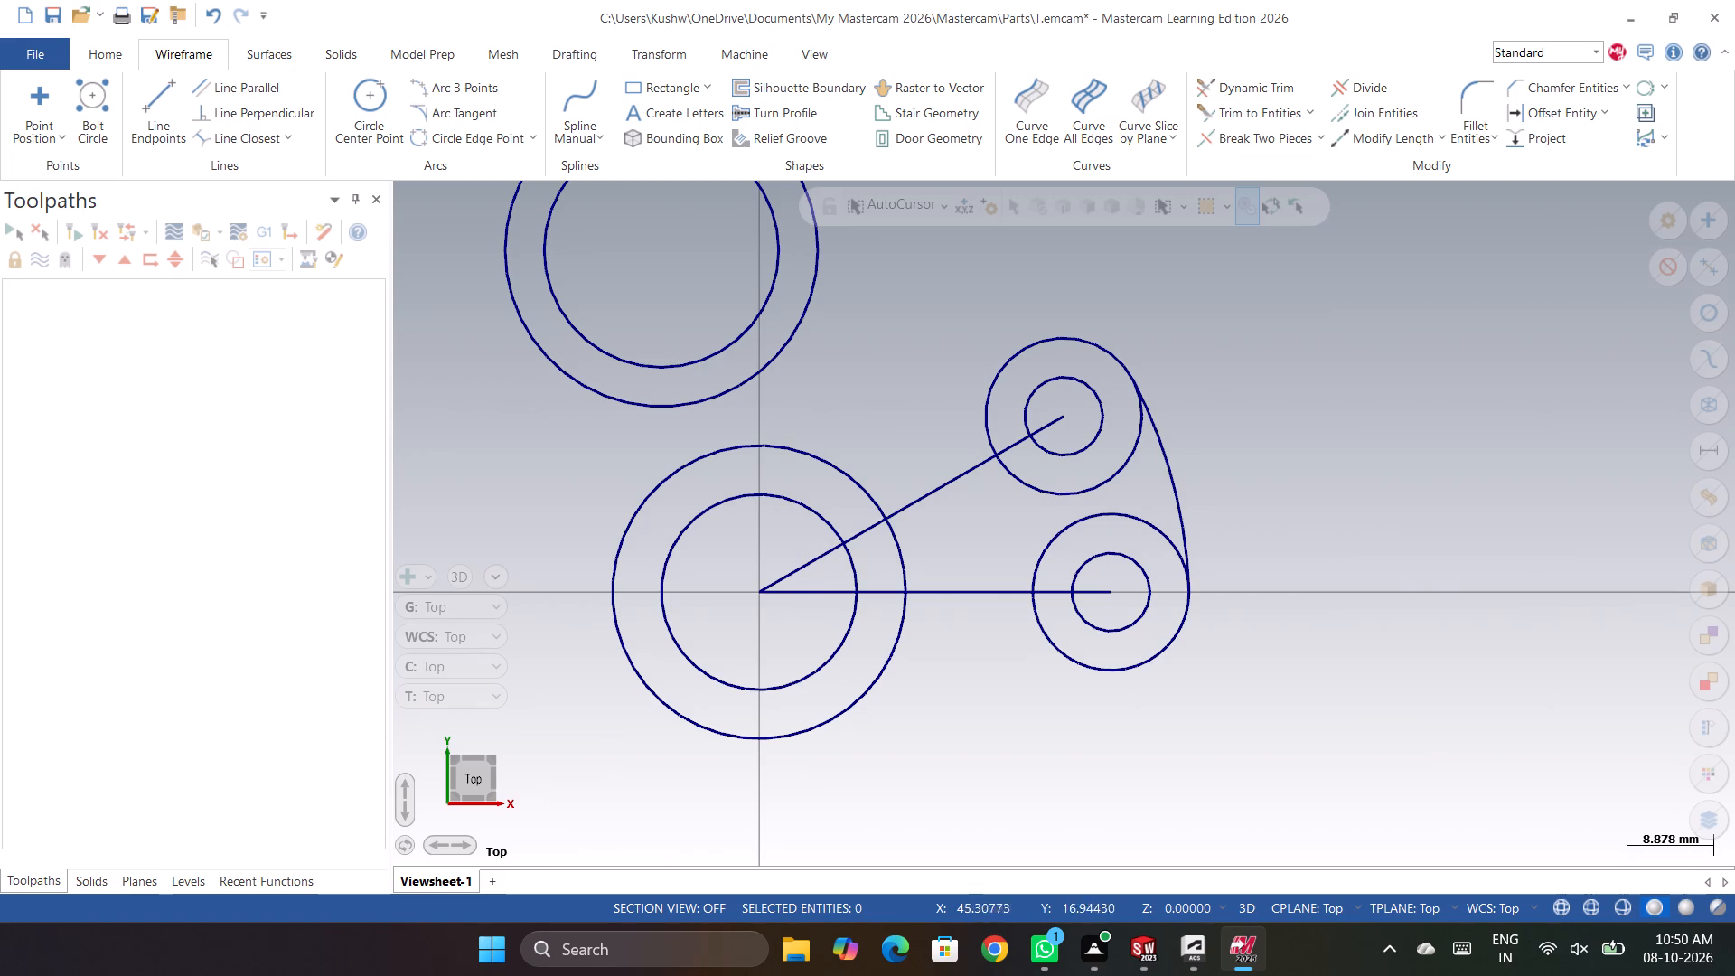
Draw a second 50 mm radius tangent arc joining the two 8 mm radius circles on the side facing the origin.
click(437, 108)
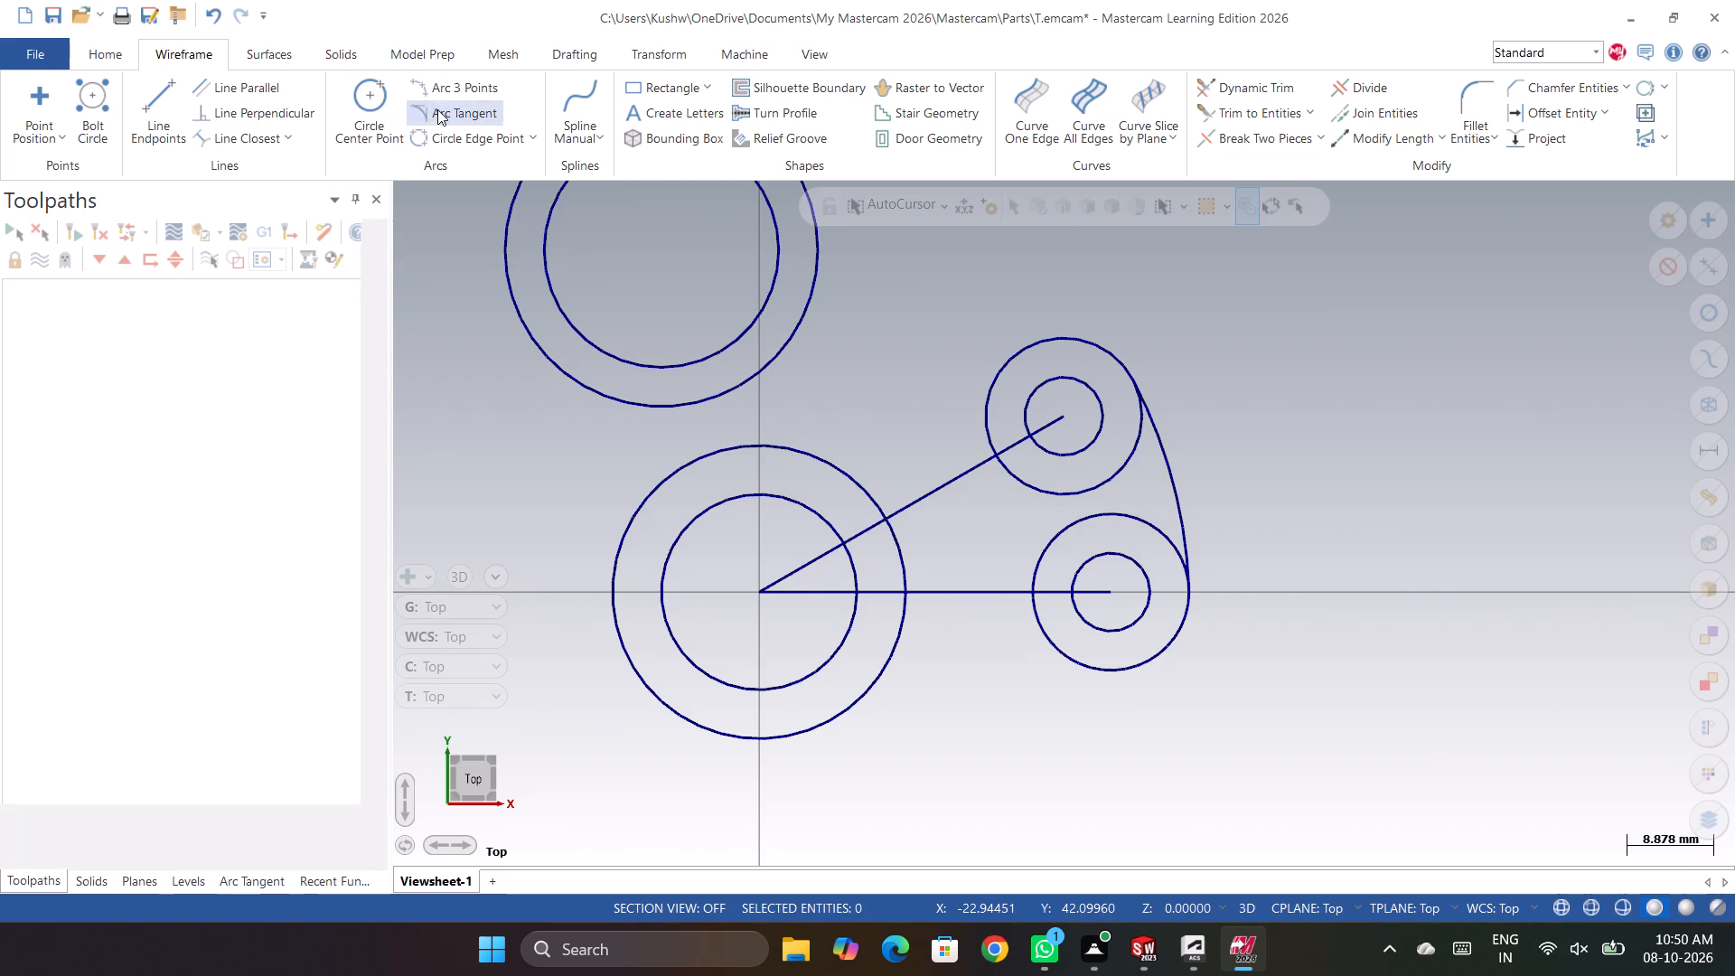
click(1048, 493)
click(1044, 548)
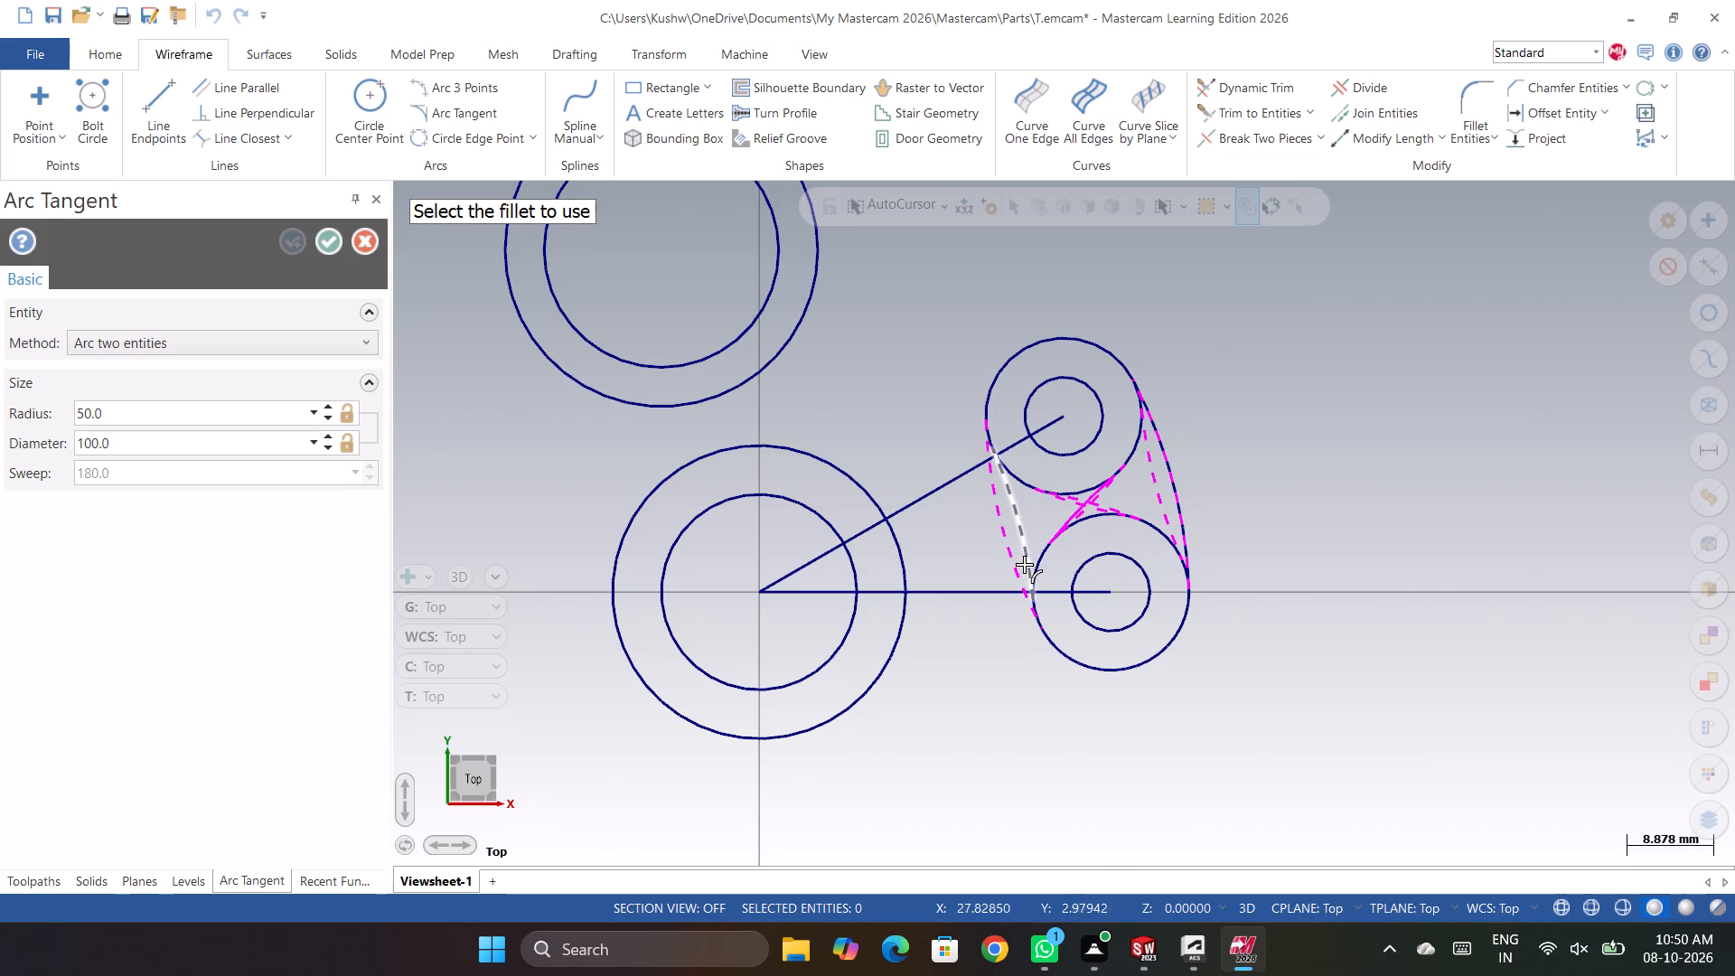
click(1020, 539)
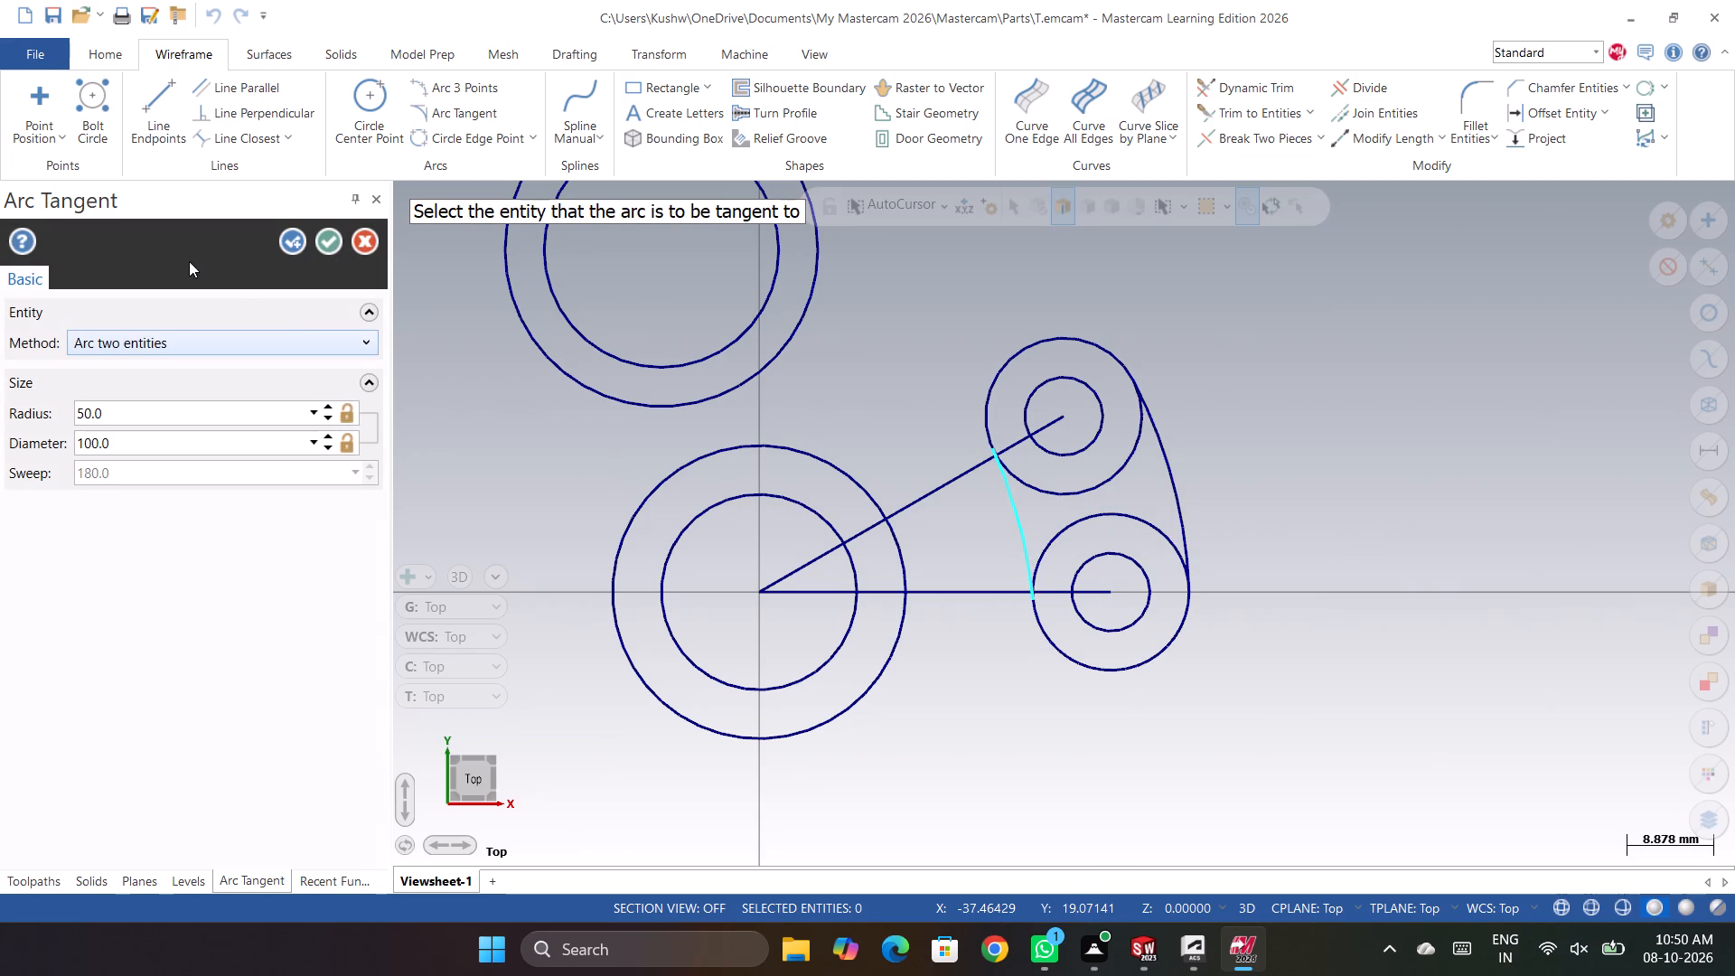
click(339, 240)
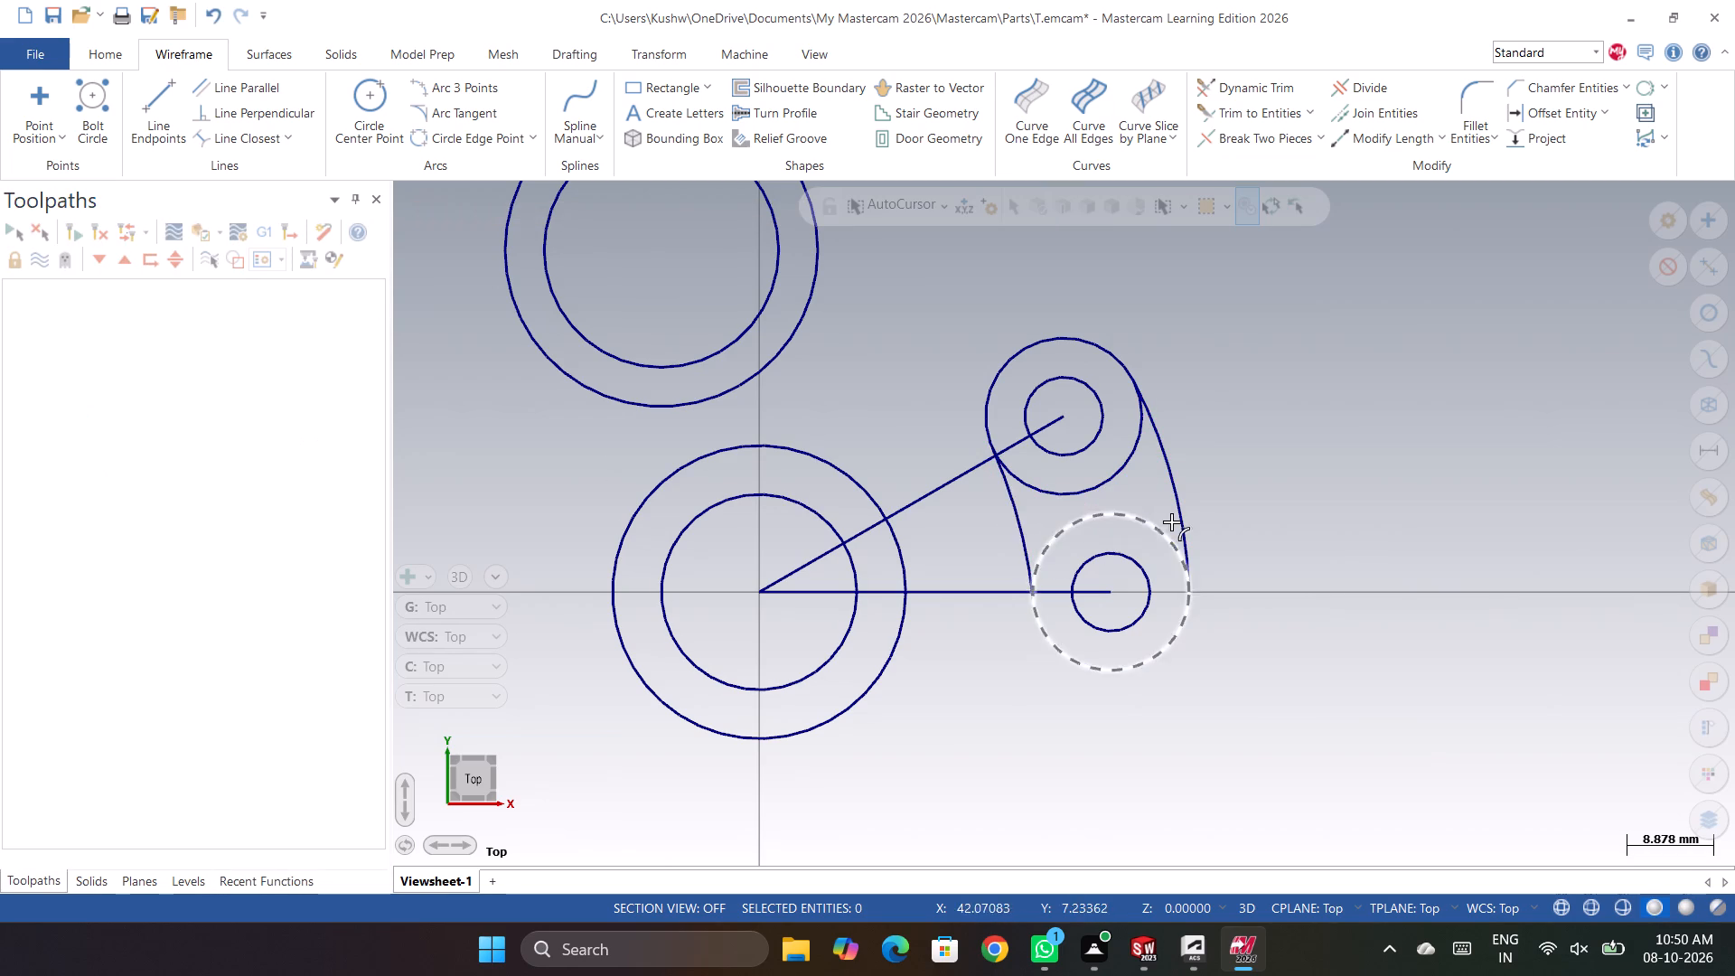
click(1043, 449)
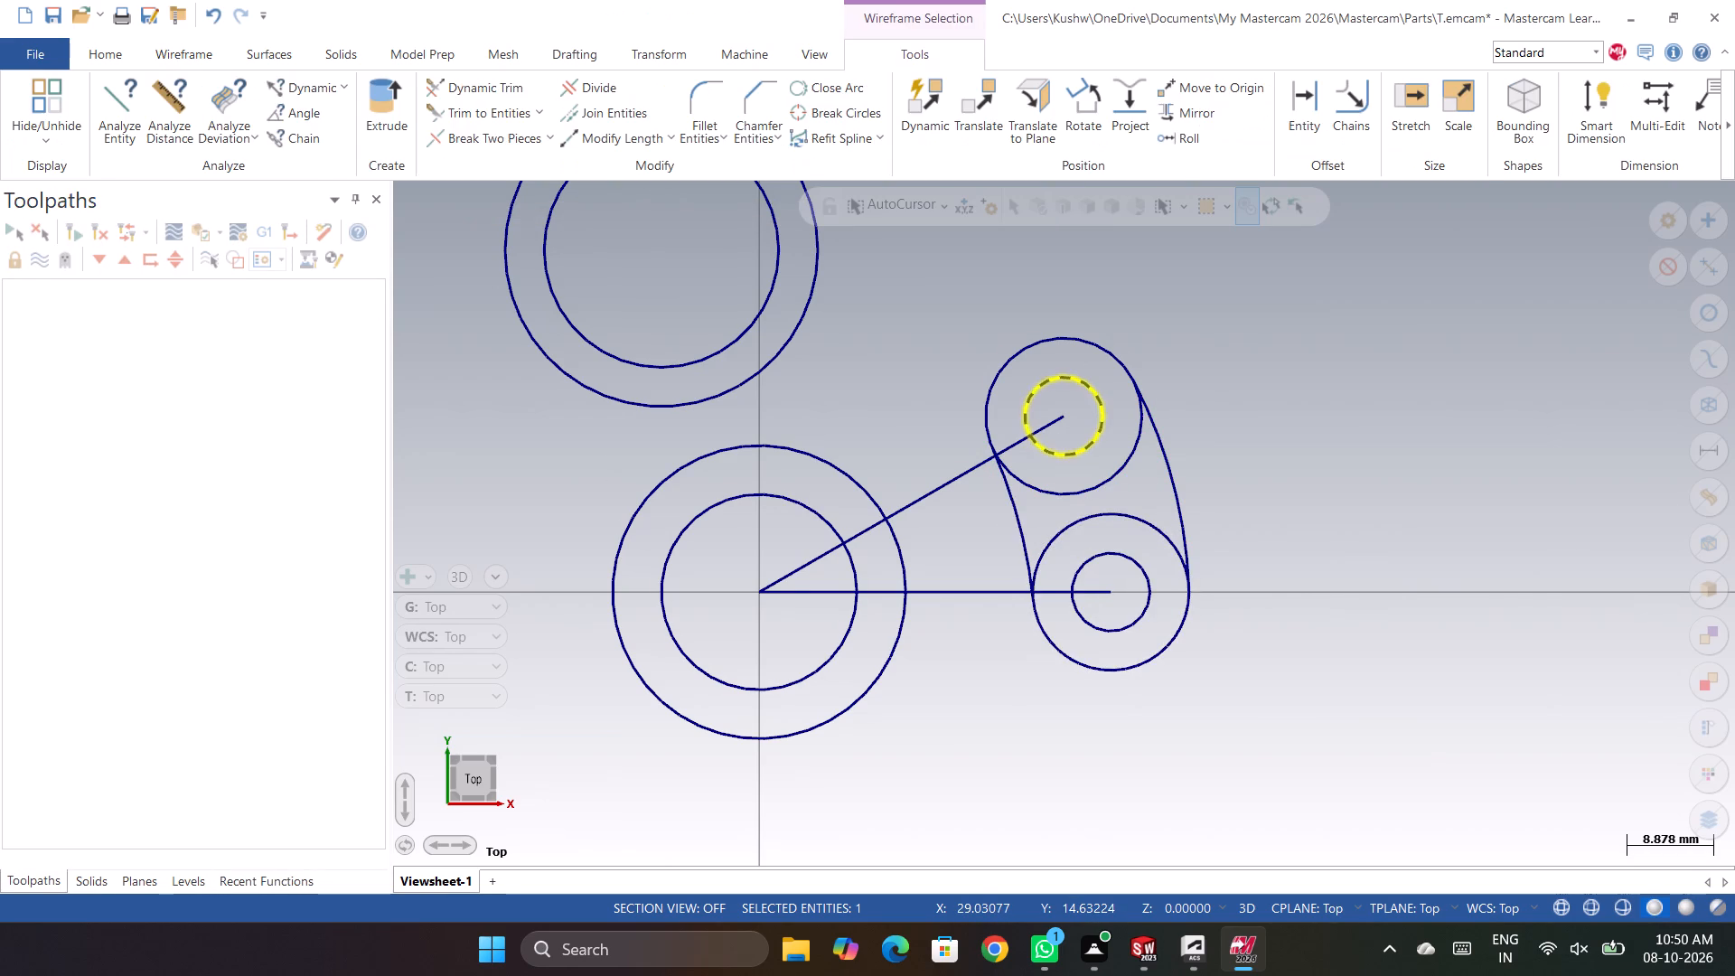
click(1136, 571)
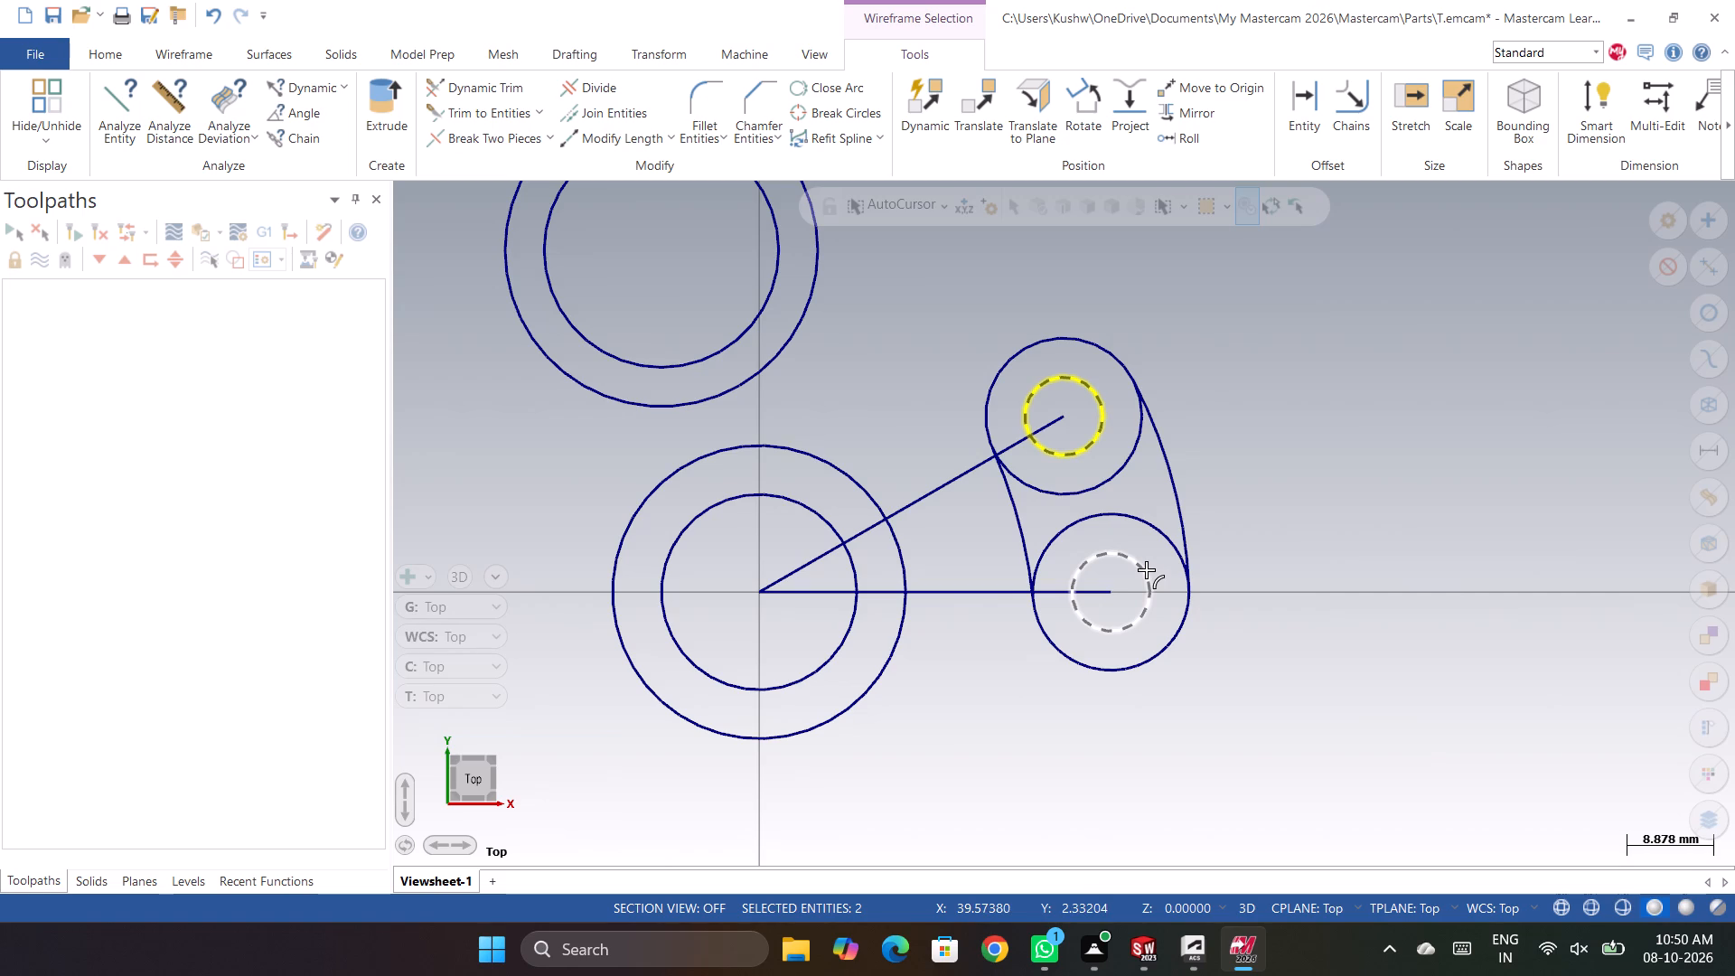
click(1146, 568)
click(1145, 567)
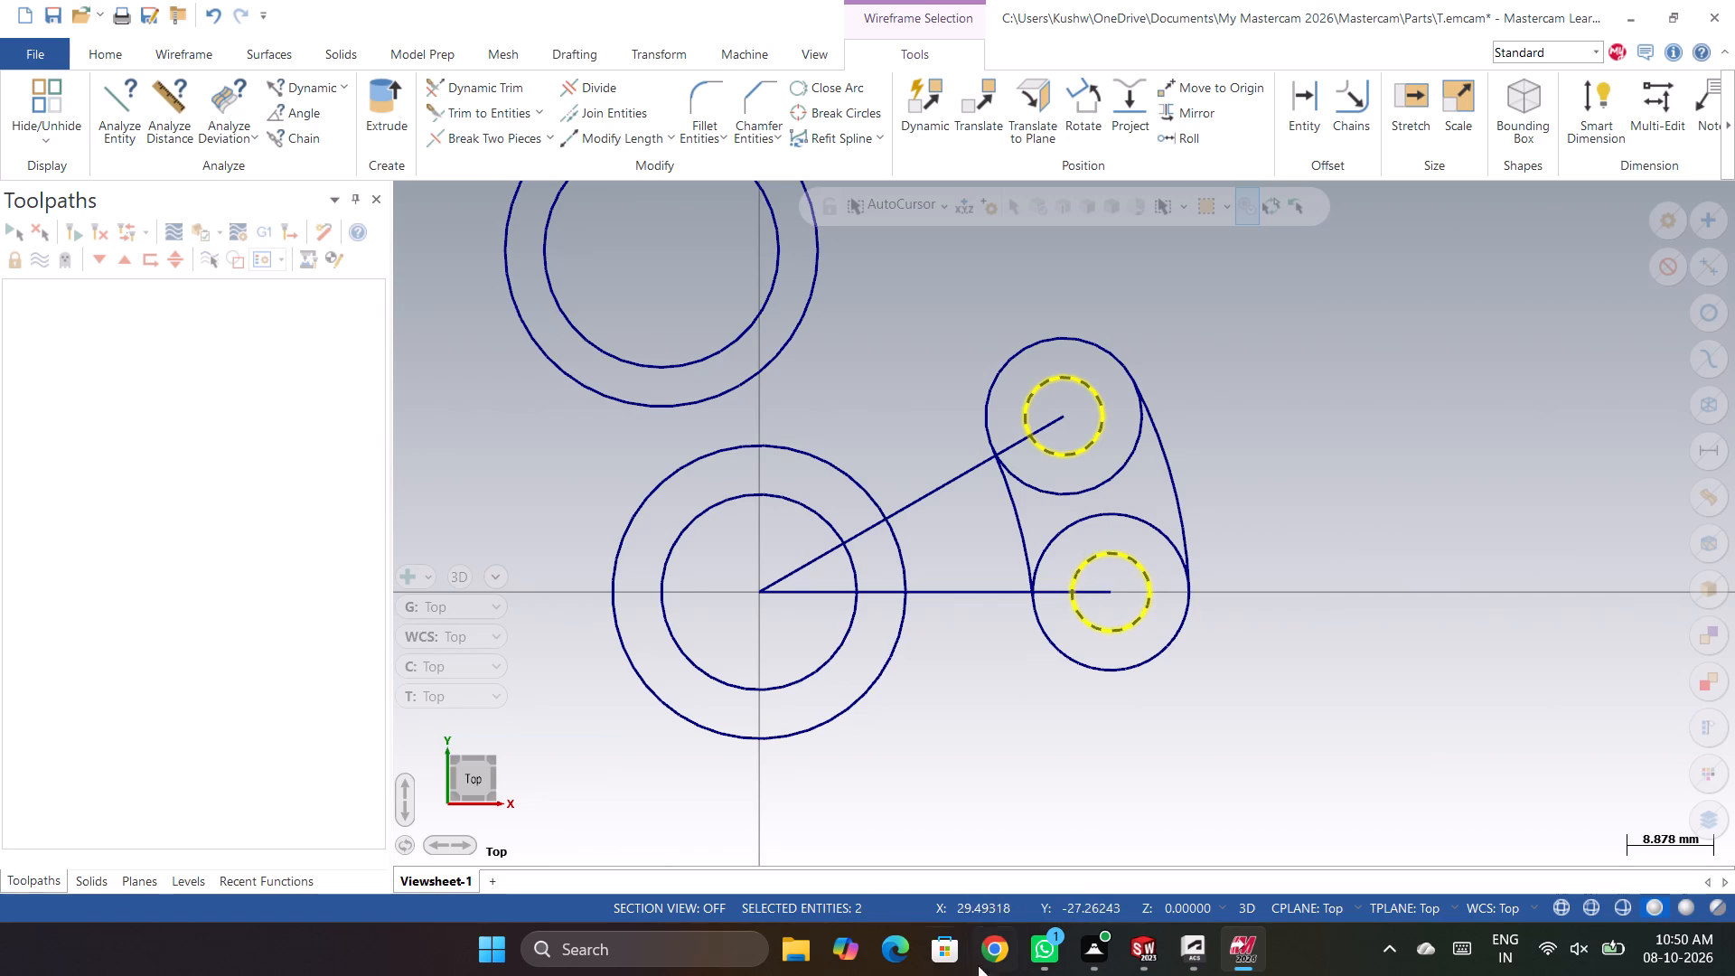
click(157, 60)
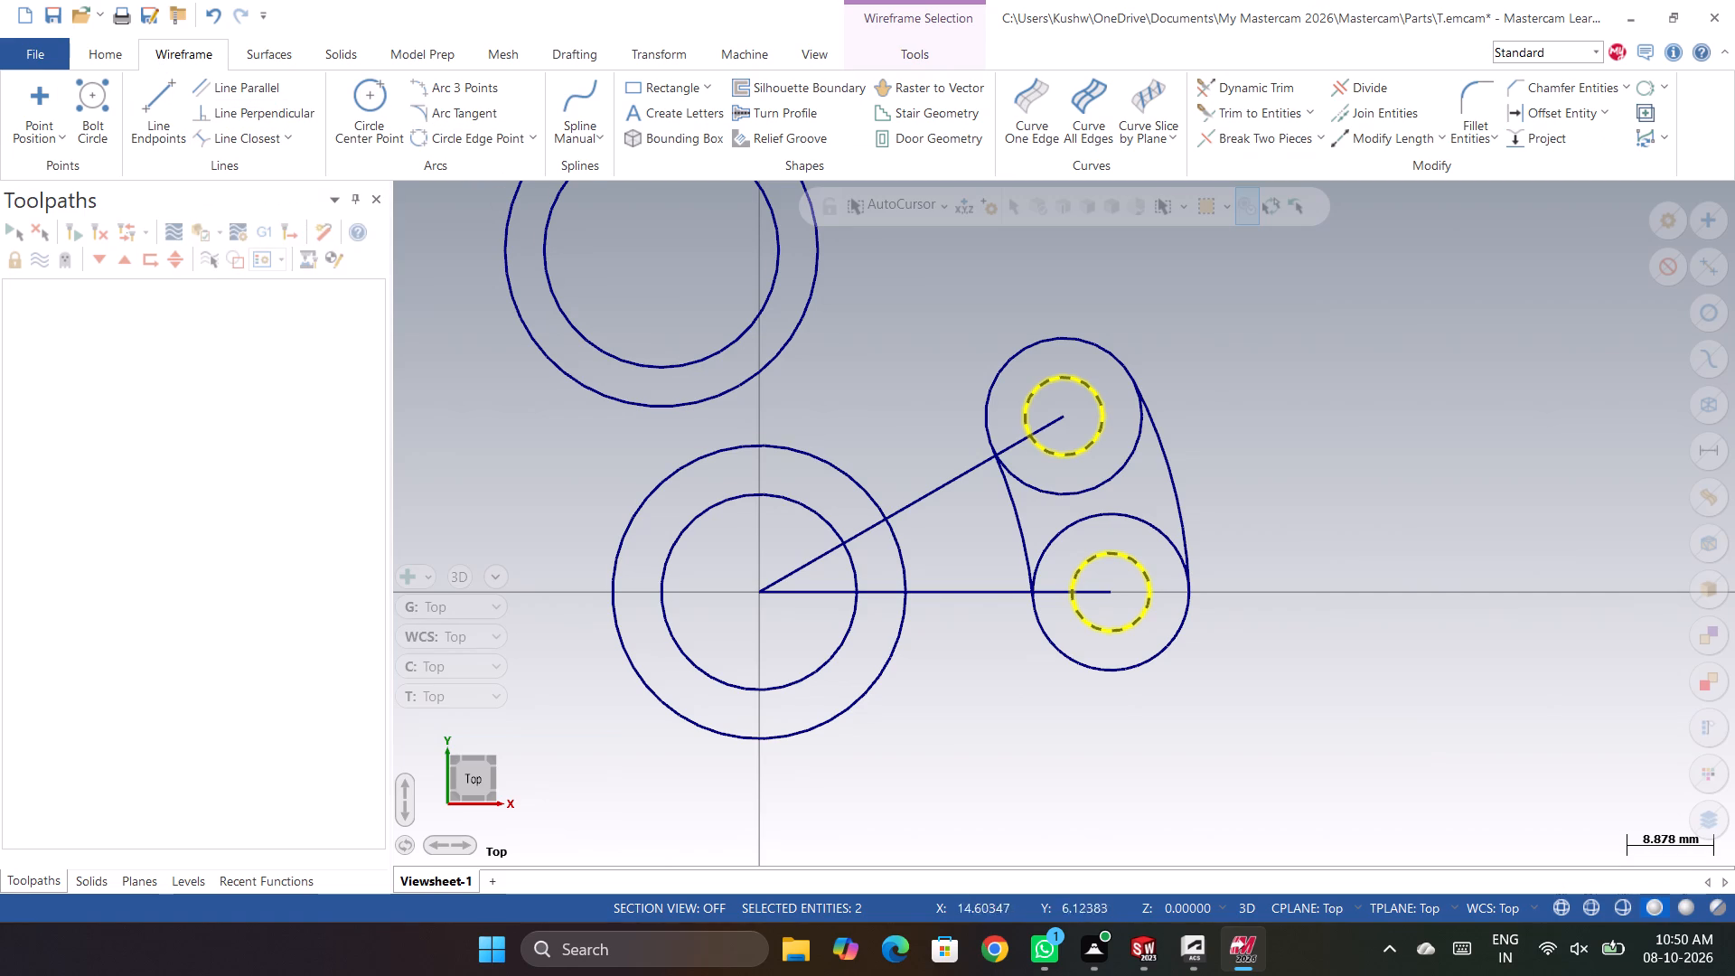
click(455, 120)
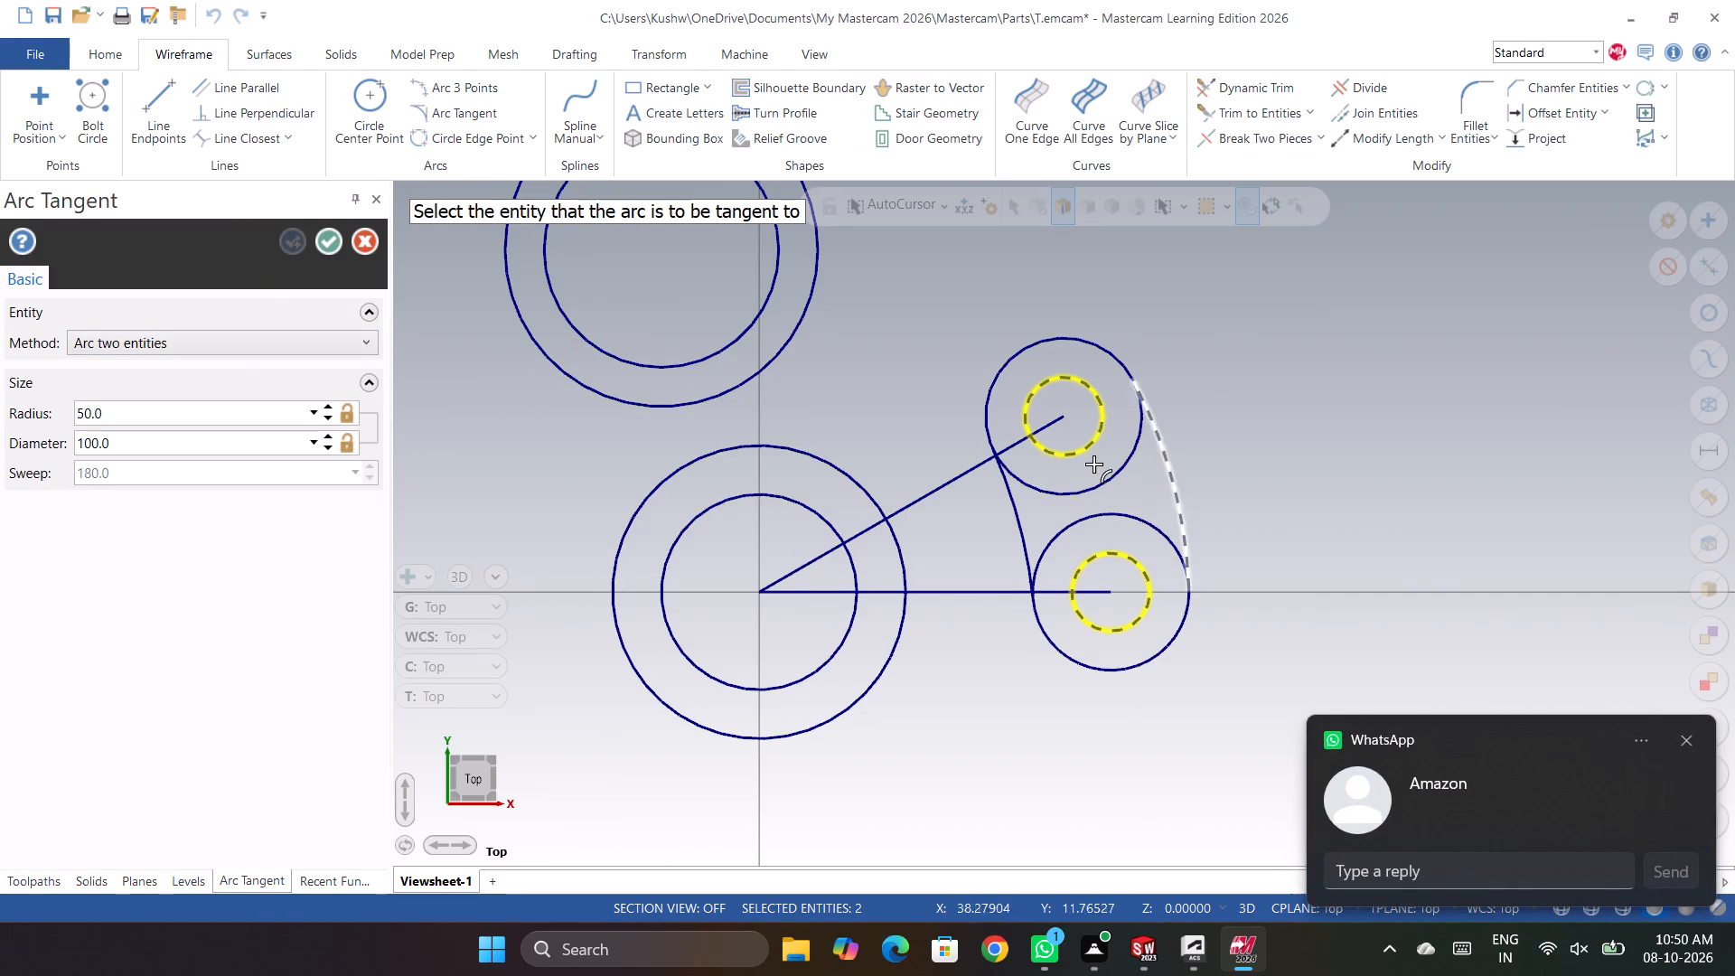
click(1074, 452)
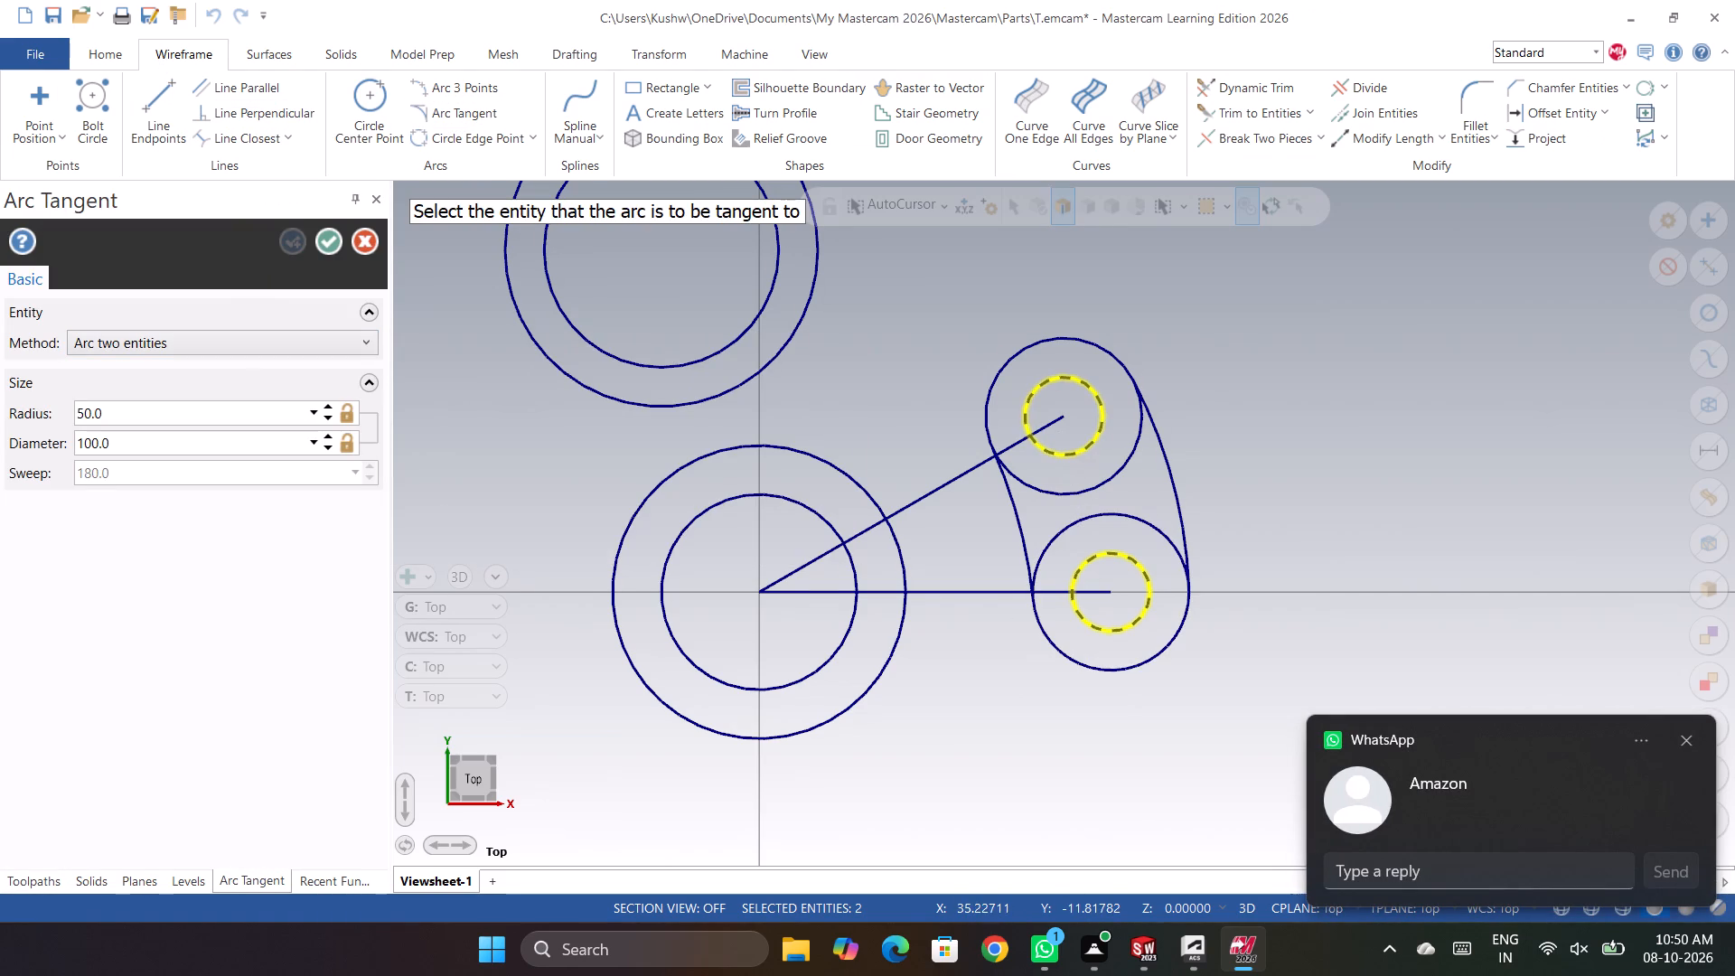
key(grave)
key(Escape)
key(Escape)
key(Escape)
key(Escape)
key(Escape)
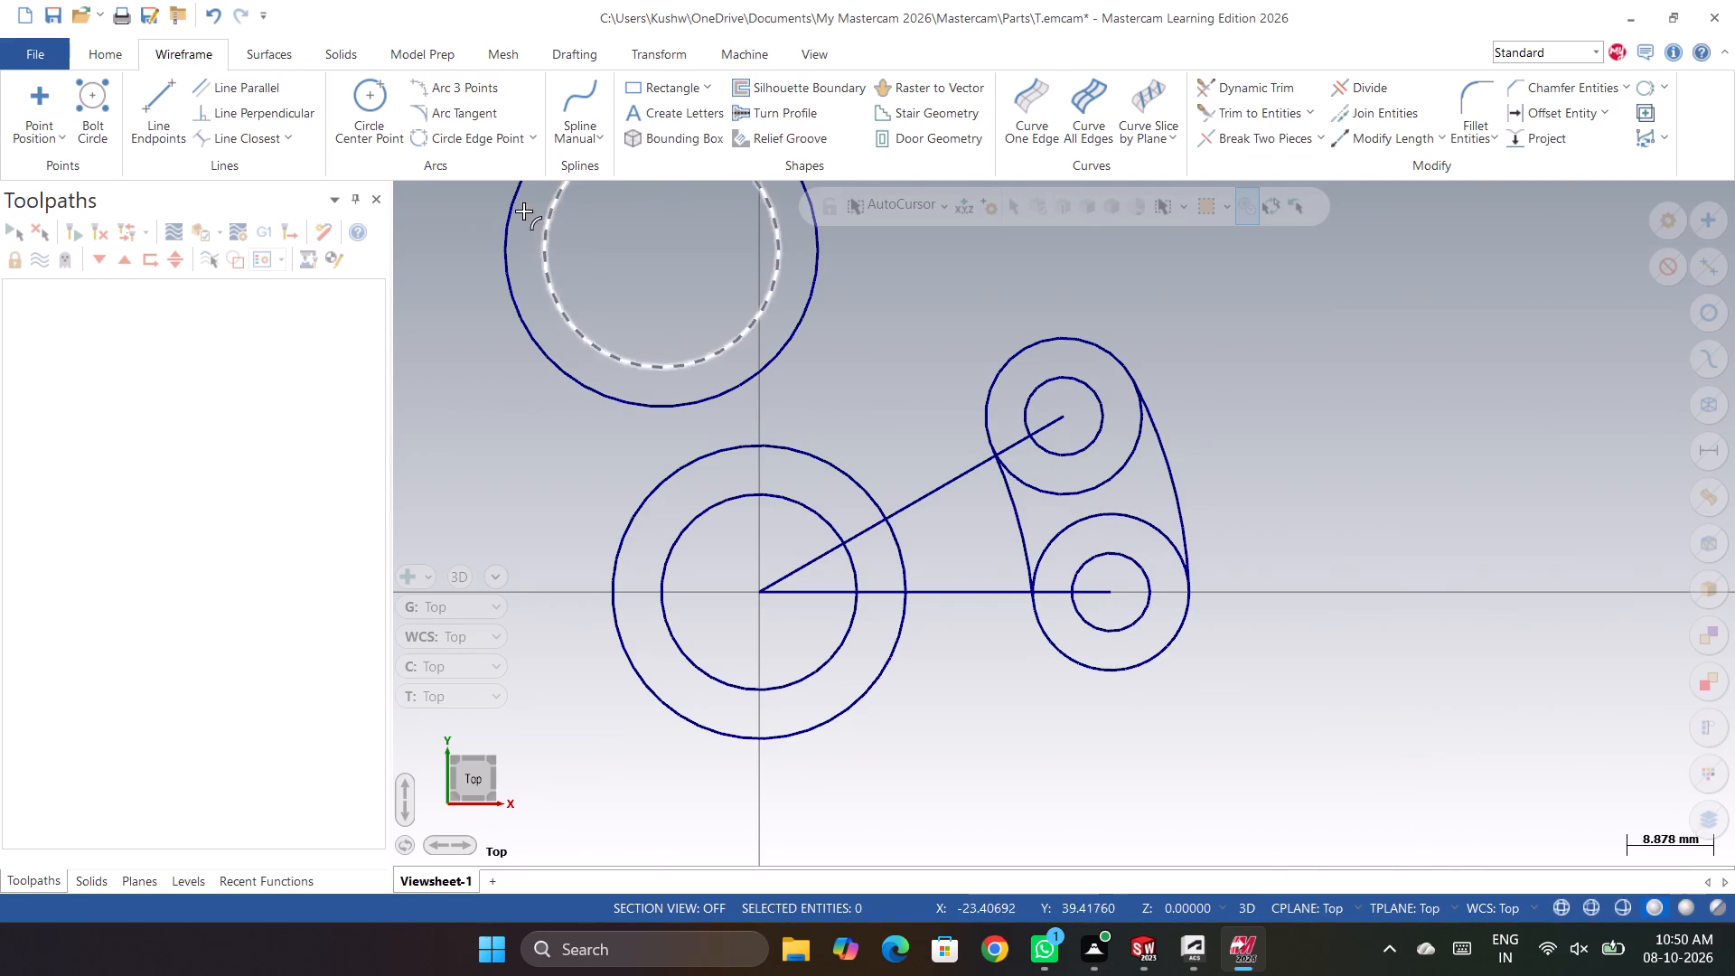
Draw a 50 mm radius tangent arc joining the two 4 mm radius circles on the side away from the origin.
click(451, 100)
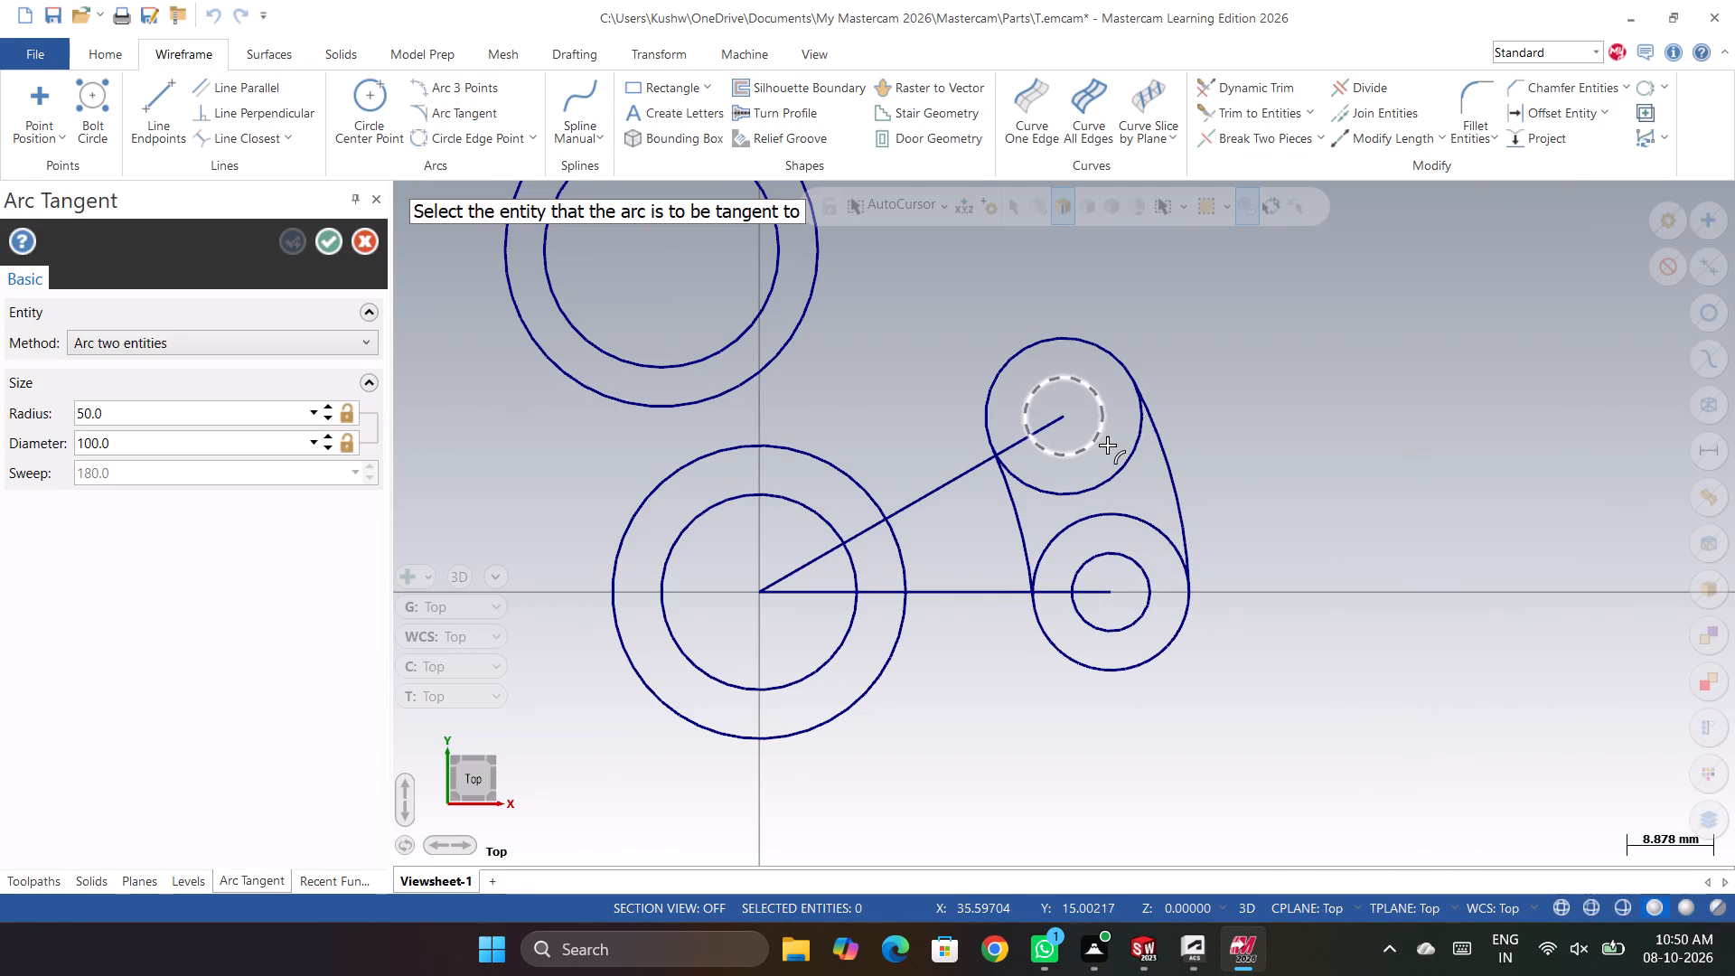
click(1105, 445)
click(1116, 552)
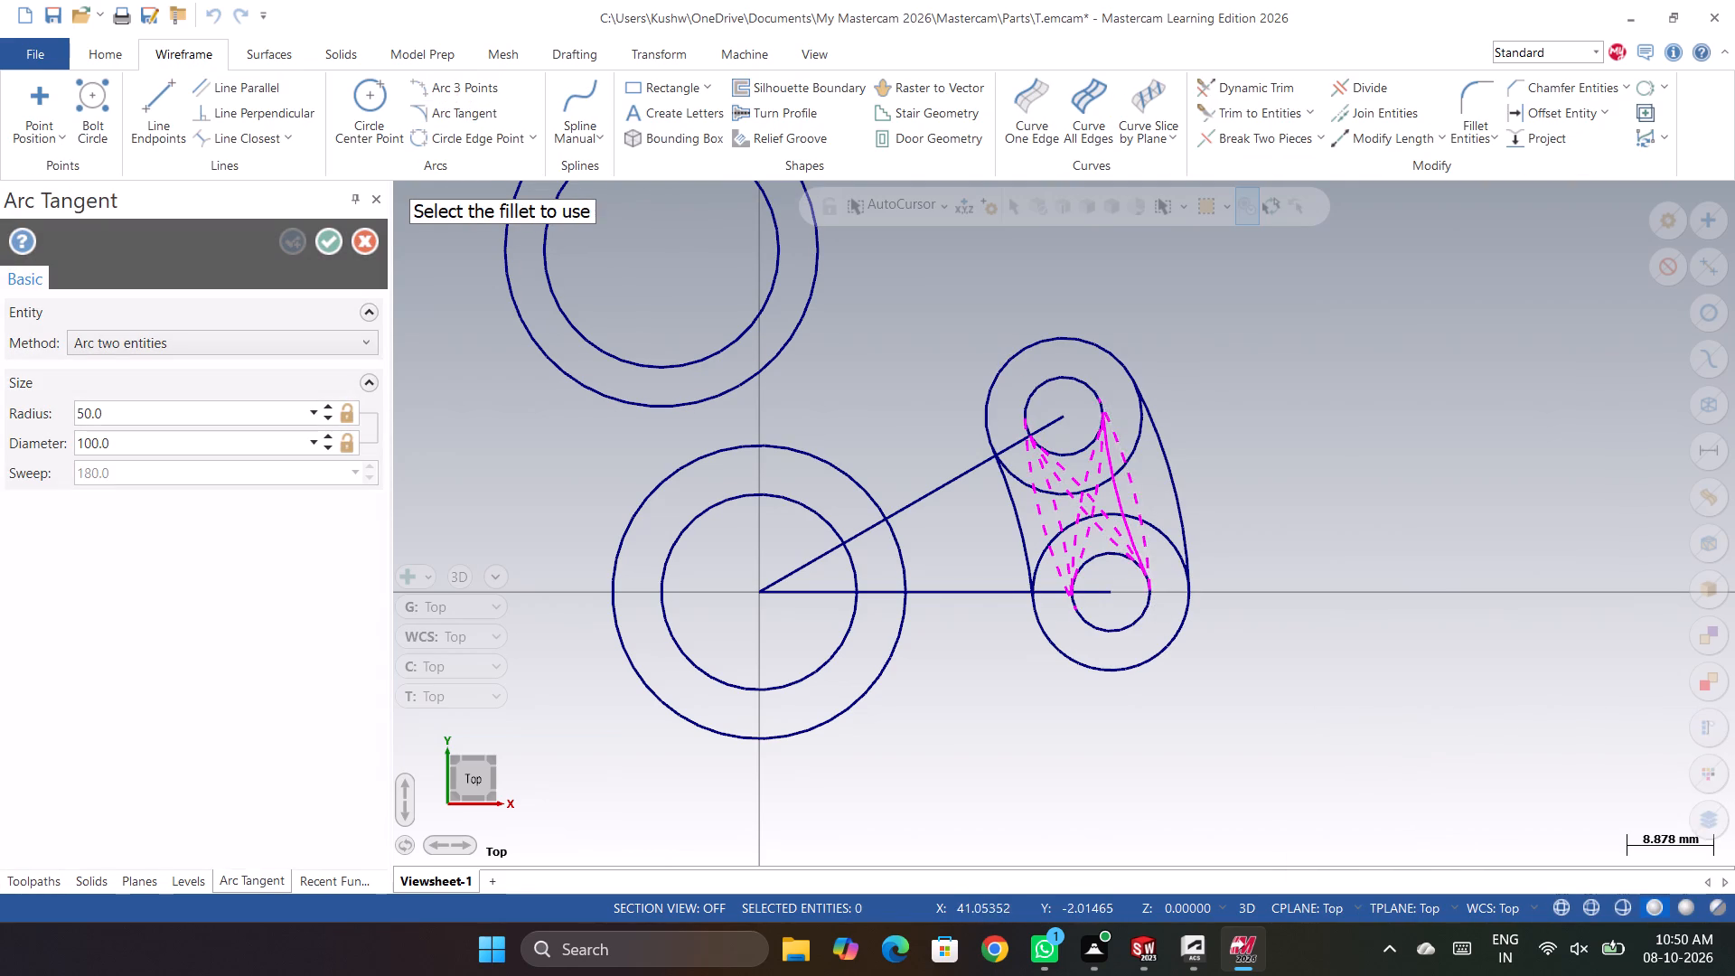
click(1141, 510)
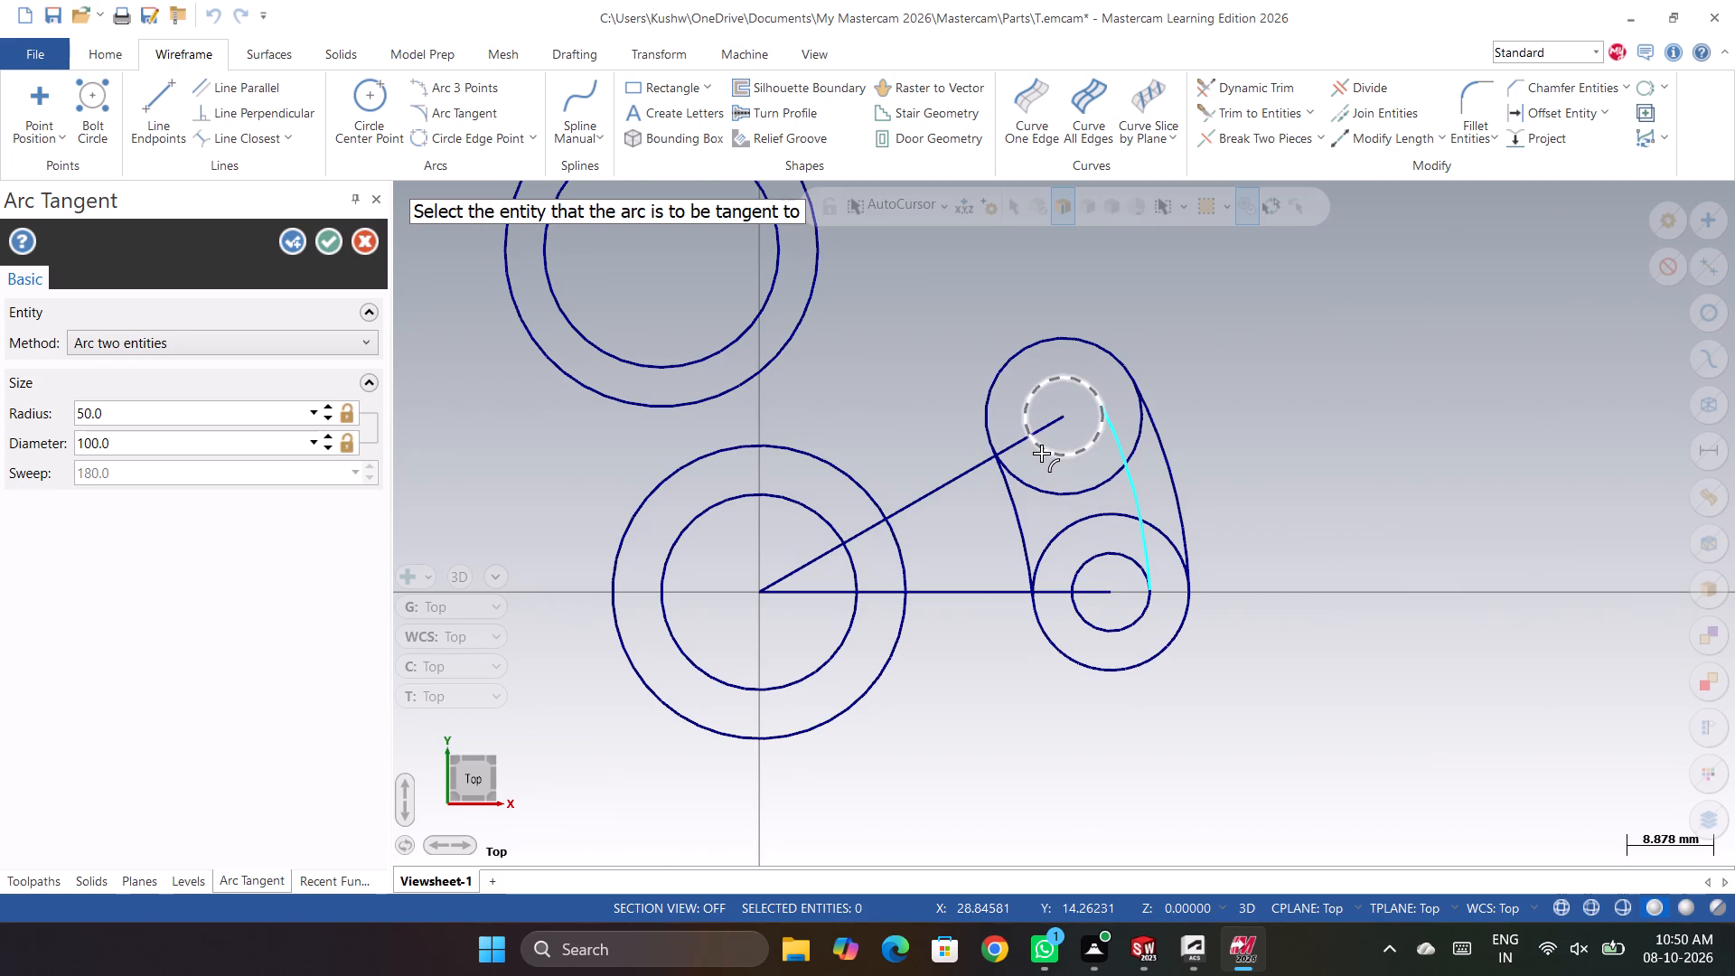
click(330, 237)
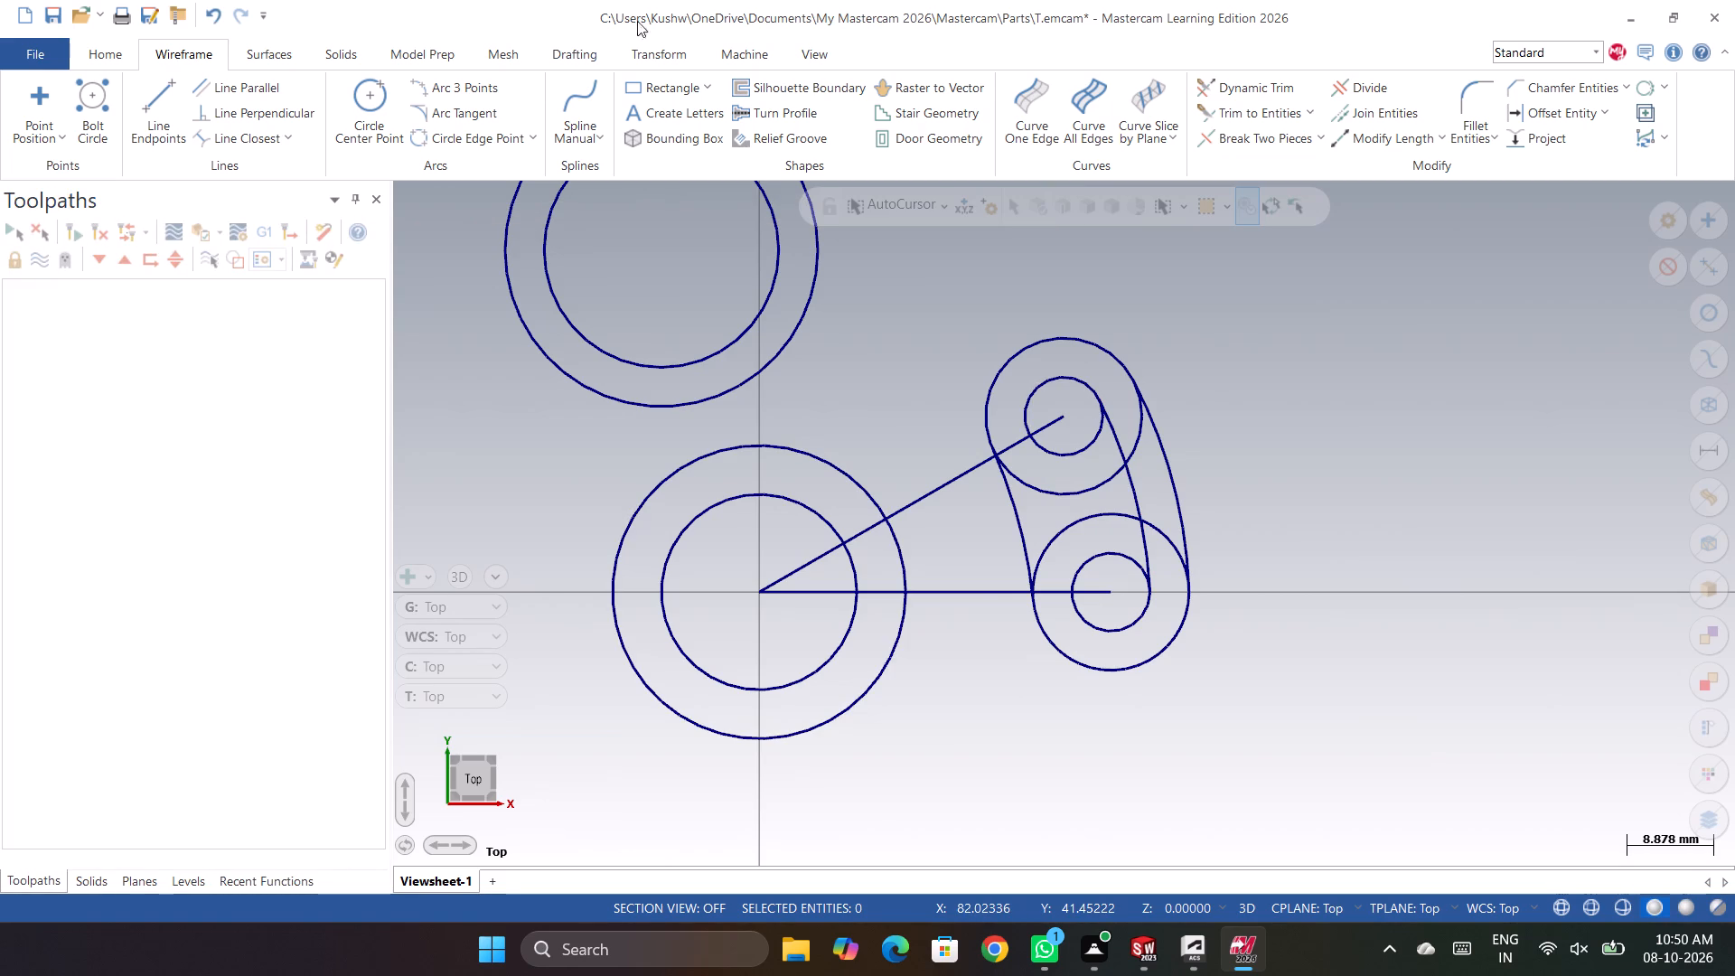
Draw a 50 mm radius tangent arc joining the two 4 mm radius circles on the side facing the origin.
click(480, 103)
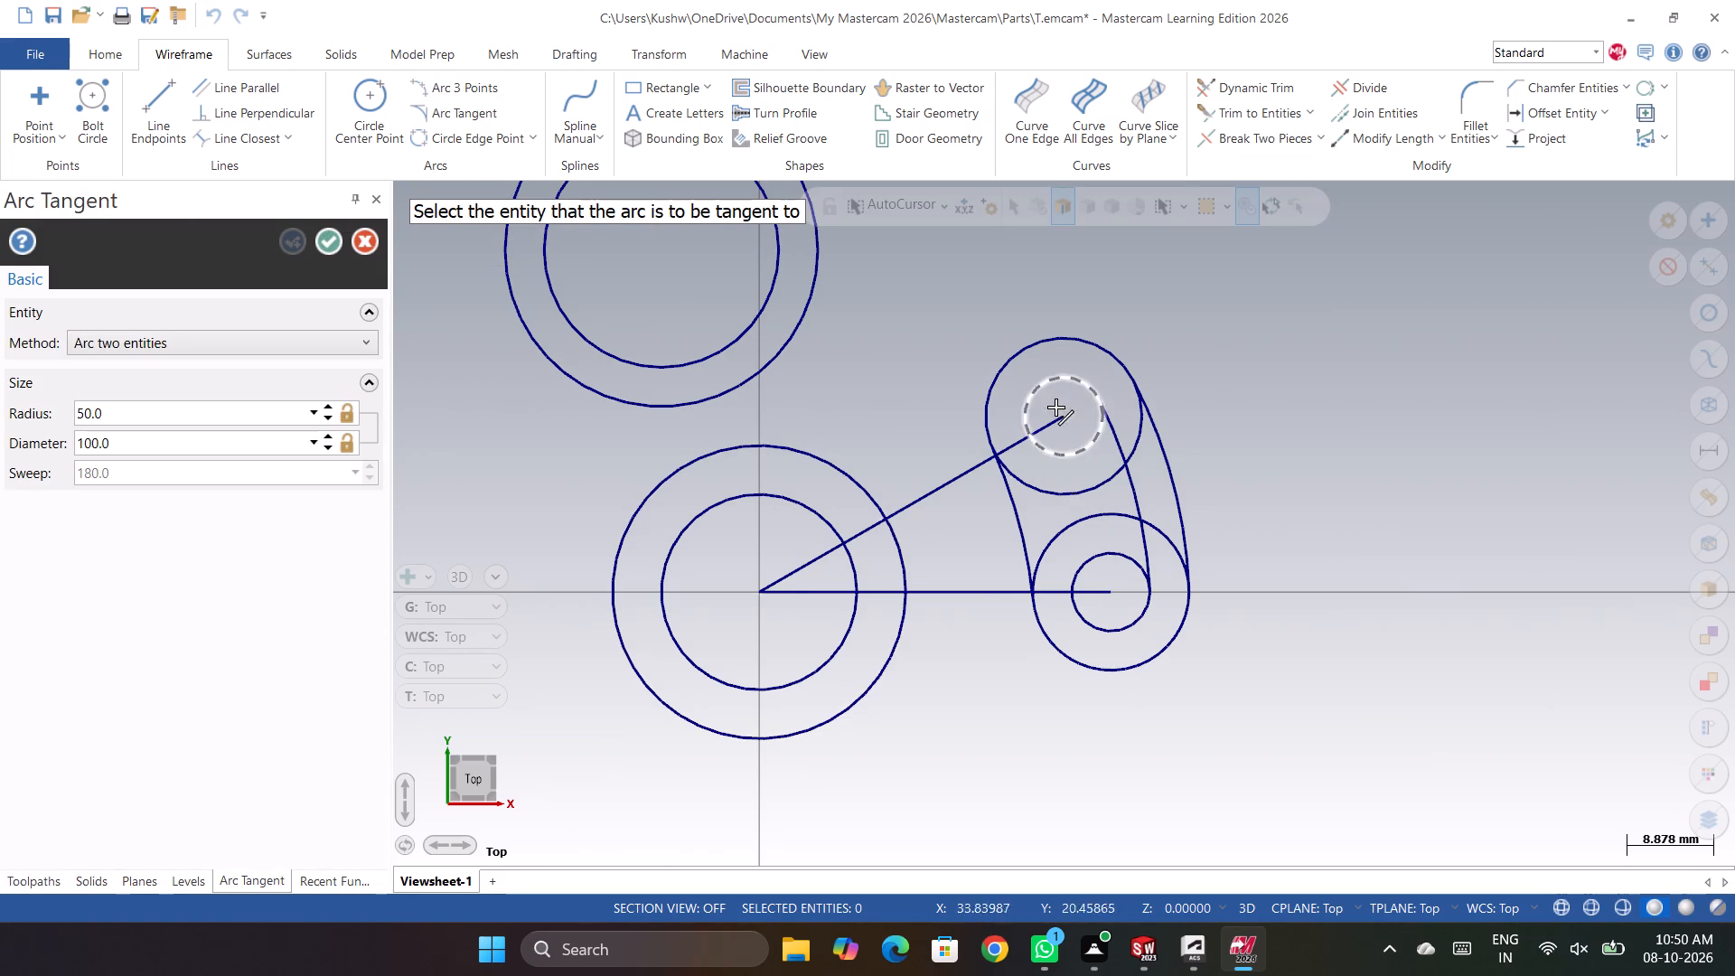
click(1043, 446)
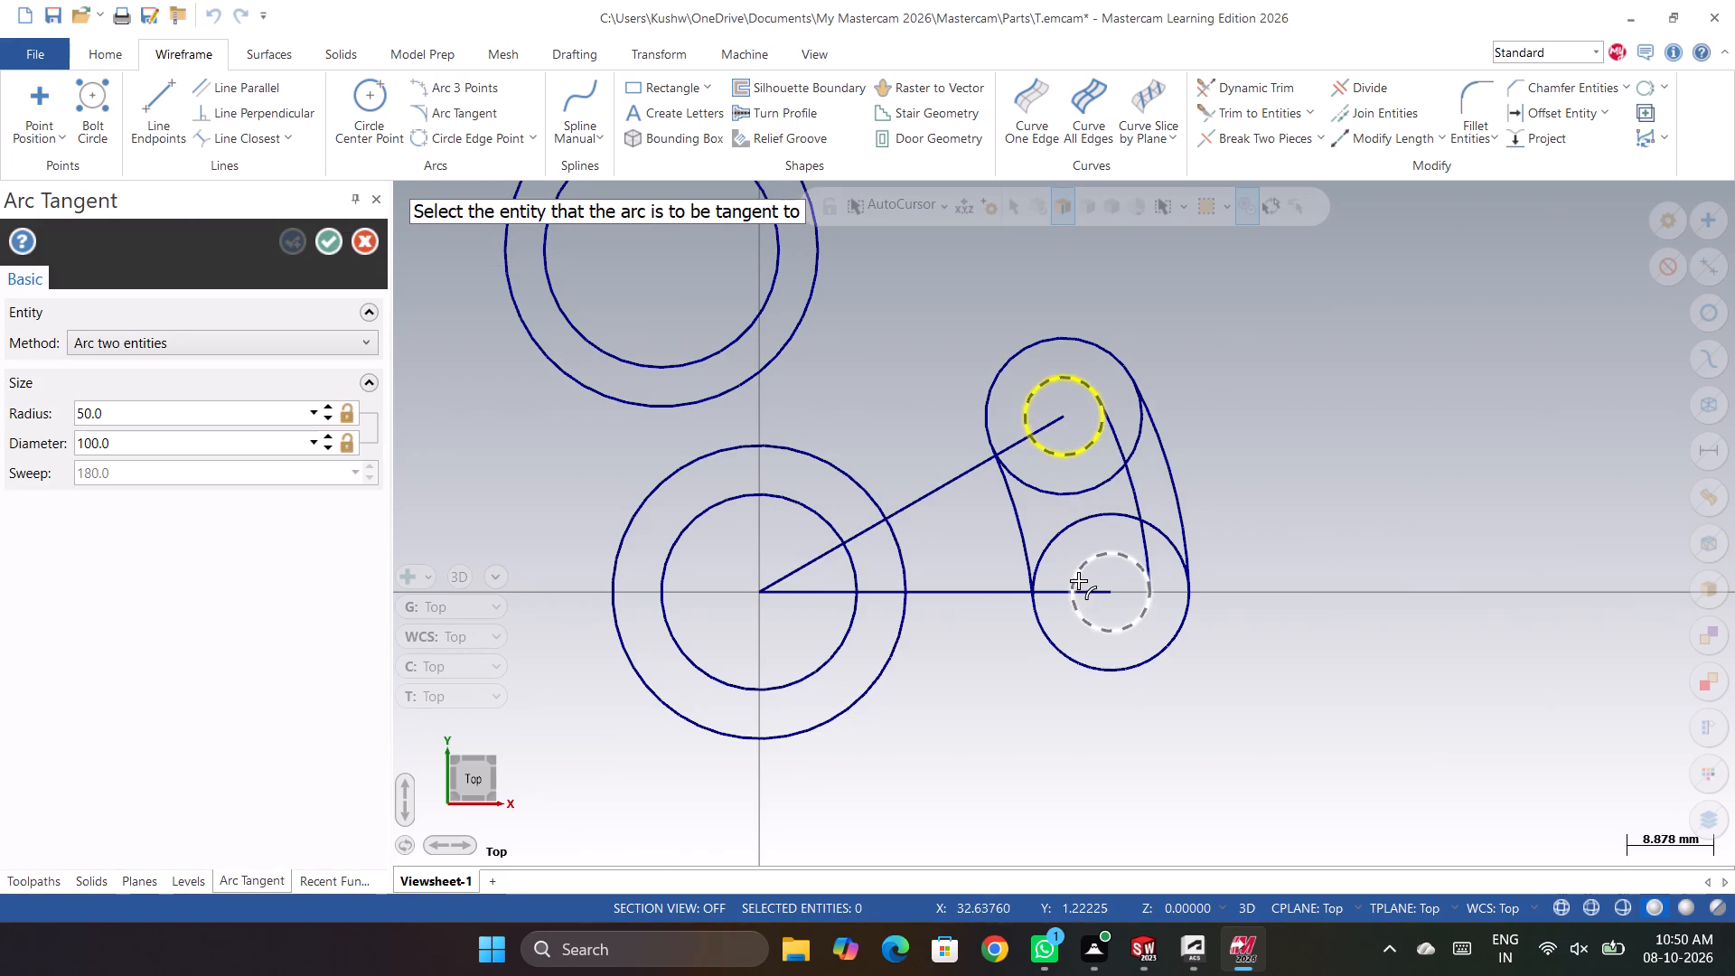
click(1078, 580)
click(1056, 517)
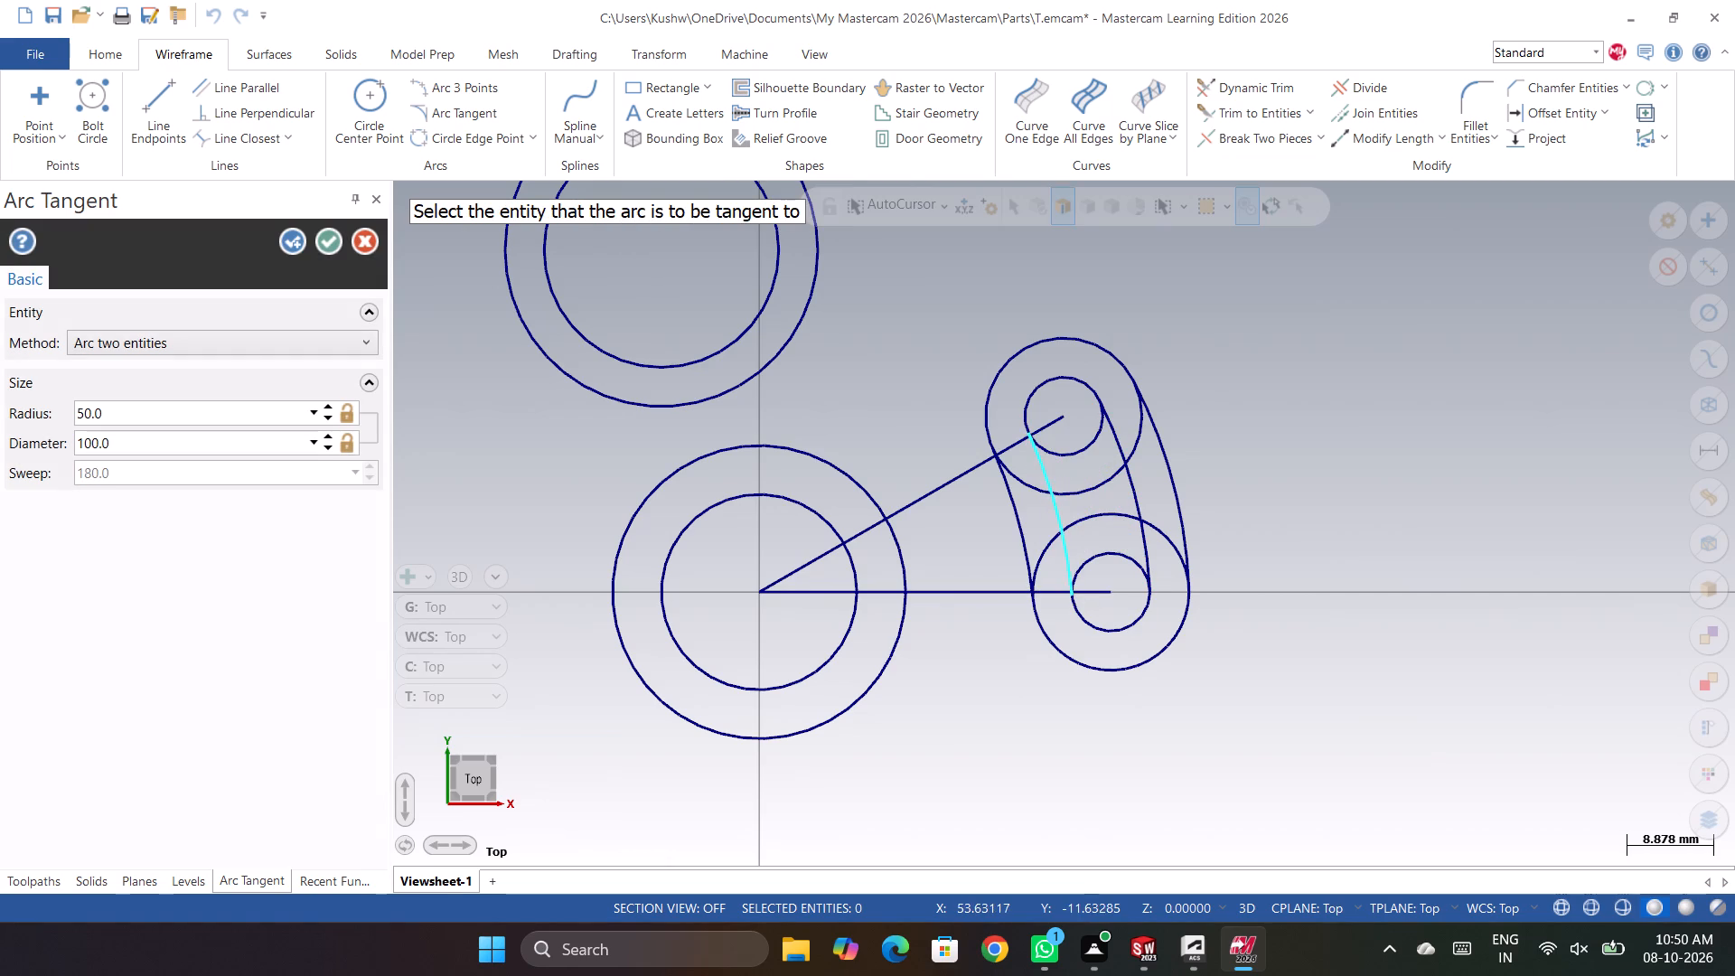
click(320, 241)
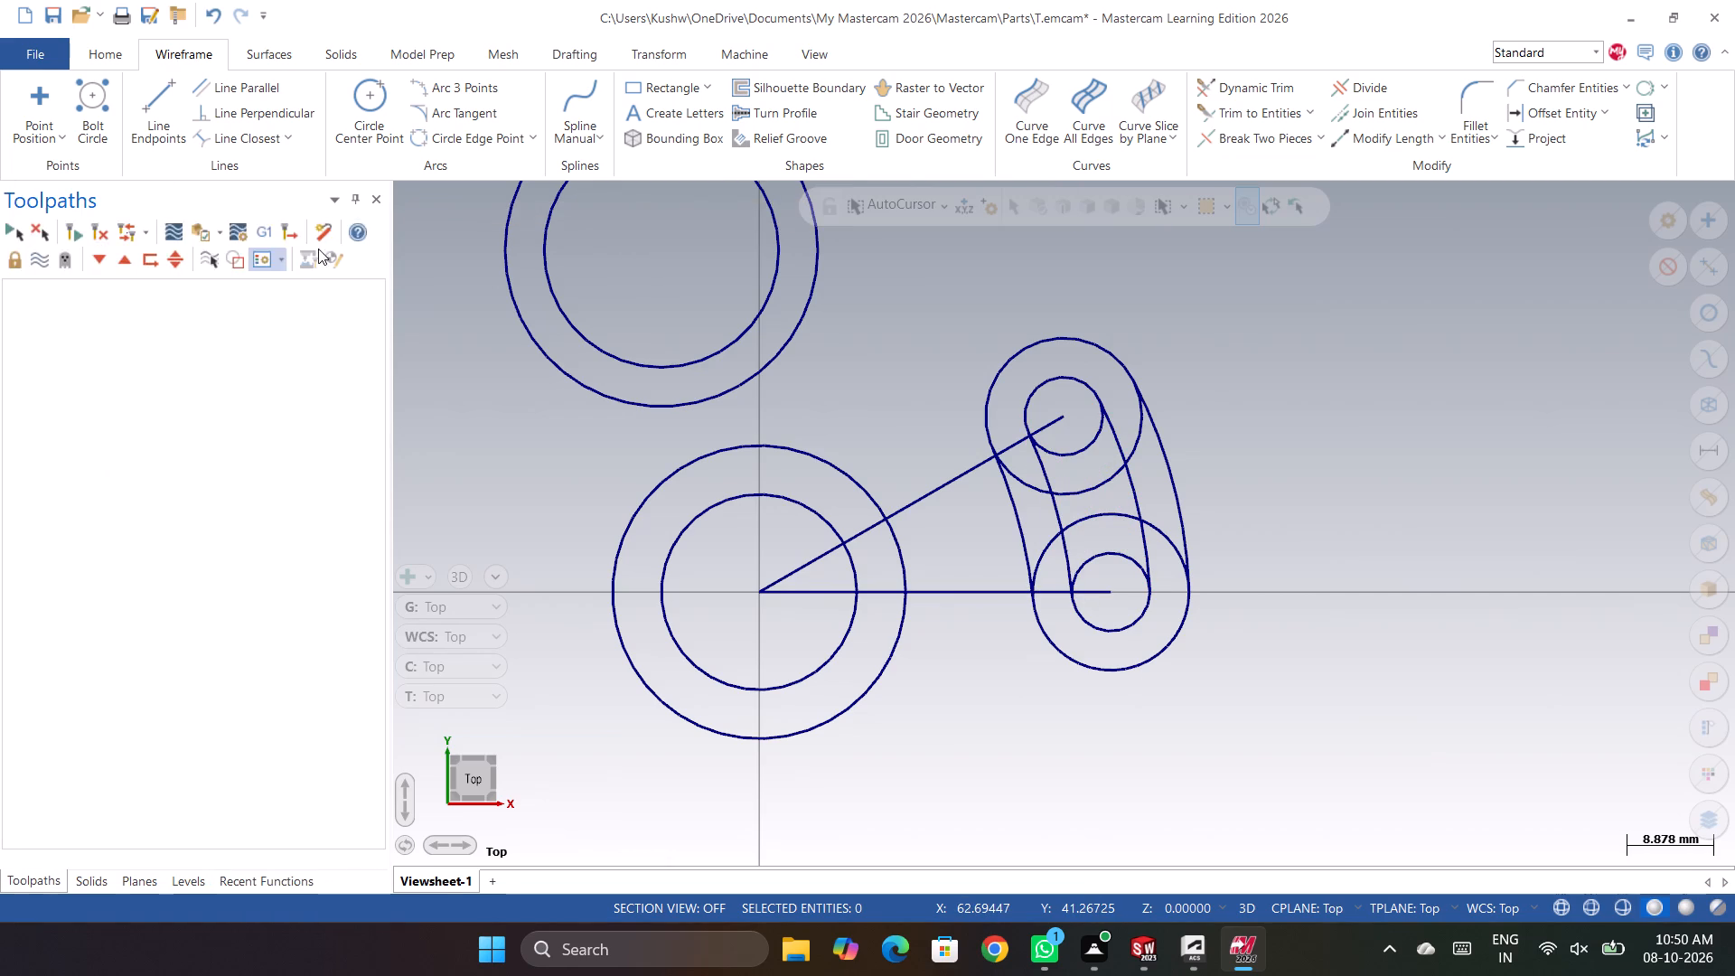
click(1323, 400)
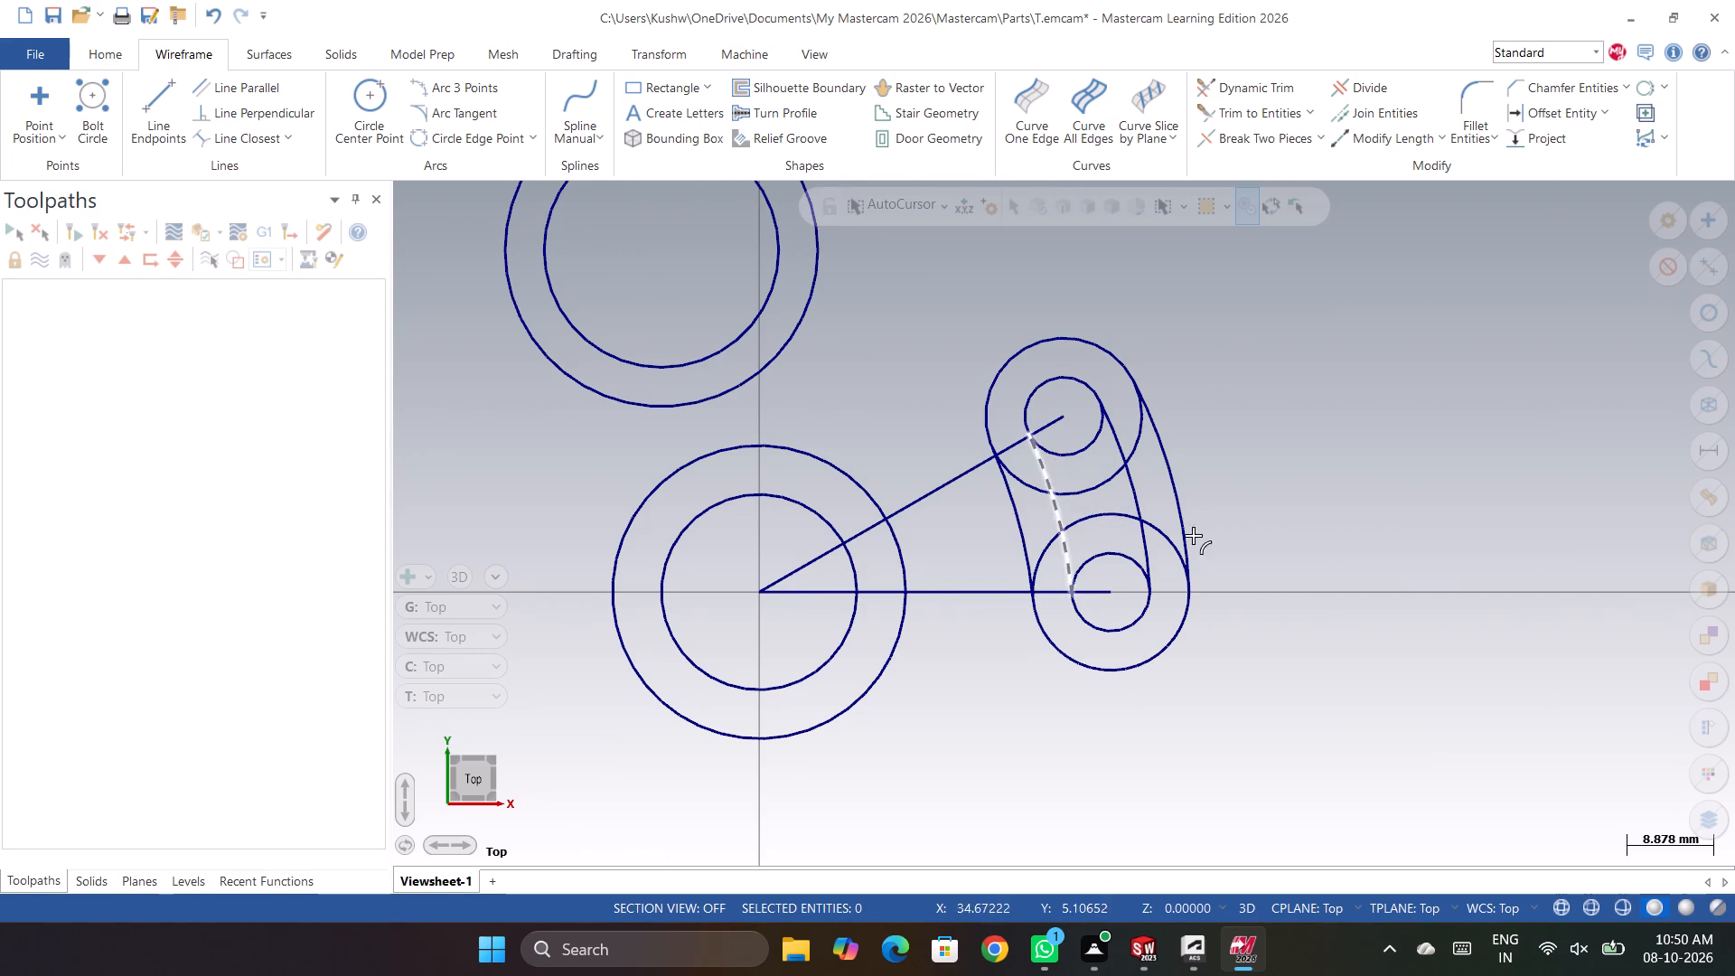
Delete the angled and horizontal construction lines running from the origin to the two small circle pairs.
scroll(1207, 535, down, 2)
scroll(1204, 500, up, 2)
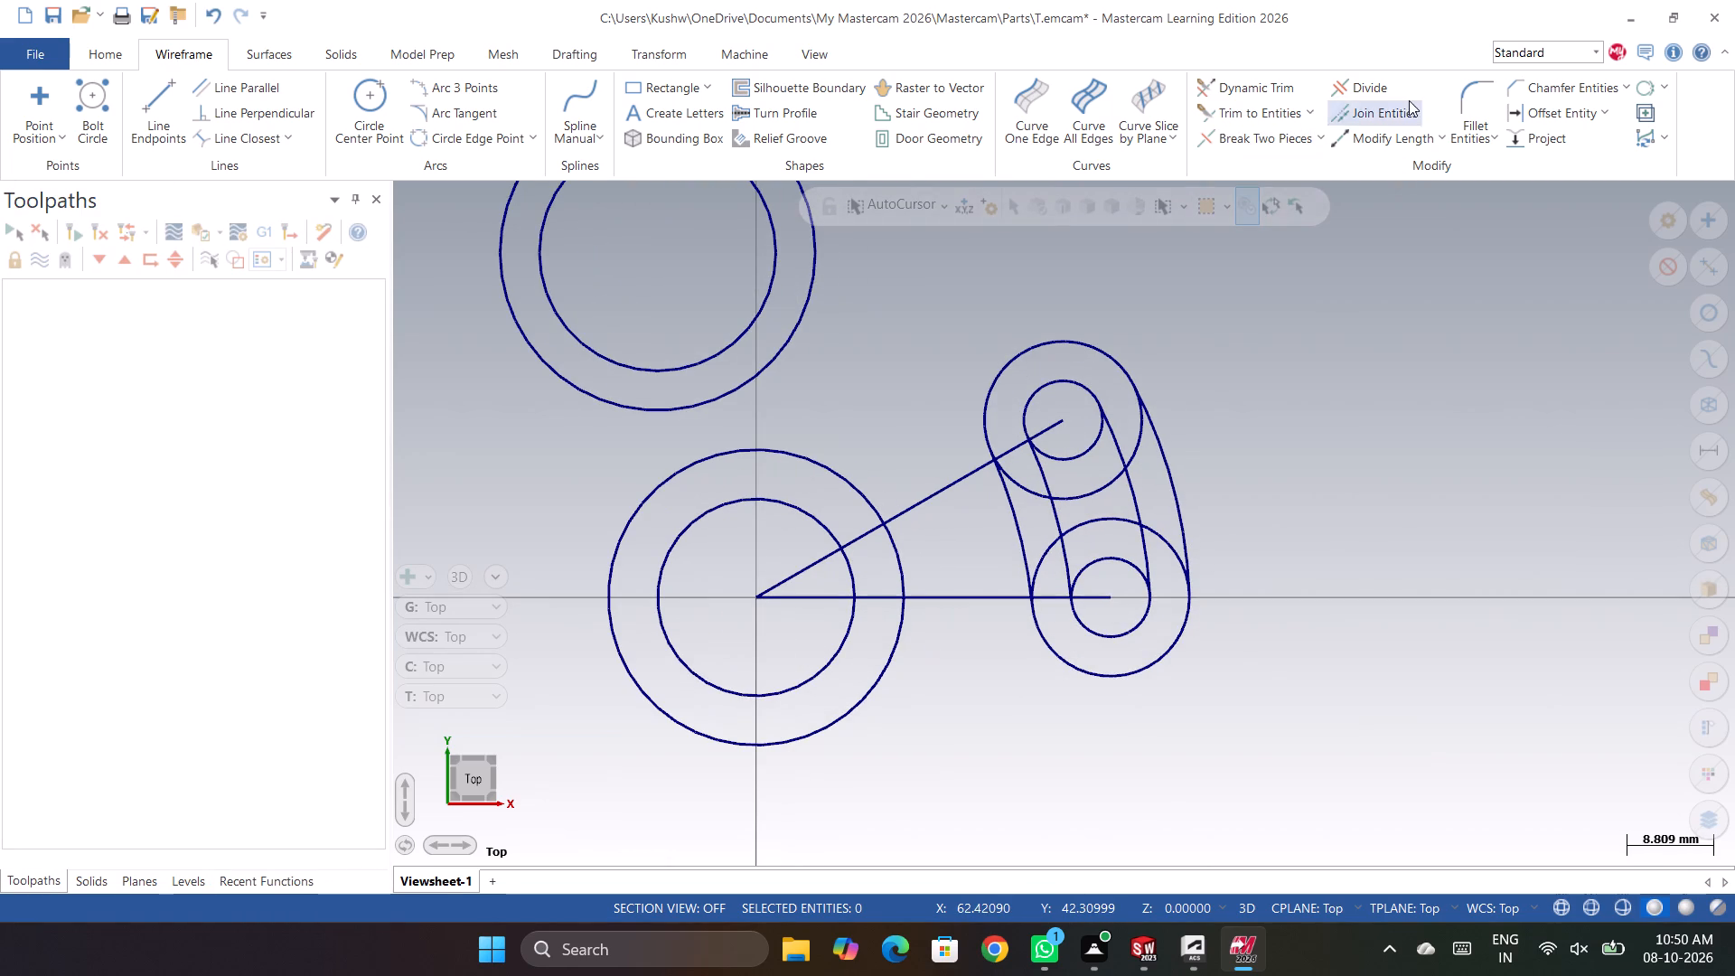
click(972, 471)
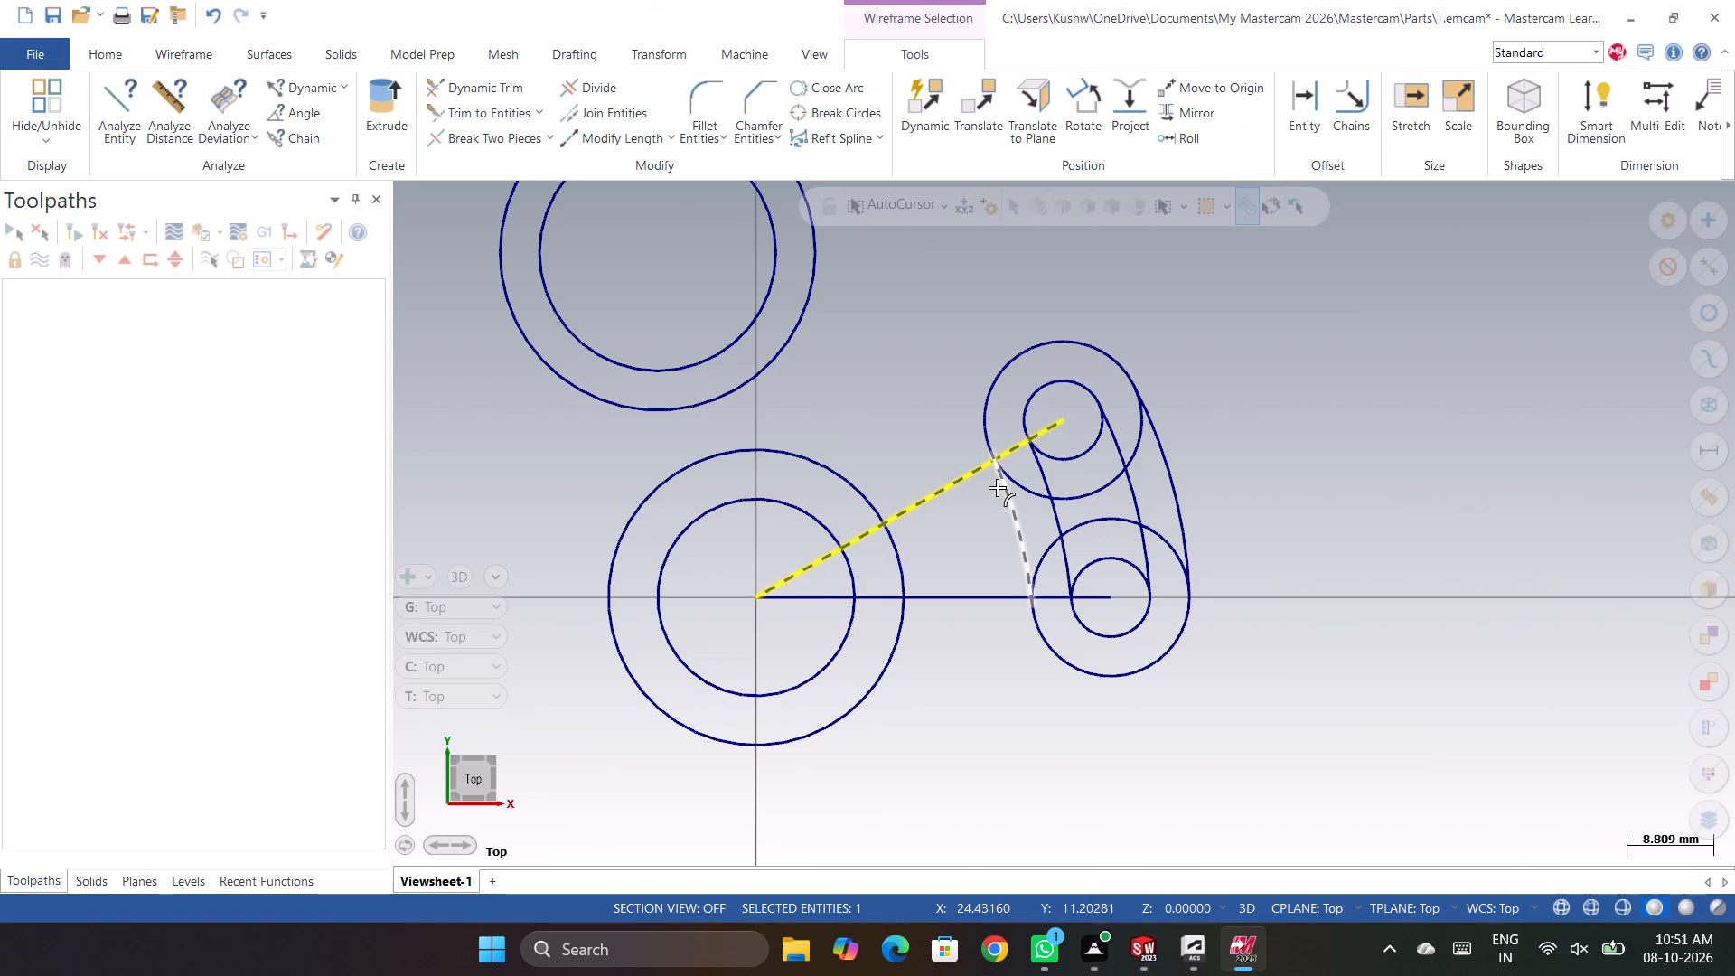
key(Delete)
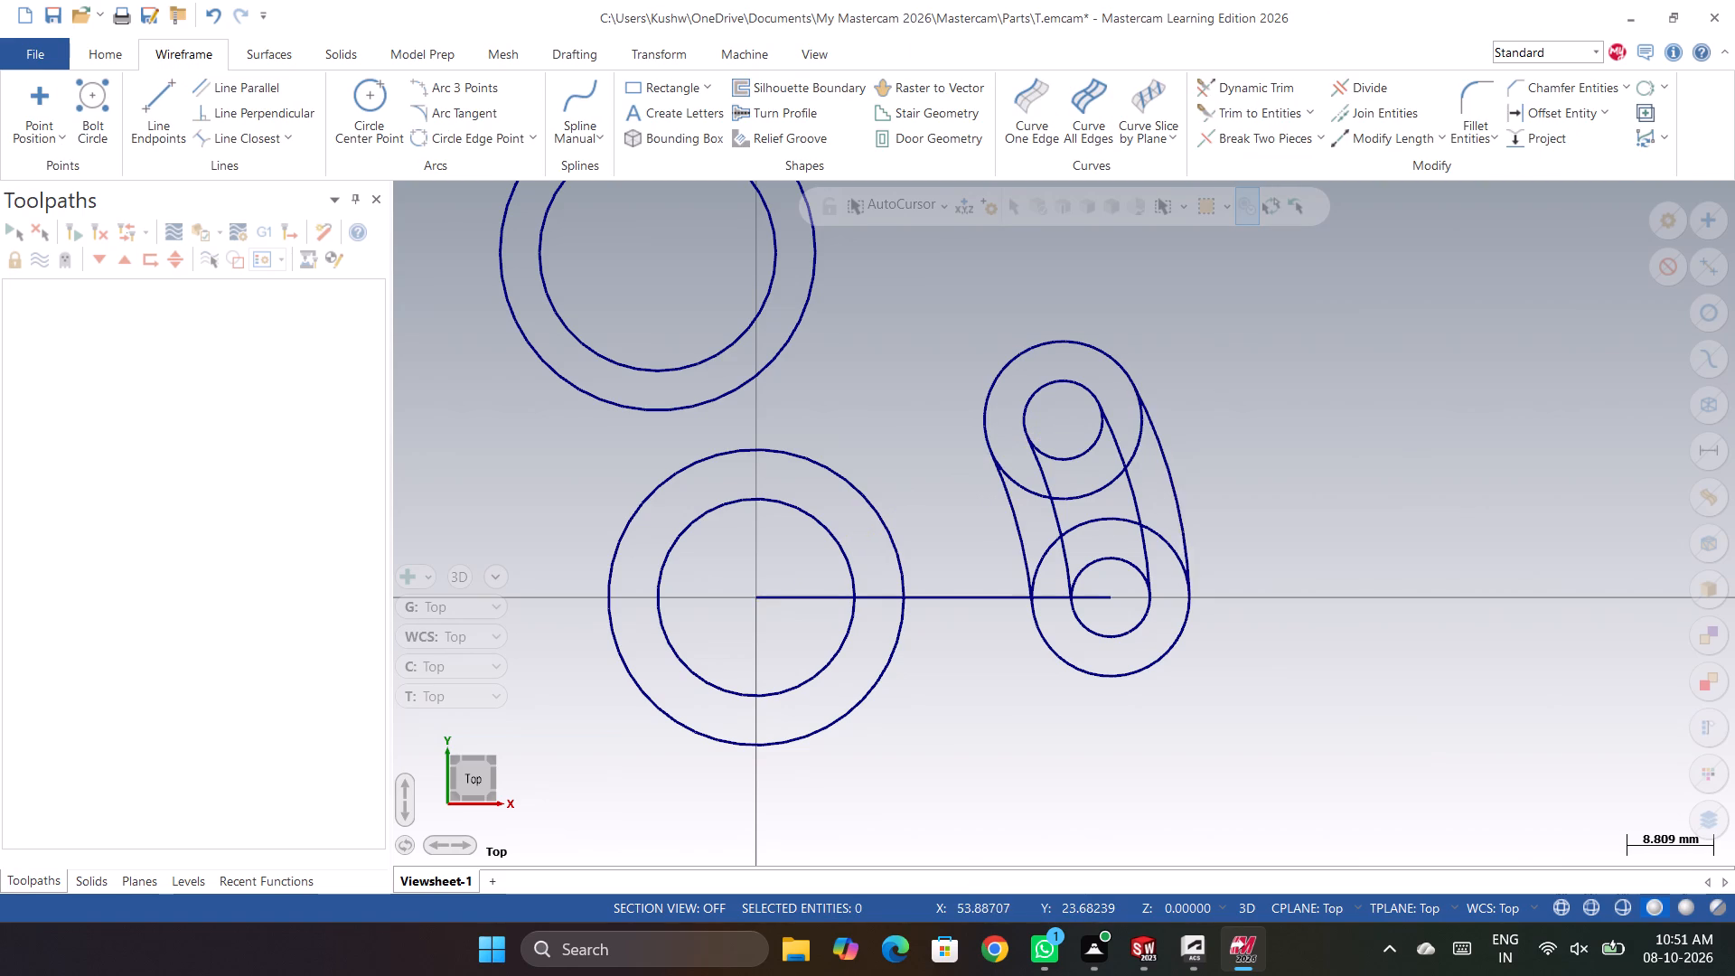
click(978, 592)
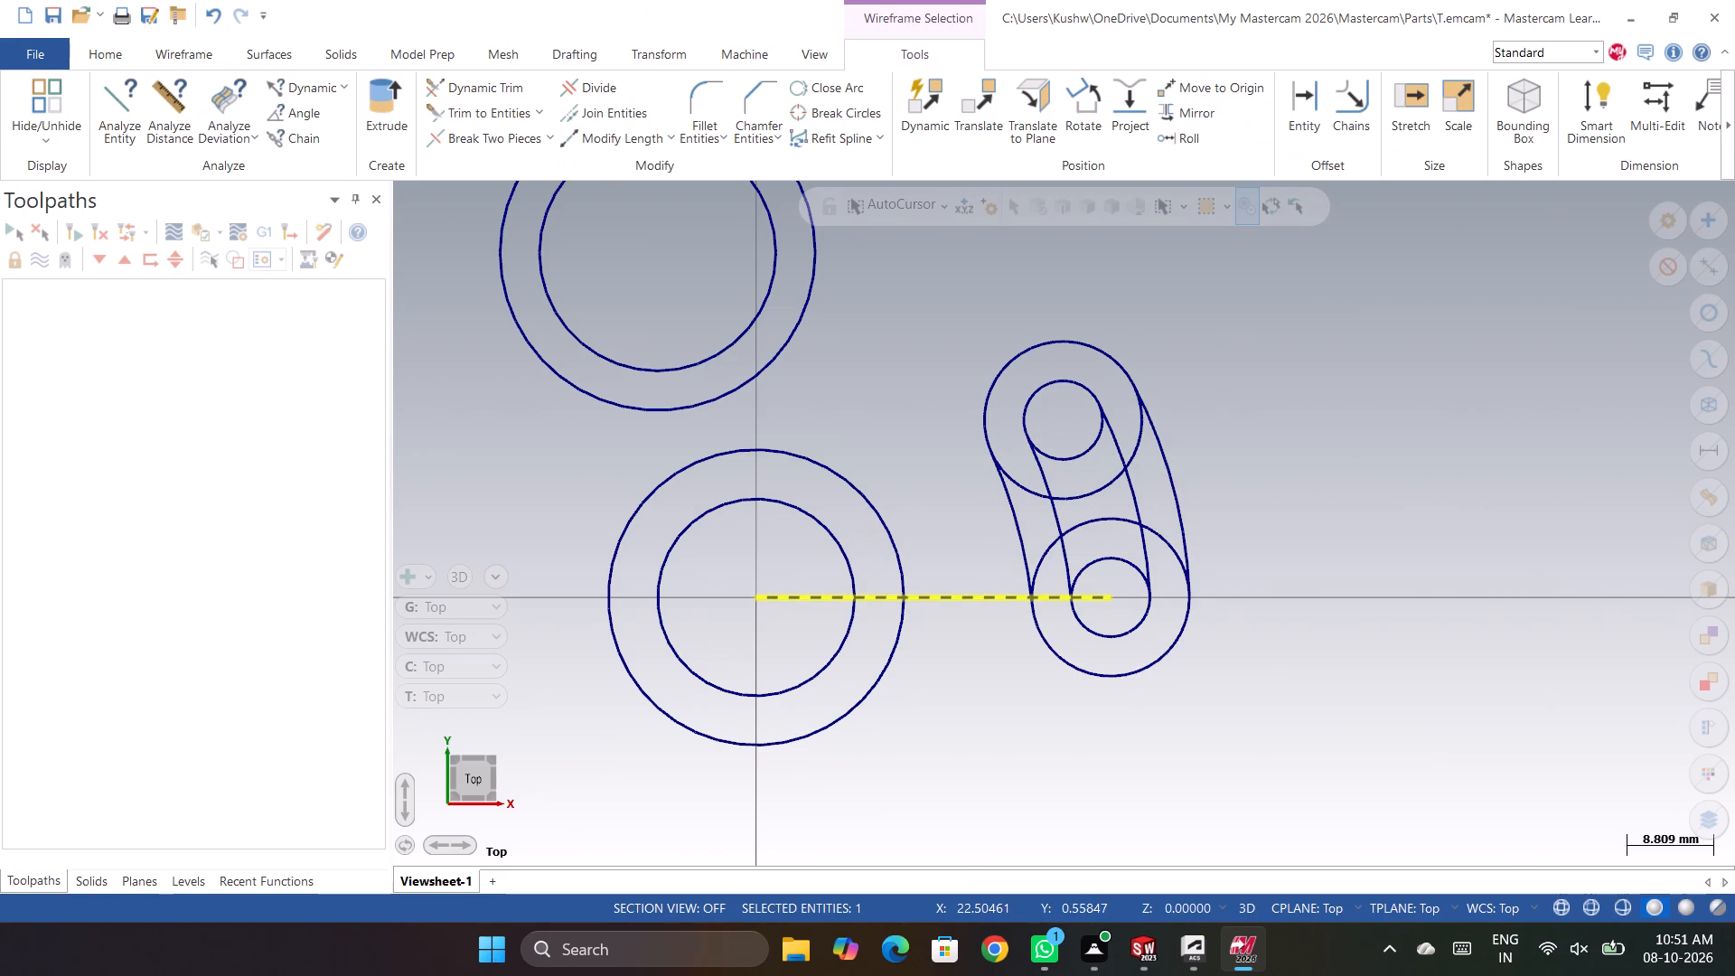
key(Delete)
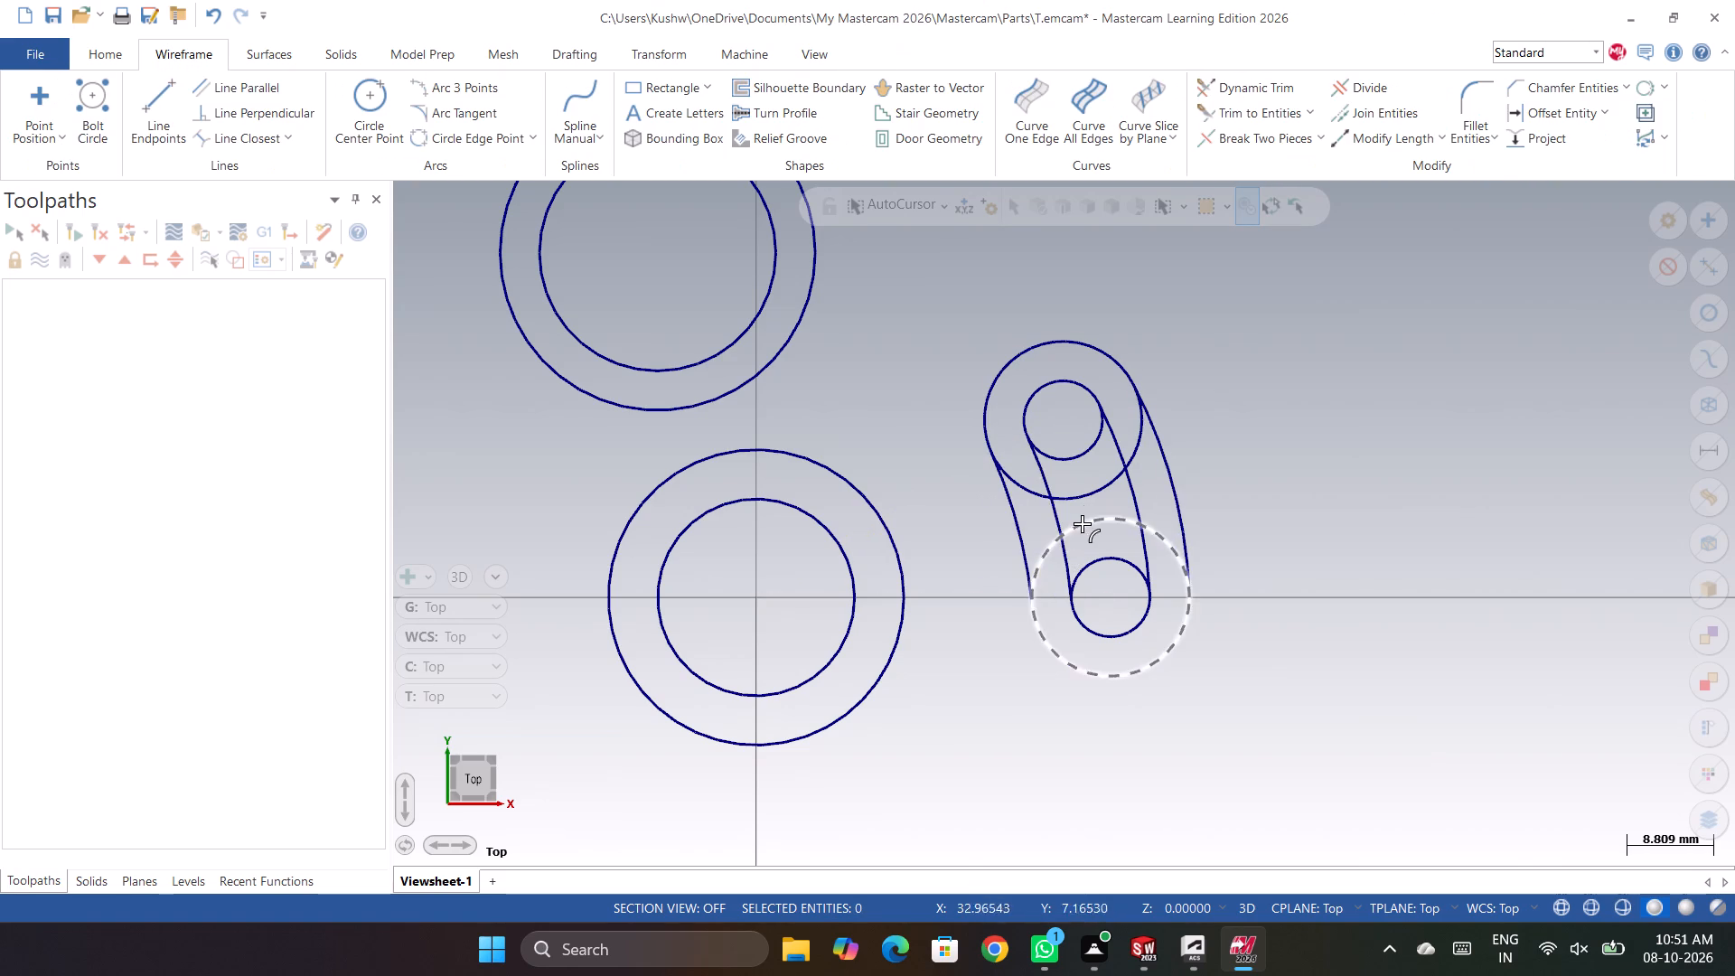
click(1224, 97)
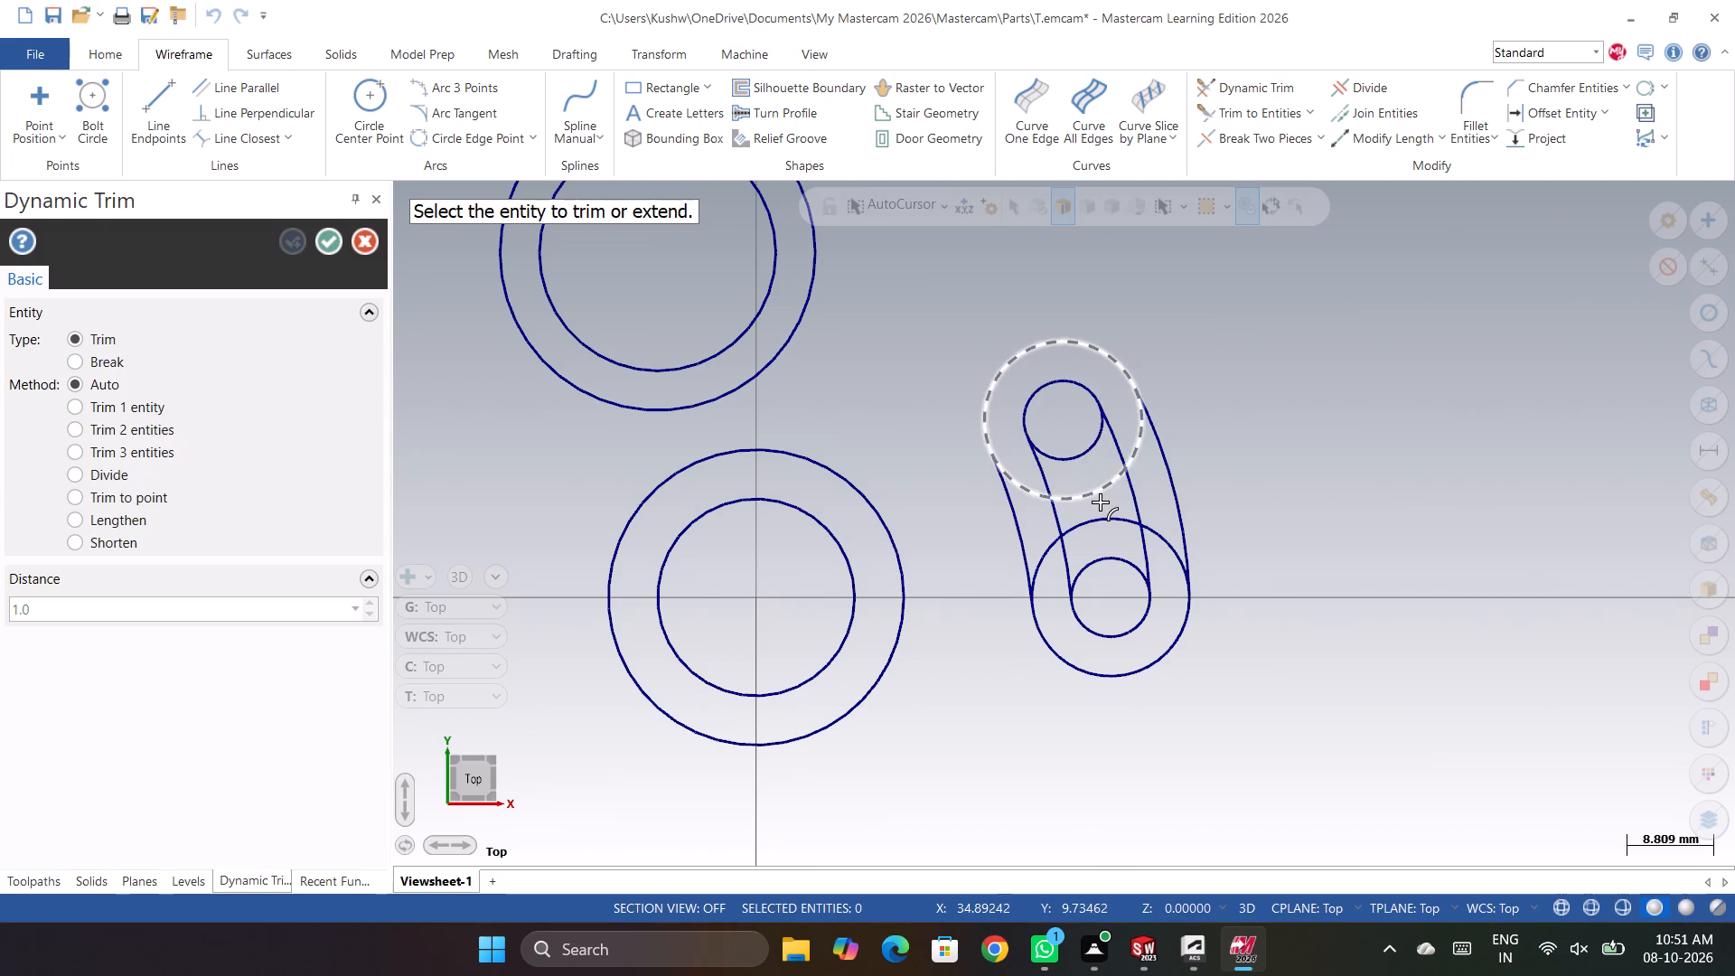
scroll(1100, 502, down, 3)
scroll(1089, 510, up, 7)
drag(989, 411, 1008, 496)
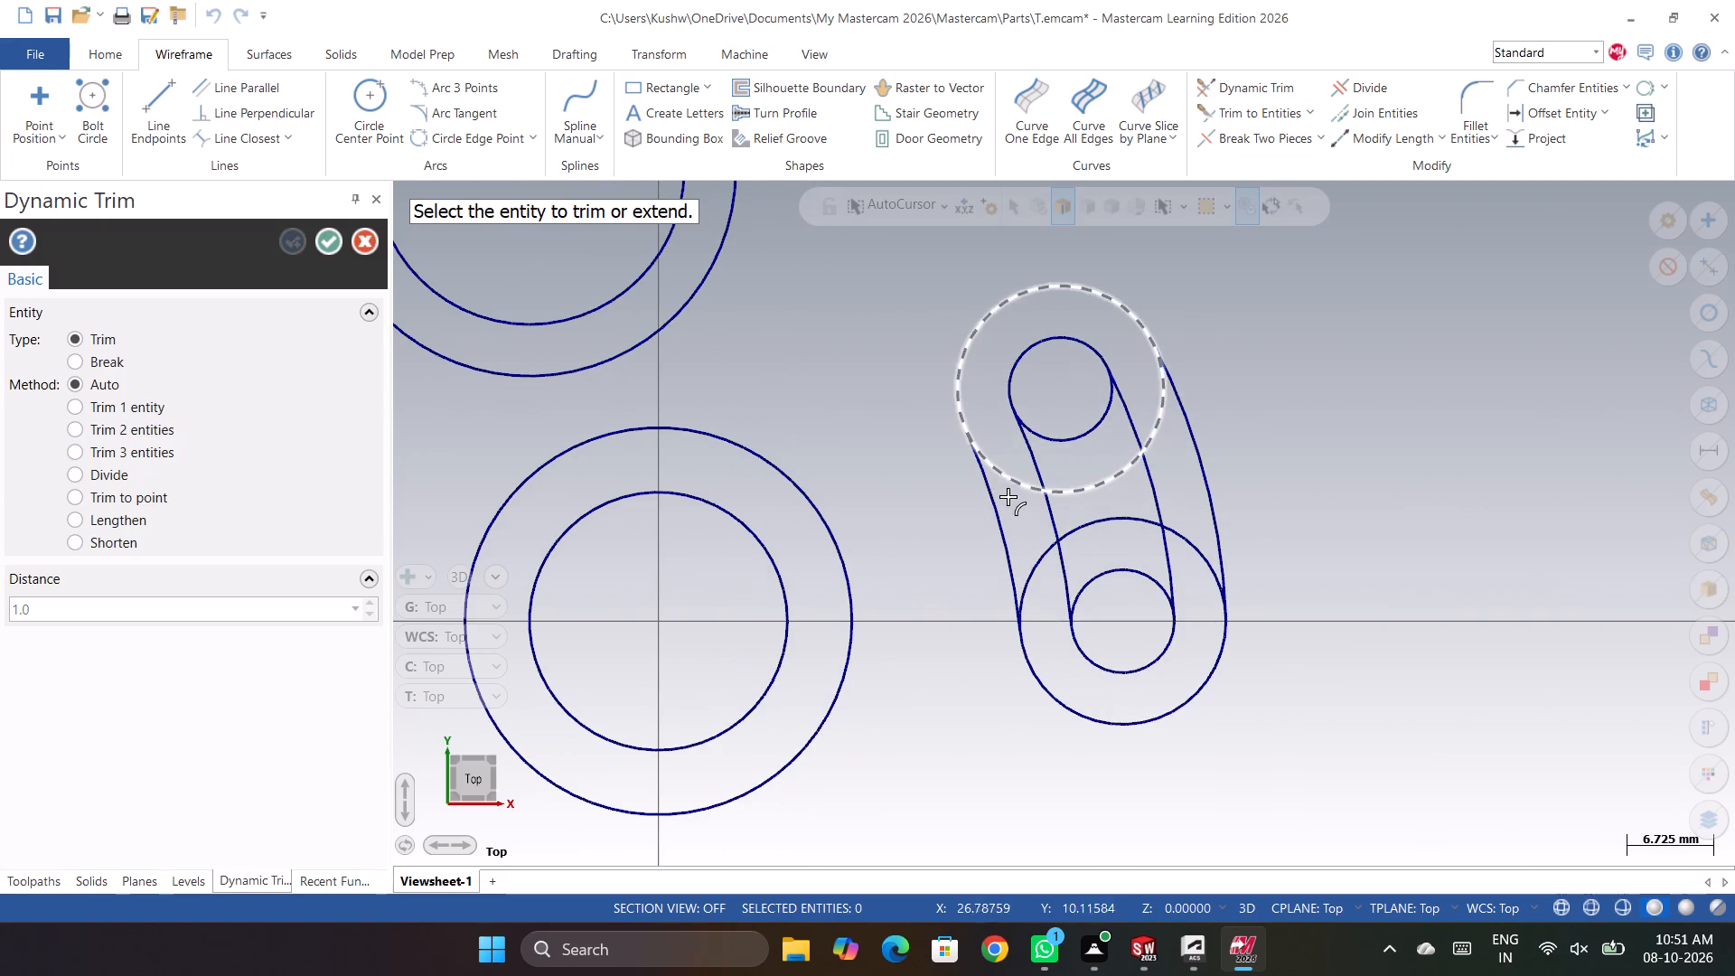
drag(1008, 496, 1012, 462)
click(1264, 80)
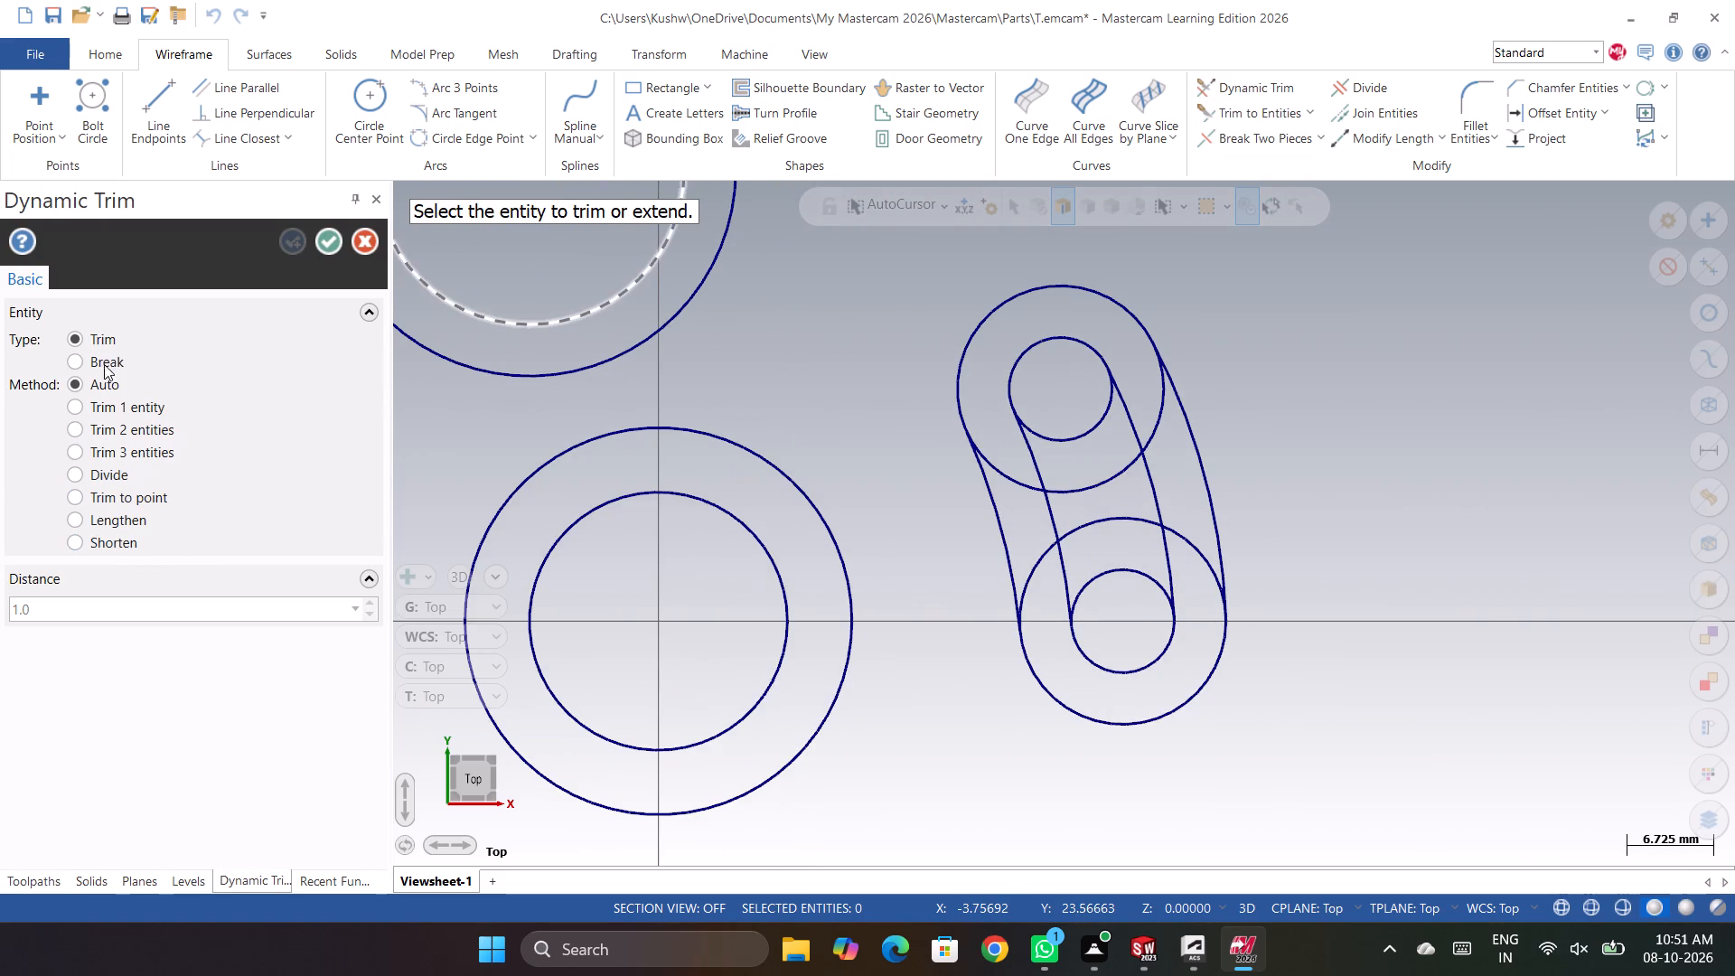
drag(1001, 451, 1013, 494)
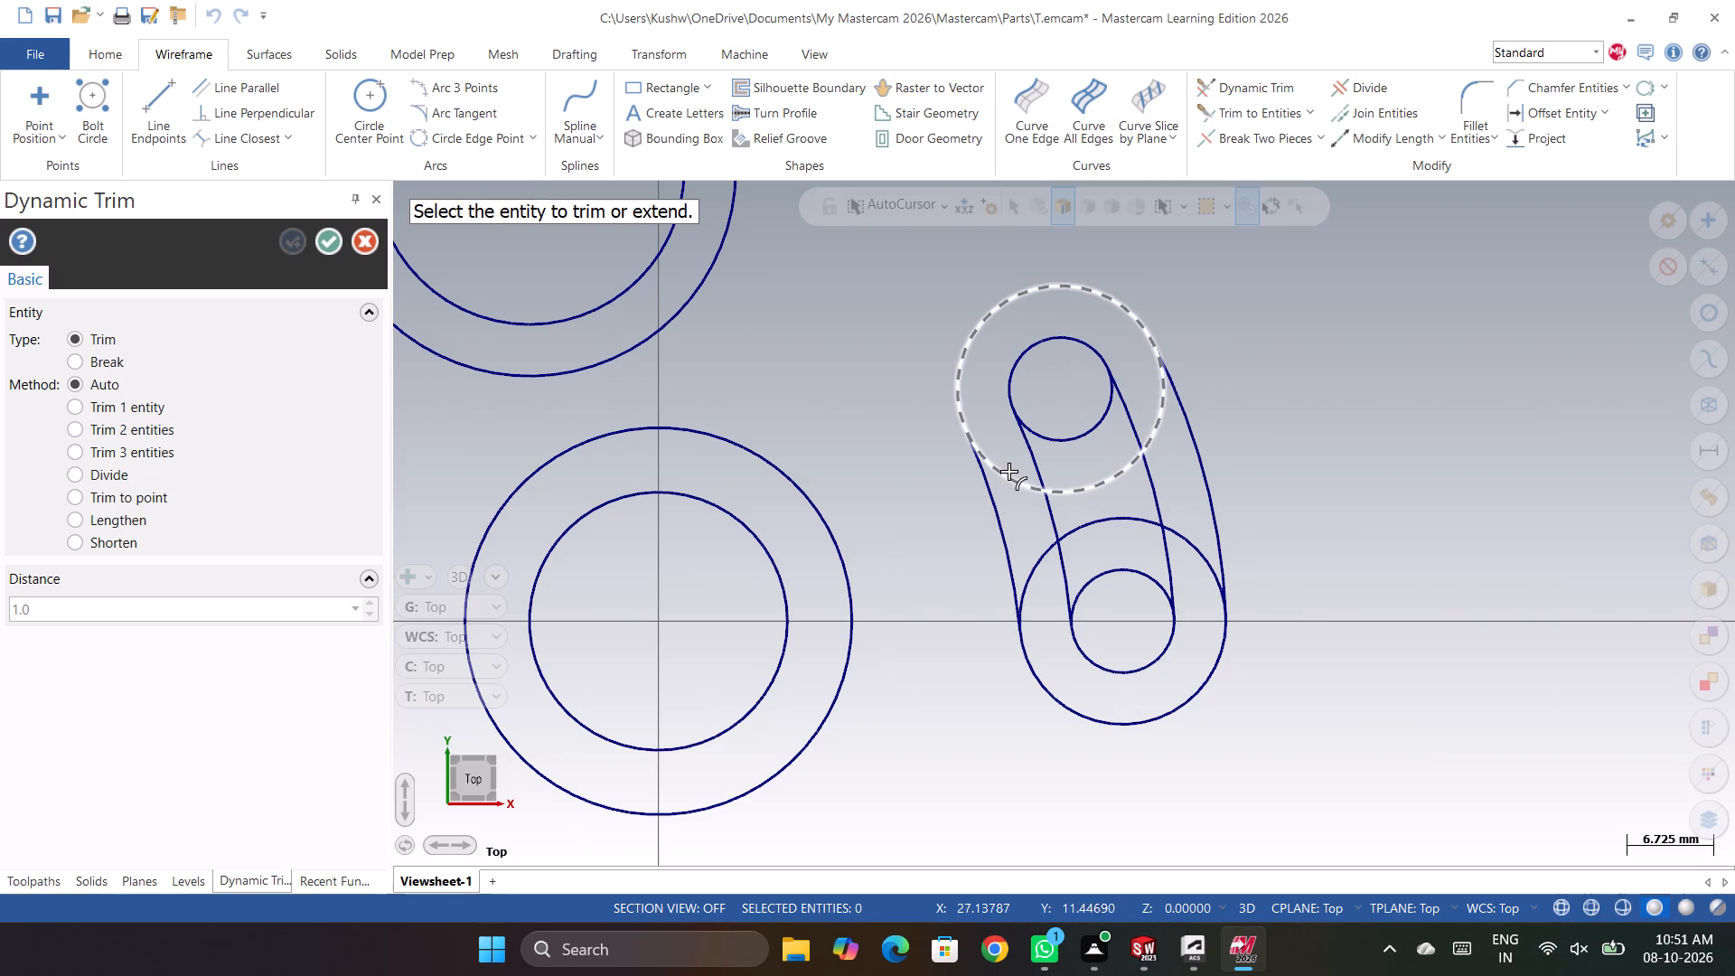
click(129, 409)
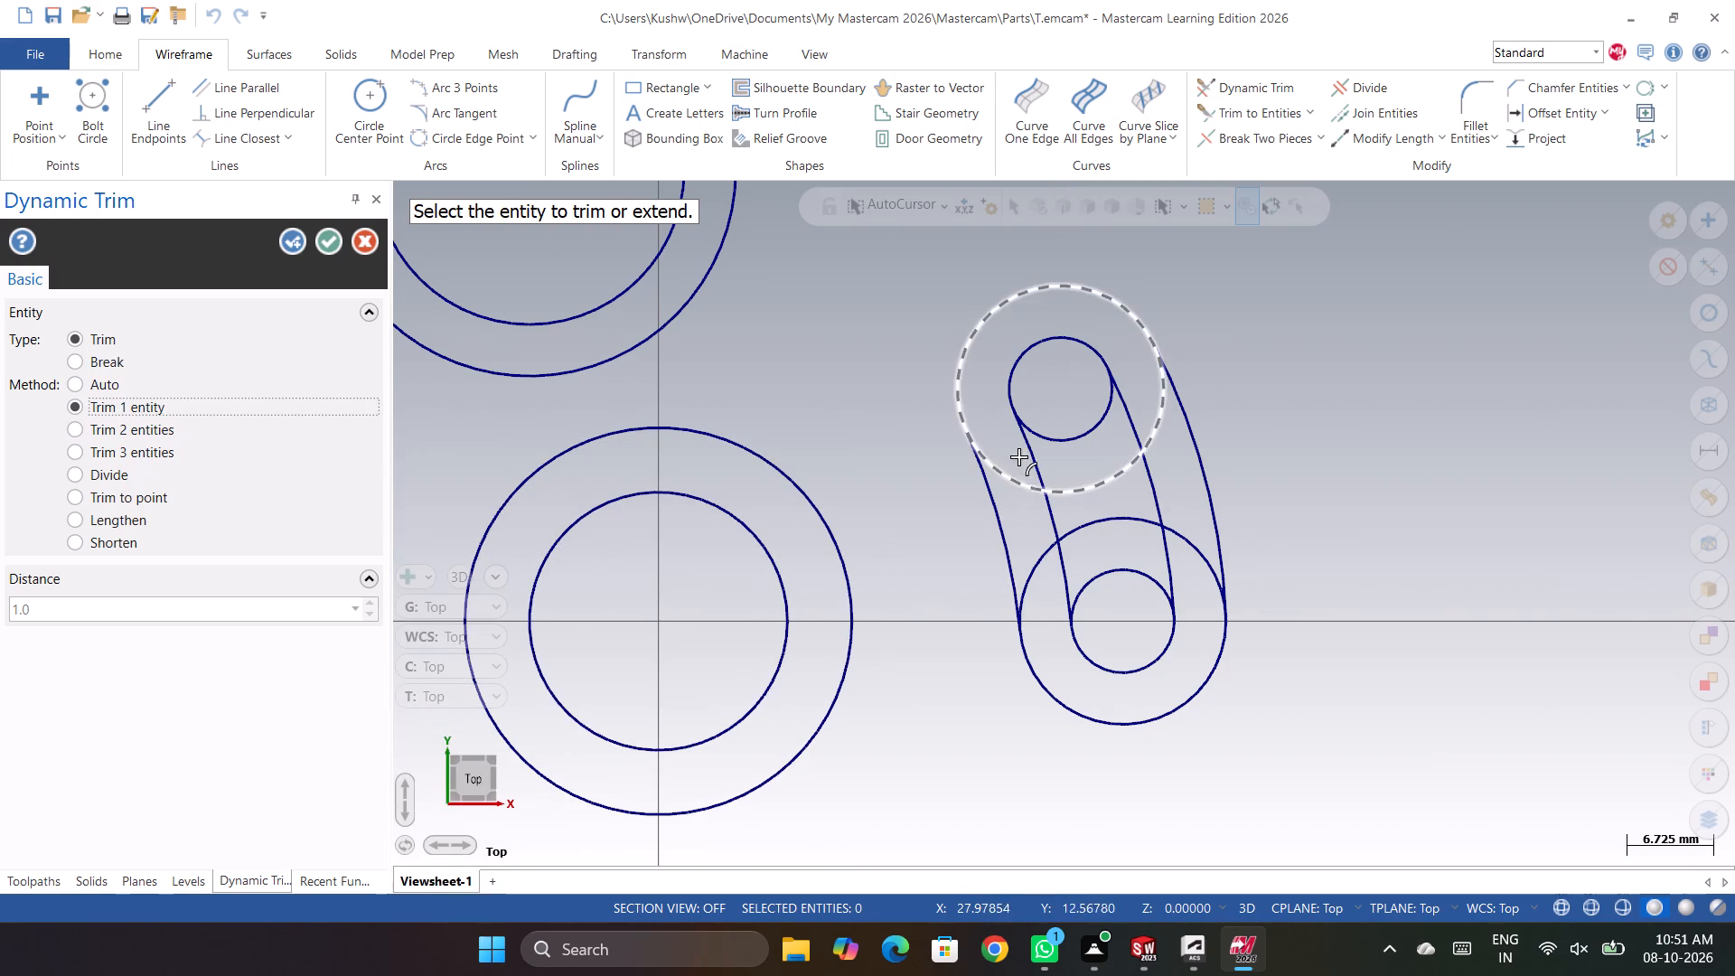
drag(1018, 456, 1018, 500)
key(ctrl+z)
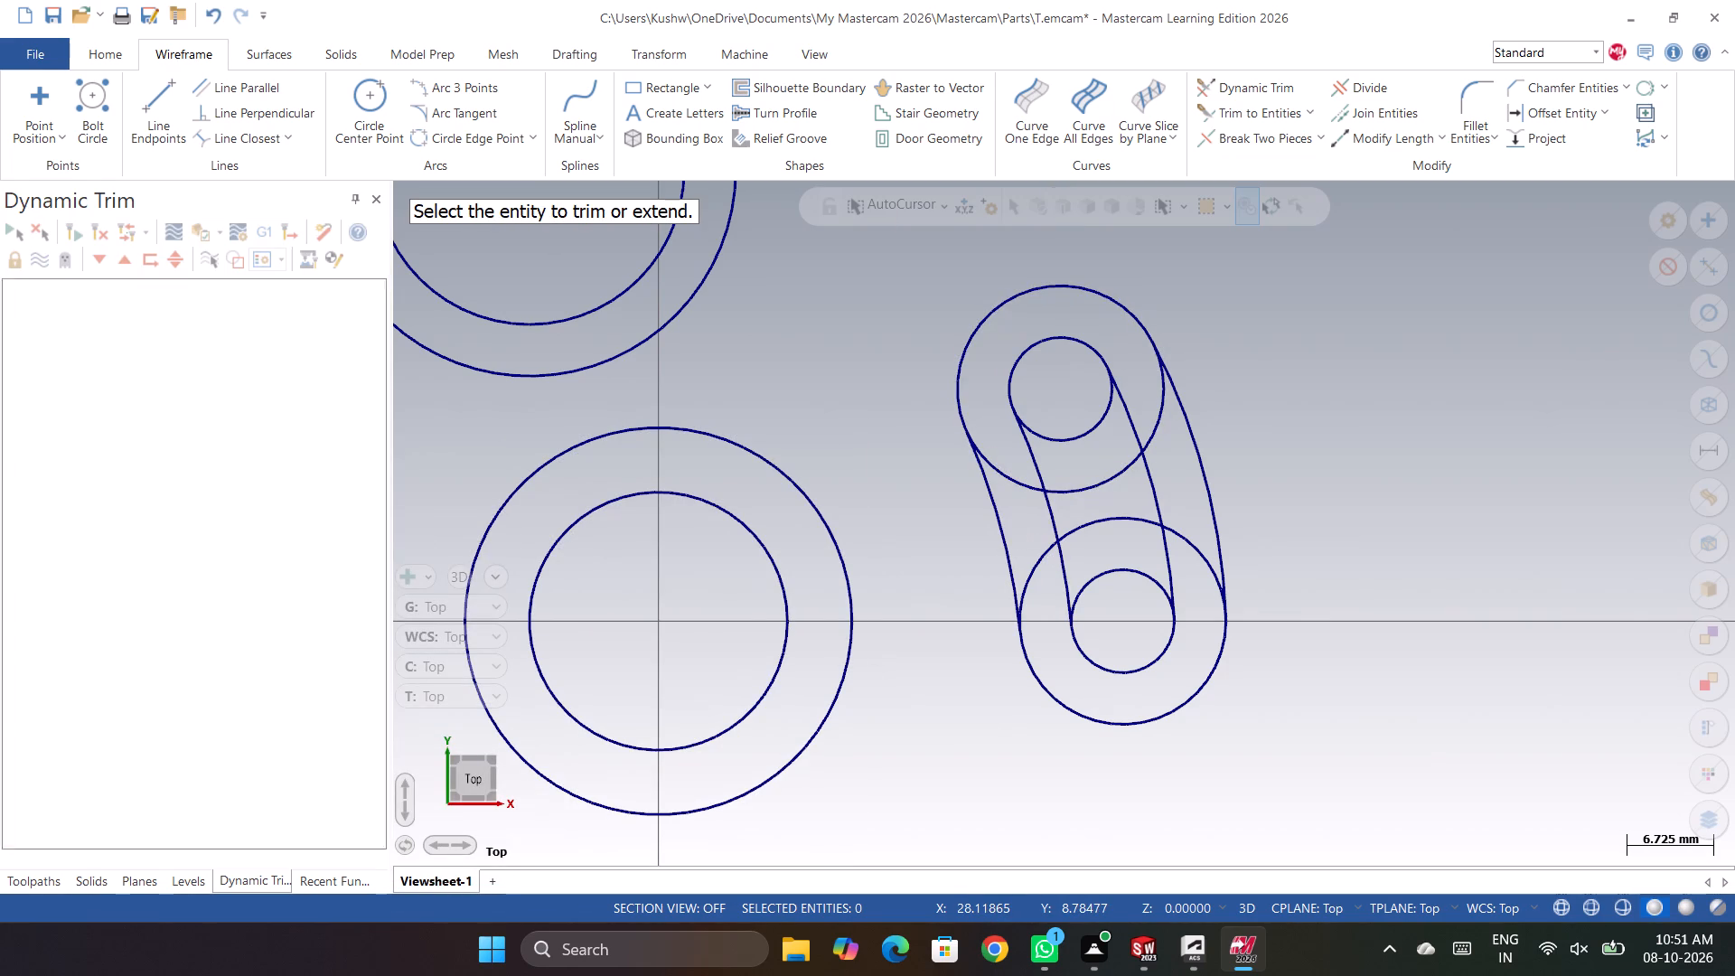
Using Dynamic Trim with the Divide method, remove the upper 8 mm radius circle's segment between the origin-side outer and inner tangent arcs.
click(1267, 96)
click(78, 473)
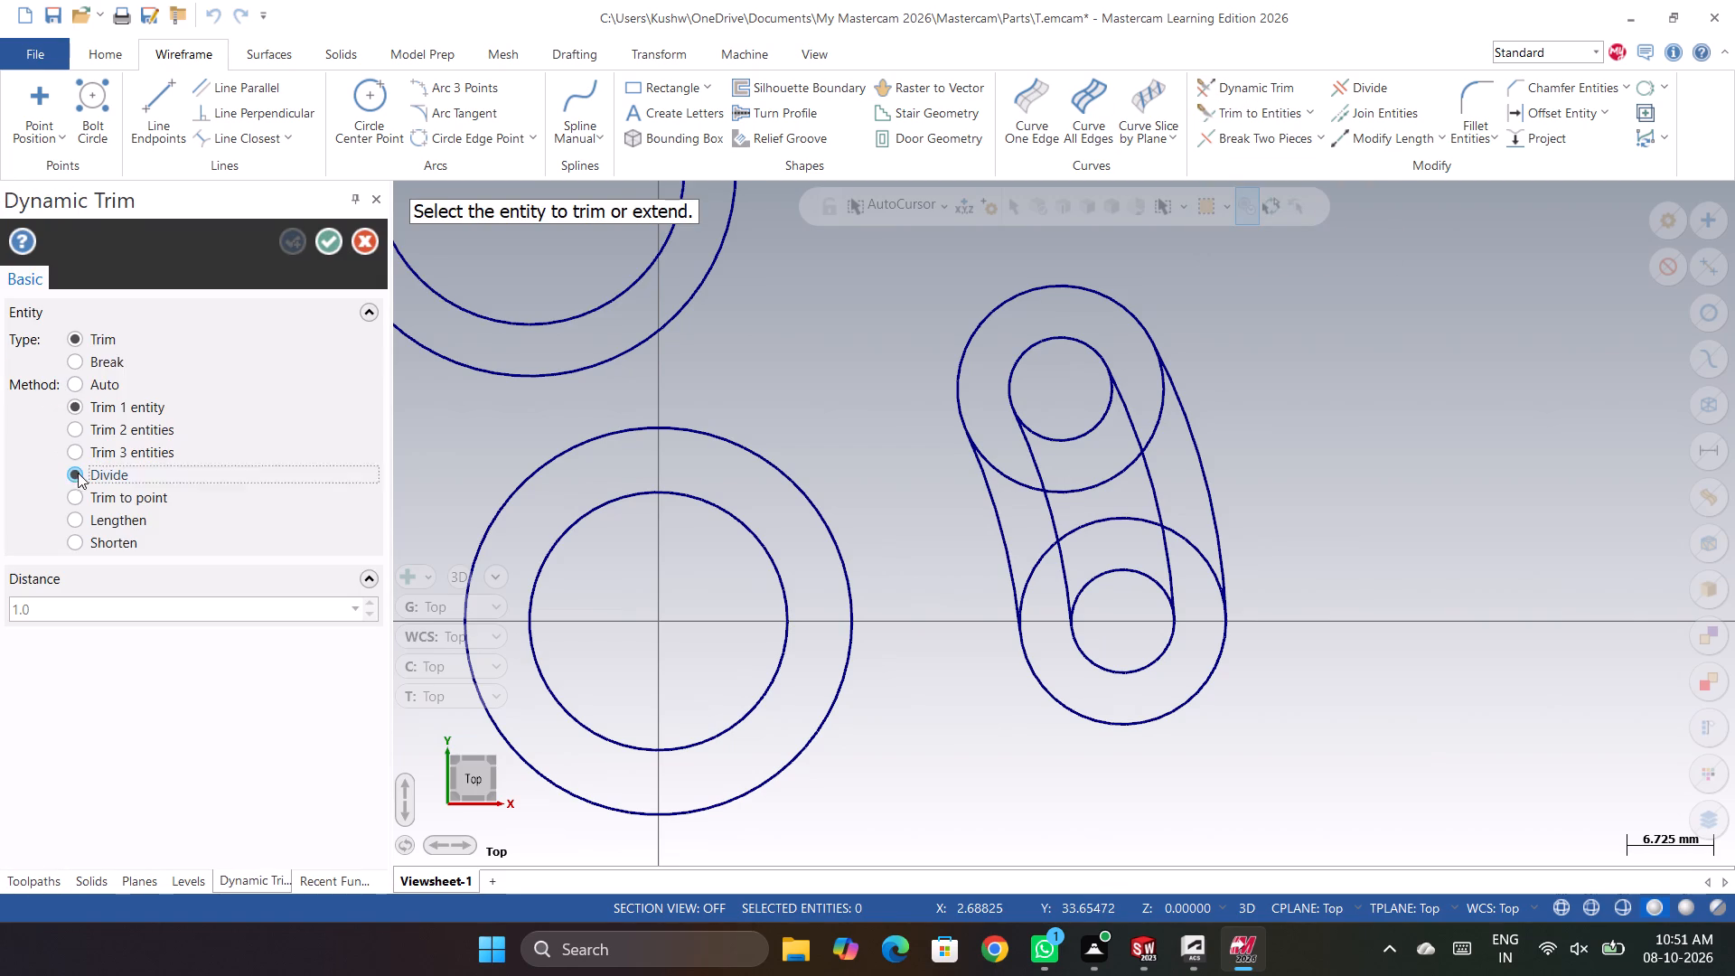
drag(1007, 461, 1008, 494)
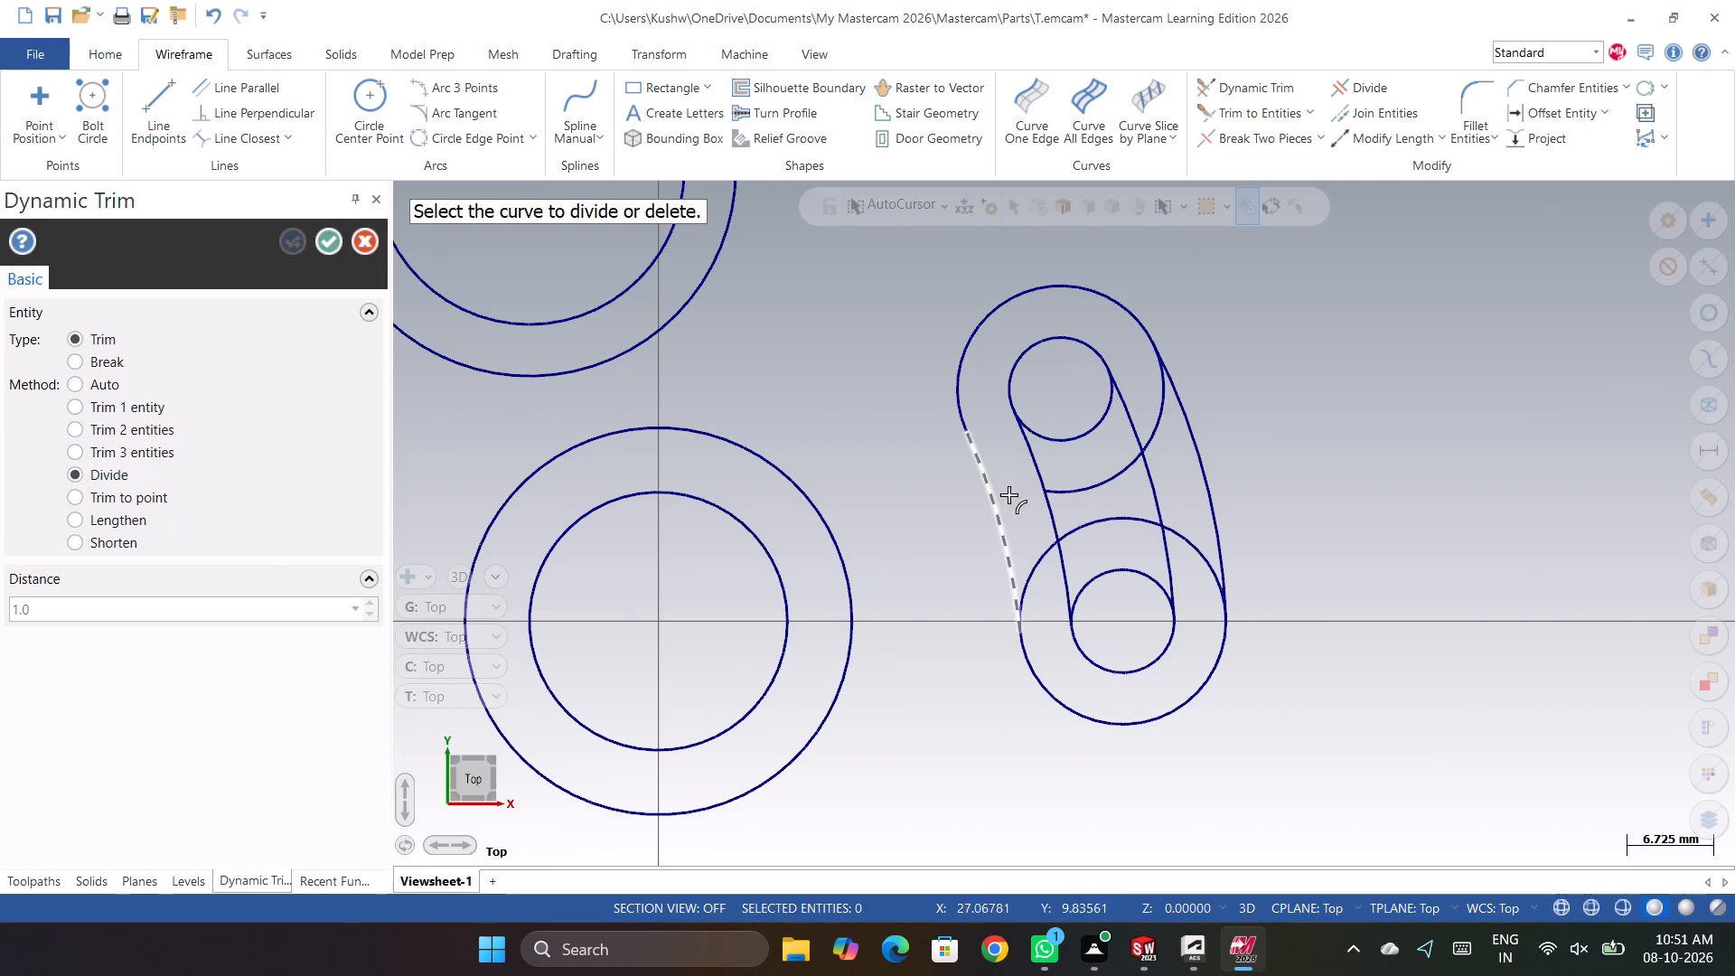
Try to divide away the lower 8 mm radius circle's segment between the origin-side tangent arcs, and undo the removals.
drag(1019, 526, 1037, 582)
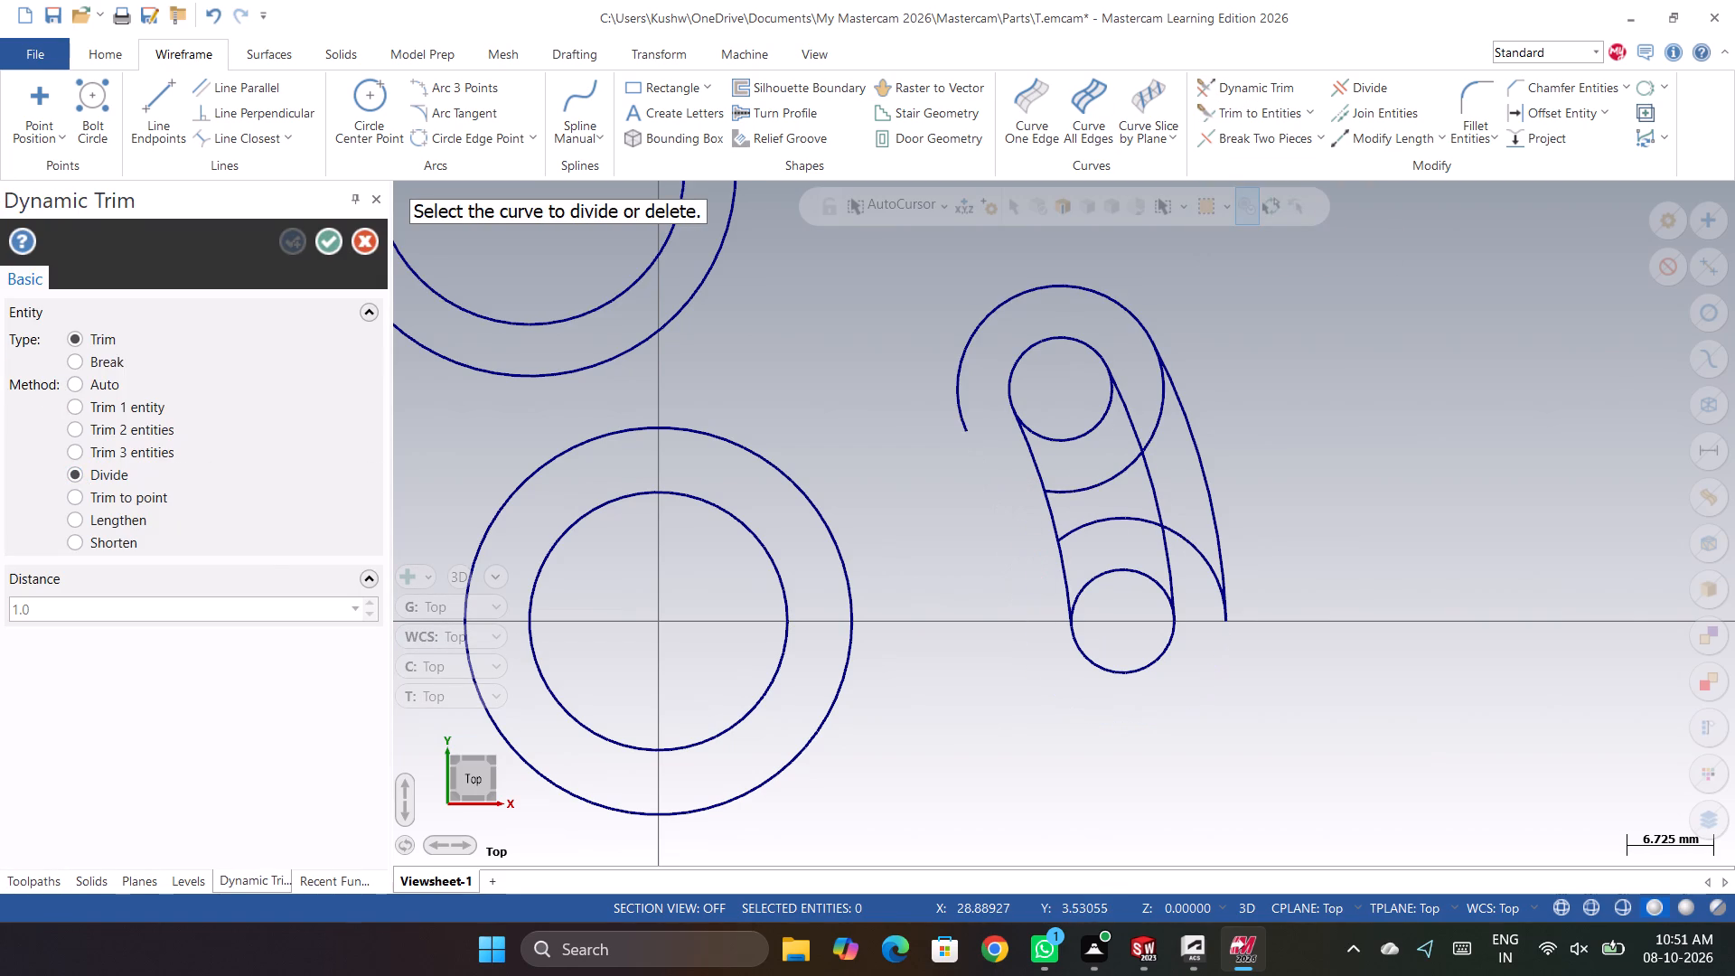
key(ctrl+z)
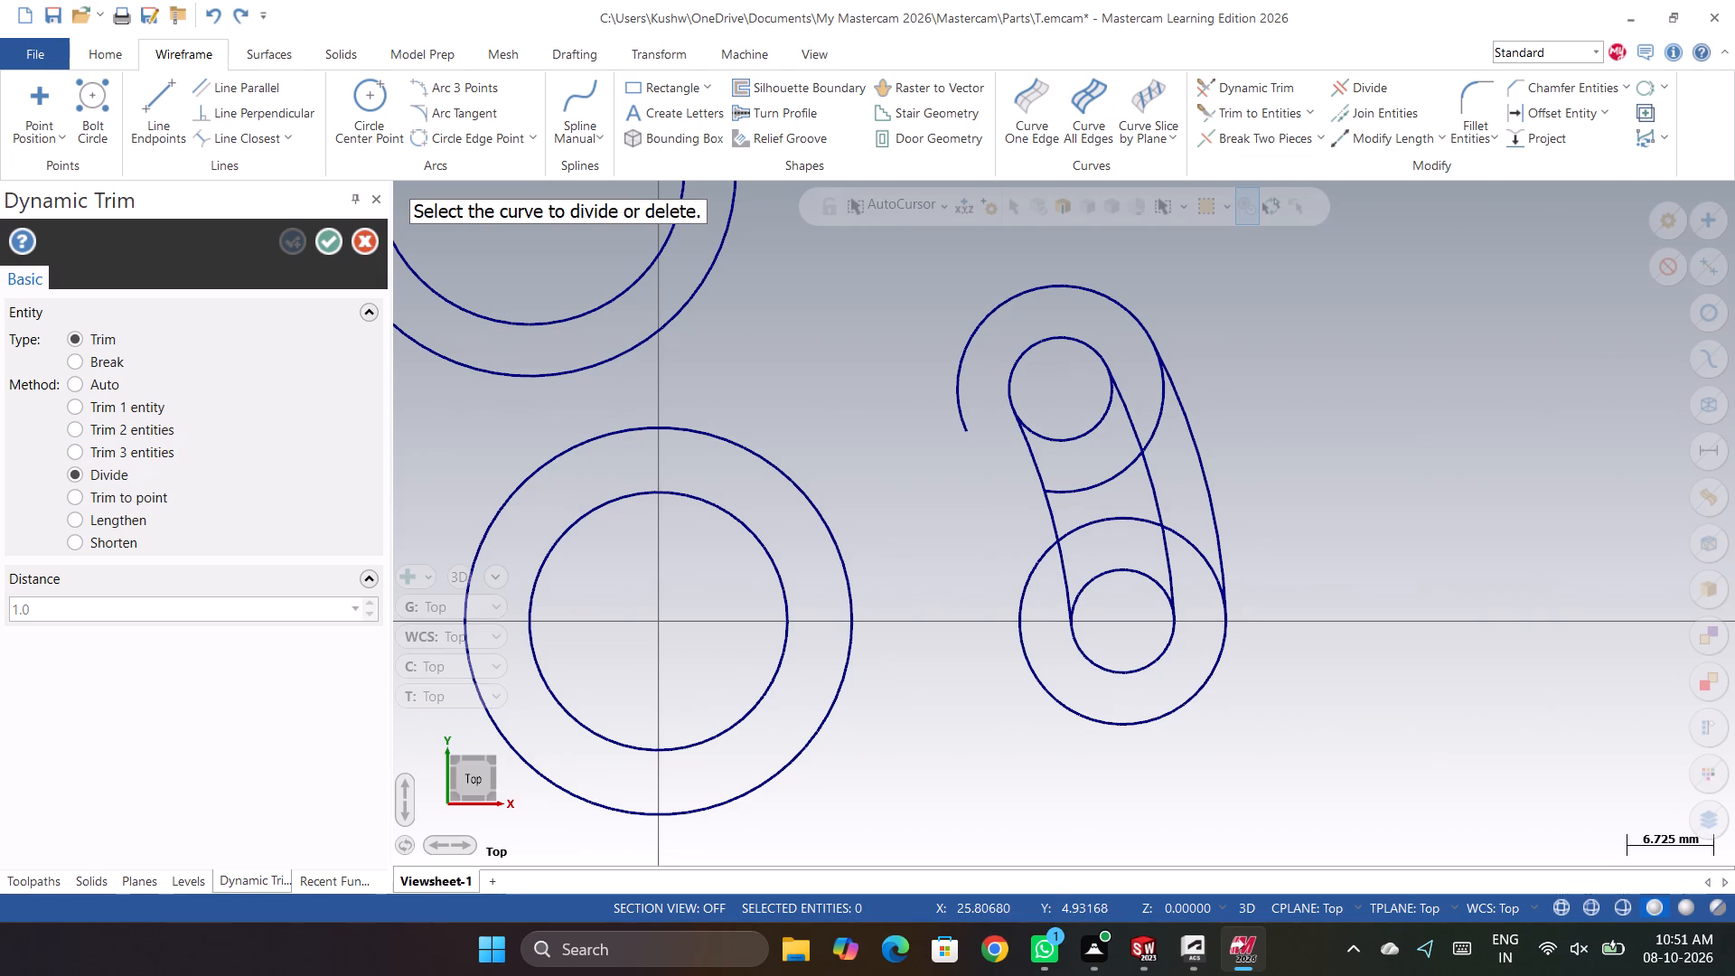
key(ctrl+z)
Divide away all remaining segments of the two 8 mm radius circles inside the slot, leaving only the closed outer slot outline.
scroll(1025, 566, down, 5)
scroll(1045, 605, up, 2)
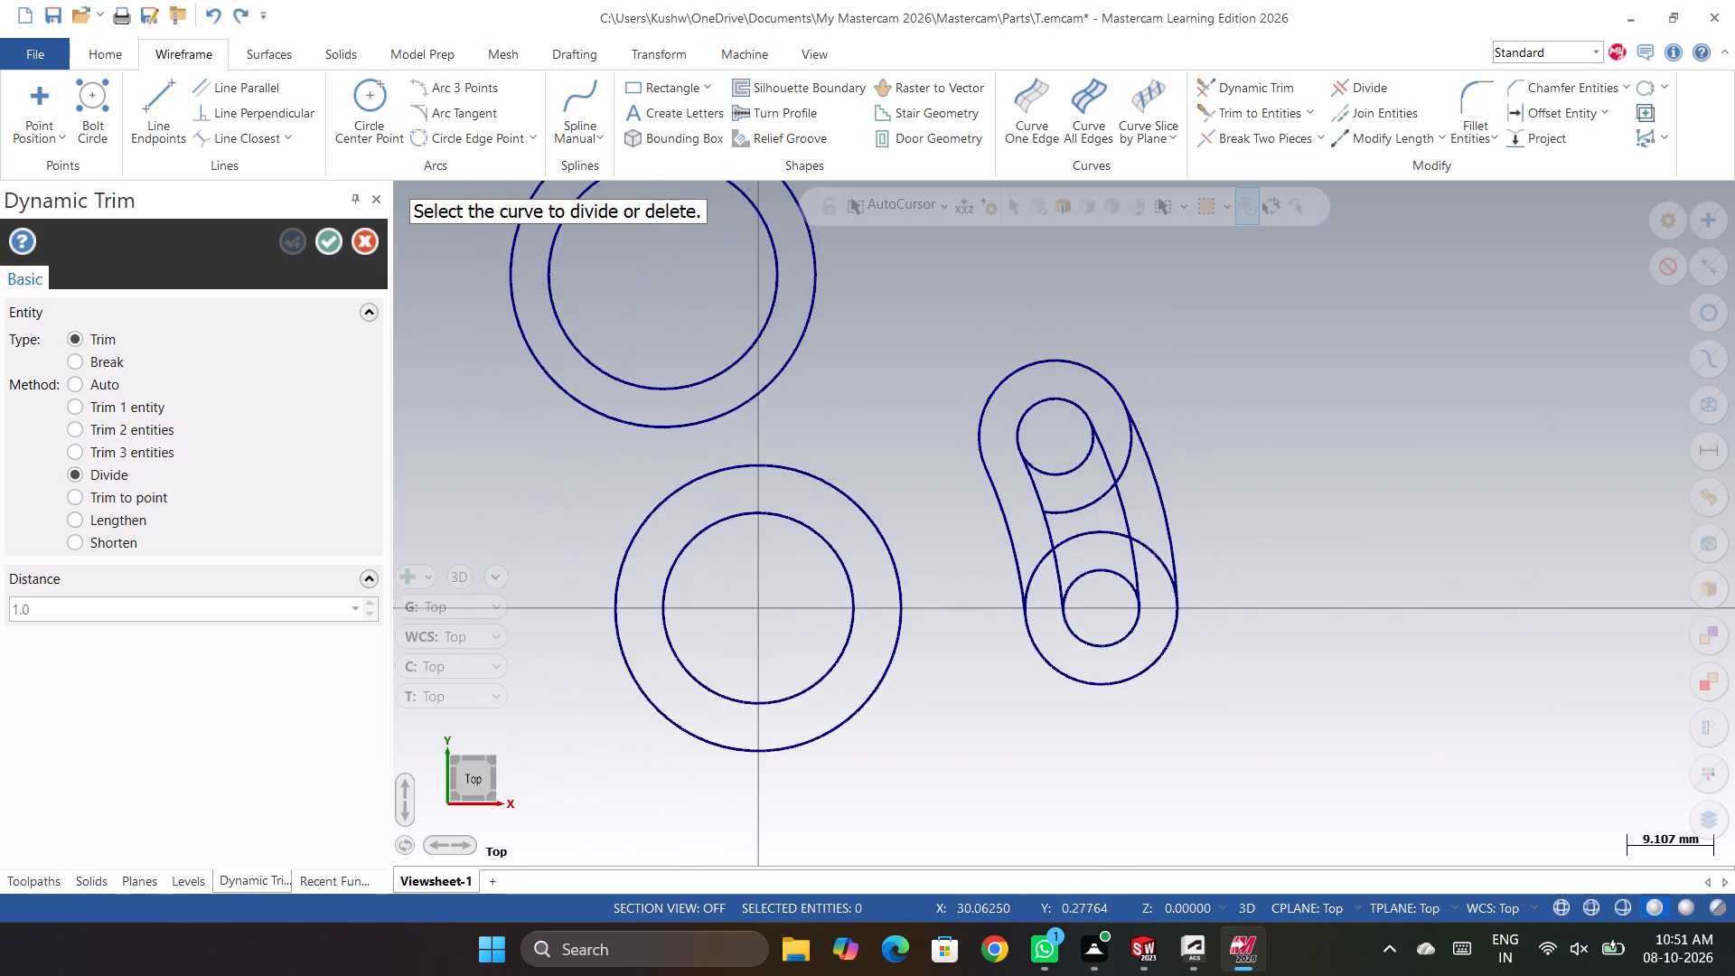
scroll(1045, 606, up, 14)
drag(1016, 494, 1036, 521)
drag(1172, 397, 1173, 427)
drag(1156, 326, 1157, 358)
scroll(1159, 467, up, 4)
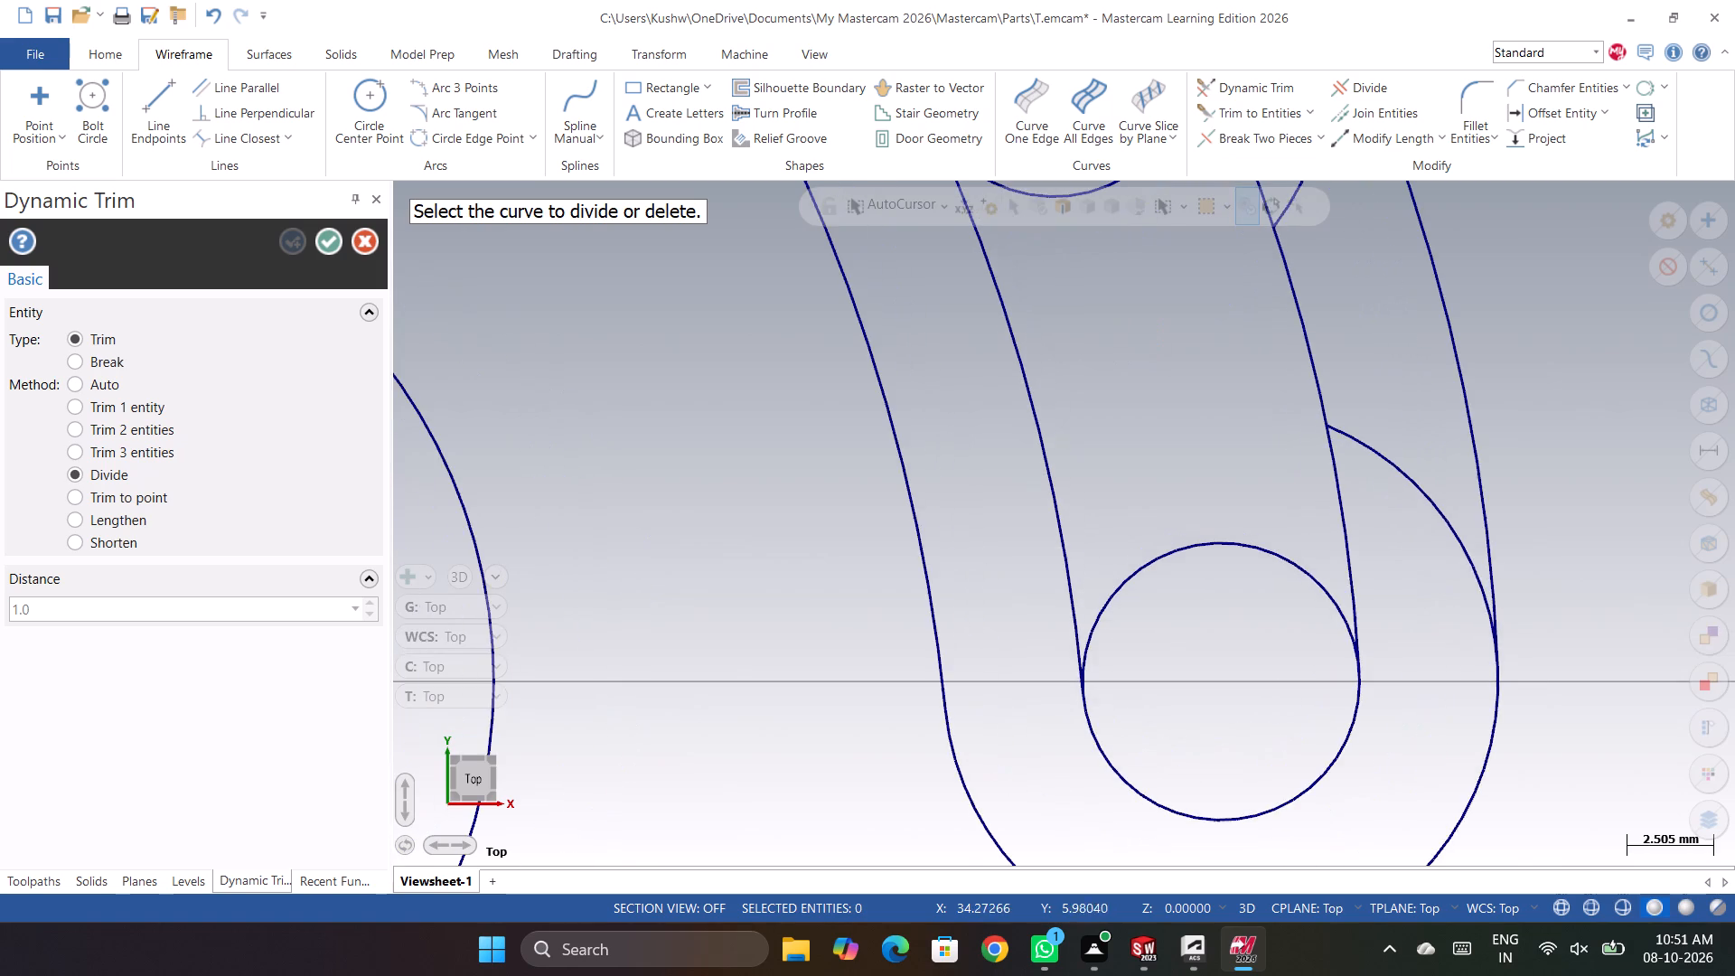
scroll(1167, 512, down, 8)
scroll(1309, 469, up, 2)
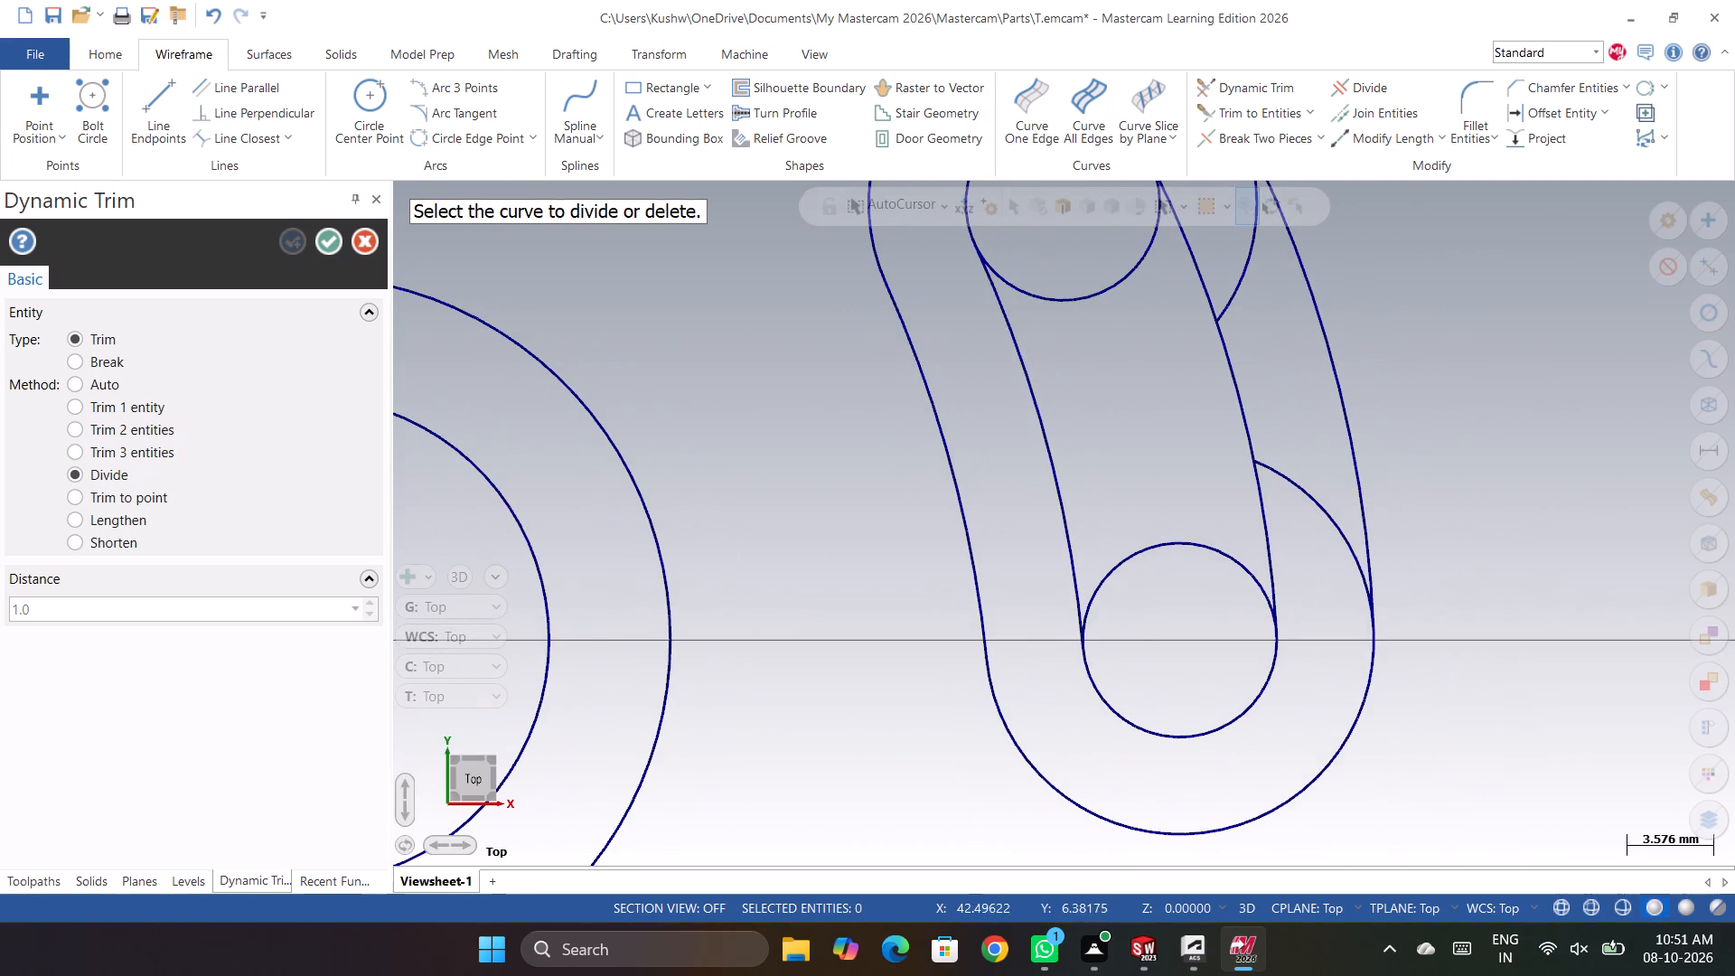
drag(1311, 476, 1305, 501)
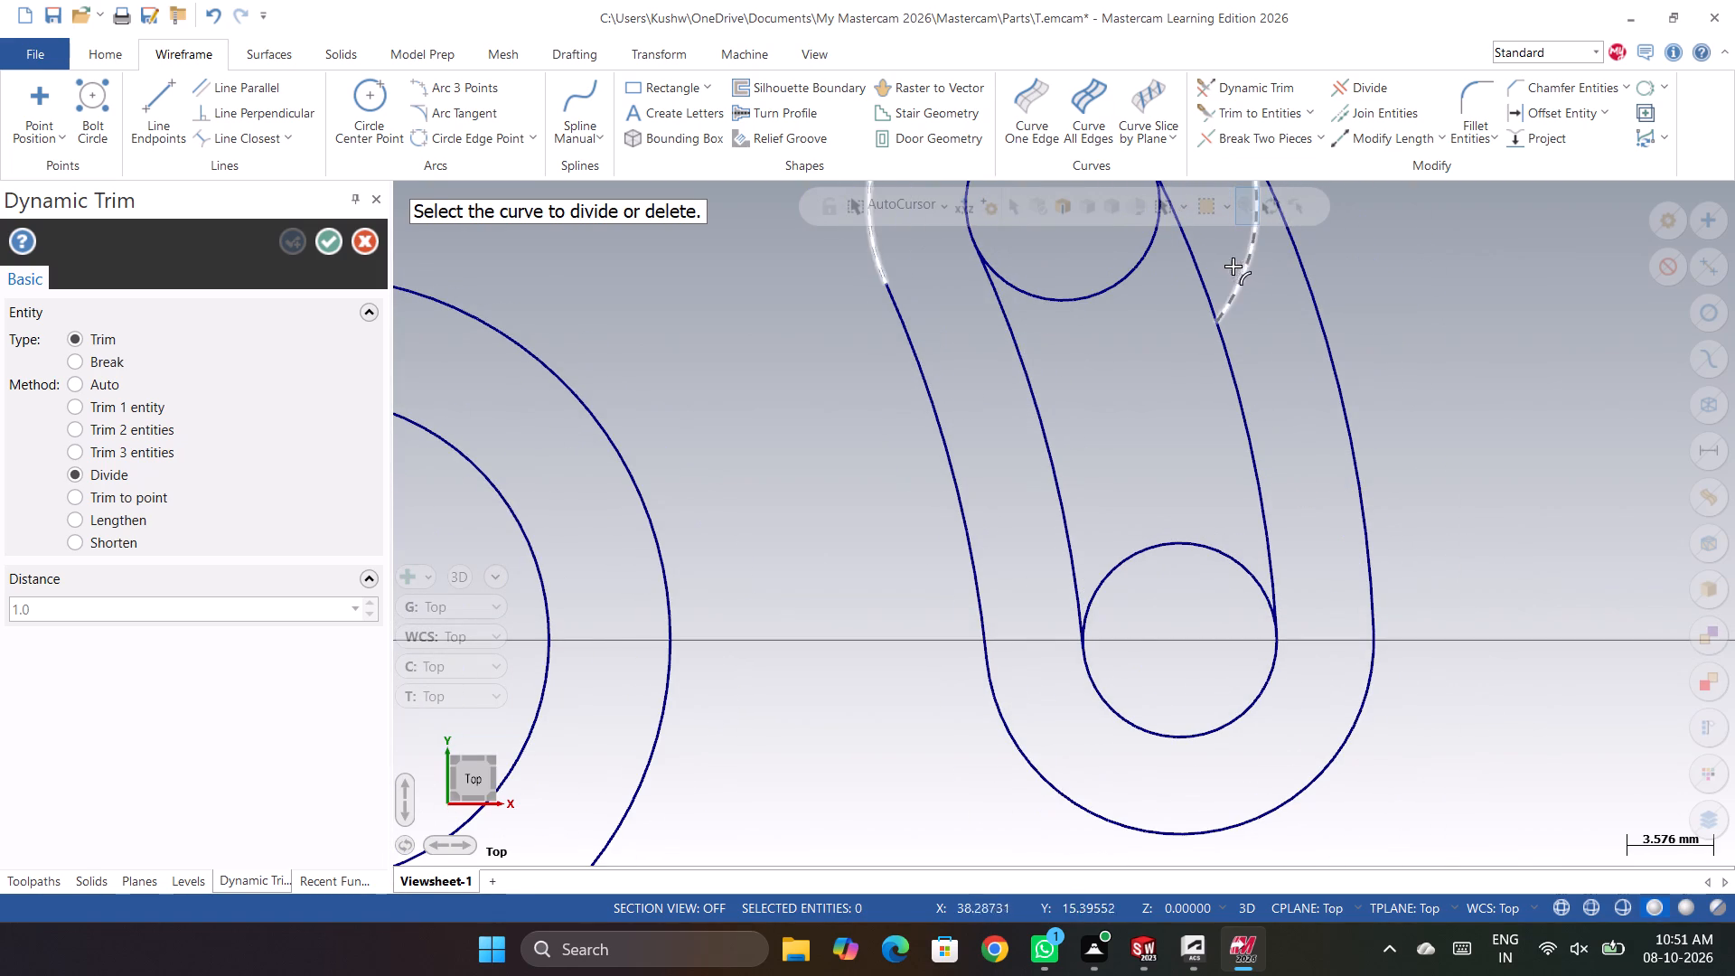
drag(1217, 258, 1248, 275)
scroll(1234, 363, up, 6)
scroll(1219, 428, down, 9)
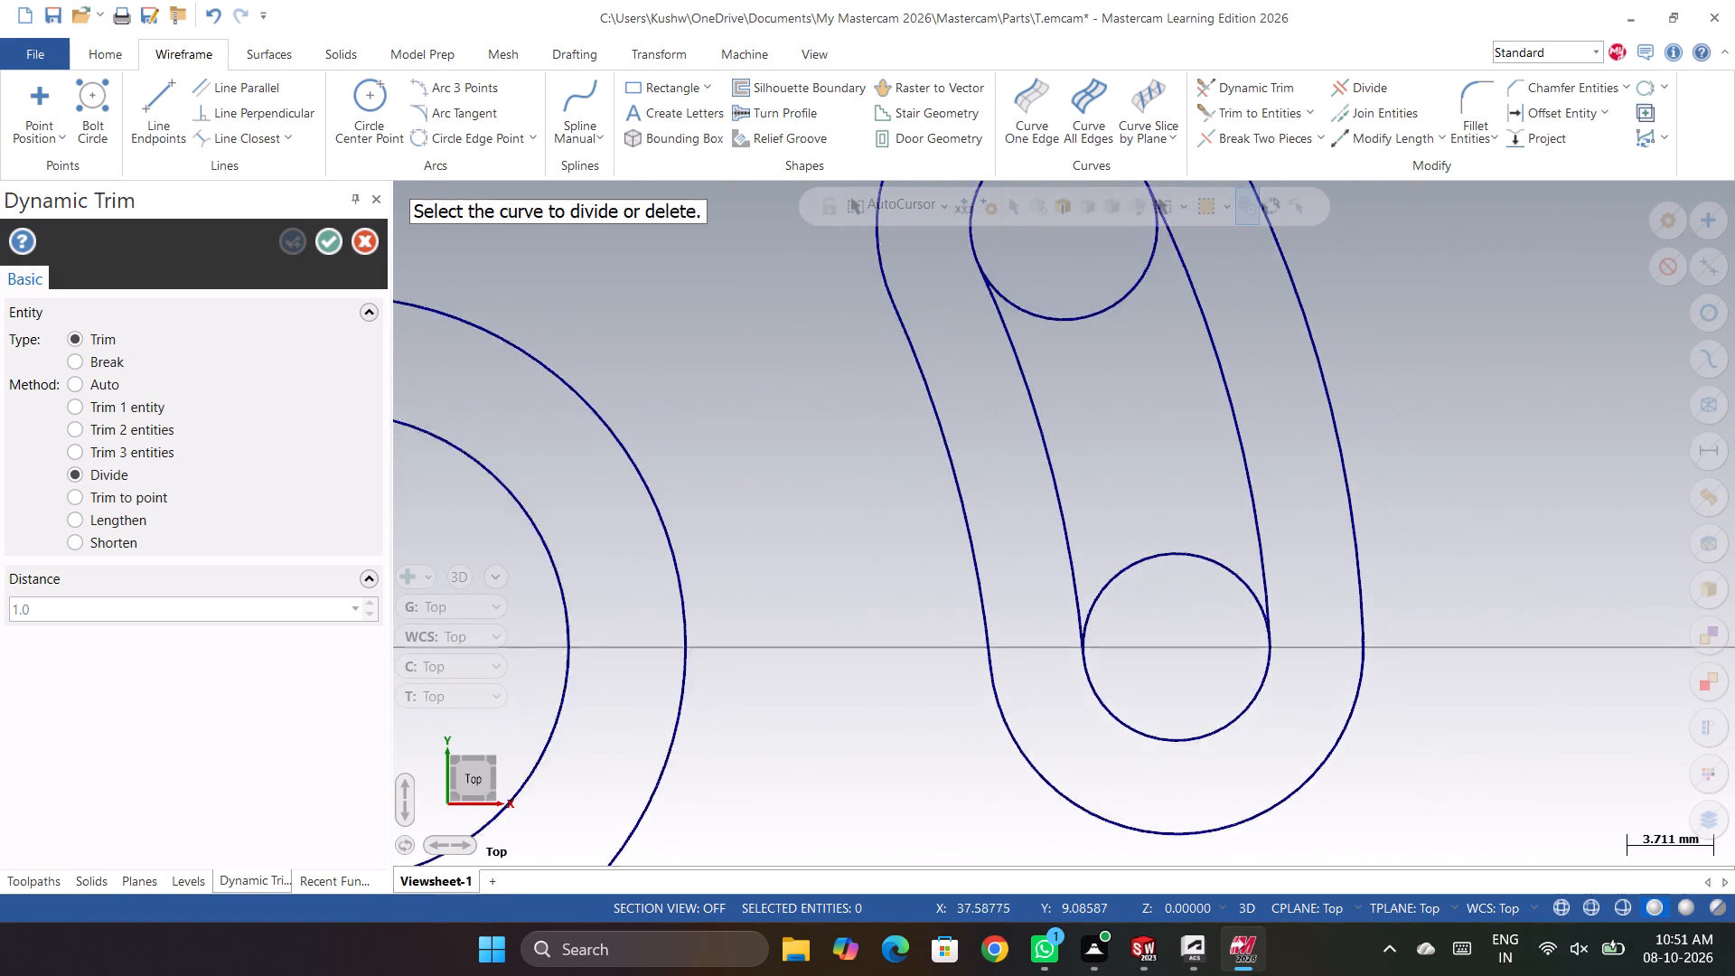
Divide away the portions of the two 4 mm radius circles inside the inner slot, including the leftover stub at the upper end.
scroll(1214, 435, down, 9)
scroll(1184, 484, up, 5)
drag(1177, 476, 1174, 495)
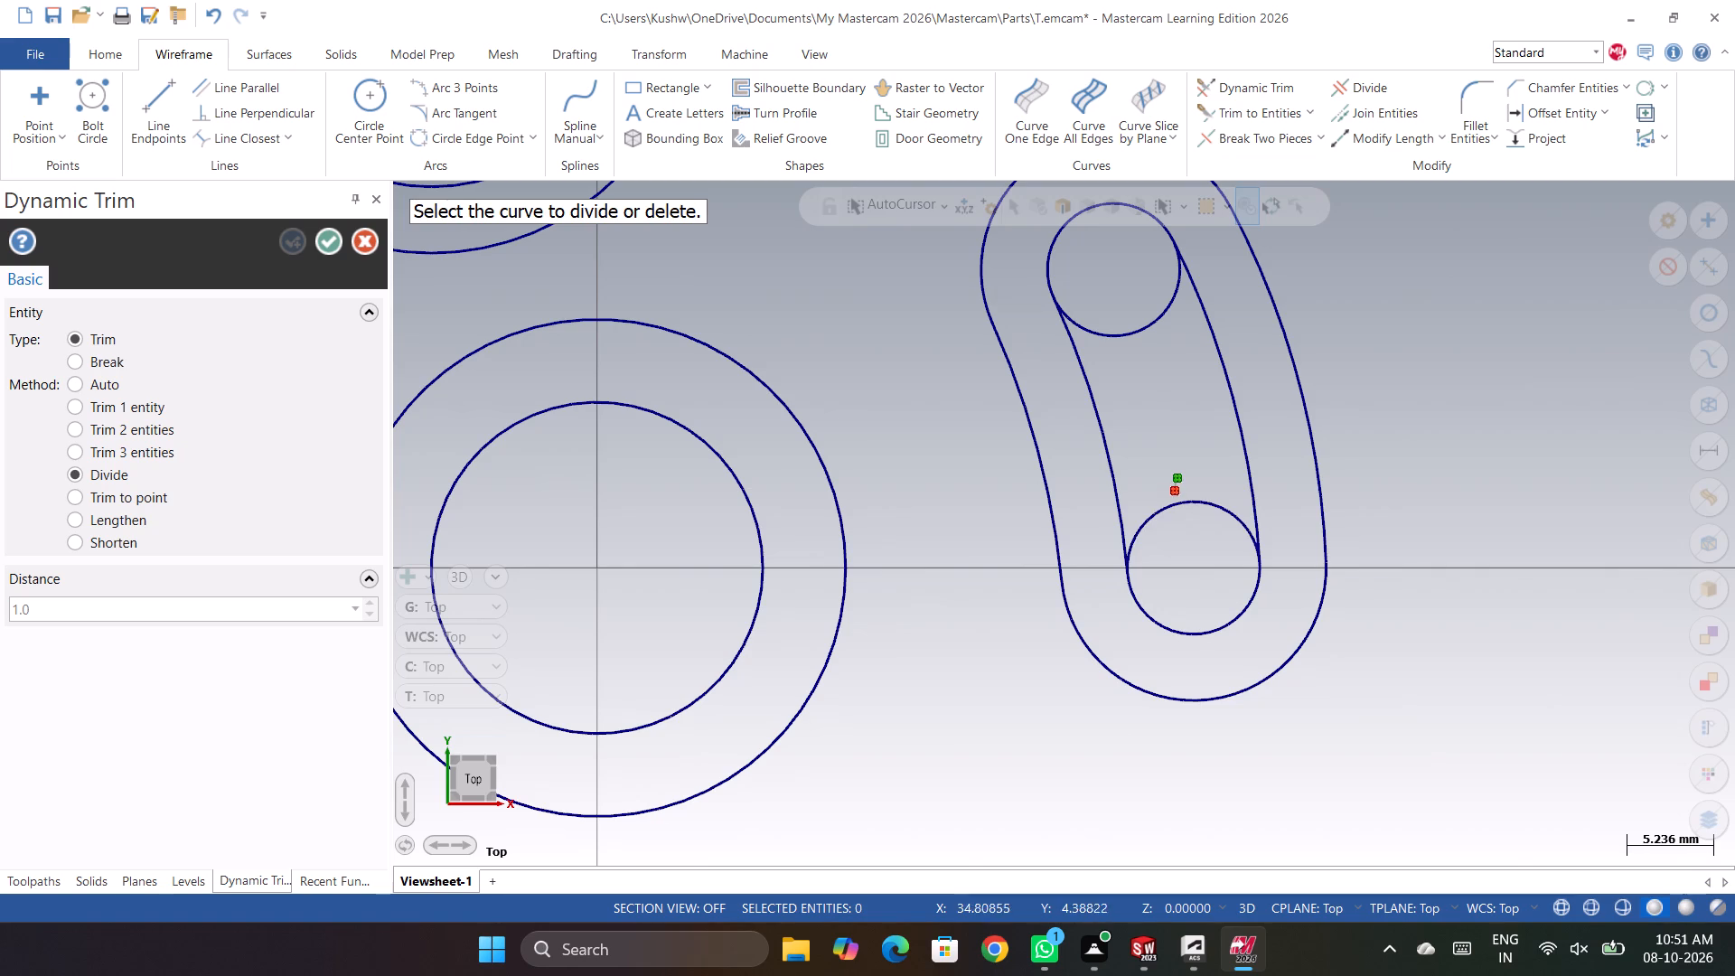
drag(1174, 495, 1179, 512)
drag(1122, 295, 1130, 339)
scroll(1129, 385, up, 1)
scroll(1186, 262, down, 5)
scroll(1190, 242, up, 5)
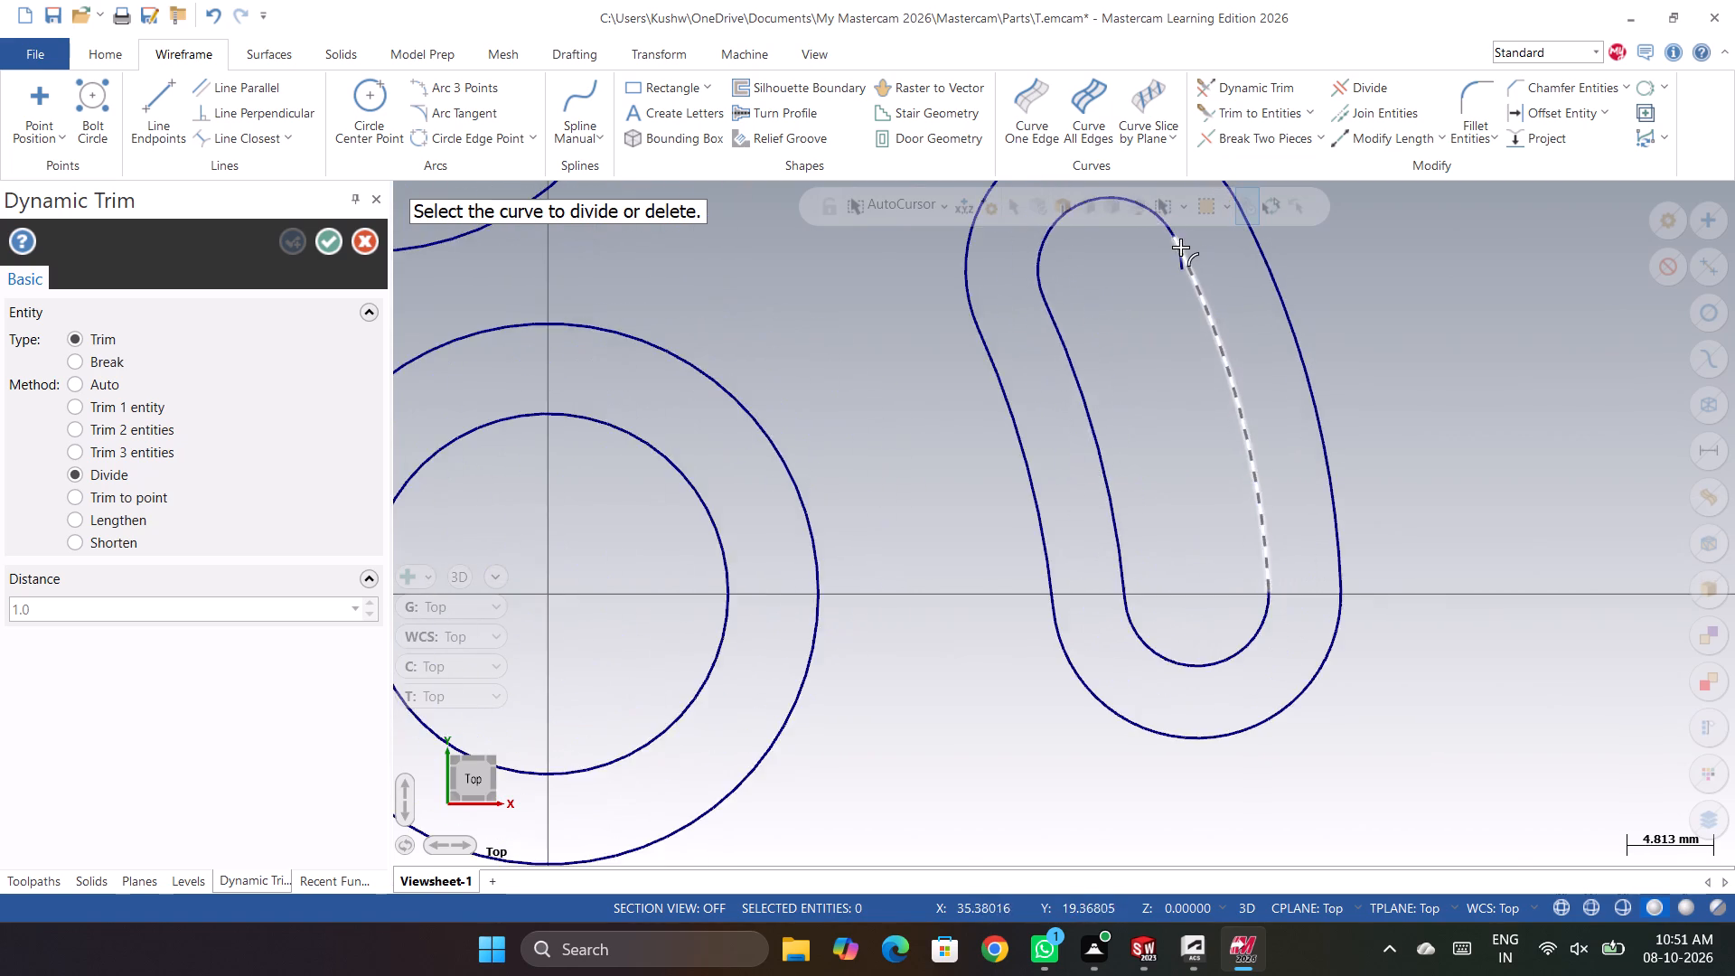
scroll(1168, 249, up, 5)
scroll(1167, 255, up, 17)
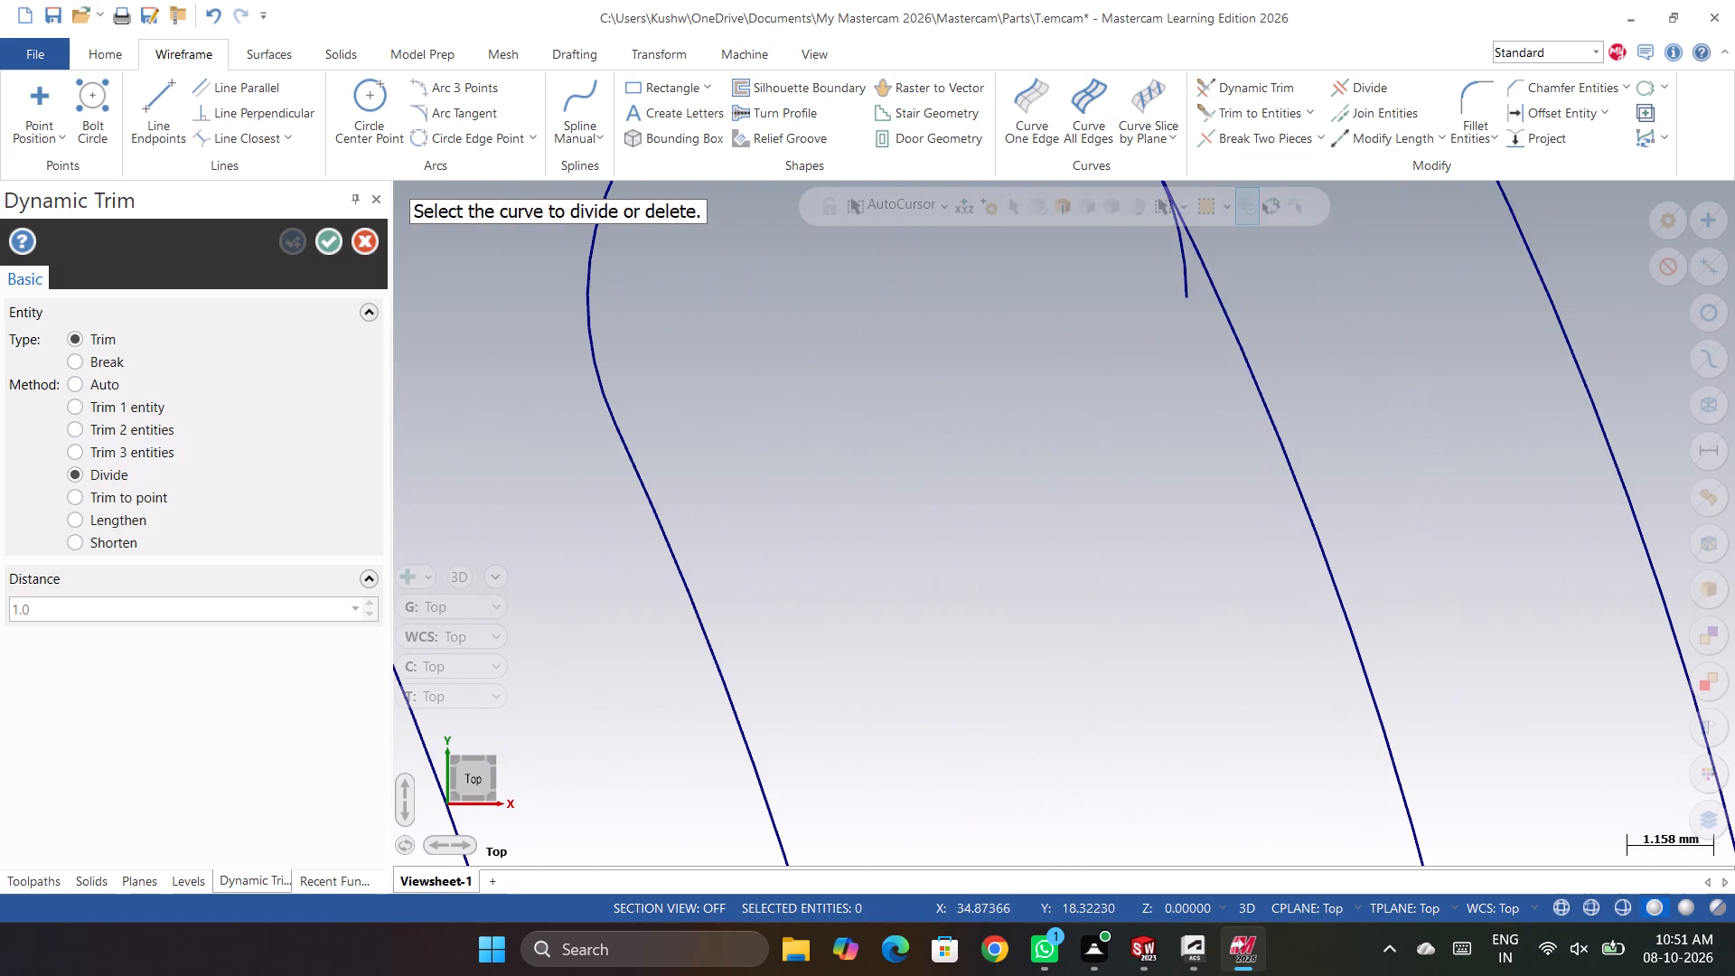
drag(1166, 274, 1189, 284)
scroll(1139, 325, up, 5)
scroll(1116, 356, down, 16)
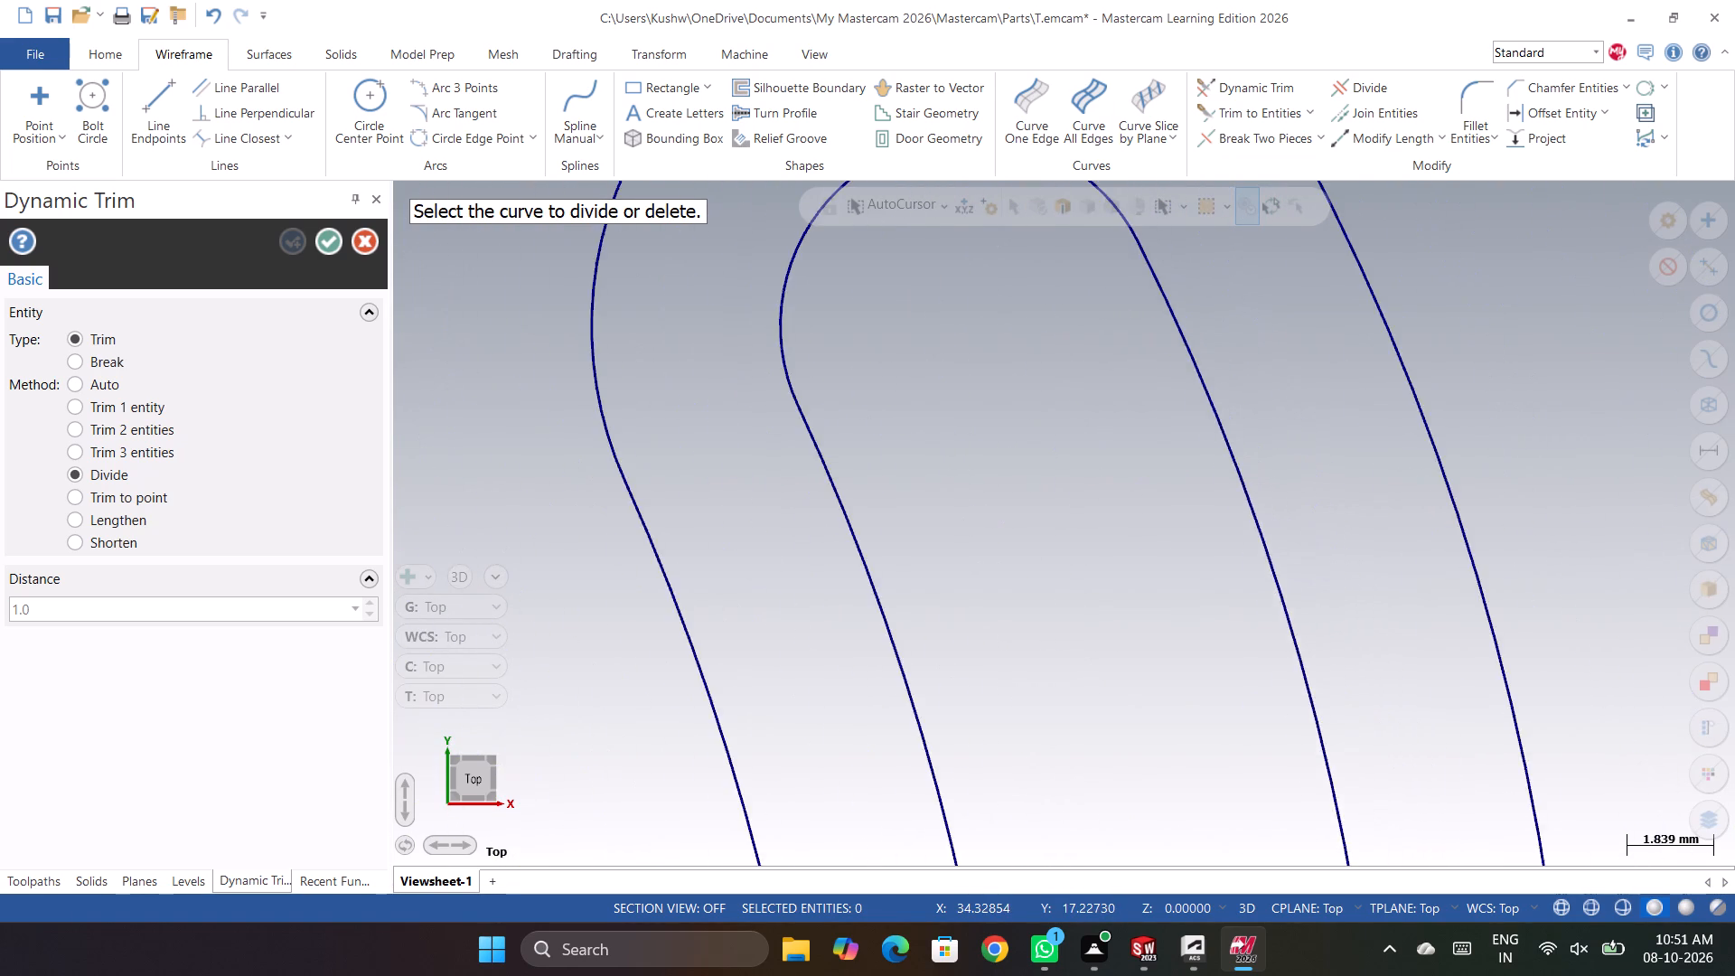
scroll(1118, 362, down, 18)
scroll(1119, 373, down, 6)
key(Escape)
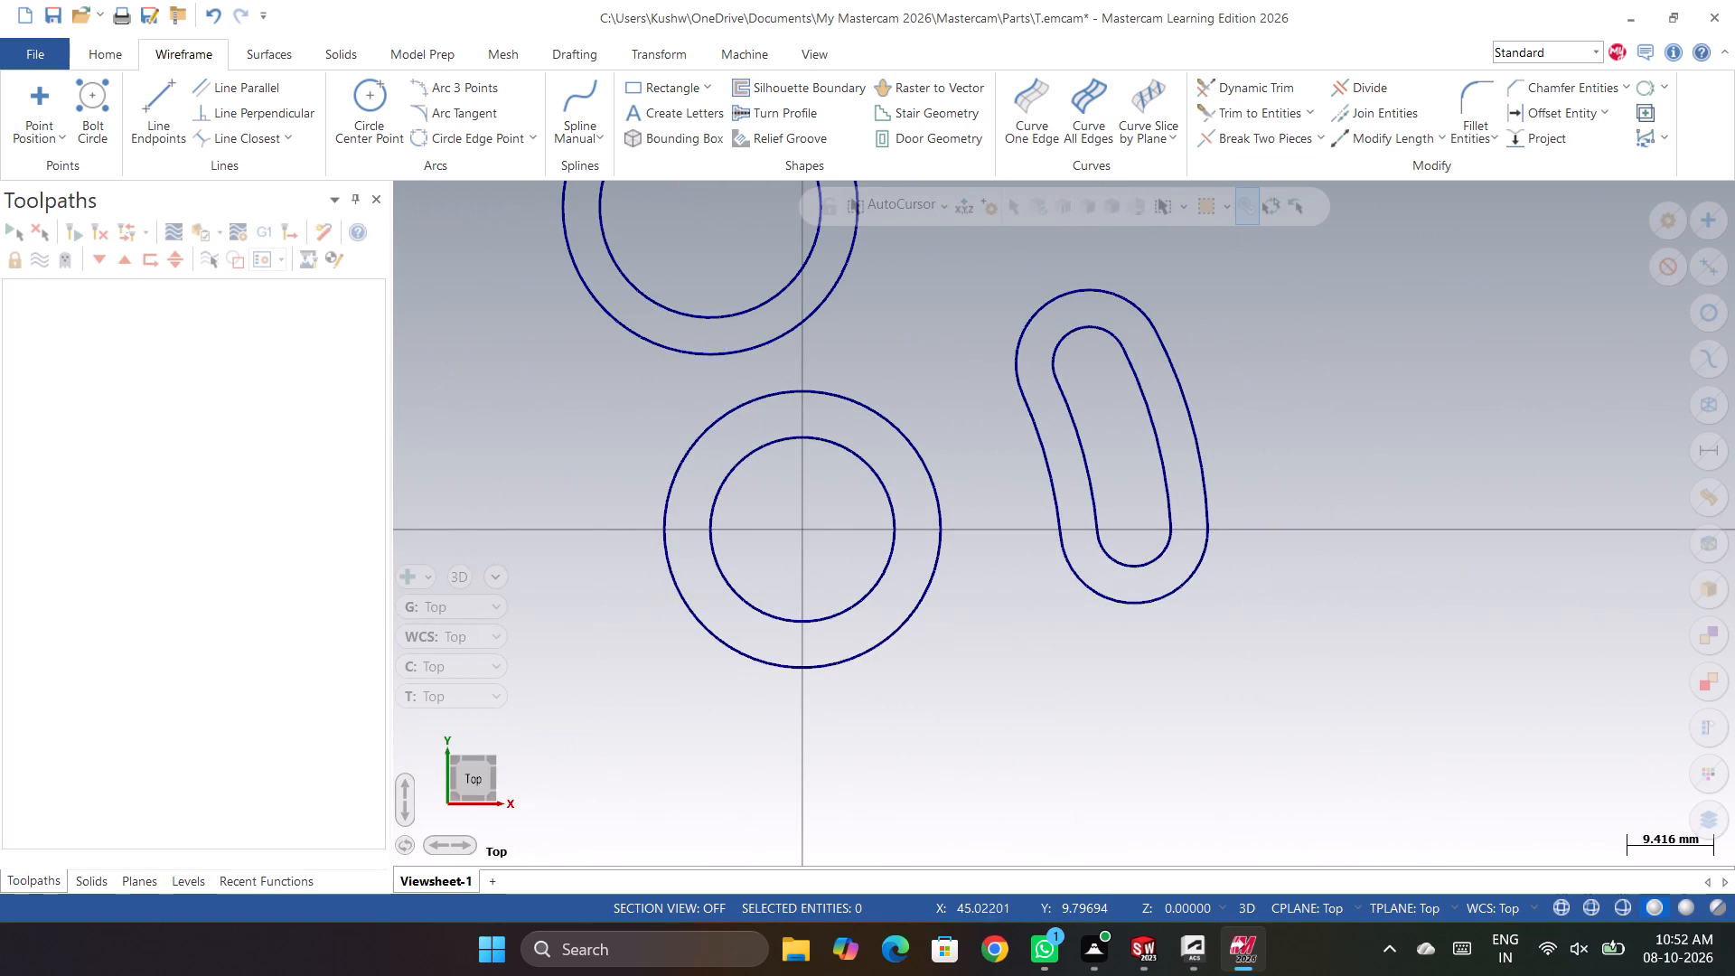
key(Escape)
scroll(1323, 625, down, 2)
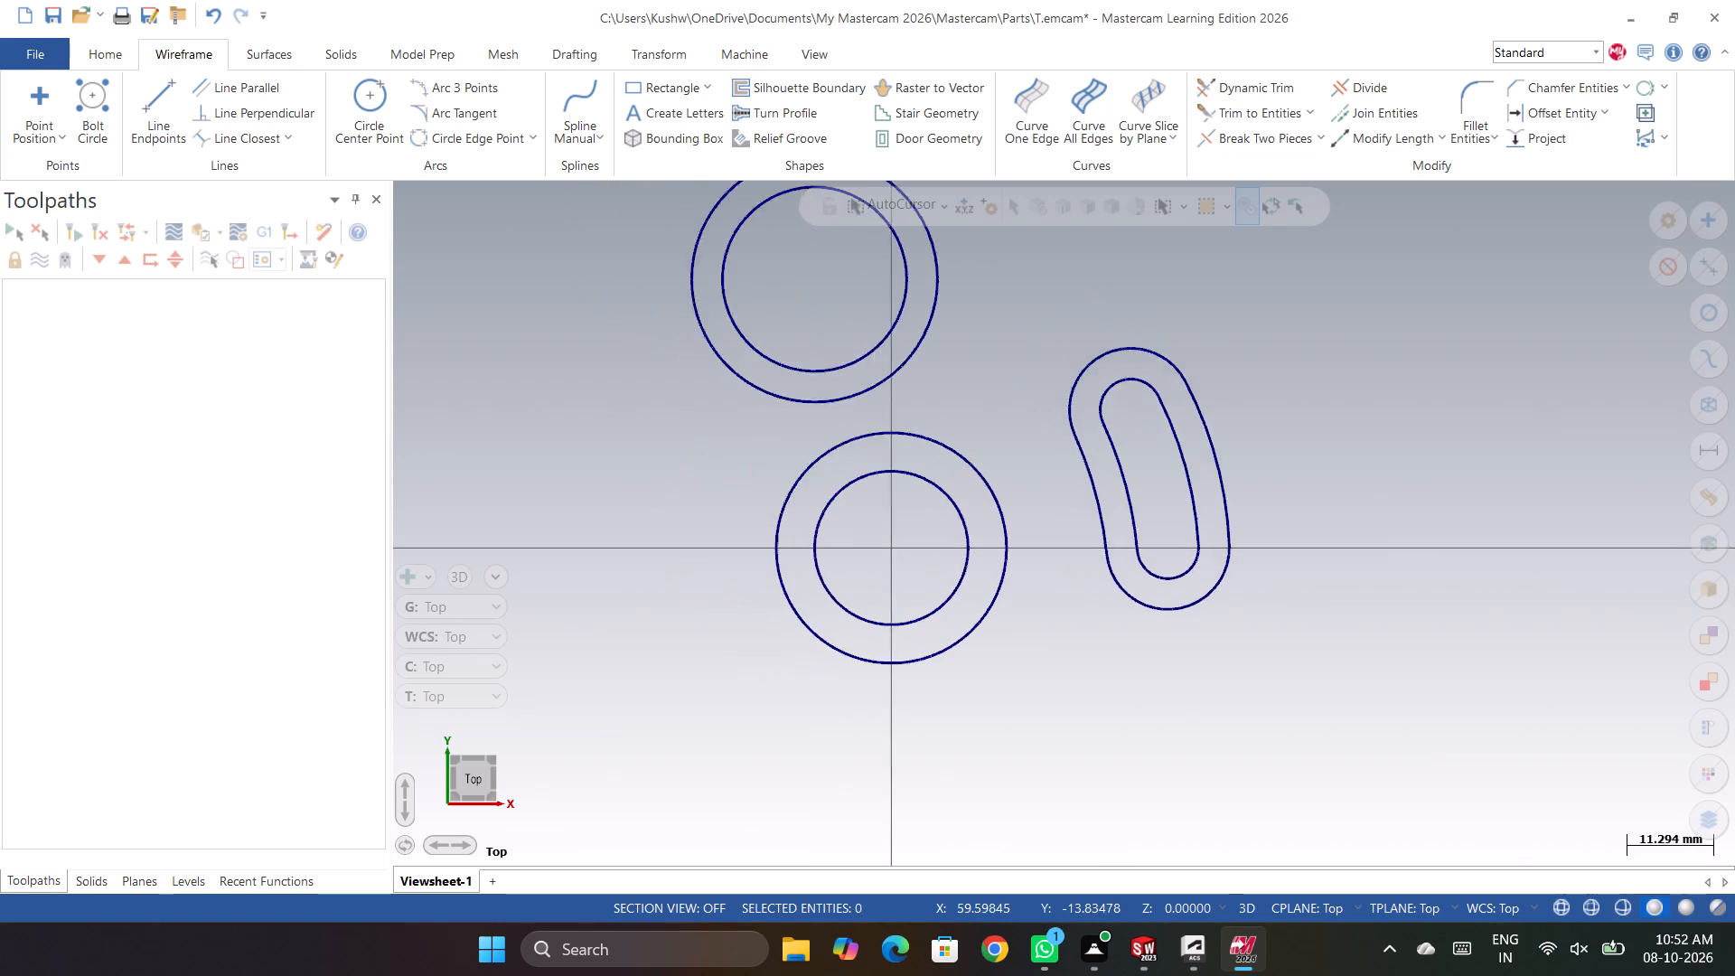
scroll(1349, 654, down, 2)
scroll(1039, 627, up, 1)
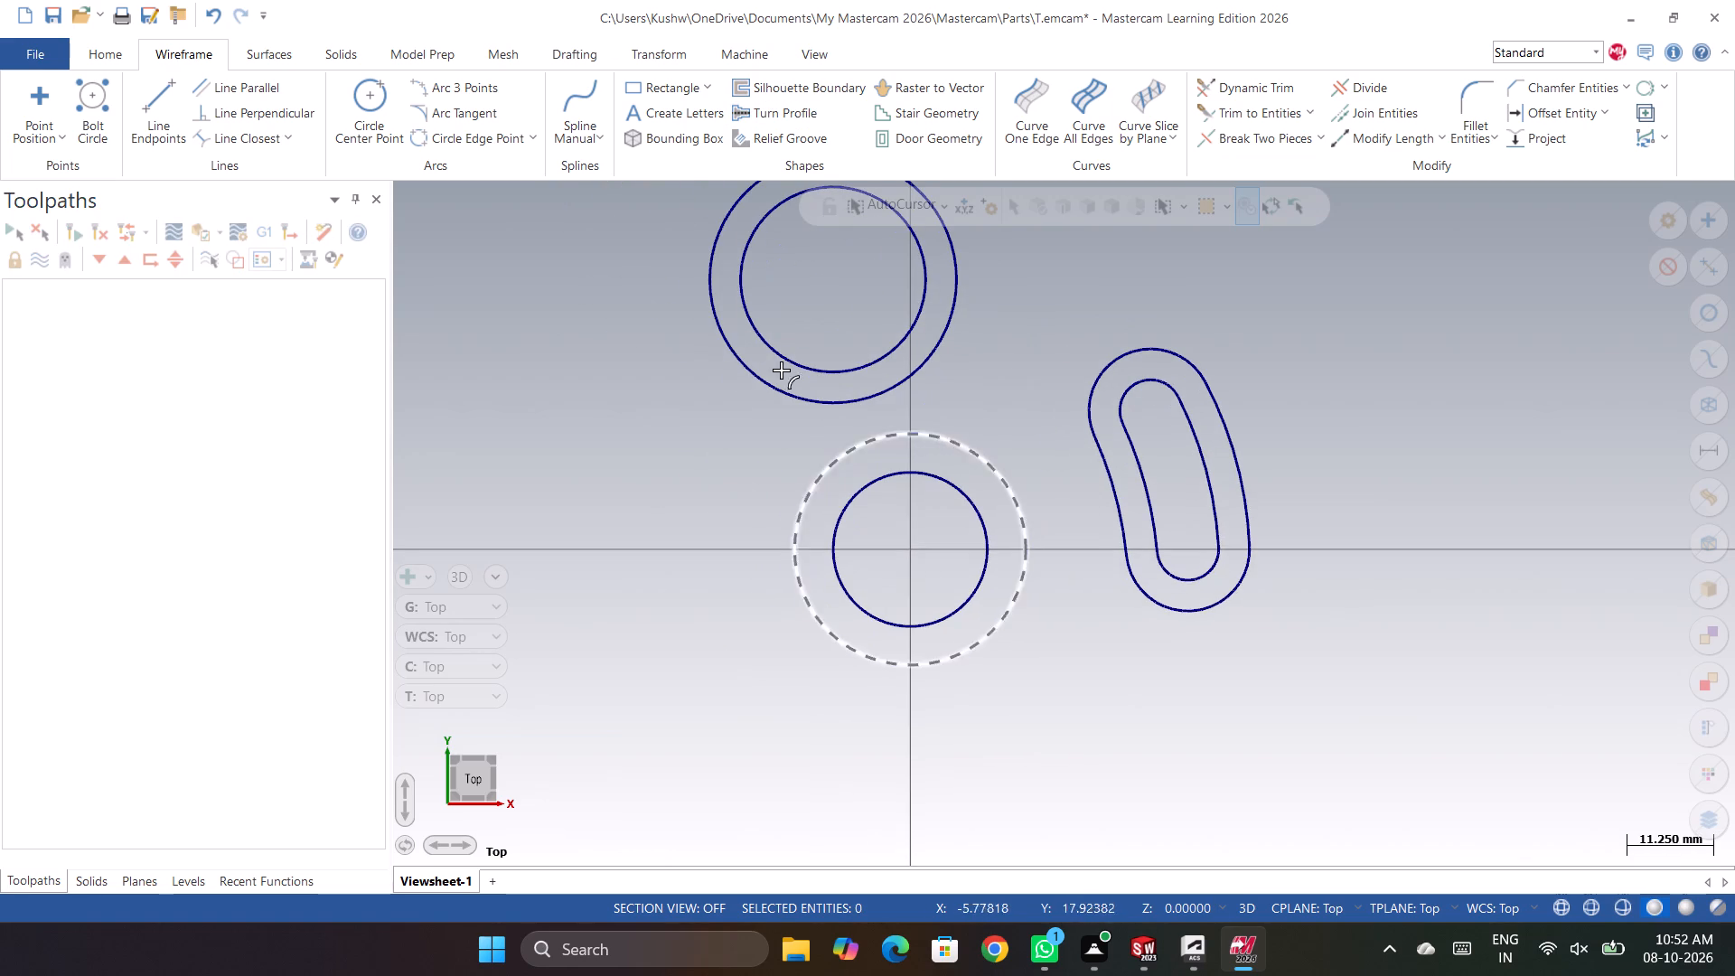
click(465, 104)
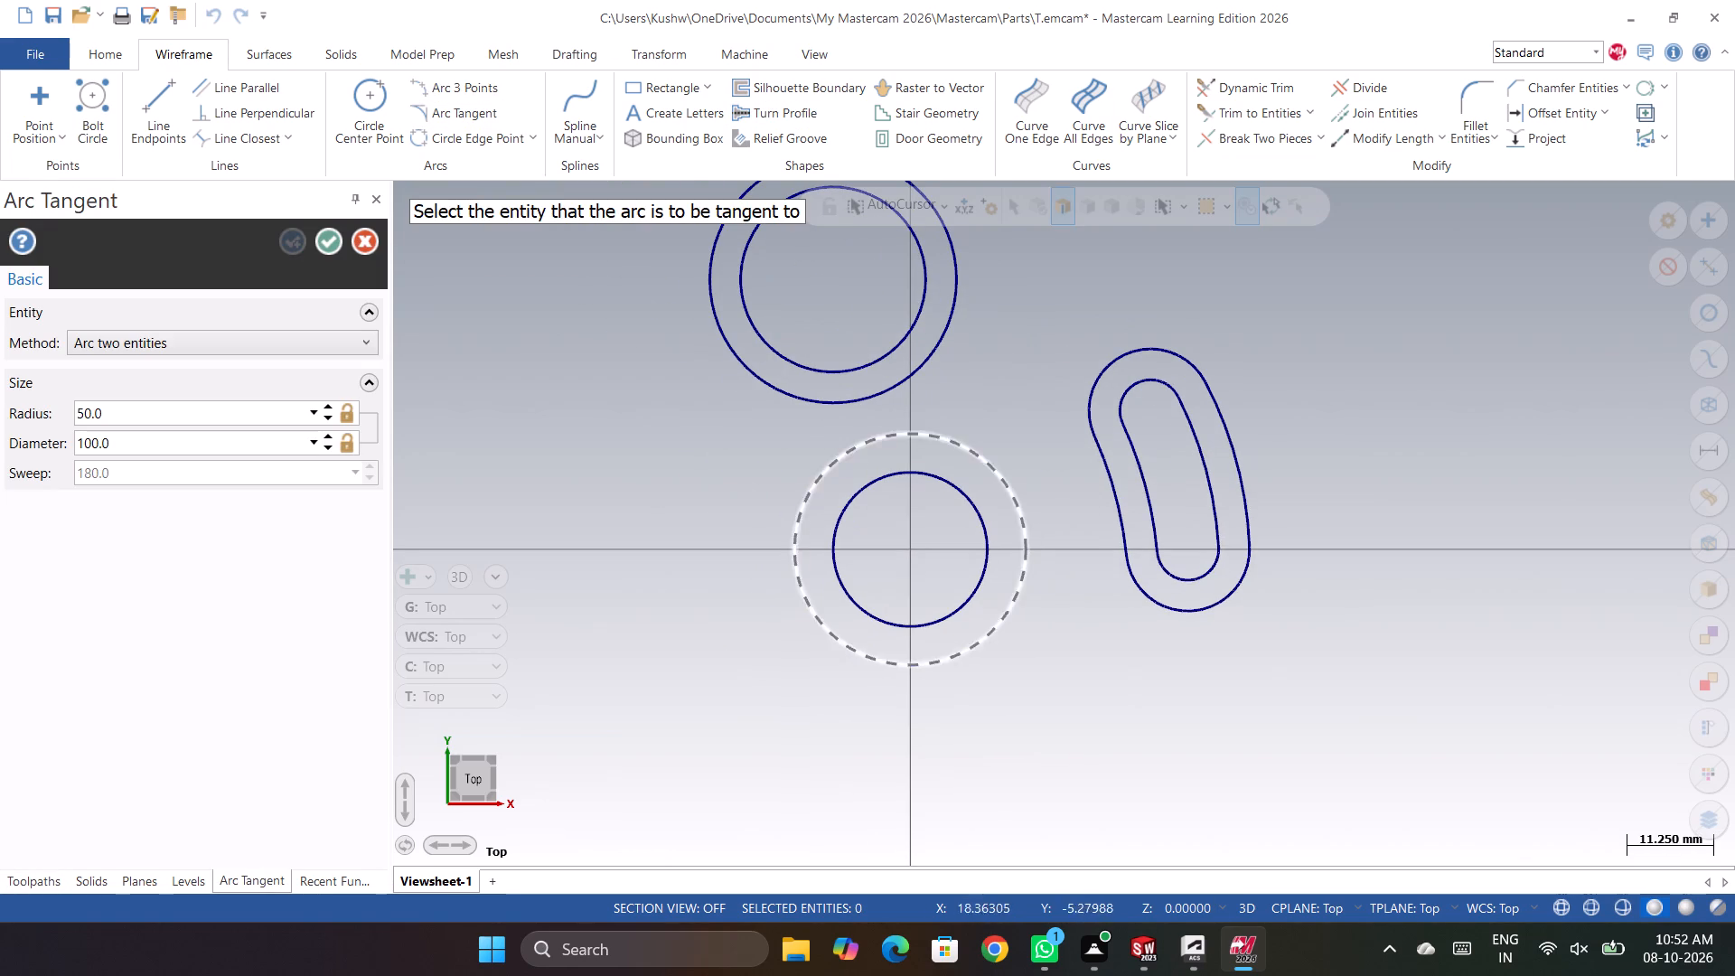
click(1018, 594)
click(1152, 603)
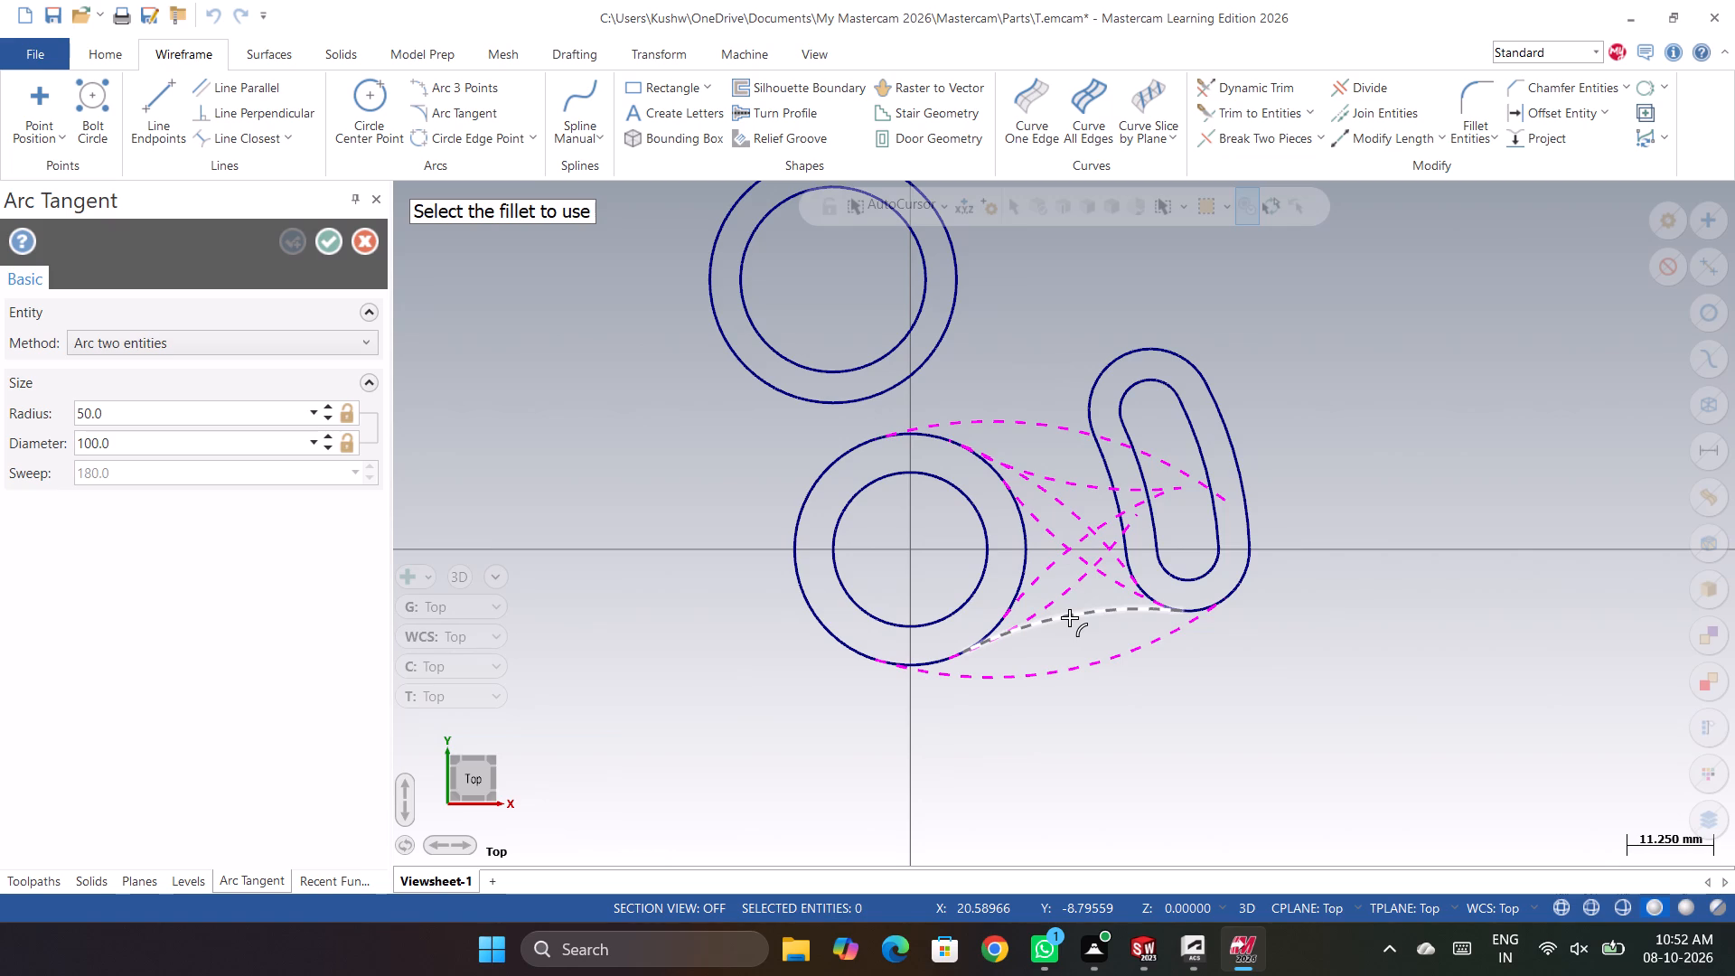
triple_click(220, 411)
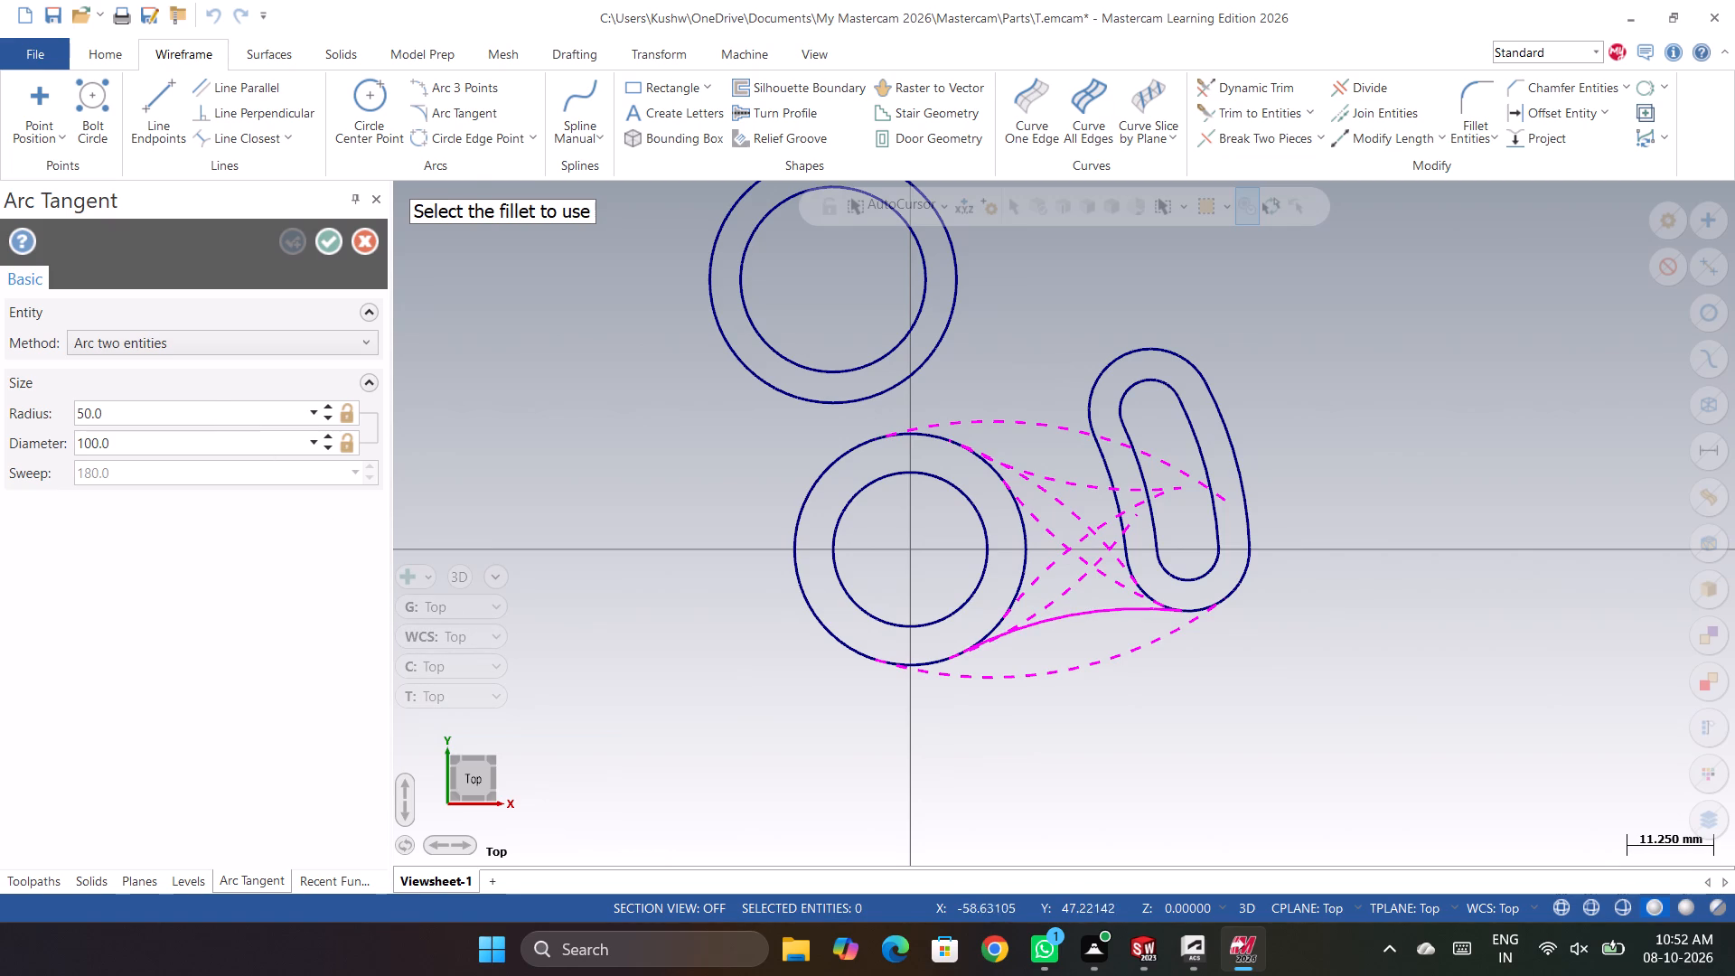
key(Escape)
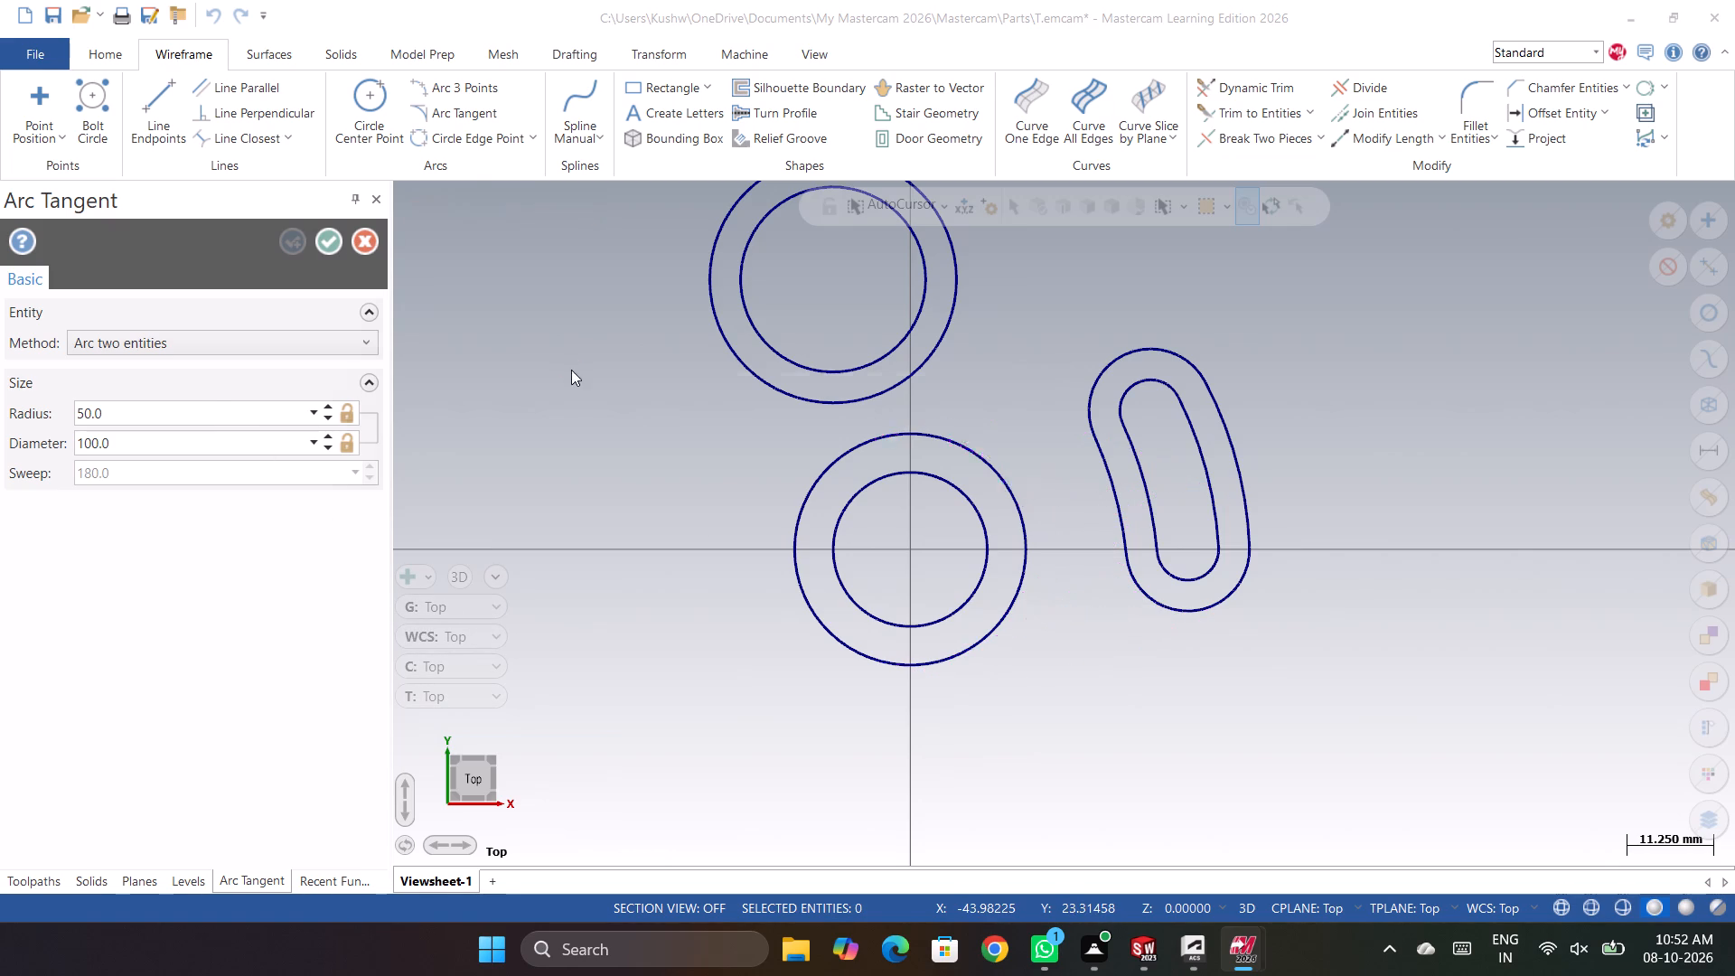
Draw a 16 mm radius tangent arc joining the origin's outer circle to the slot's outer lower end, below the X axis.
click(952, 532)
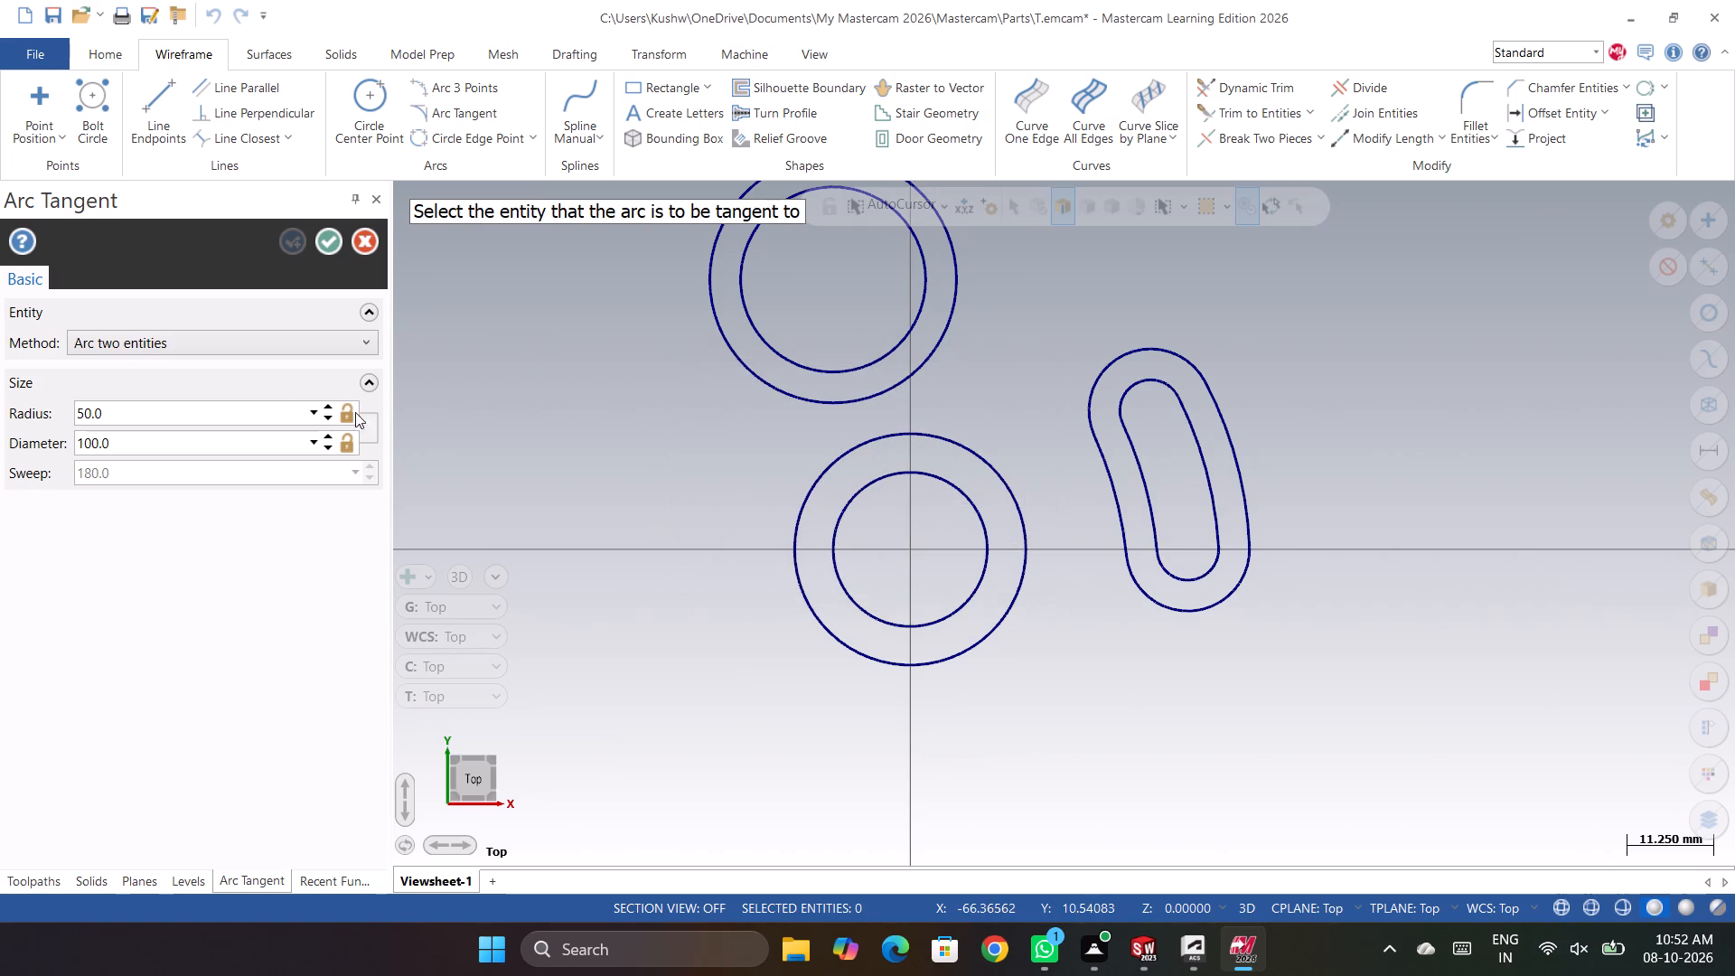
drag(230, 414, 28, 422)
drag(179, 415, 0, 424)
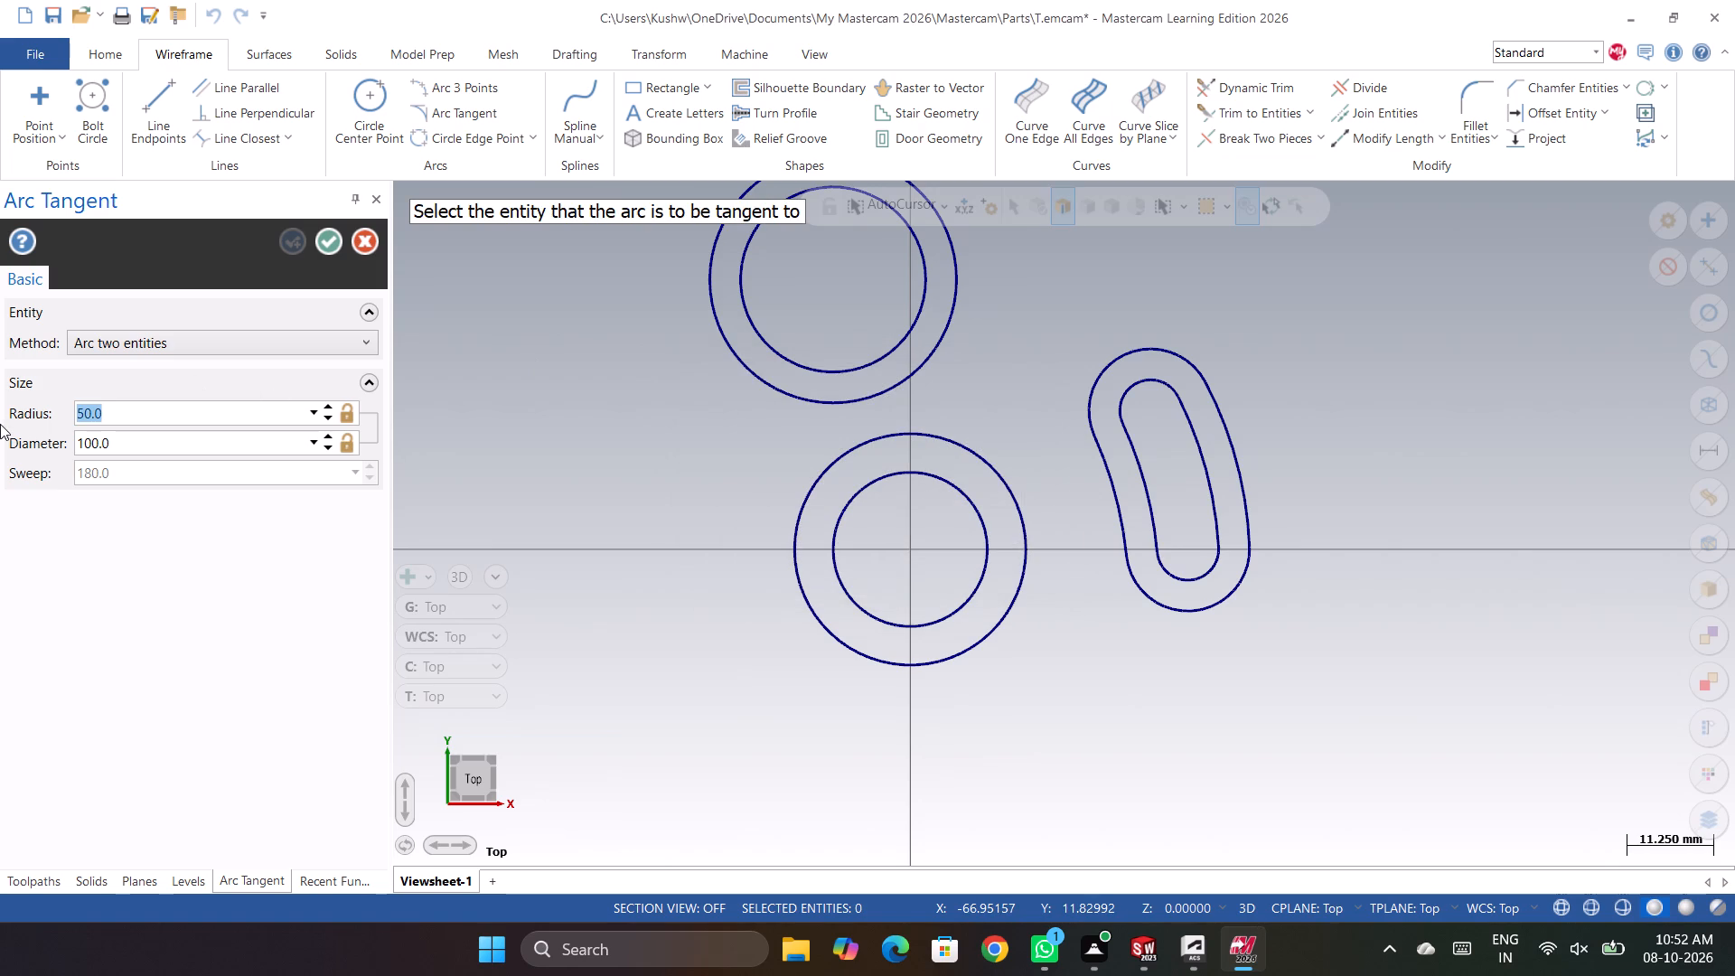
drag(0, 424, 0, 423)
text(16)
key(Return)
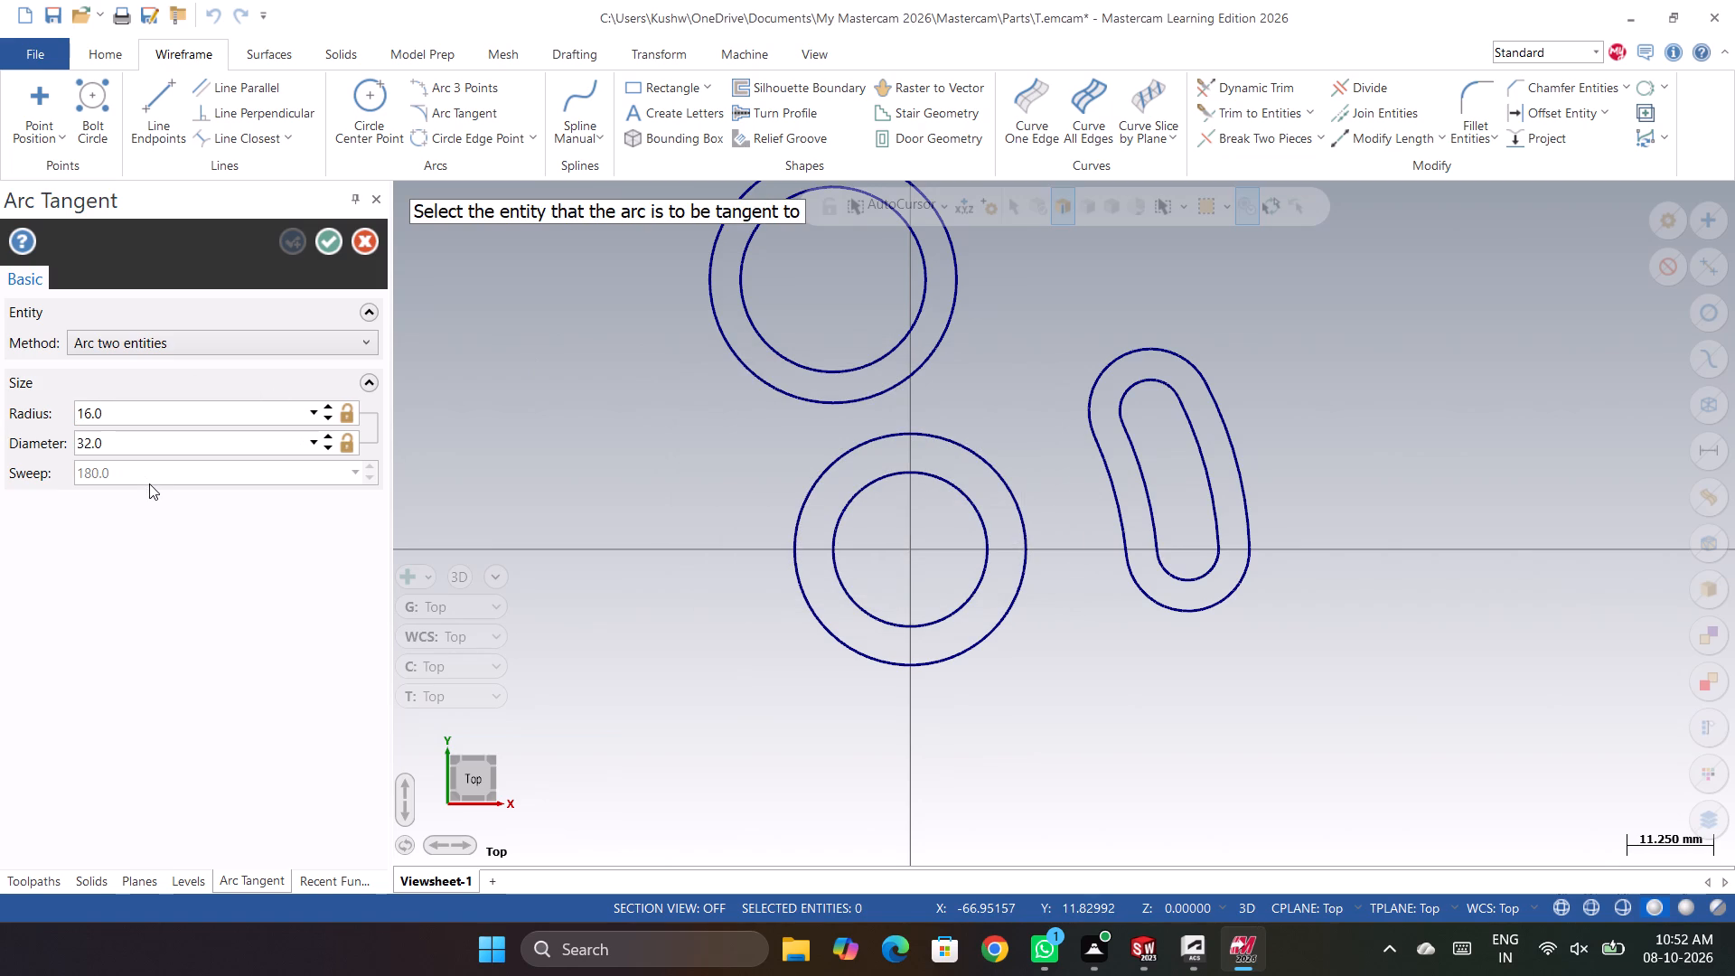
click(1026, 594)
click(1147, 597)
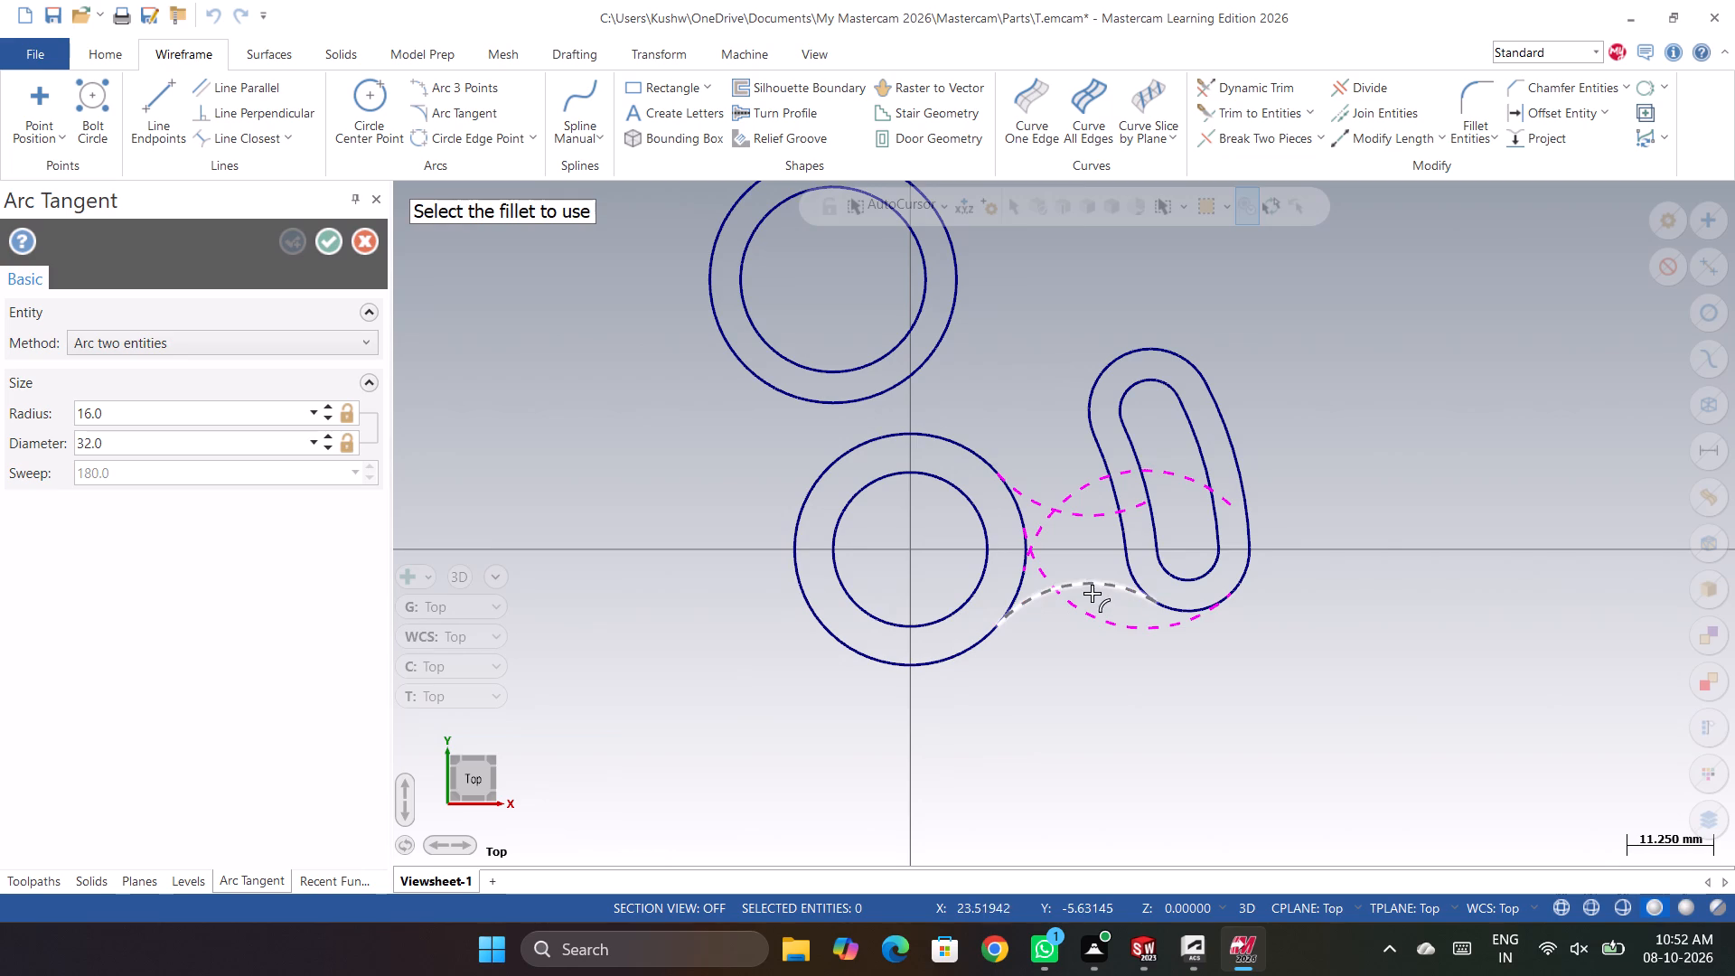
click(1089, 593)
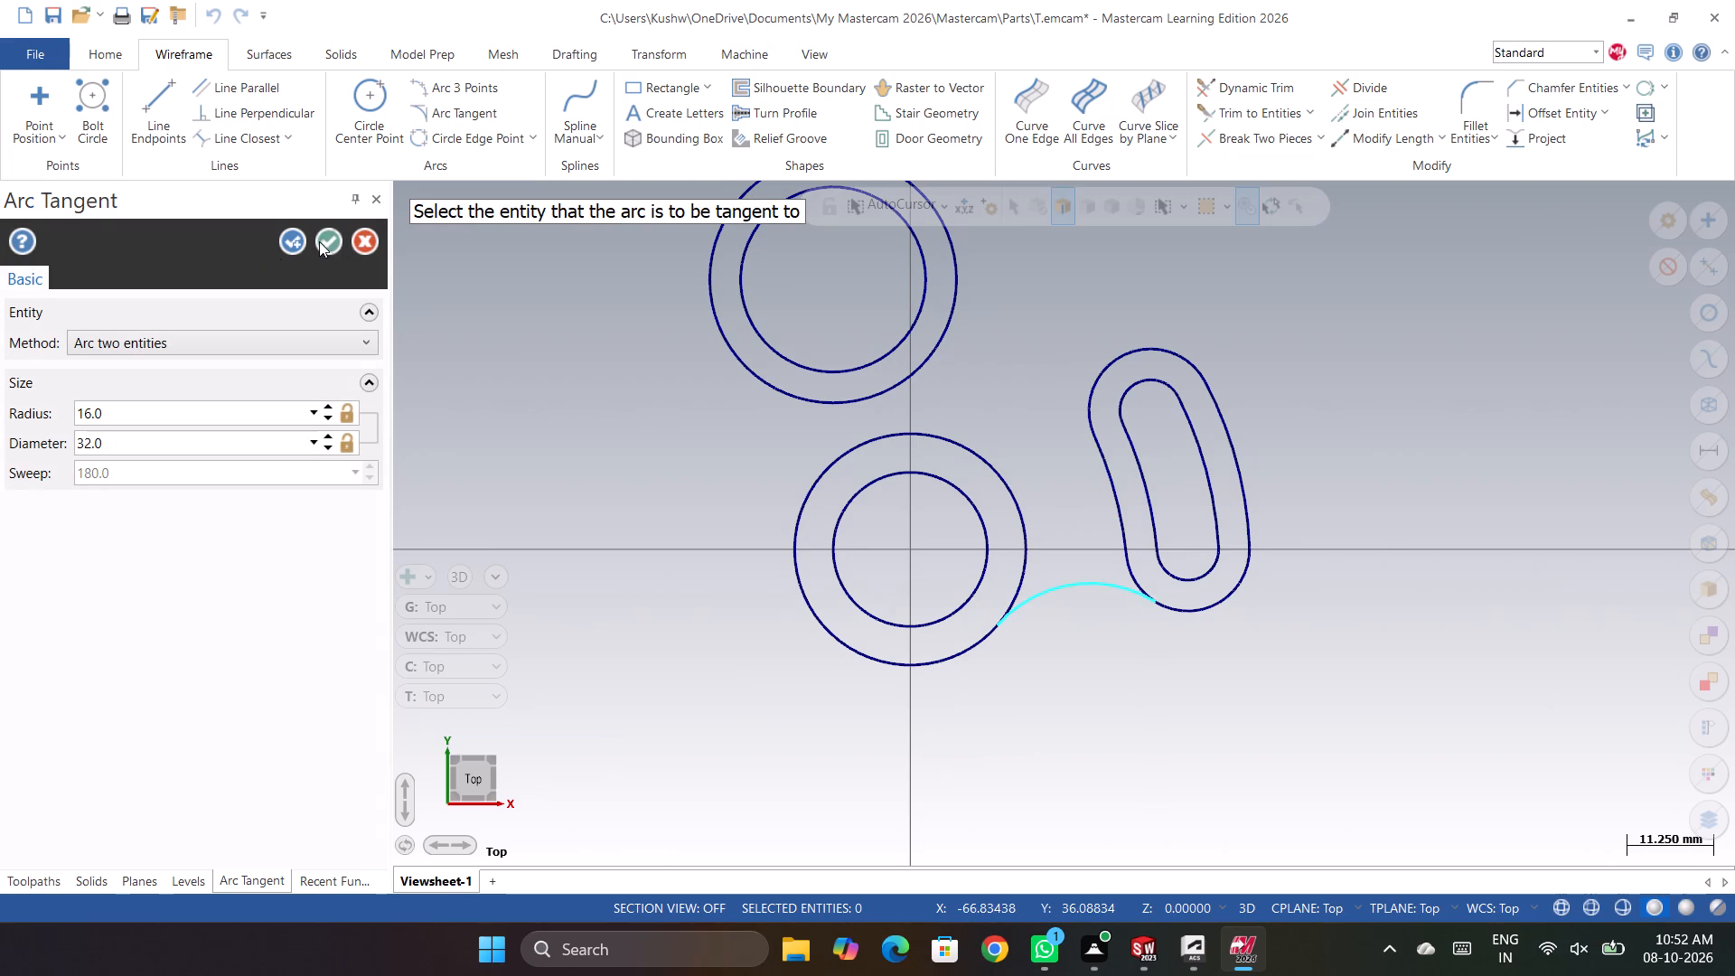
click(319, 241)
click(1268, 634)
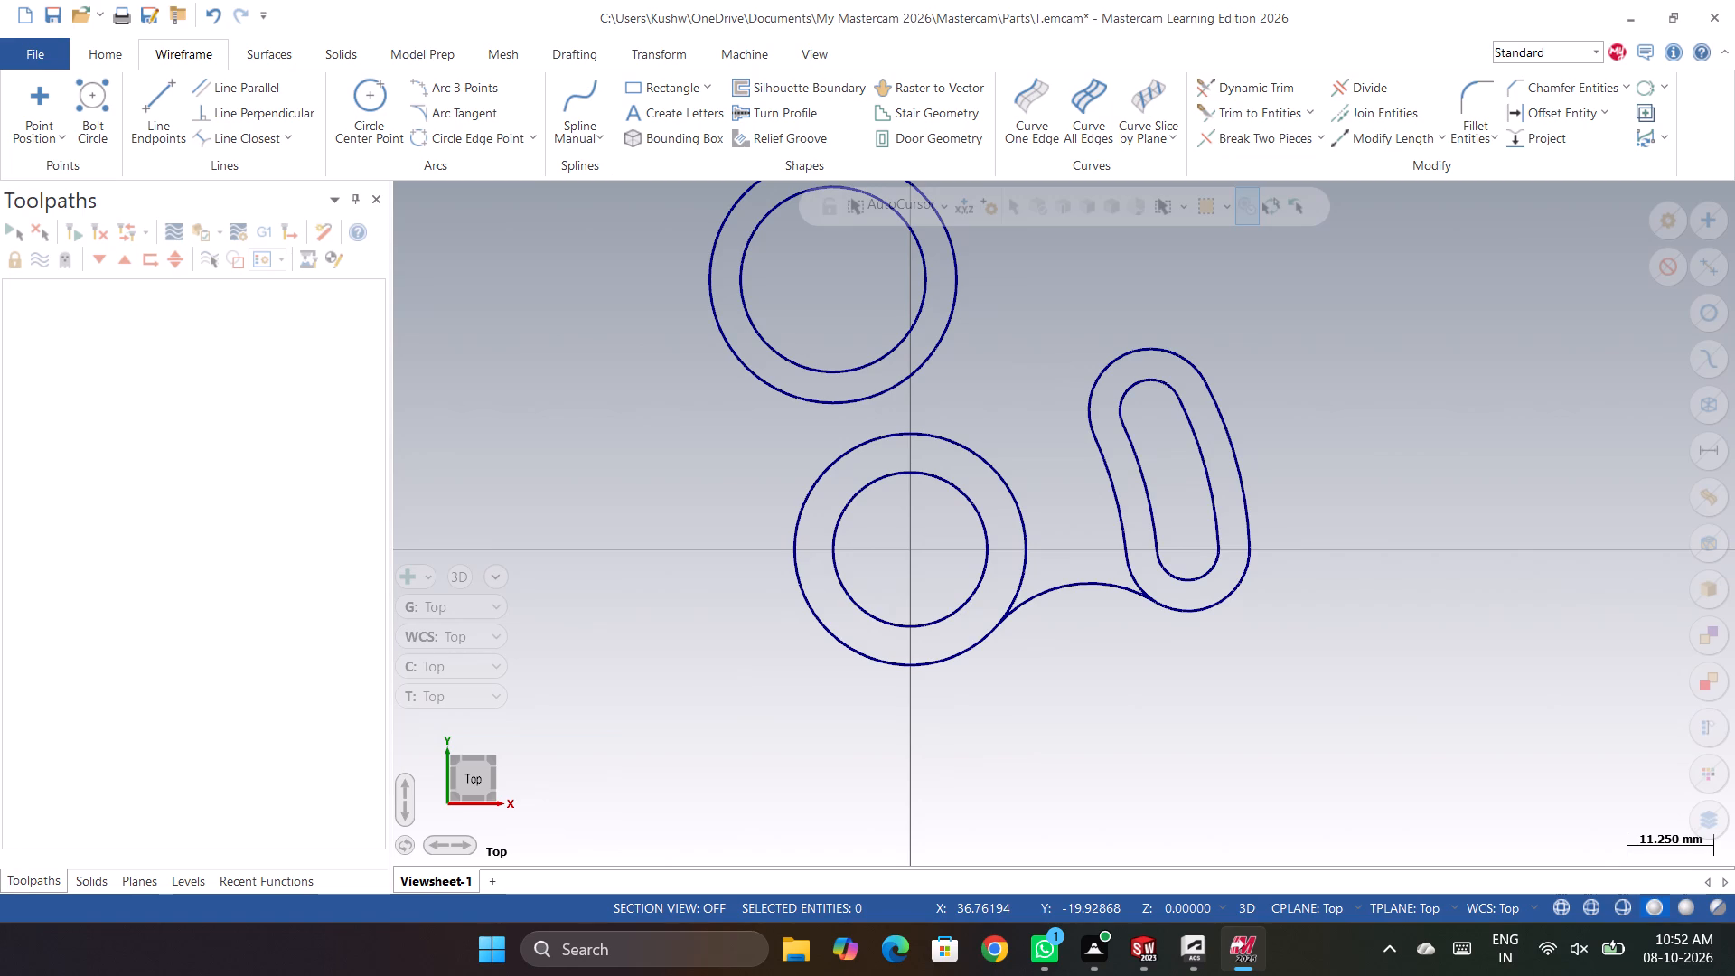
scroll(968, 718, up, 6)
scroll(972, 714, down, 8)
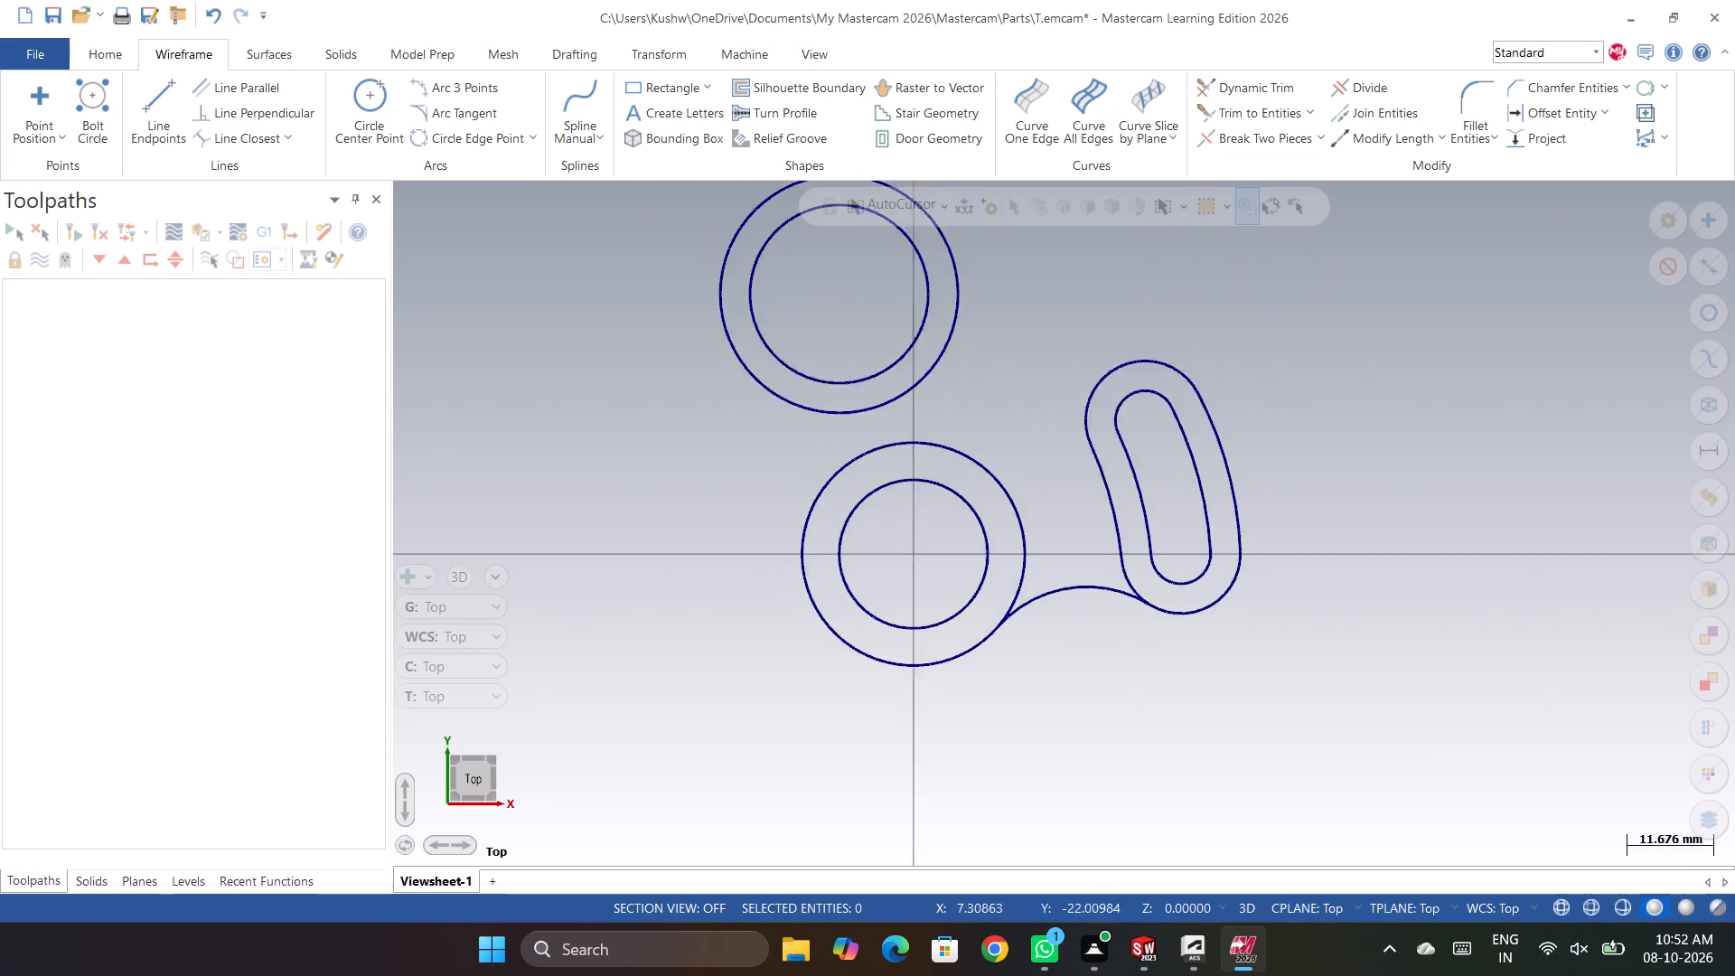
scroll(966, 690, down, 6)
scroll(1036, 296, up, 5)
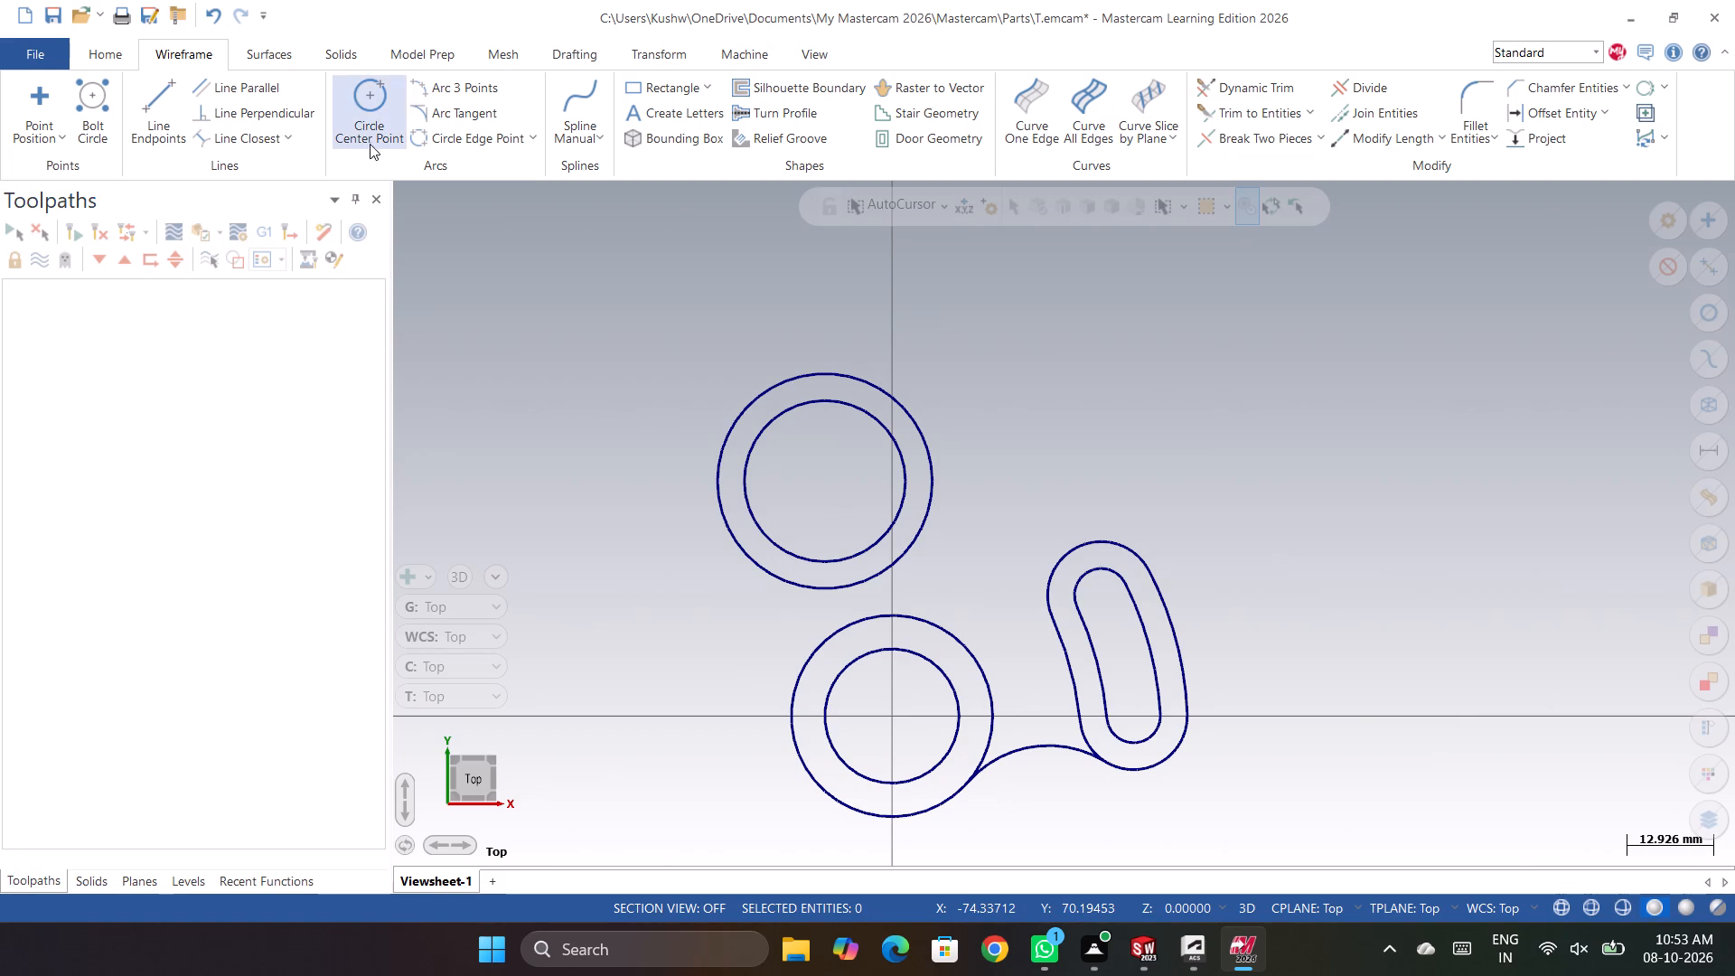
Draw a 30 mm radius tangent arc joining the upper outer circle to the top of the outer slot outline.
click(434, 117)
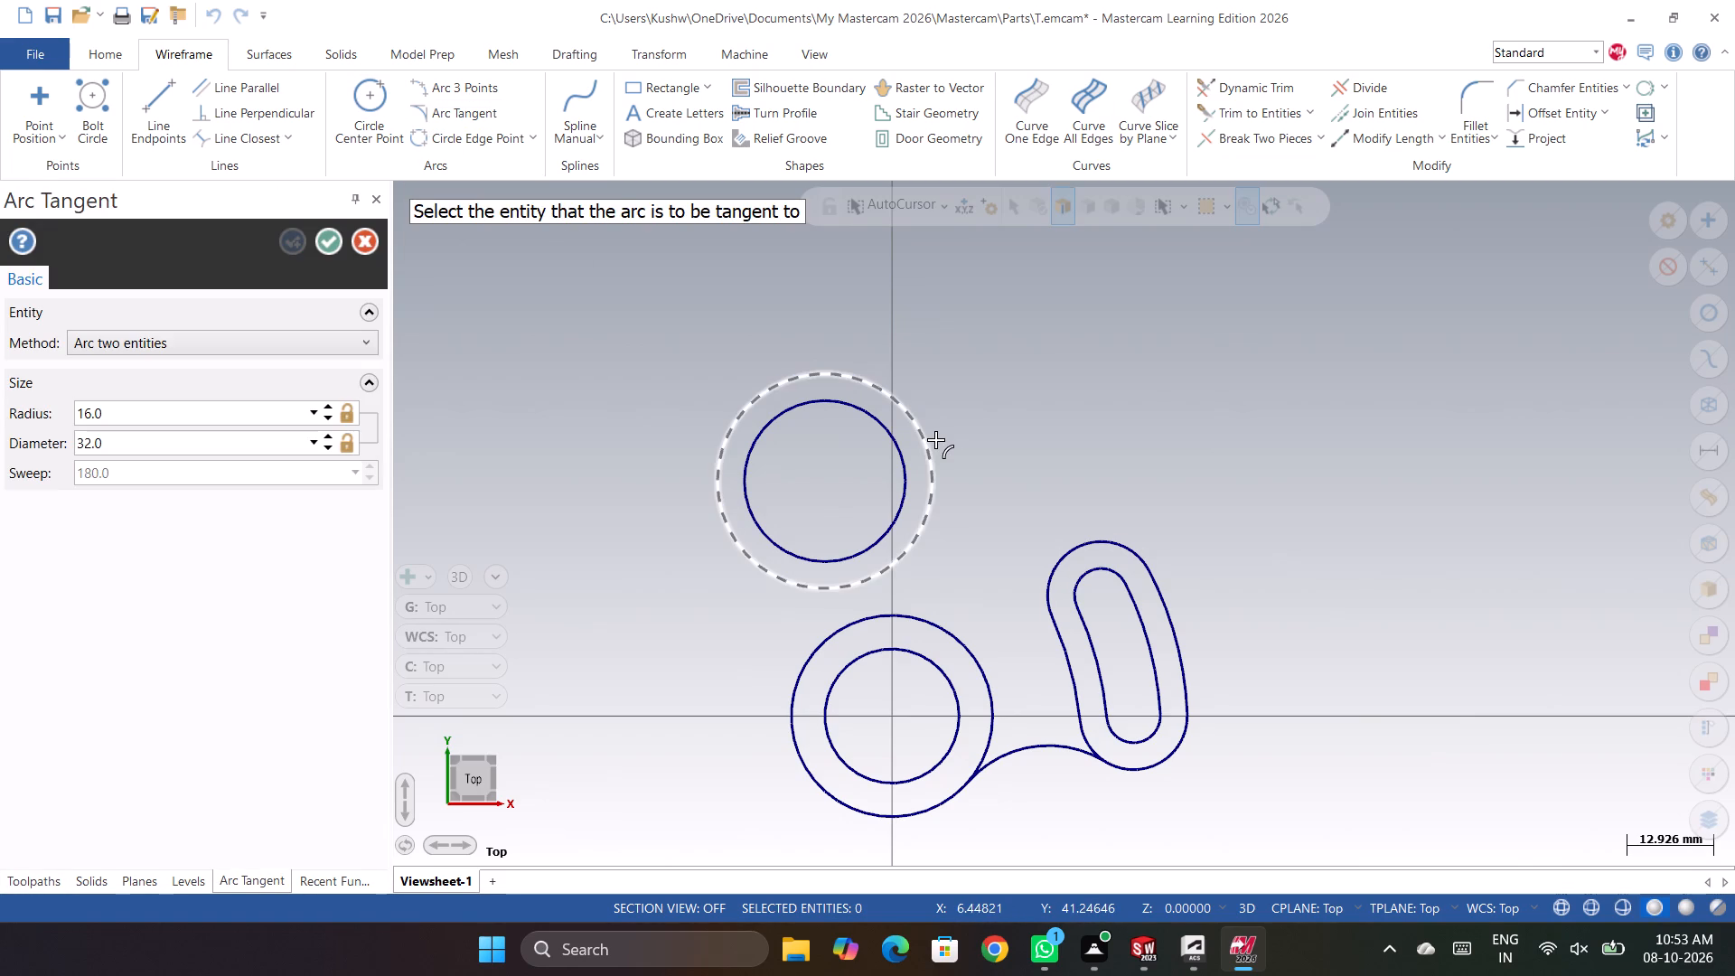
drag(125, 410, 0, 423)
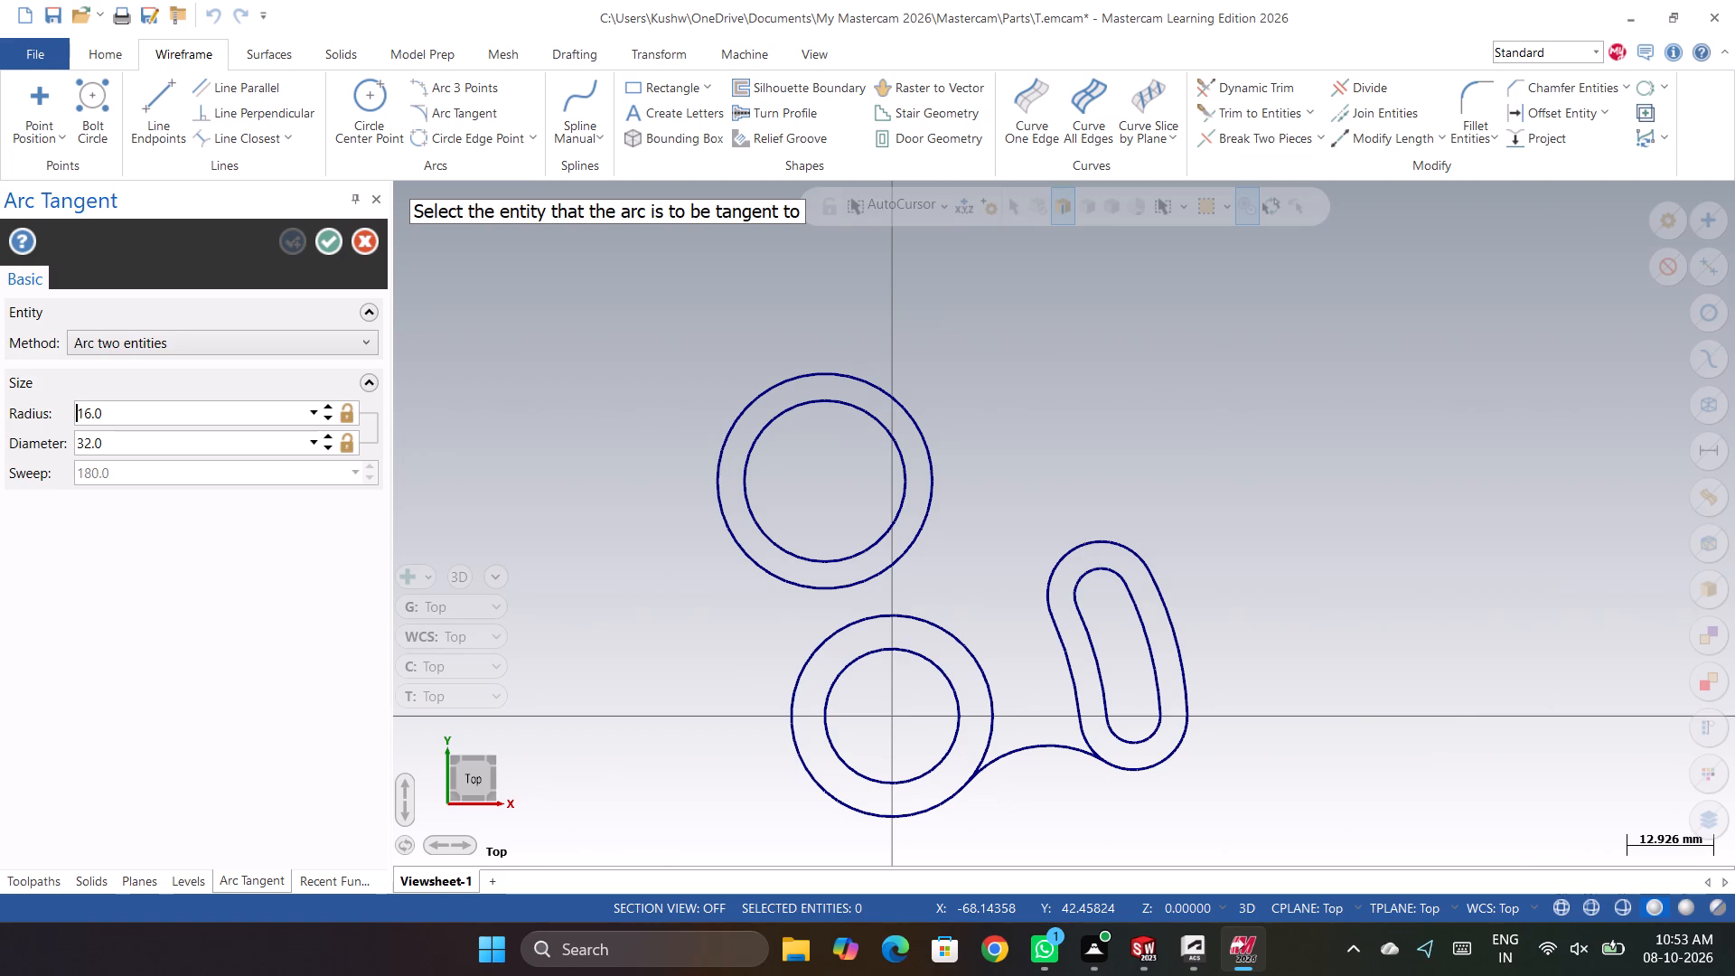
drag(145, 415, 0, 416)
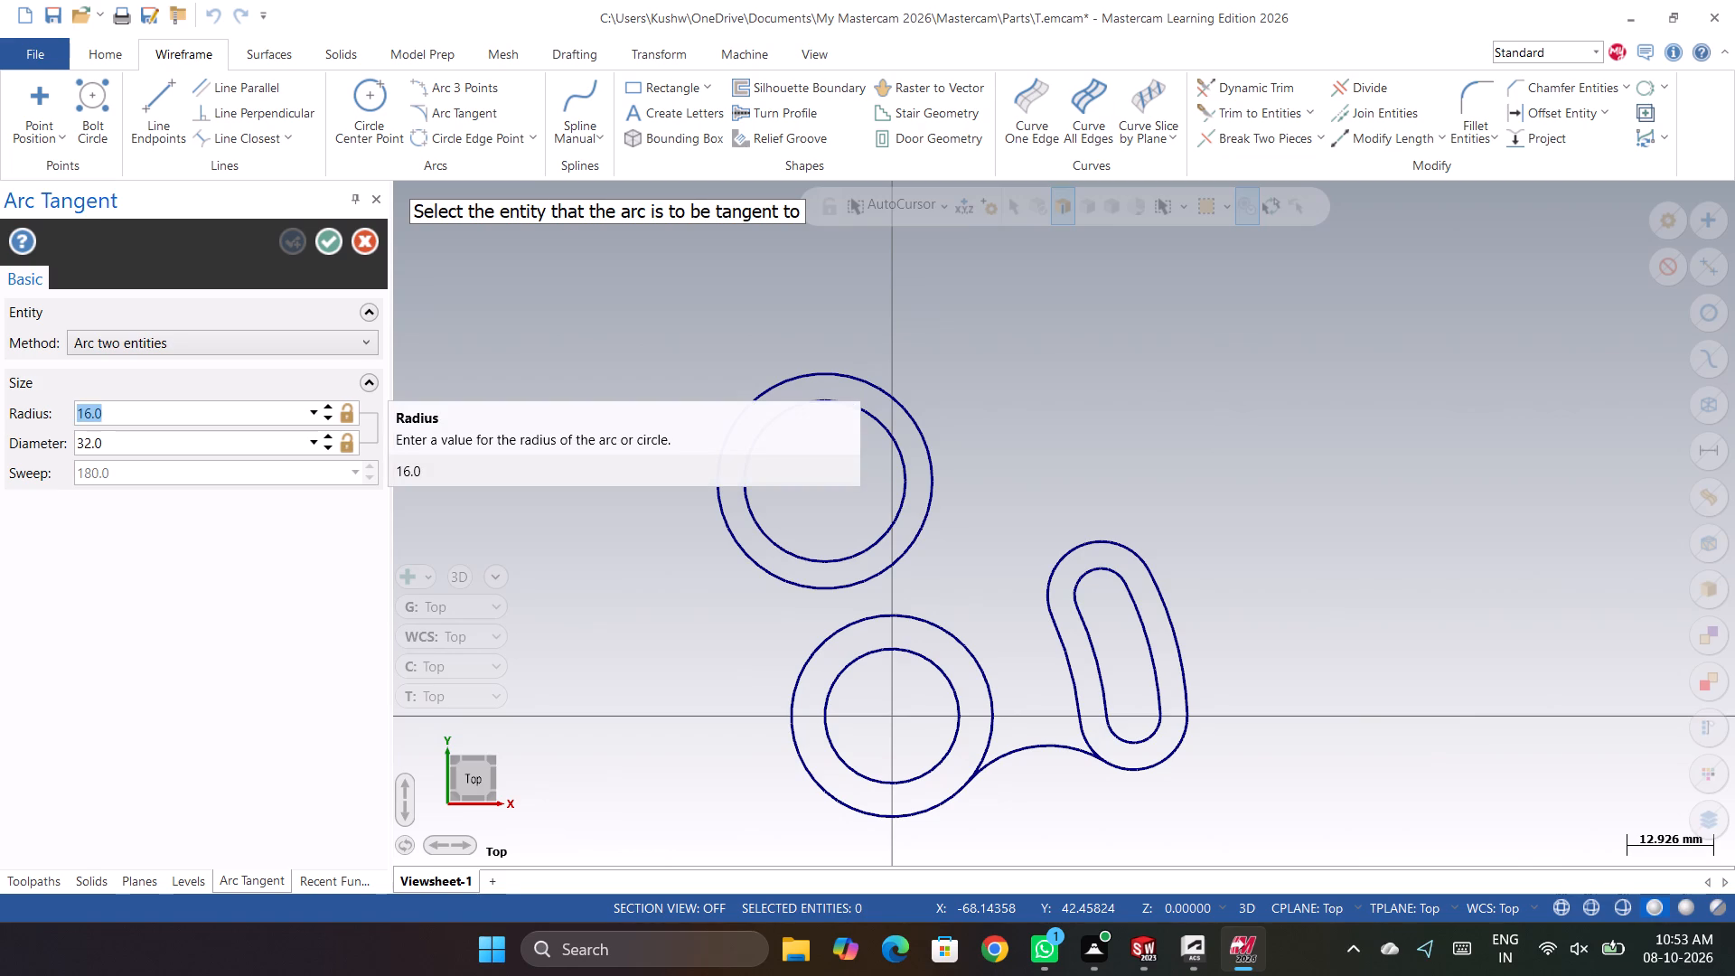
text(30)
key(Return)
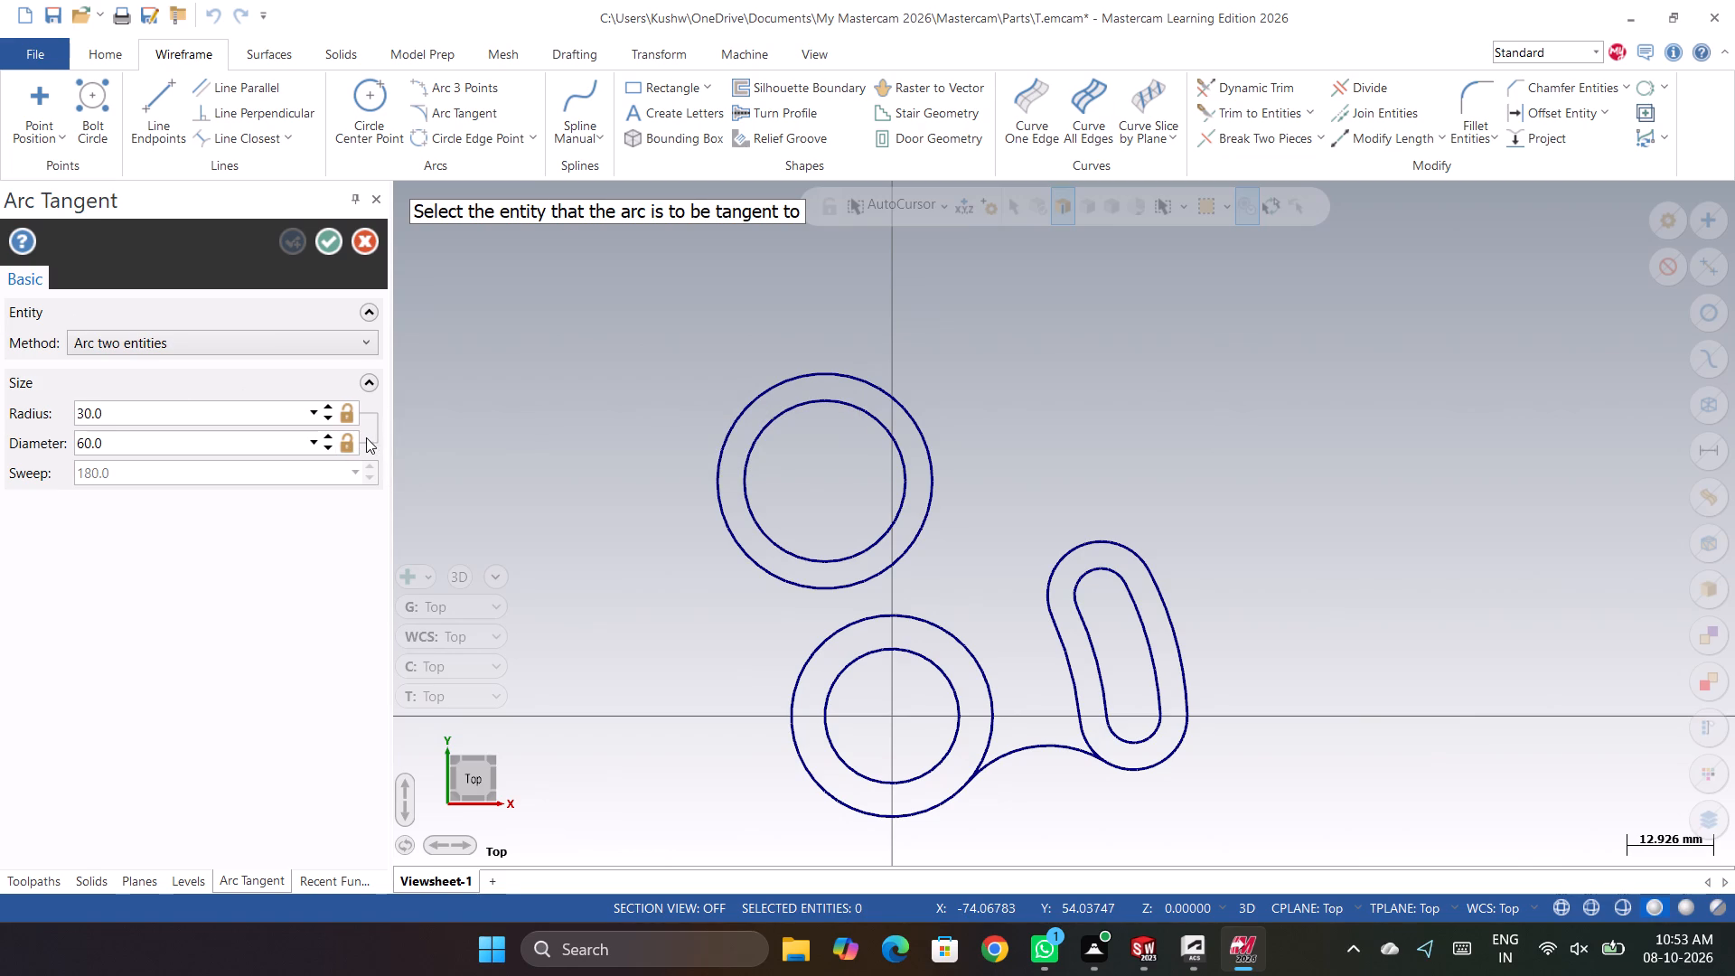
click(932, 467)
click(1073, 542)
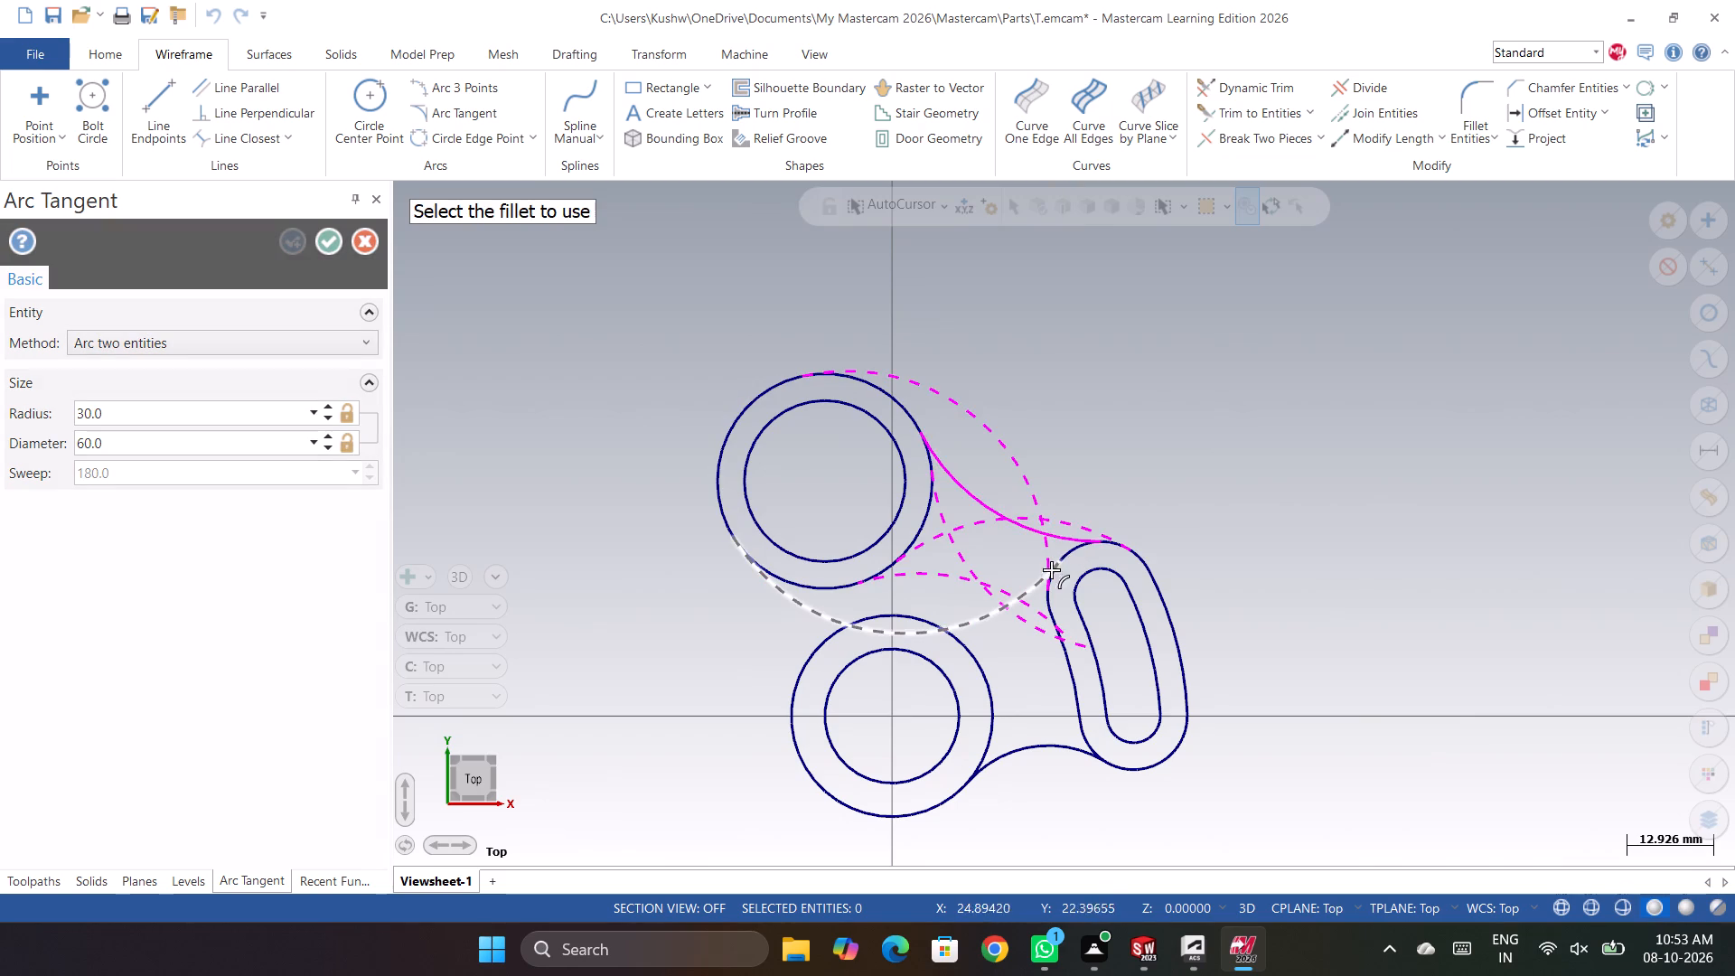
click(1019, 524)
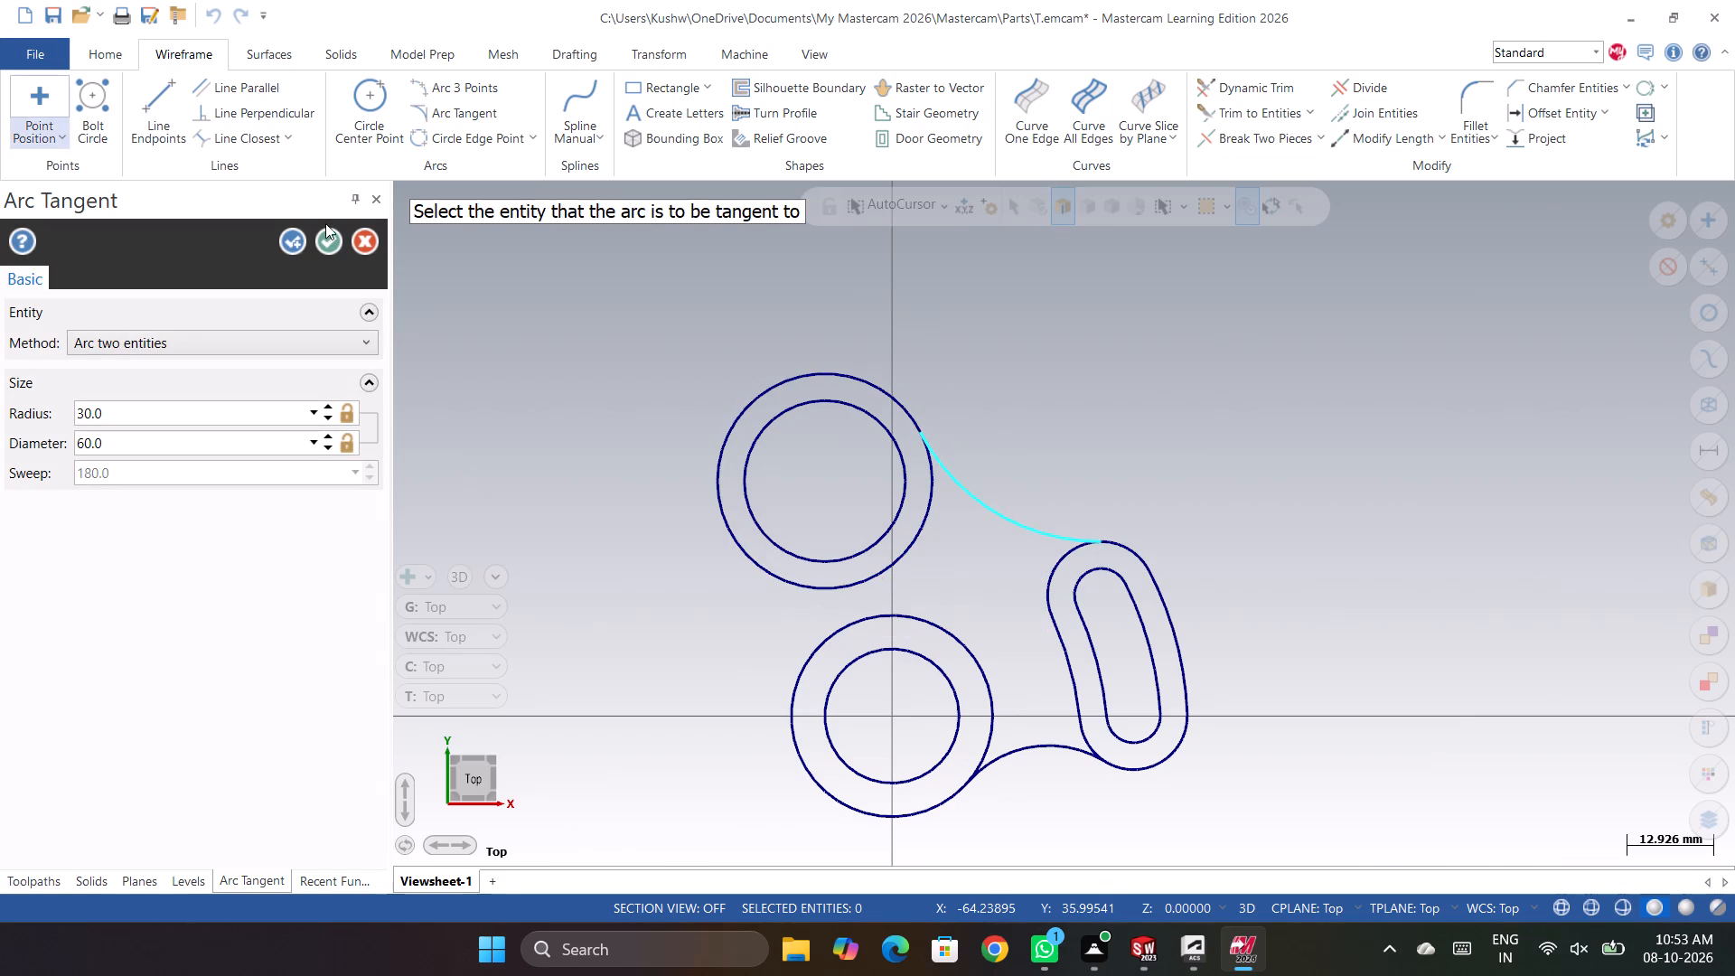
click(327, 239)
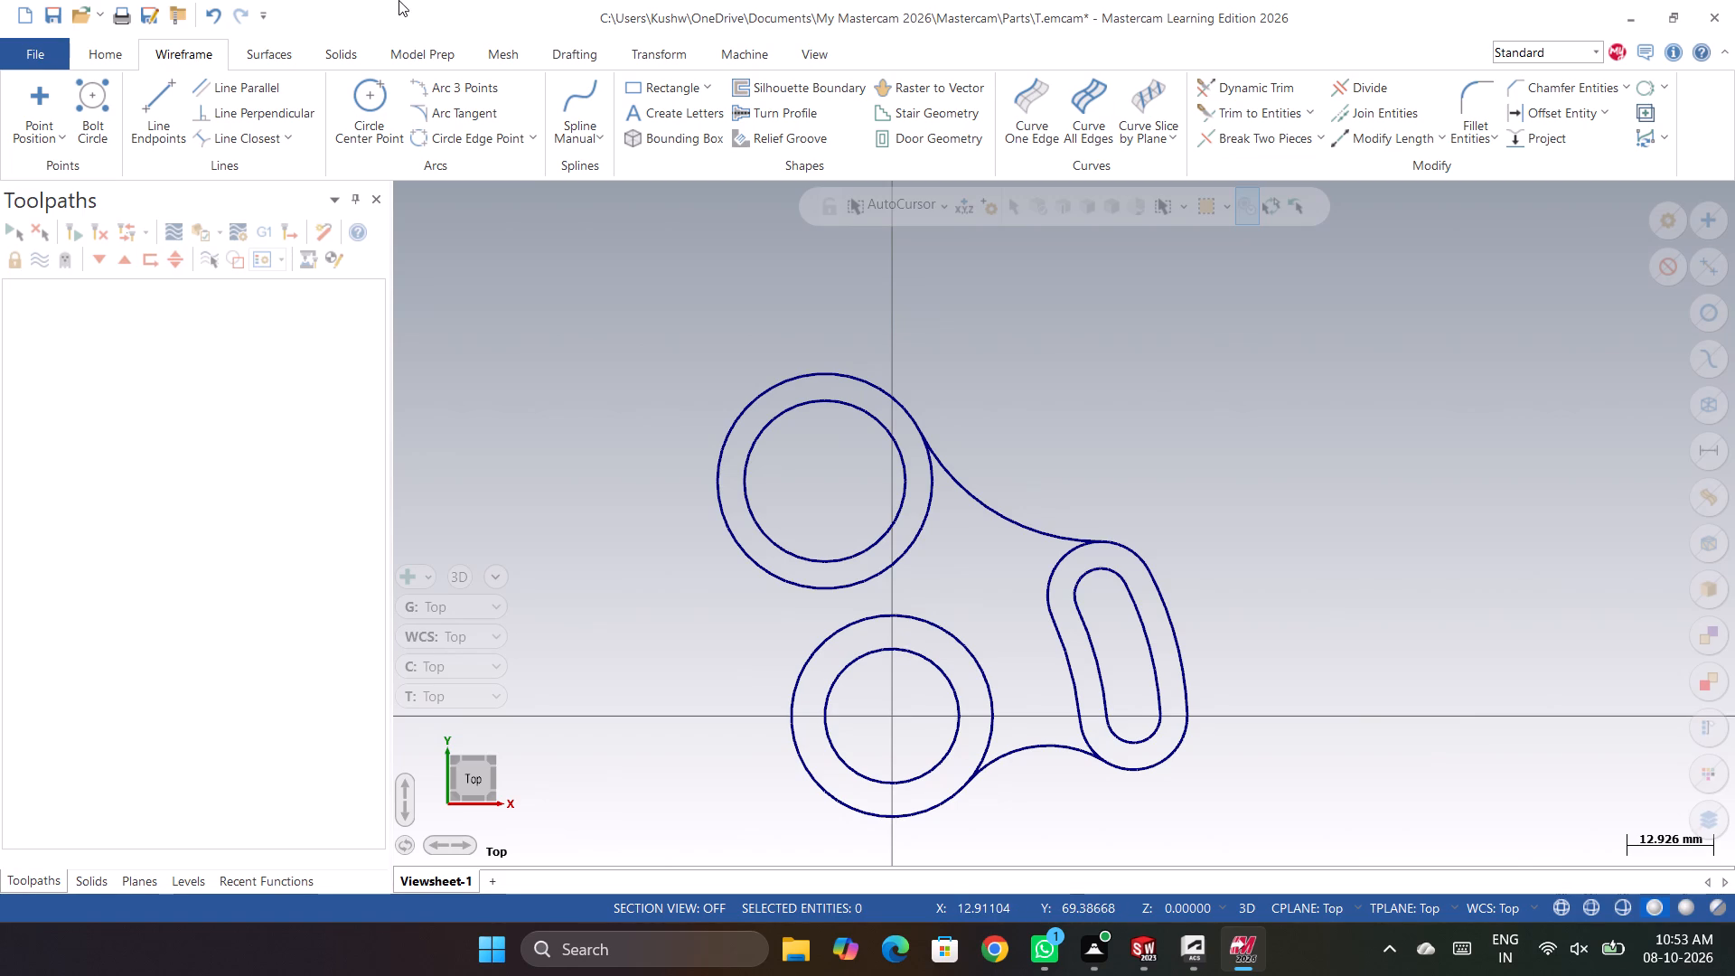
Draw an 81 mm line at 180° along the X axis from the slot's lower arc centre, passing through the origin circles.
click(165, 80)
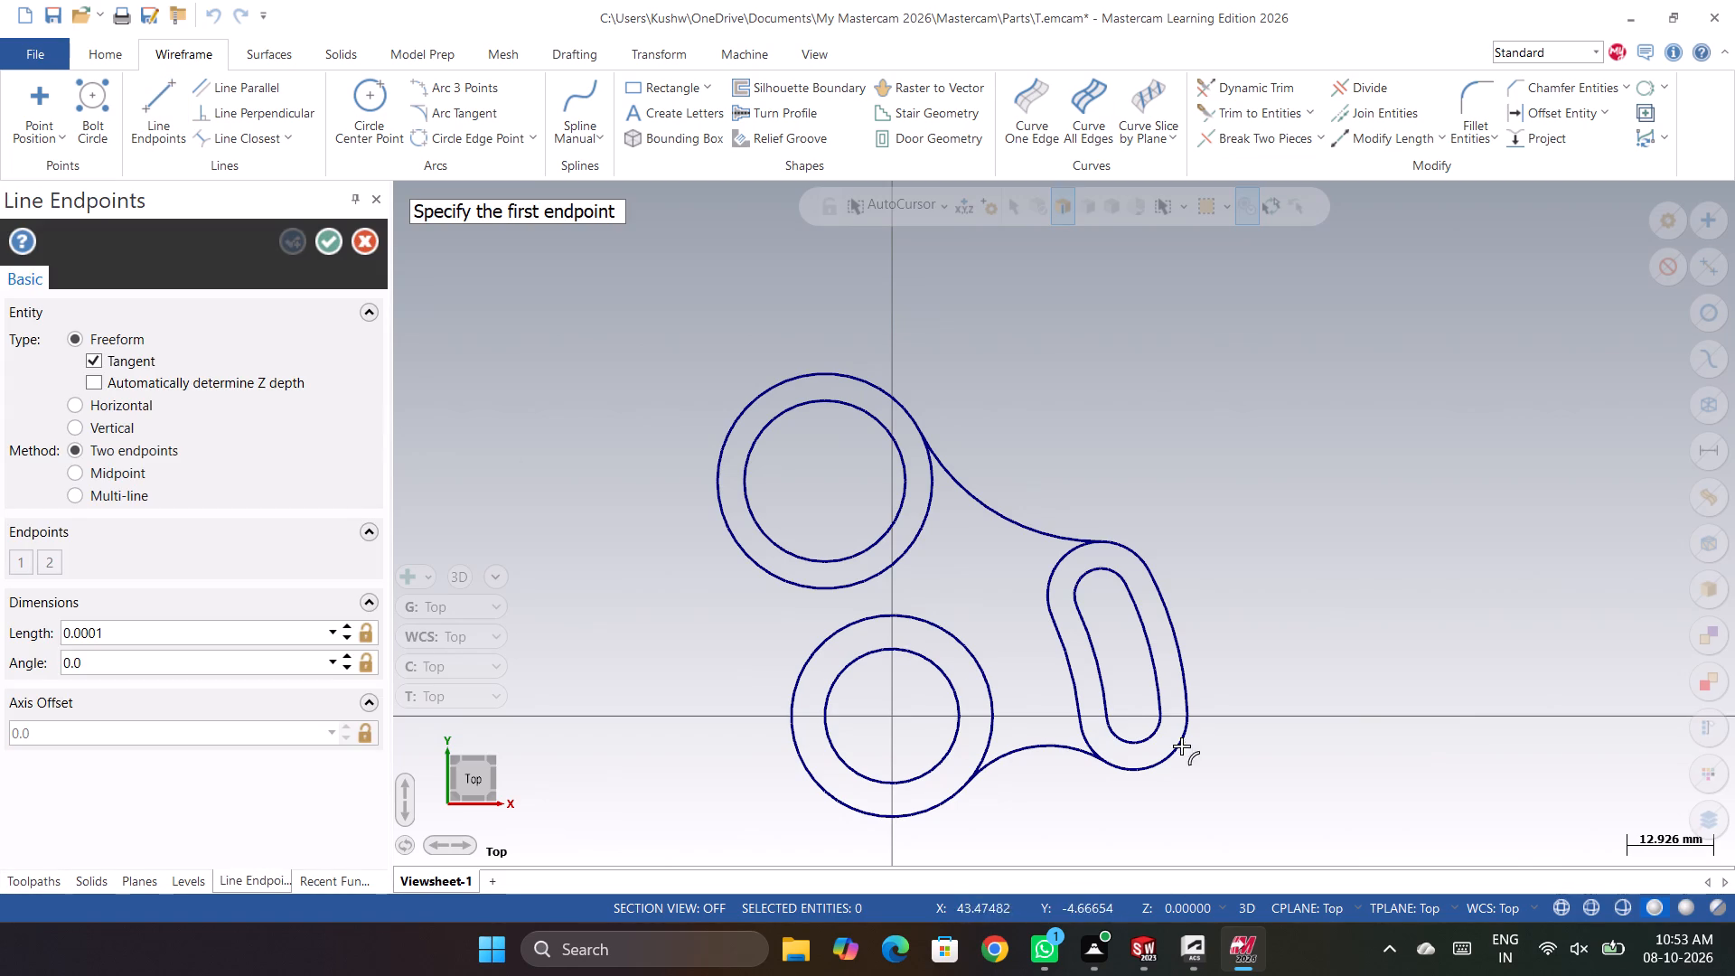
click(1137, 718)
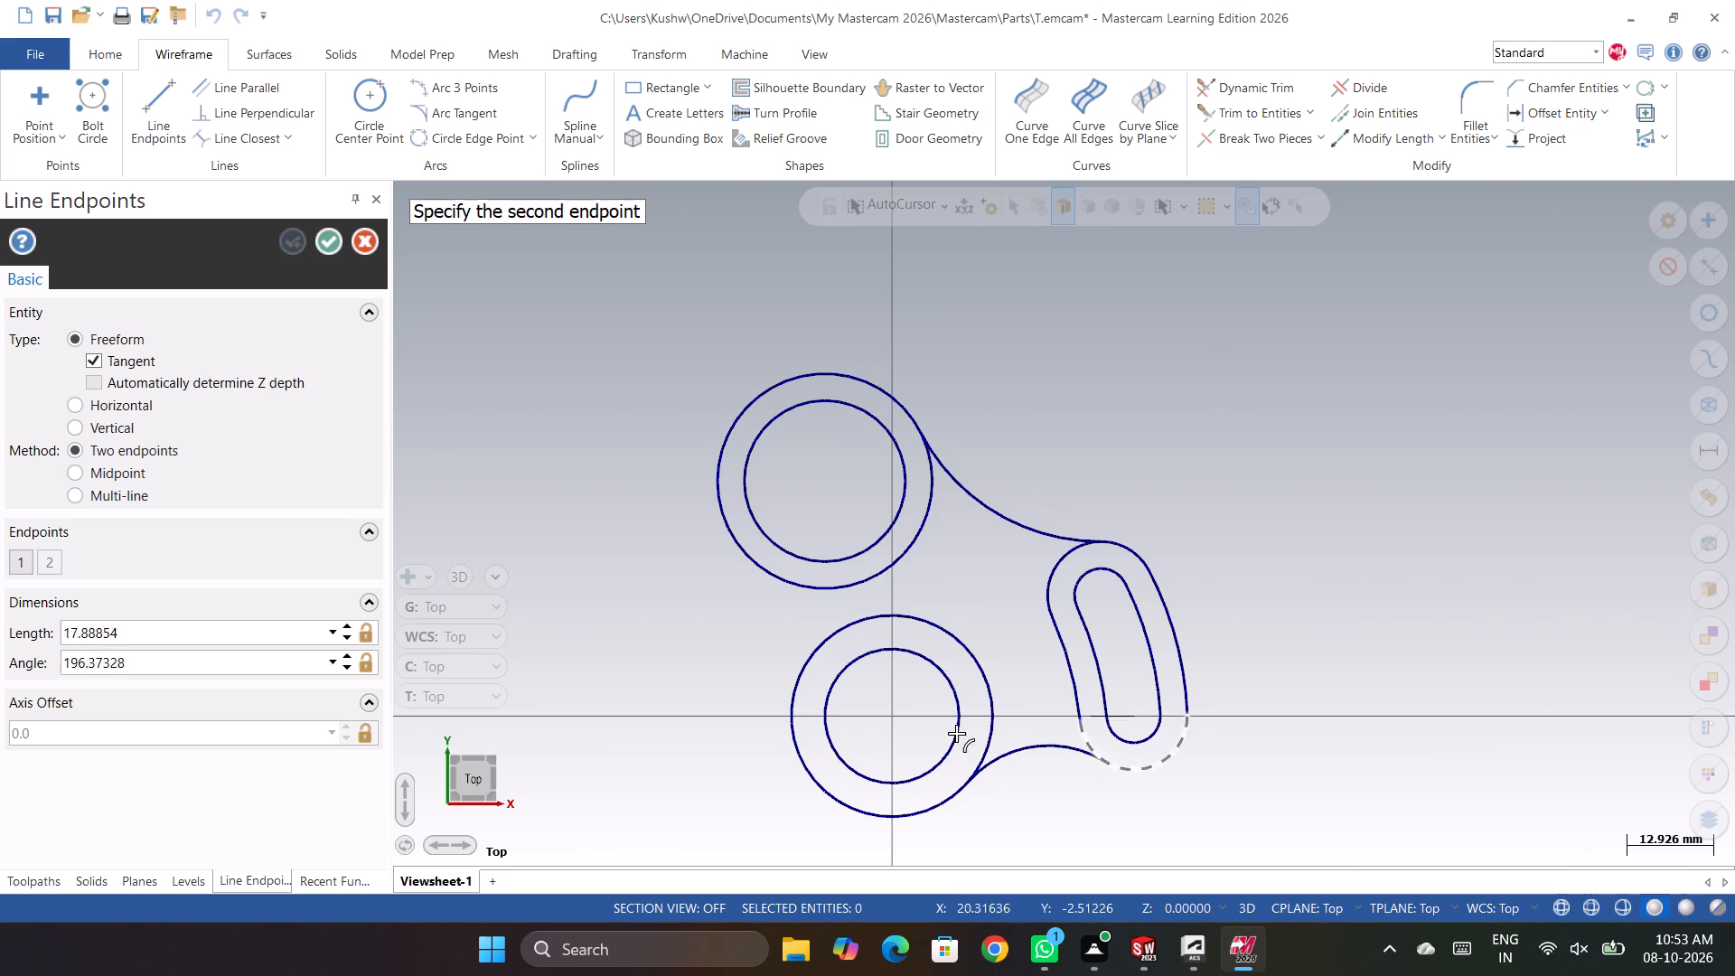
click(583, 710)
click(187, 636)
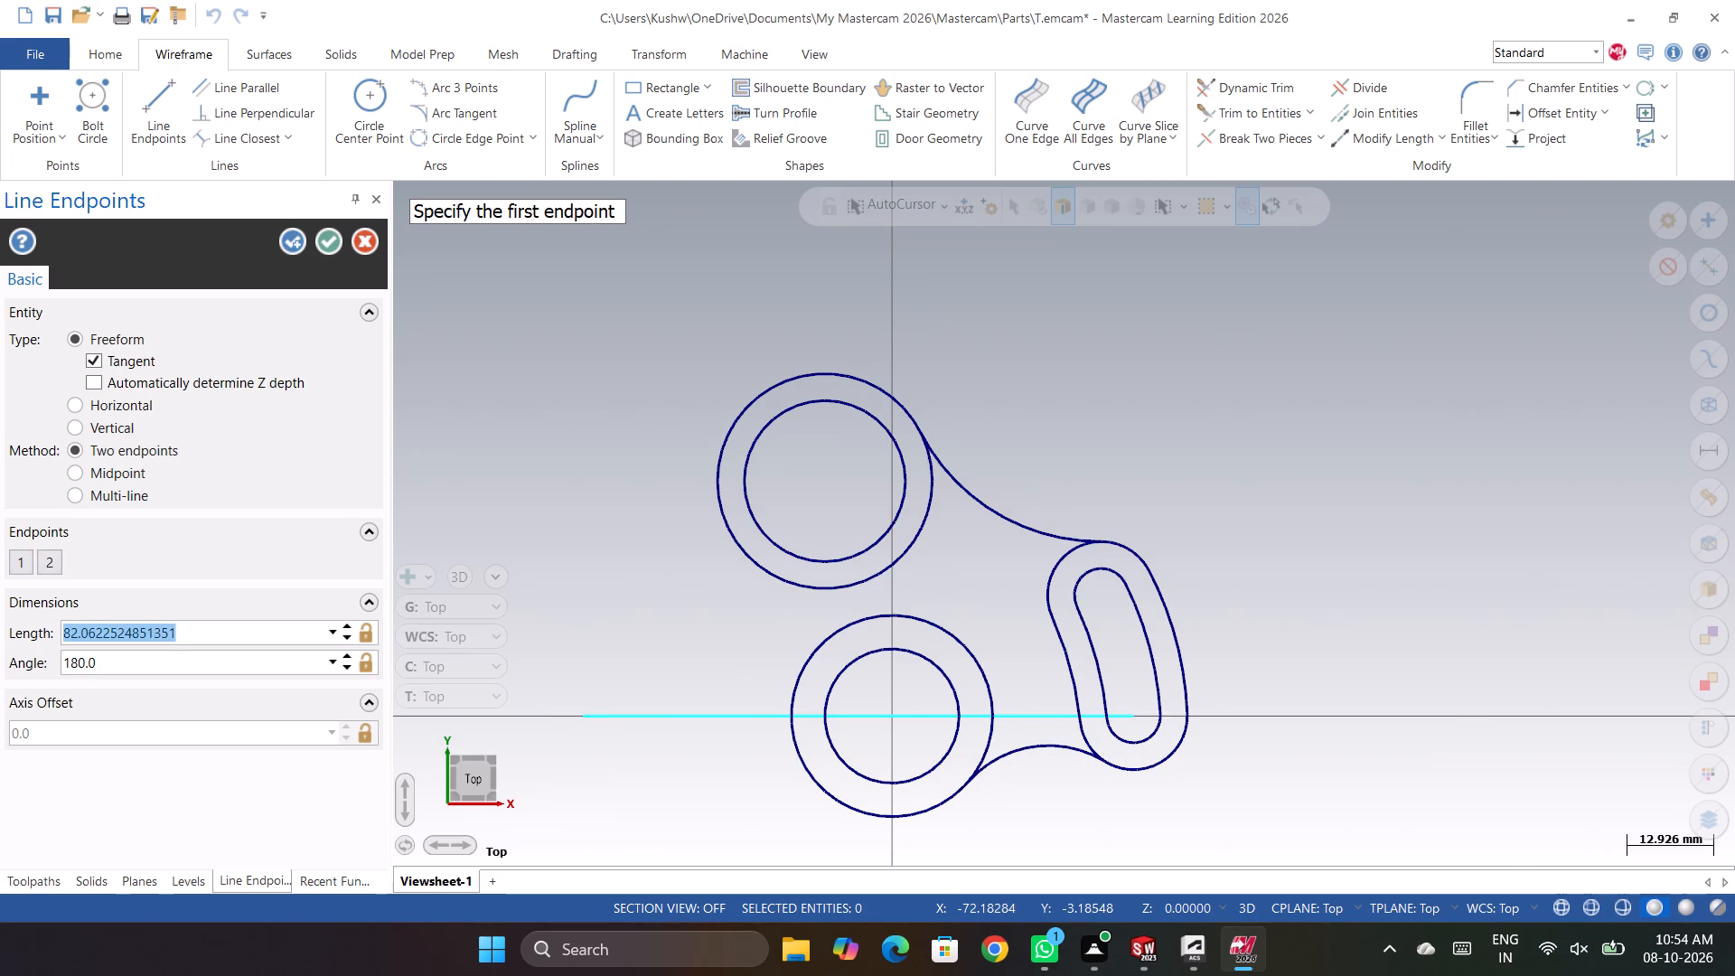
text(81)
key(Return)
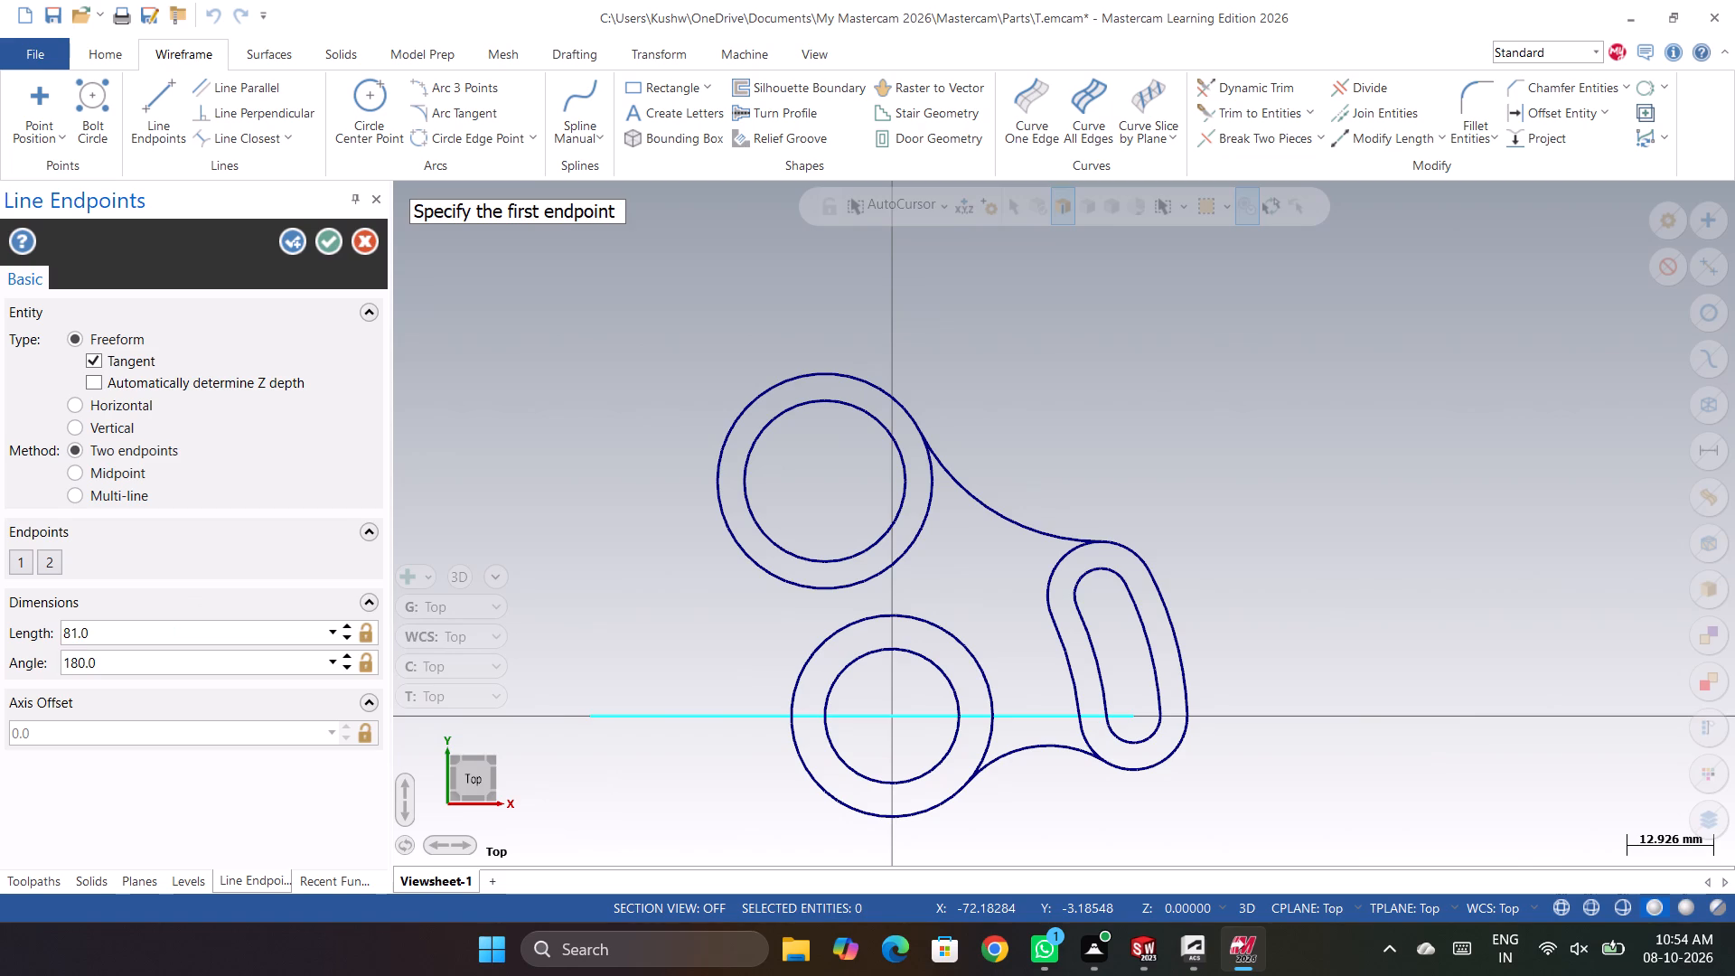
click(316, 239)
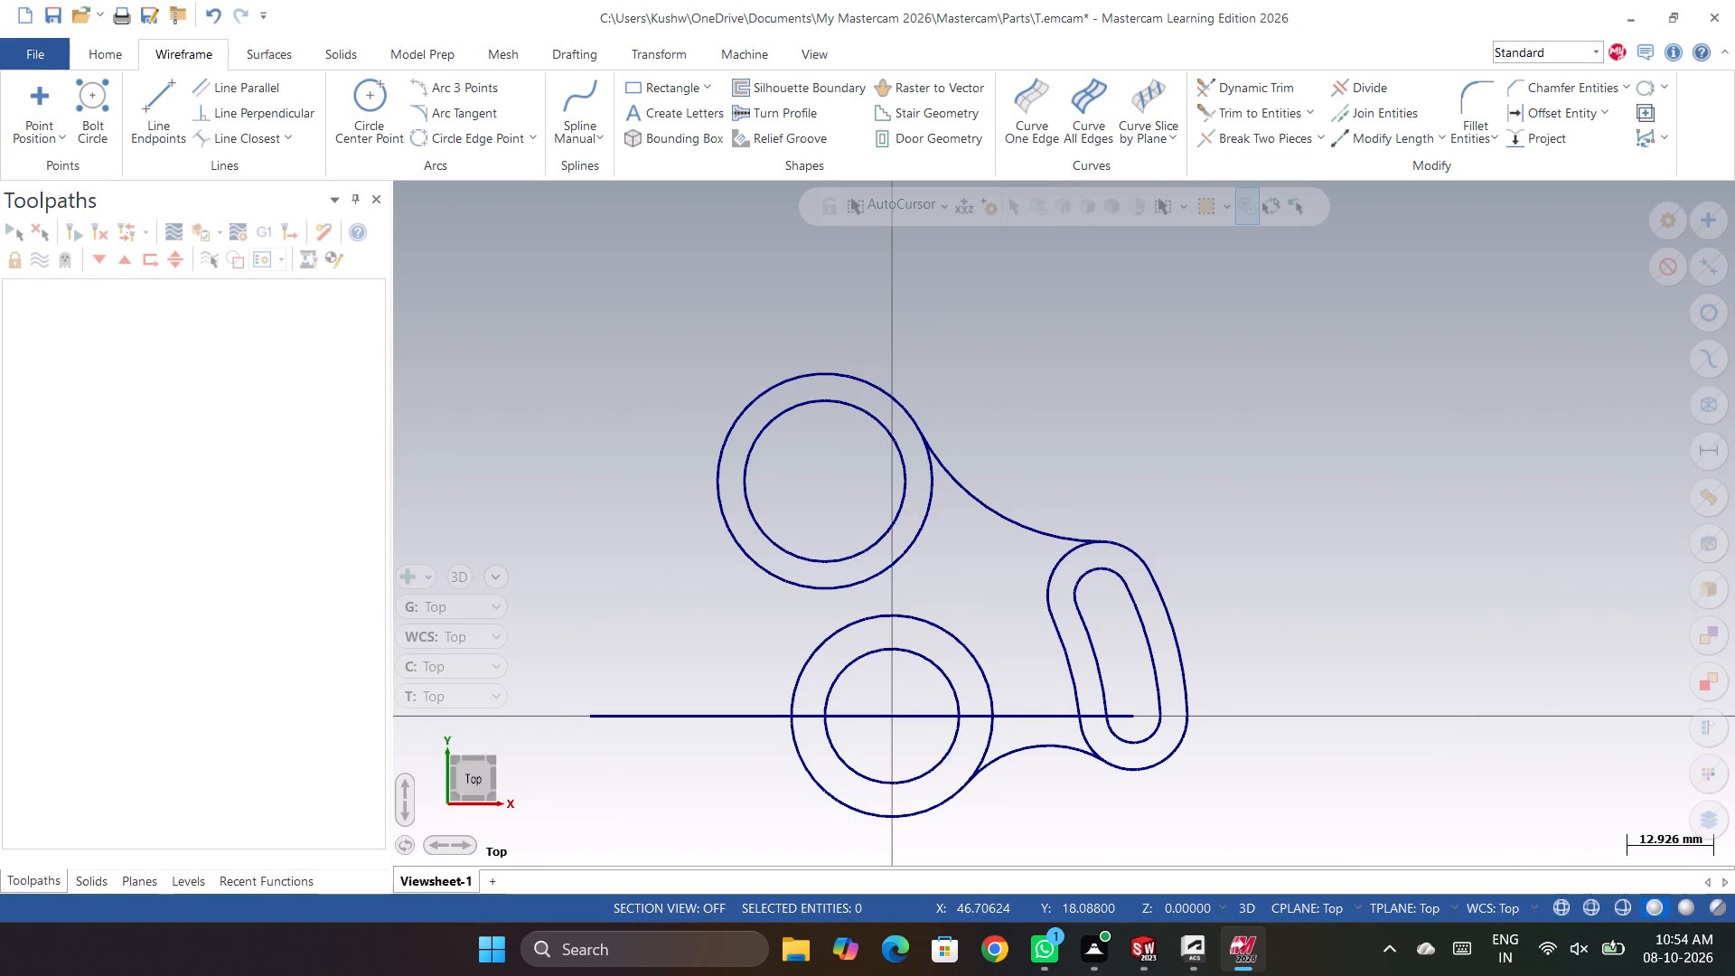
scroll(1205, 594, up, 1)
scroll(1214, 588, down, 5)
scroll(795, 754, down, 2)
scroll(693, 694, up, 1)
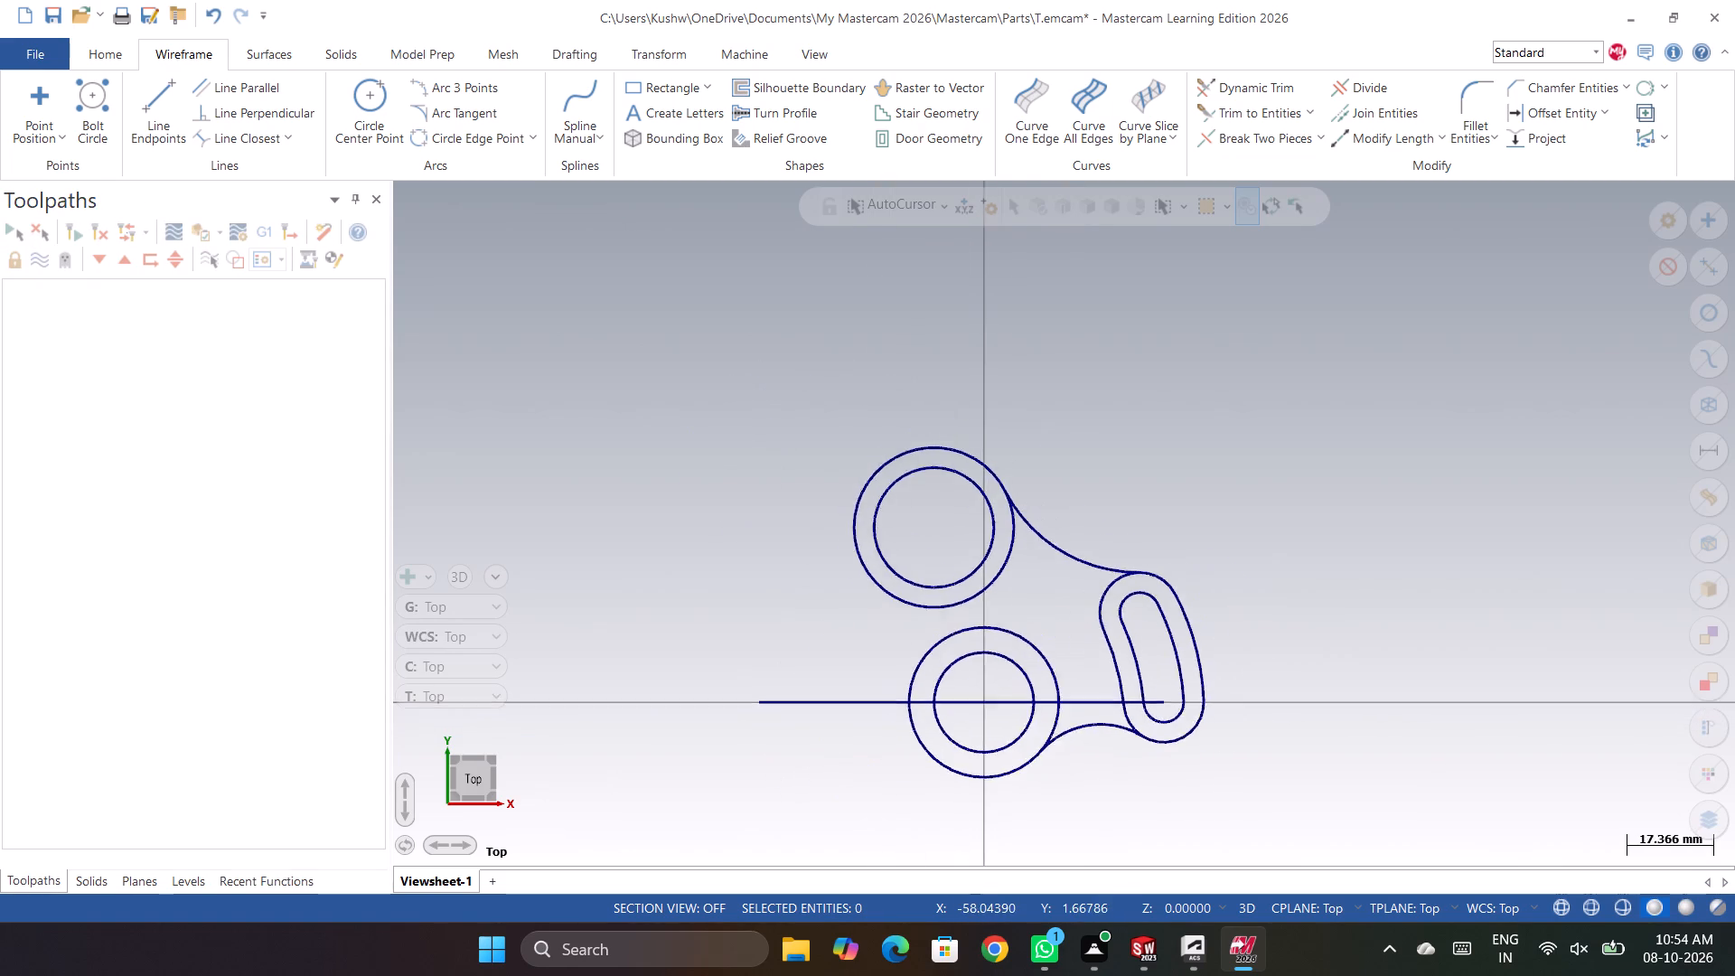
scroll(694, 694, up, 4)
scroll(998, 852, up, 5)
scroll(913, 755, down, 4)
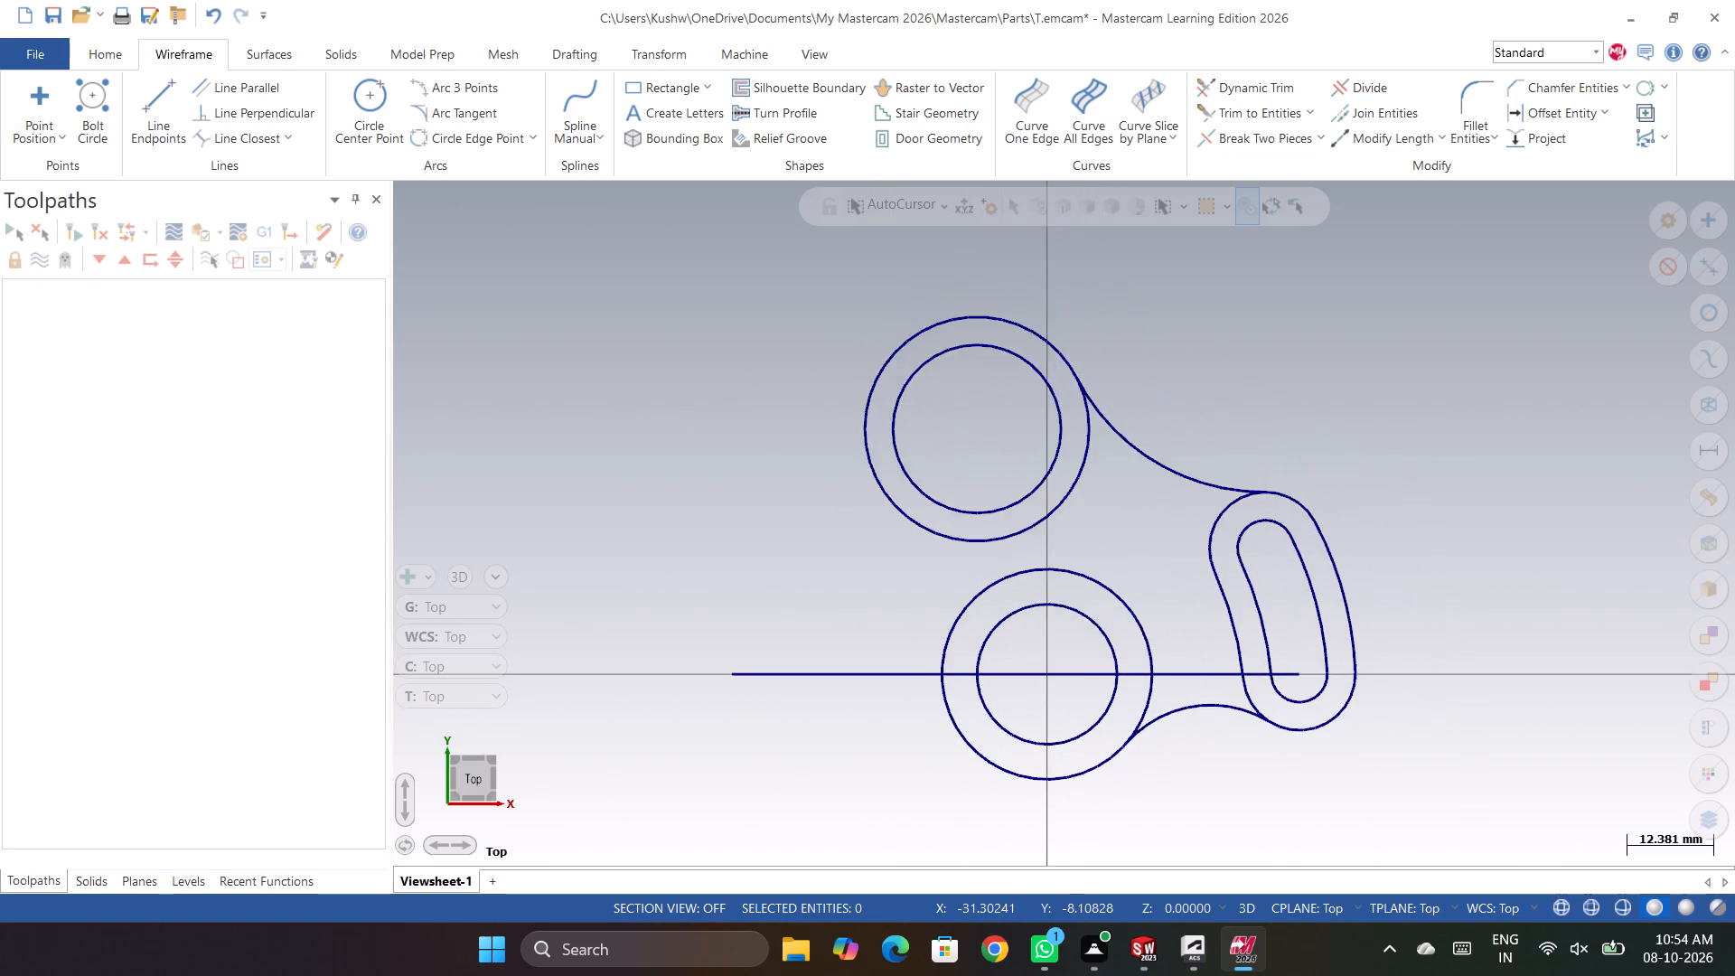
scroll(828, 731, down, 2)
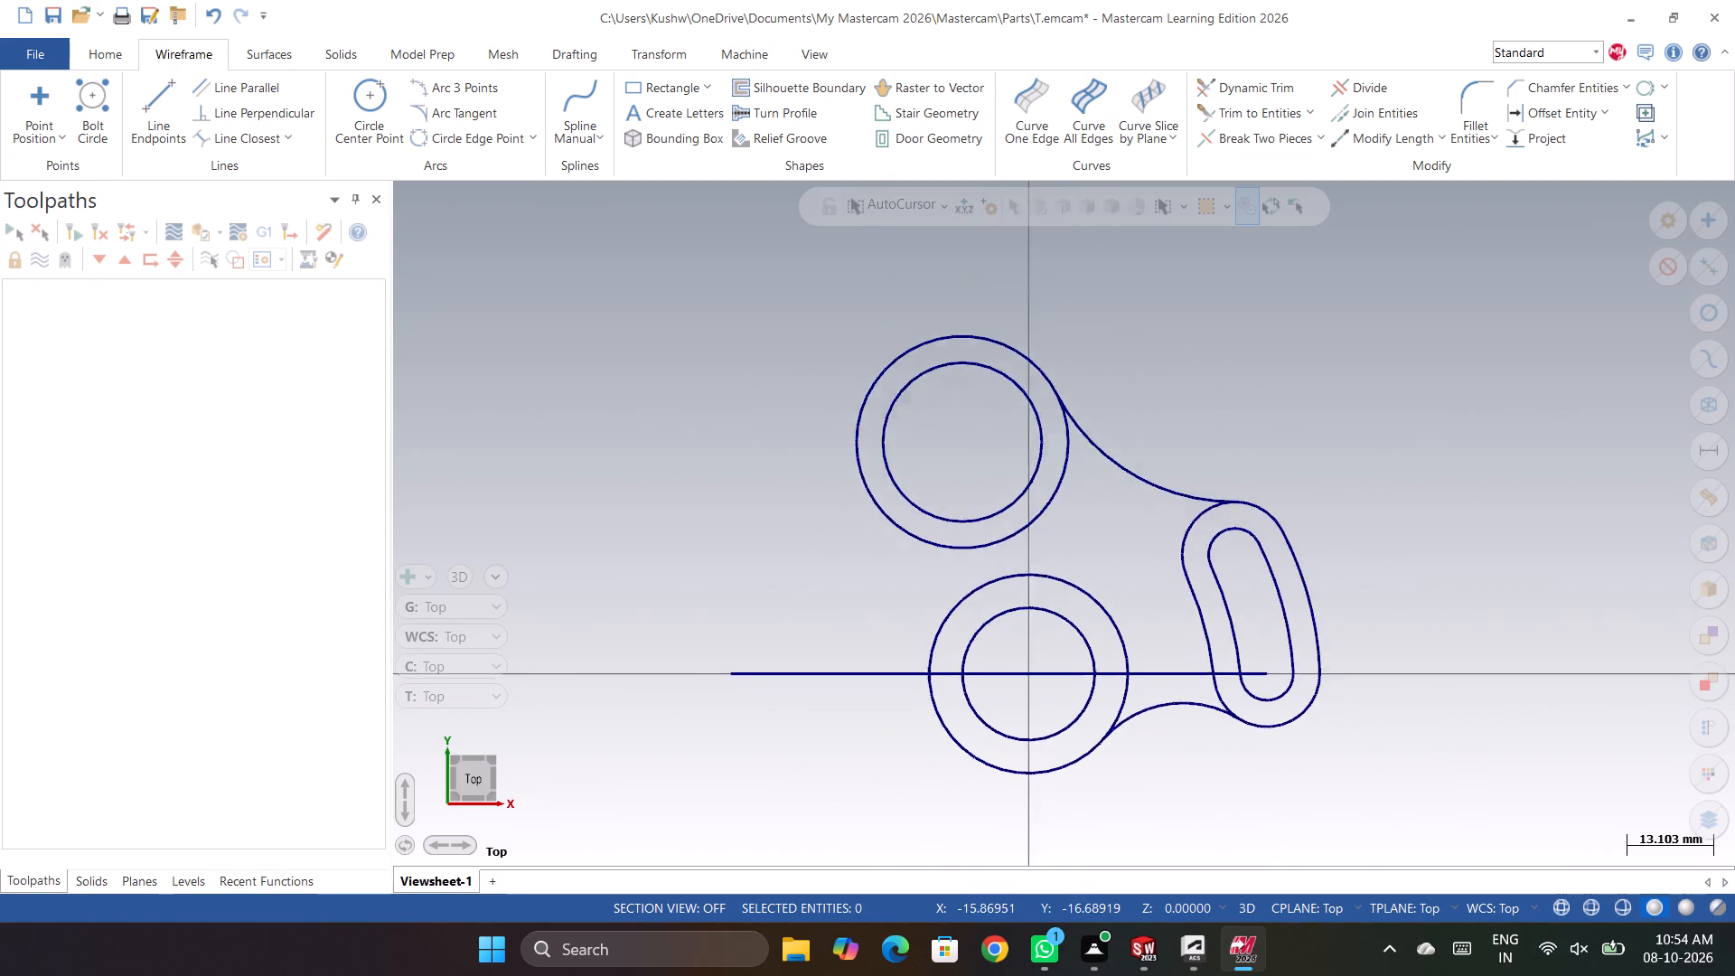
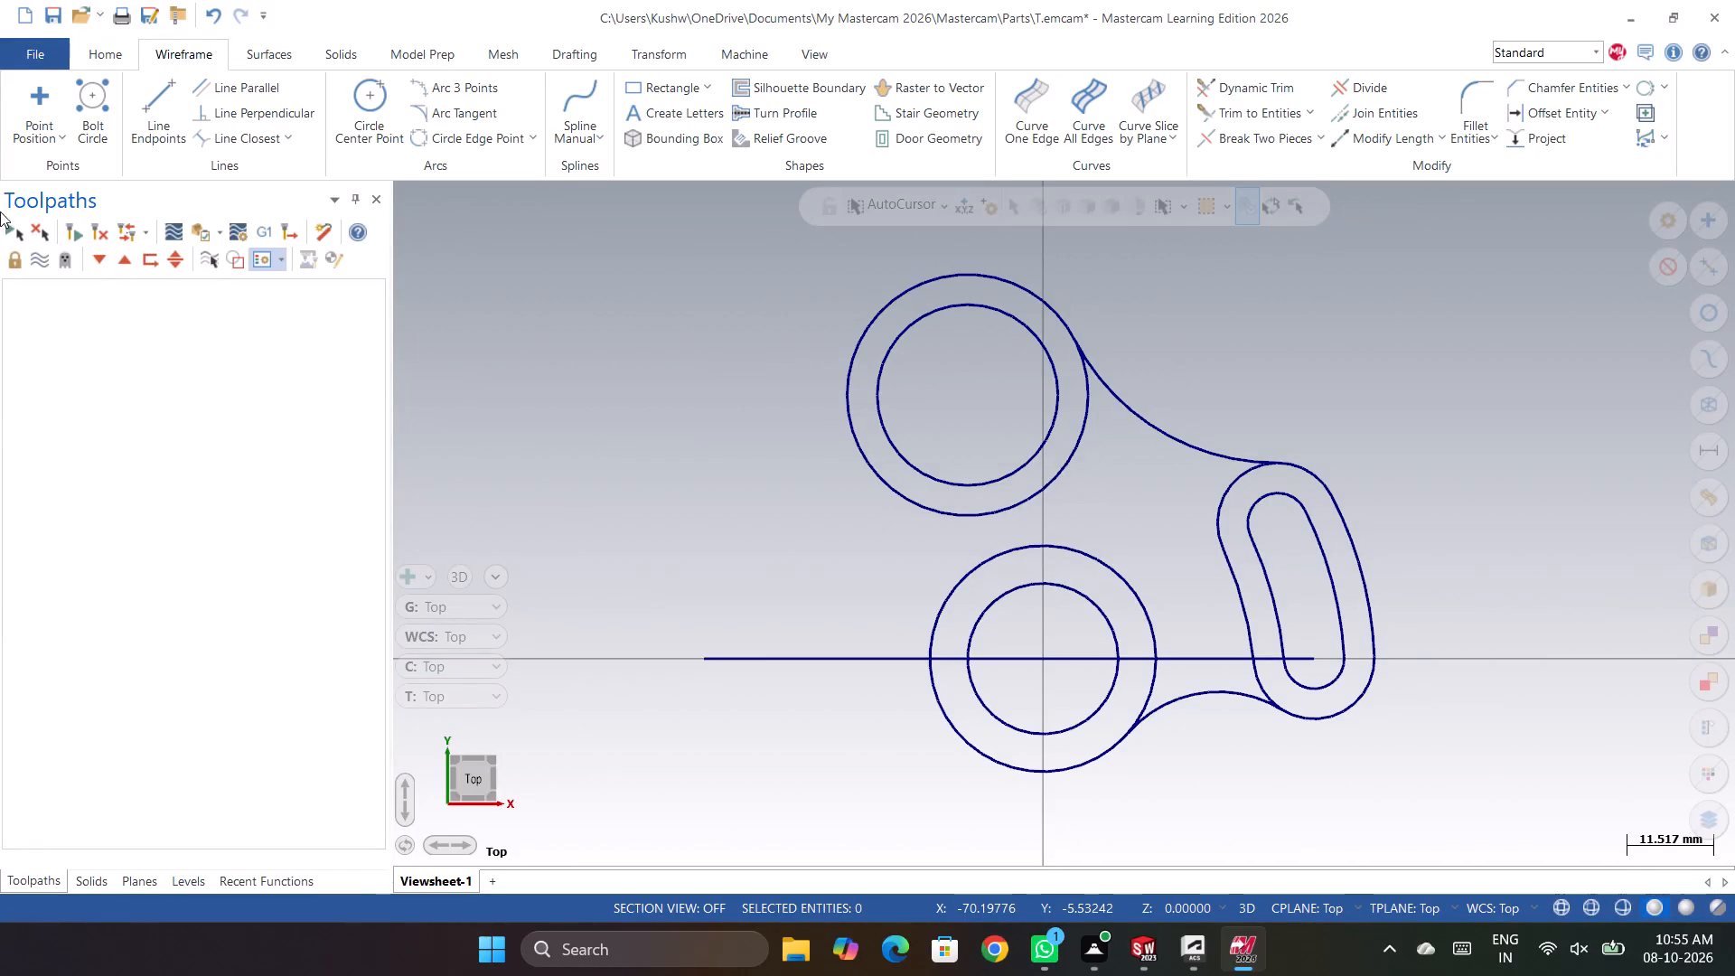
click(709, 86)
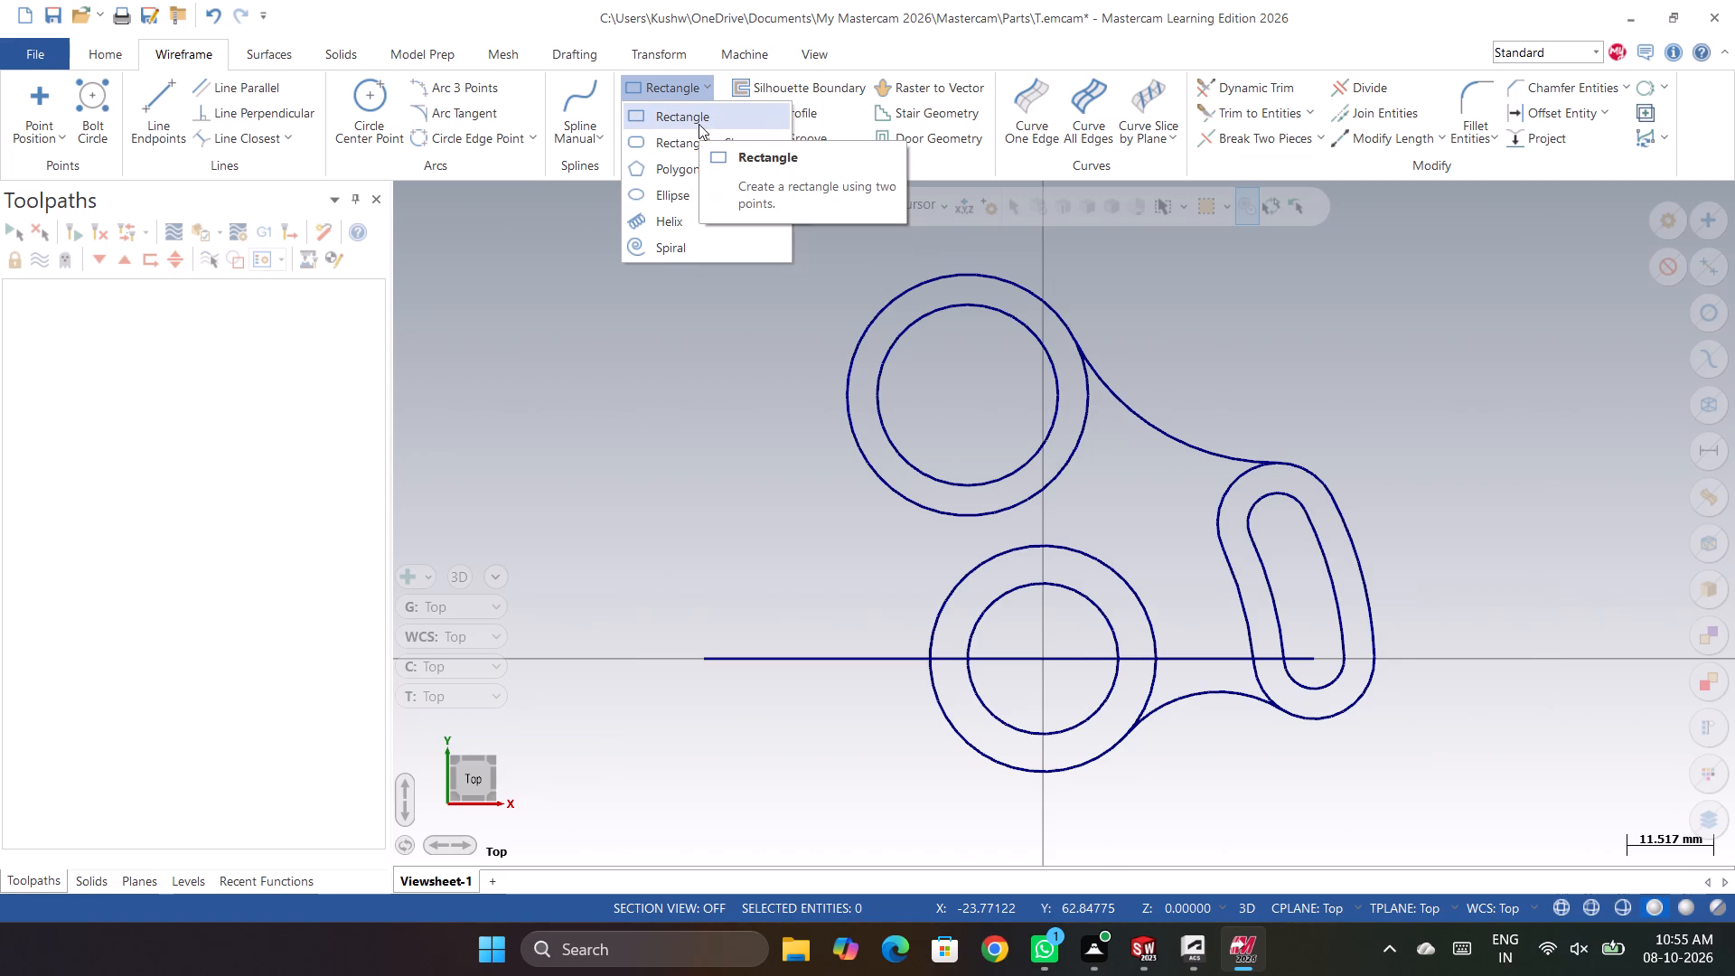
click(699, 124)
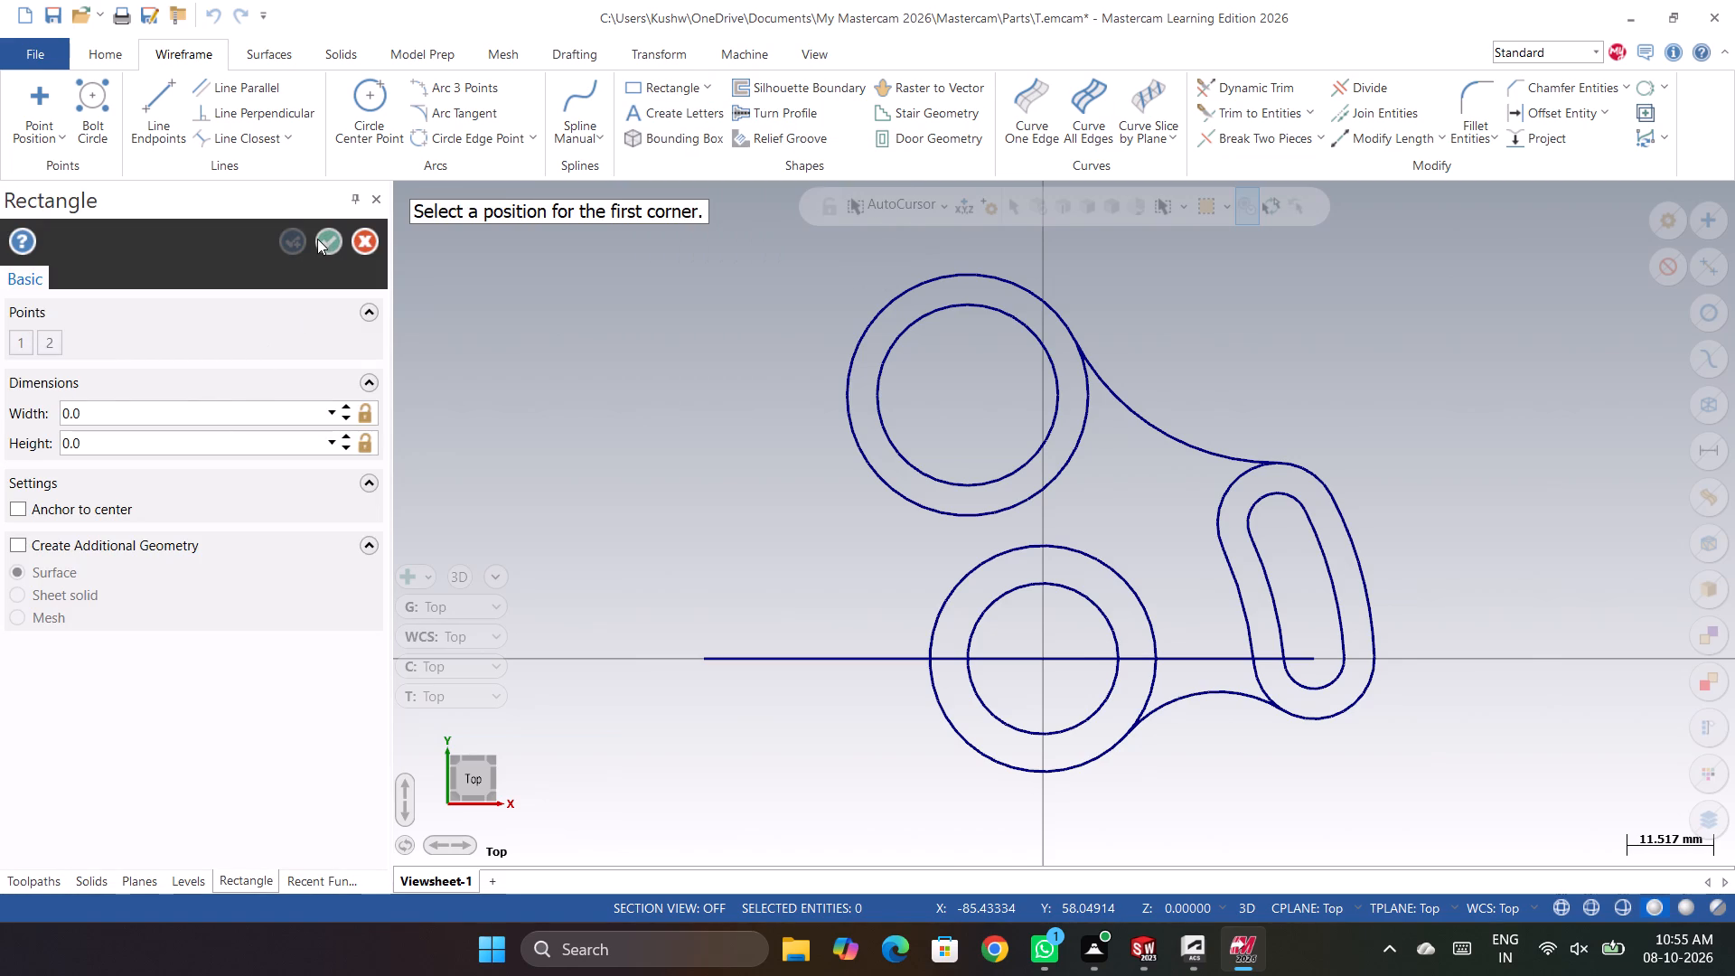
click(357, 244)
Set up a rectangular shape of the obround type, using the base point method with the origin at its lower-left corner.
click(708, 85)
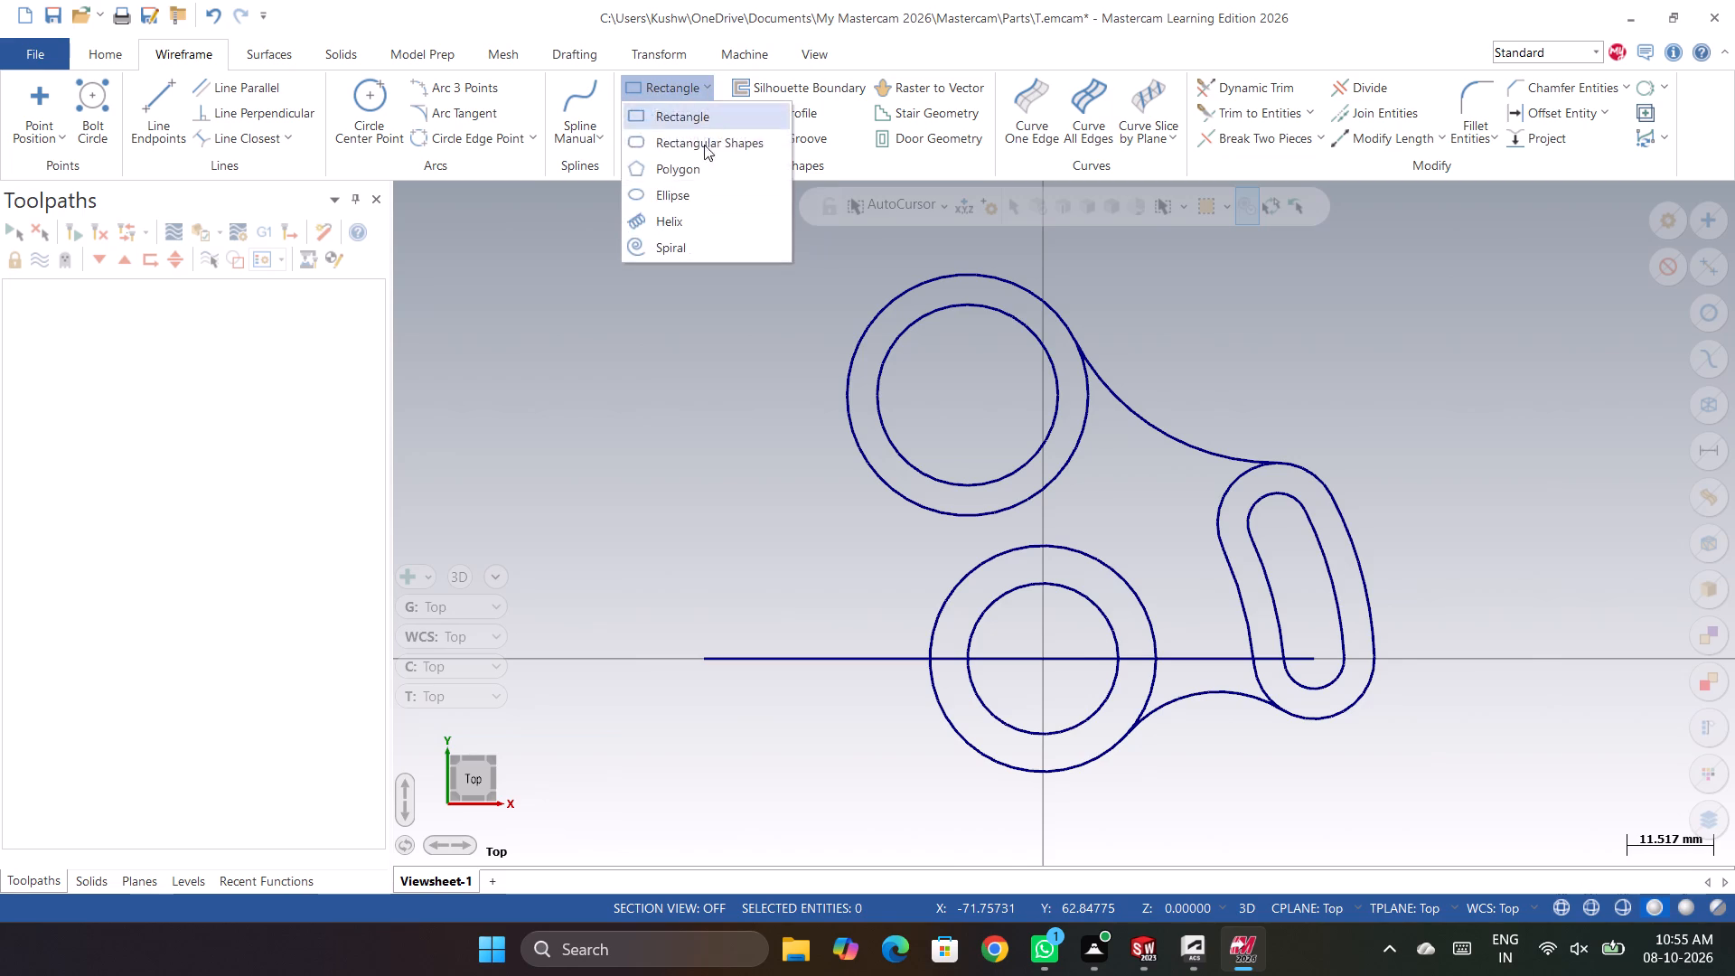
click(711, 145)
click(108, 362)
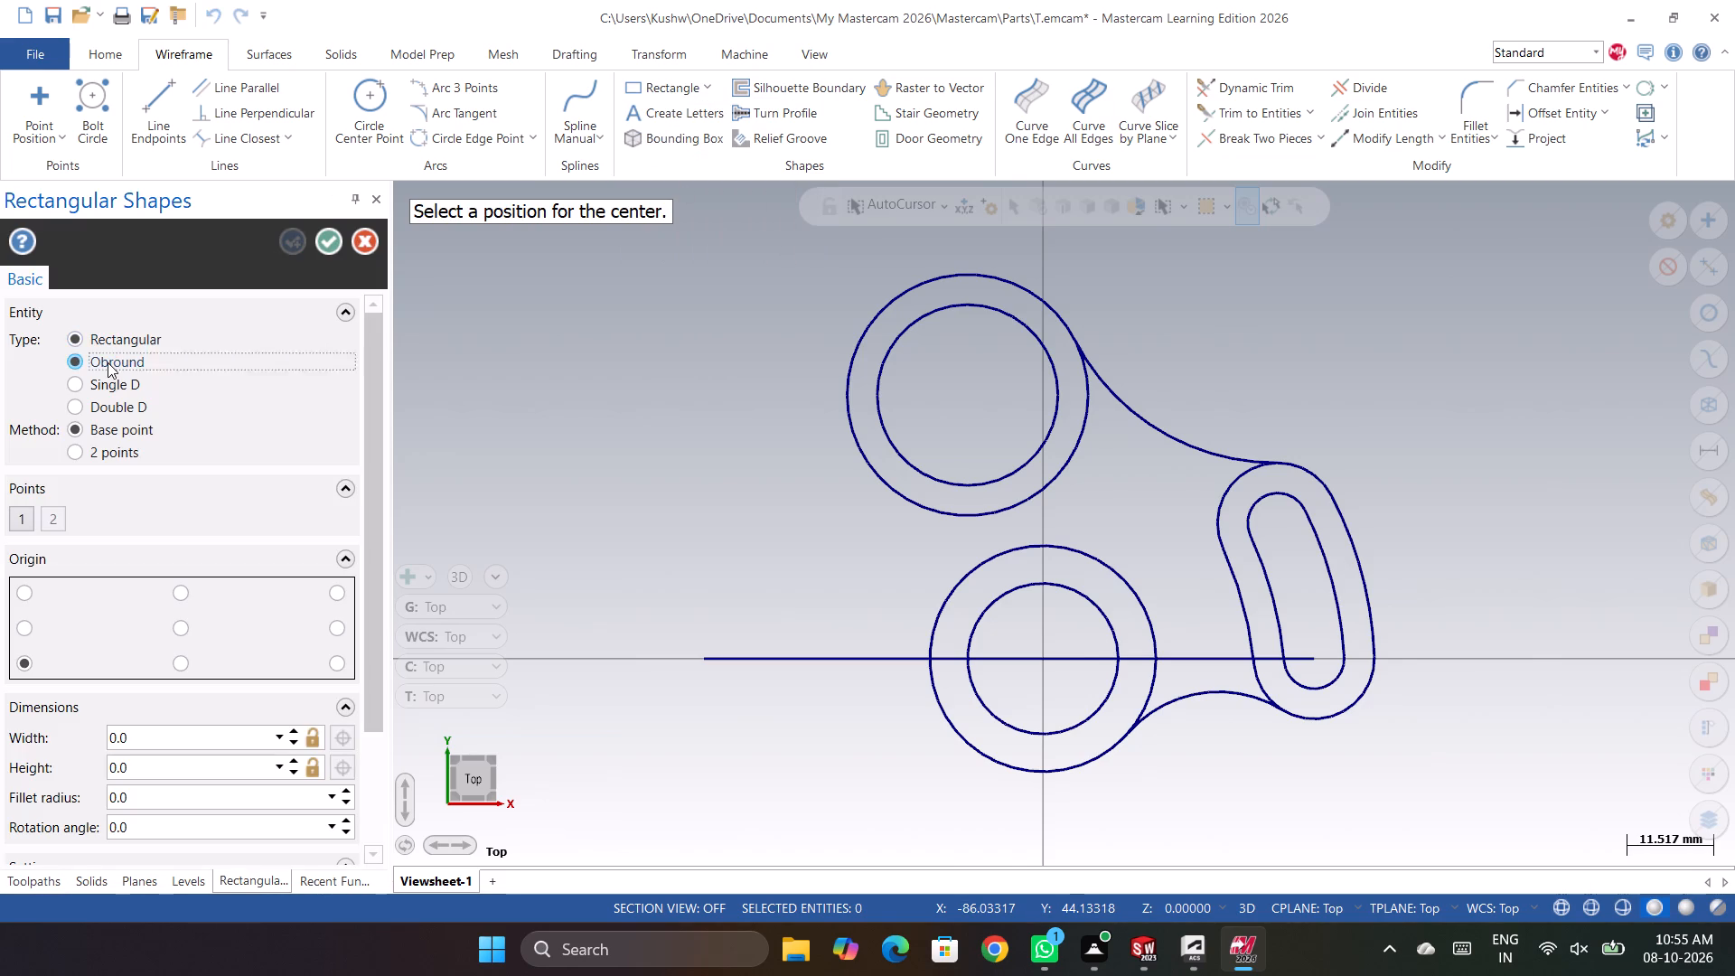
click(183, 624)
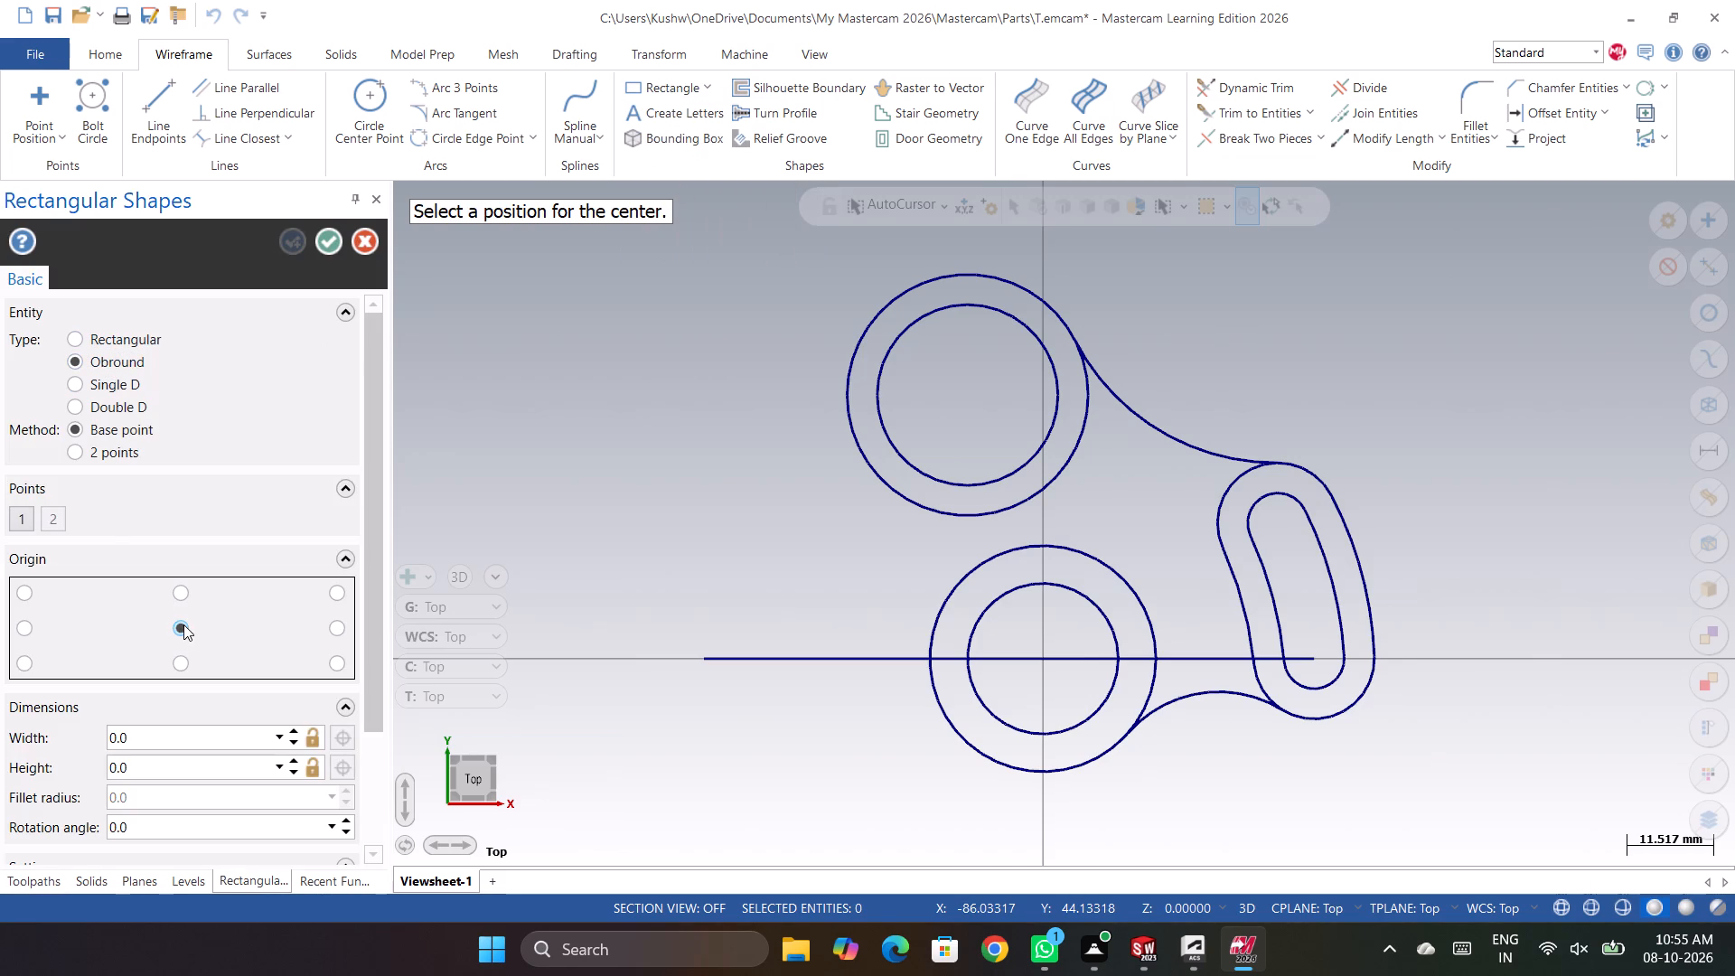
click(14, 667)
click(19, 667)
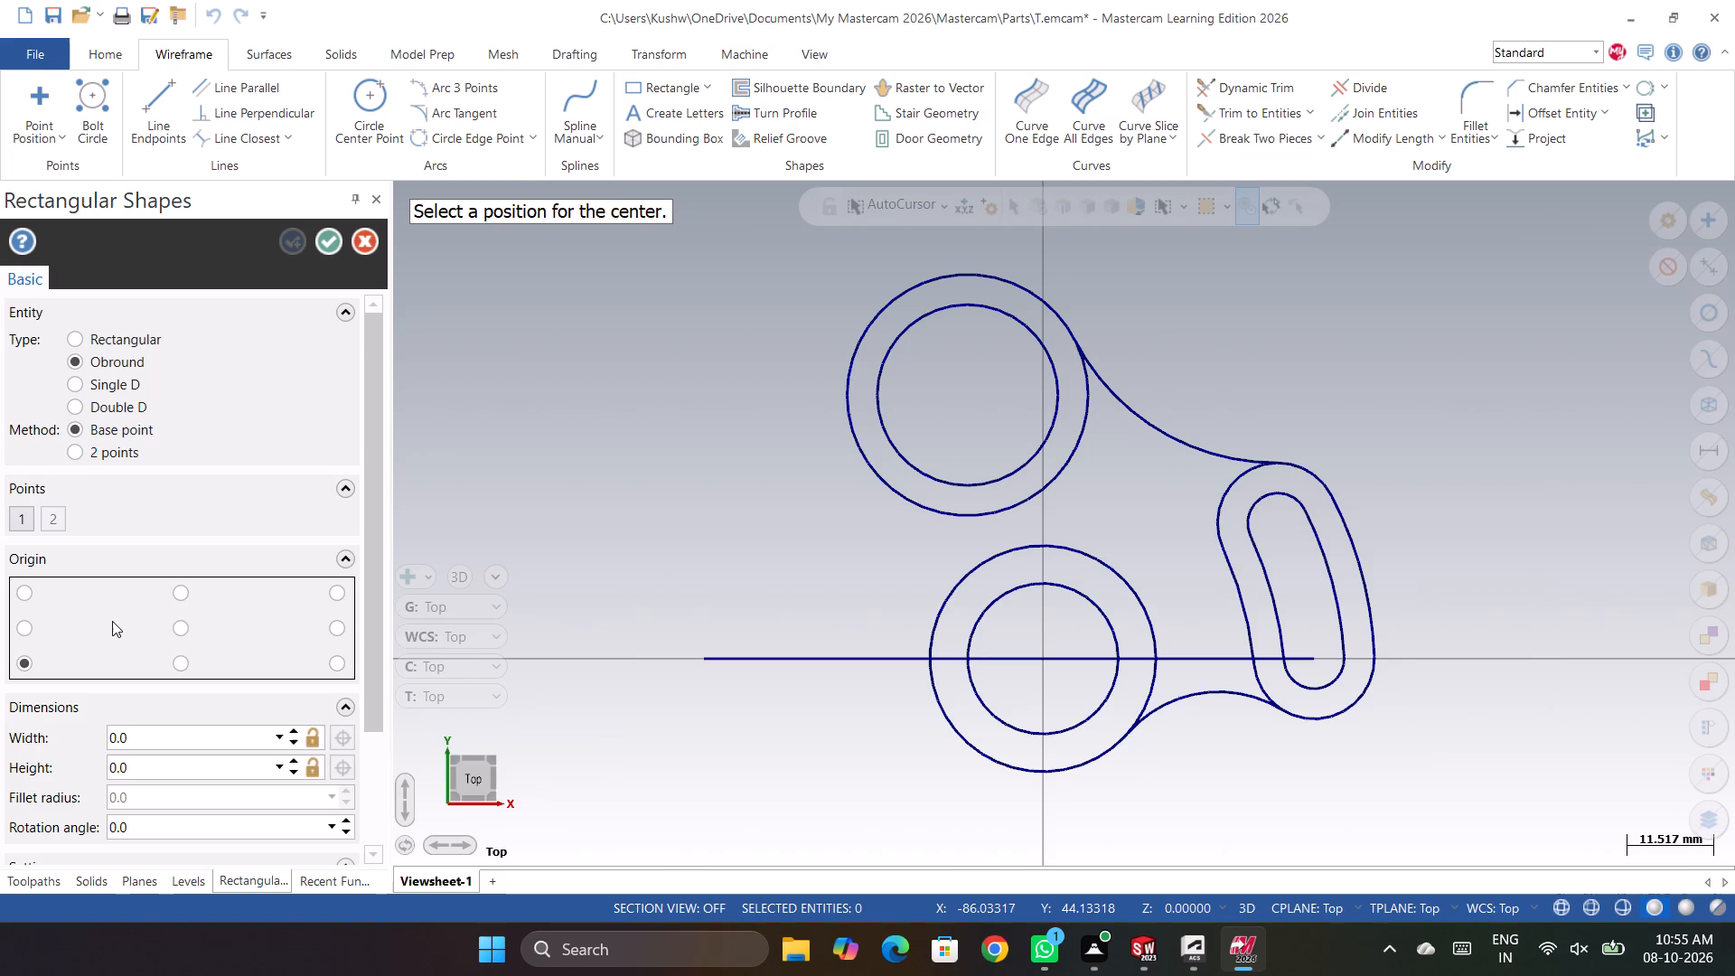
scroll(169, 526, down, 2)
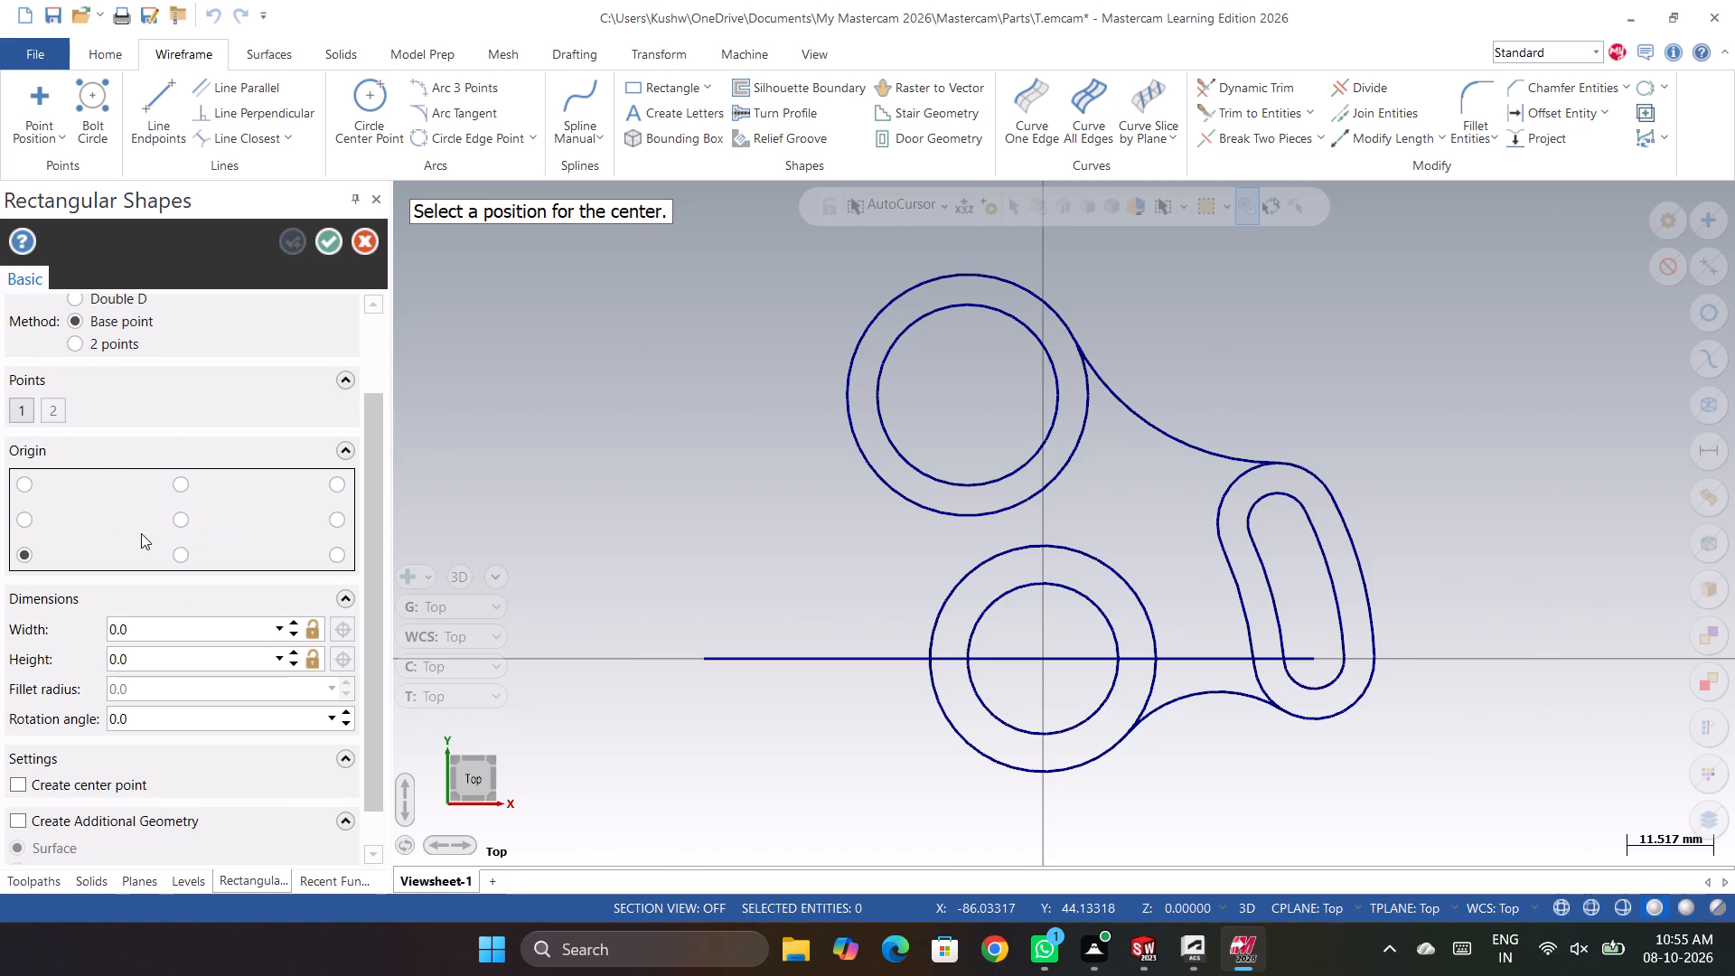
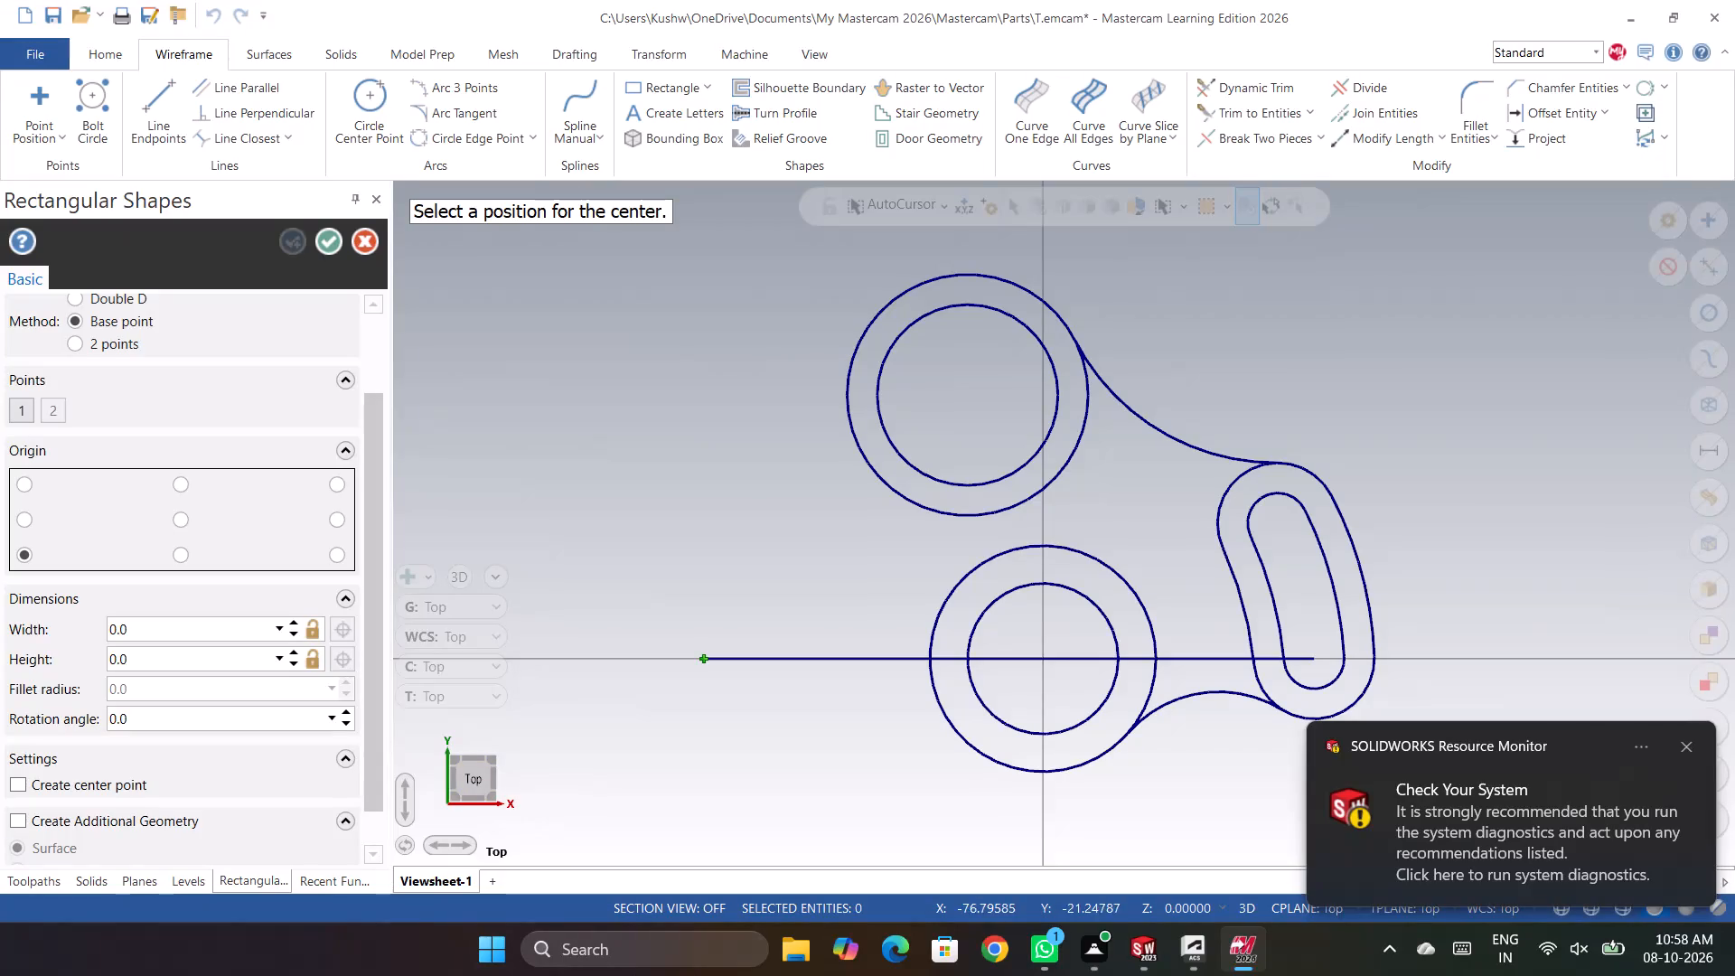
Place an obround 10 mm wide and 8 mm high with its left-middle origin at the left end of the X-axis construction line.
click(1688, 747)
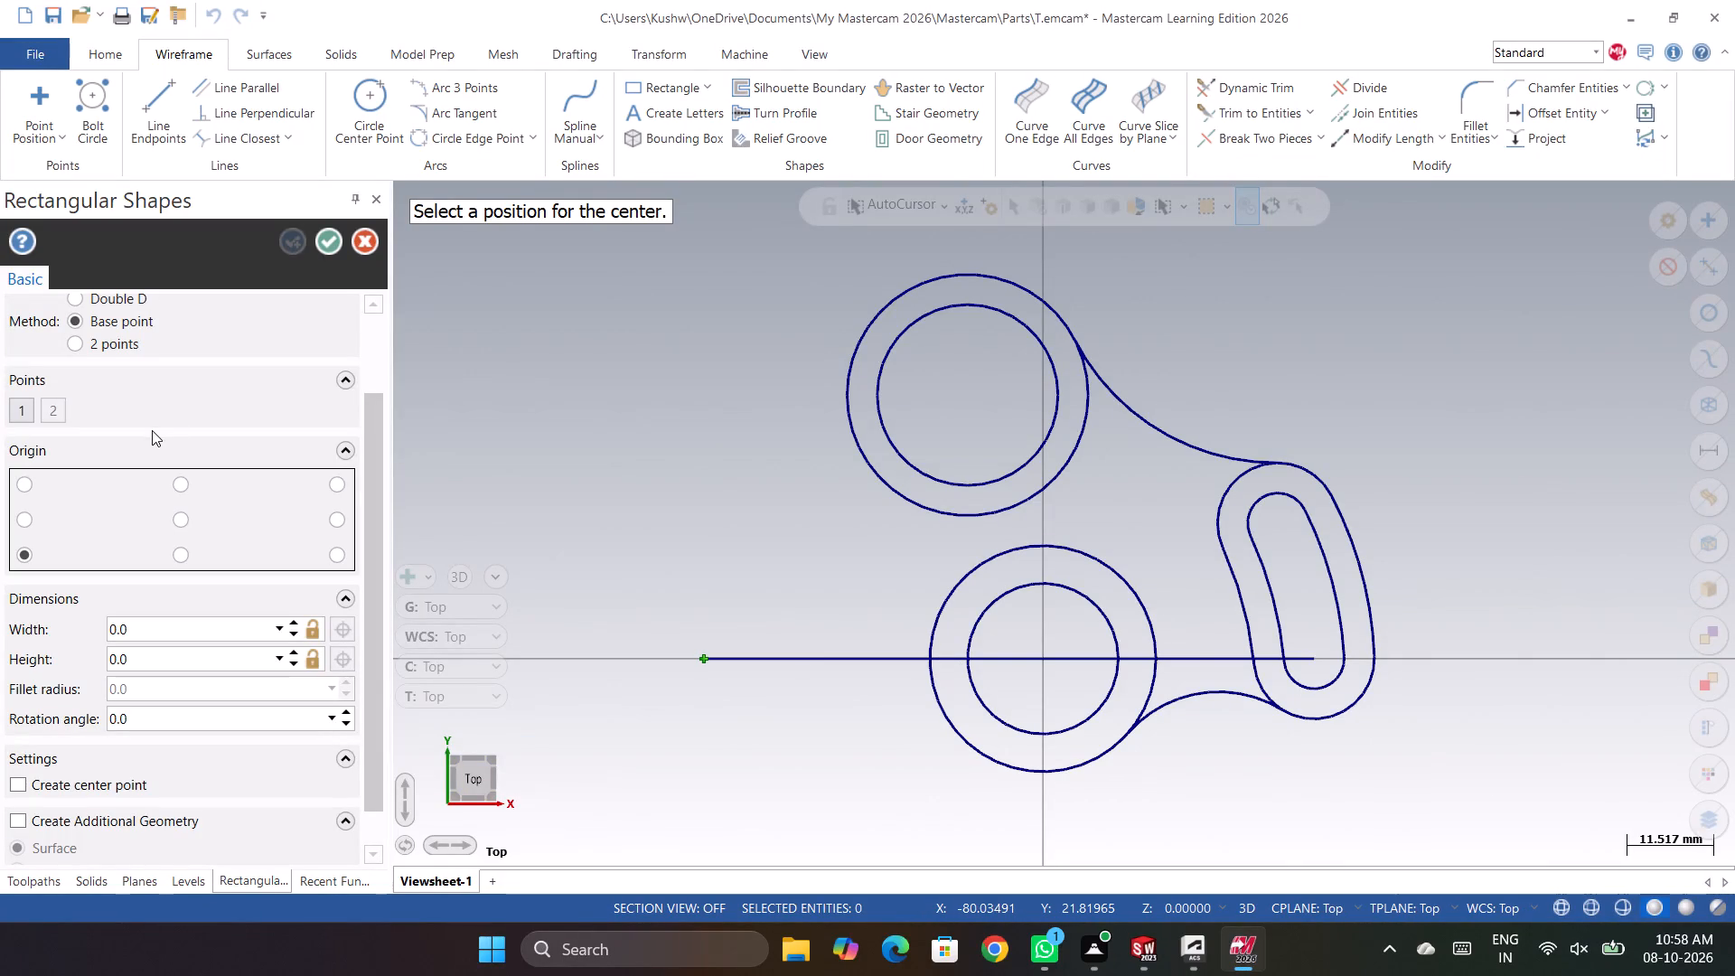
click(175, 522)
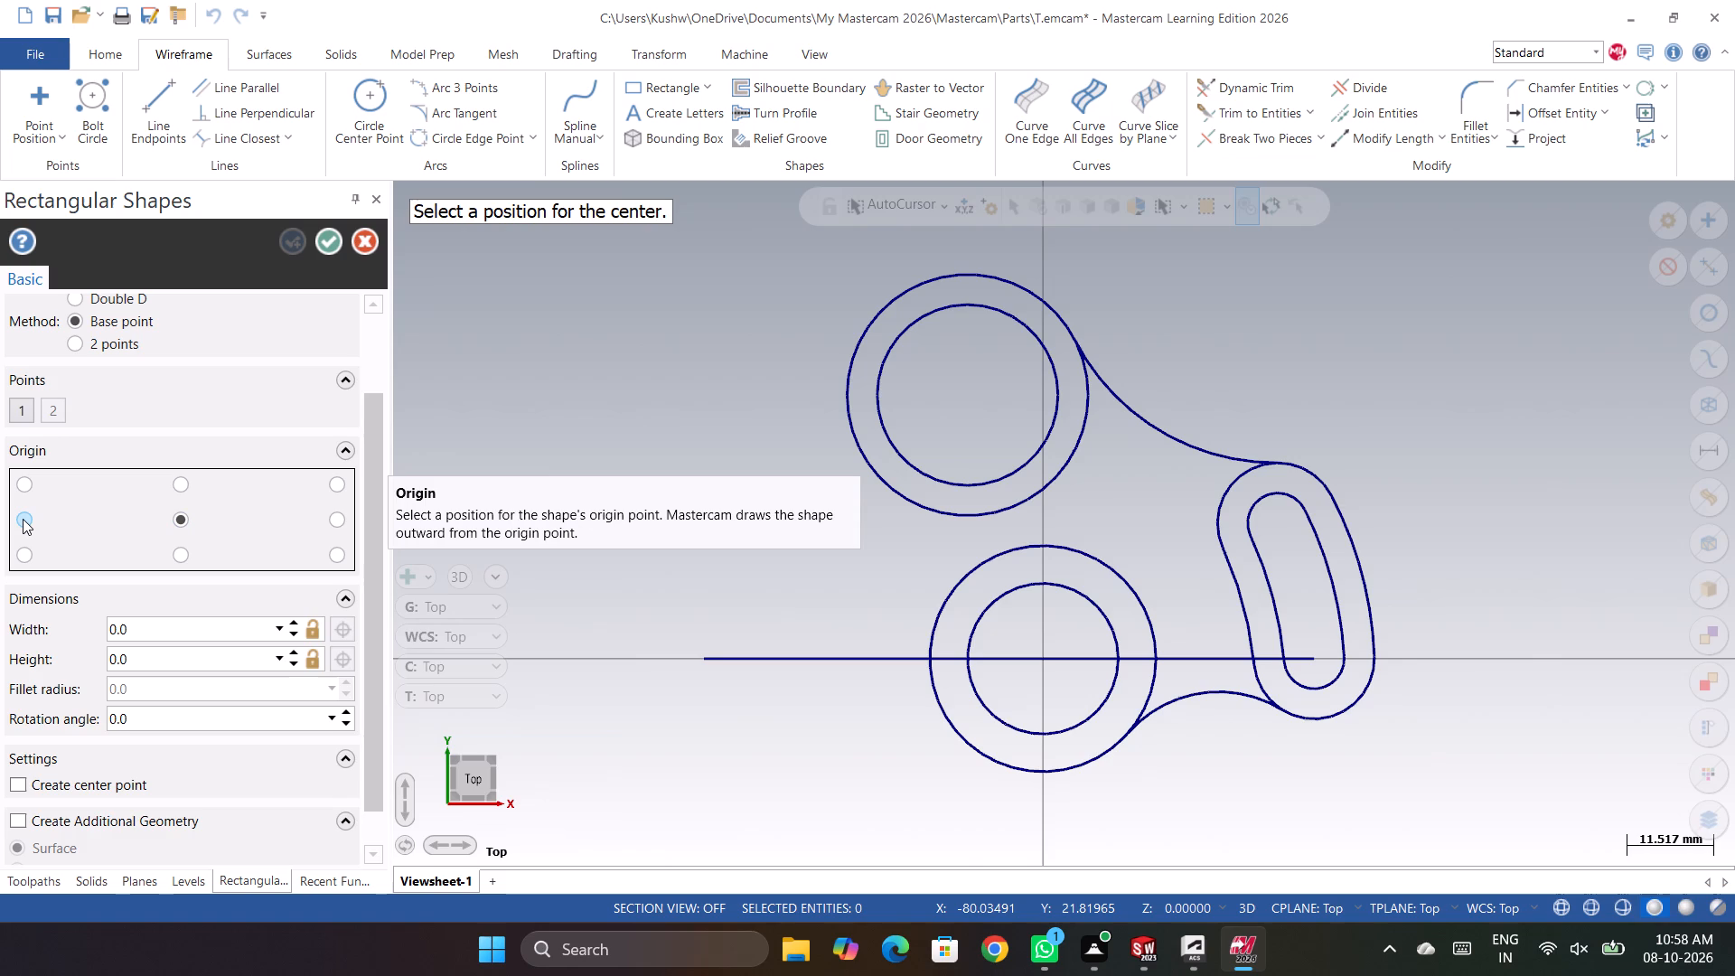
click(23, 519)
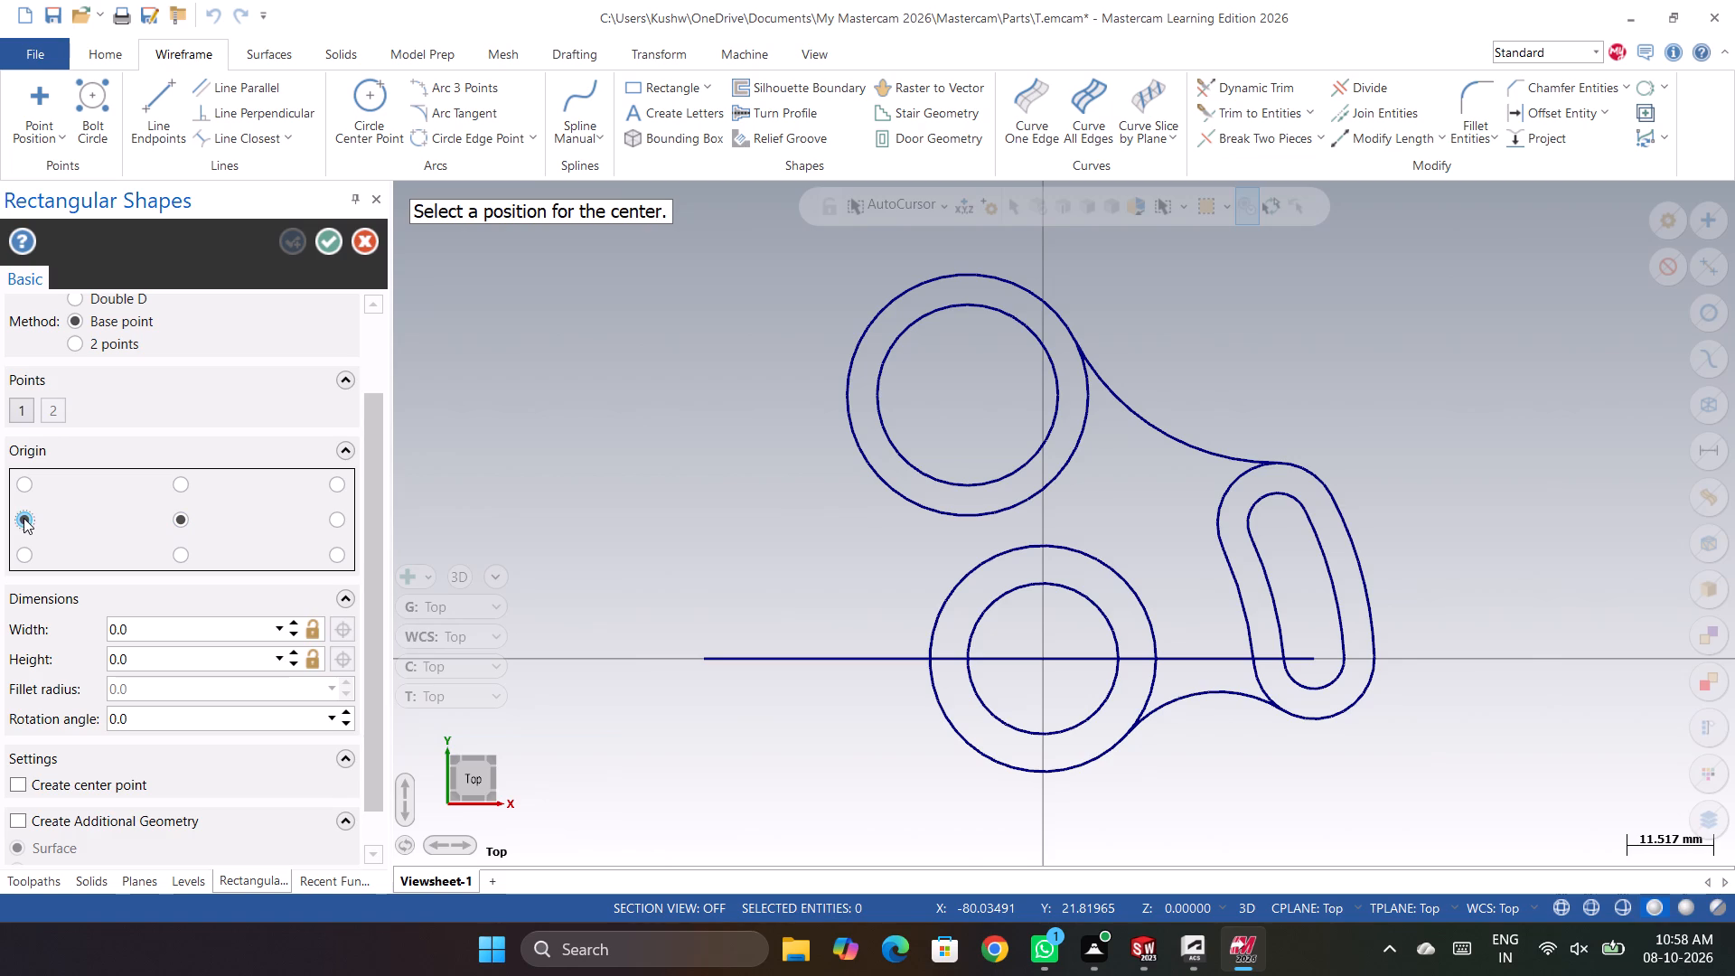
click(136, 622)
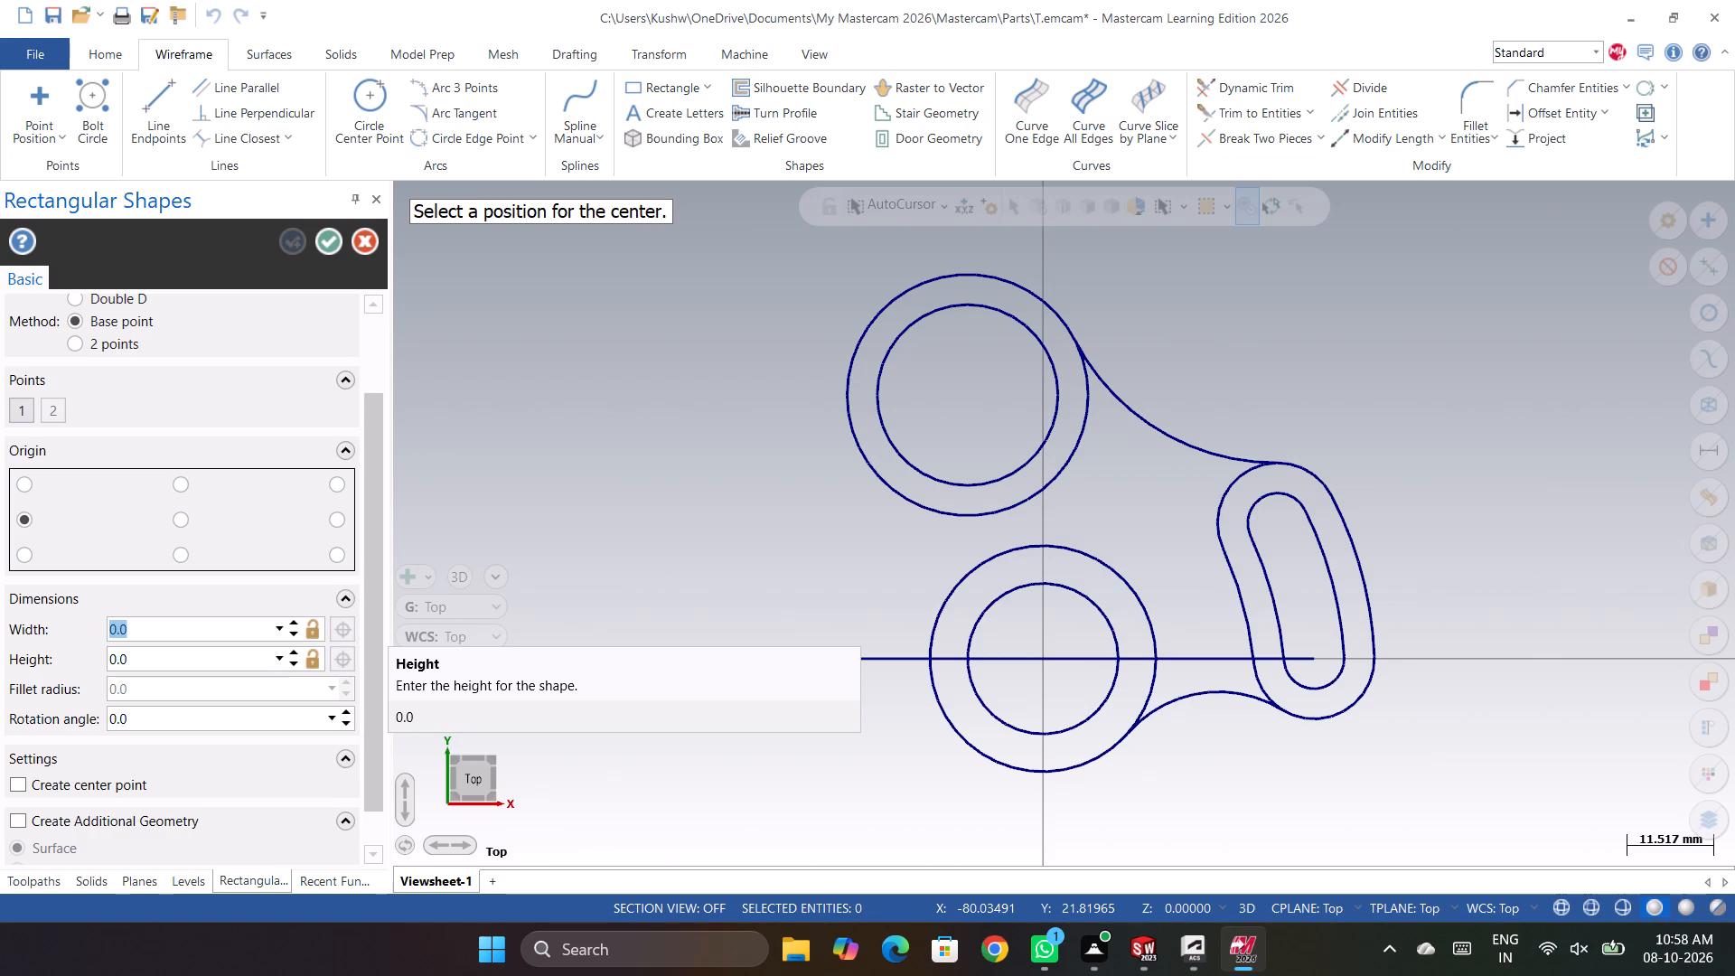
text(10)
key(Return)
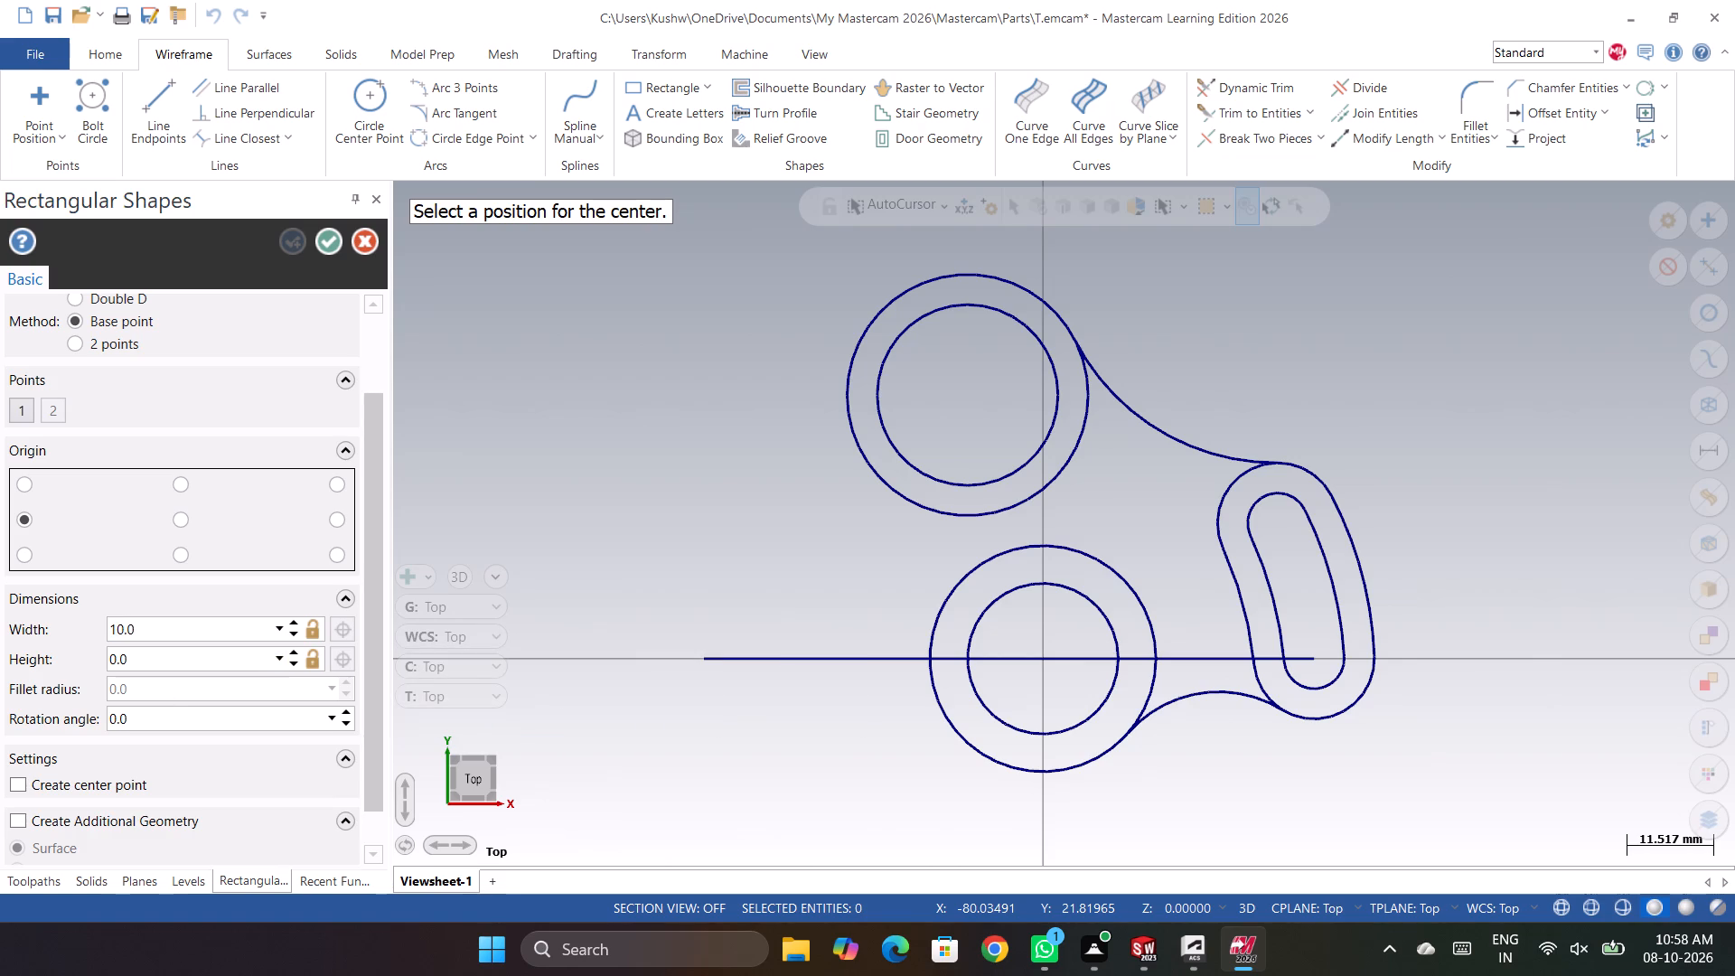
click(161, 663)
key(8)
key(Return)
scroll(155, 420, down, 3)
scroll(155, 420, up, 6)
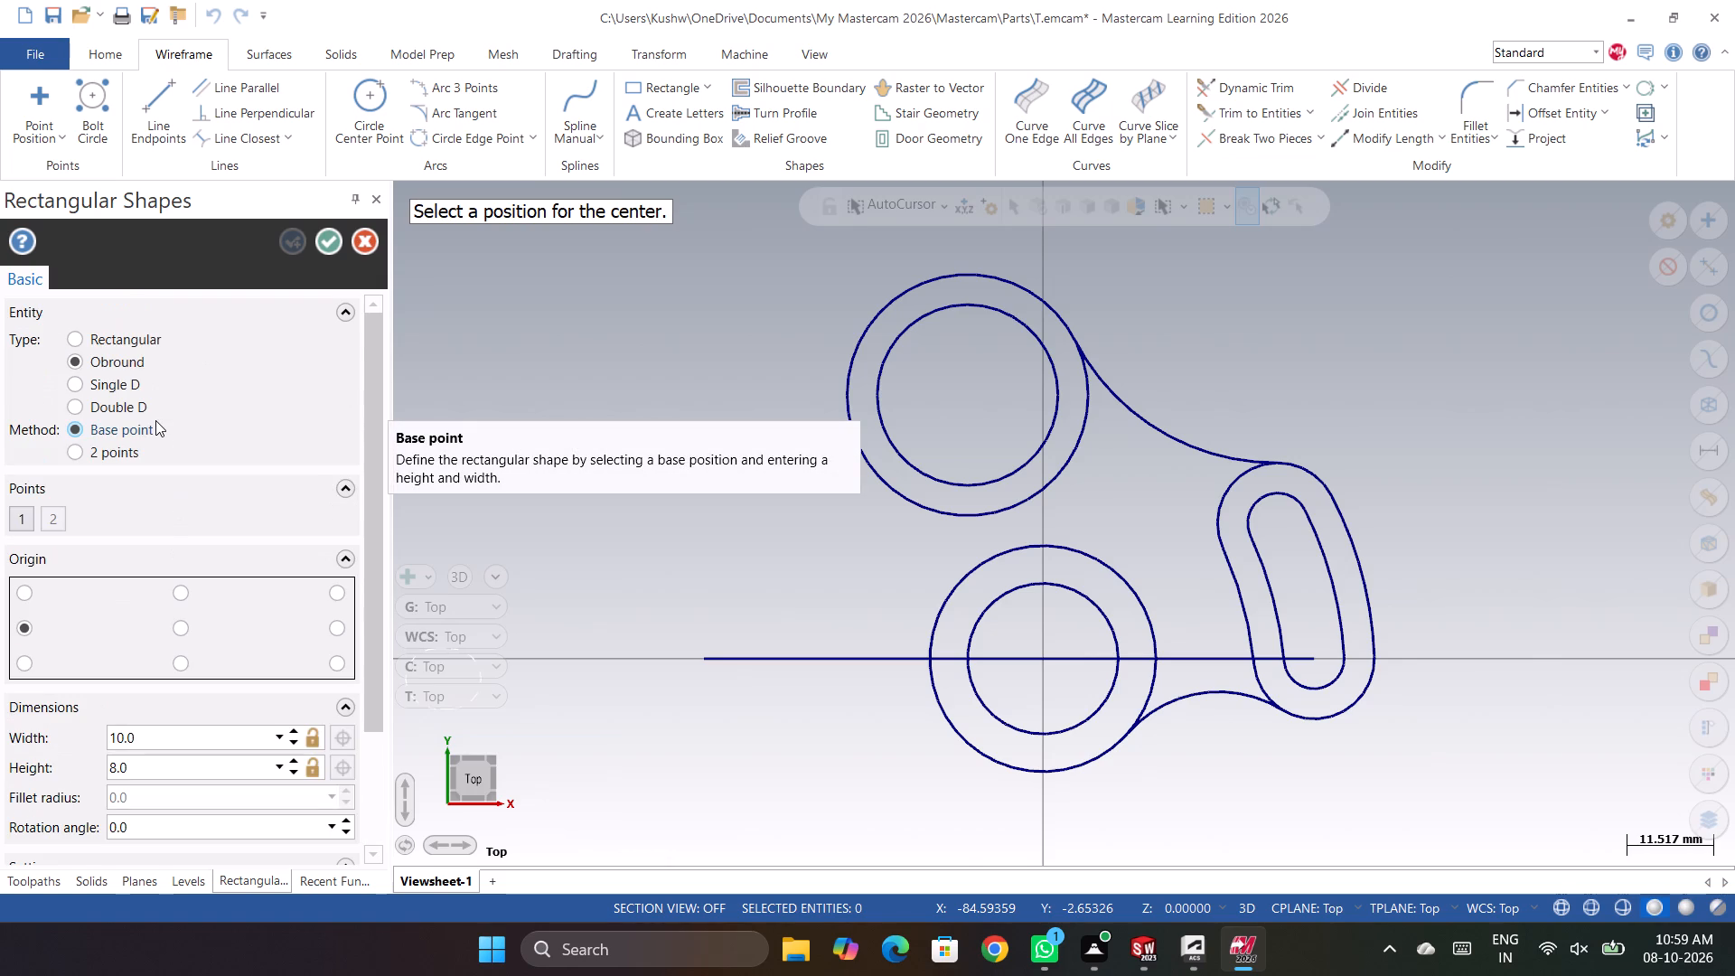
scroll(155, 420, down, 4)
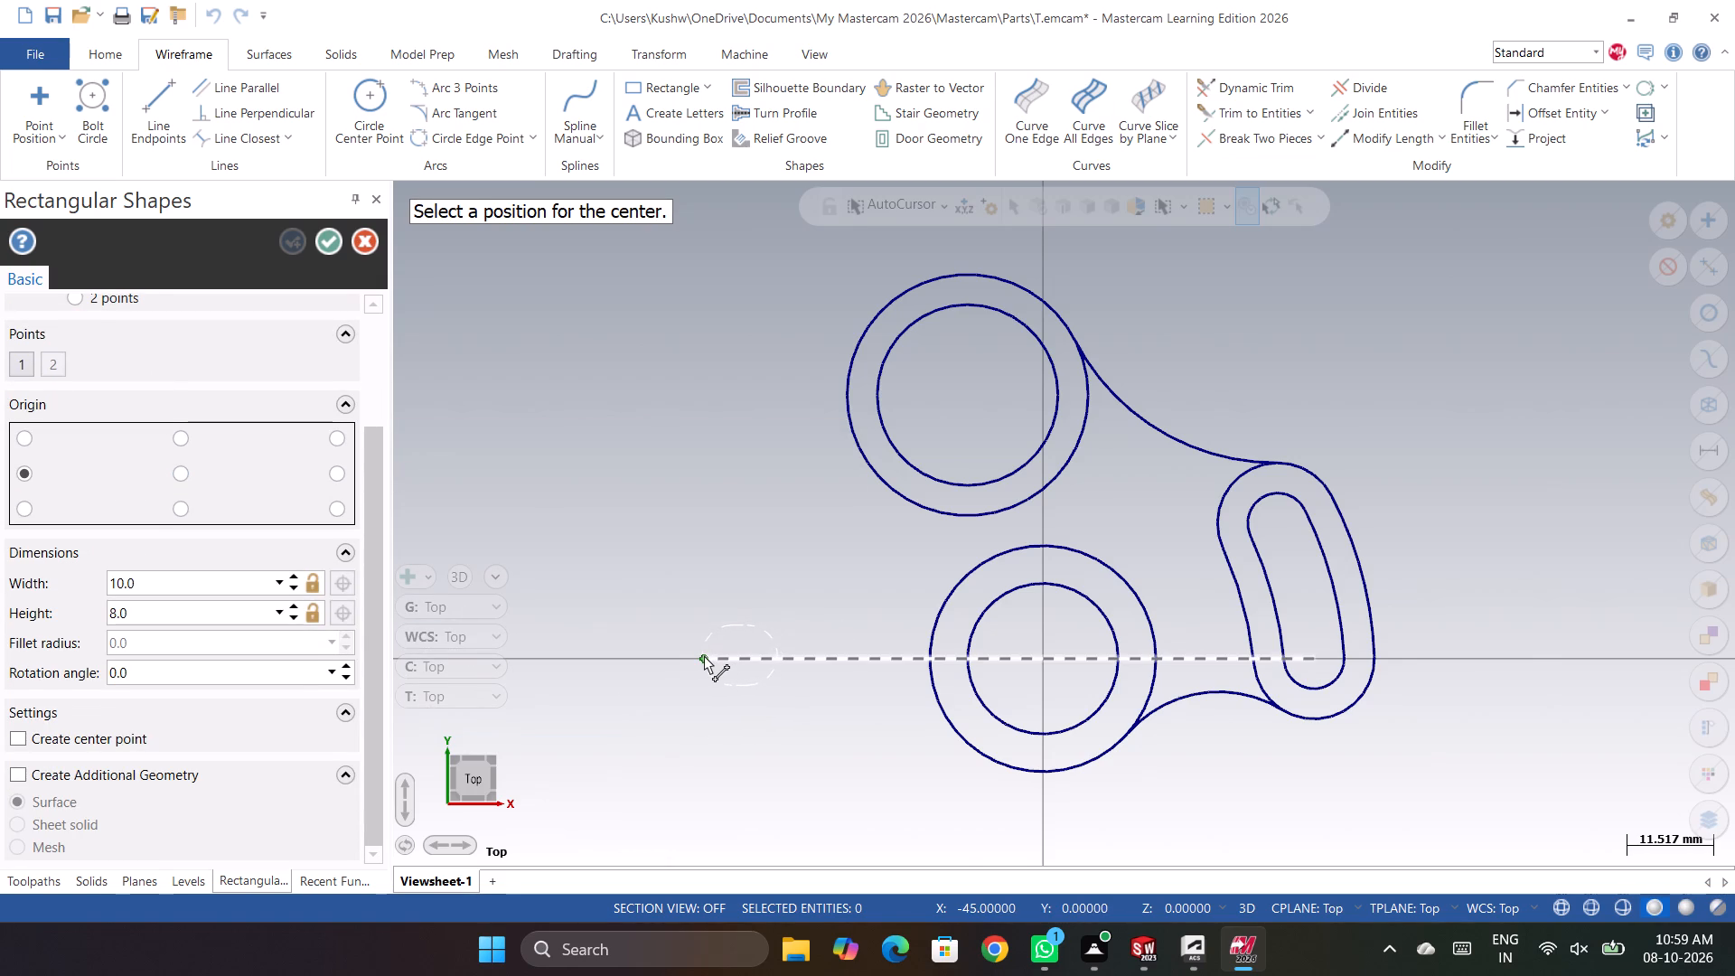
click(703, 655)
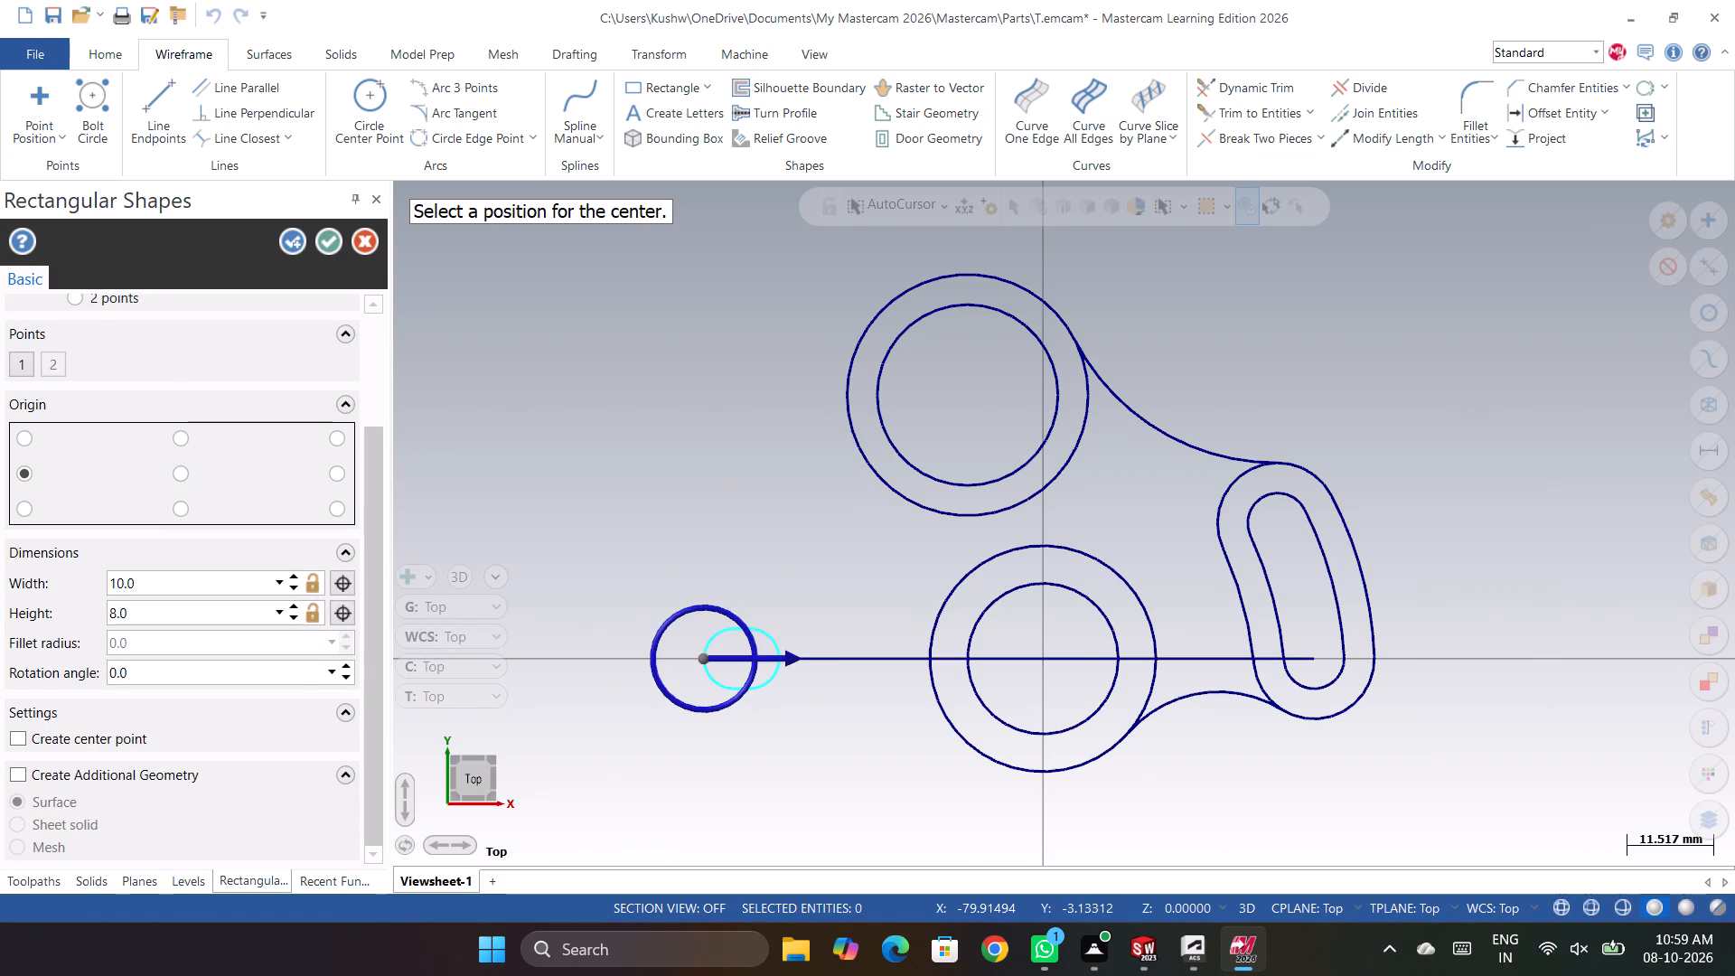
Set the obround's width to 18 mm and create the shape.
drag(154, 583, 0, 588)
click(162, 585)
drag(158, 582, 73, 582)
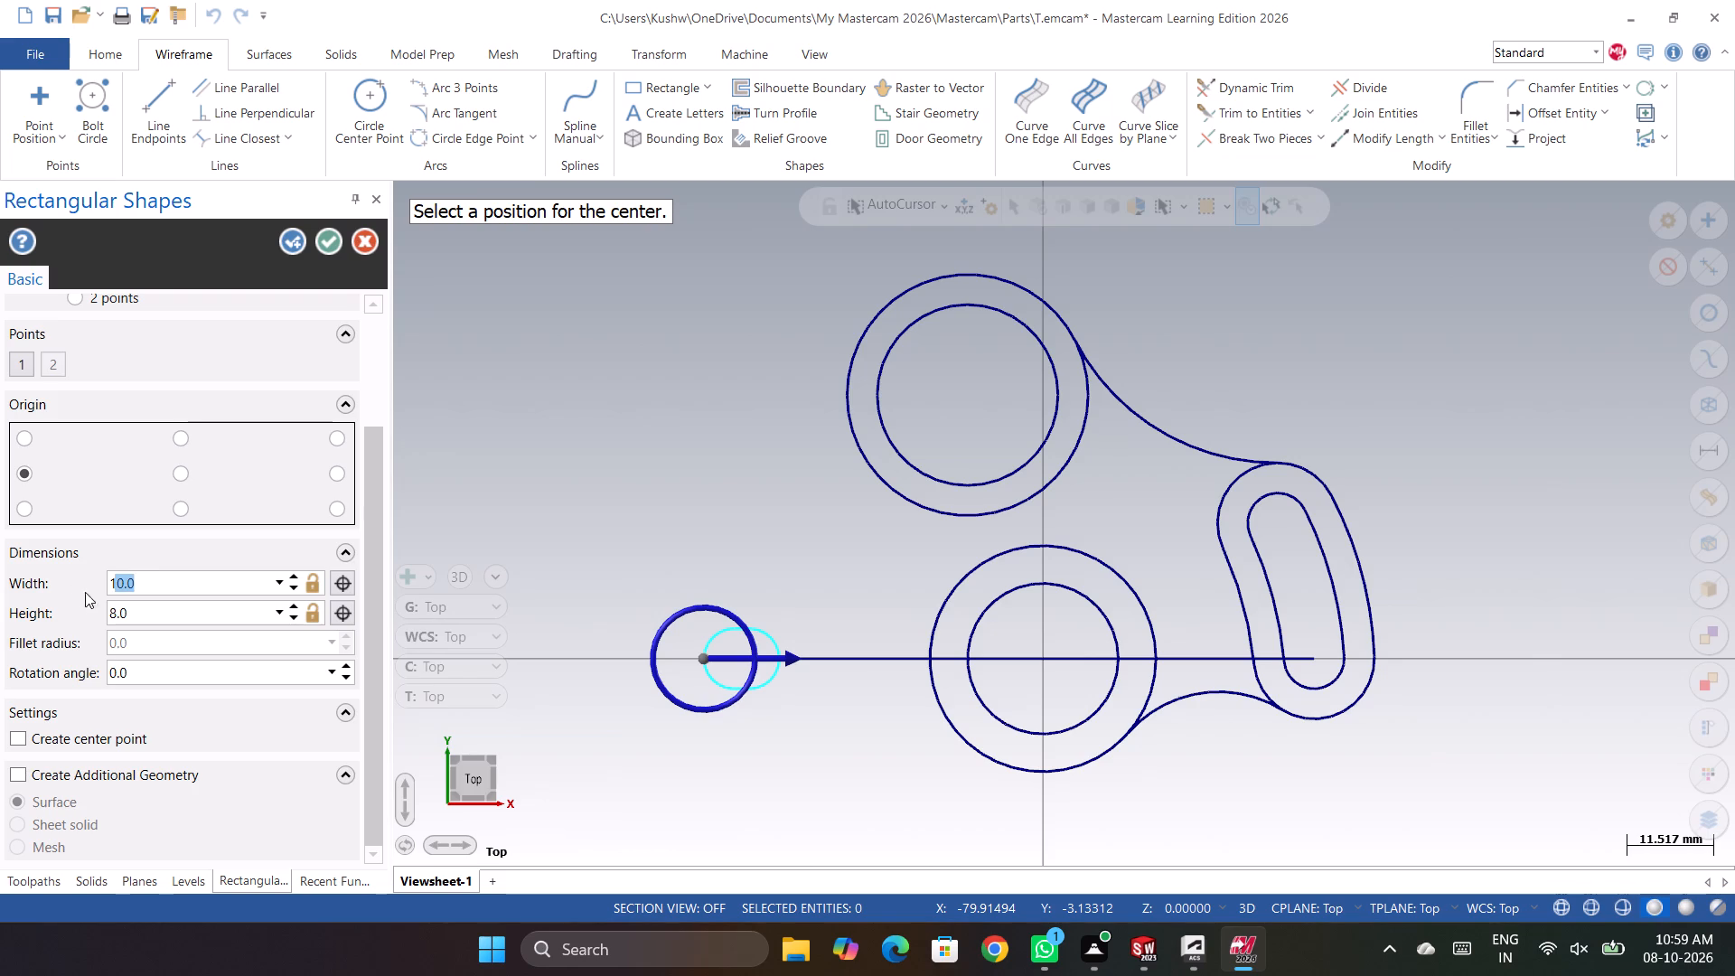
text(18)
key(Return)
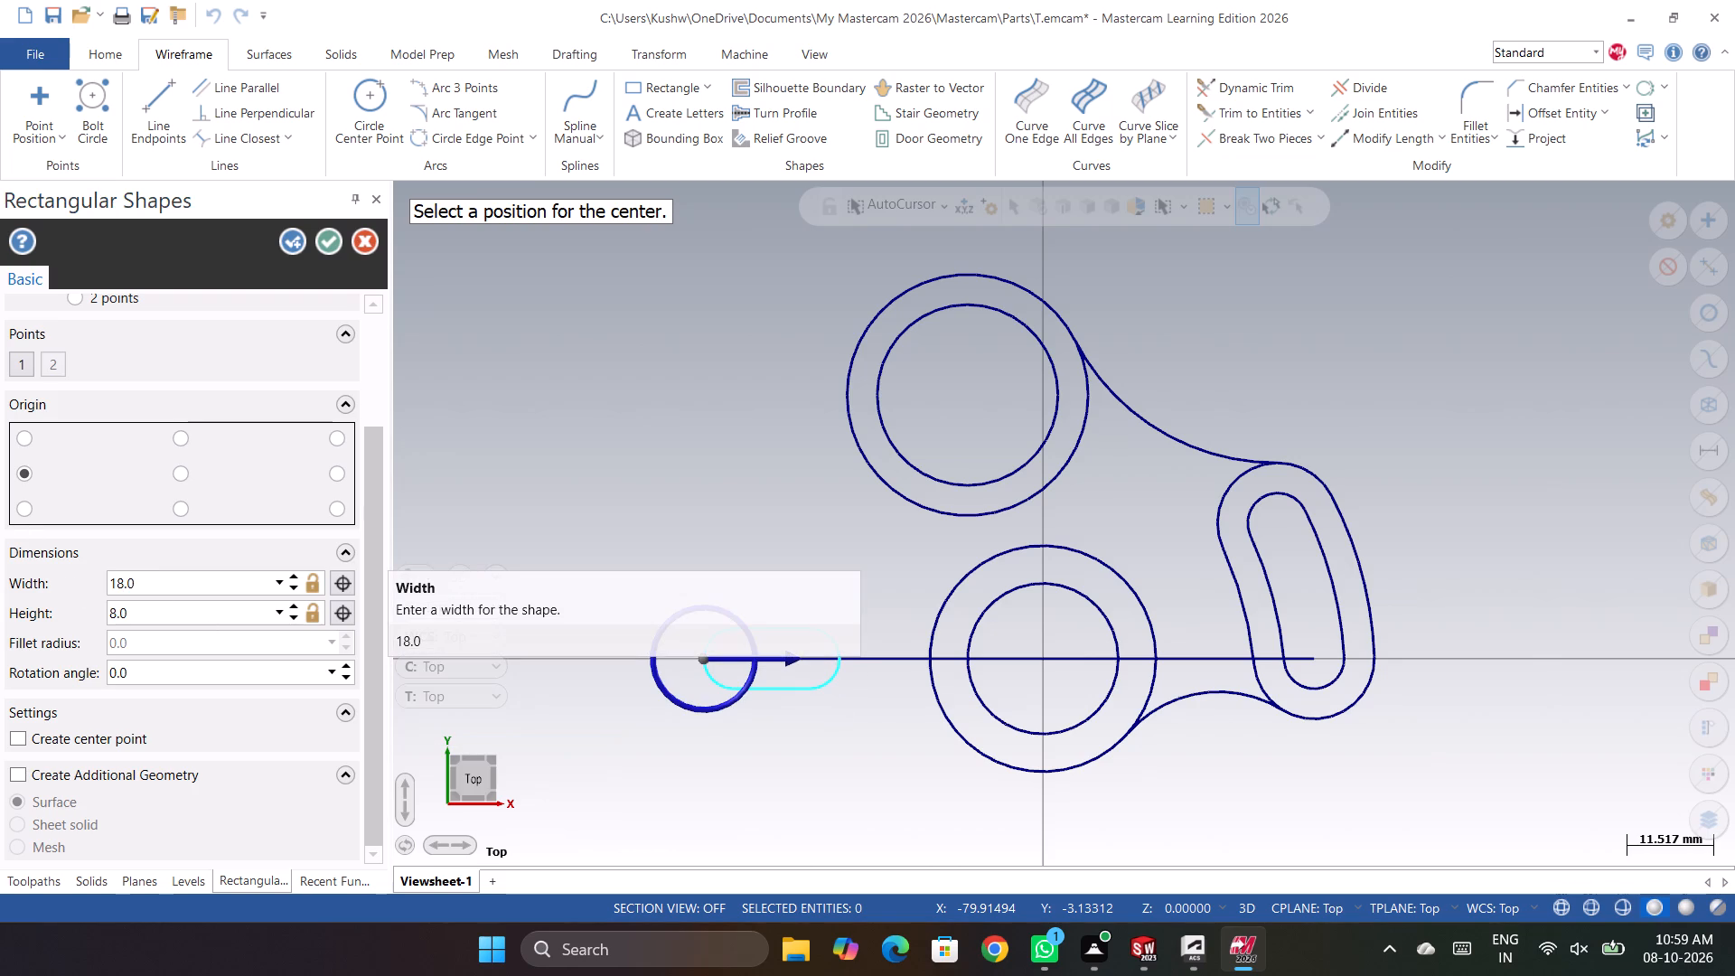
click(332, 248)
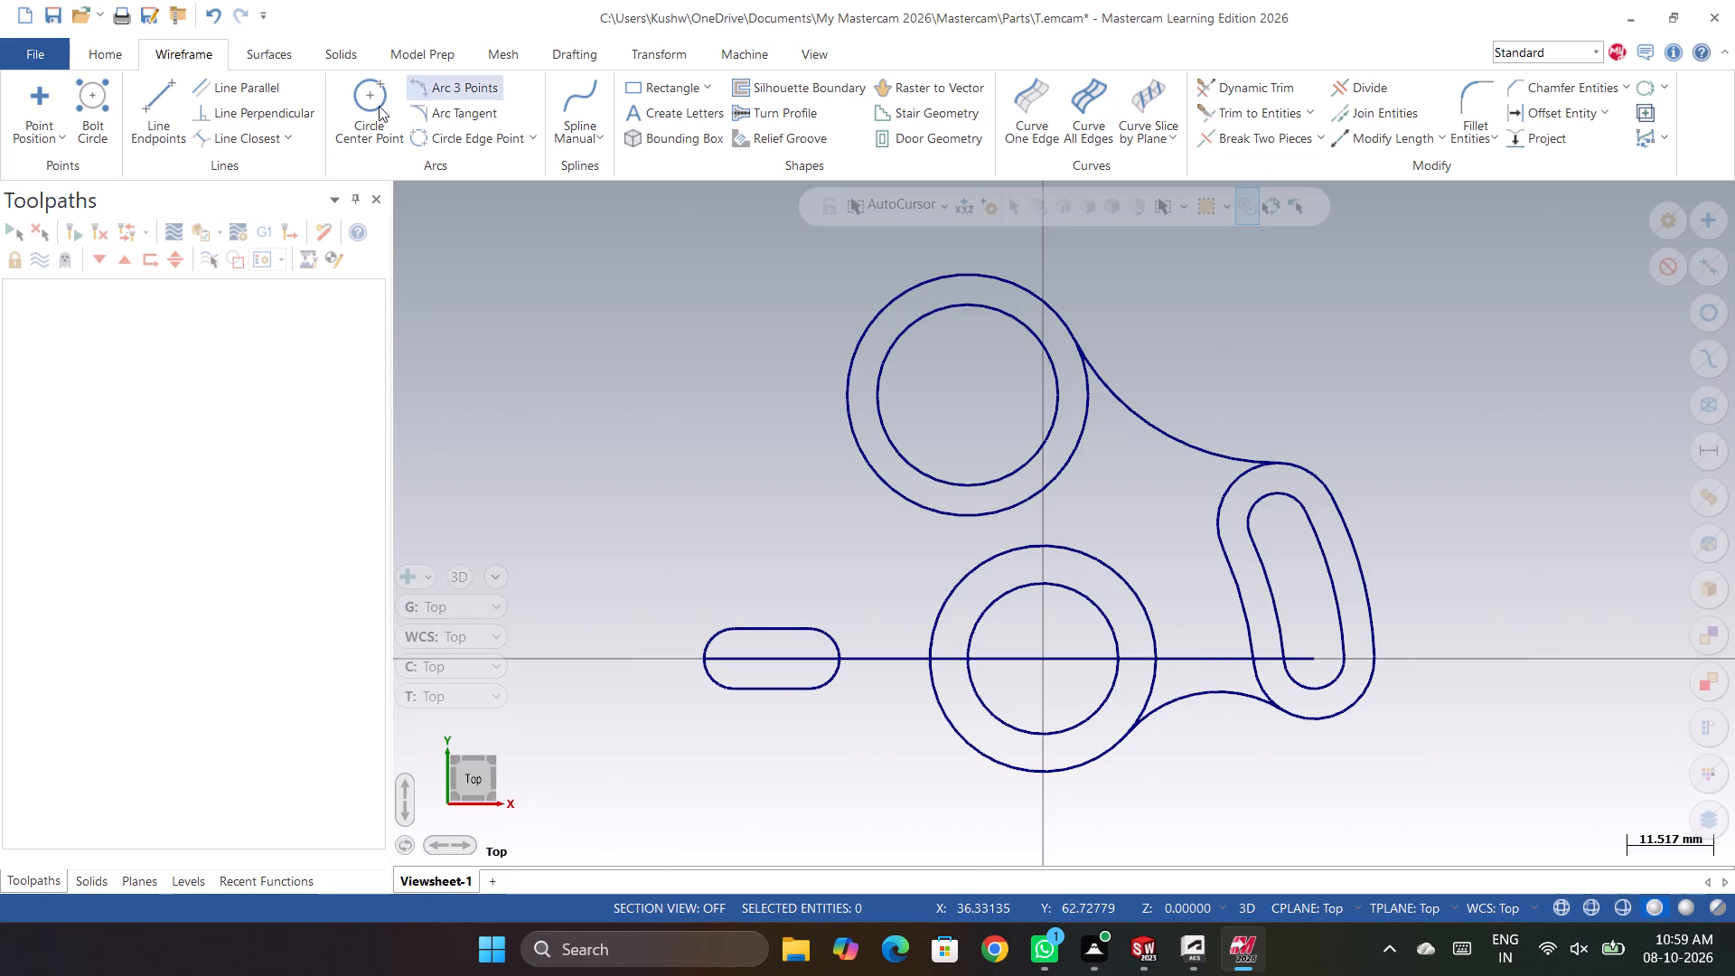
Set up a second obround with a centre origin, 26 mm wide and 16 mm high.
click(710, 90)
click(696, 144)
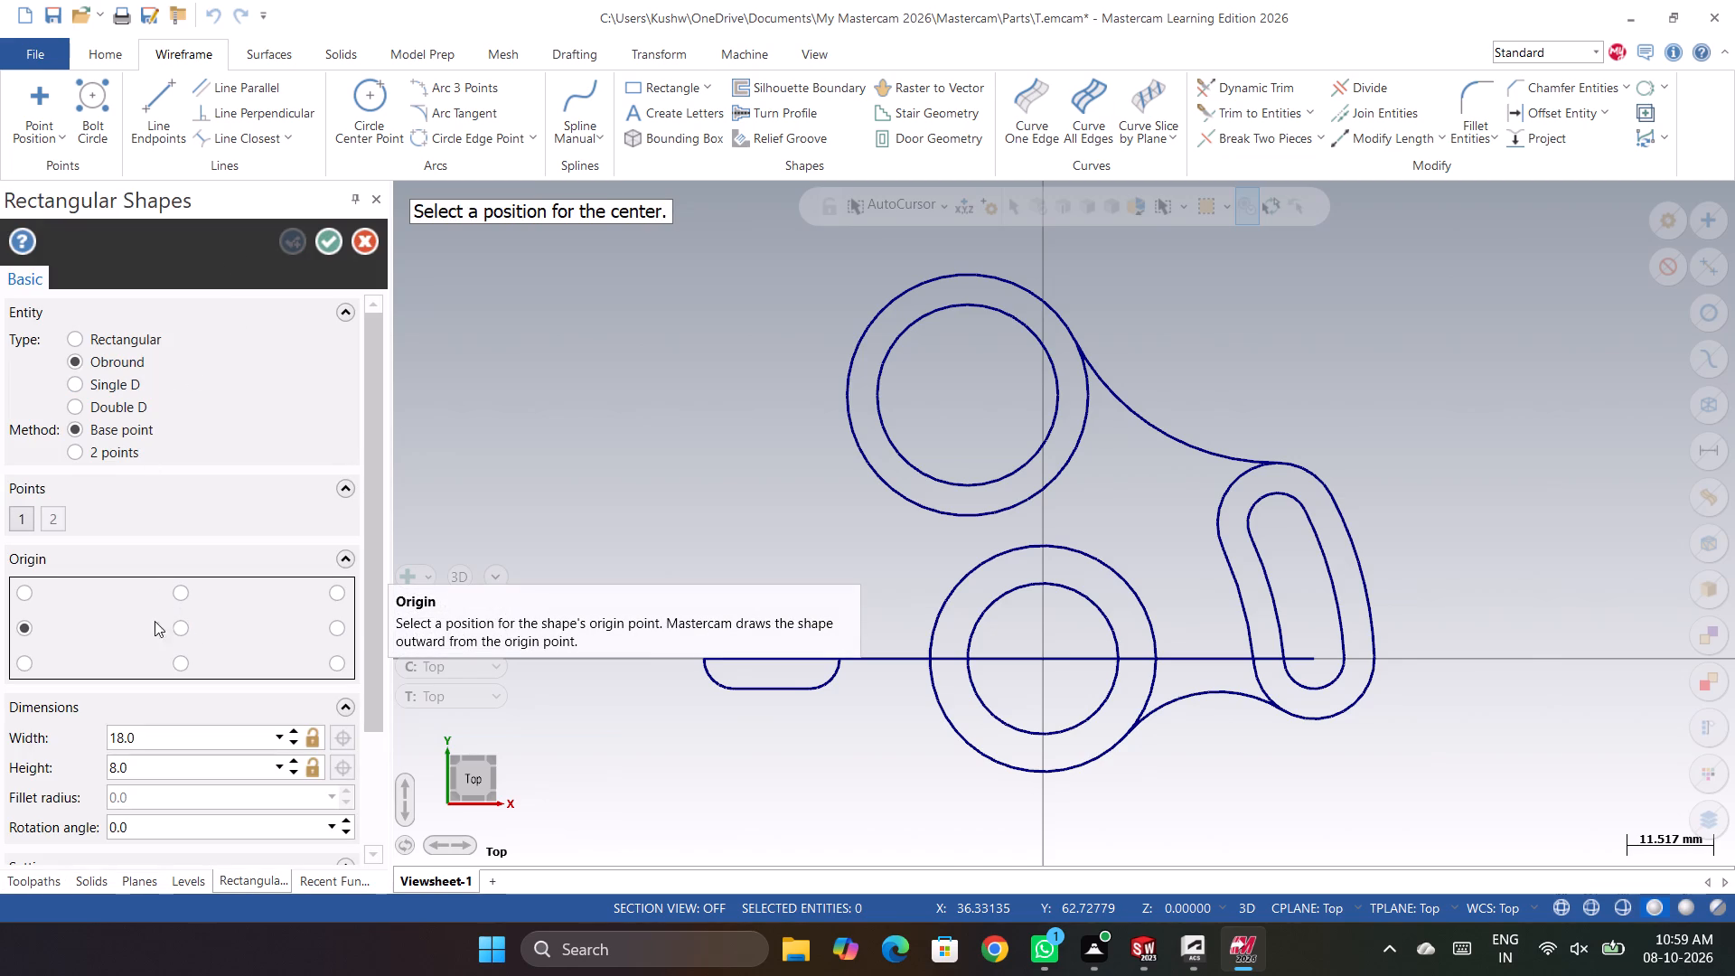
click(184, 625)
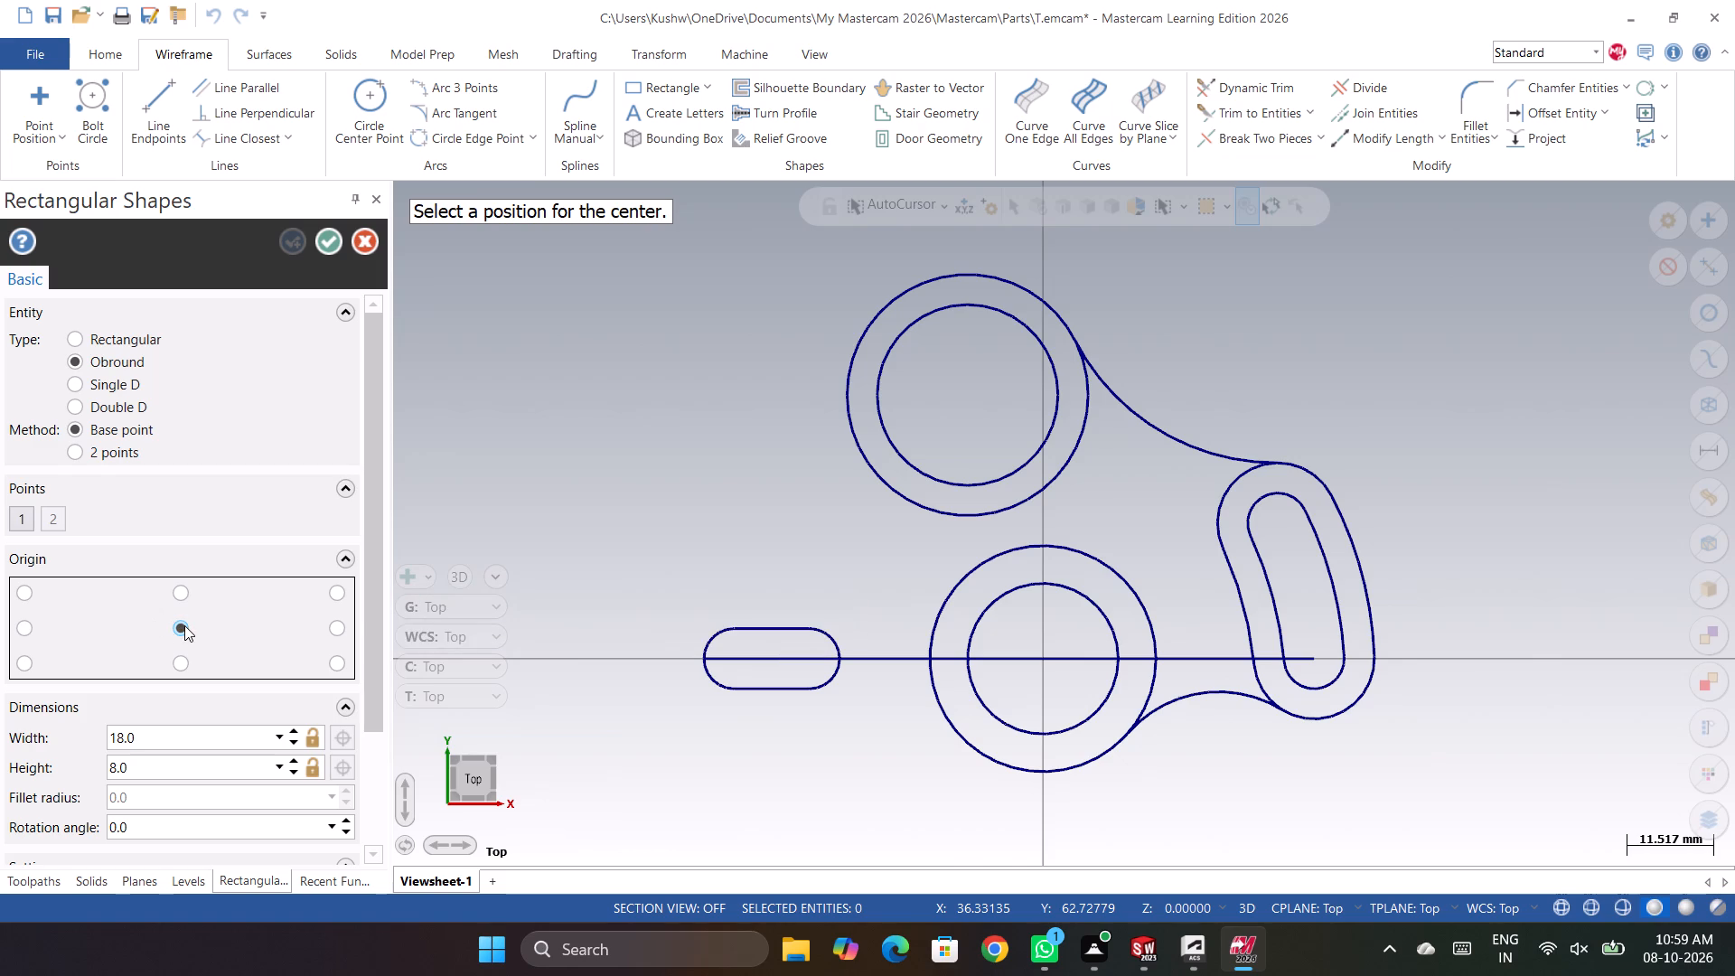
drag(175, 739, 40, 755)
click(155, 737)
drag(155, 737, 102, 739)
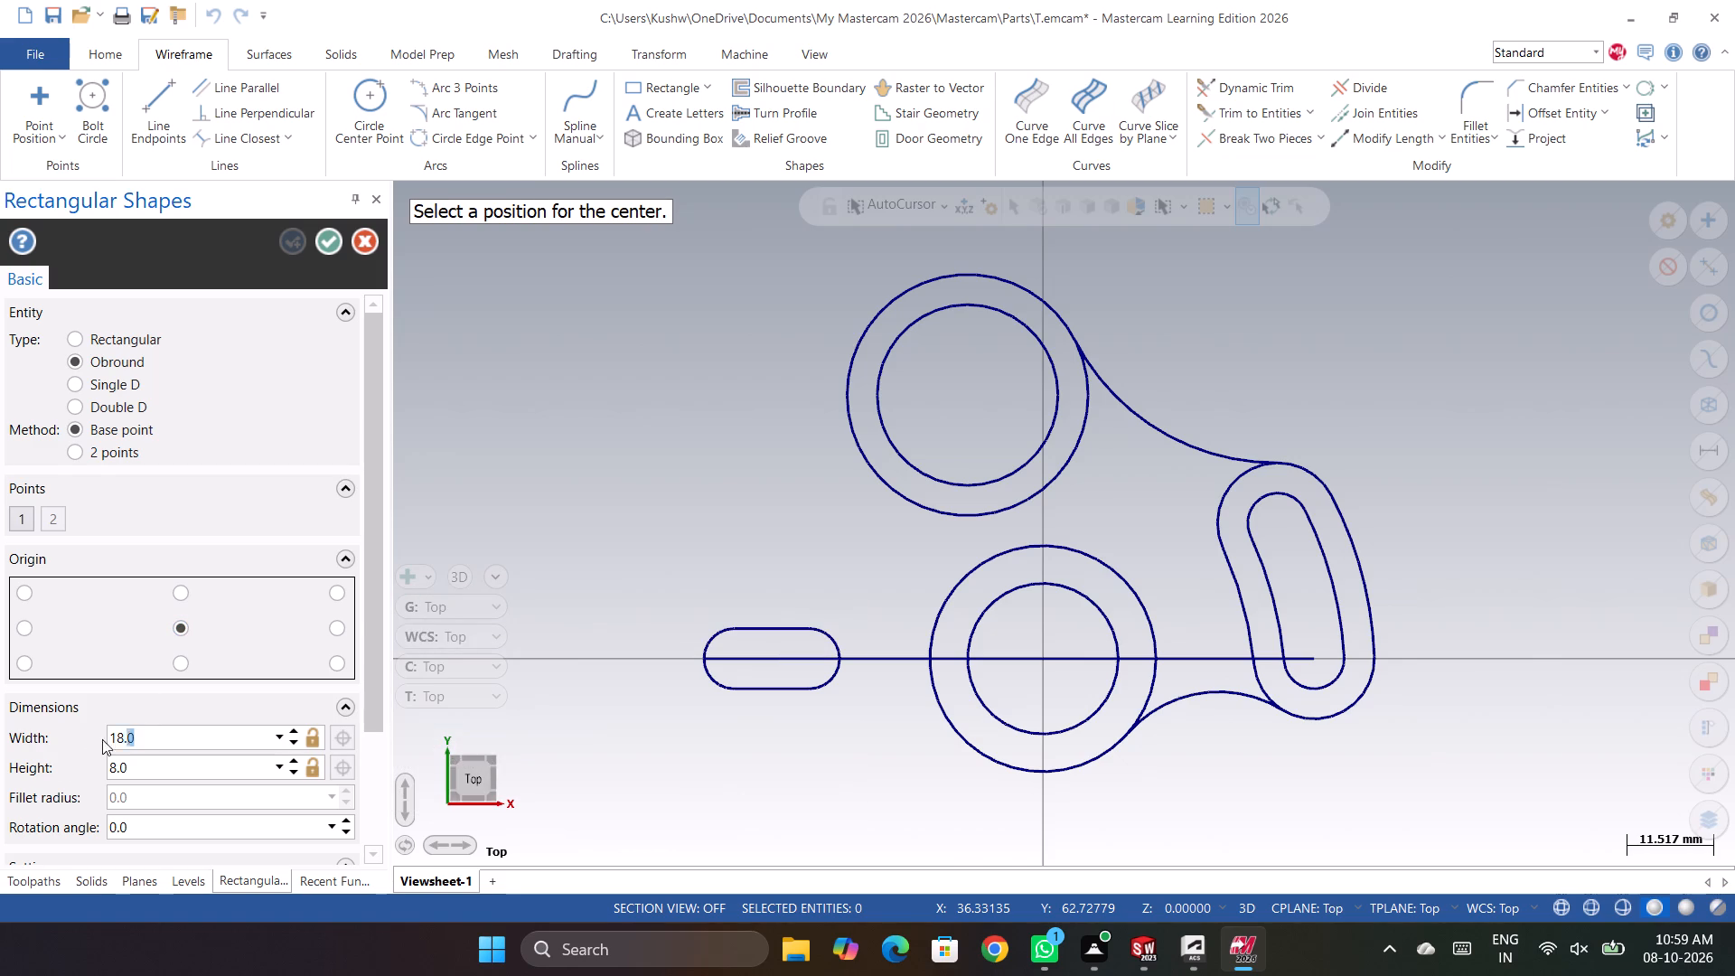
drag(102, 739, 91, 738)
click(182, 772)
text(16)
key(Return)
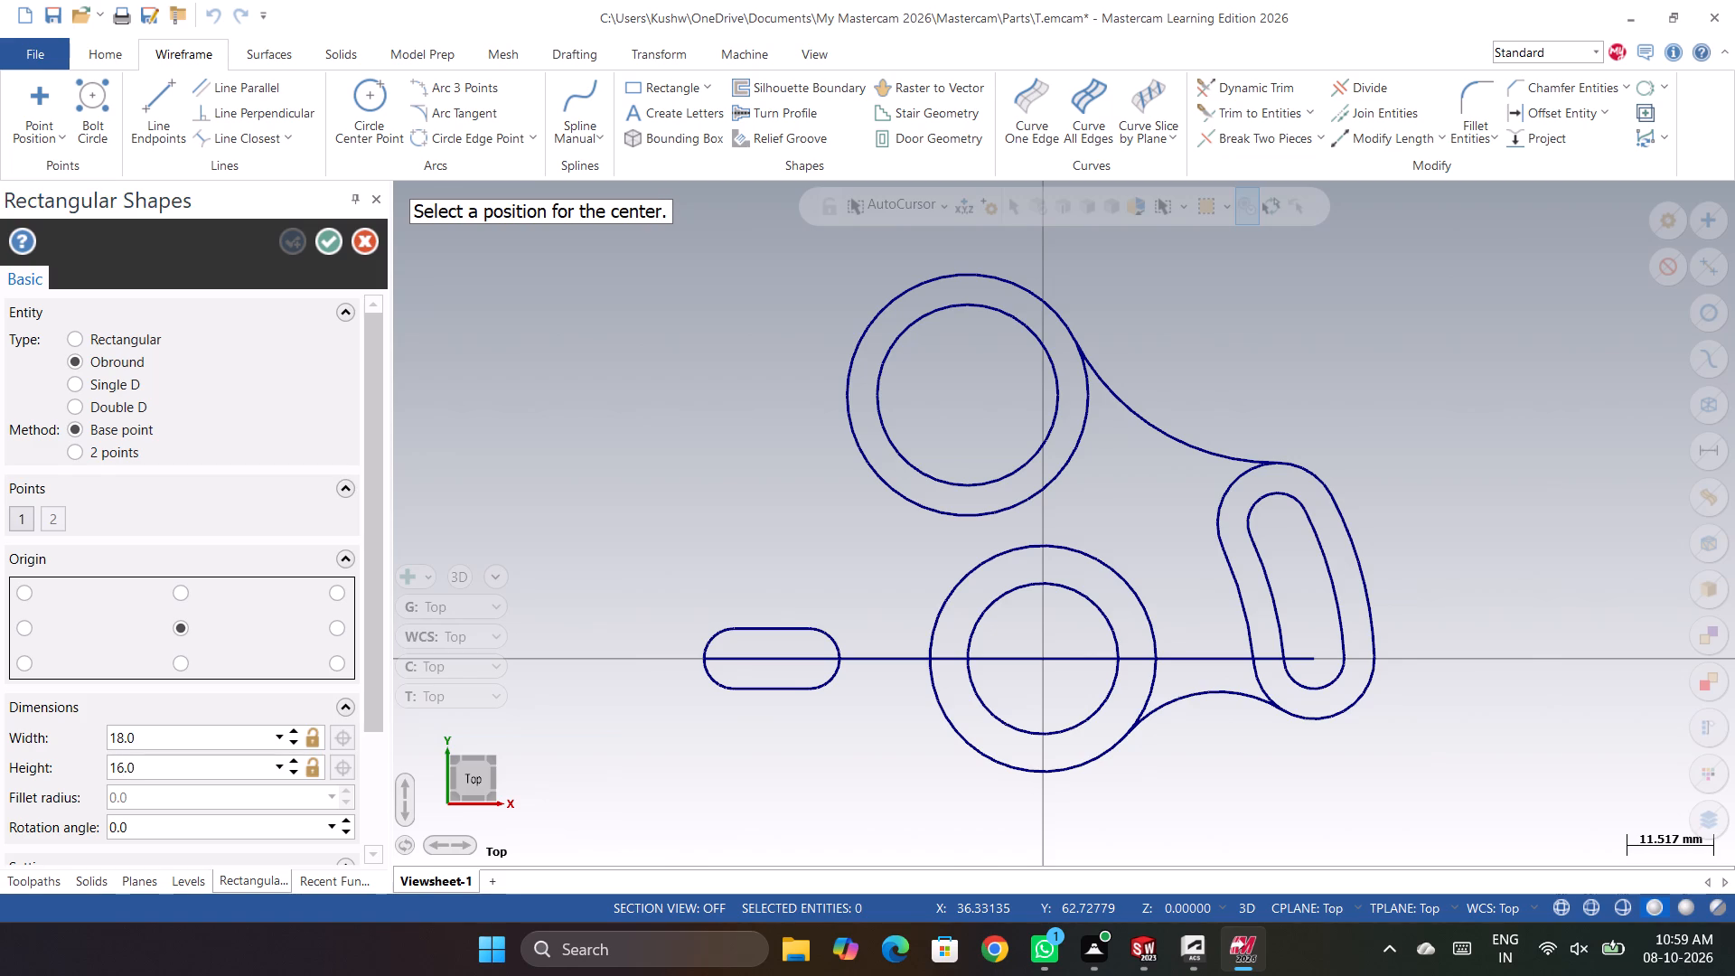
click(190, 744)
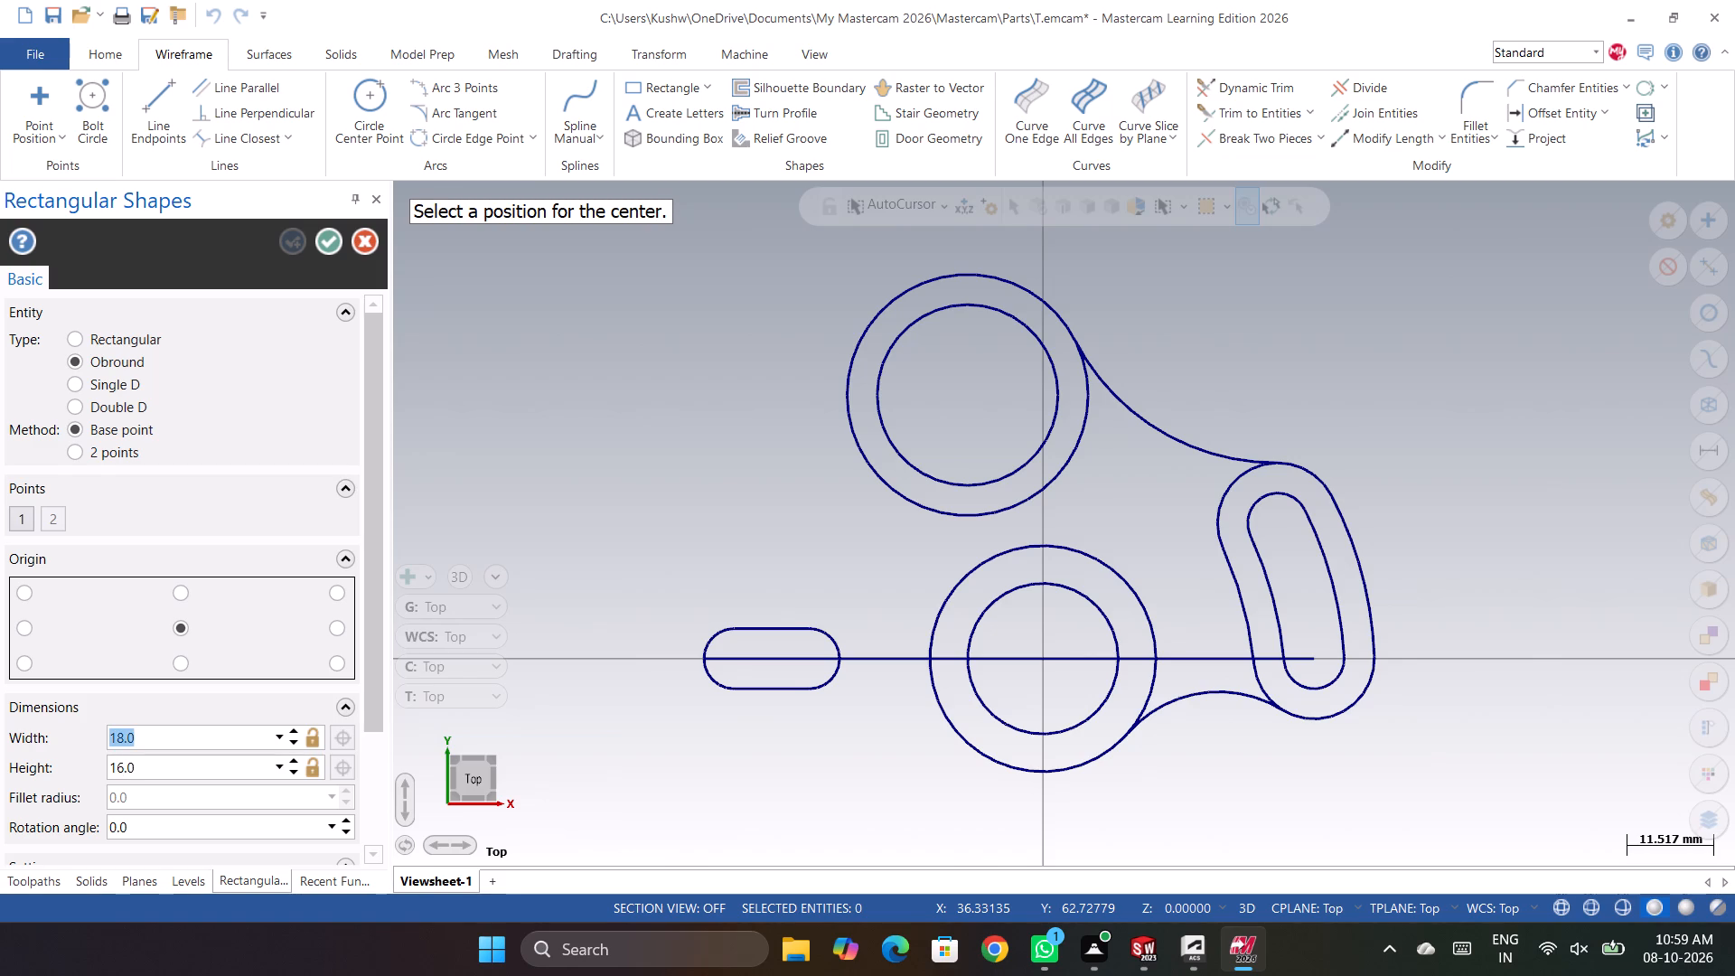
key(1)
click(144, 739)
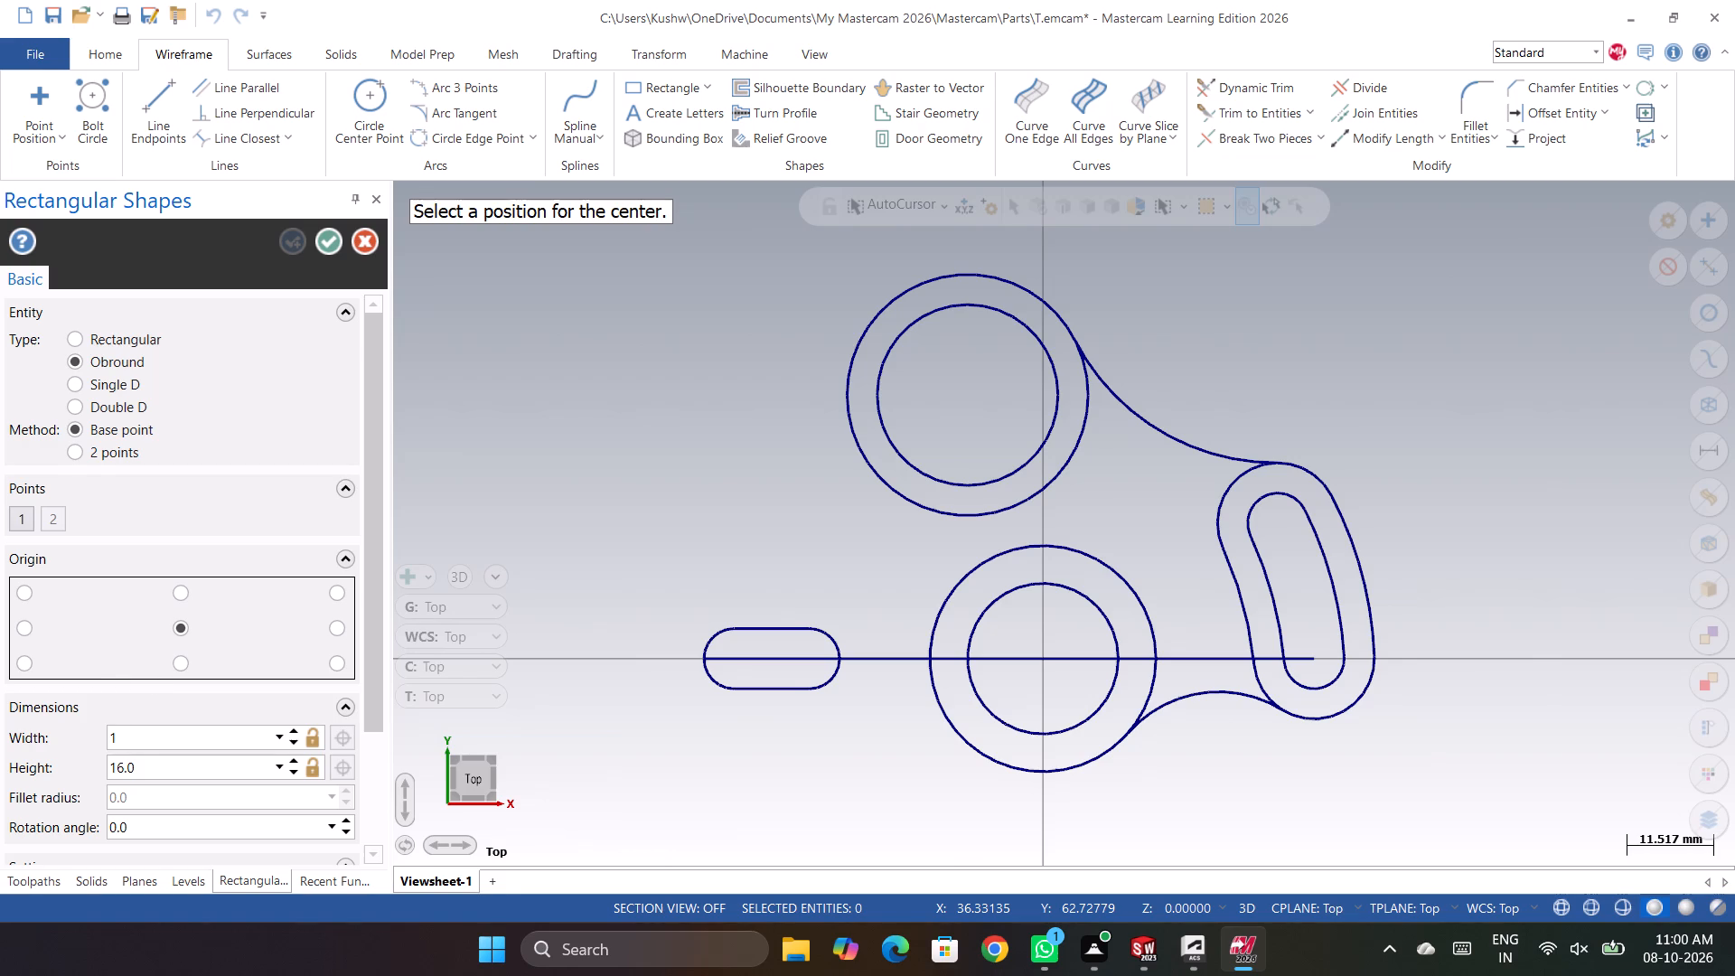
key(BackSpace)
text(26)
key(Return)
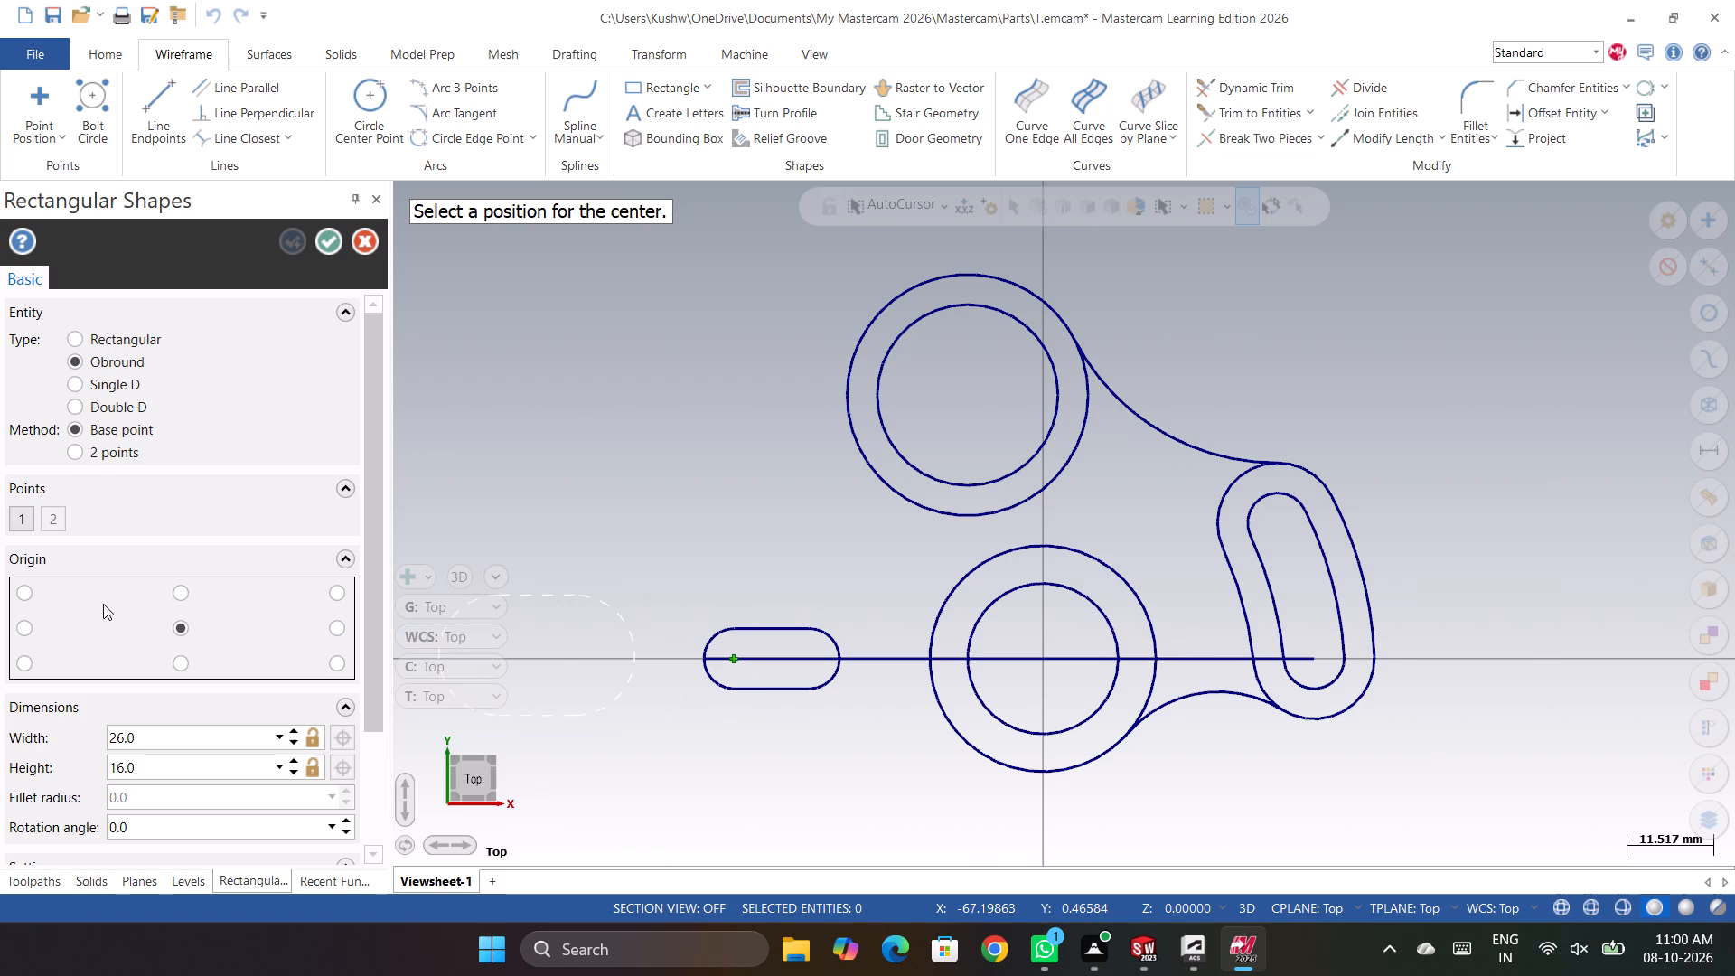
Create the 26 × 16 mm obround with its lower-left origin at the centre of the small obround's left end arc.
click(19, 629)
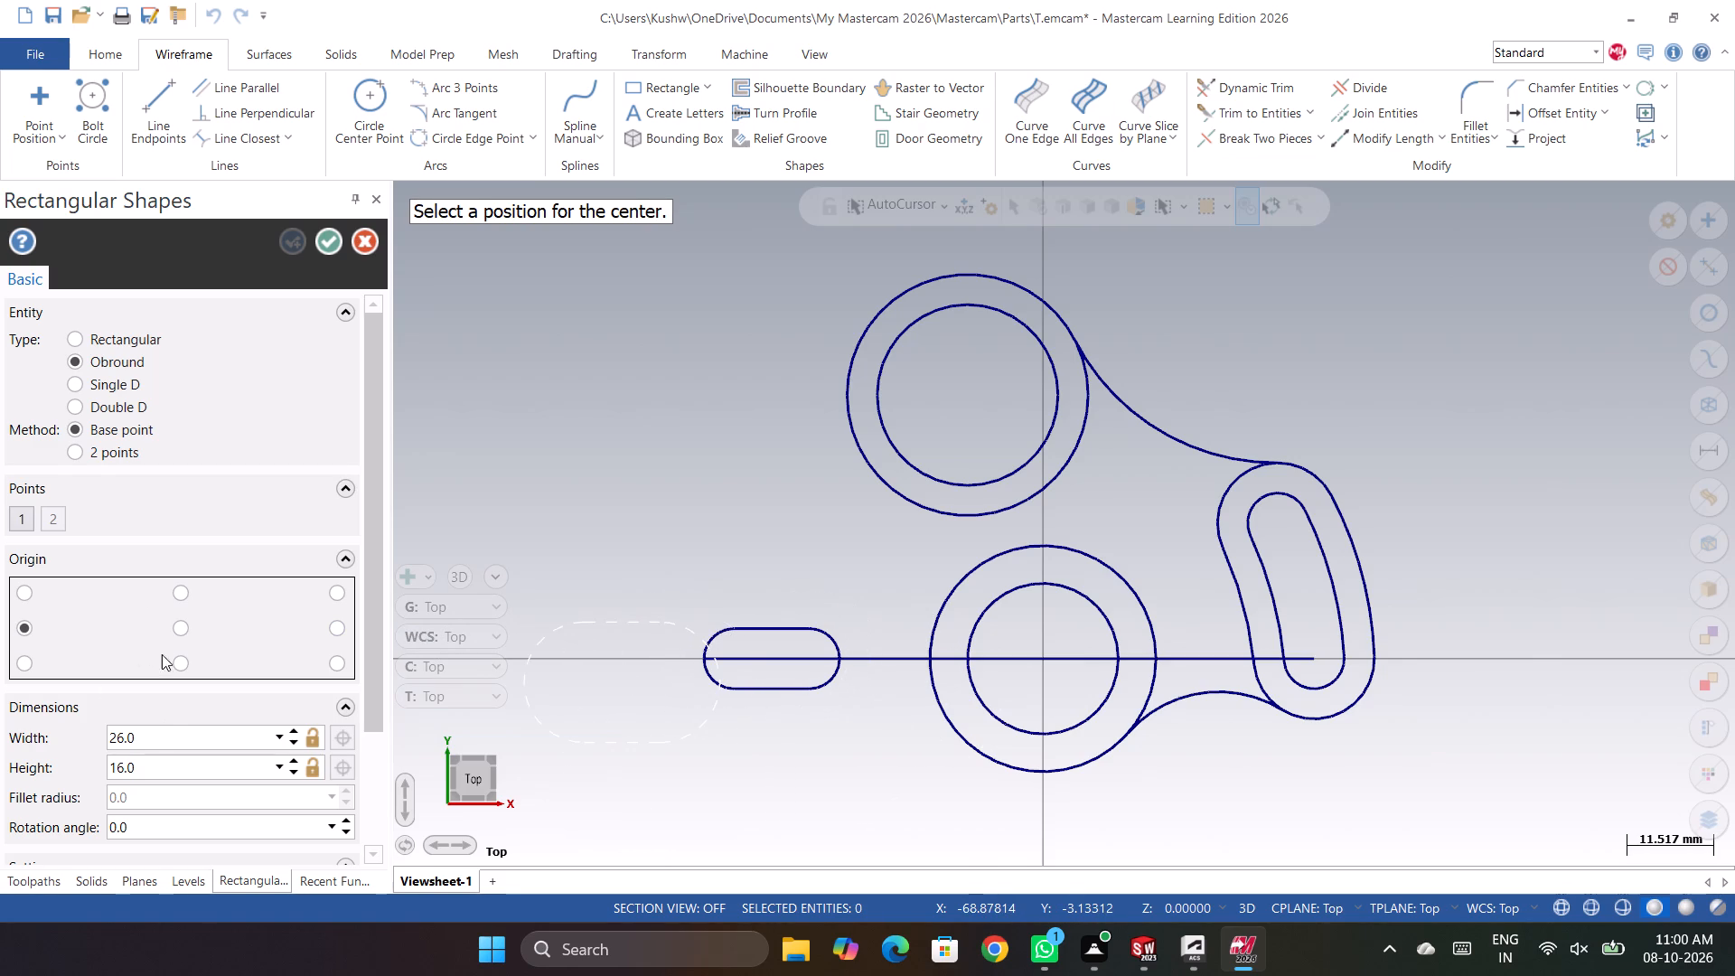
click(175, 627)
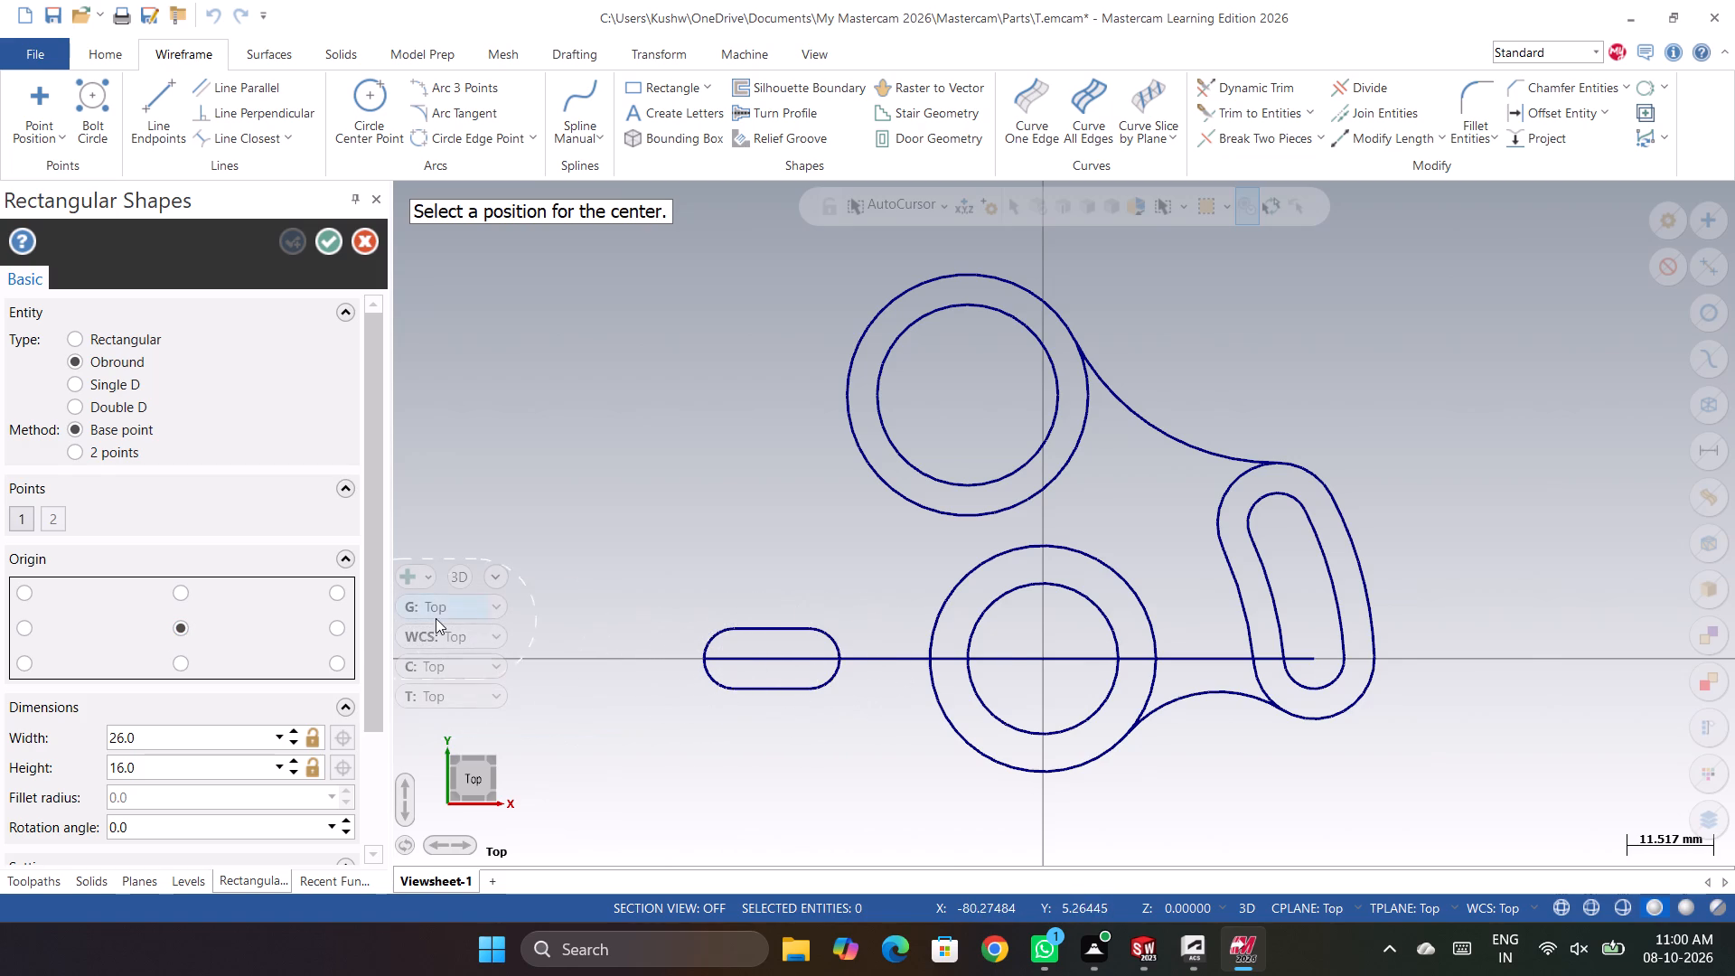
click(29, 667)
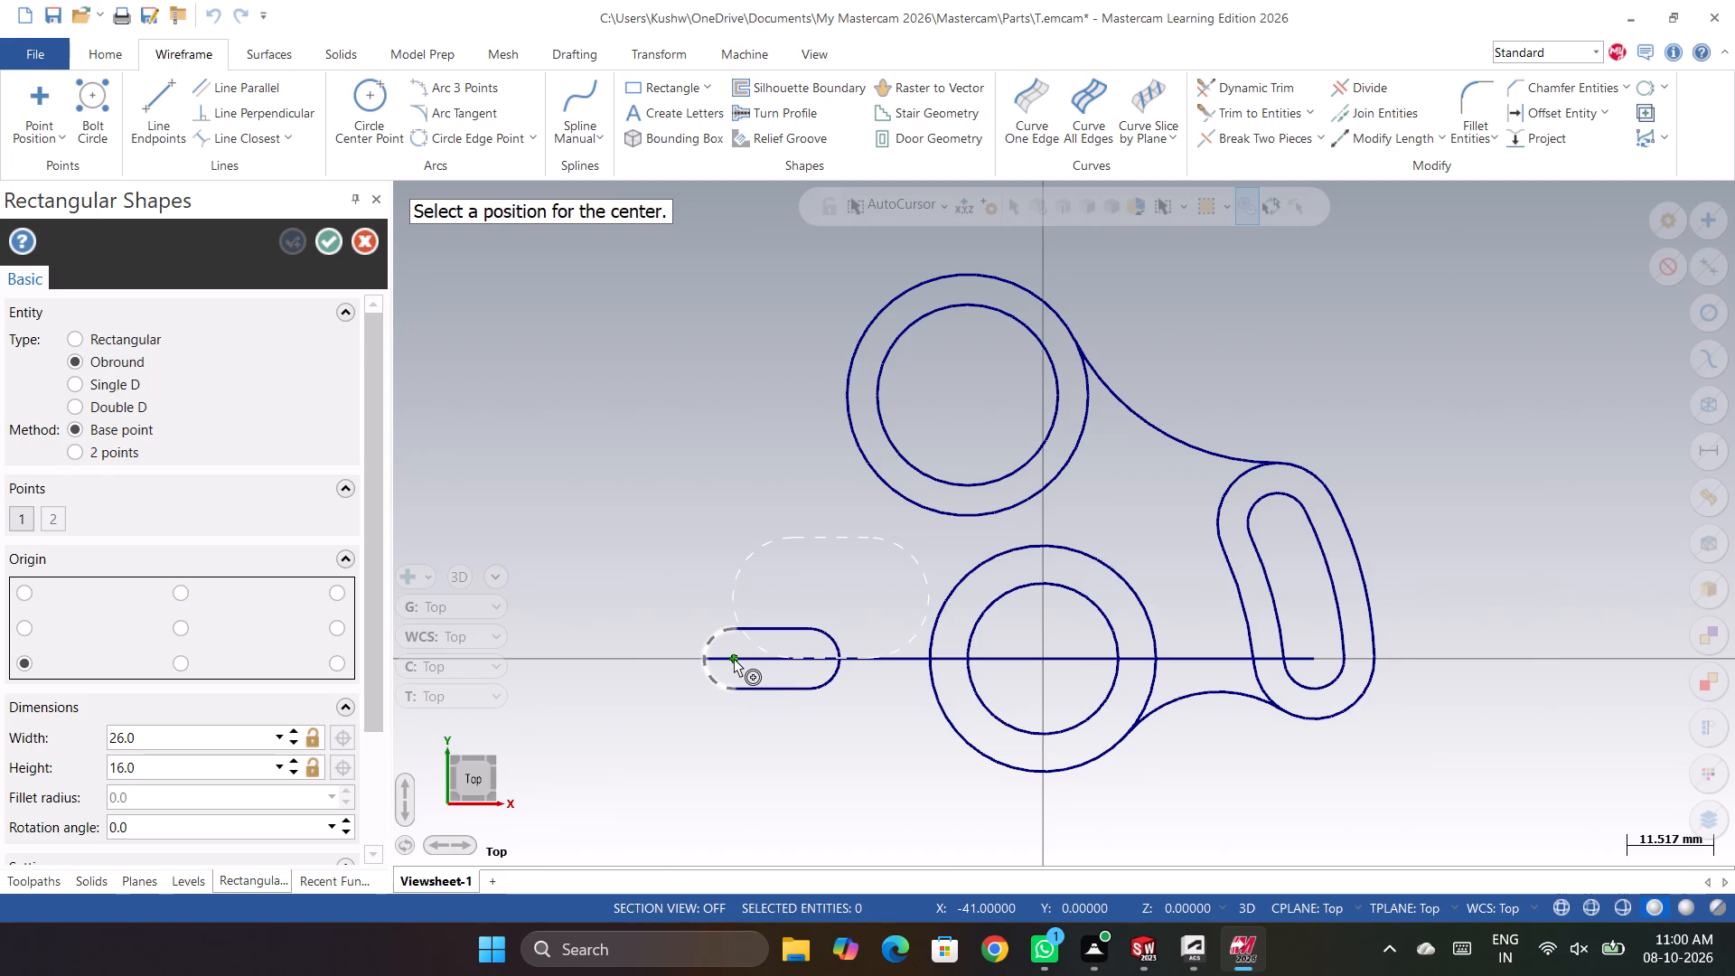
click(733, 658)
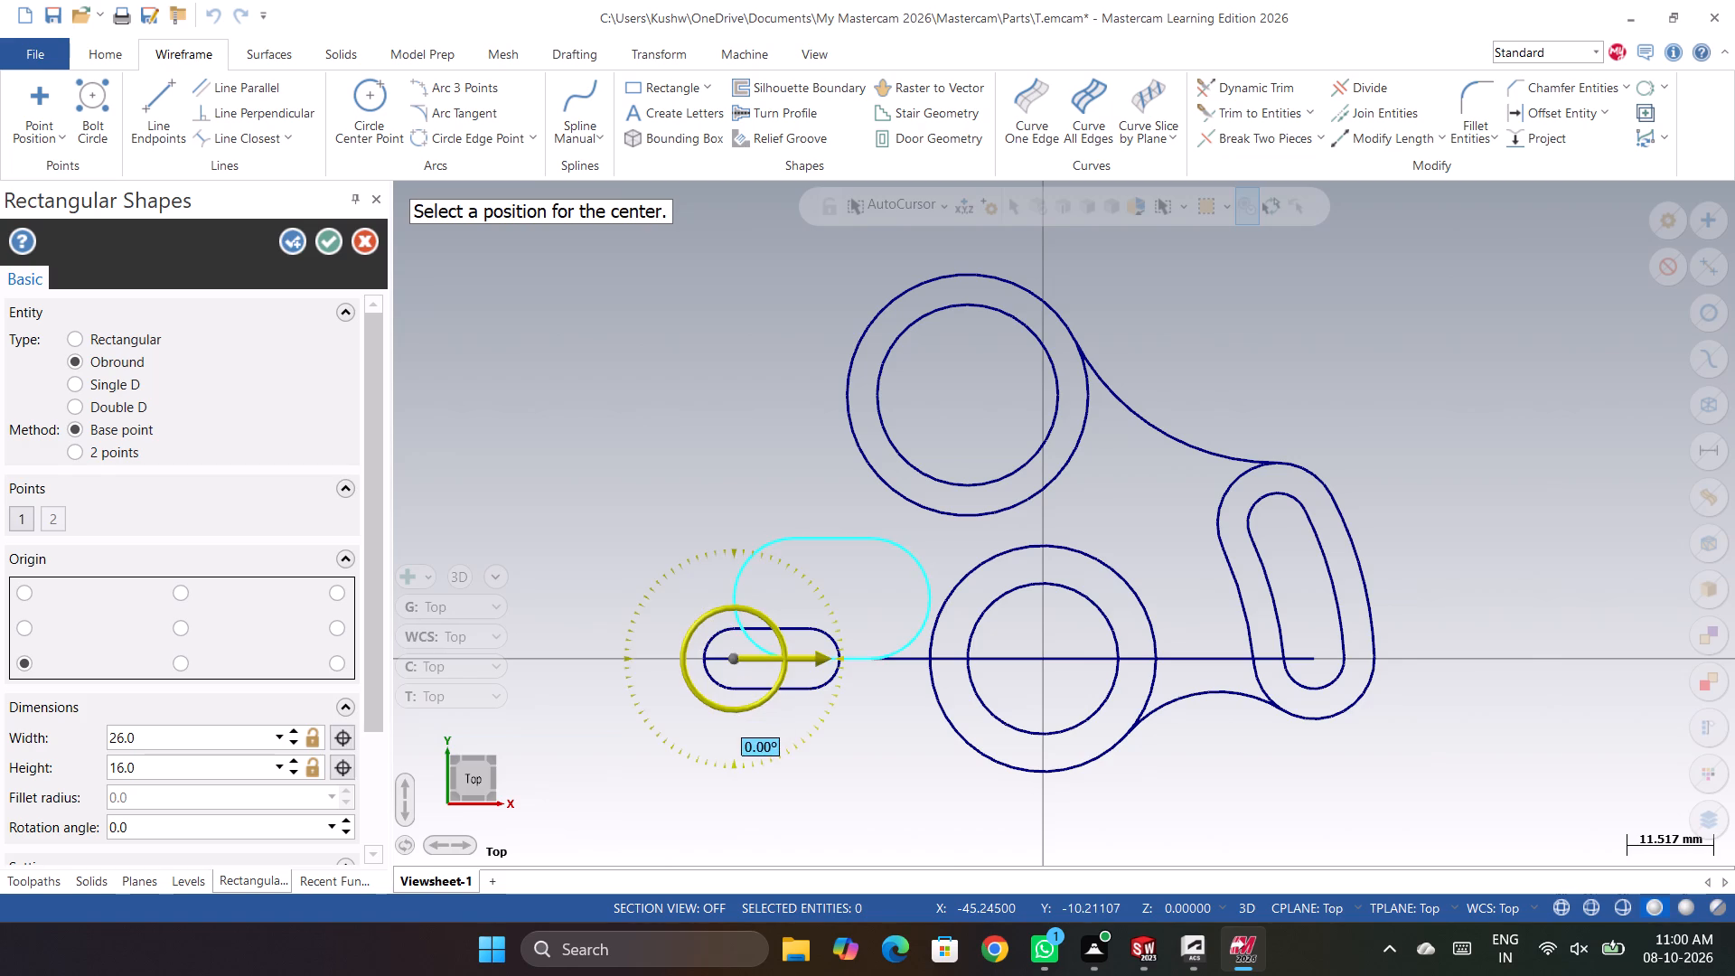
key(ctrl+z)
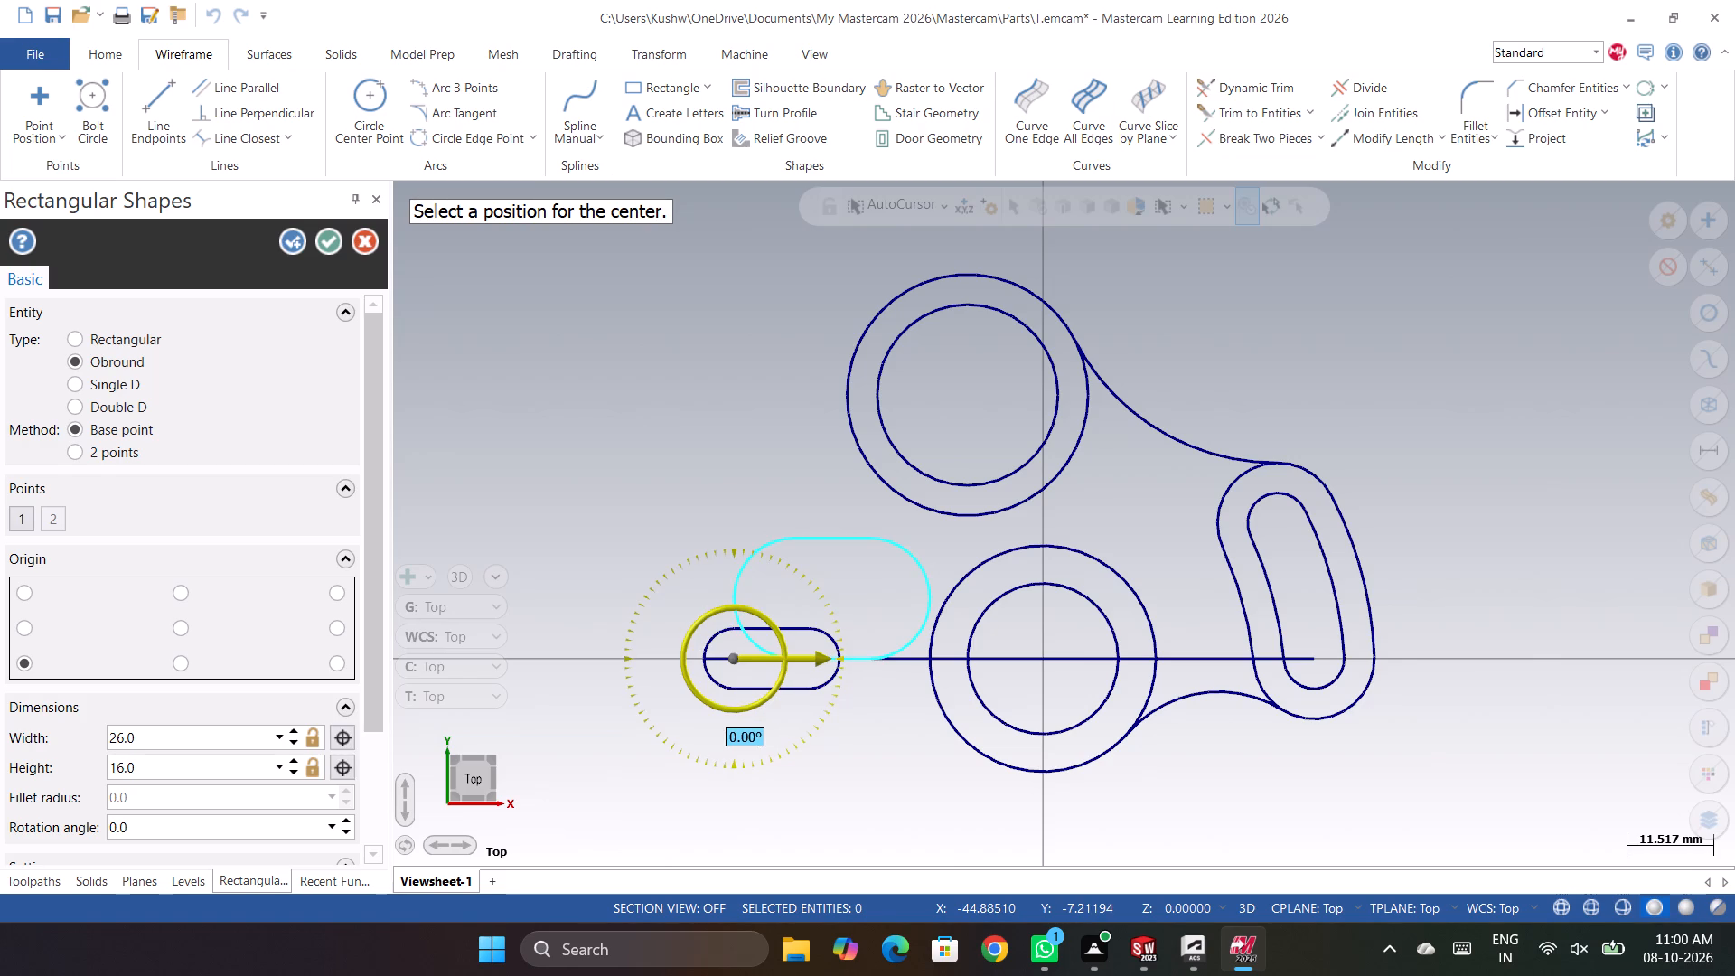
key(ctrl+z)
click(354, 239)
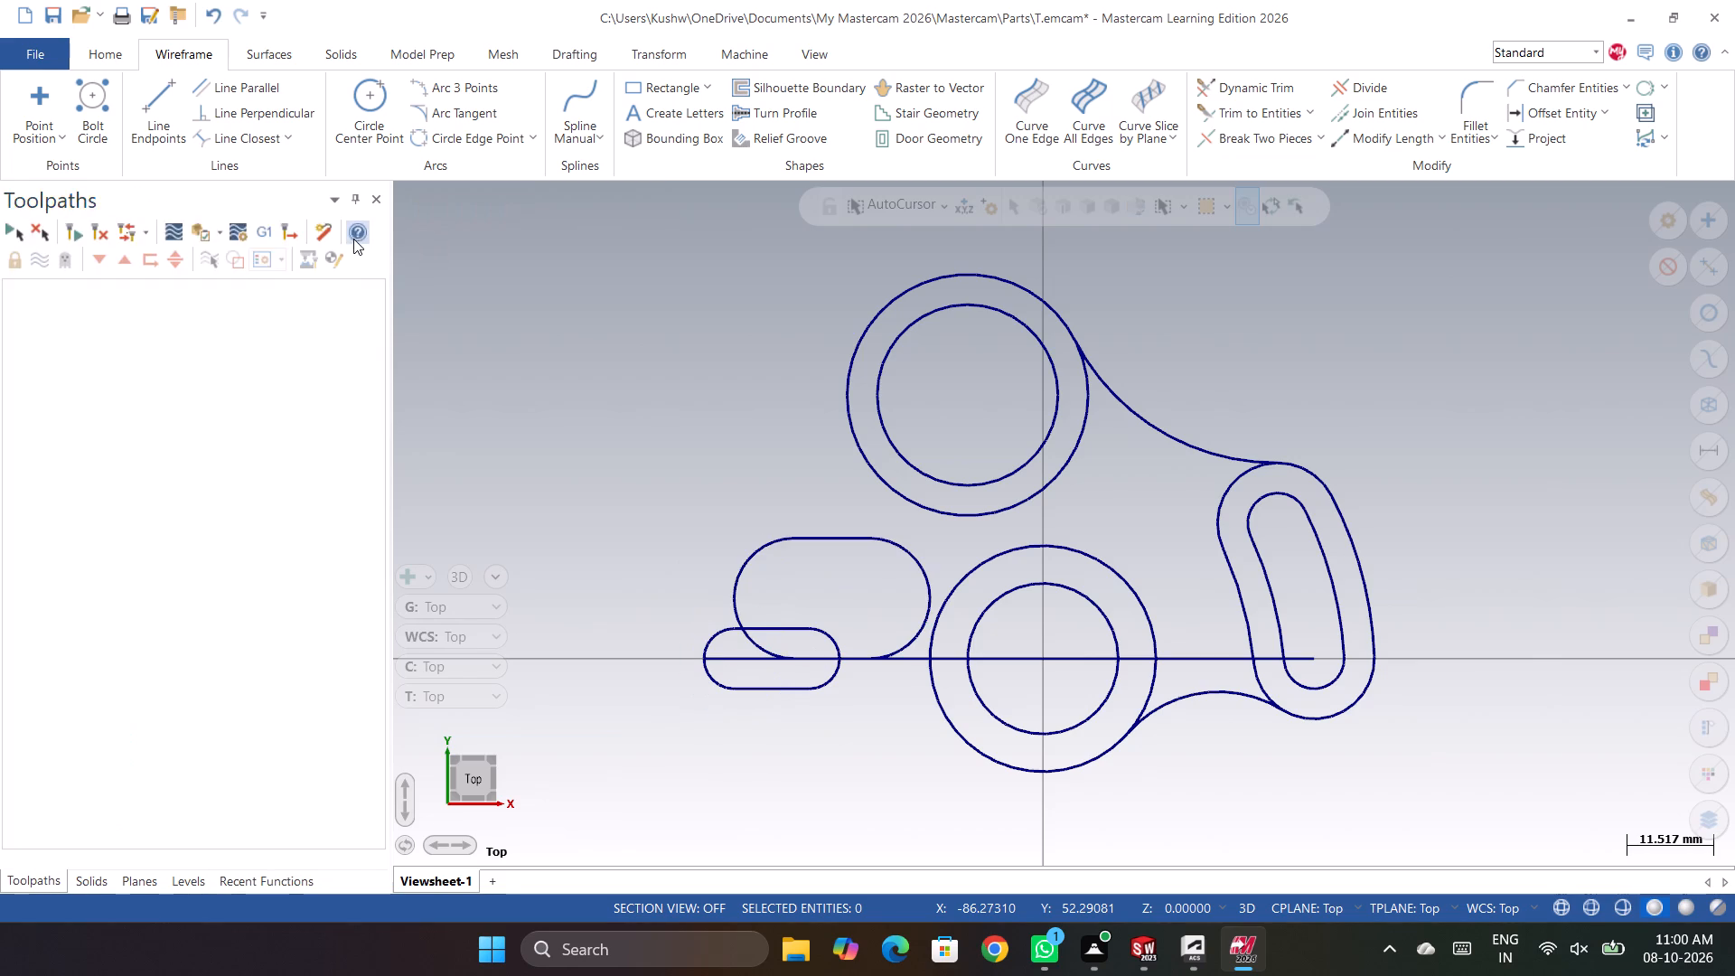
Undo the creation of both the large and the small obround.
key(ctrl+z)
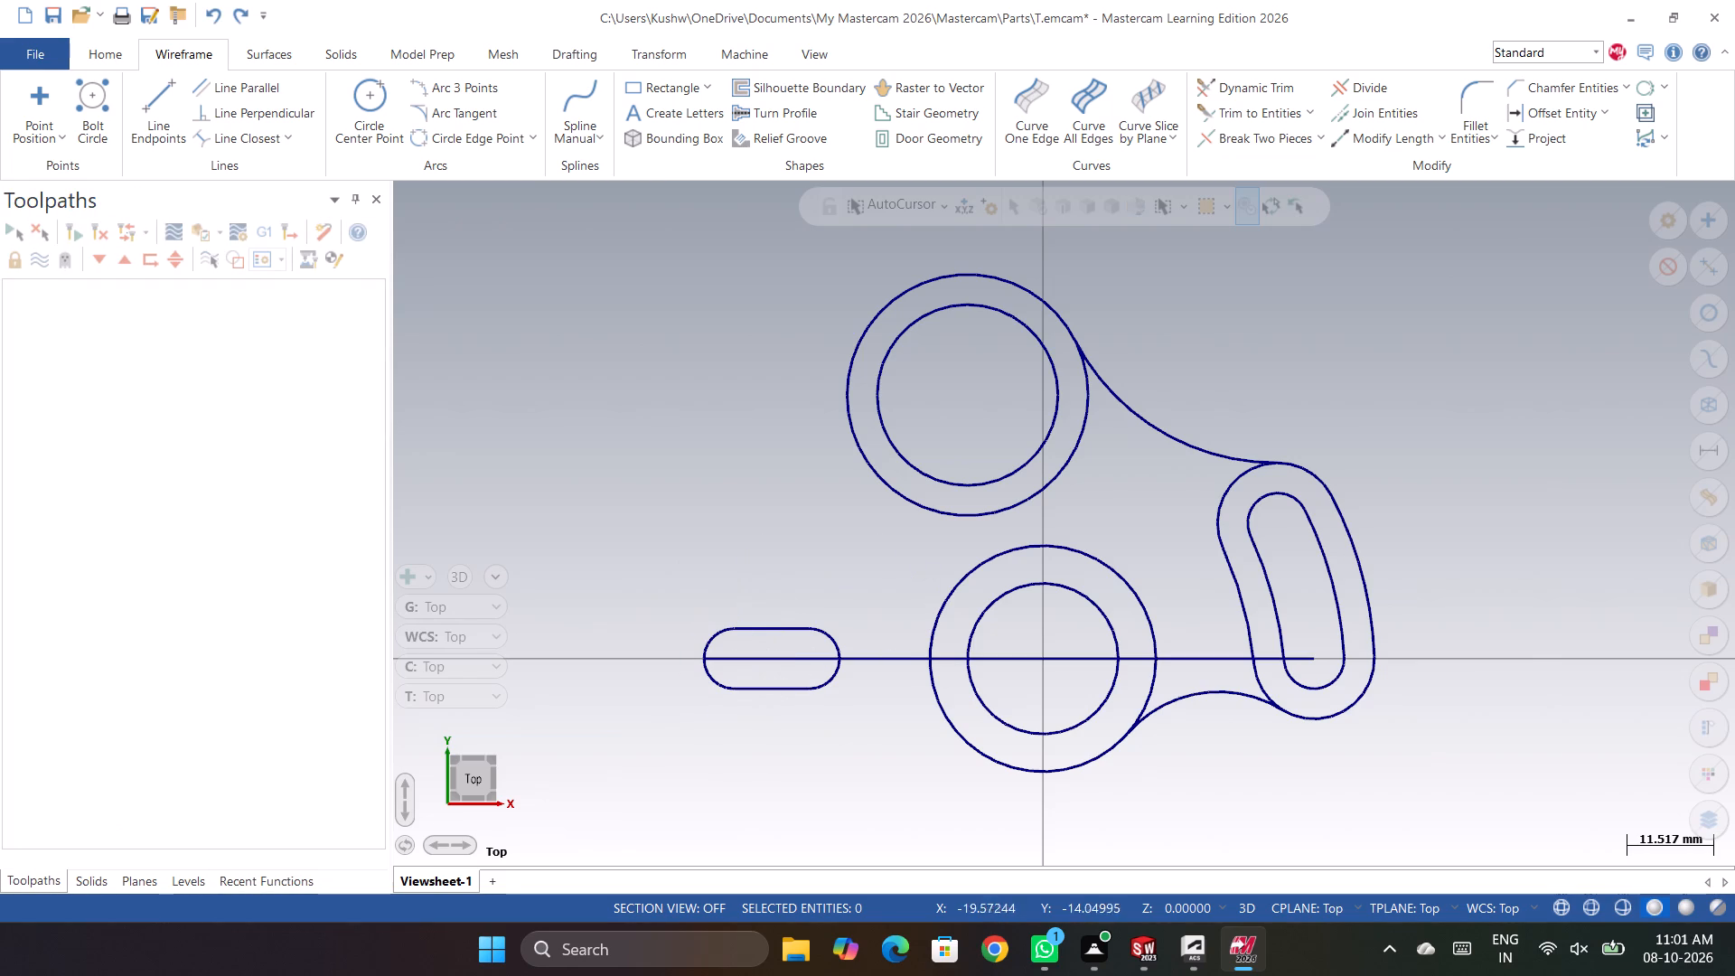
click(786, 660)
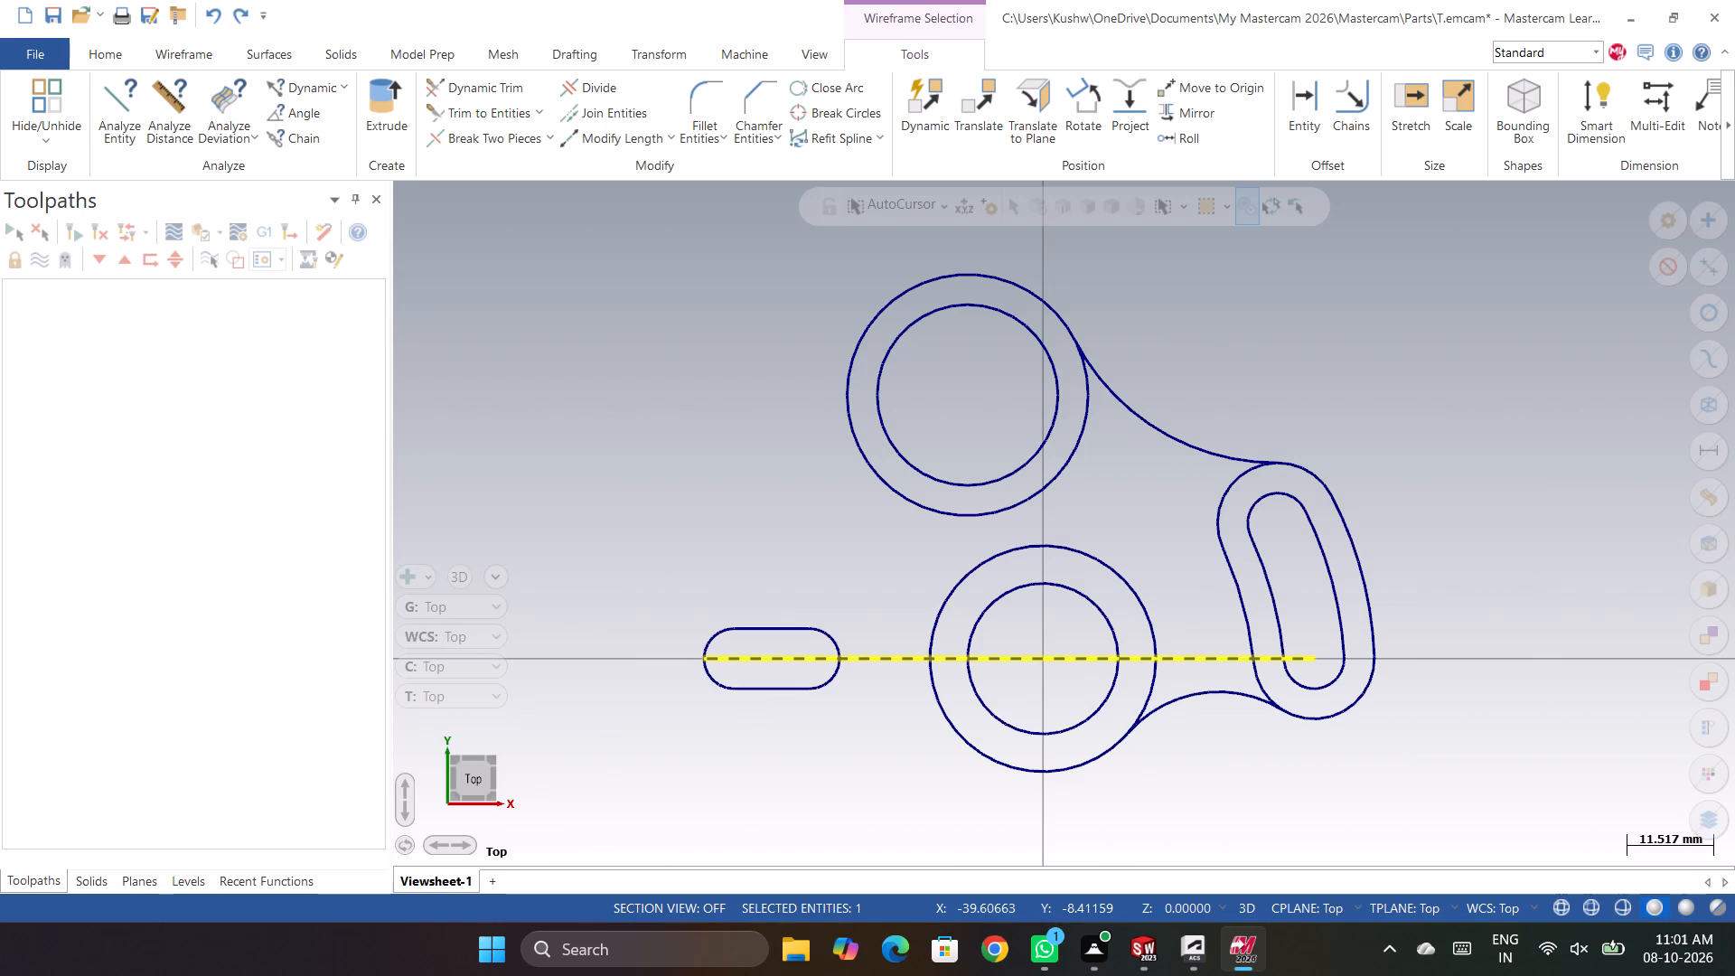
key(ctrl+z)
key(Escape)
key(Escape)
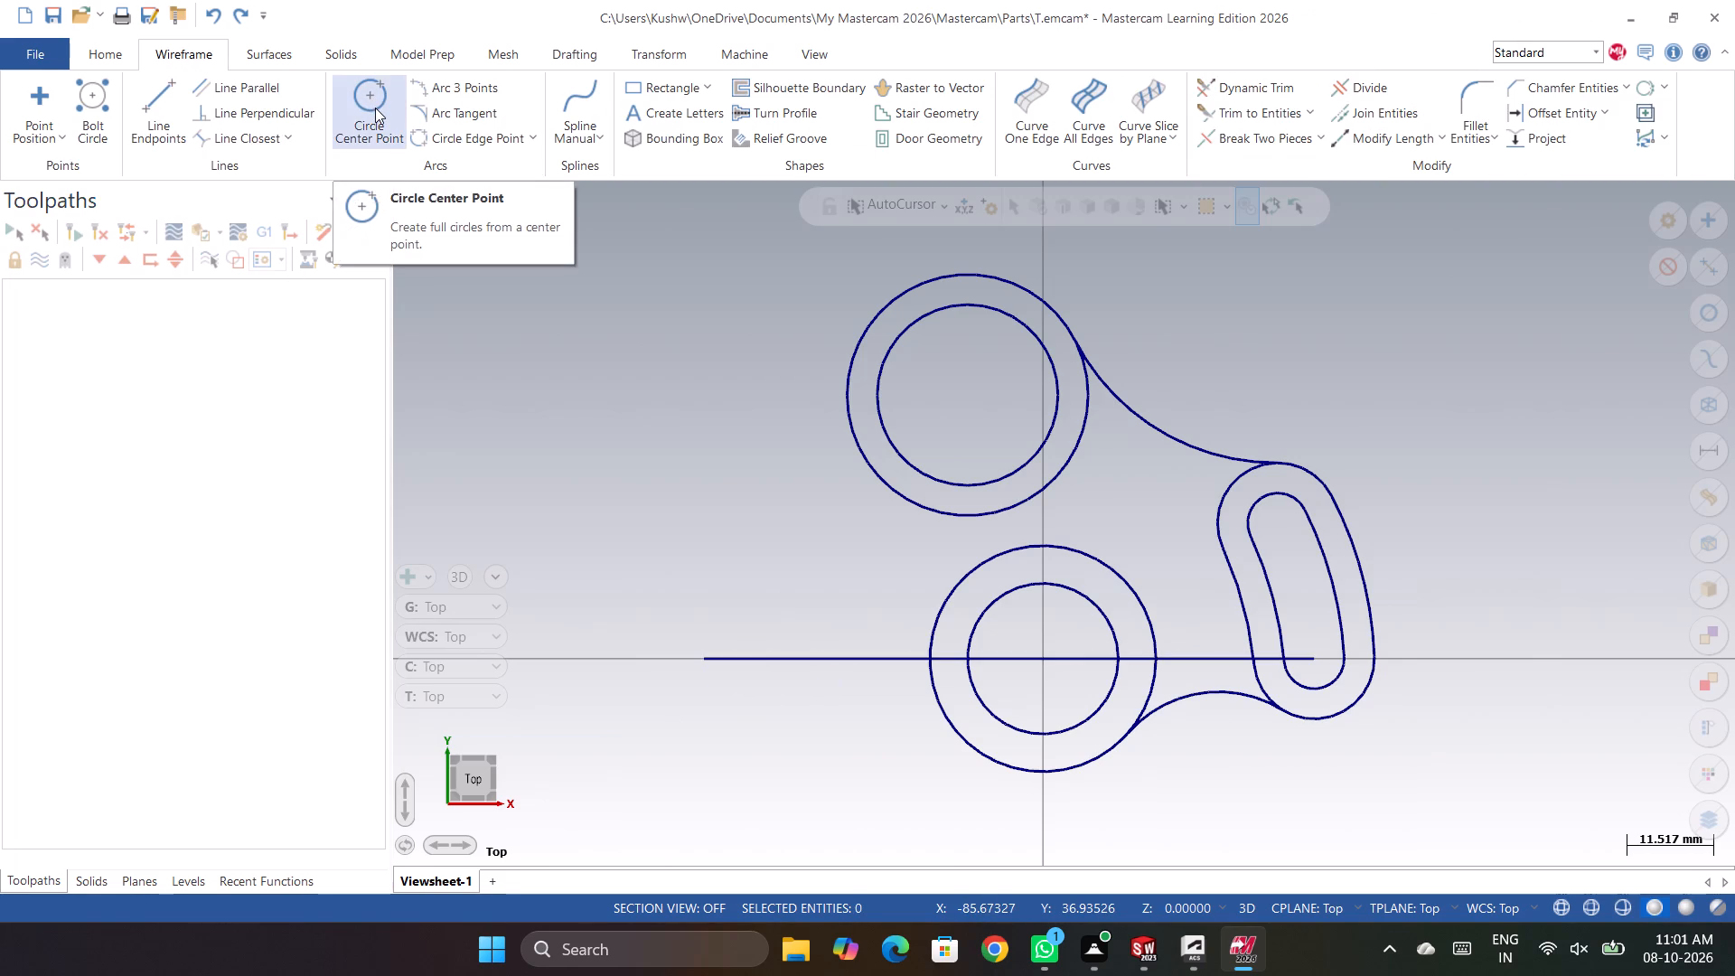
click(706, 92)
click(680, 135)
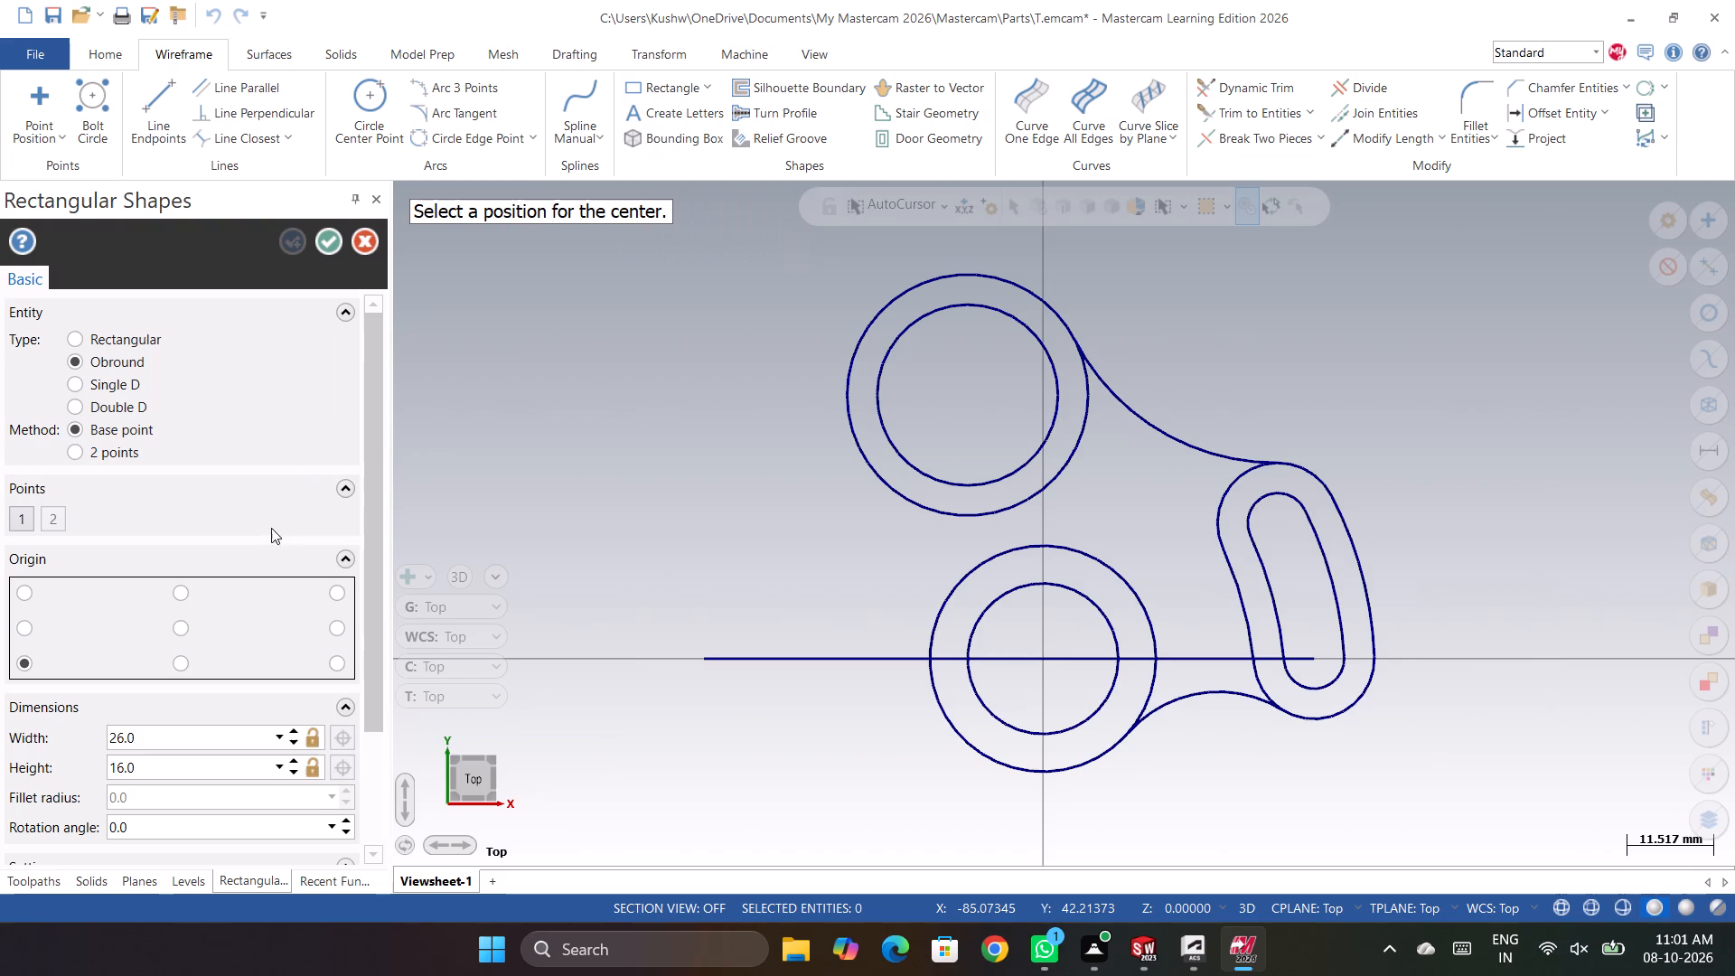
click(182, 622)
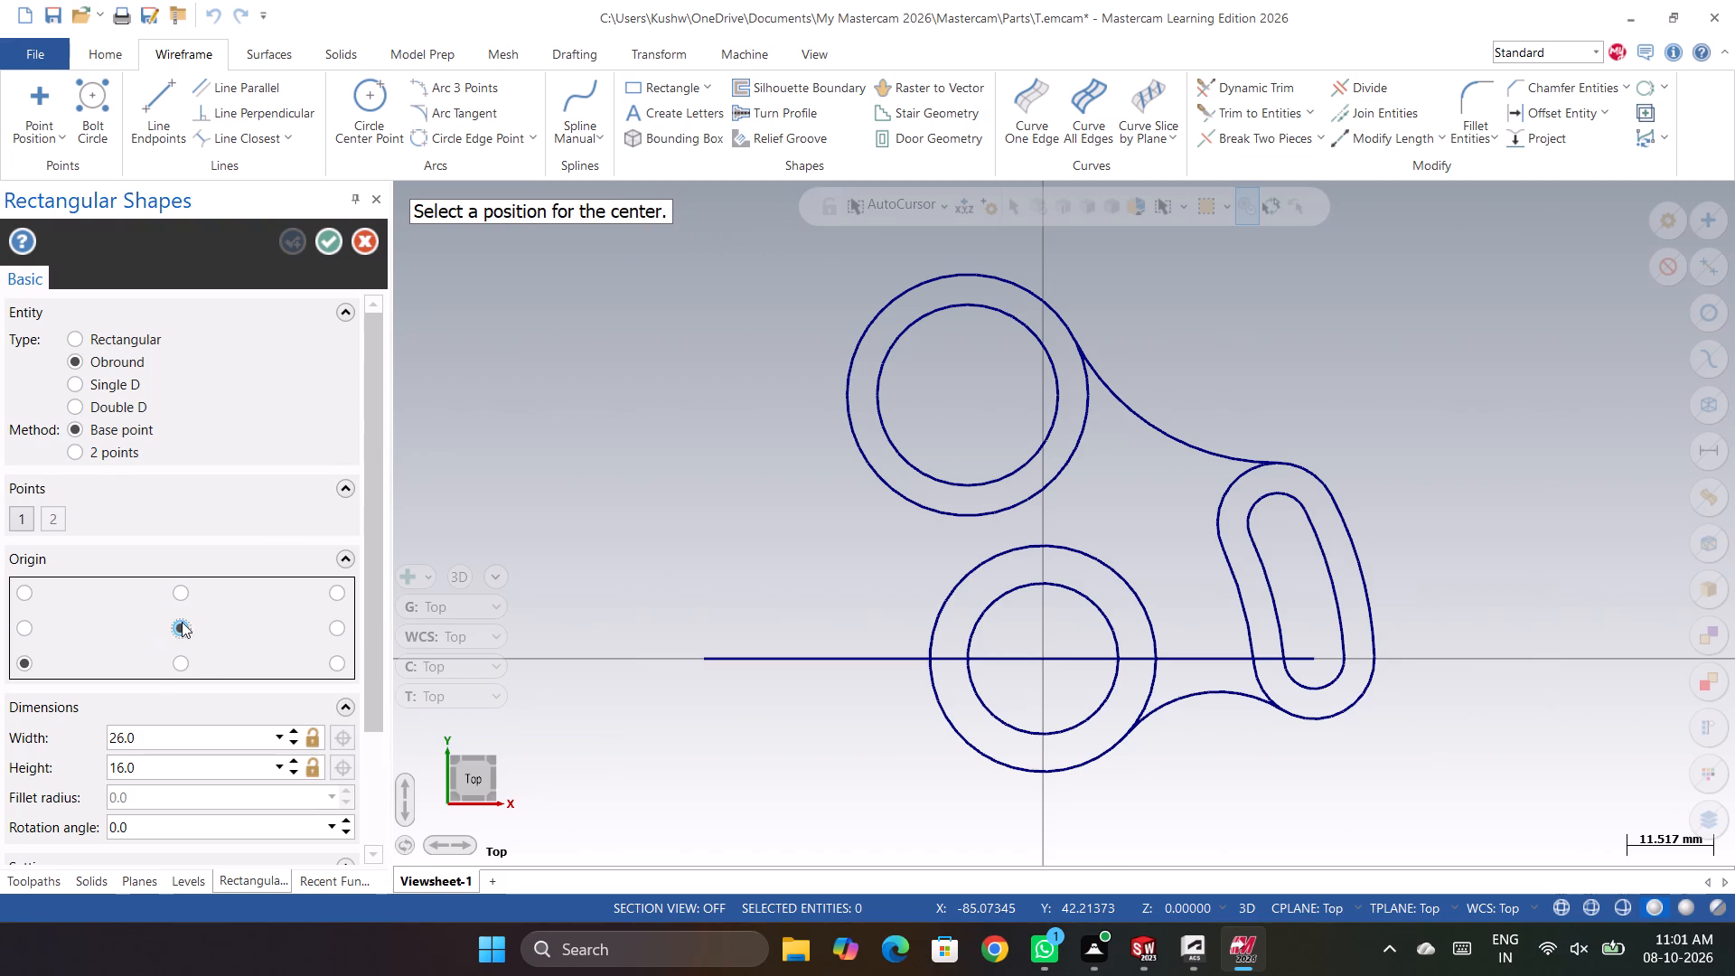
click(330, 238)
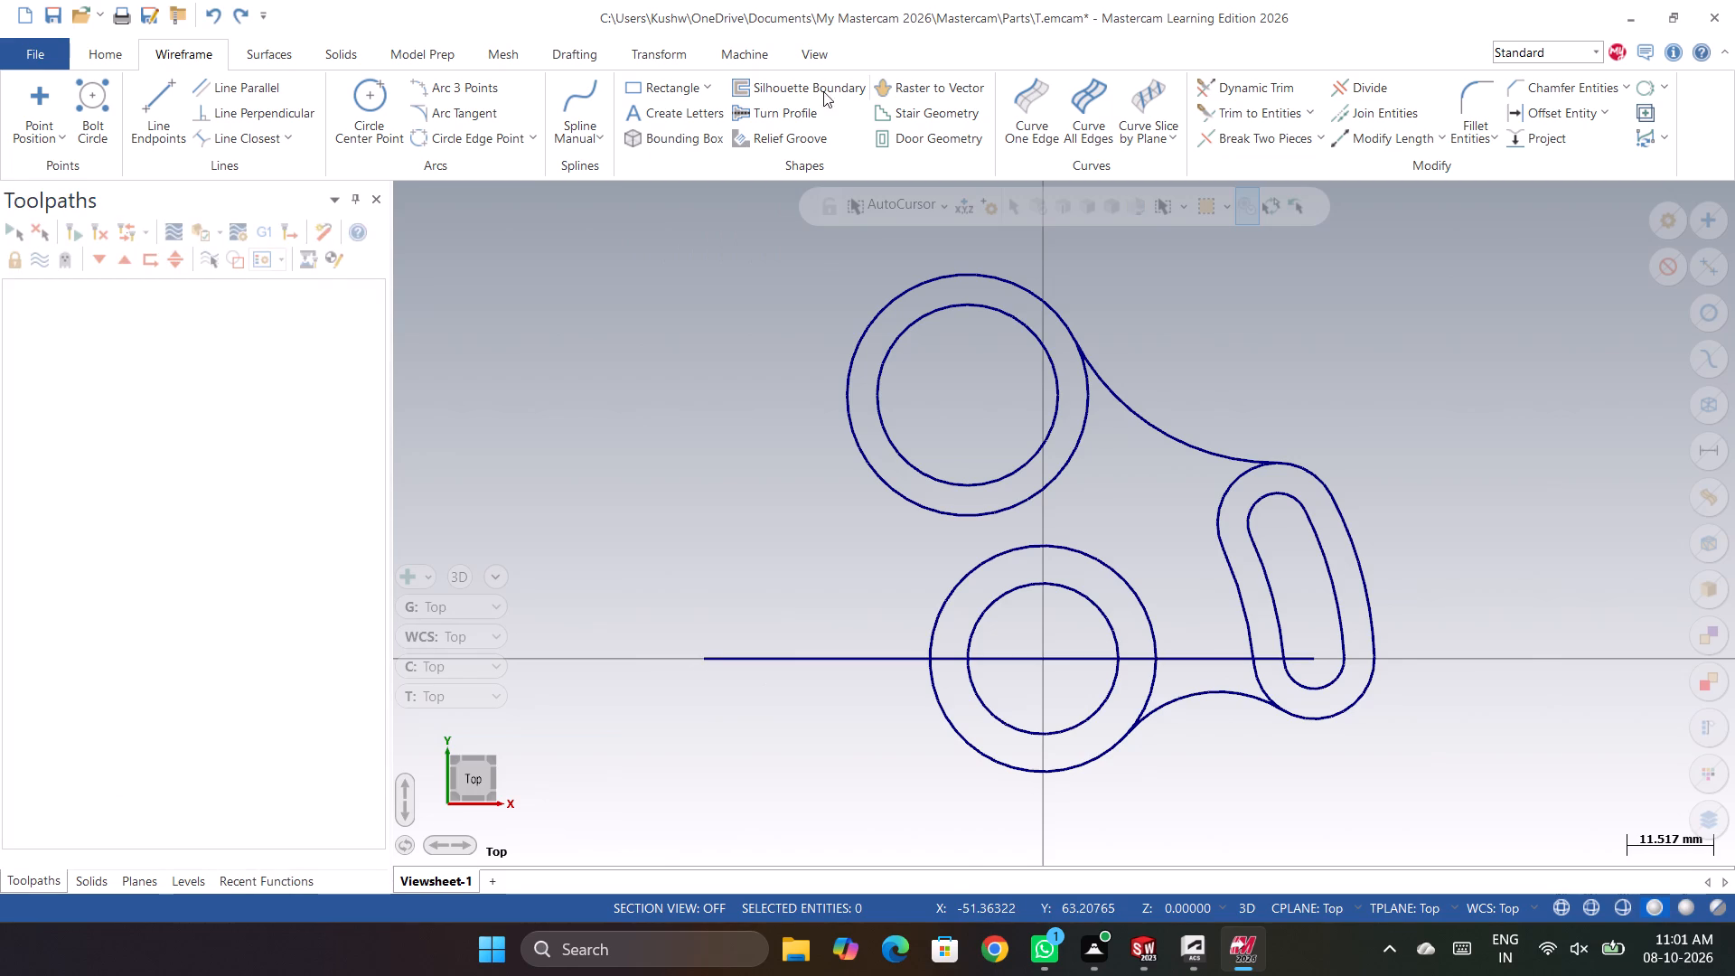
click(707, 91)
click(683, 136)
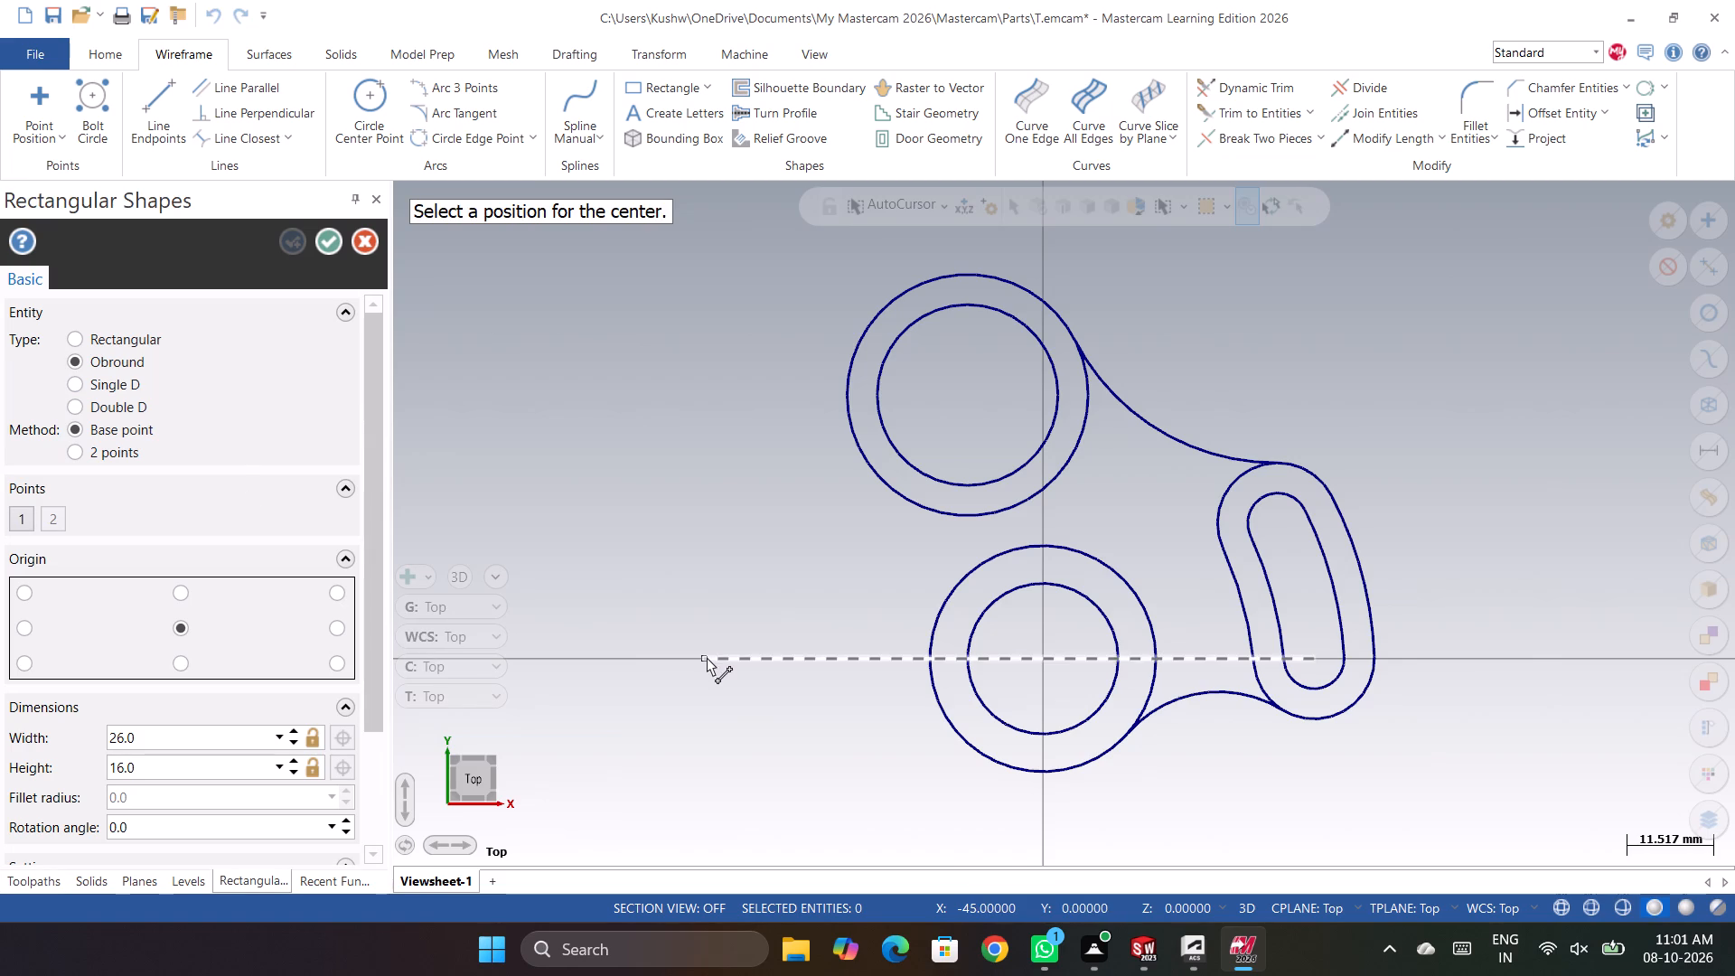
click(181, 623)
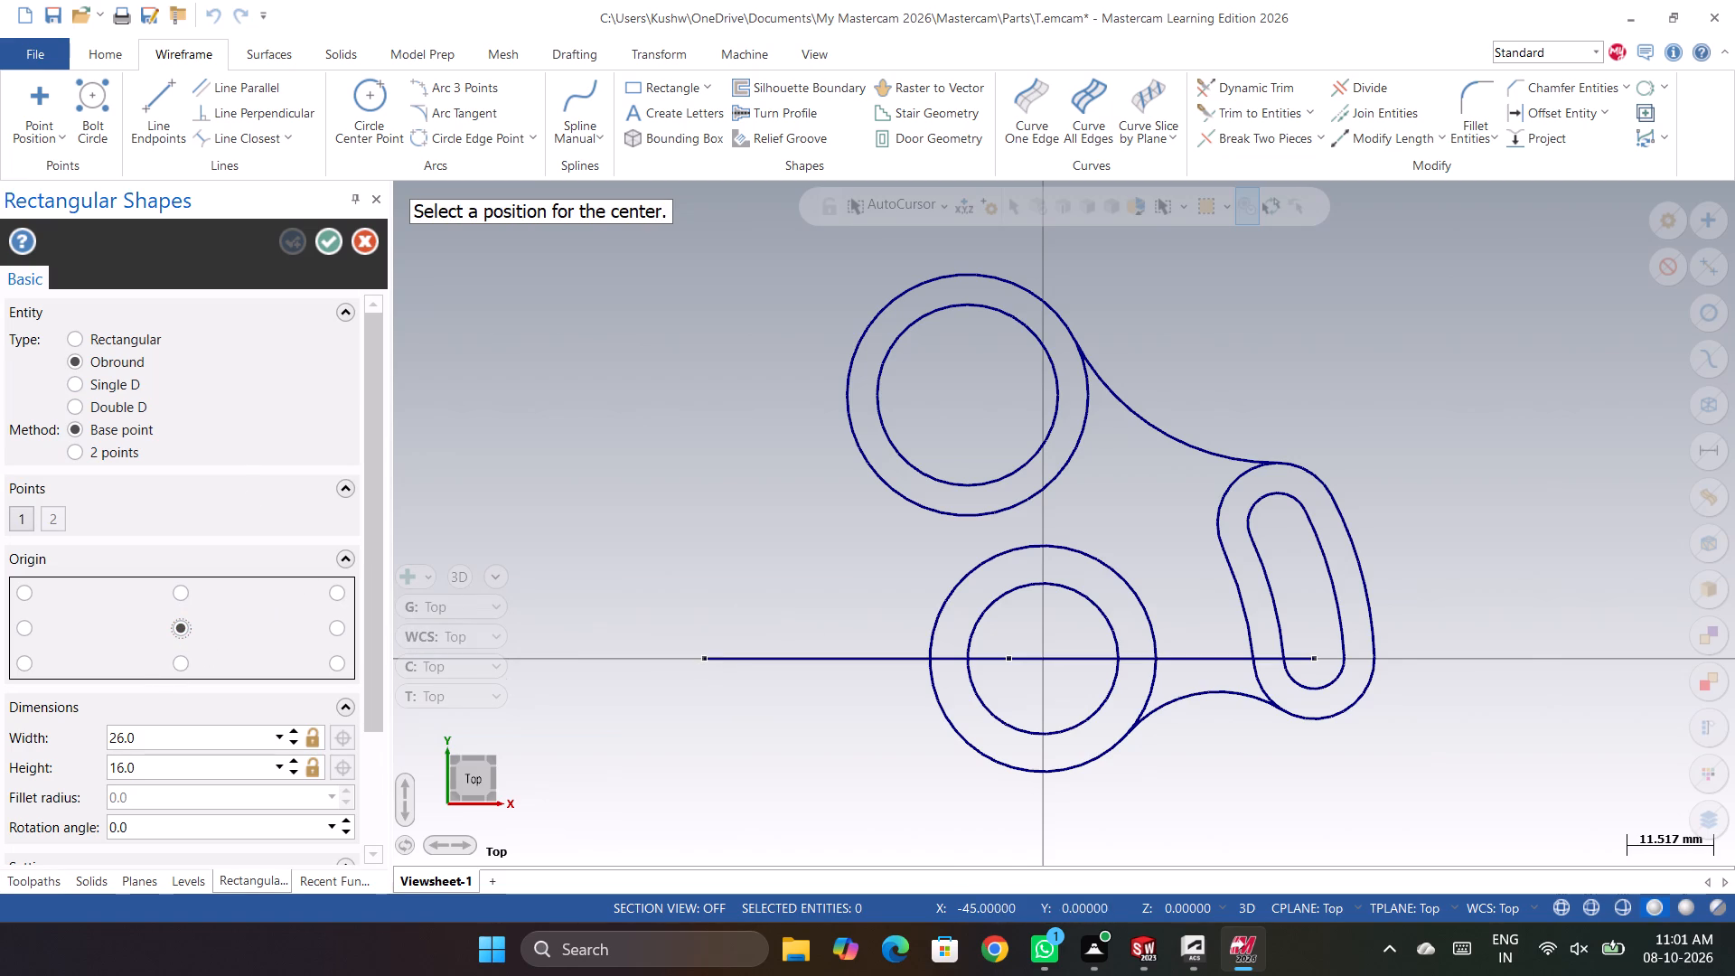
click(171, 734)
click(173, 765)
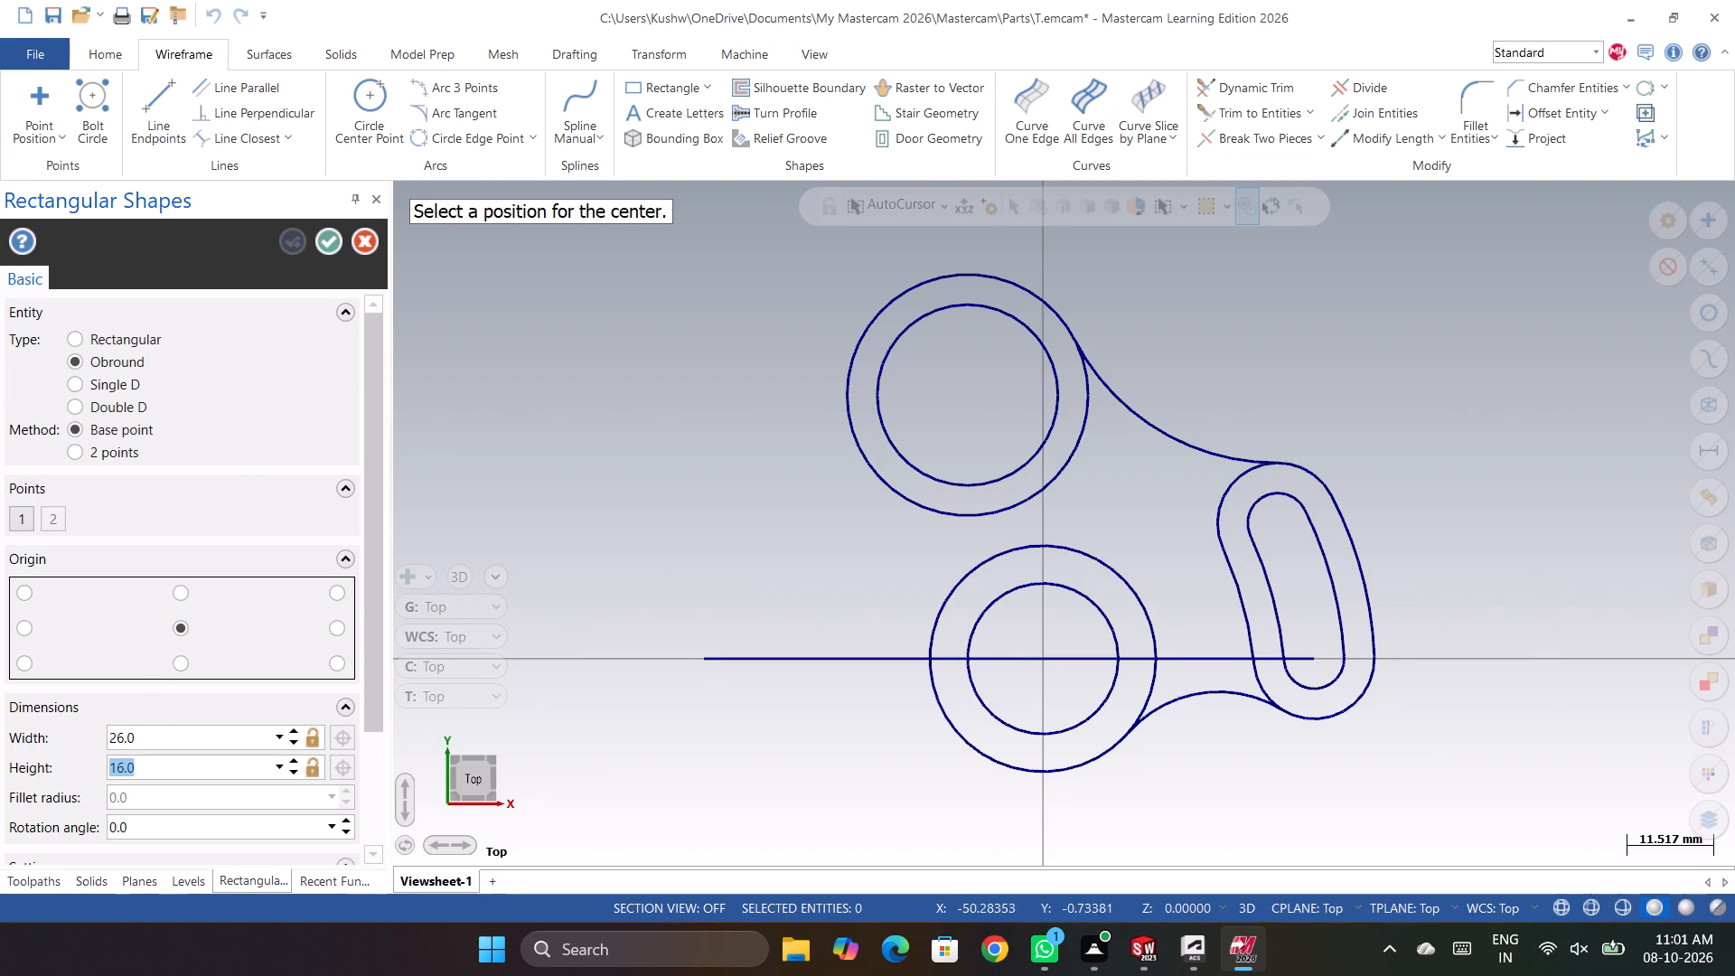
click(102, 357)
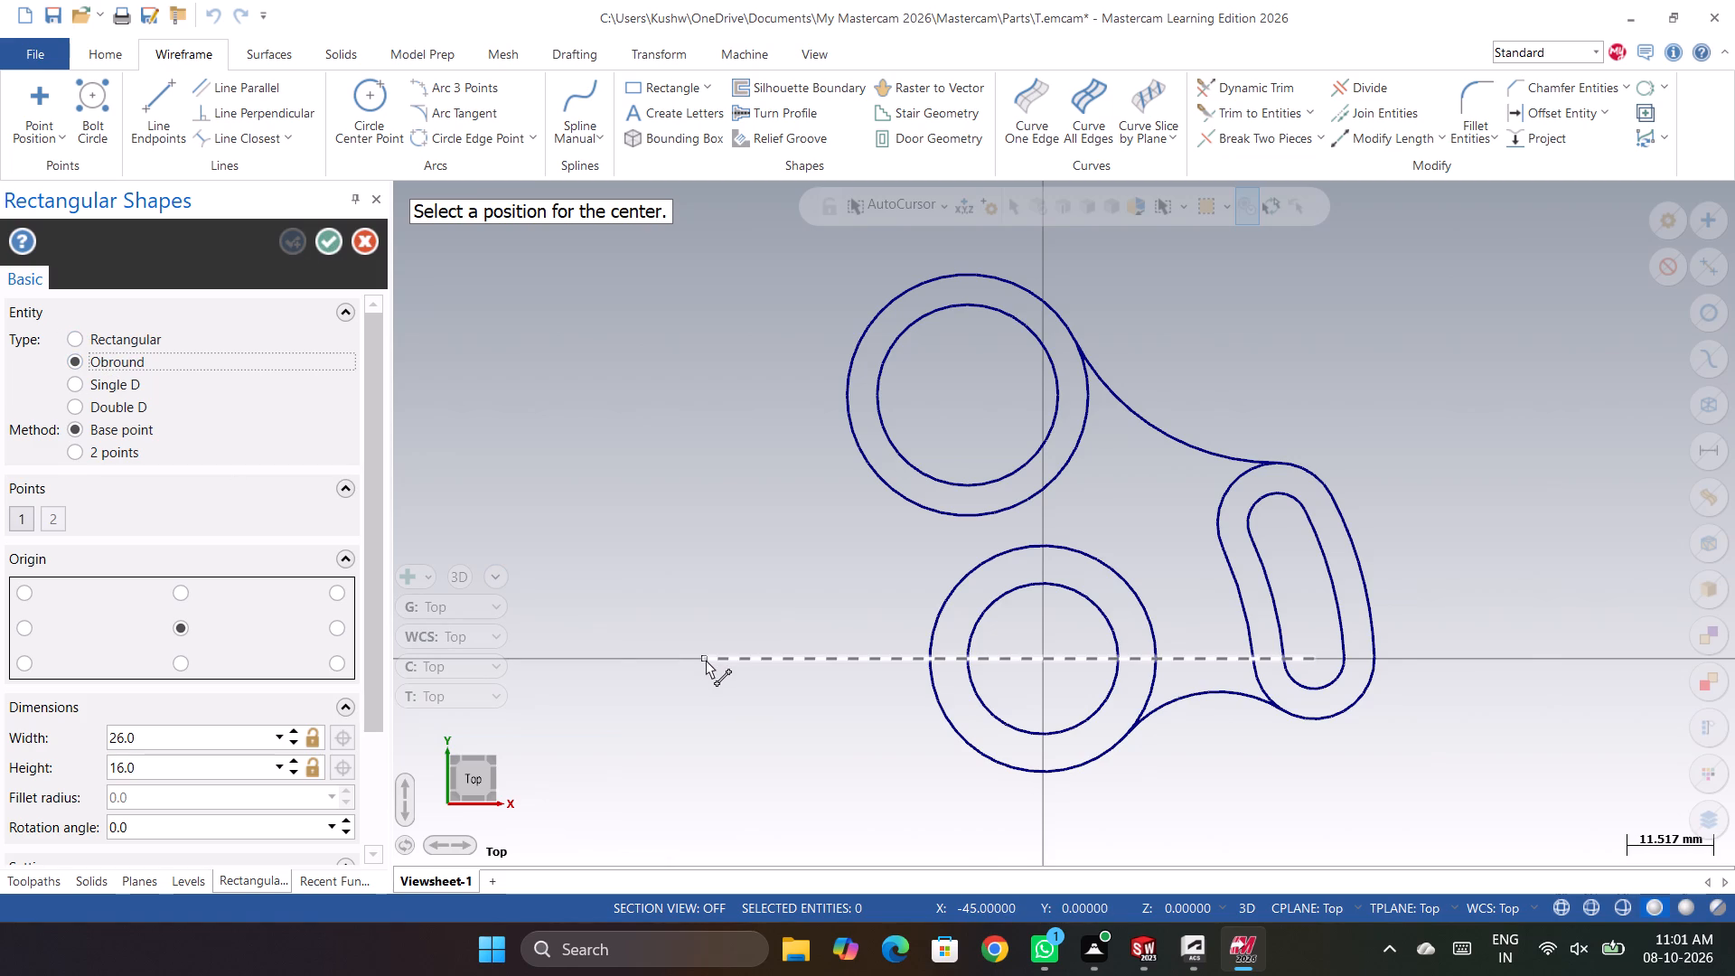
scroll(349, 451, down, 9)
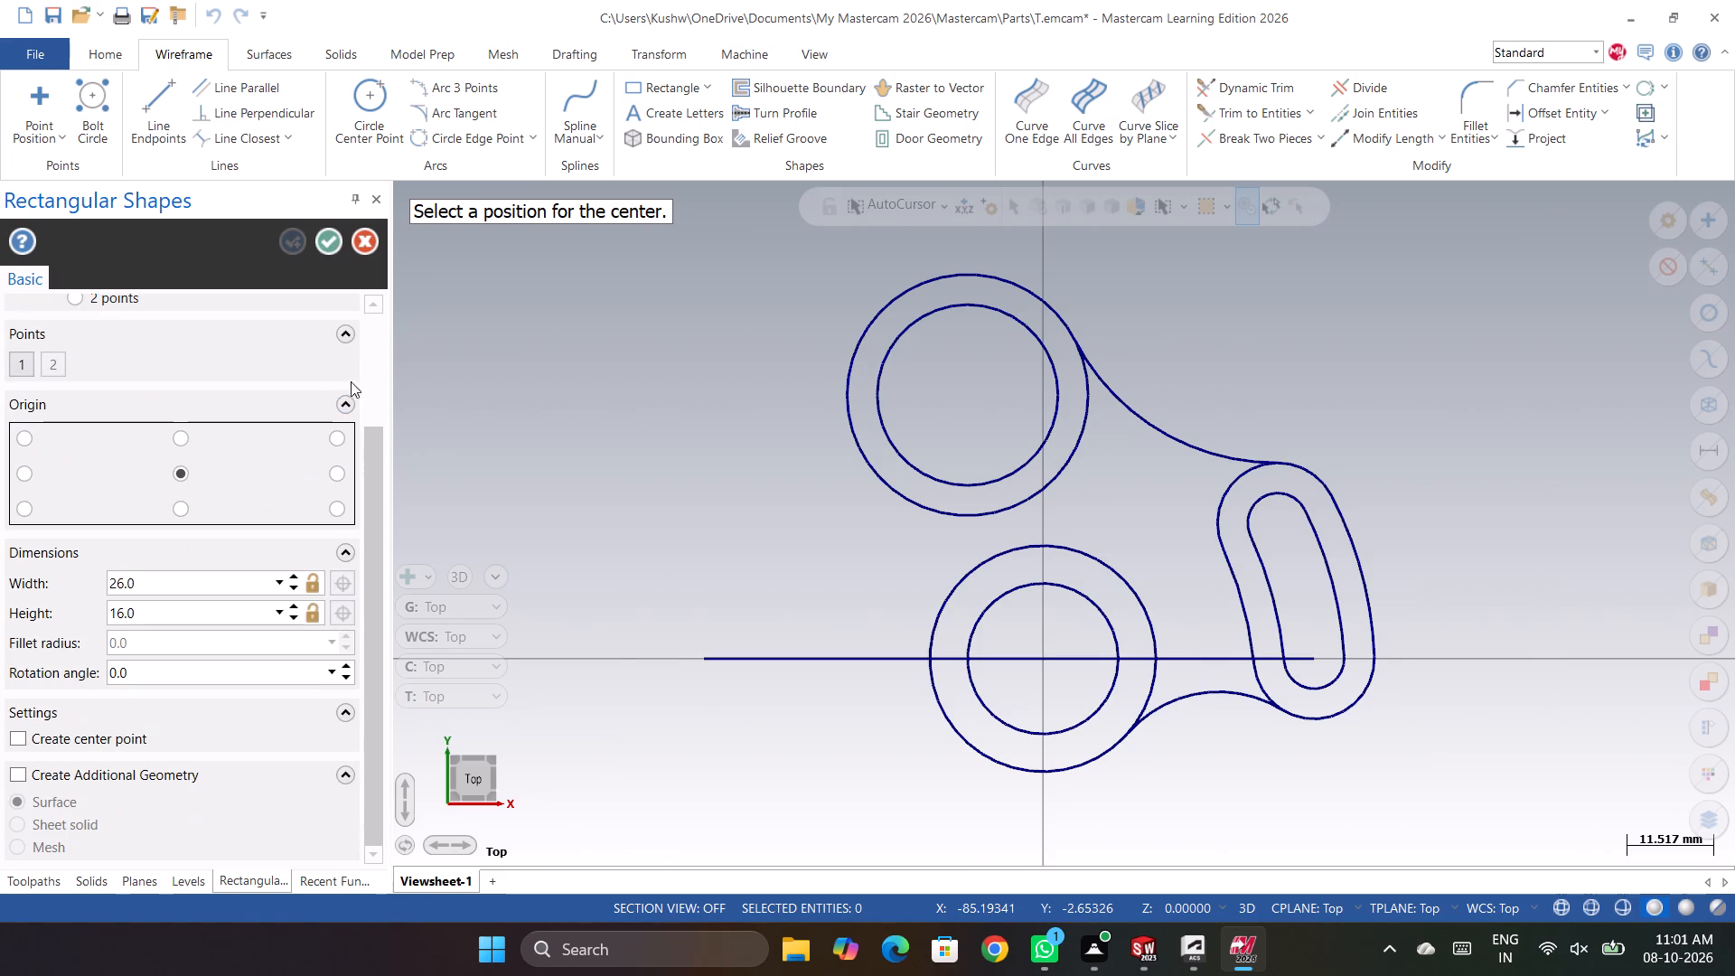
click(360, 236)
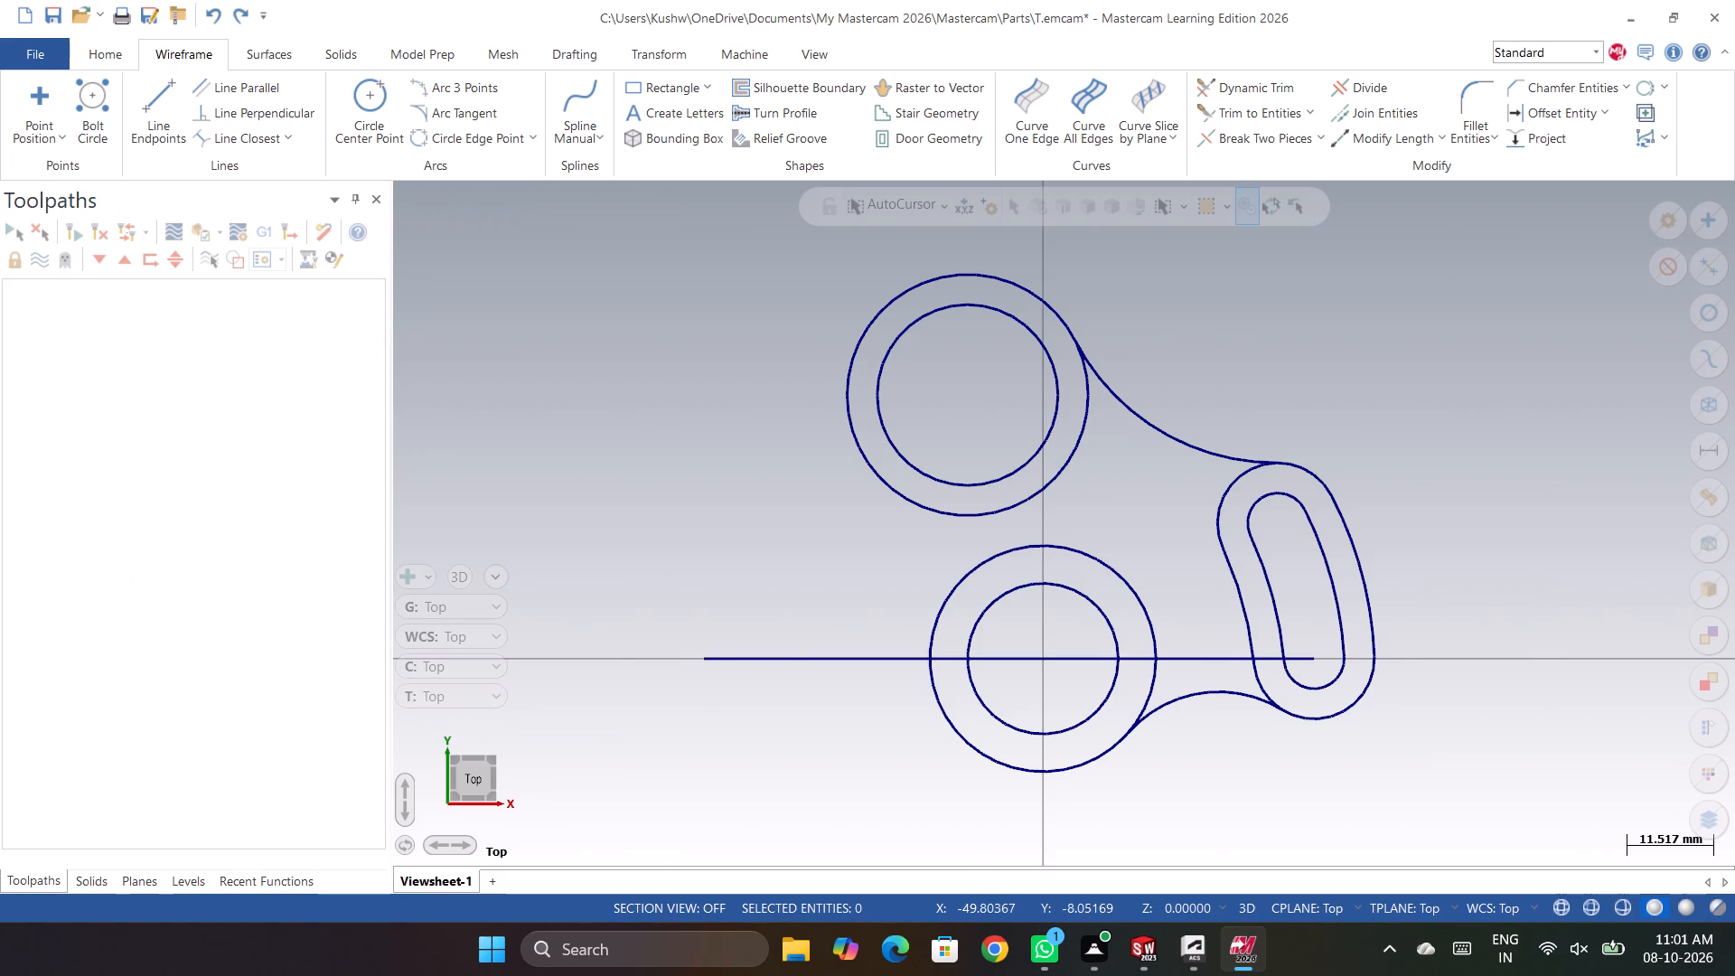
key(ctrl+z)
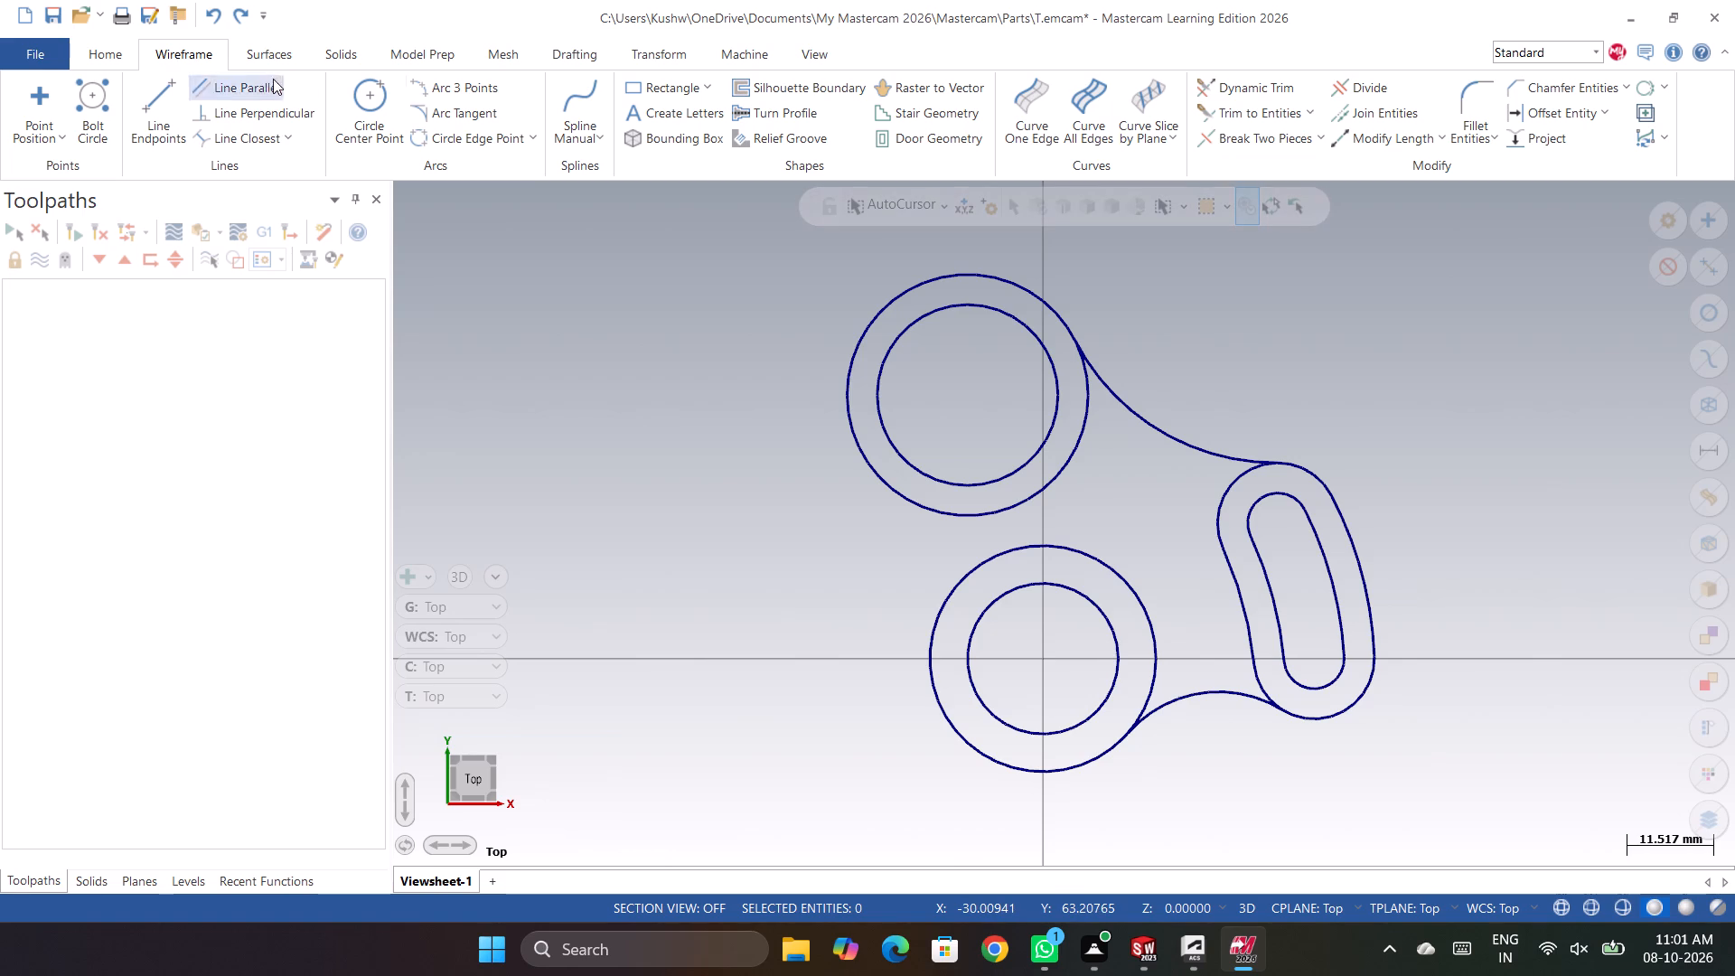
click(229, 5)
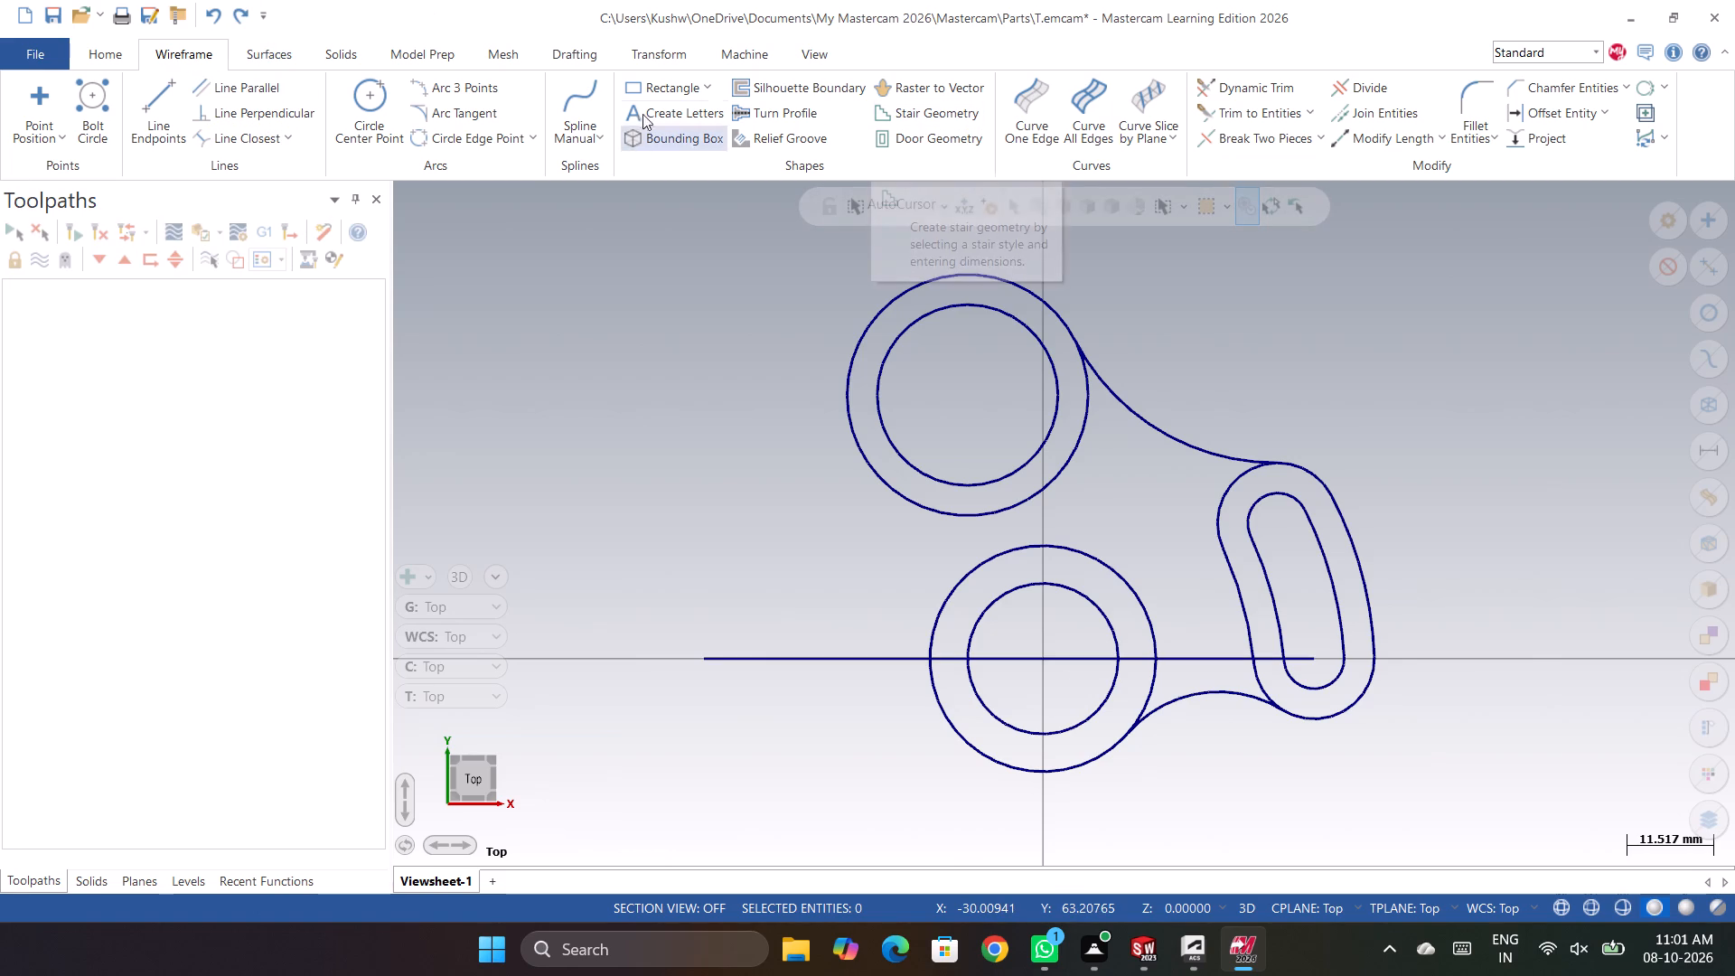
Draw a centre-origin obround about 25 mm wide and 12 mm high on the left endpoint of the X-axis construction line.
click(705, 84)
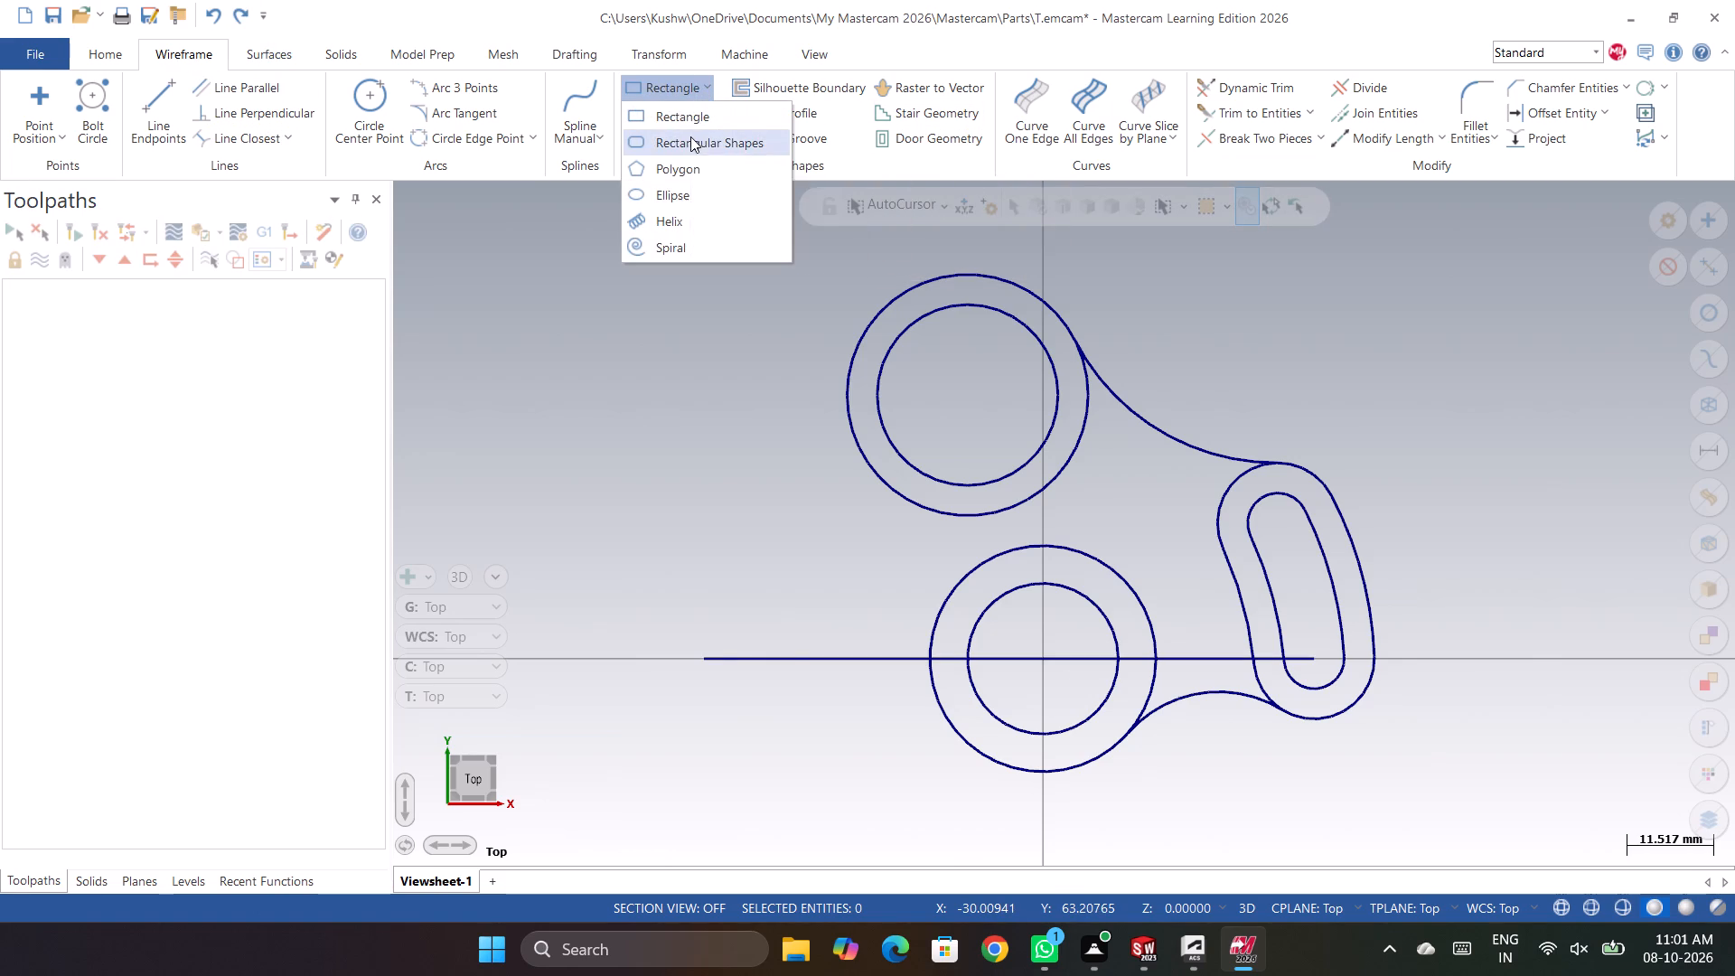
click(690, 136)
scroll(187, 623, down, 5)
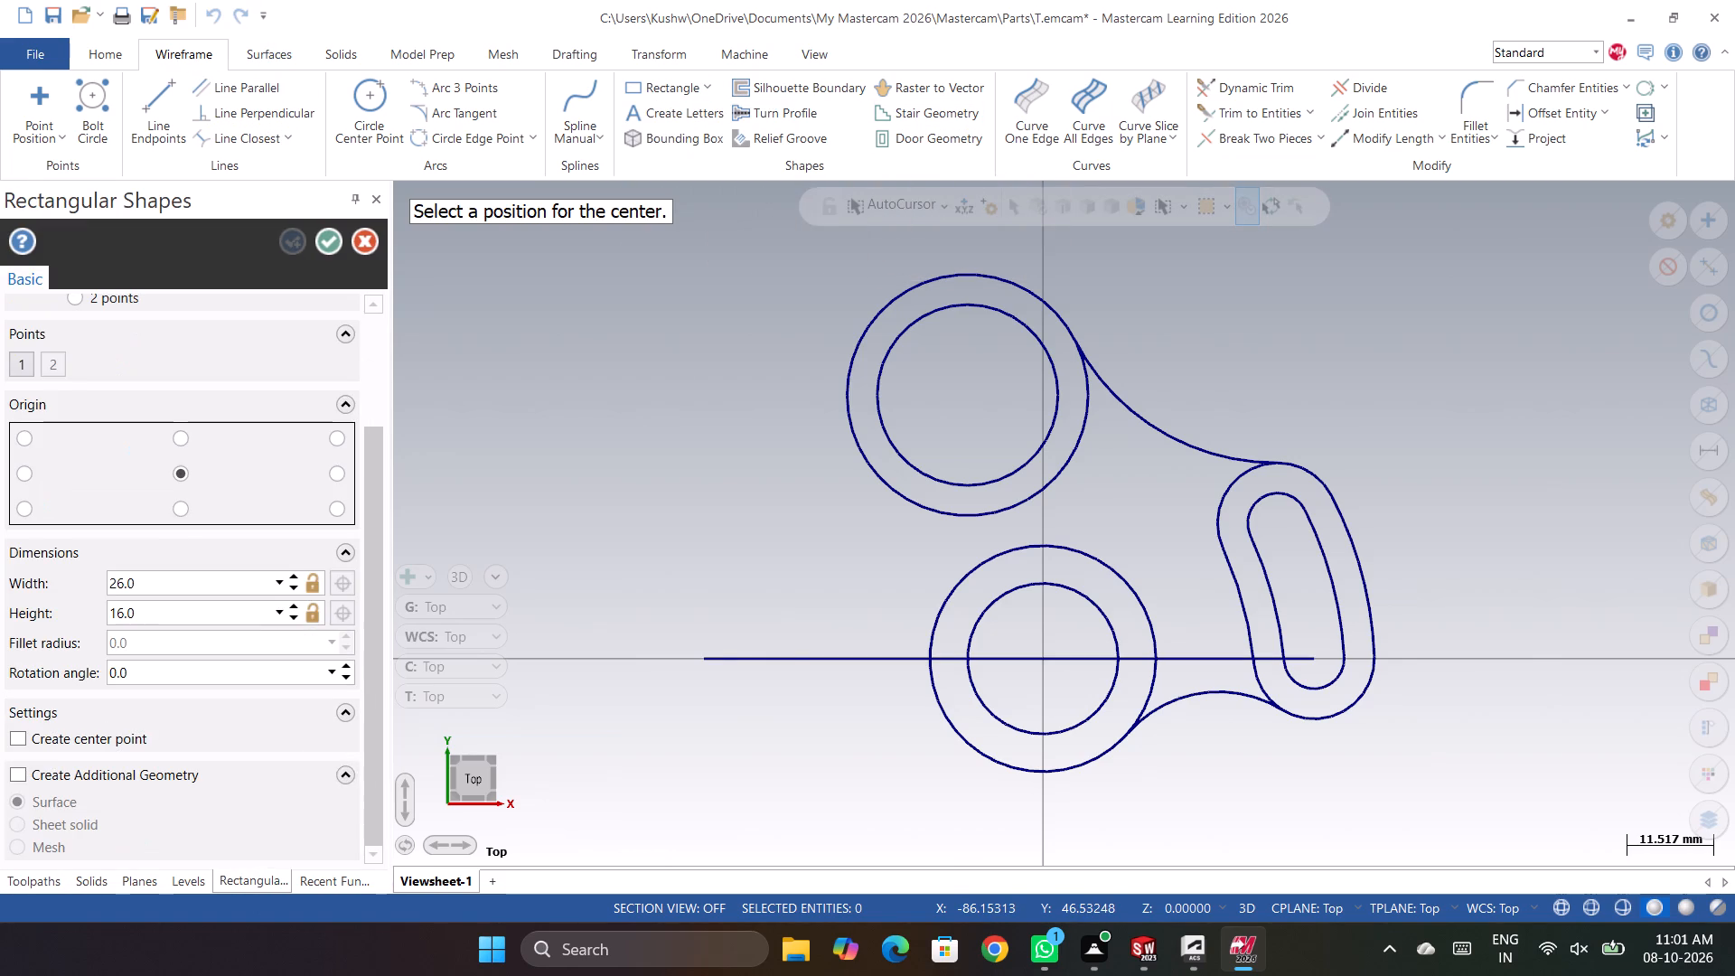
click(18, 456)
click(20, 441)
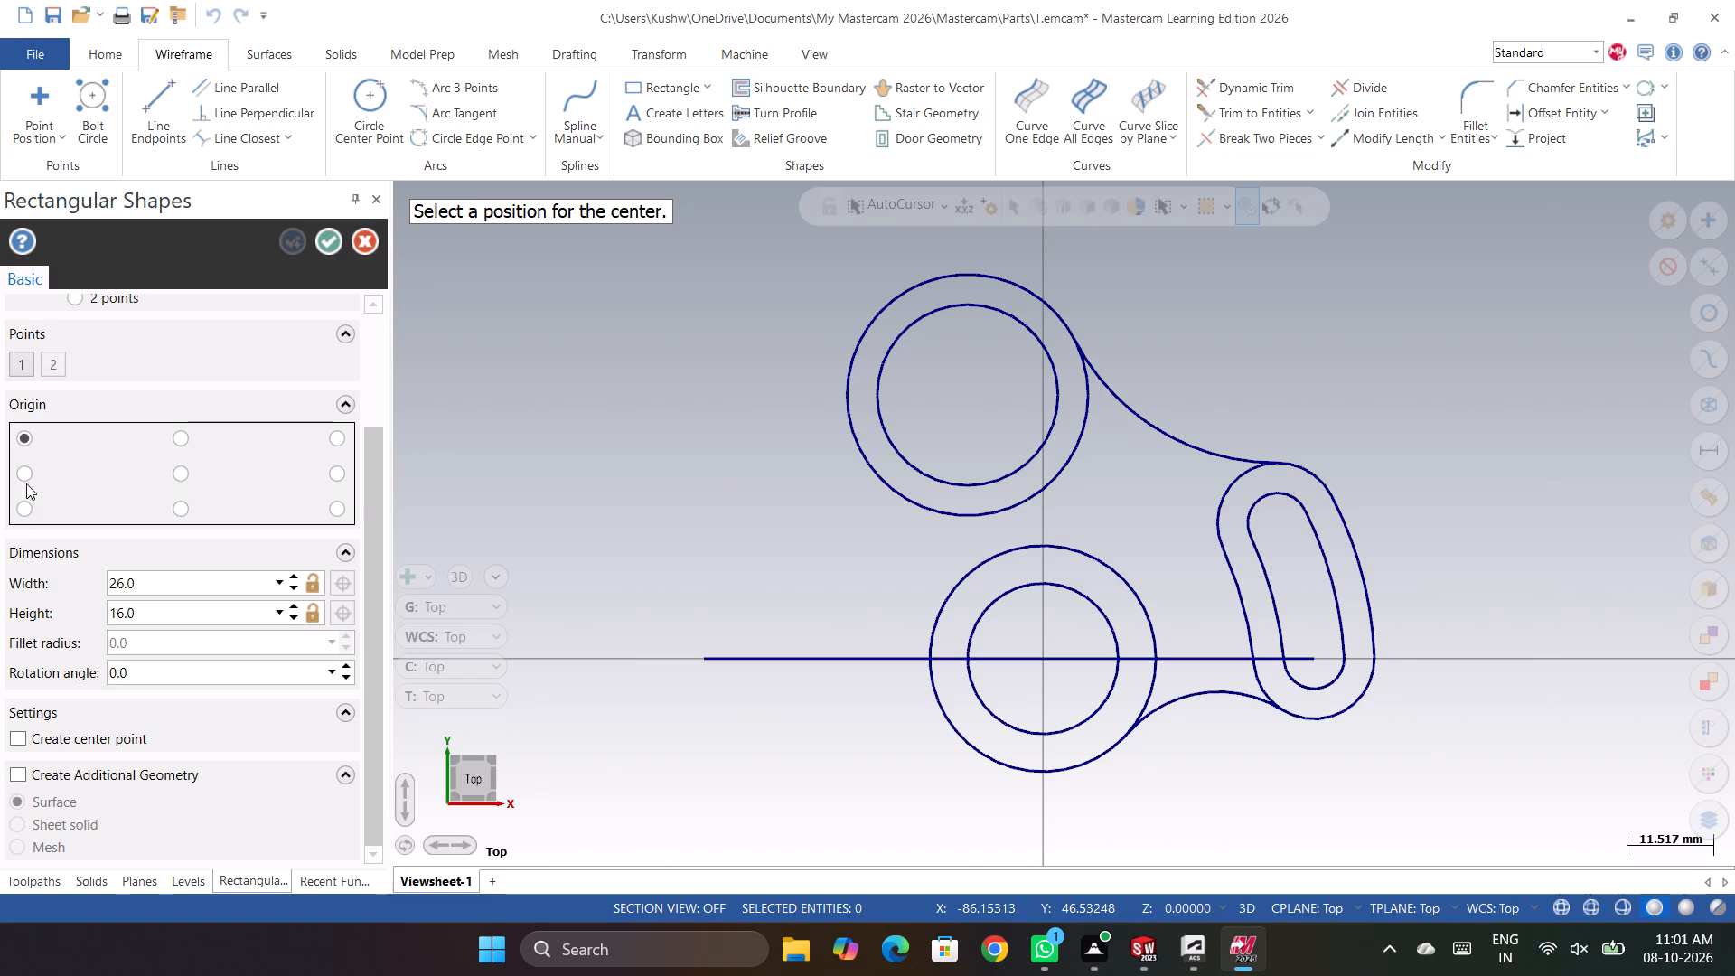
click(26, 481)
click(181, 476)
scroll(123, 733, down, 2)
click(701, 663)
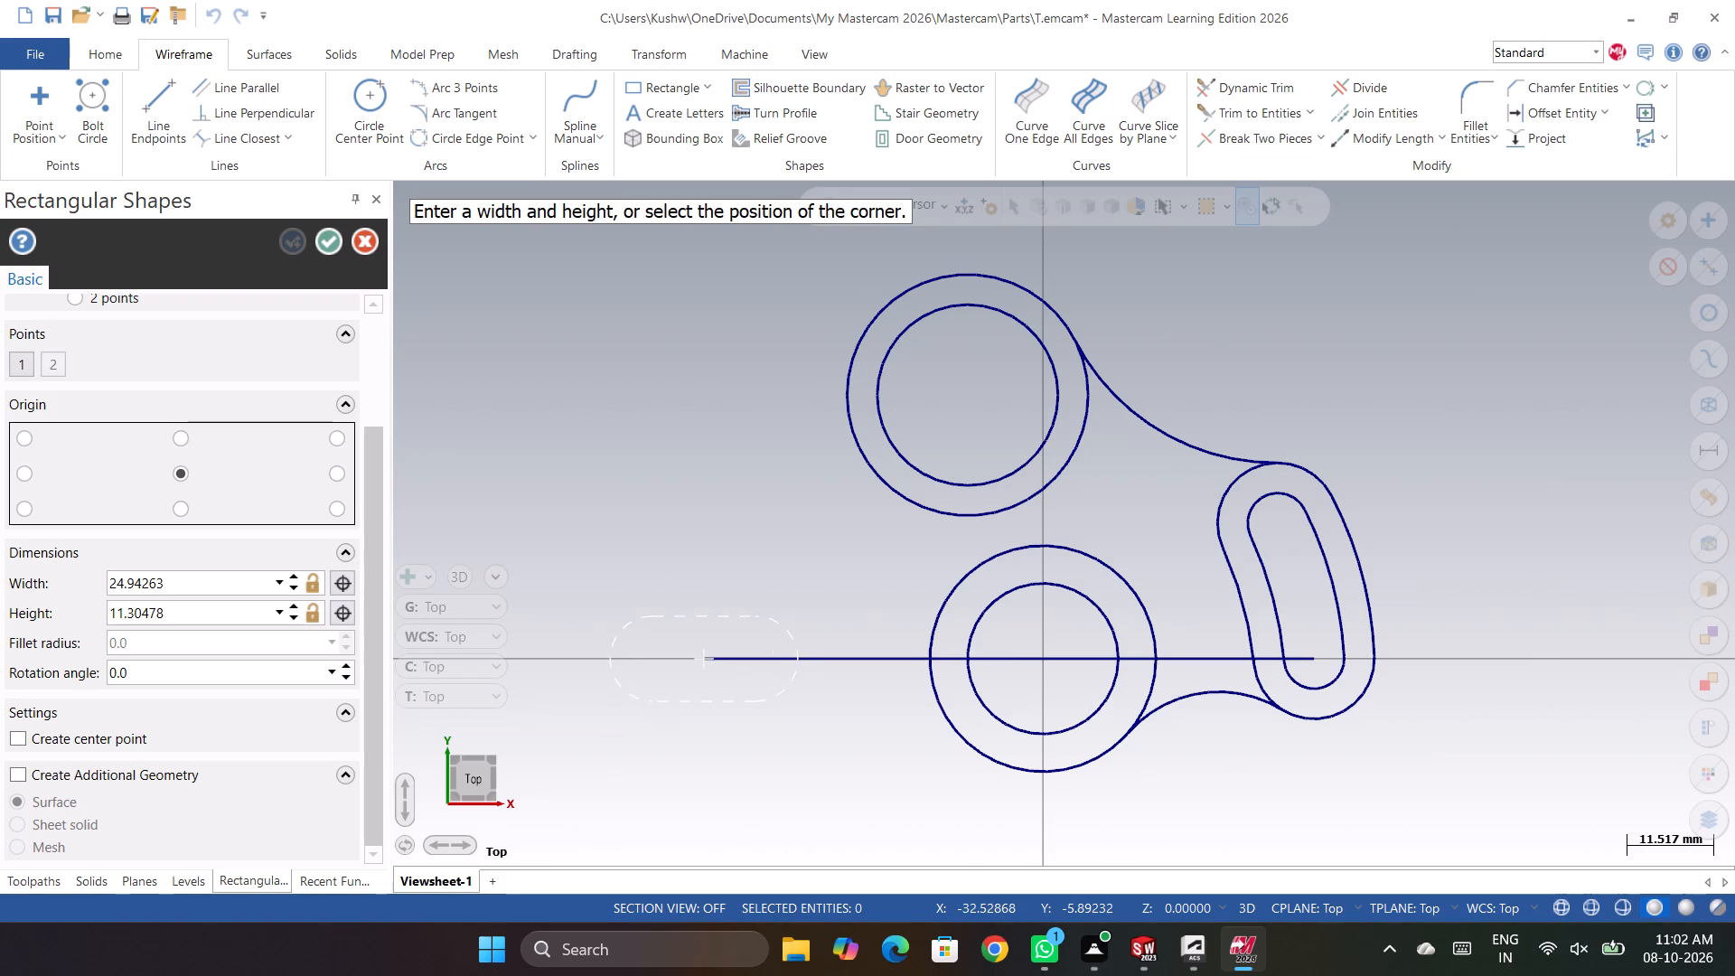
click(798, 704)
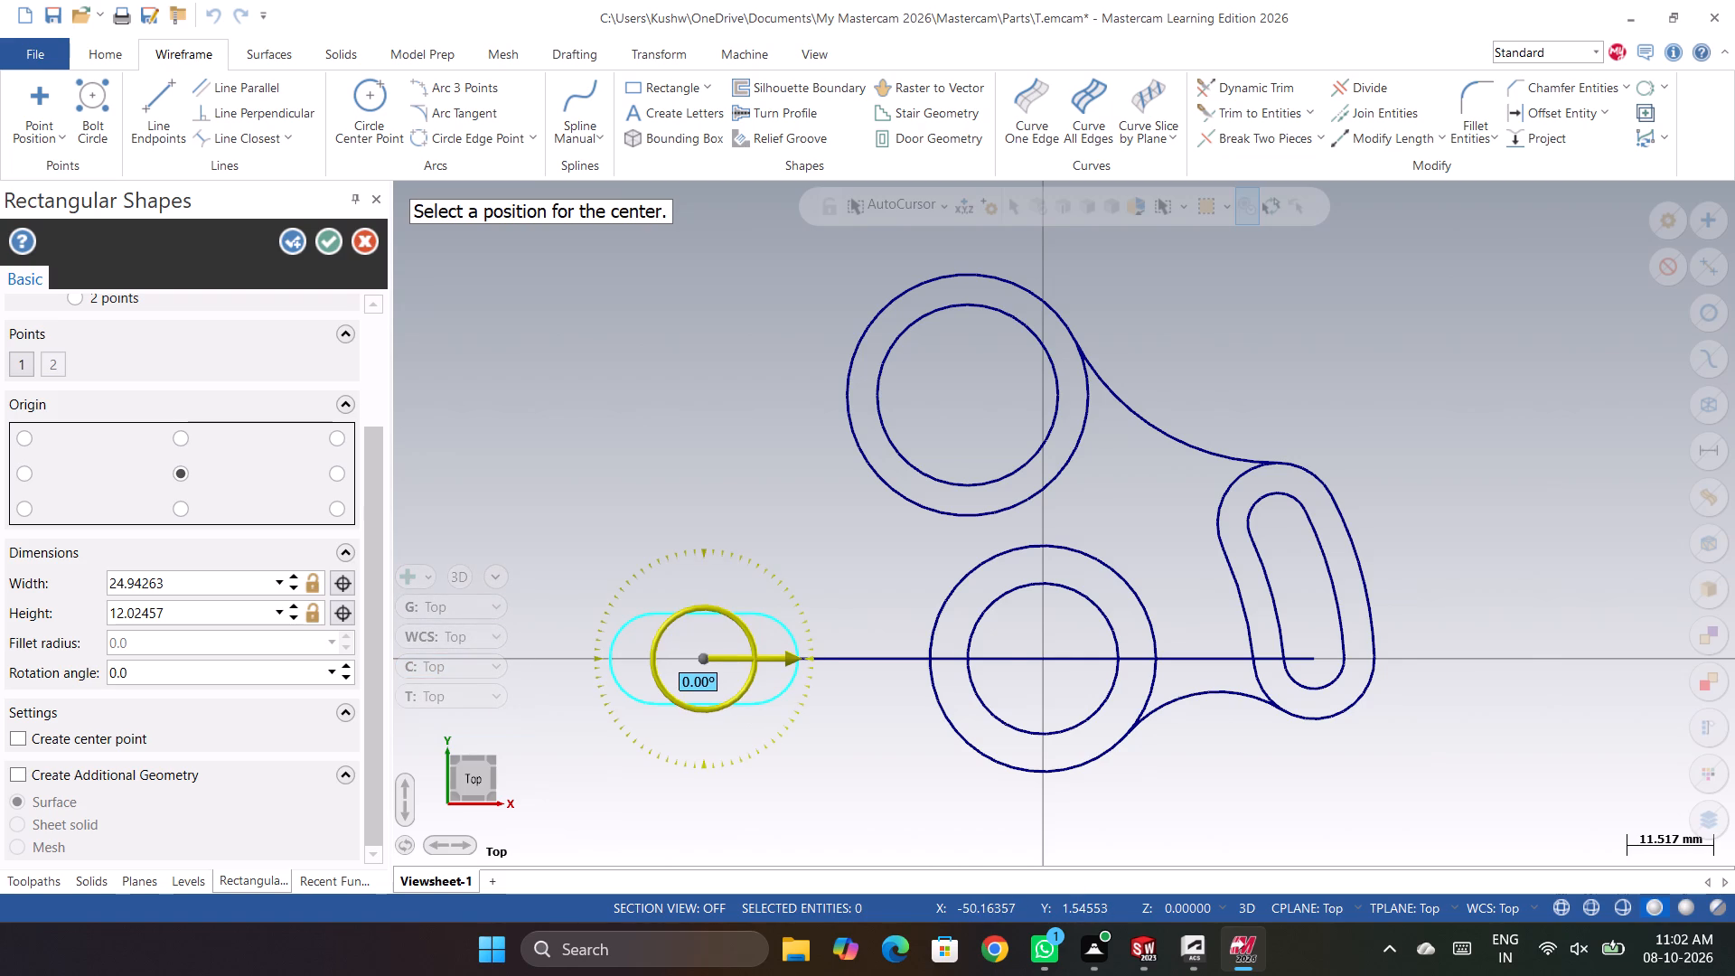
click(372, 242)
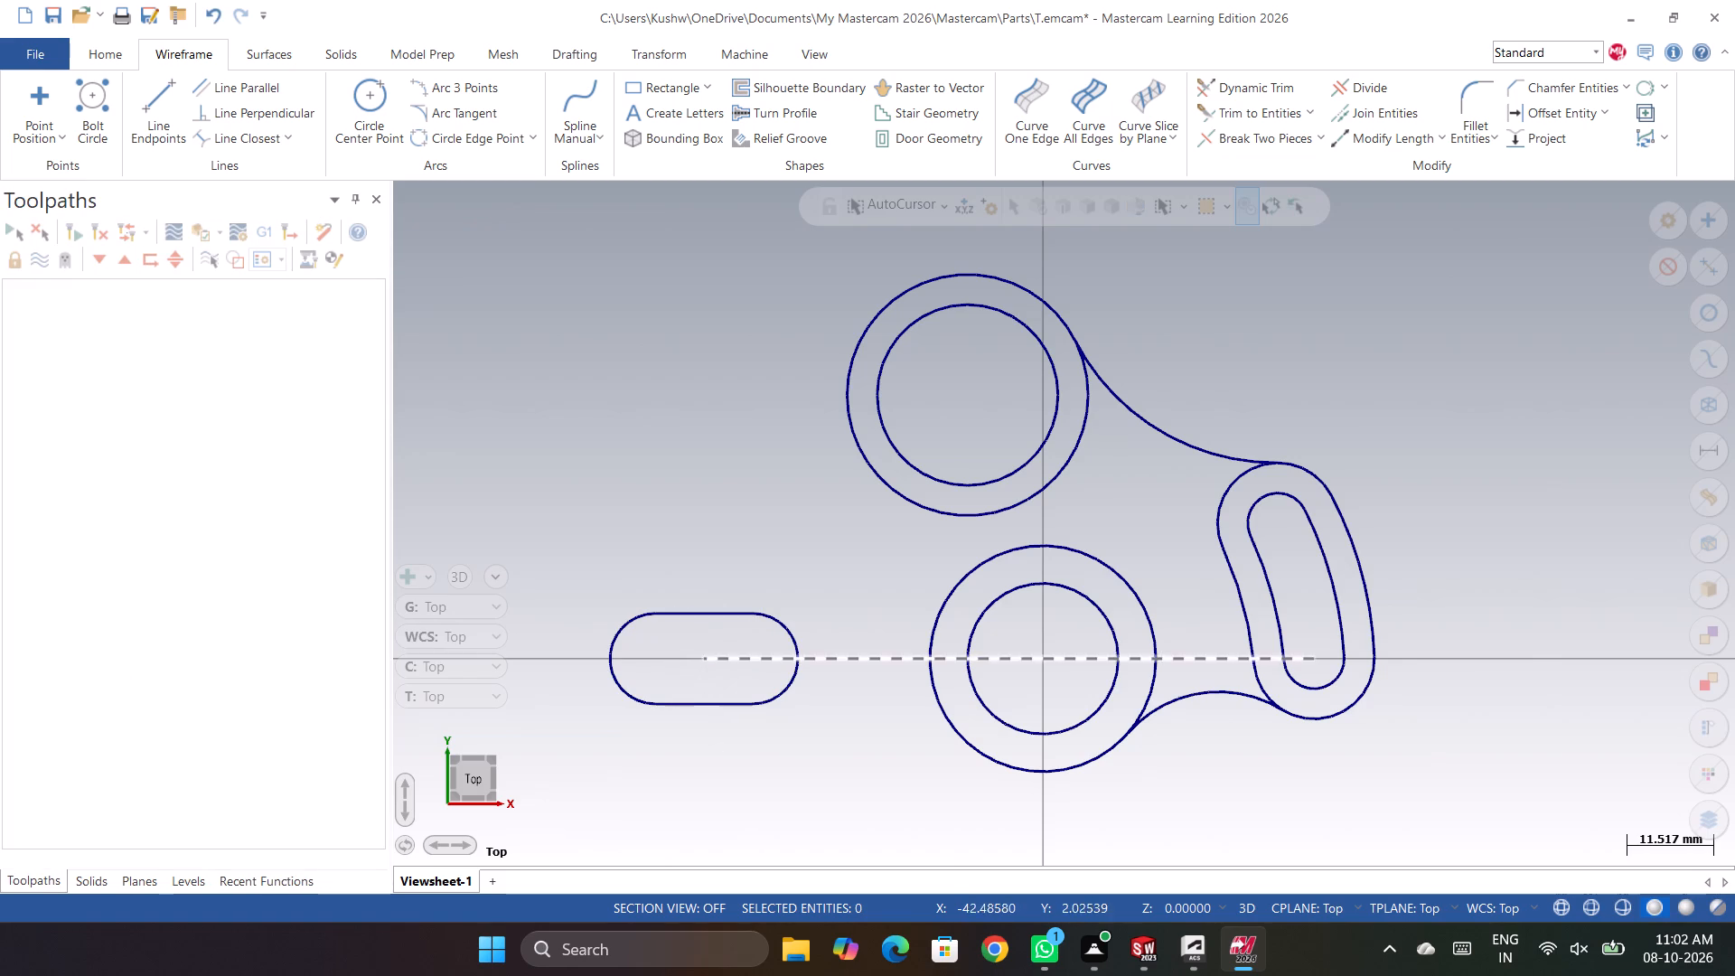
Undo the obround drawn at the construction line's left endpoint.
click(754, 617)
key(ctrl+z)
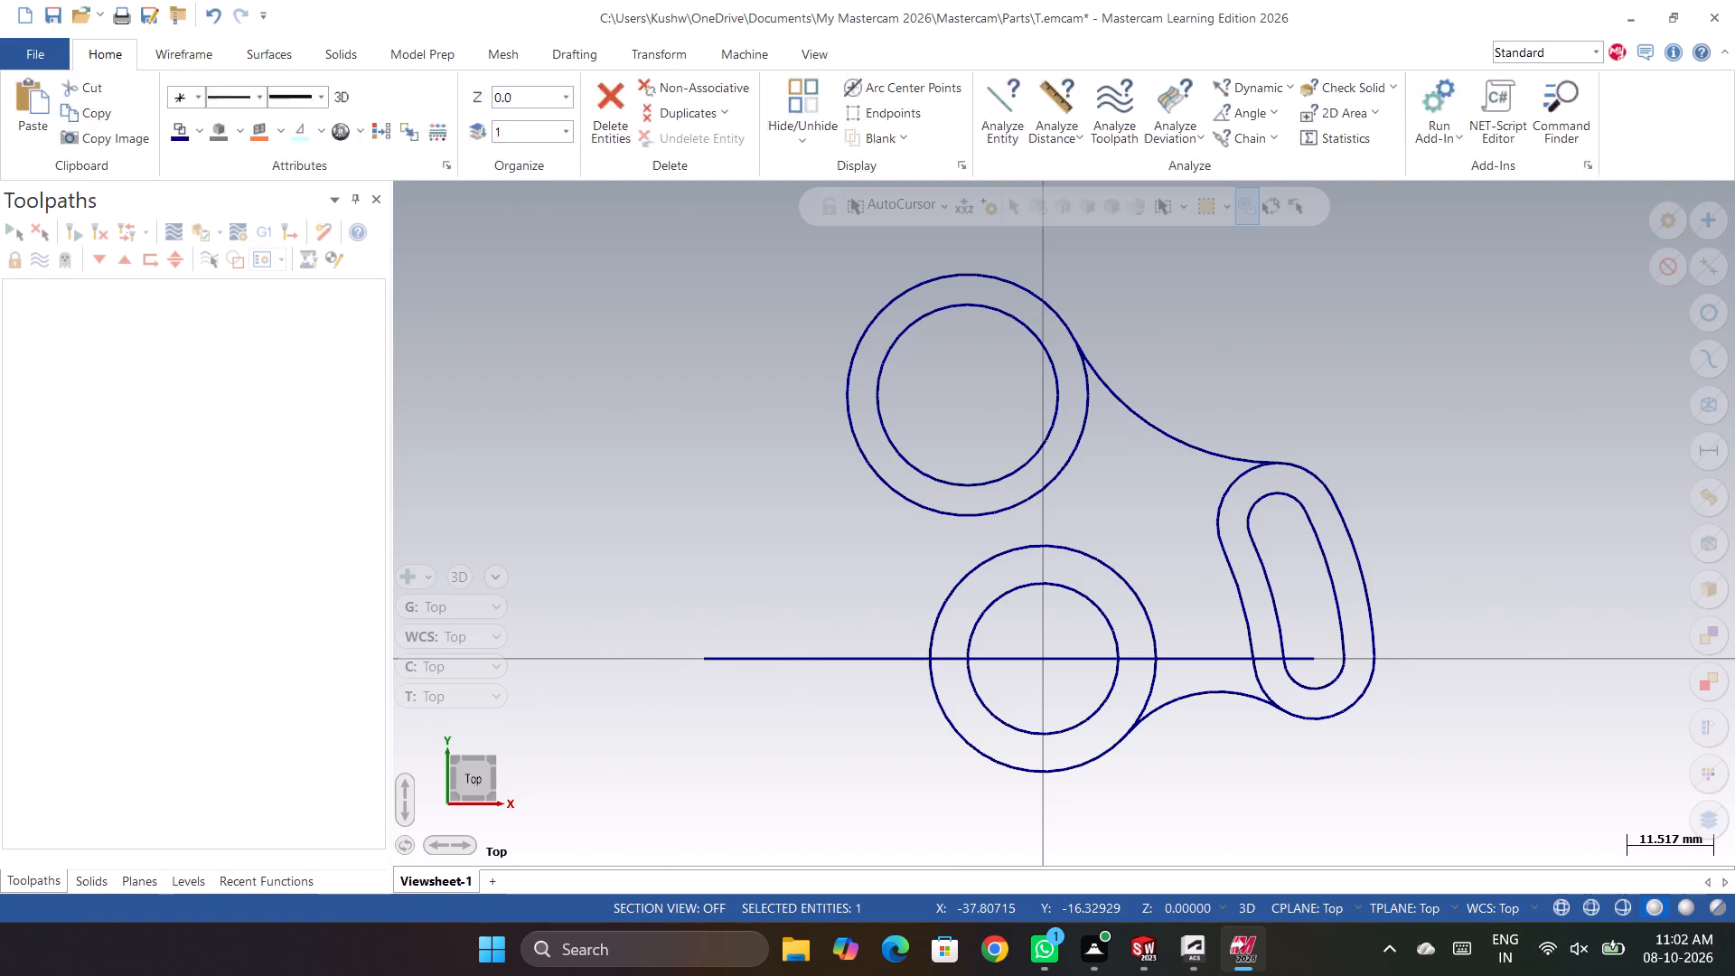
Create a circle of radius 4 mm centred on the left endpoint of the X-axis construction line.
click(358, 102)
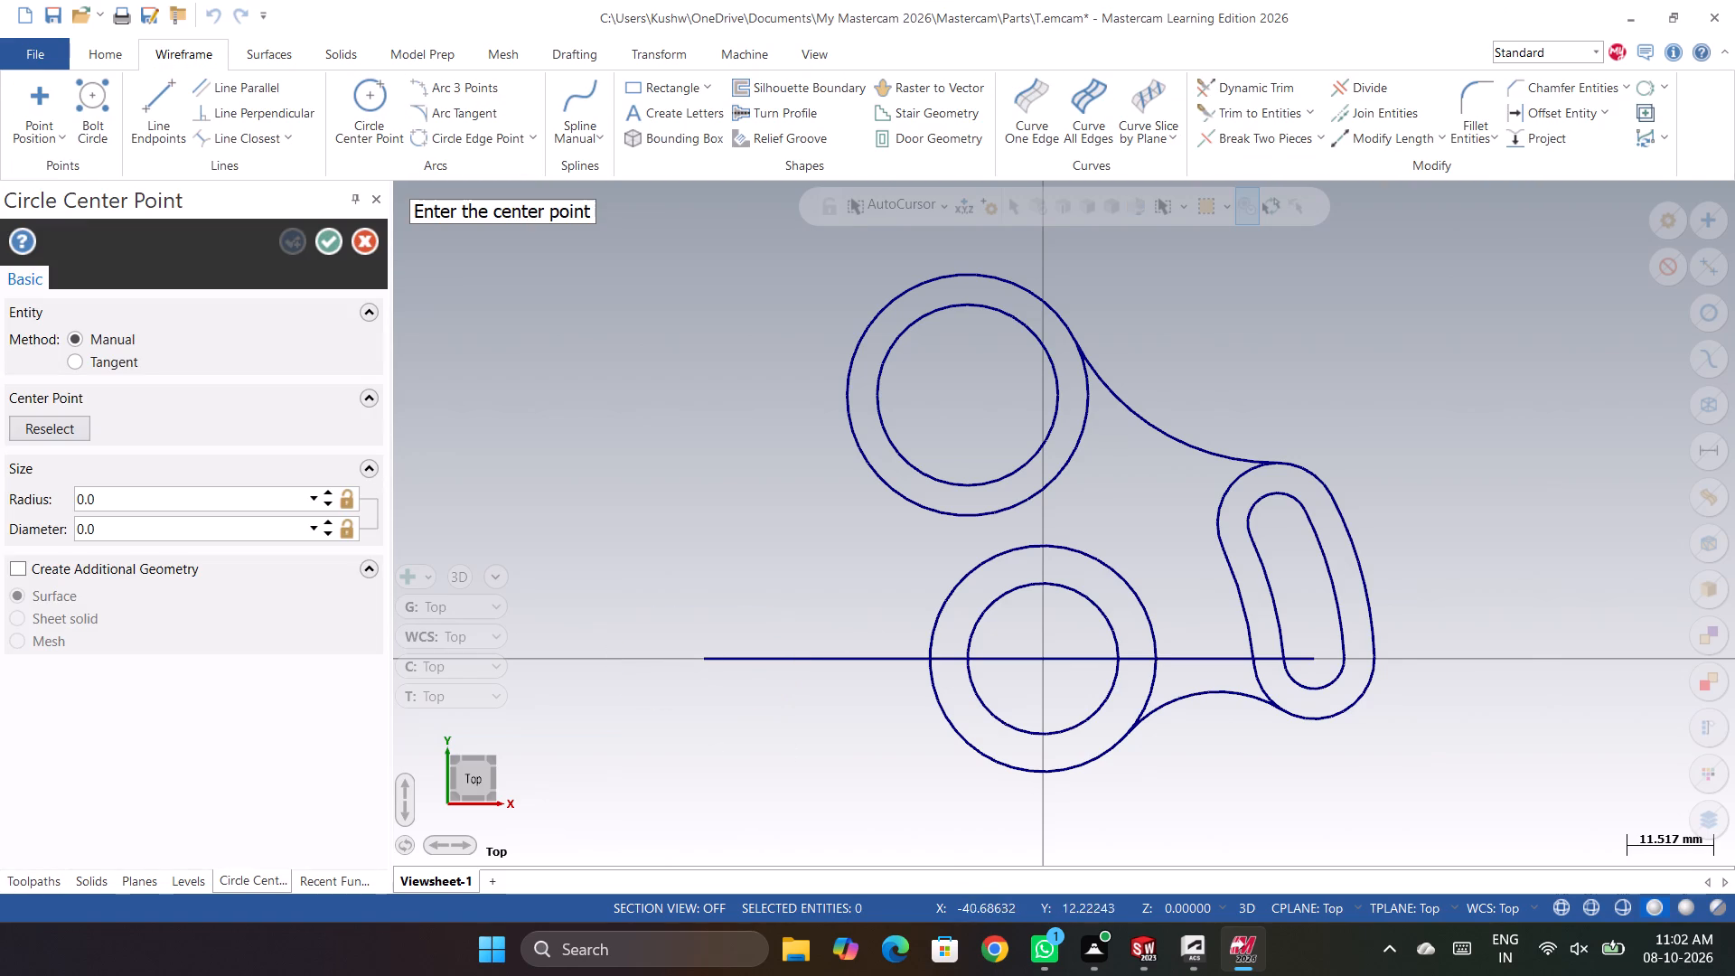
click(704, 659)
click(736, 704)
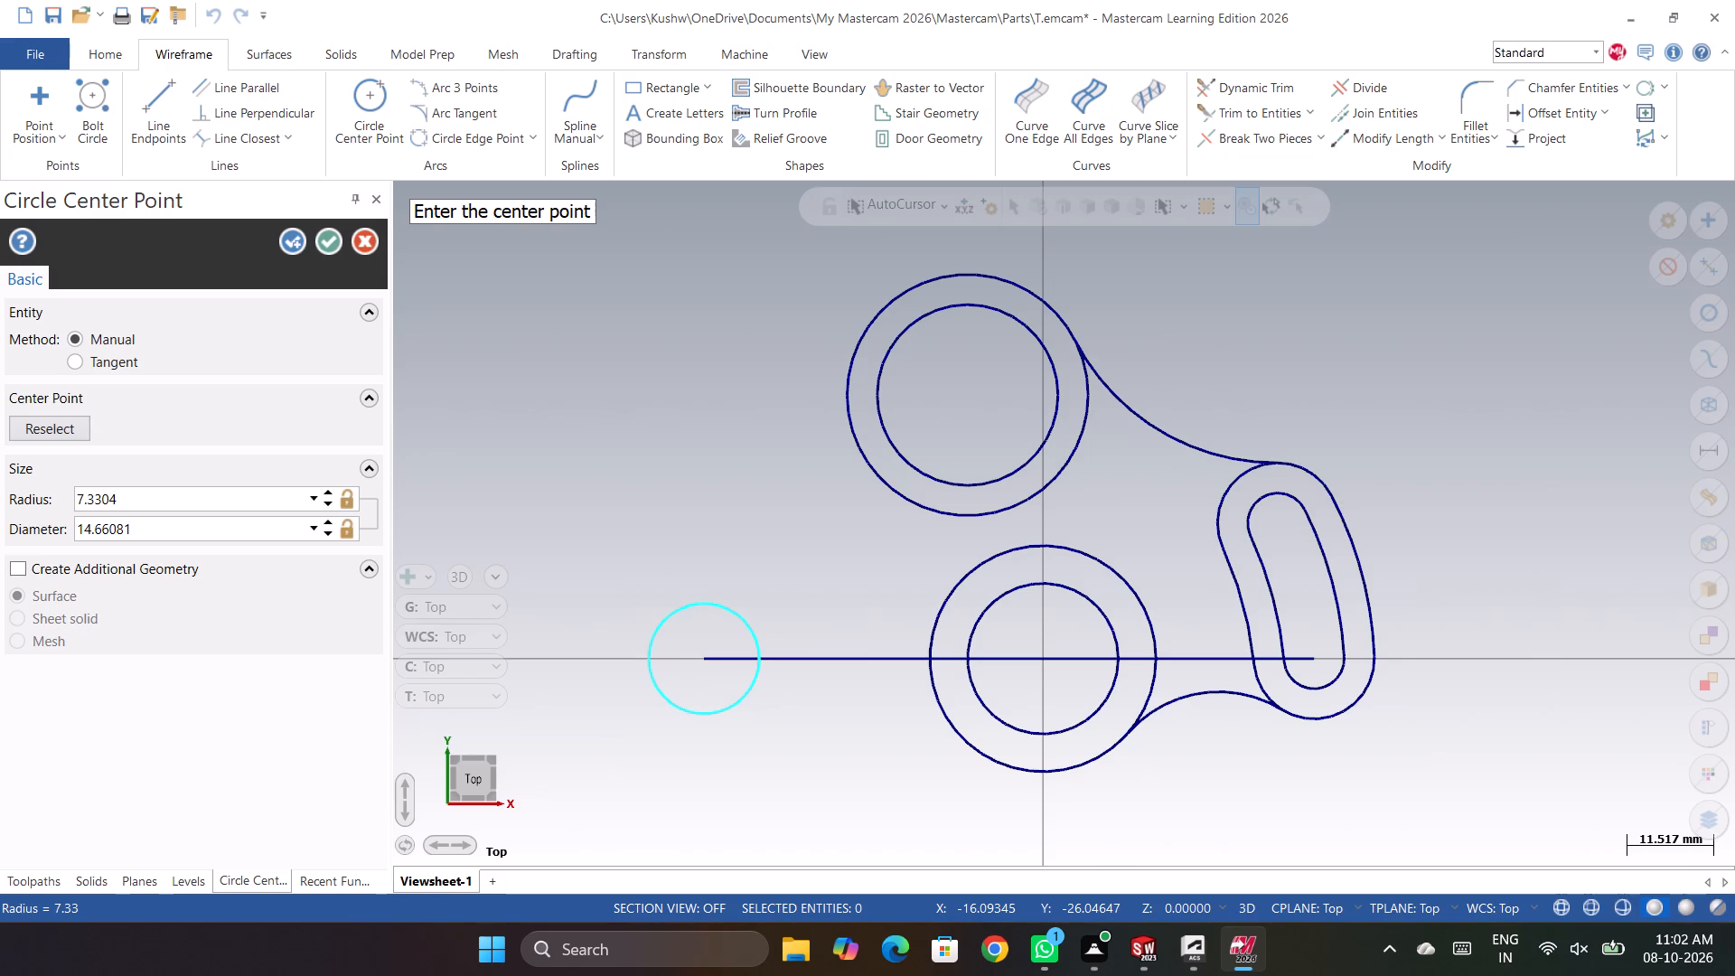
click(146, 504)
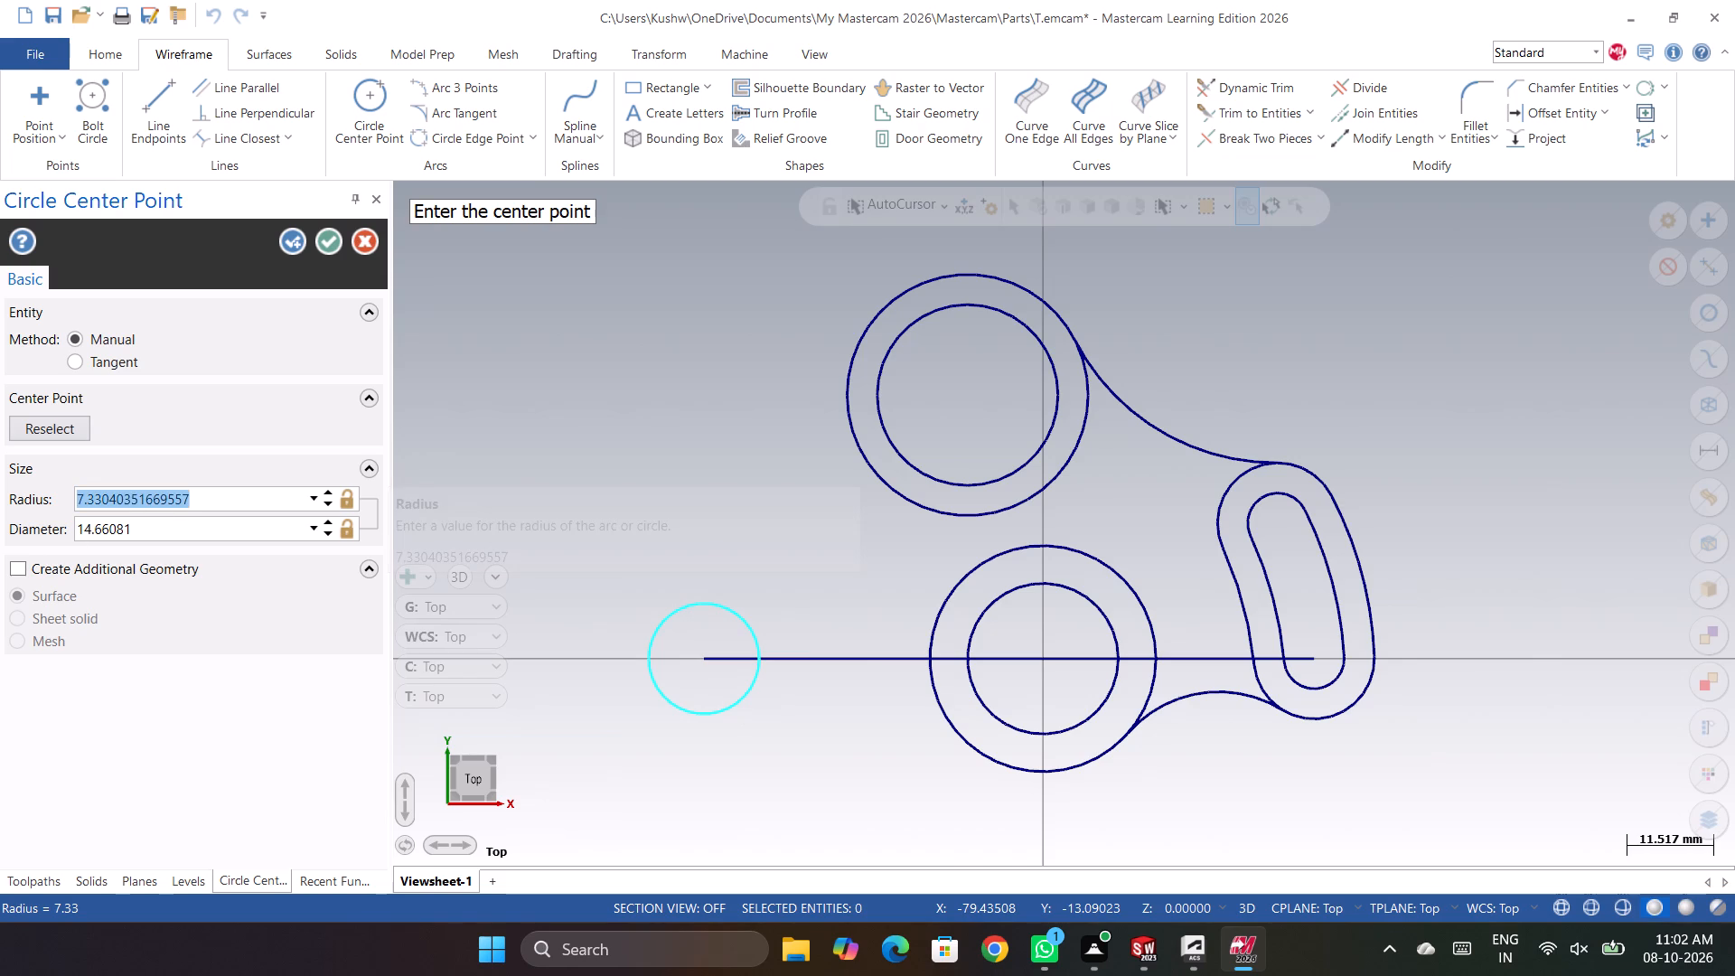
key(4)
key(Return)
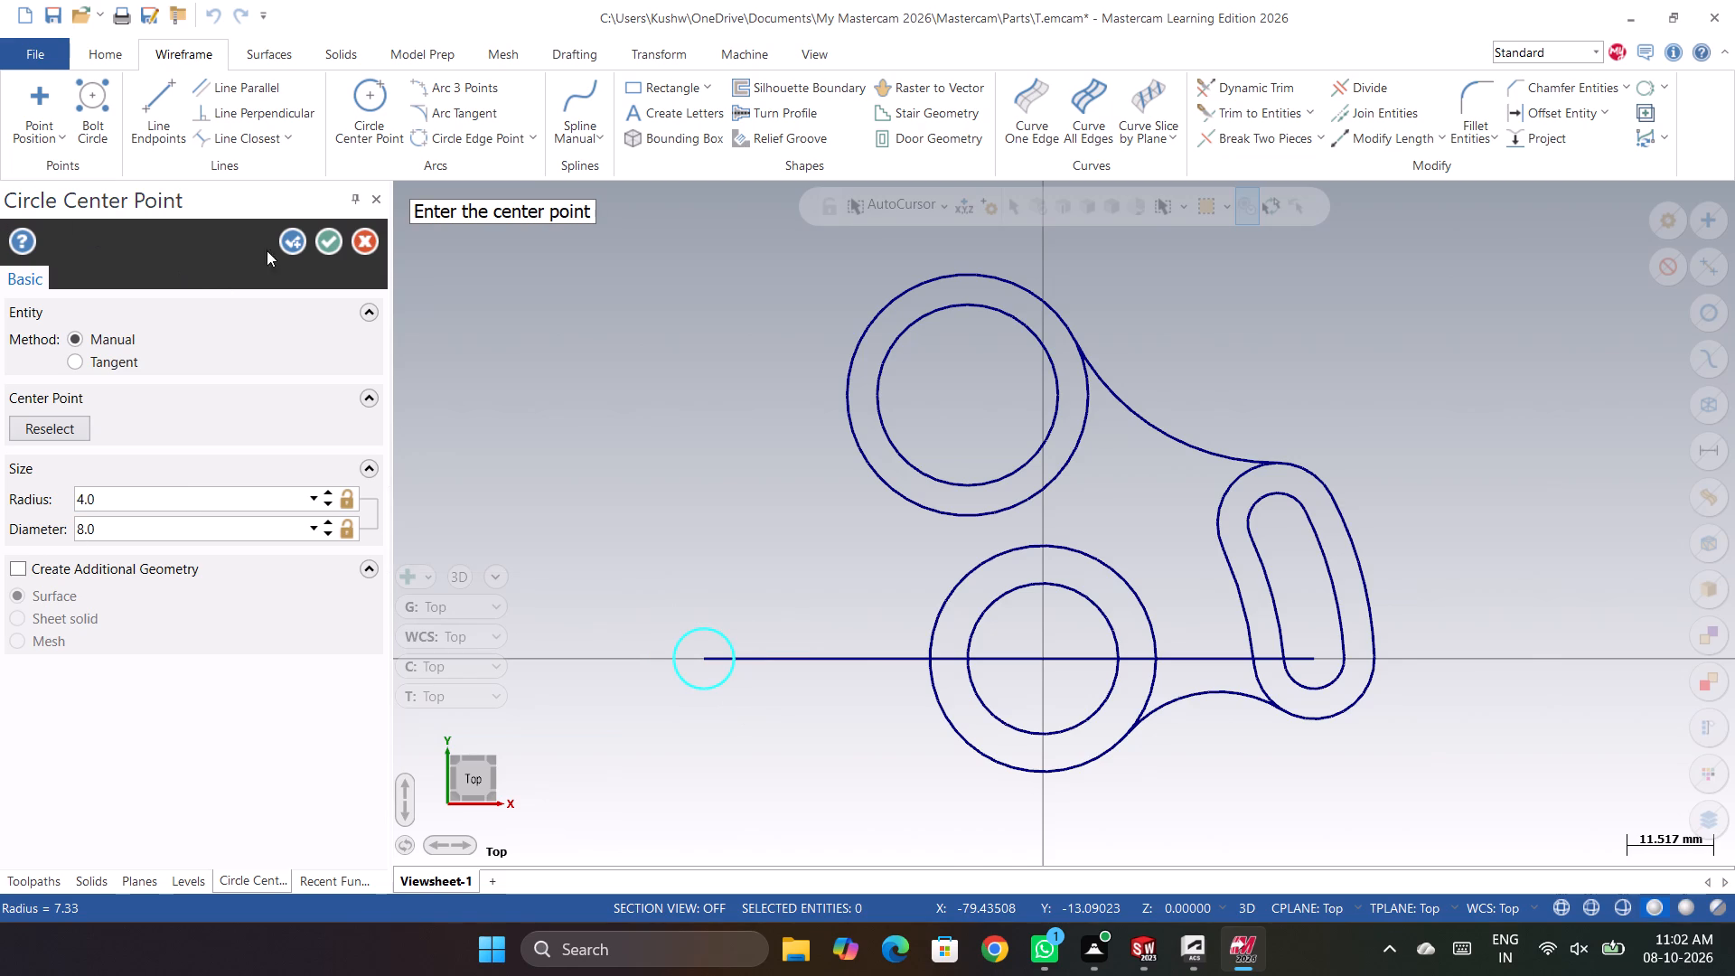
click(340, 241)
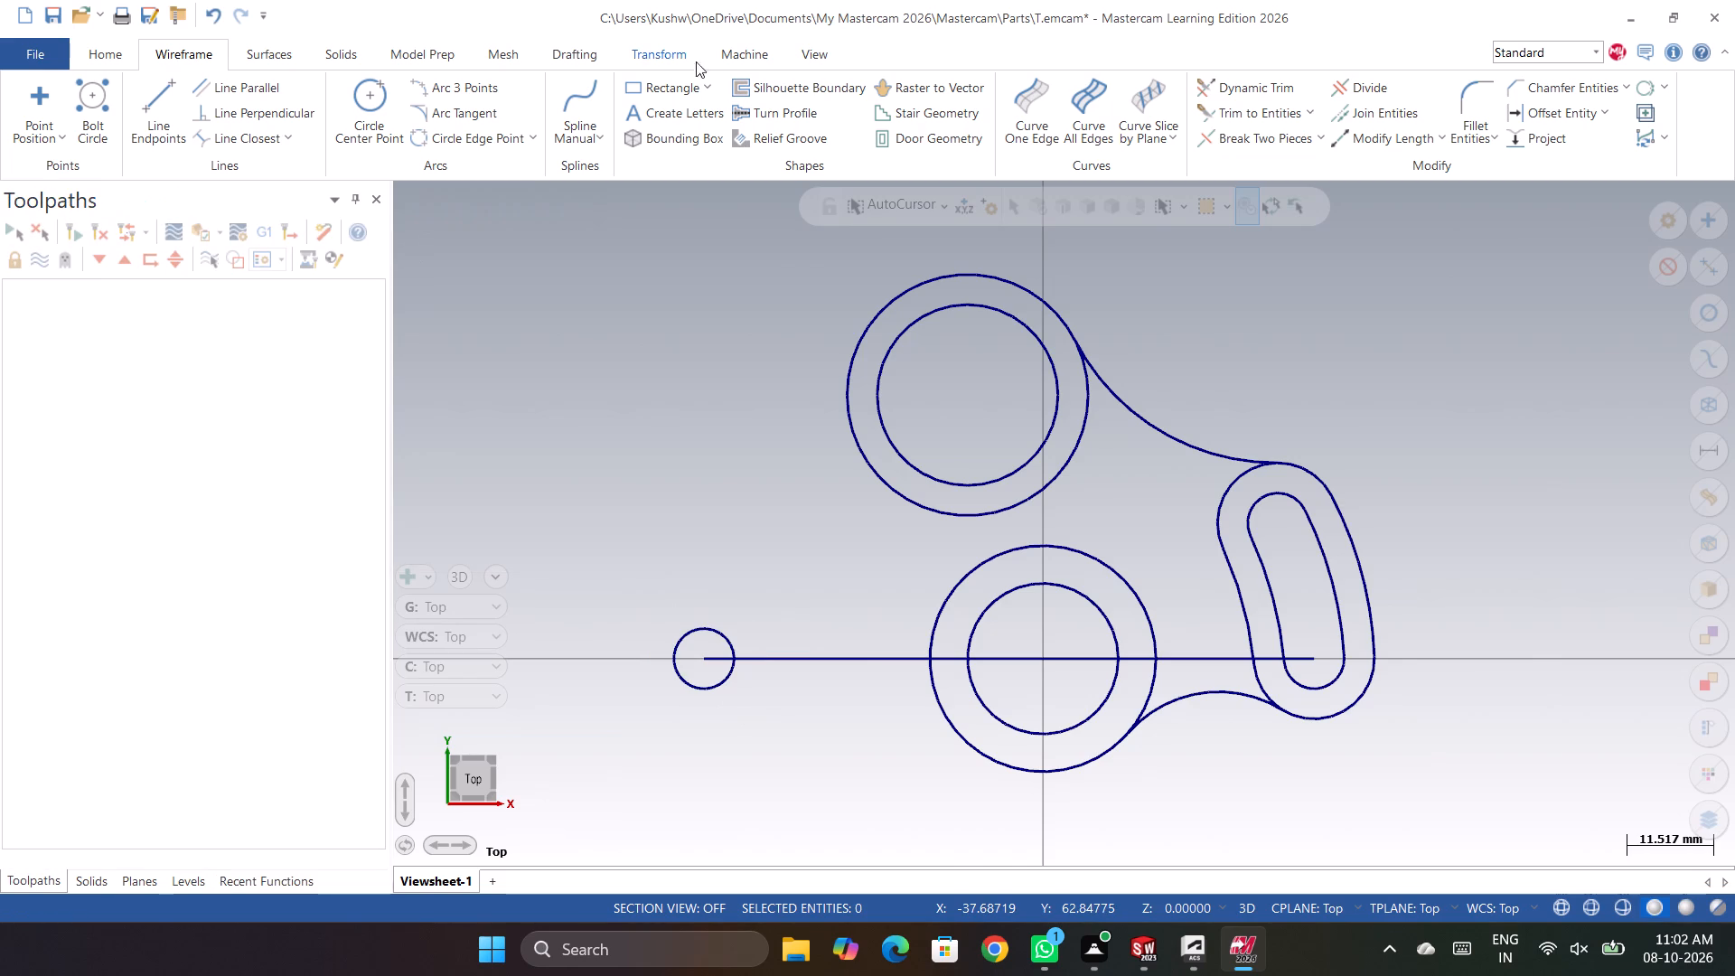
Place an obround centred on the small circle's right quadrant point, with width 18 mm and height 8 mm.
click(712, 85)
click(704, 143)
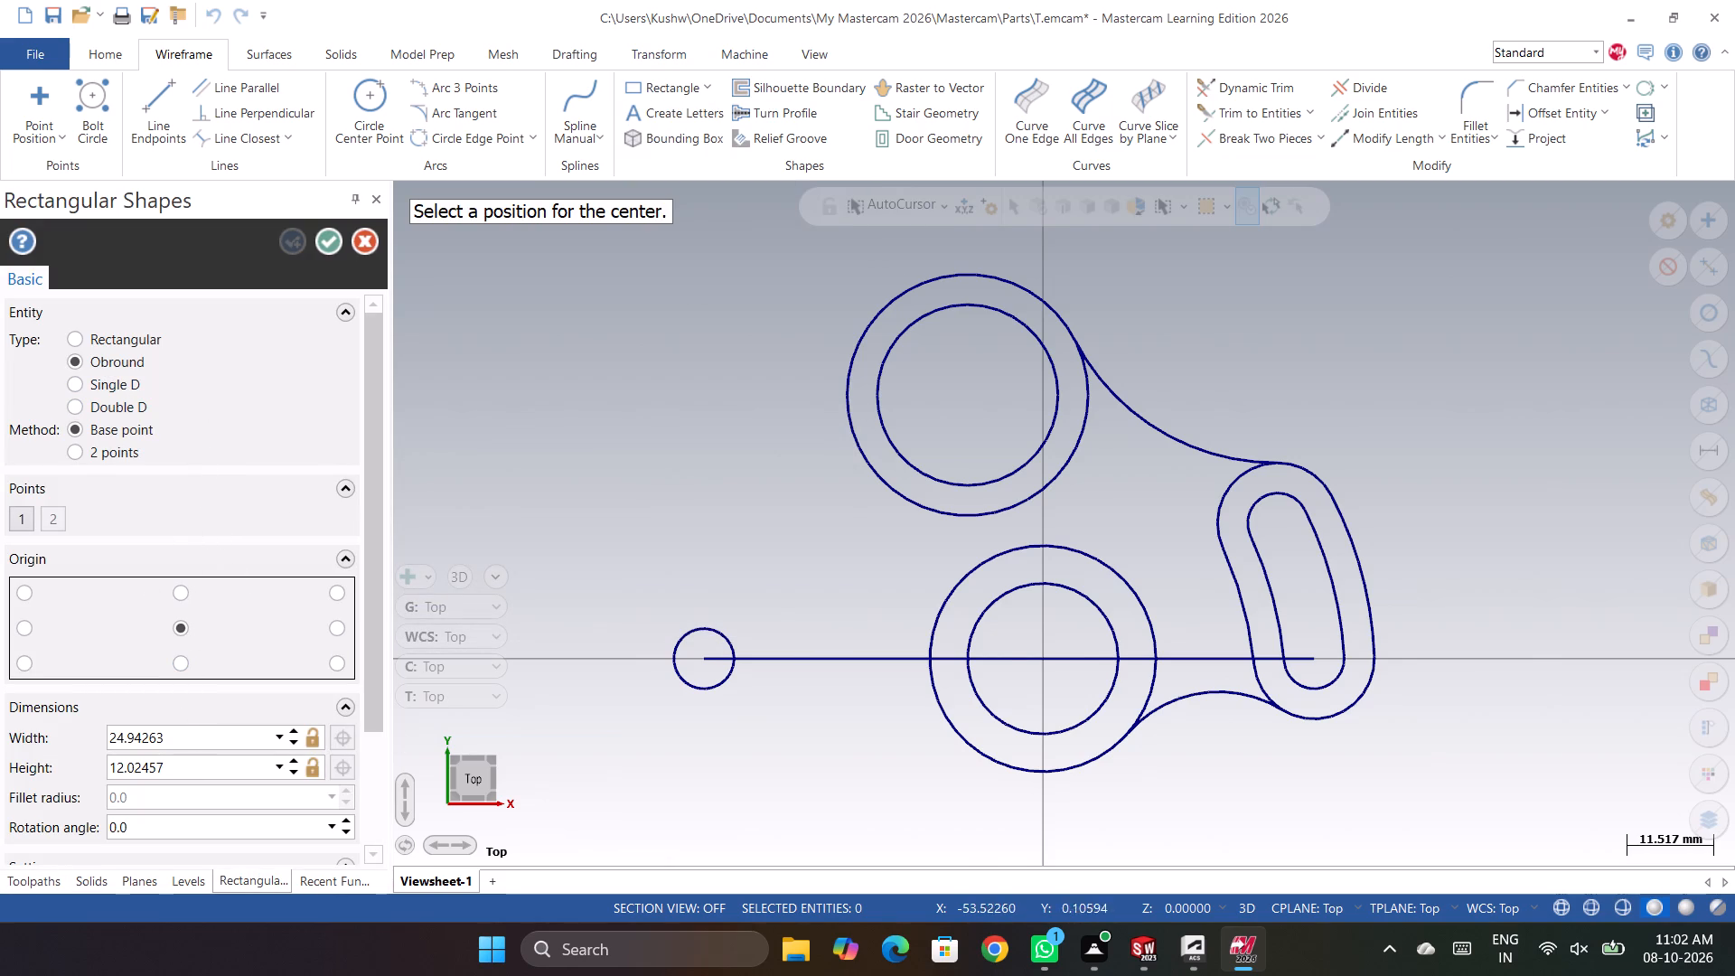
click(736, 659)
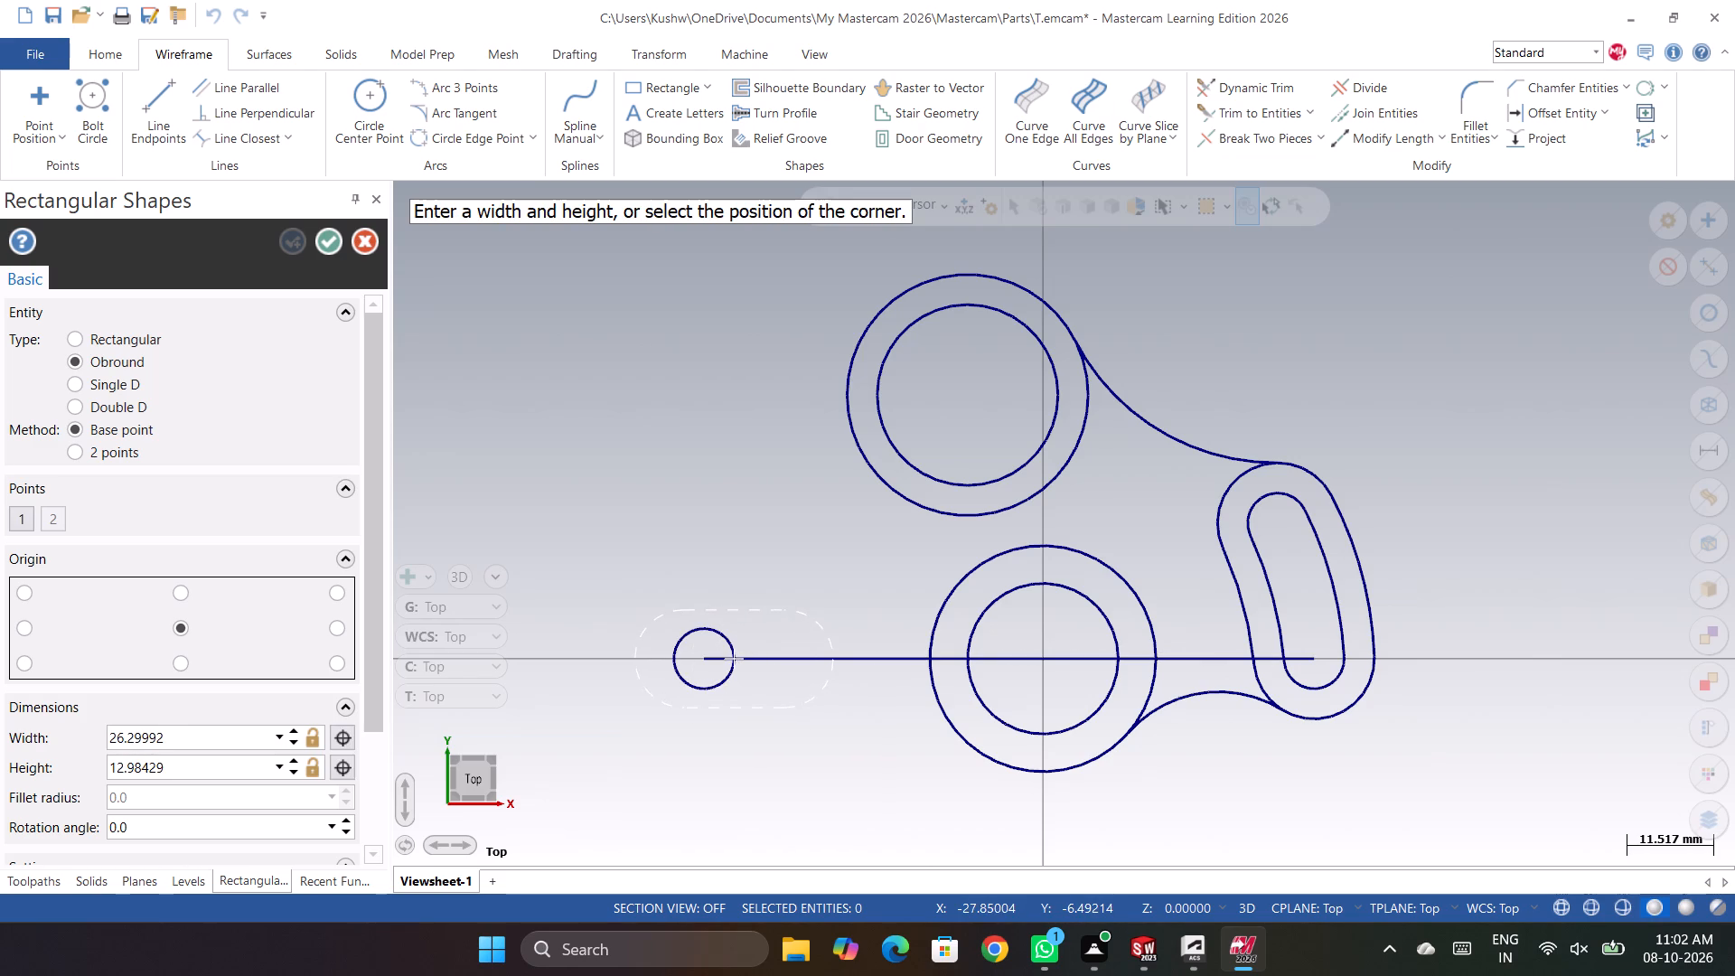
click(834, 707)
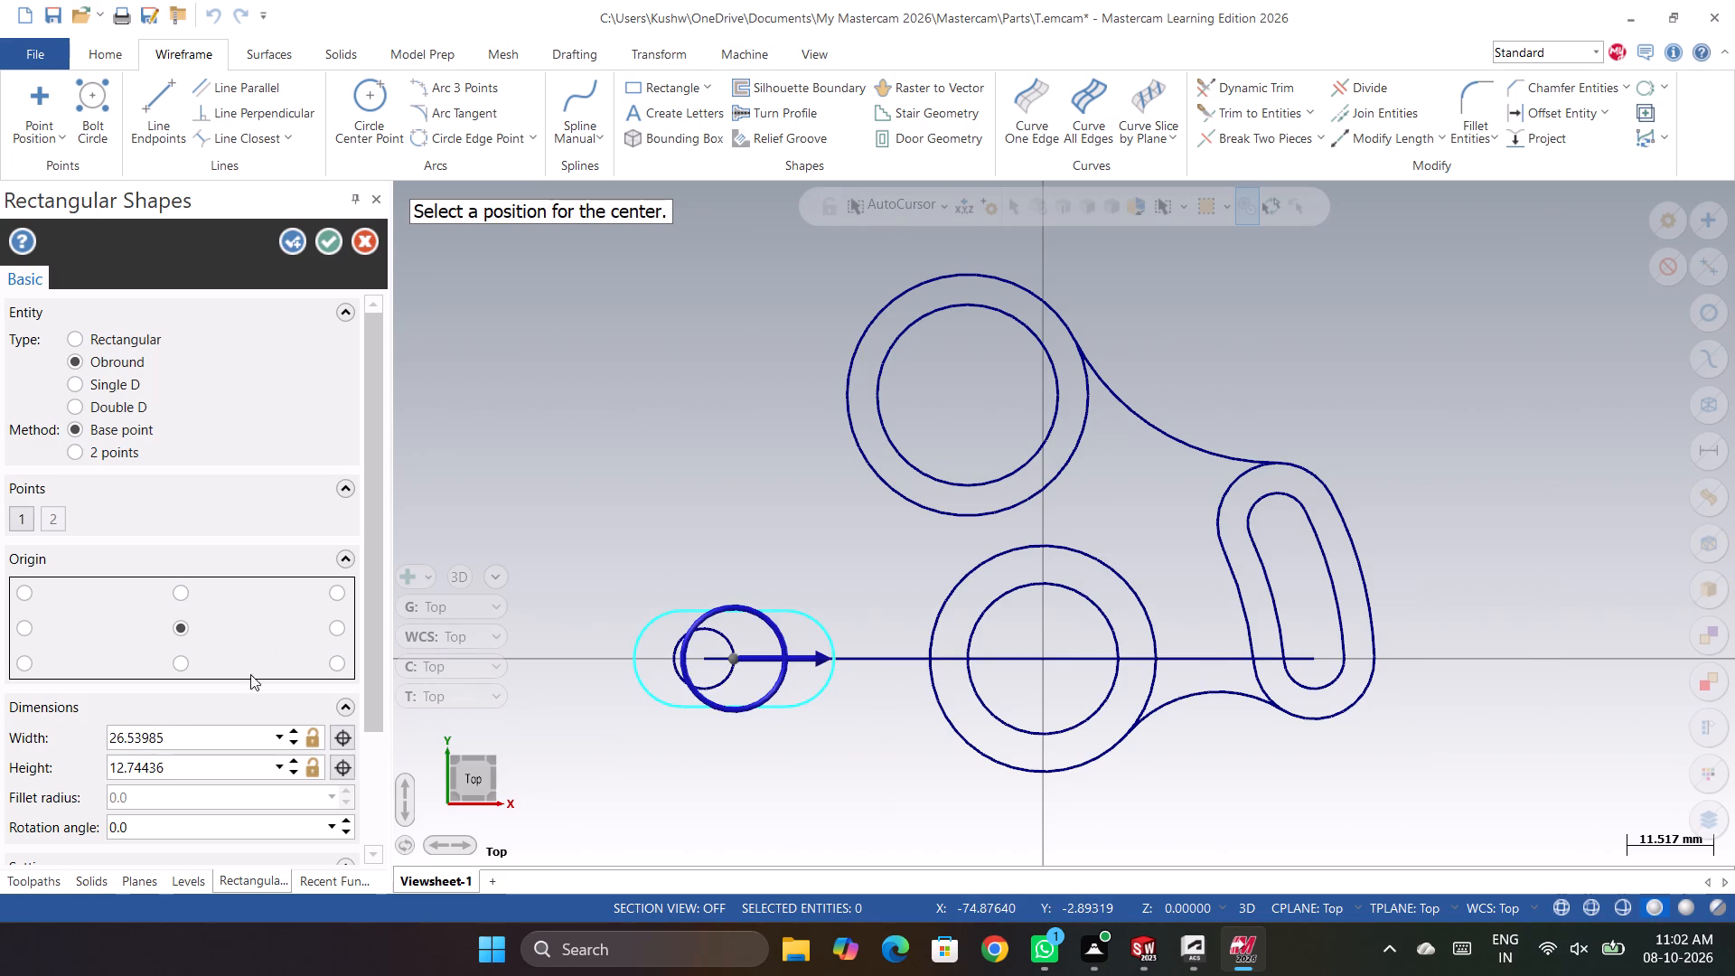
click(202, 737)
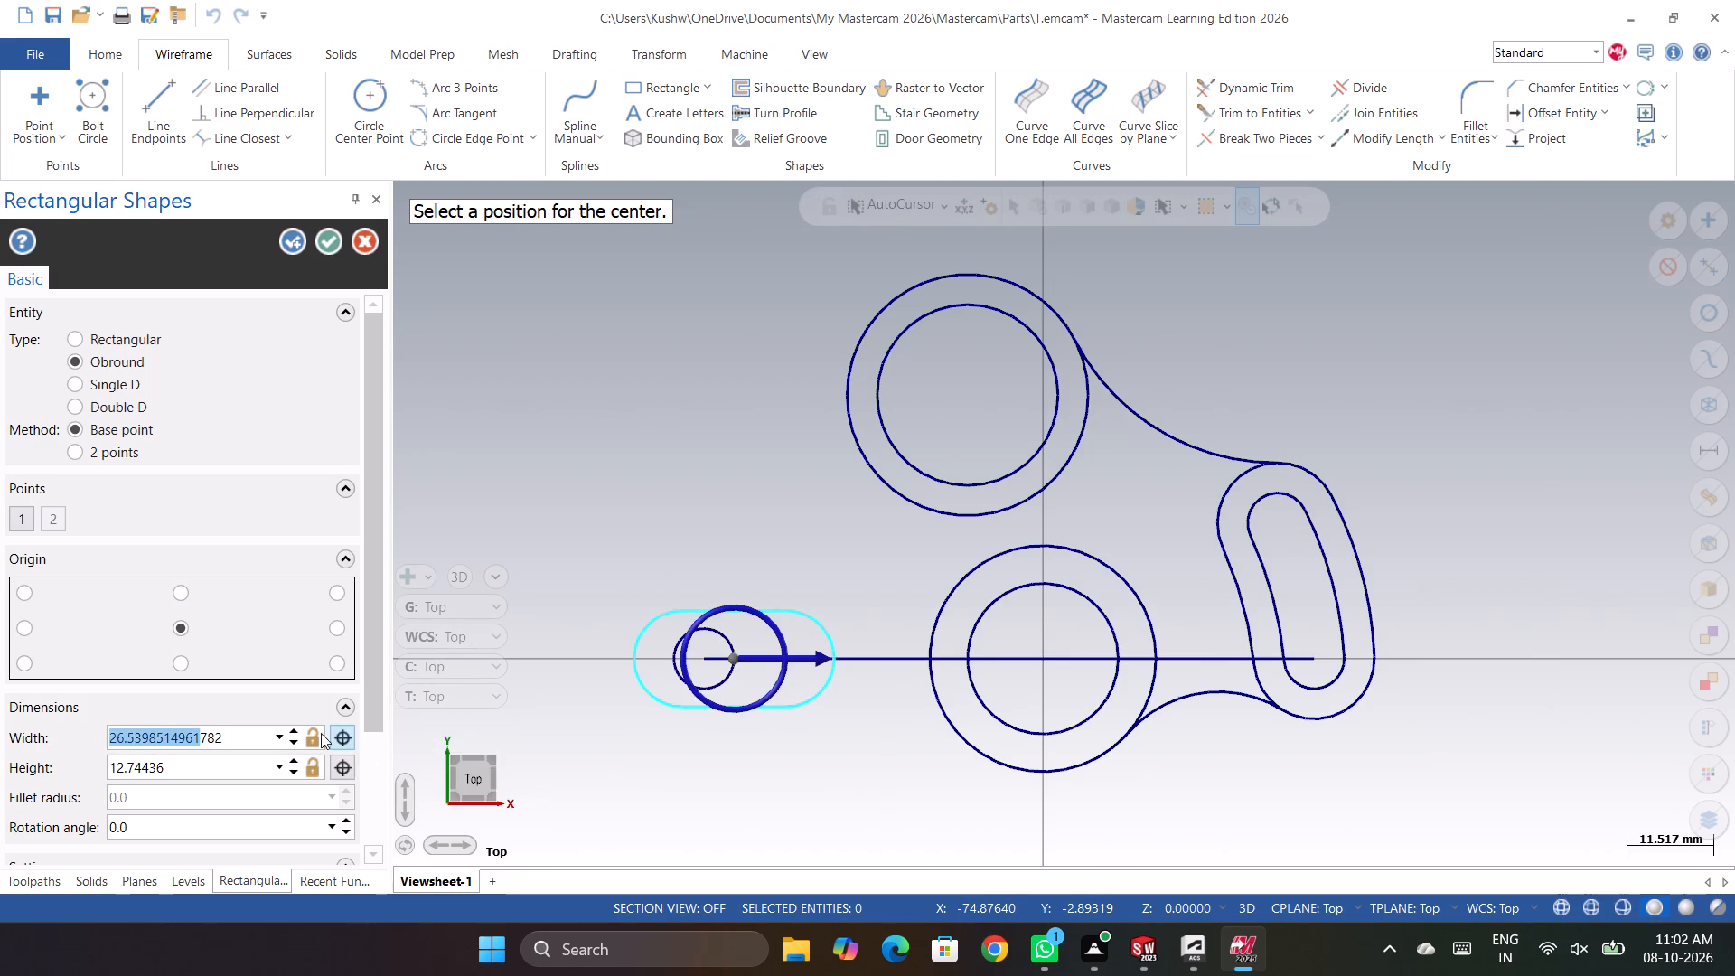
drag(255, 735, 4, 717)
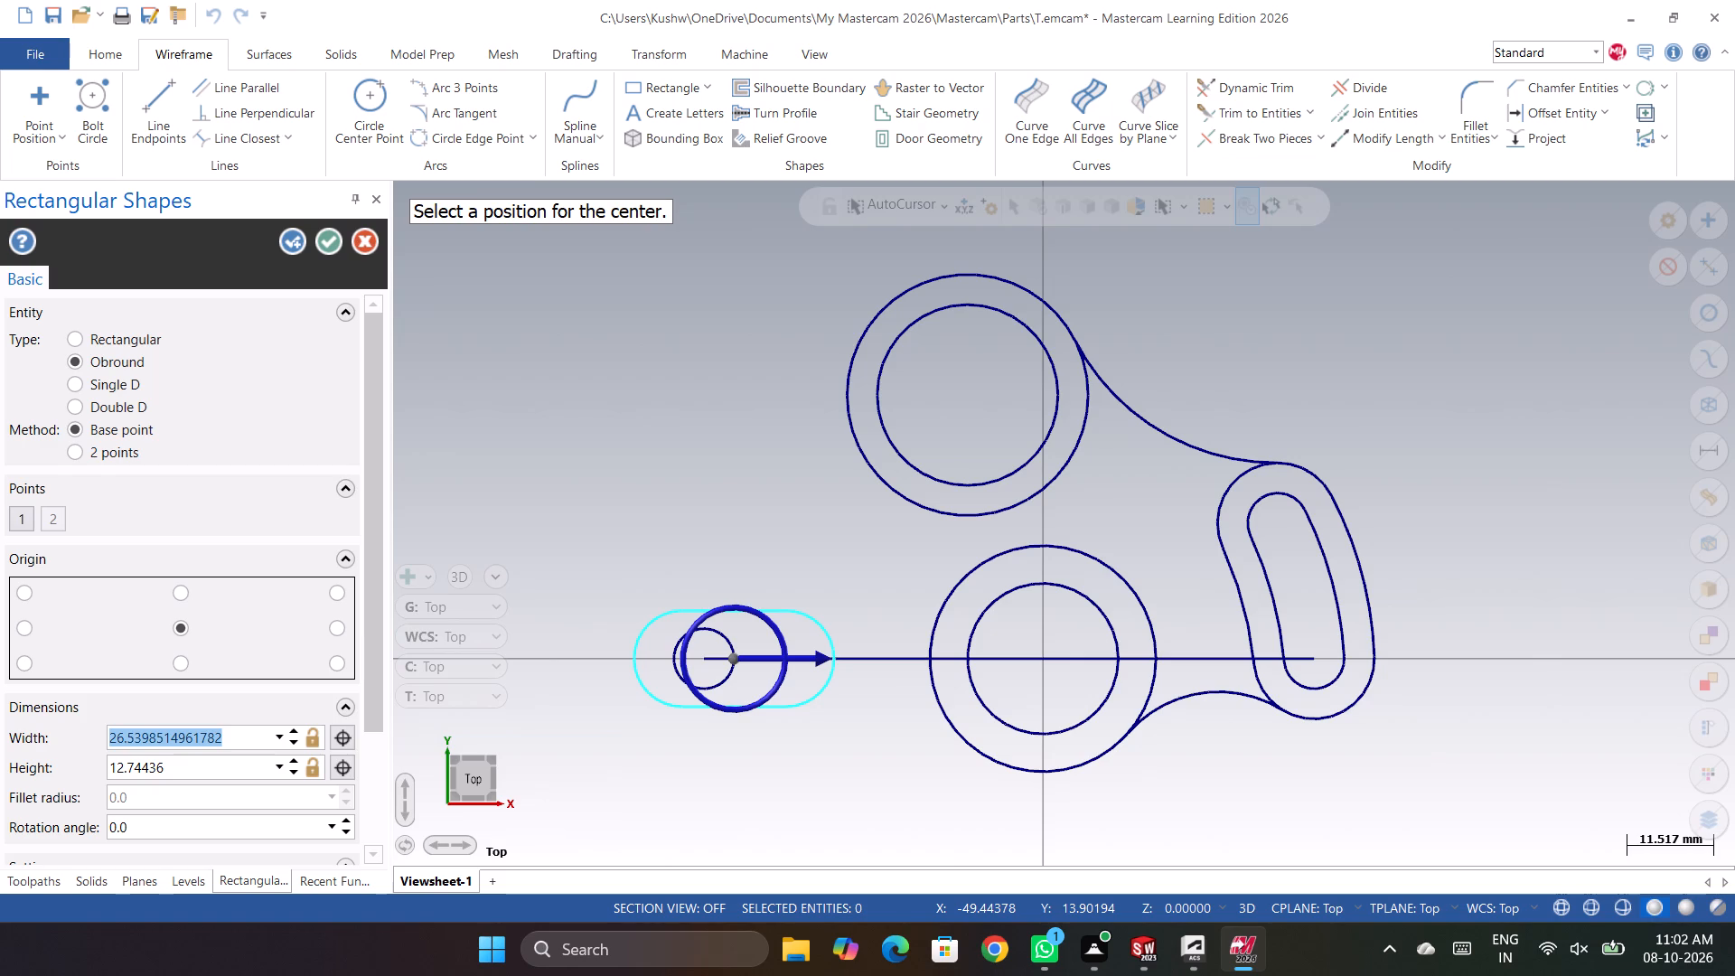
text(18)
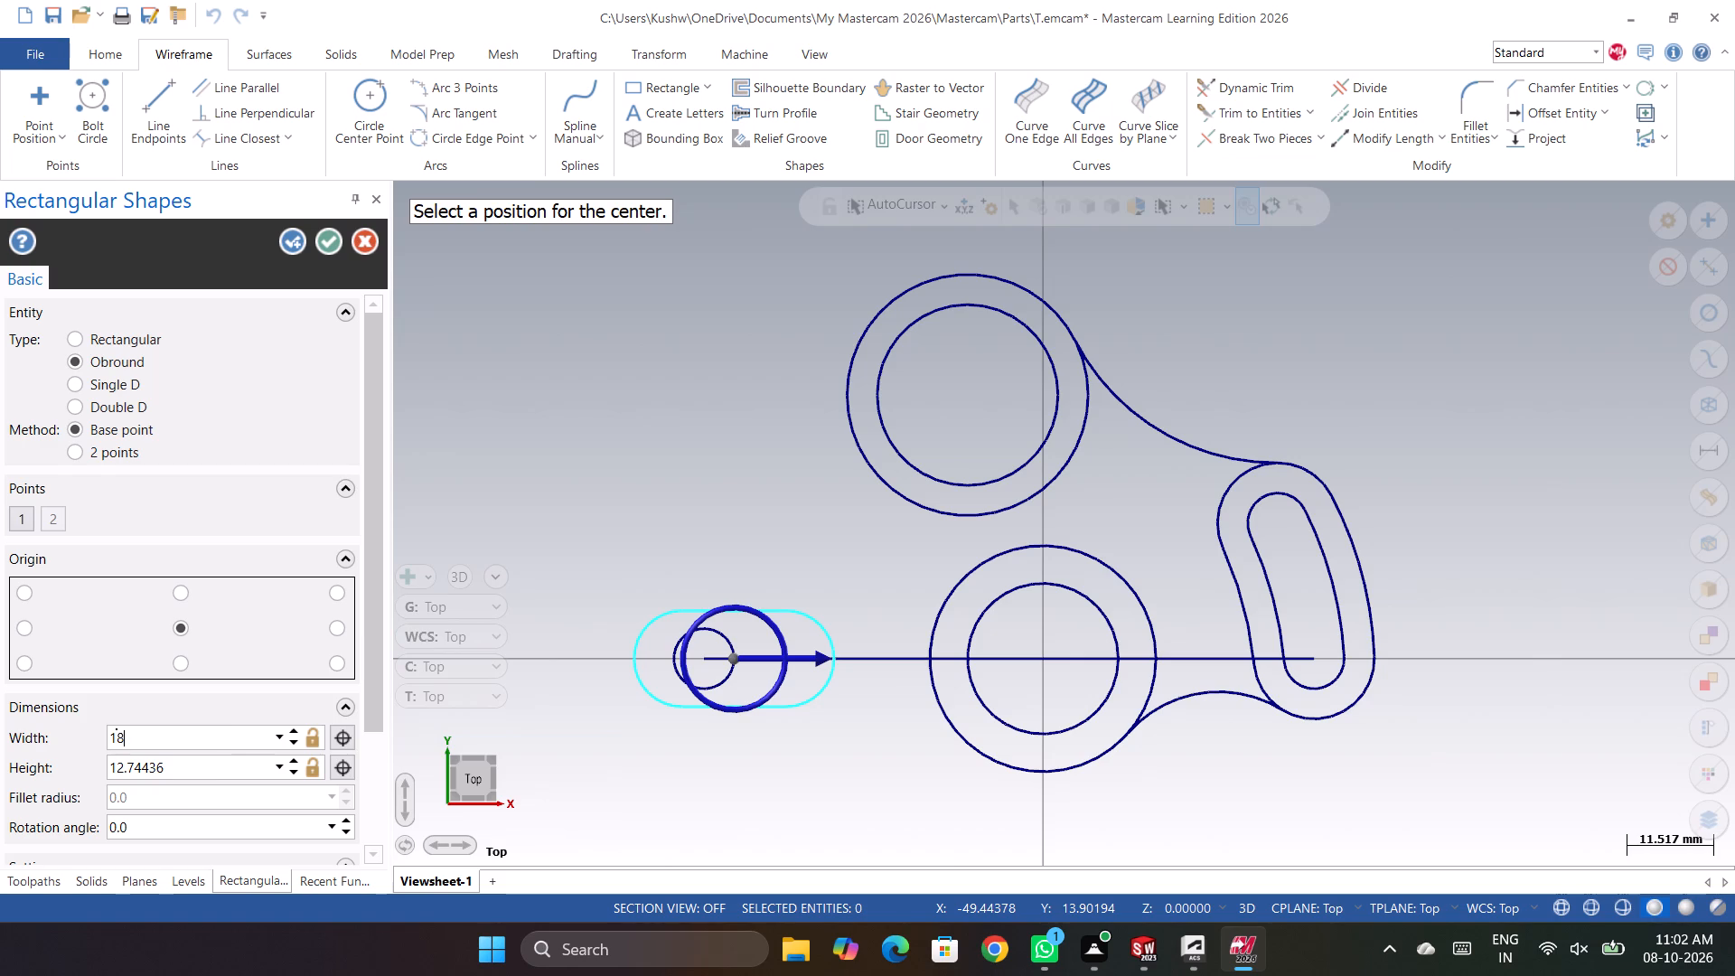
click(262, 773)
key(8)
key(Return)
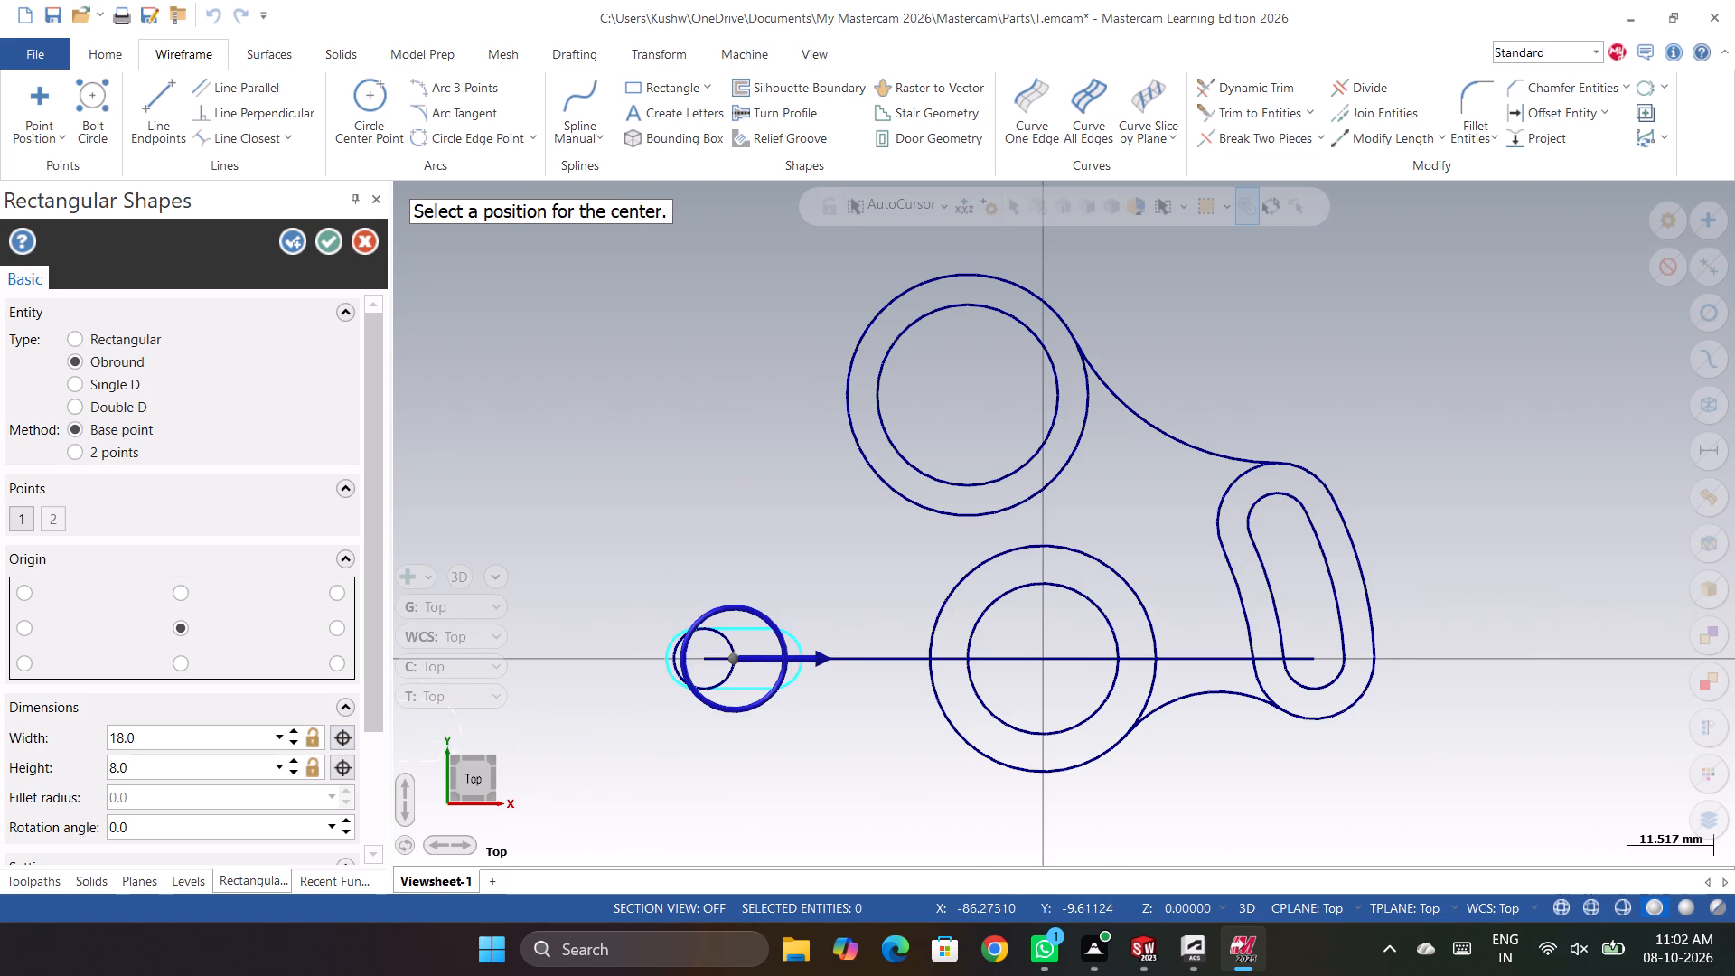
Set the obround's width to 17 mm.
drag(168, 739, 70, 737)
drag(182, 742, 82, 745)
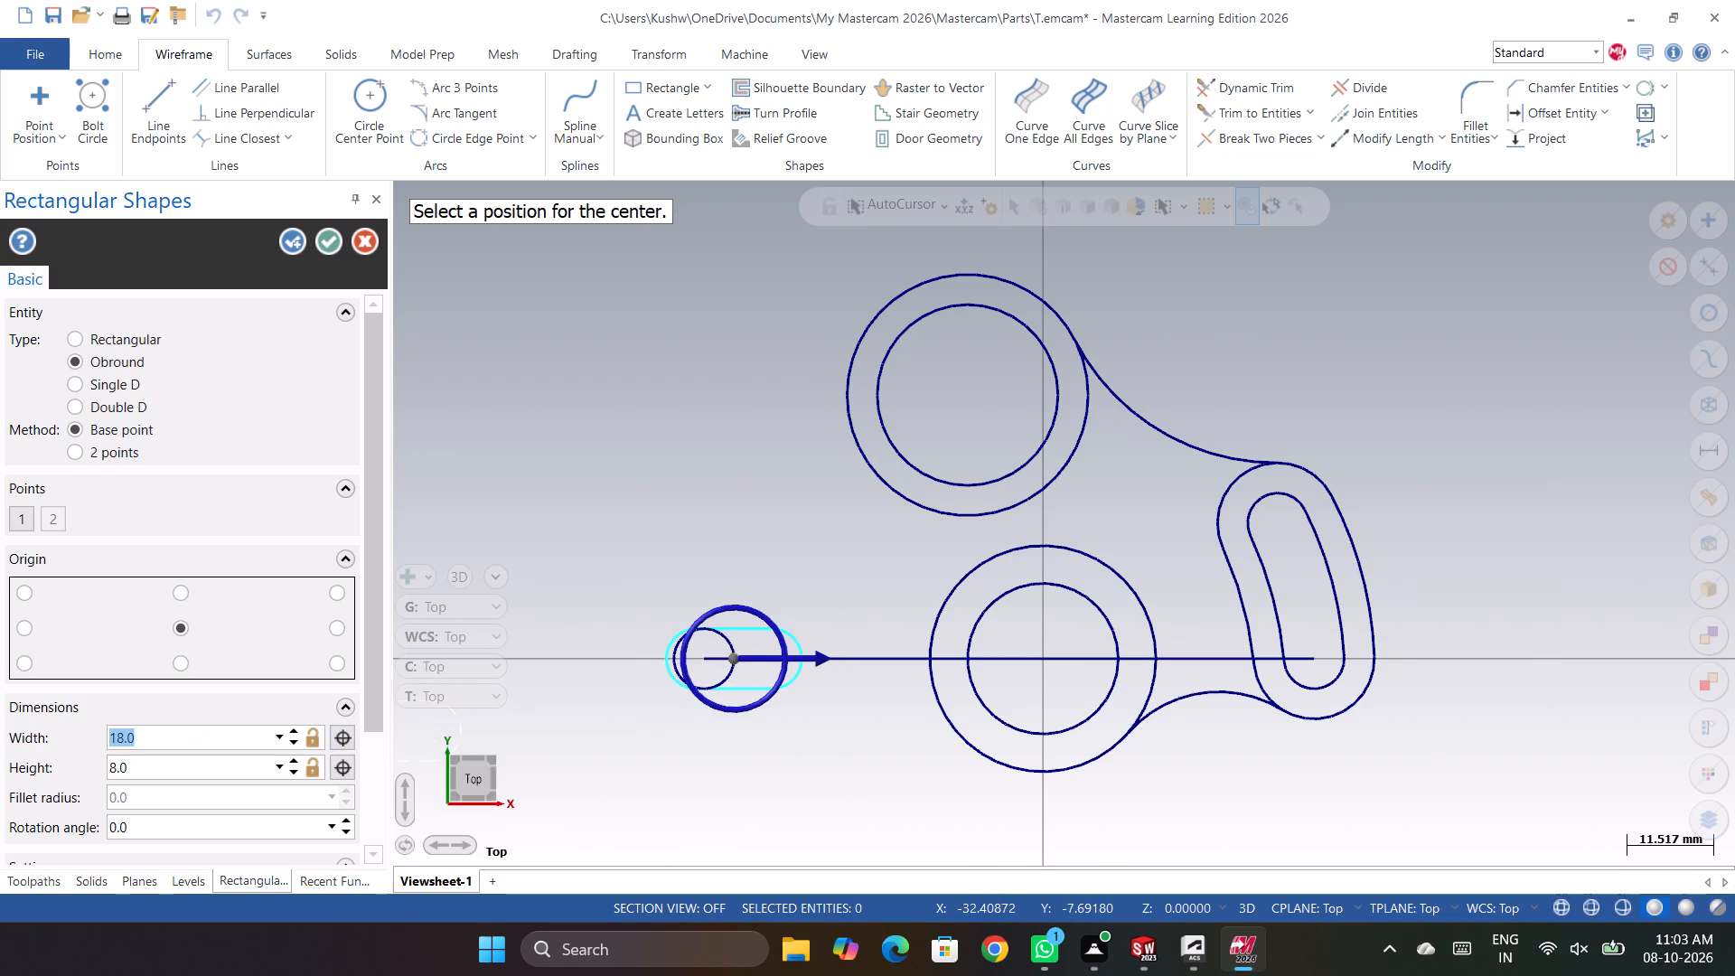
key(Right)
key(BackSpace)
key(BackSpace)
key(BackSpace)
key(7)
key(Return)
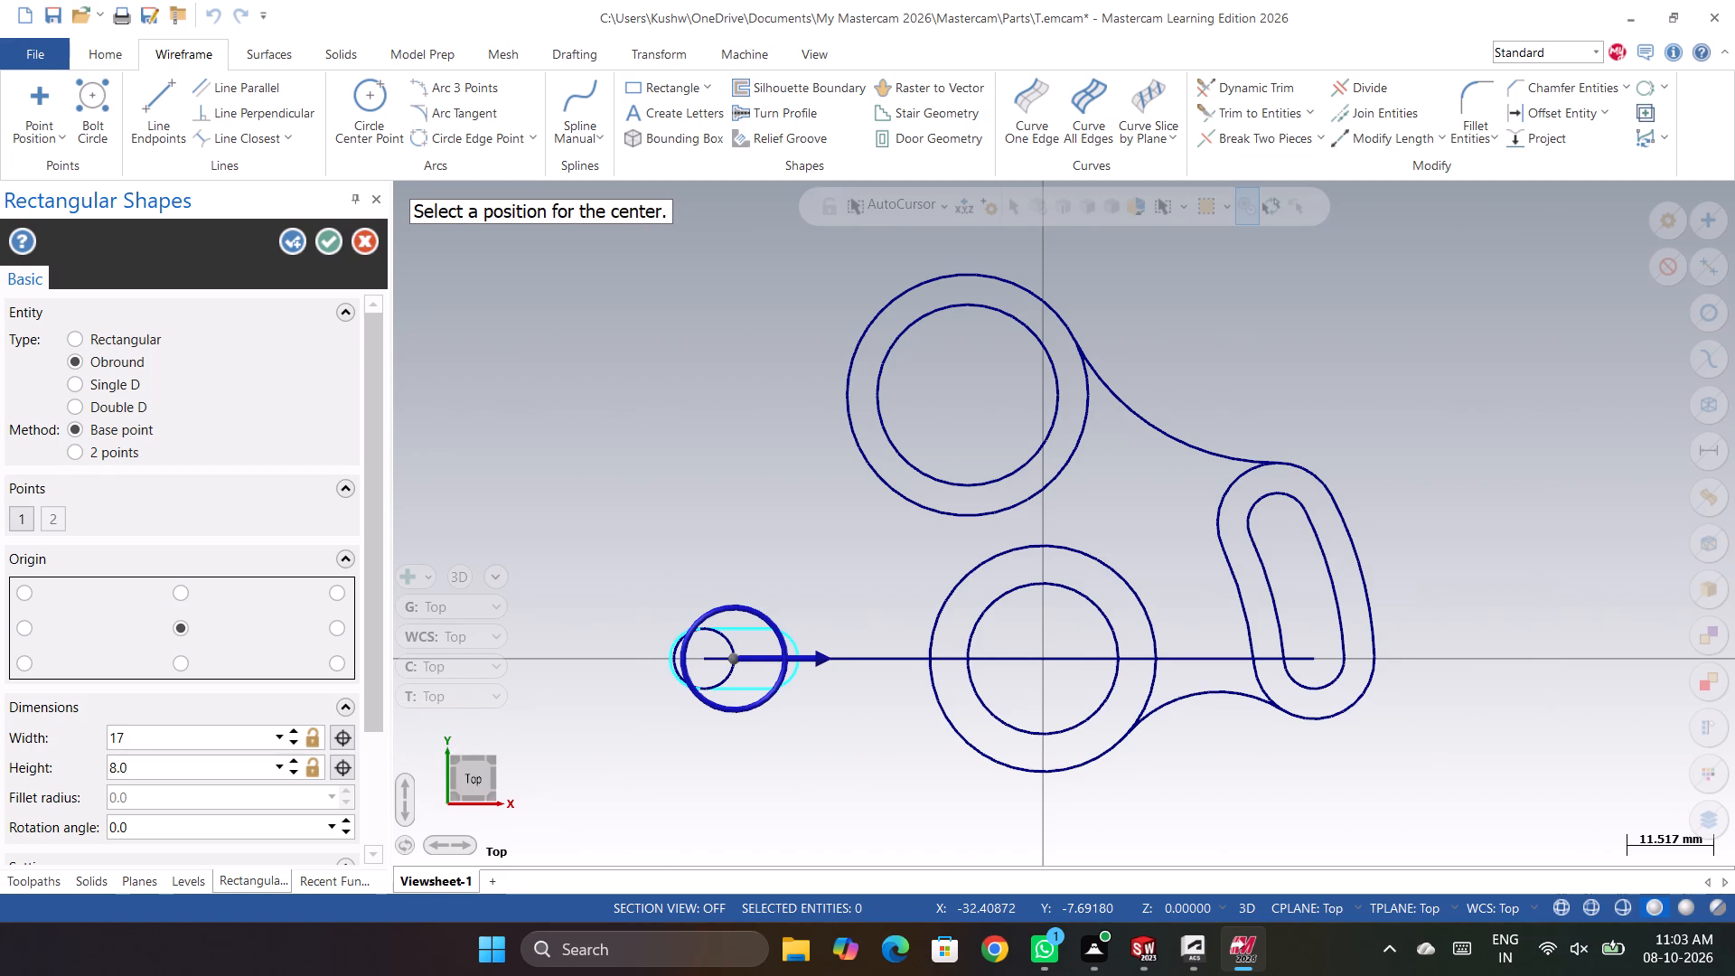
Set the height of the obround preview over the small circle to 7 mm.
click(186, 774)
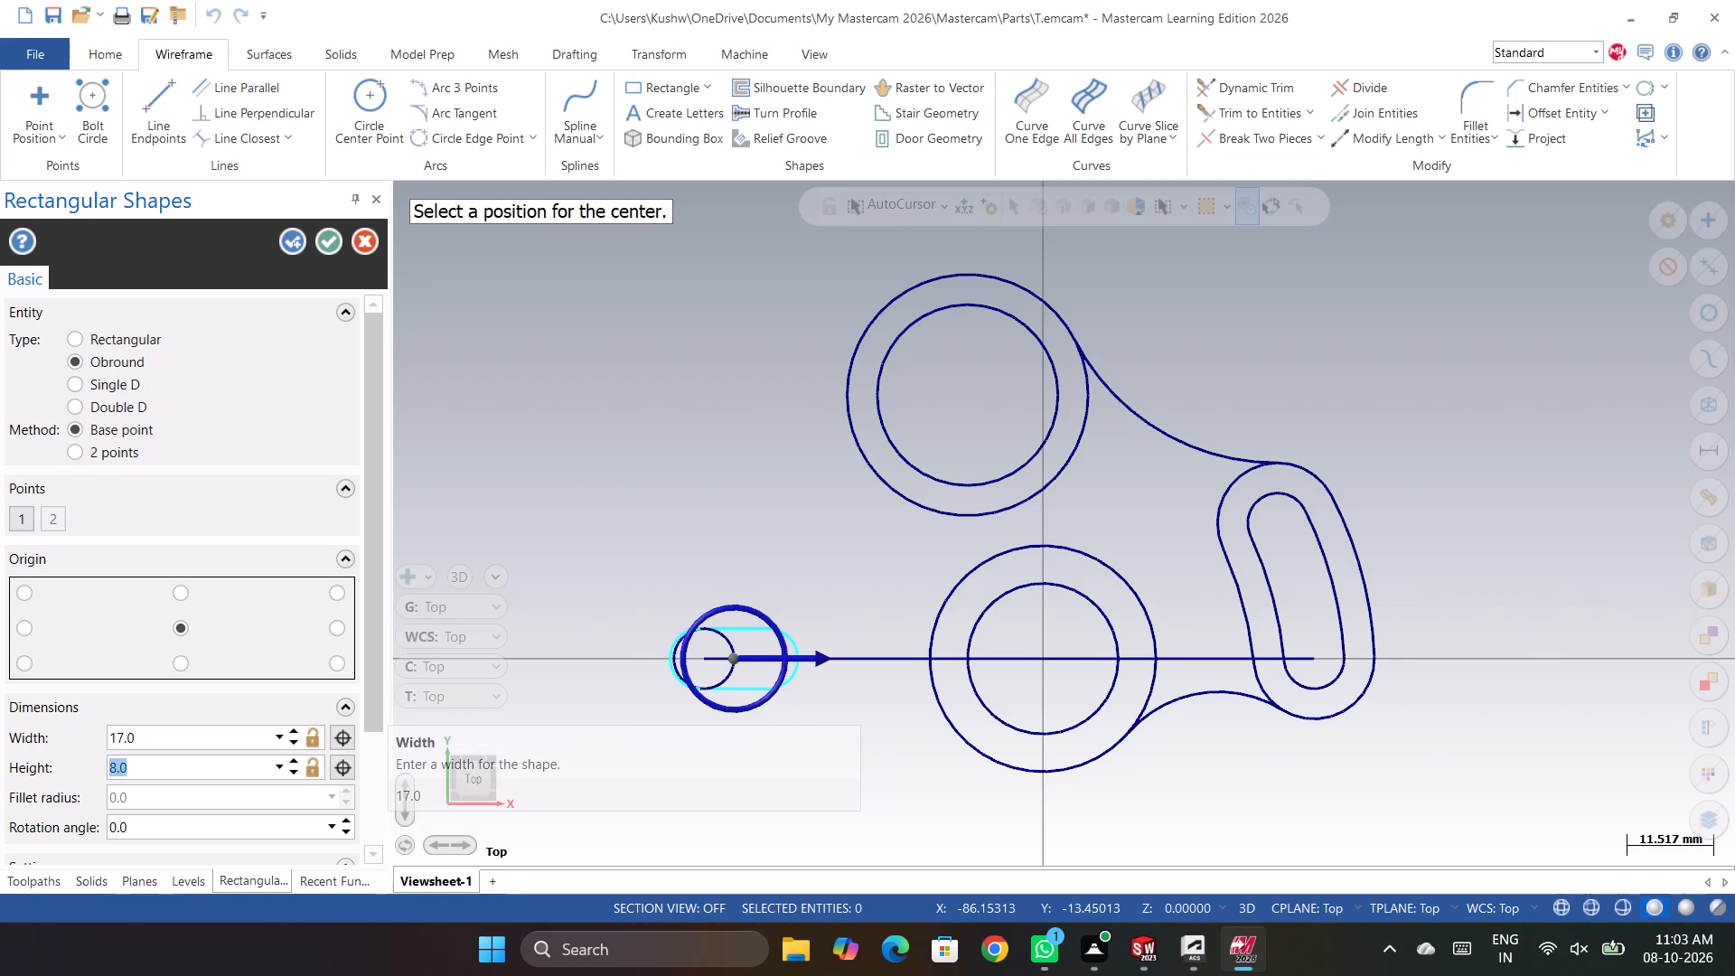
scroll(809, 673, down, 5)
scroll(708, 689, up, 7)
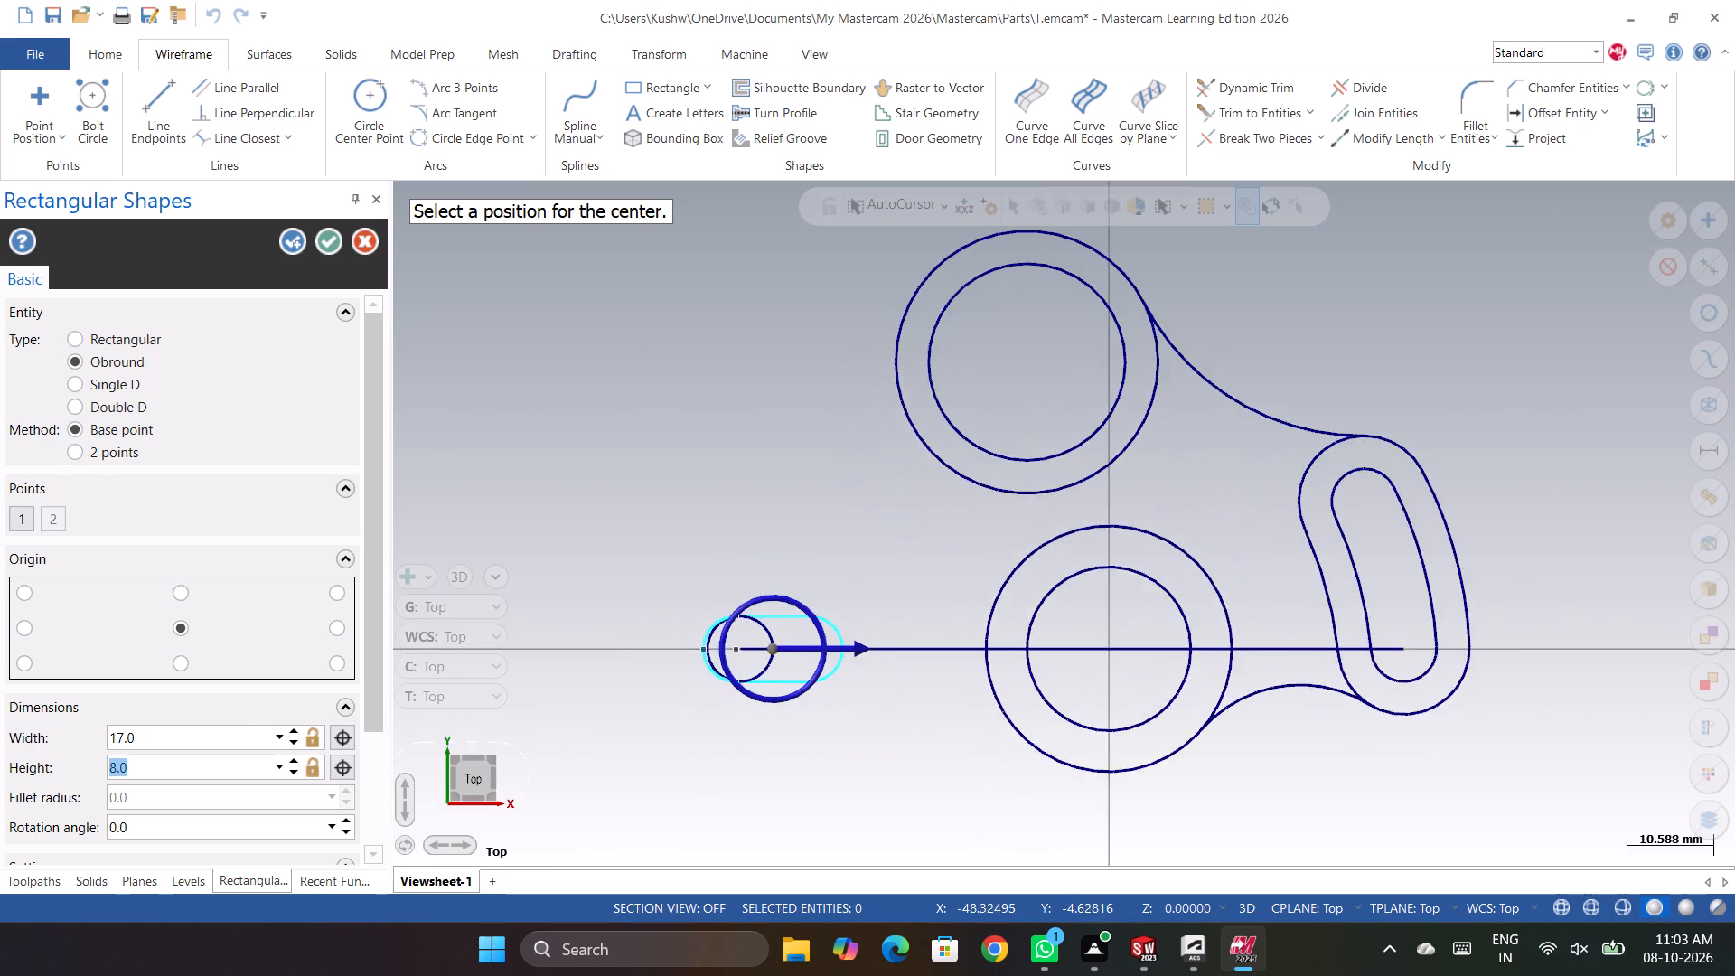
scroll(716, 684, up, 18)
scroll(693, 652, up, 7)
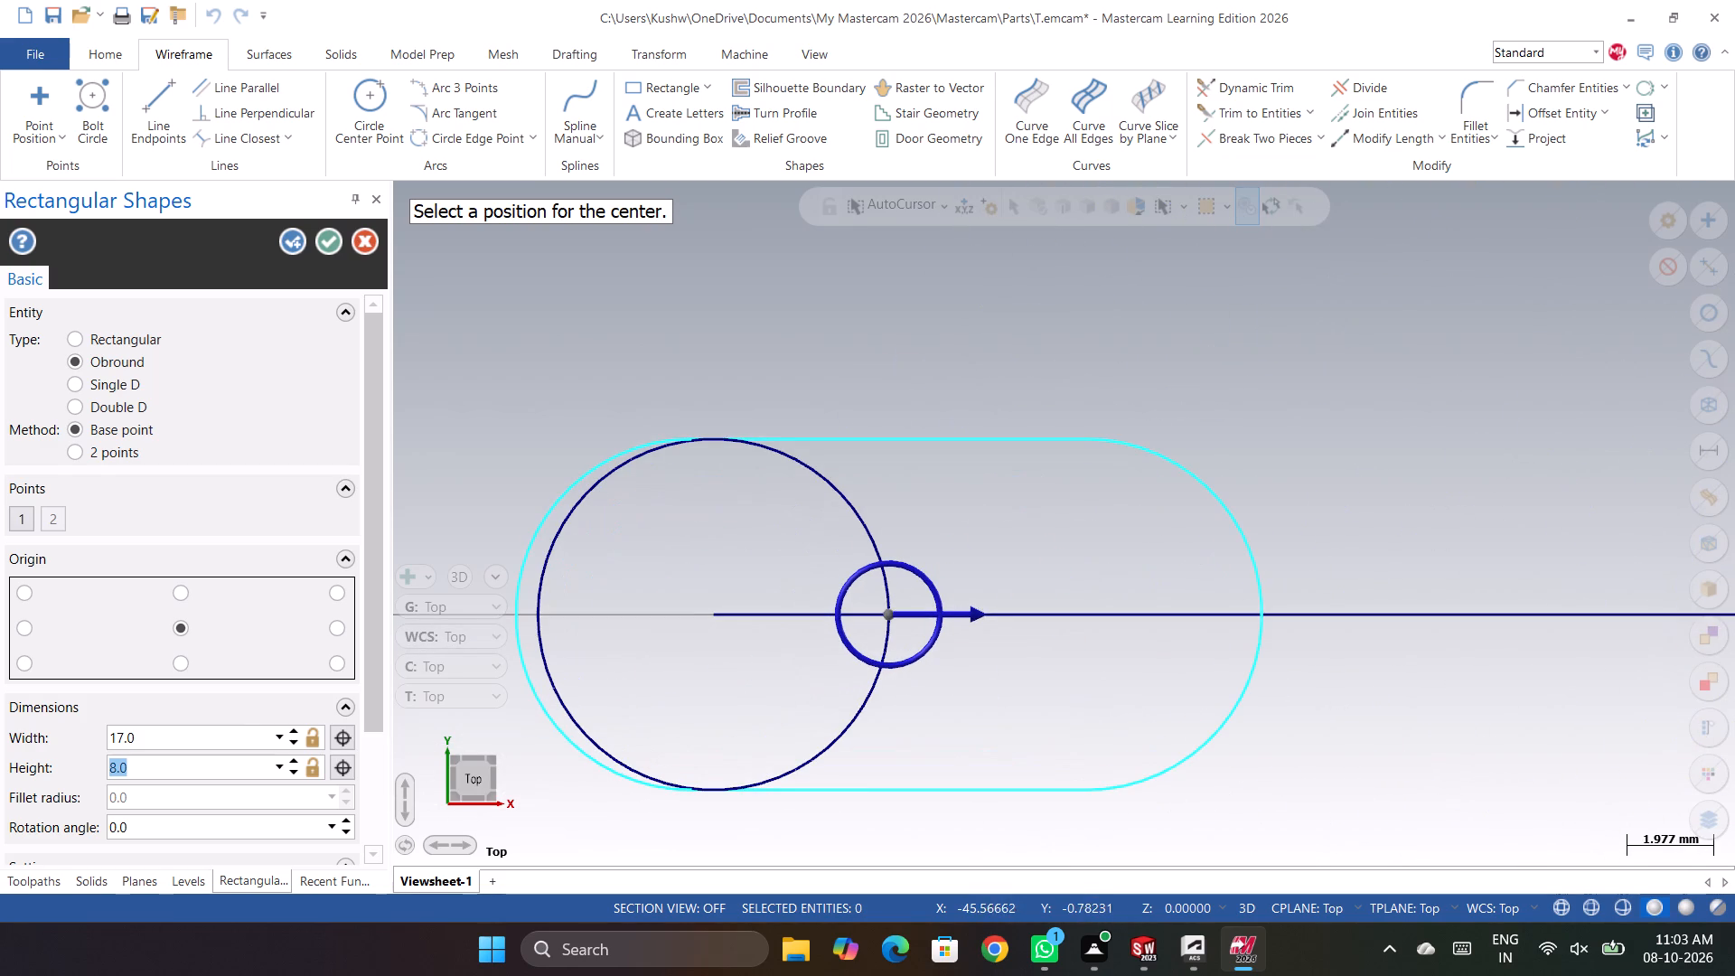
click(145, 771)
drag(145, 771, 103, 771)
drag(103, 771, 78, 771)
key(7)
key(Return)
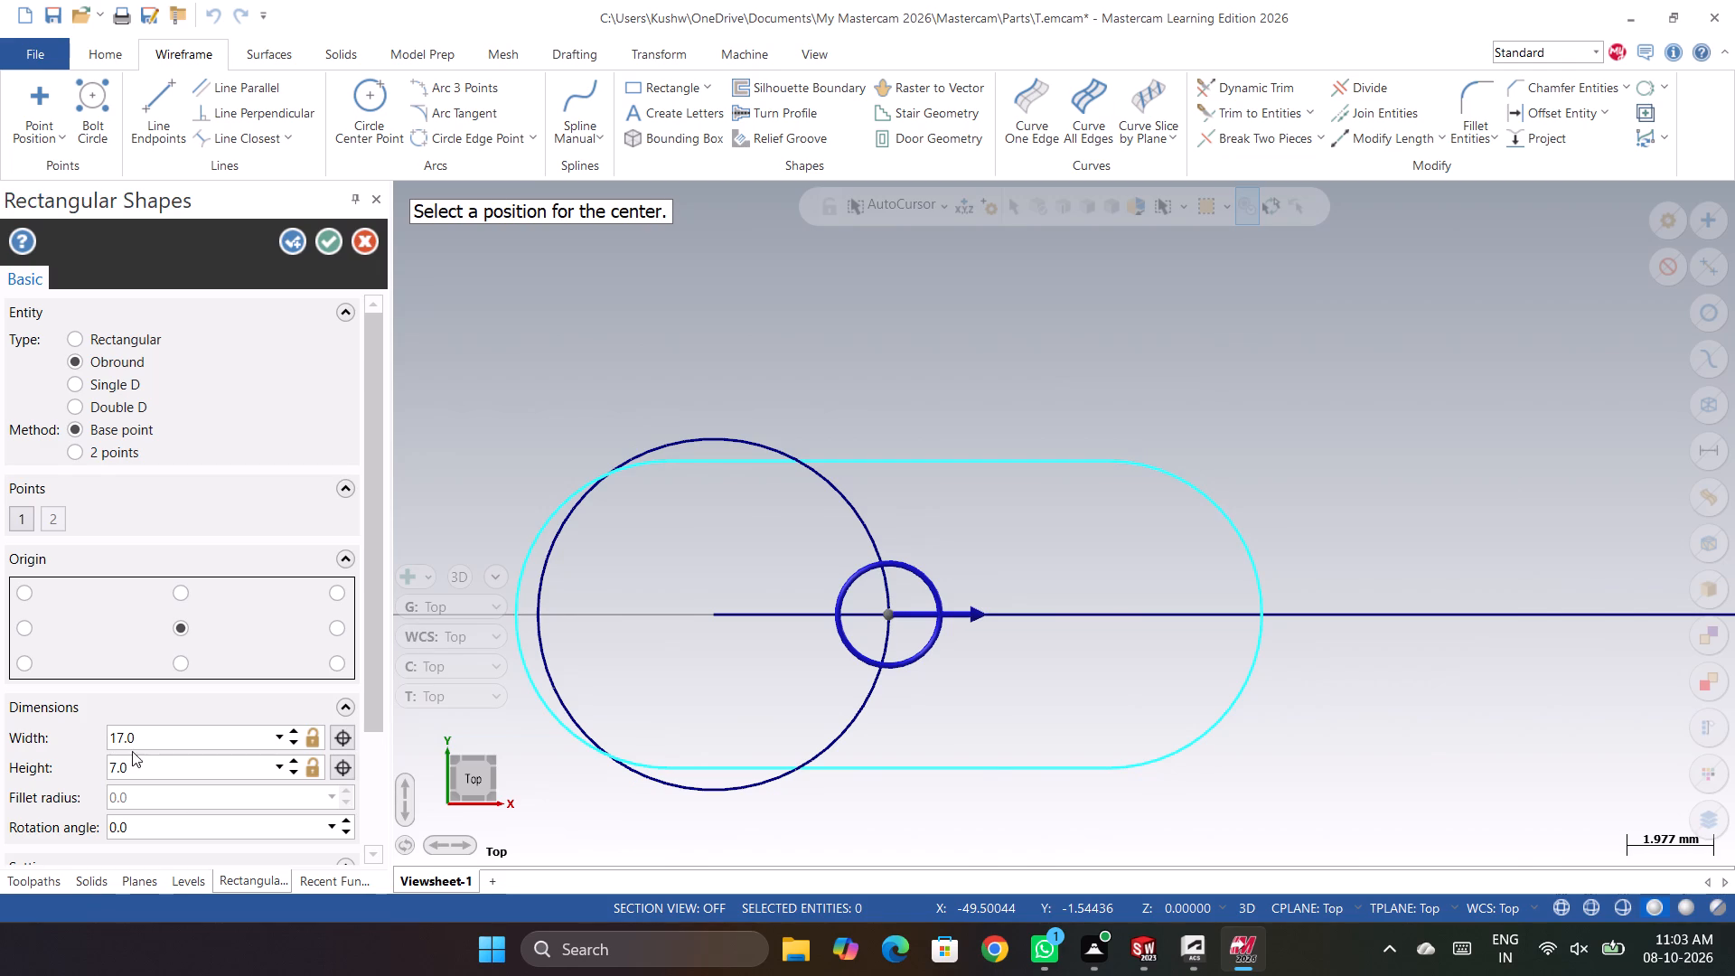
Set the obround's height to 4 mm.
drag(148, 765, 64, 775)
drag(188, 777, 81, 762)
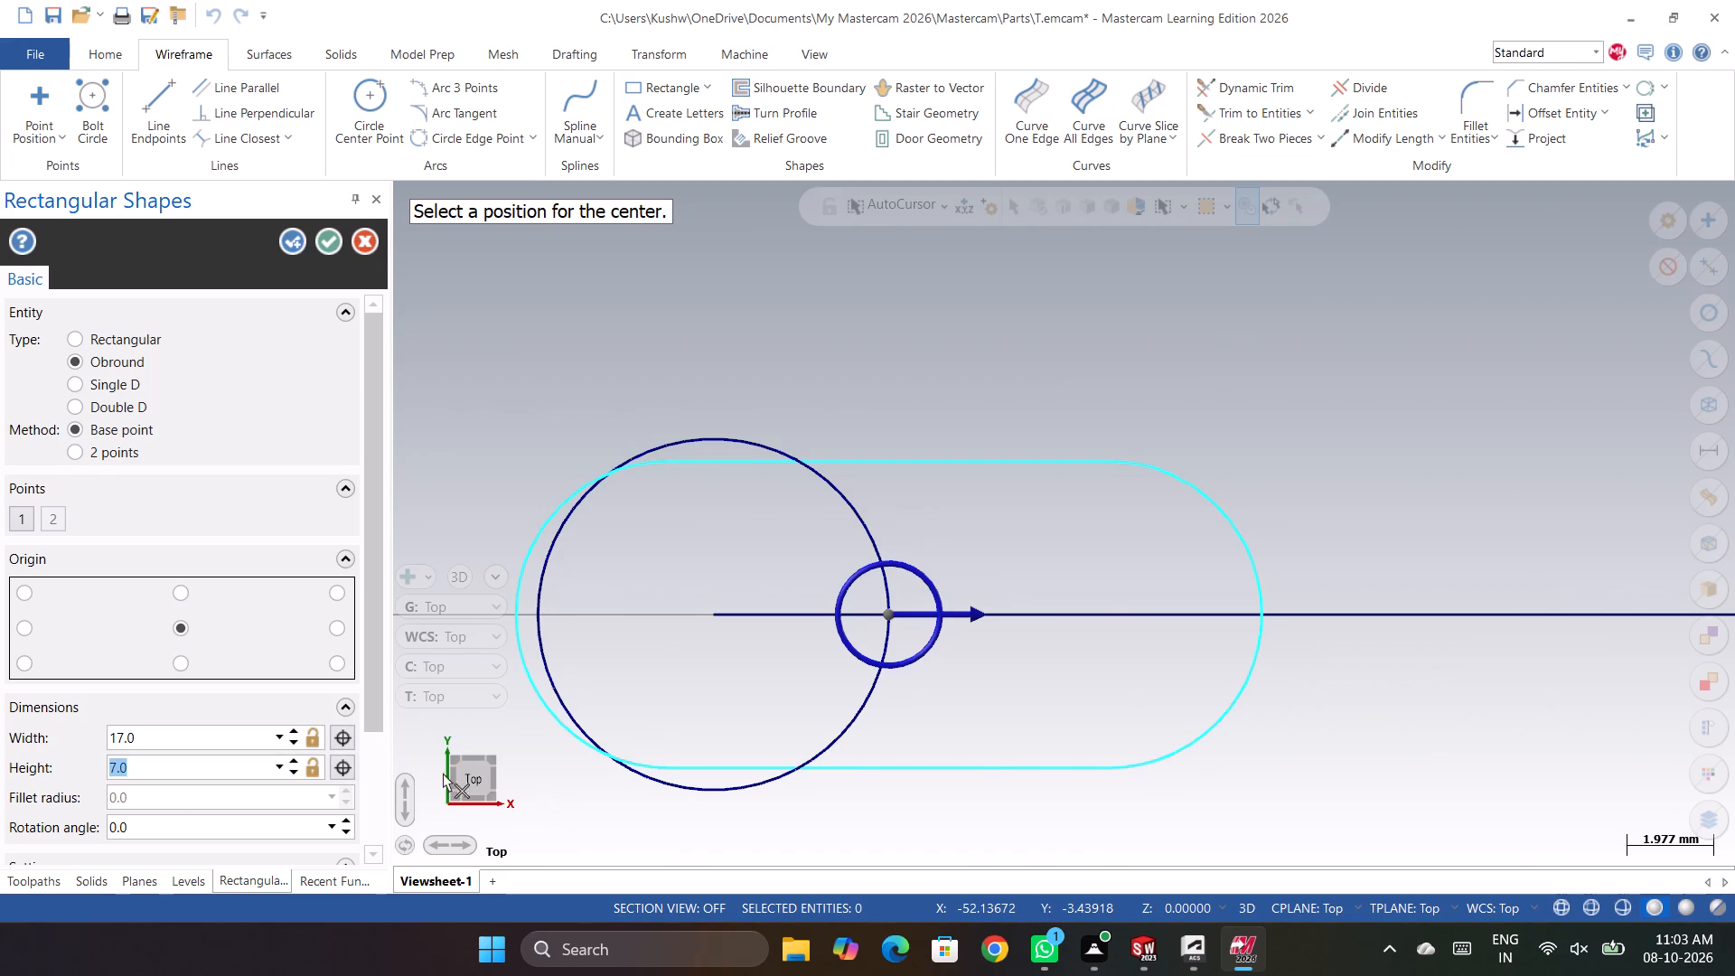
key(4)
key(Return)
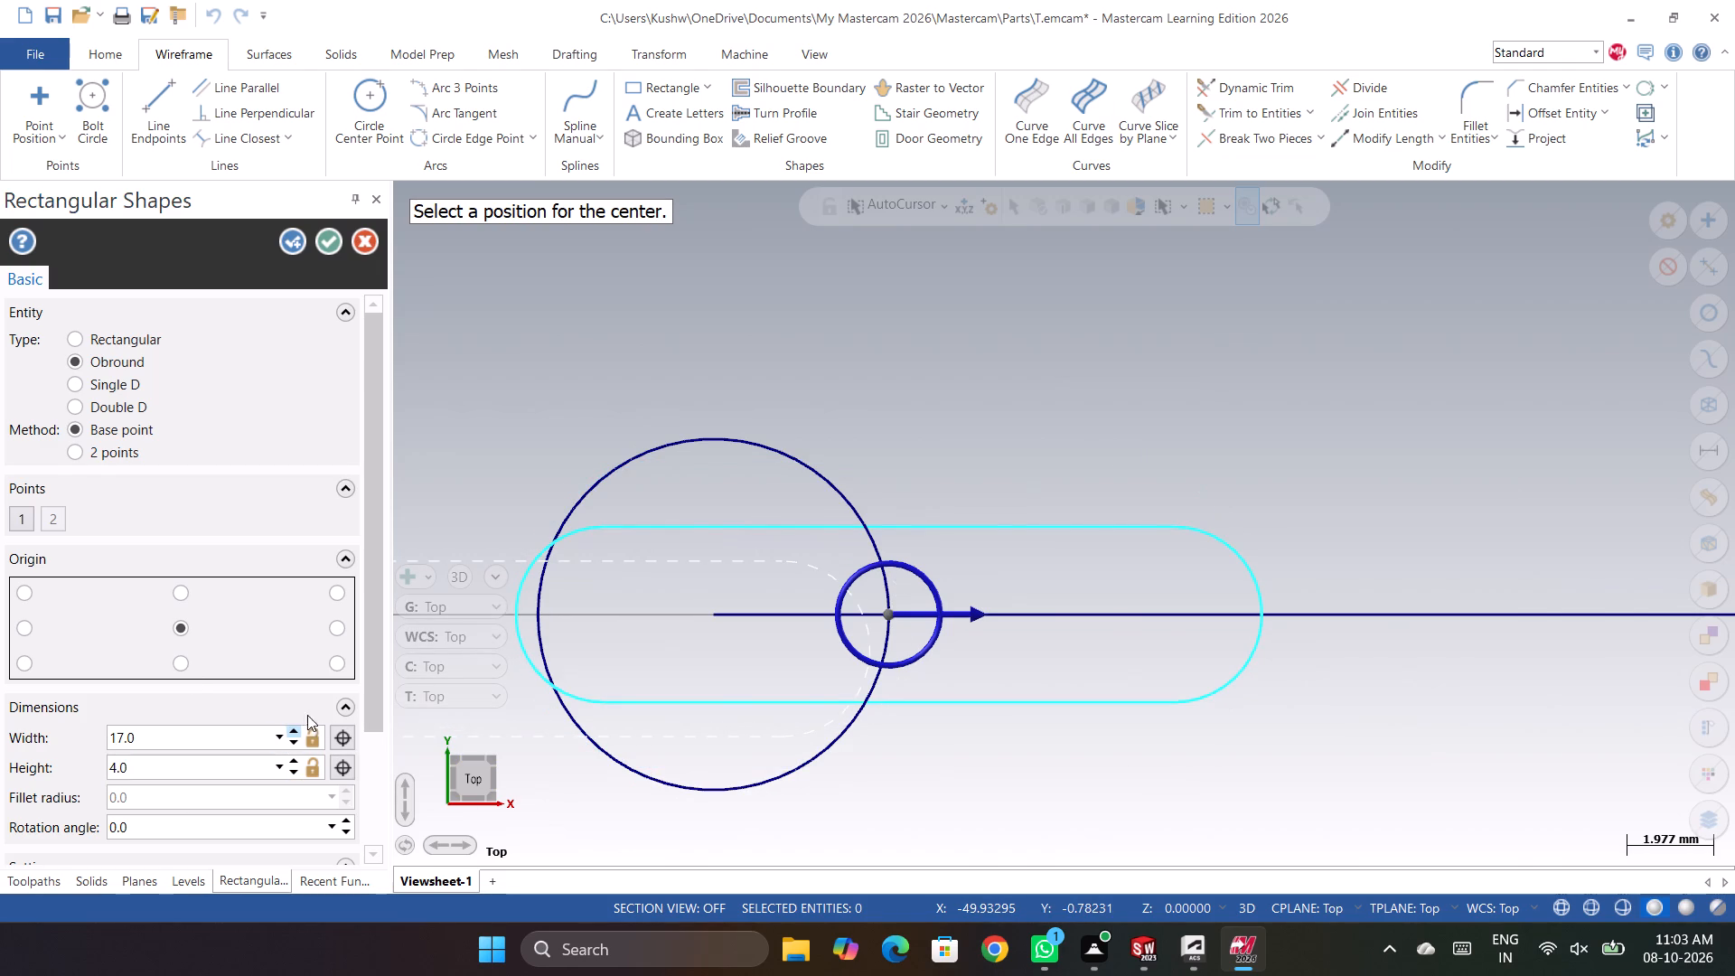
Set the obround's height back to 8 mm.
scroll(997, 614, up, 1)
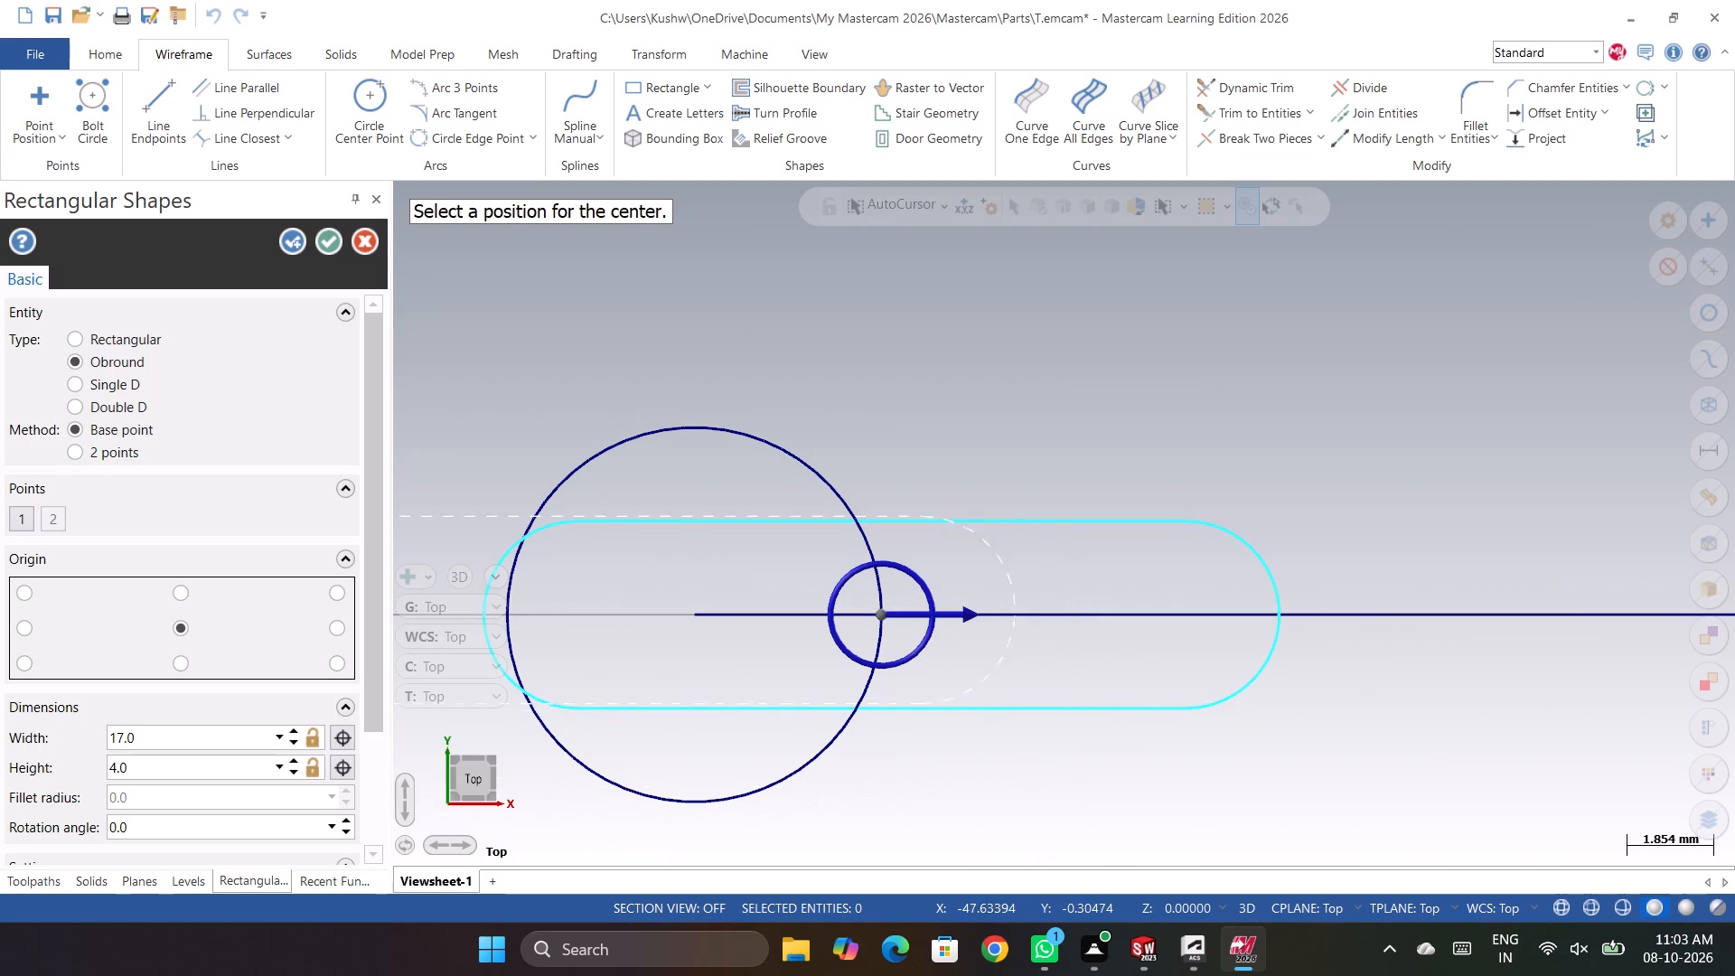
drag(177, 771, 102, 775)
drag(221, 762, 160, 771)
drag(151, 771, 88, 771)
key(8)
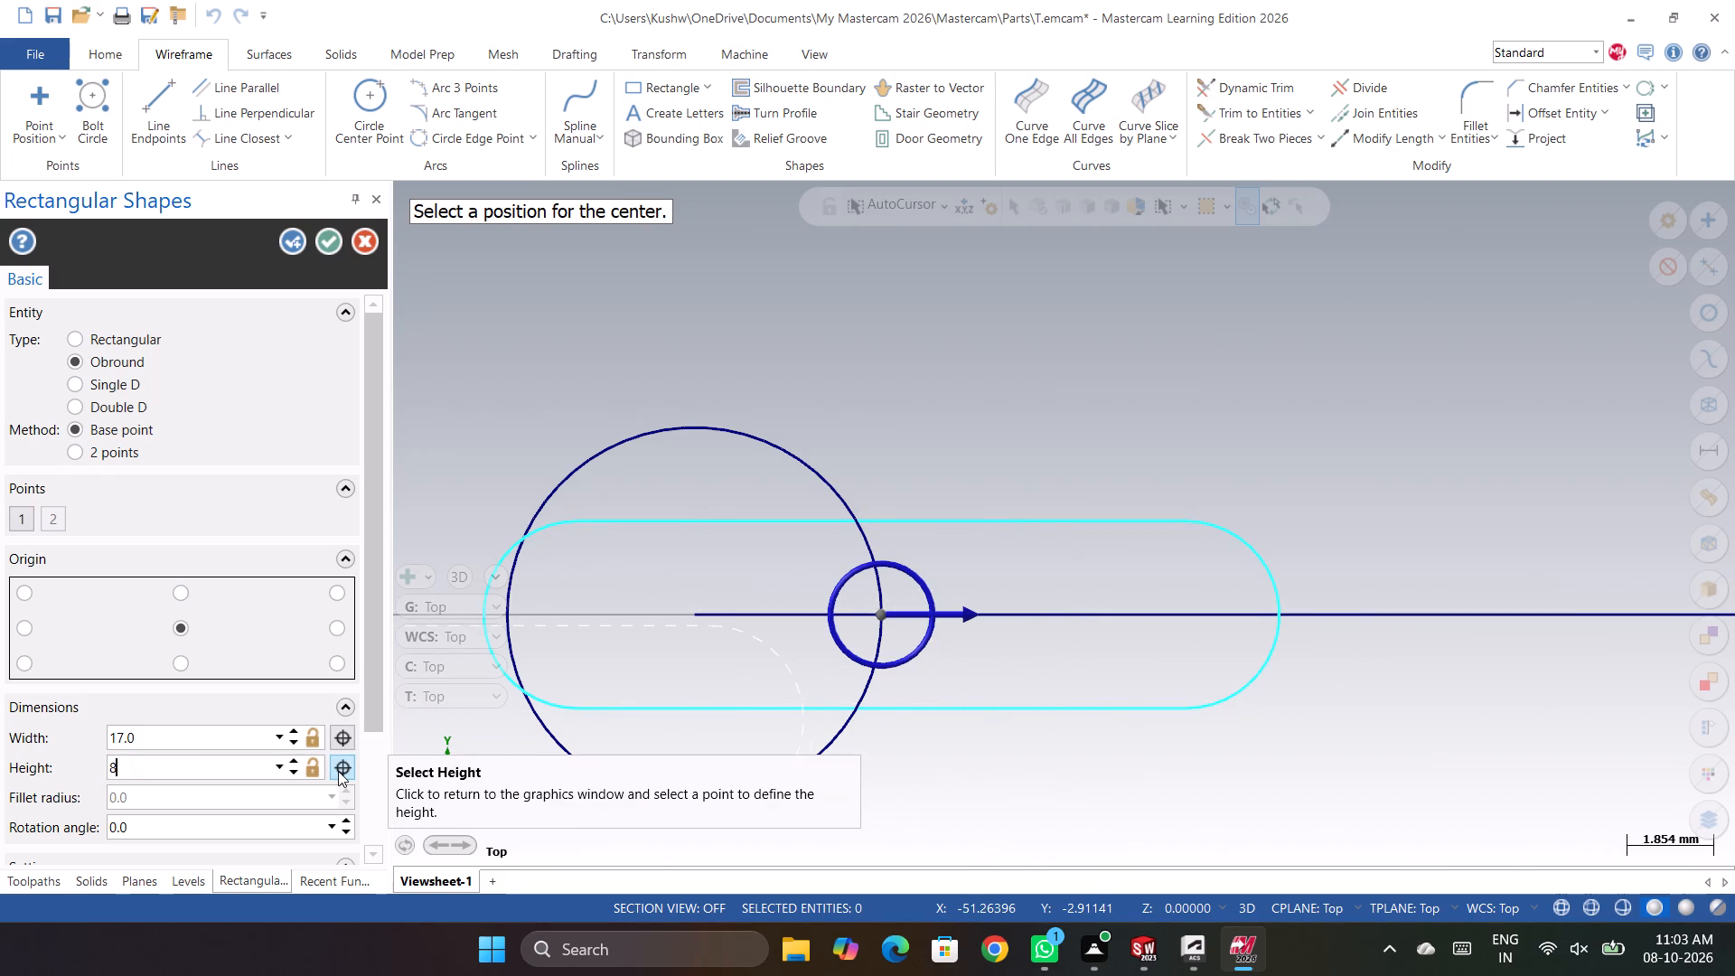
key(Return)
Open the obround's width for editing.
click(161, 747)
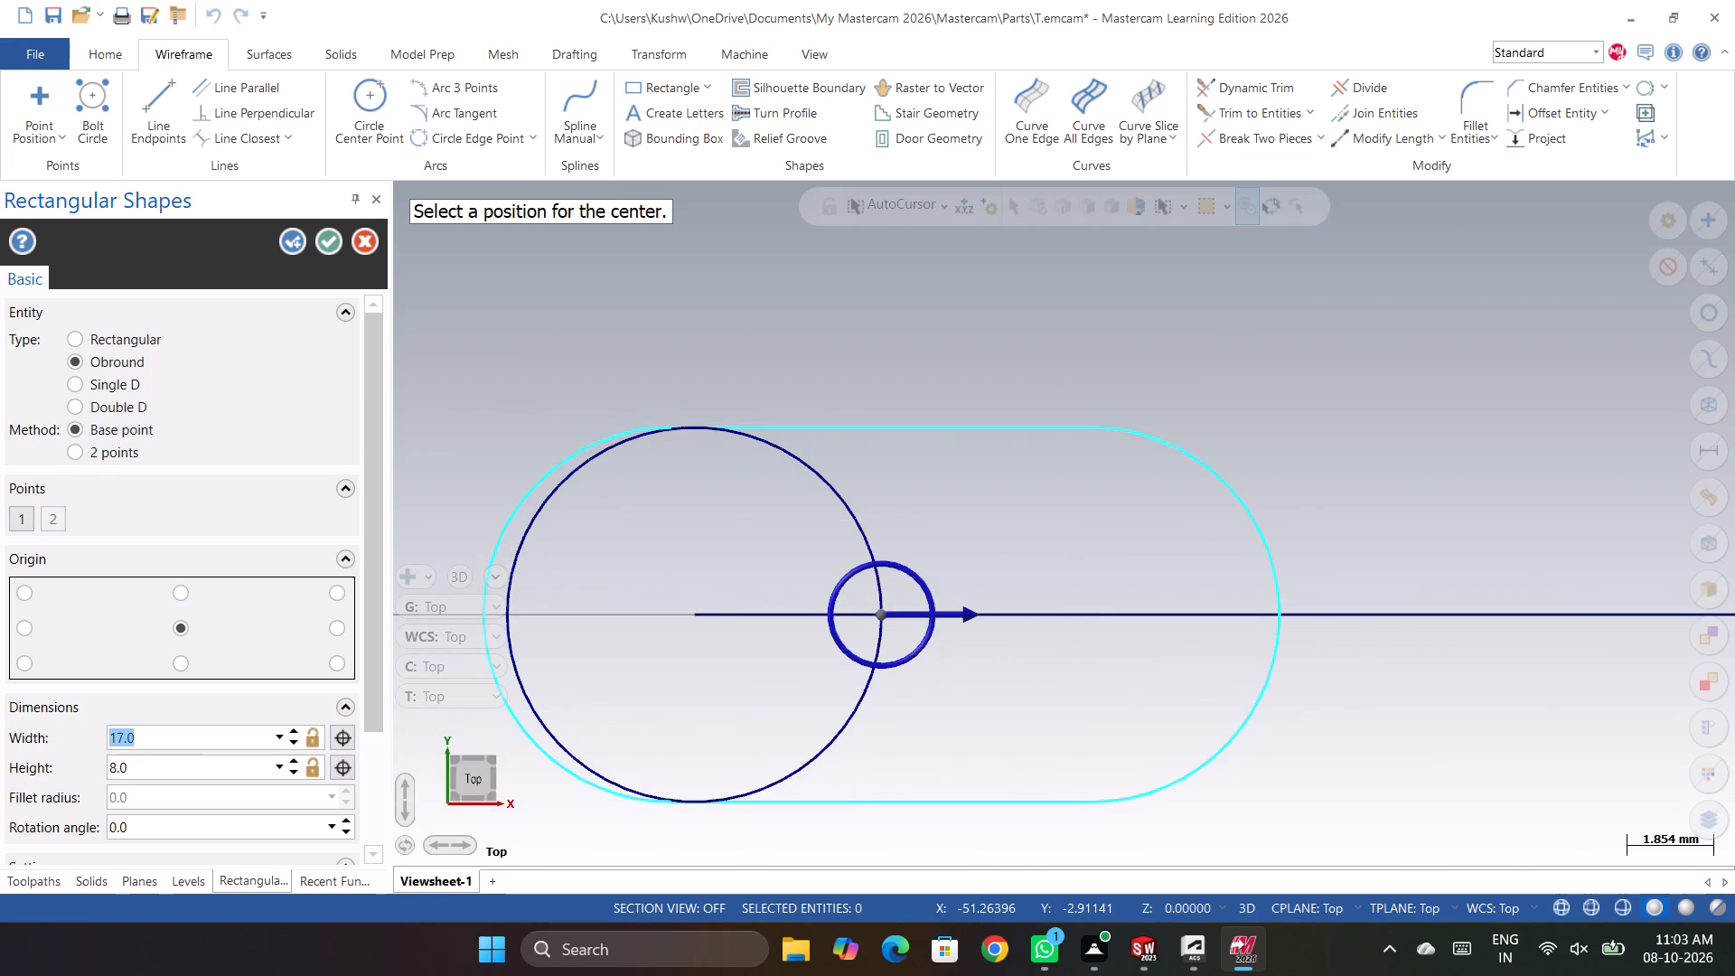
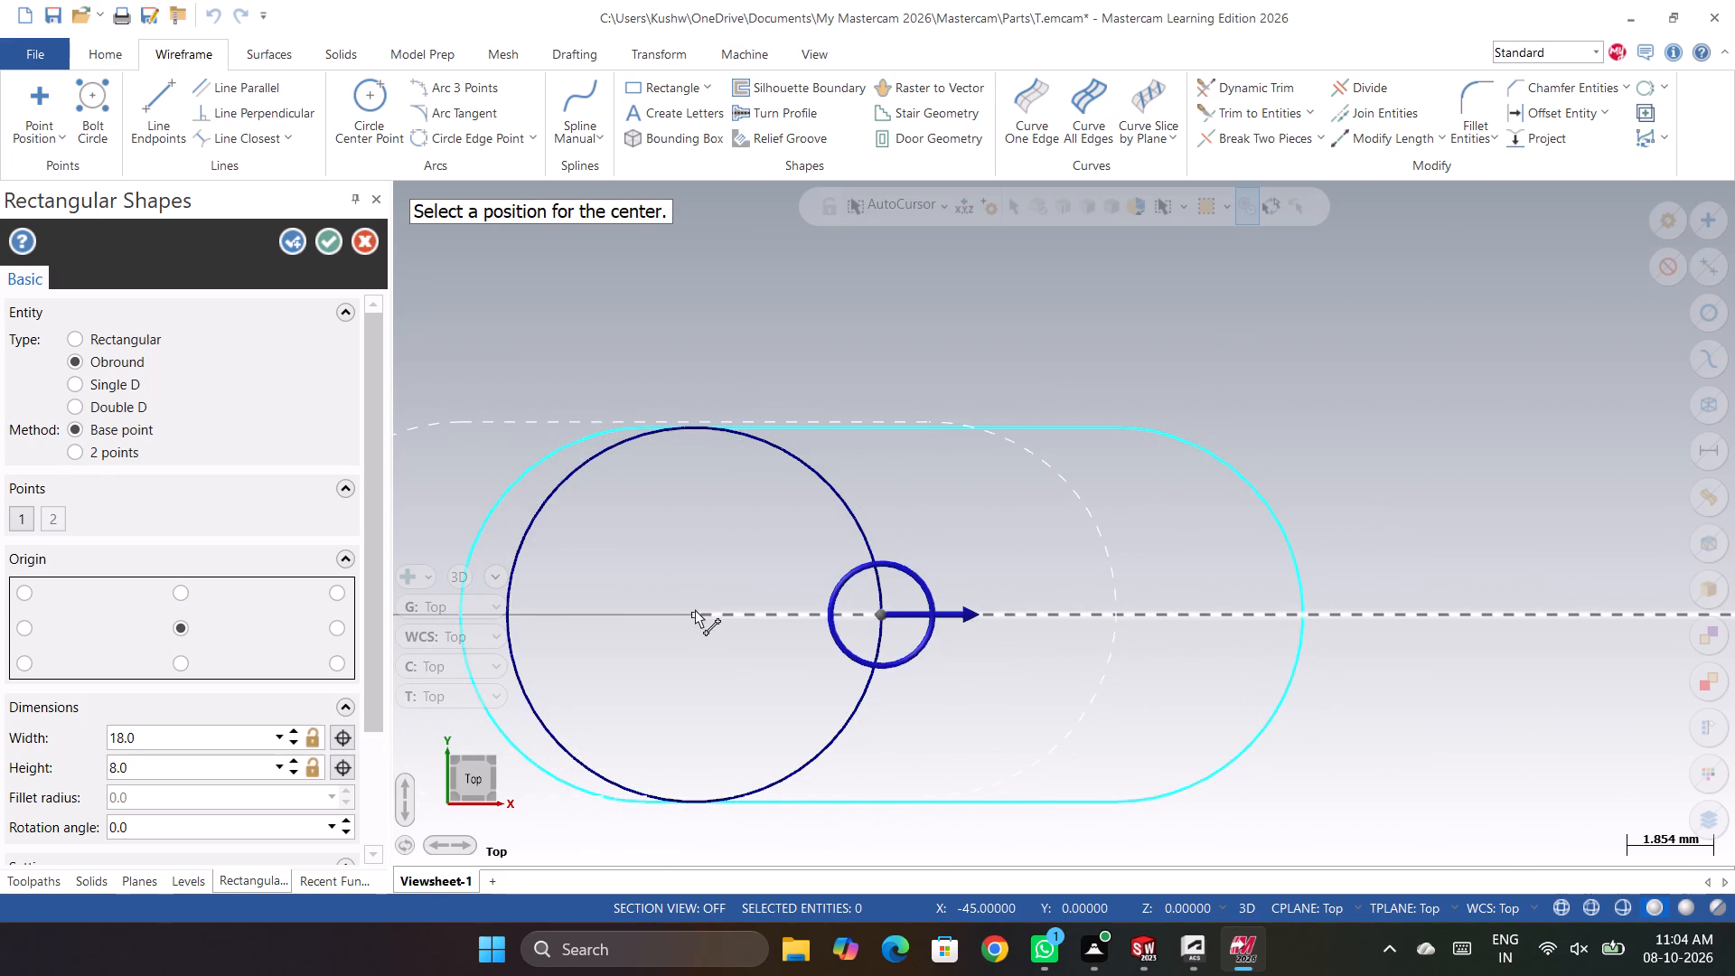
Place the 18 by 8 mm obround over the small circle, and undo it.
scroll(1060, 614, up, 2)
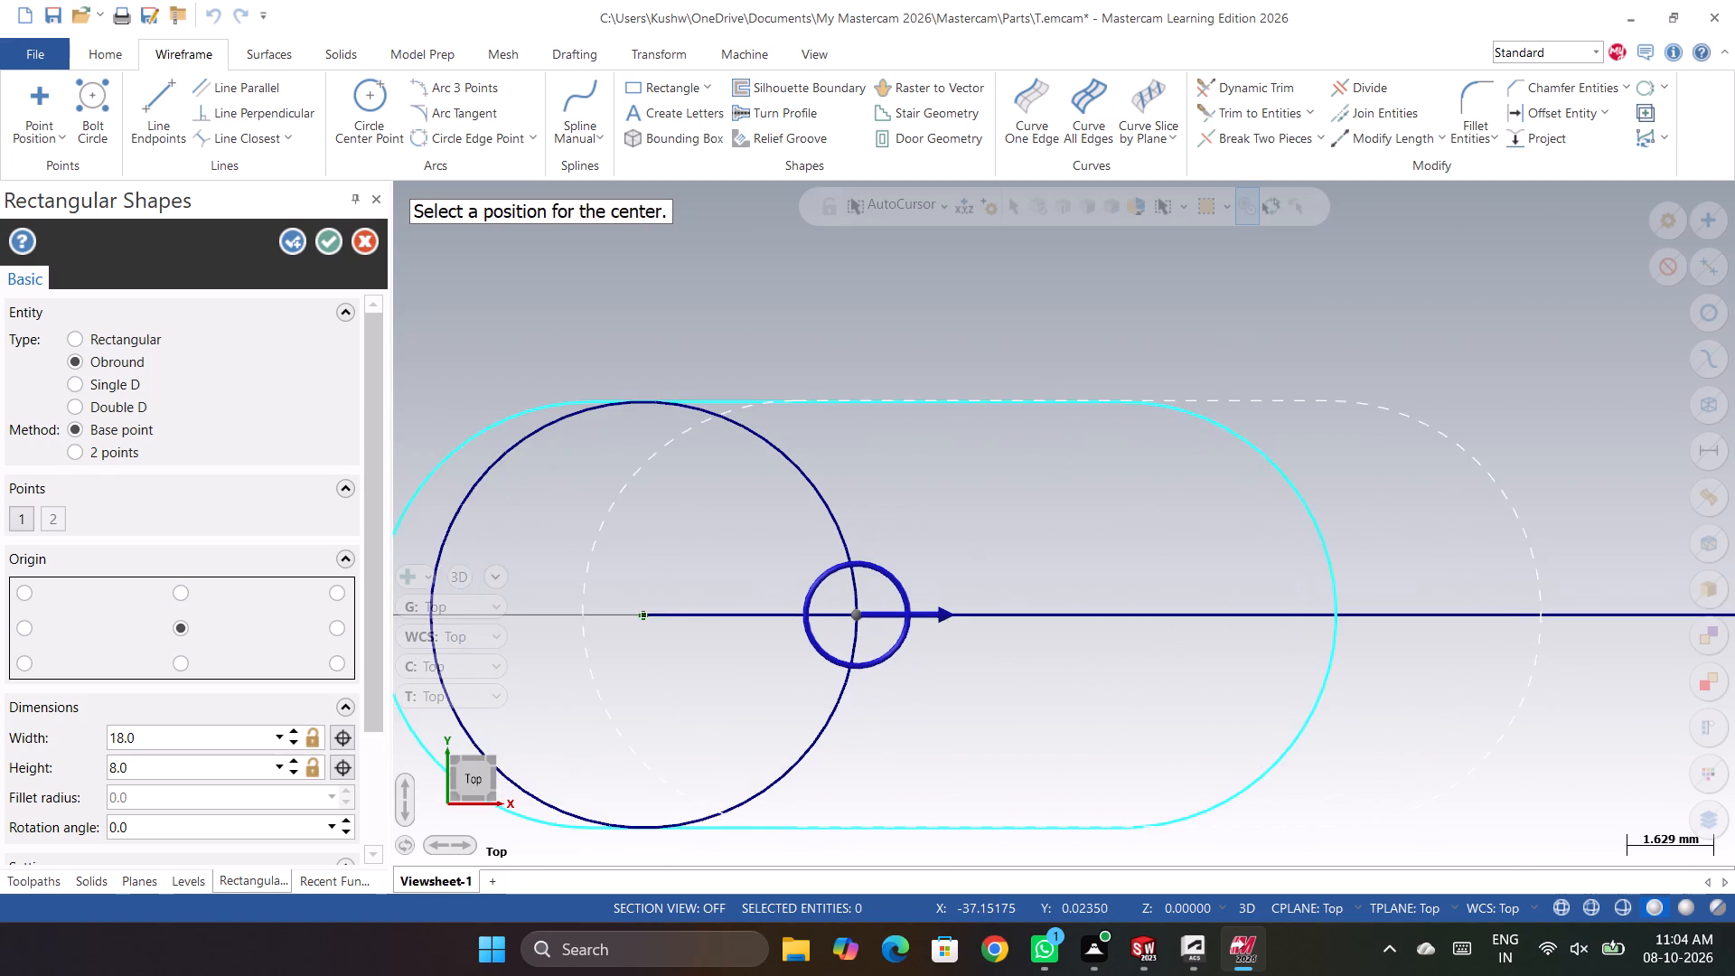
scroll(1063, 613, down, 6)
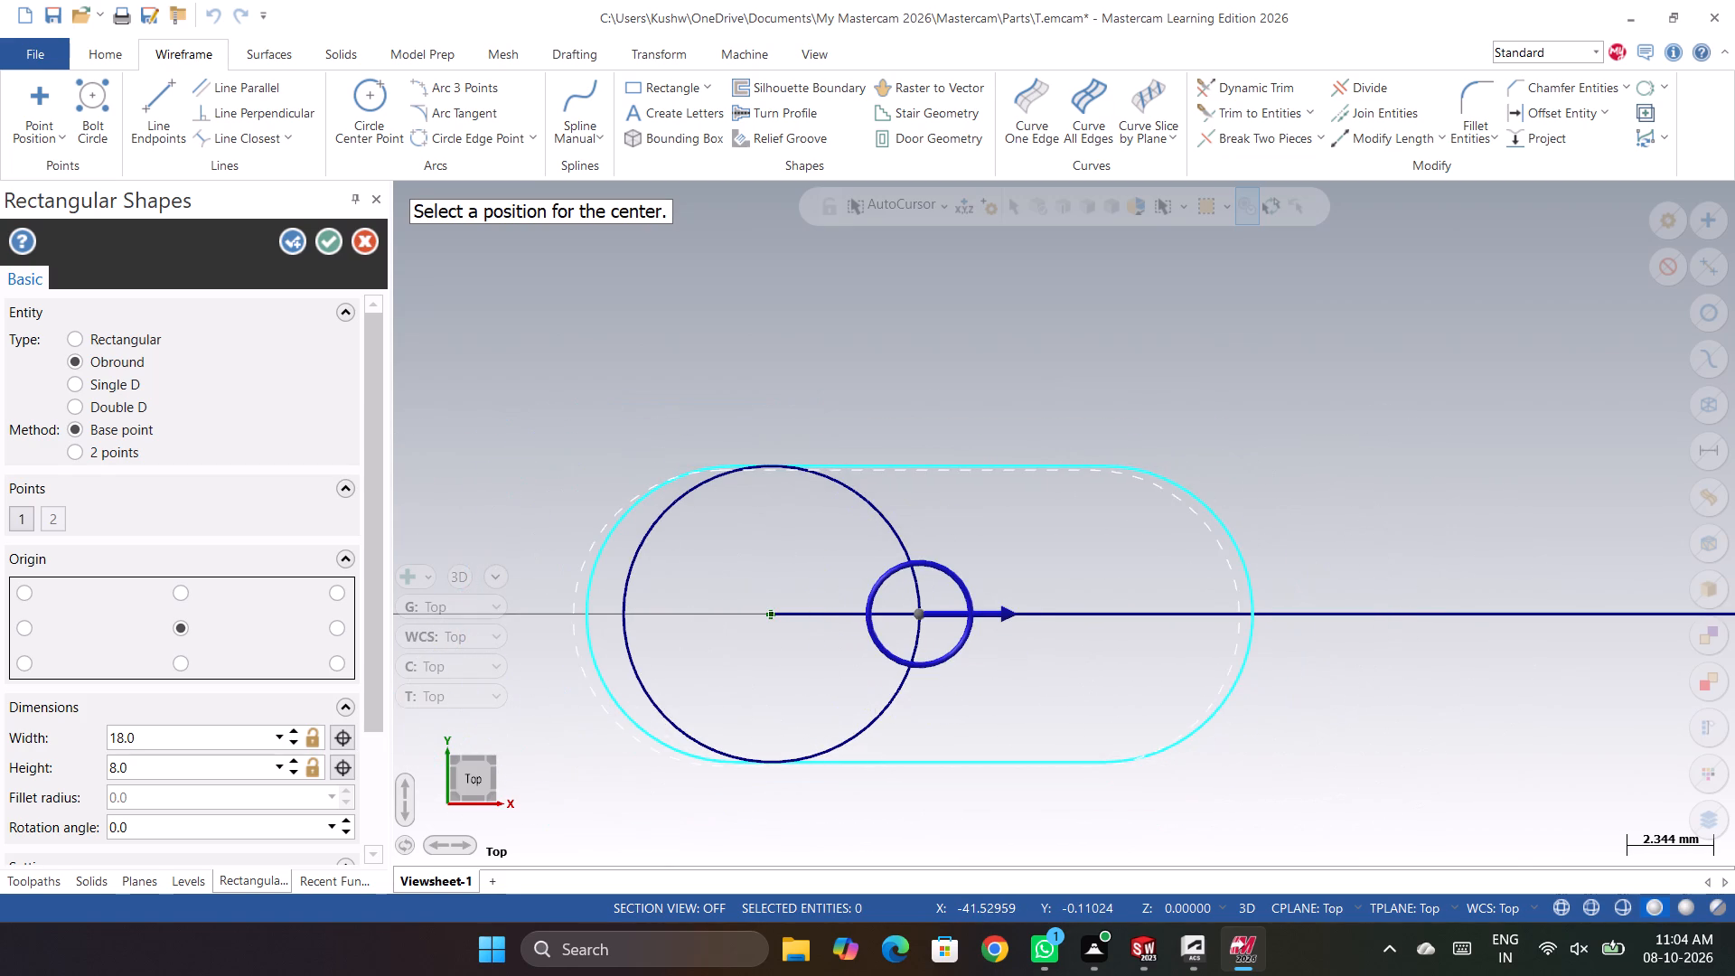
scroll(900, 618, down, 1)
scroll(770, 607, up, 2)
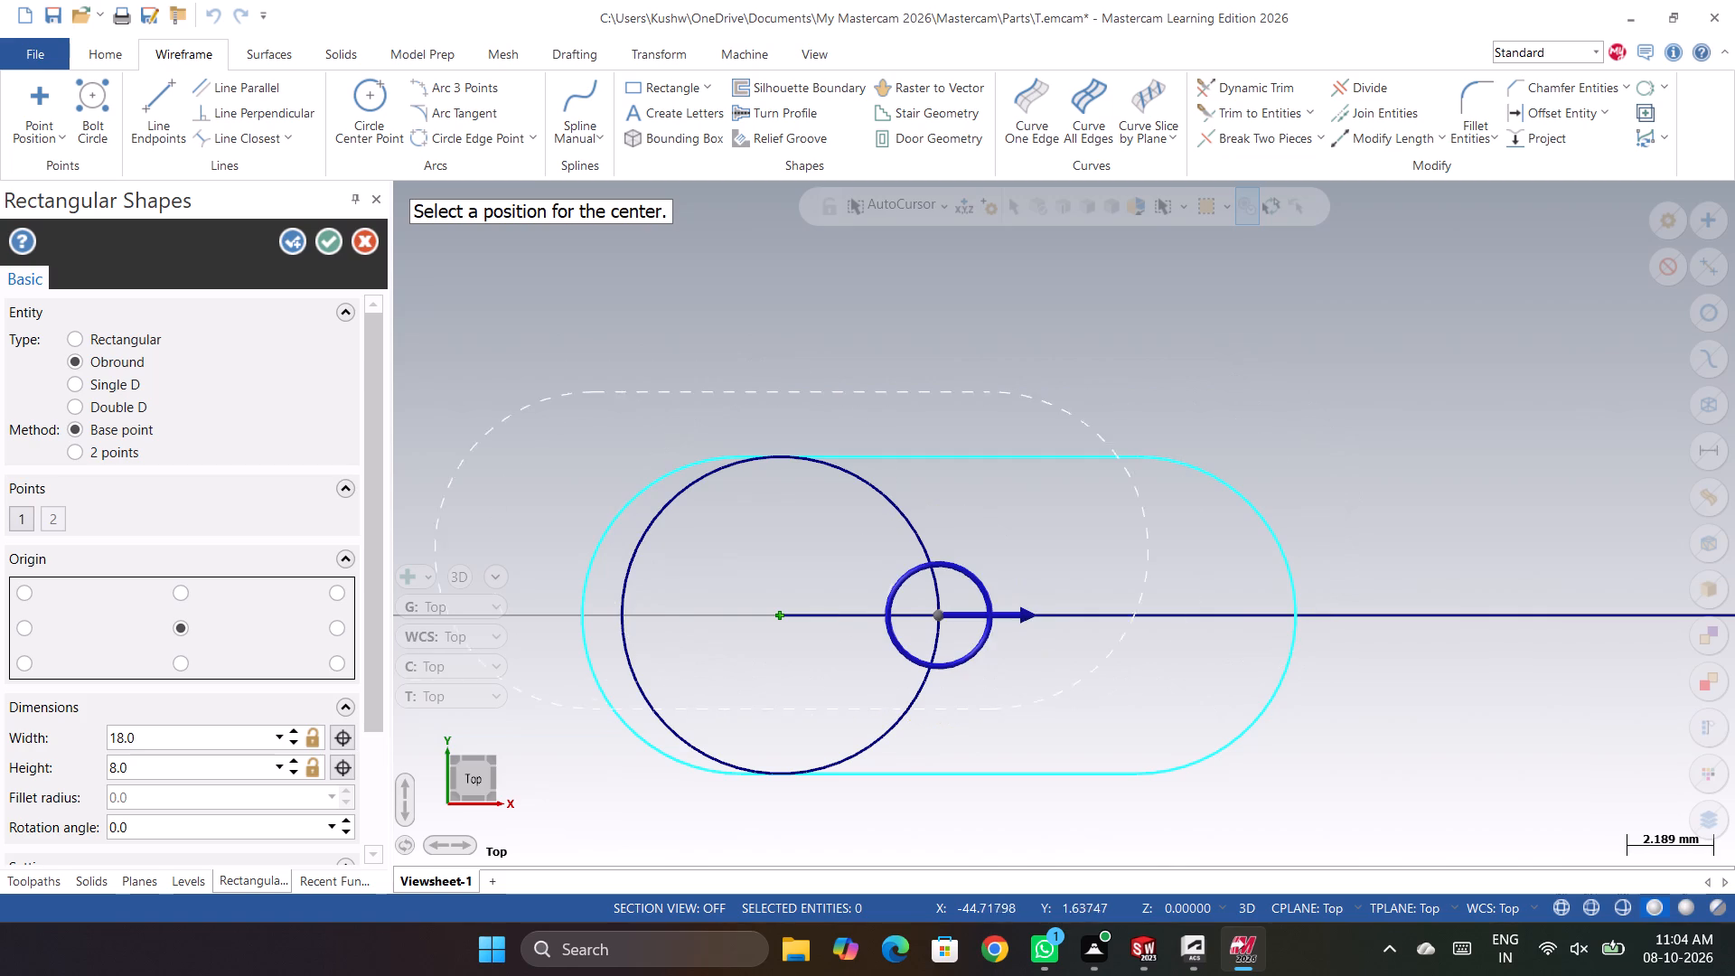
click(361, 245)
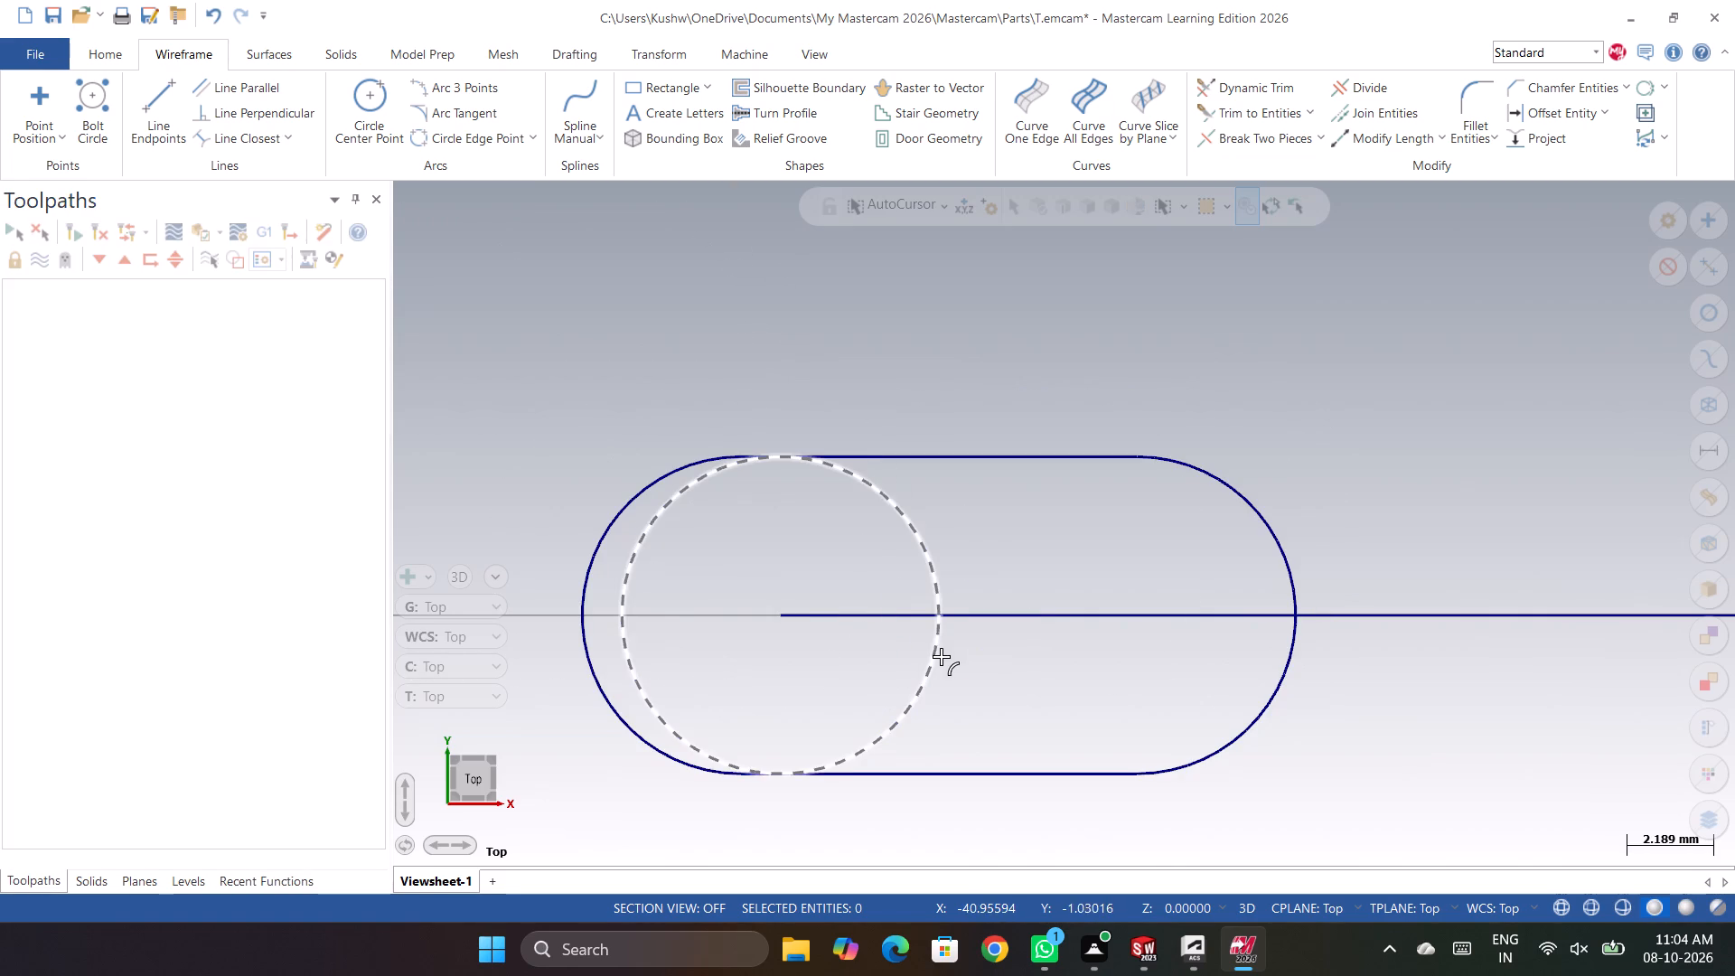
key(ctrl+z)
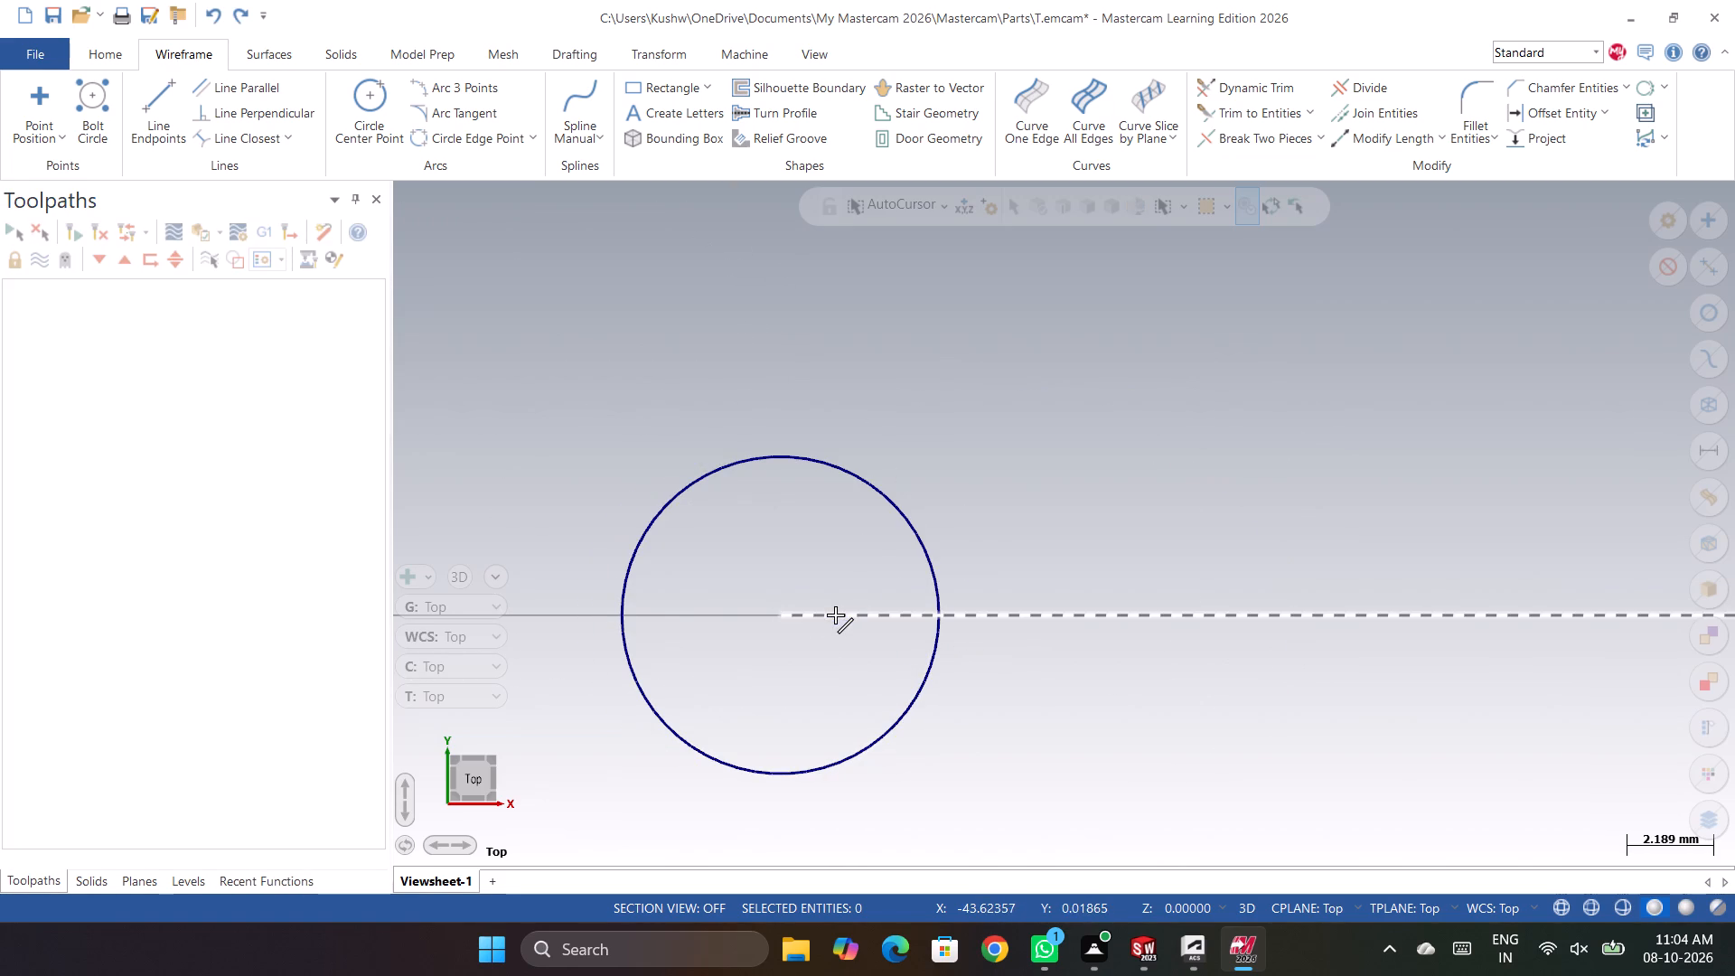
Draw a vertical line about 10 mm long upward from the small circle's centre.
click(166, 99)
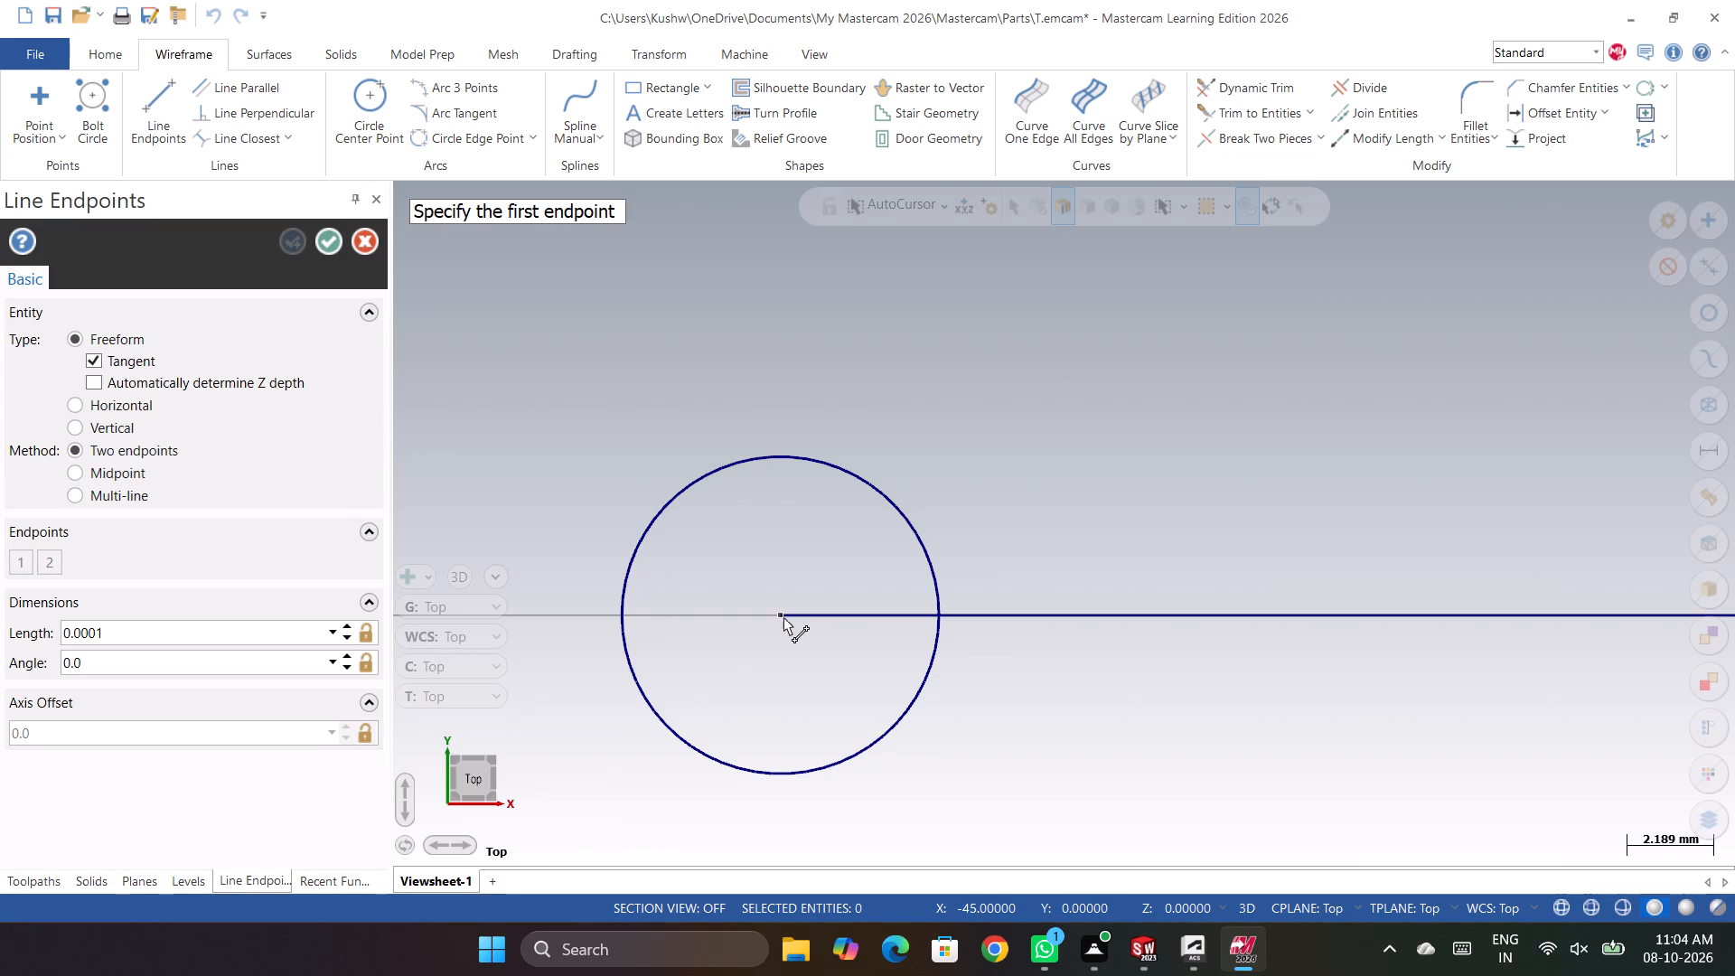
click(780, 617)
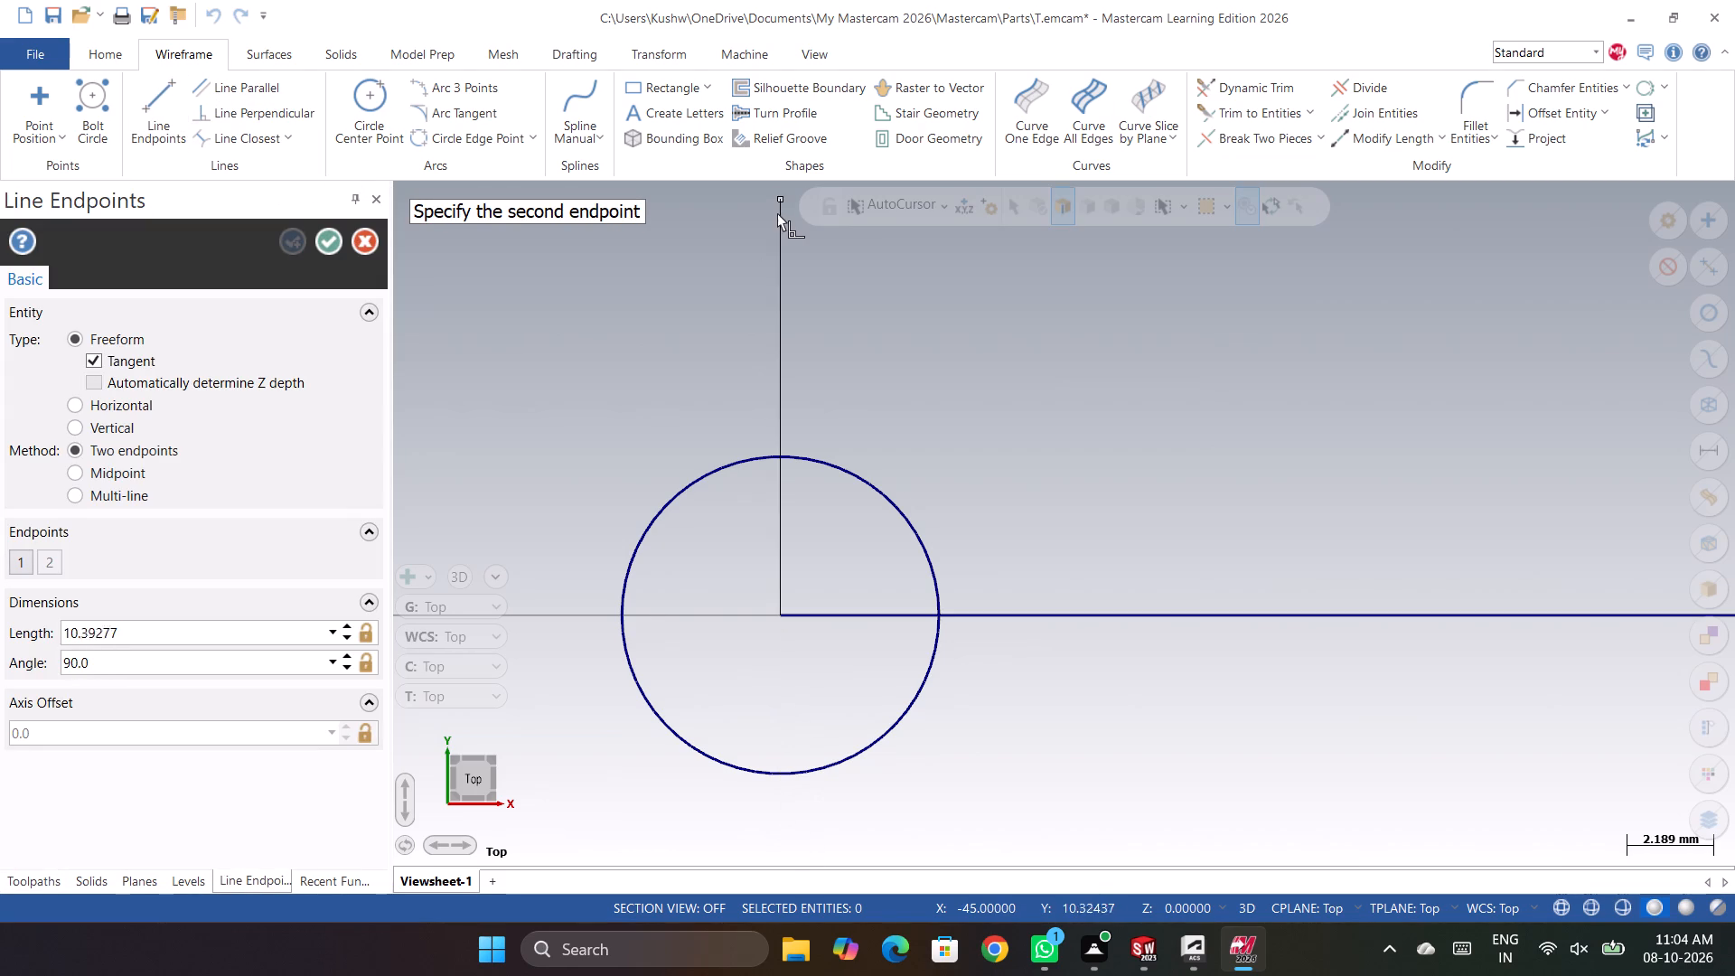
click(776, 212)
key(Escape)
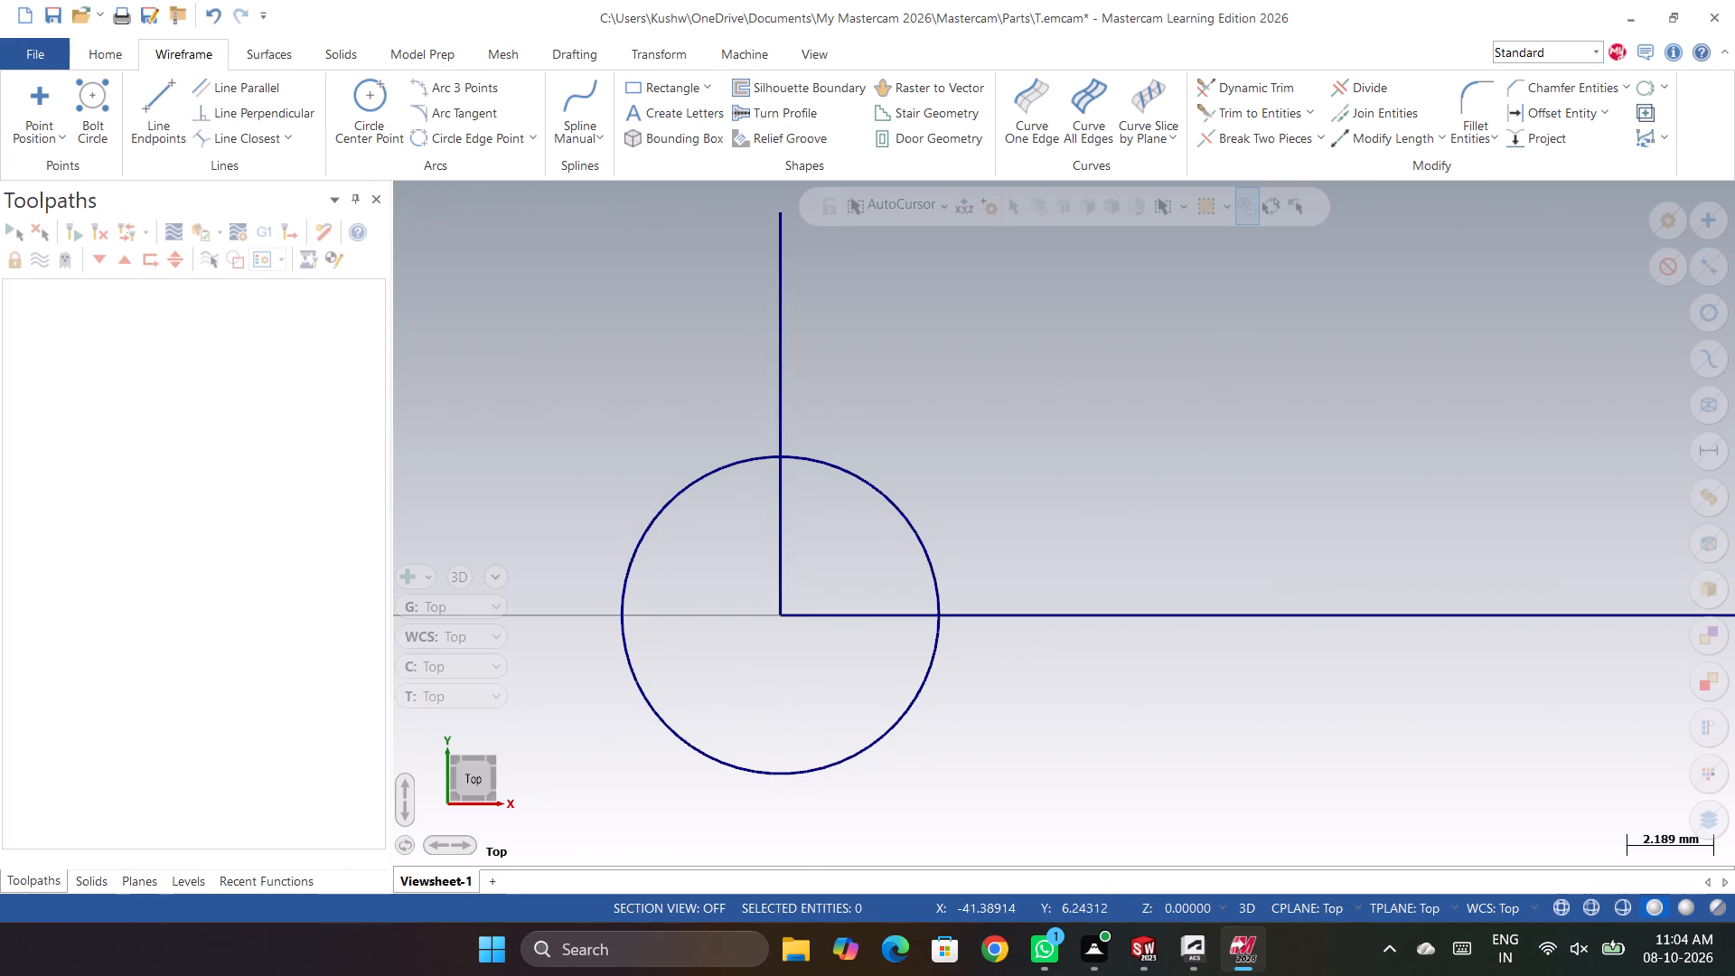
Create a line parallel to the vertical line, offset 10 mm to its right.
click(224, 99)
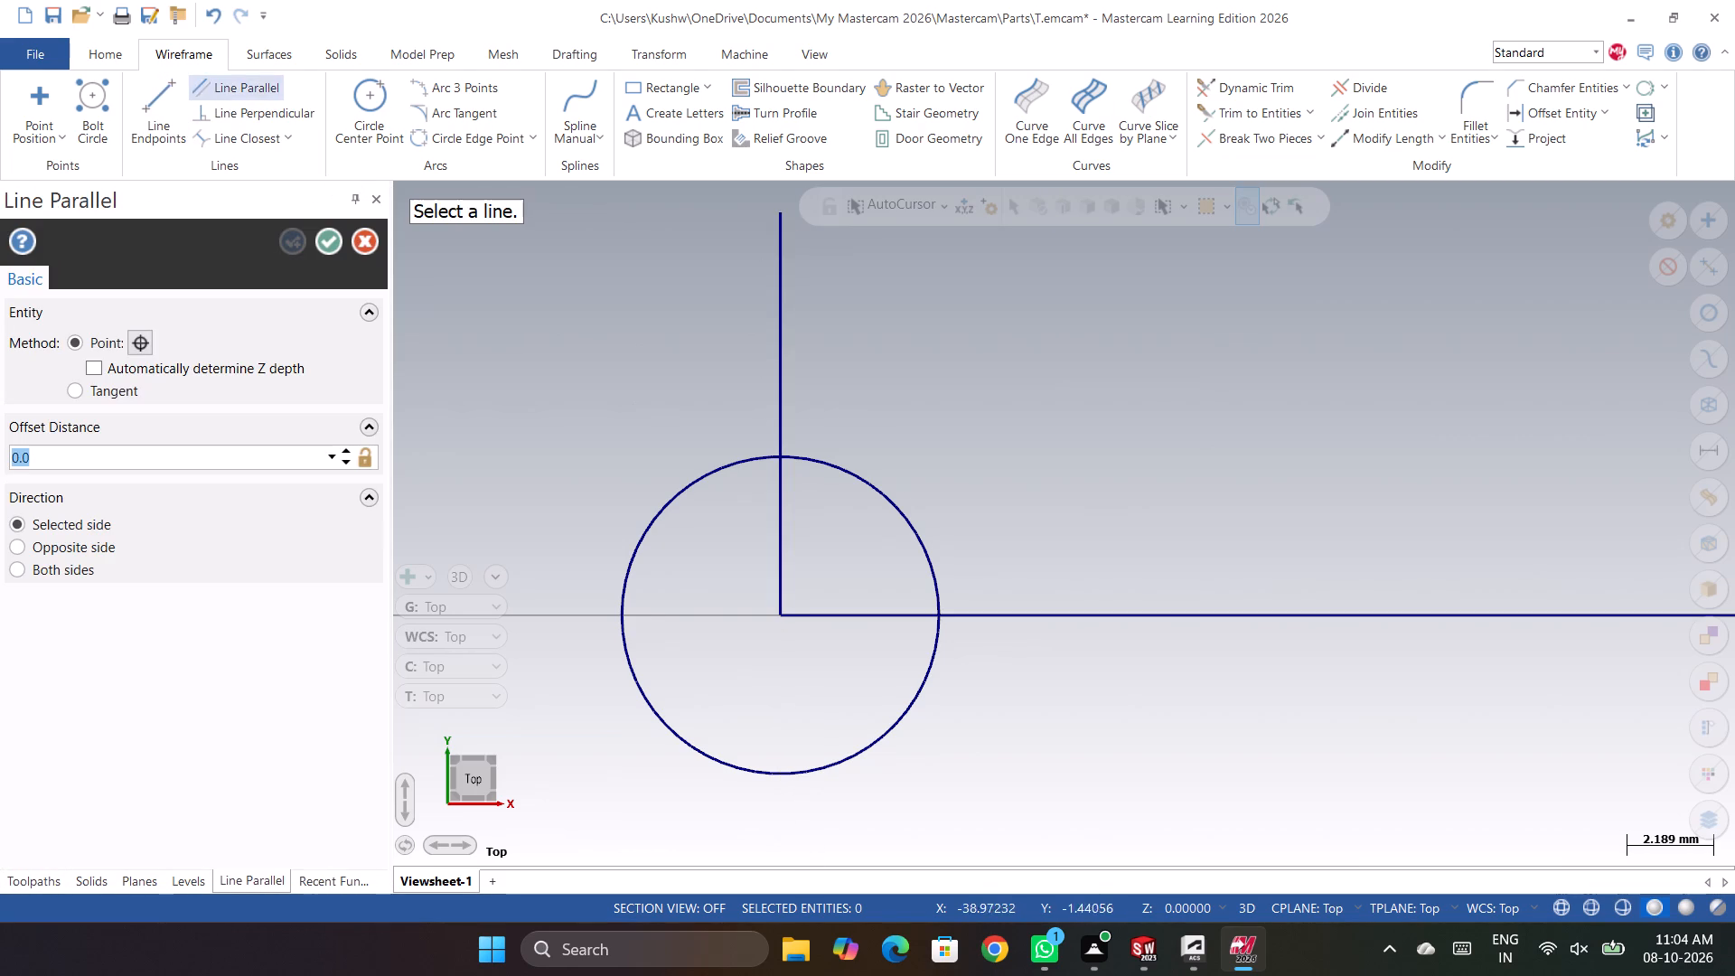
click(786, 404)
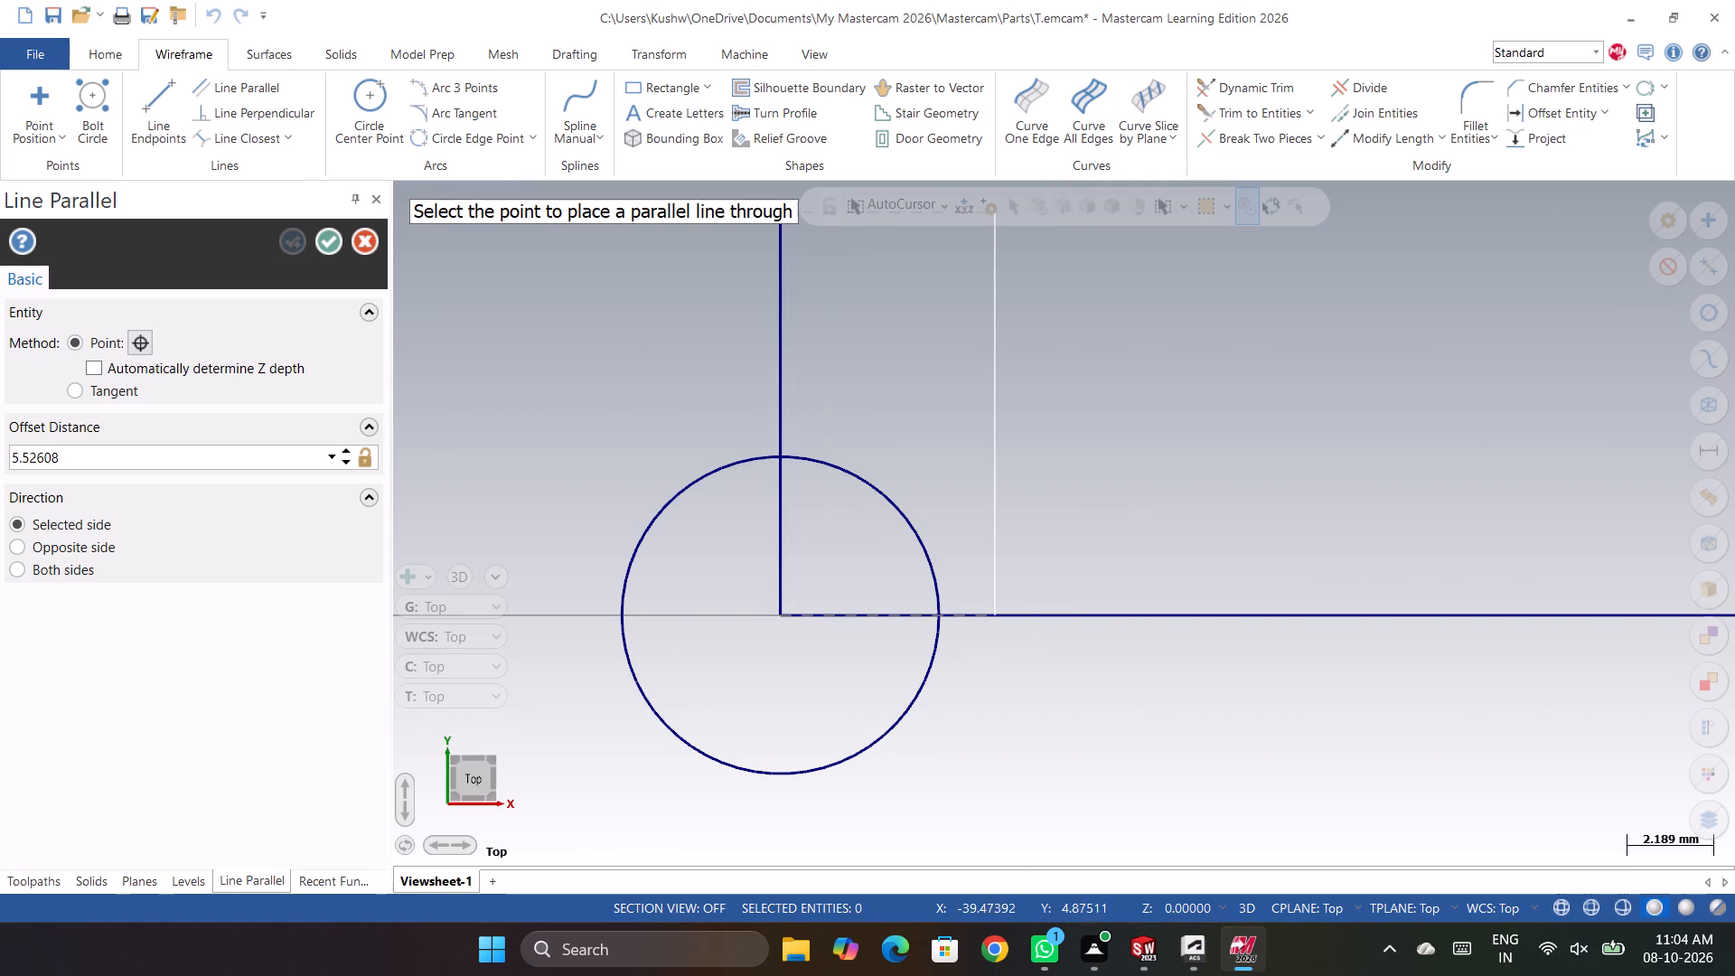
click(1106, 424)
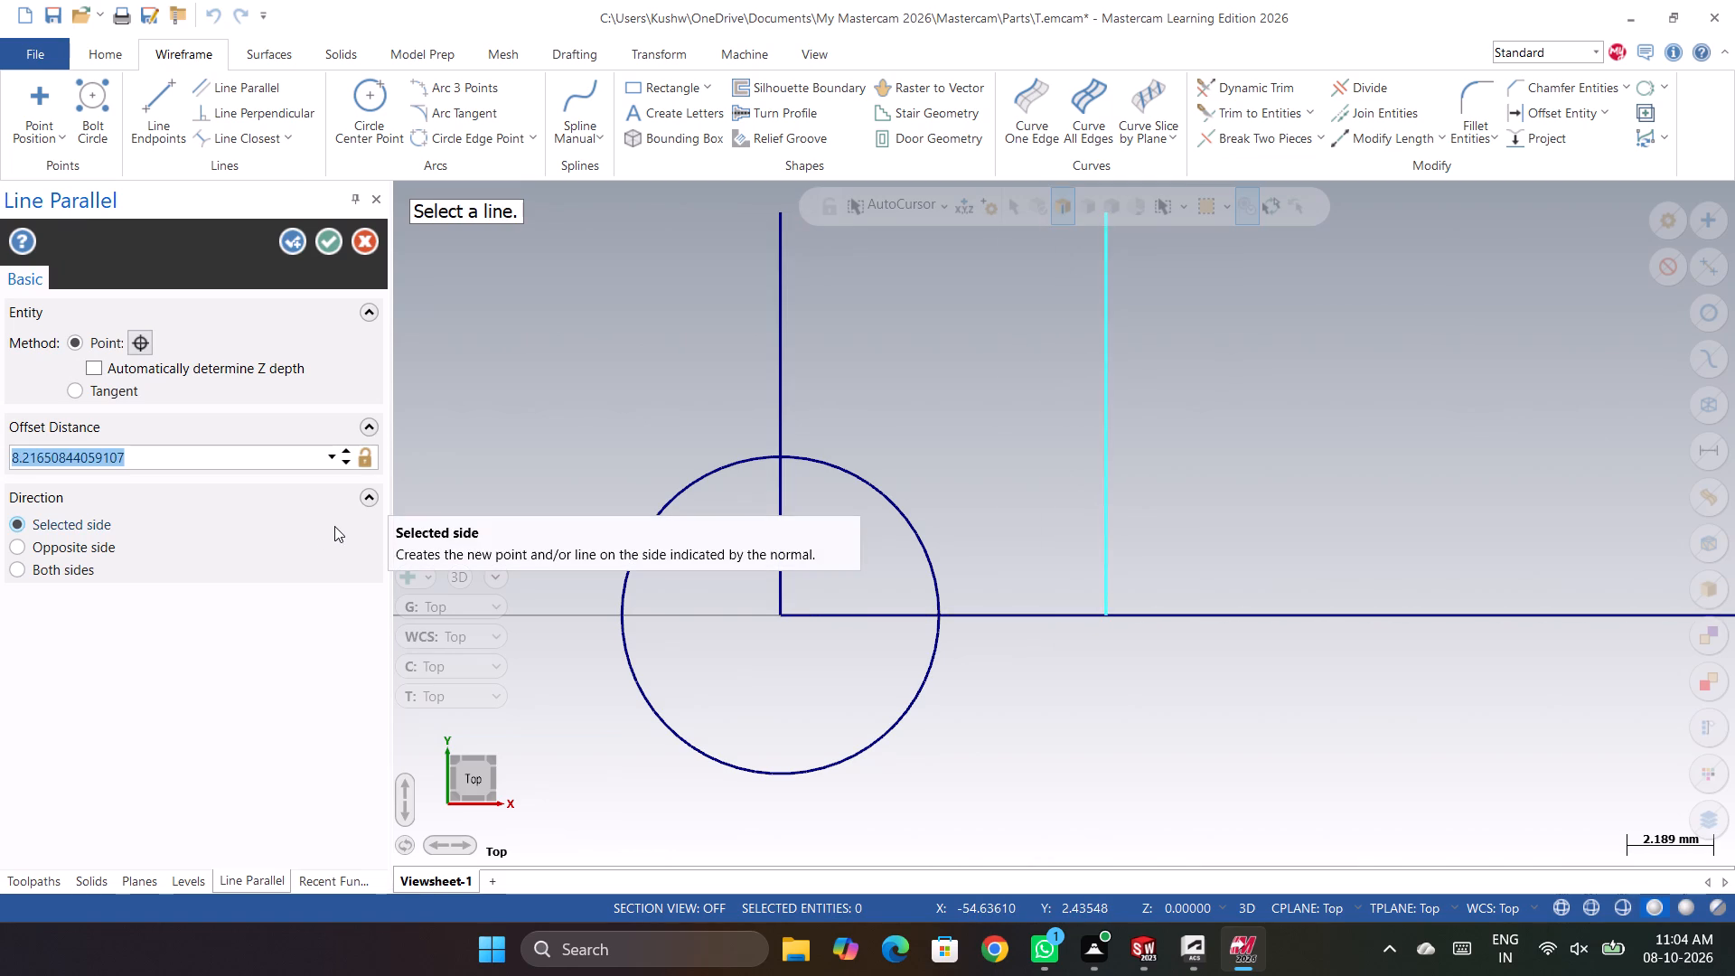
text(10)
key(Return)
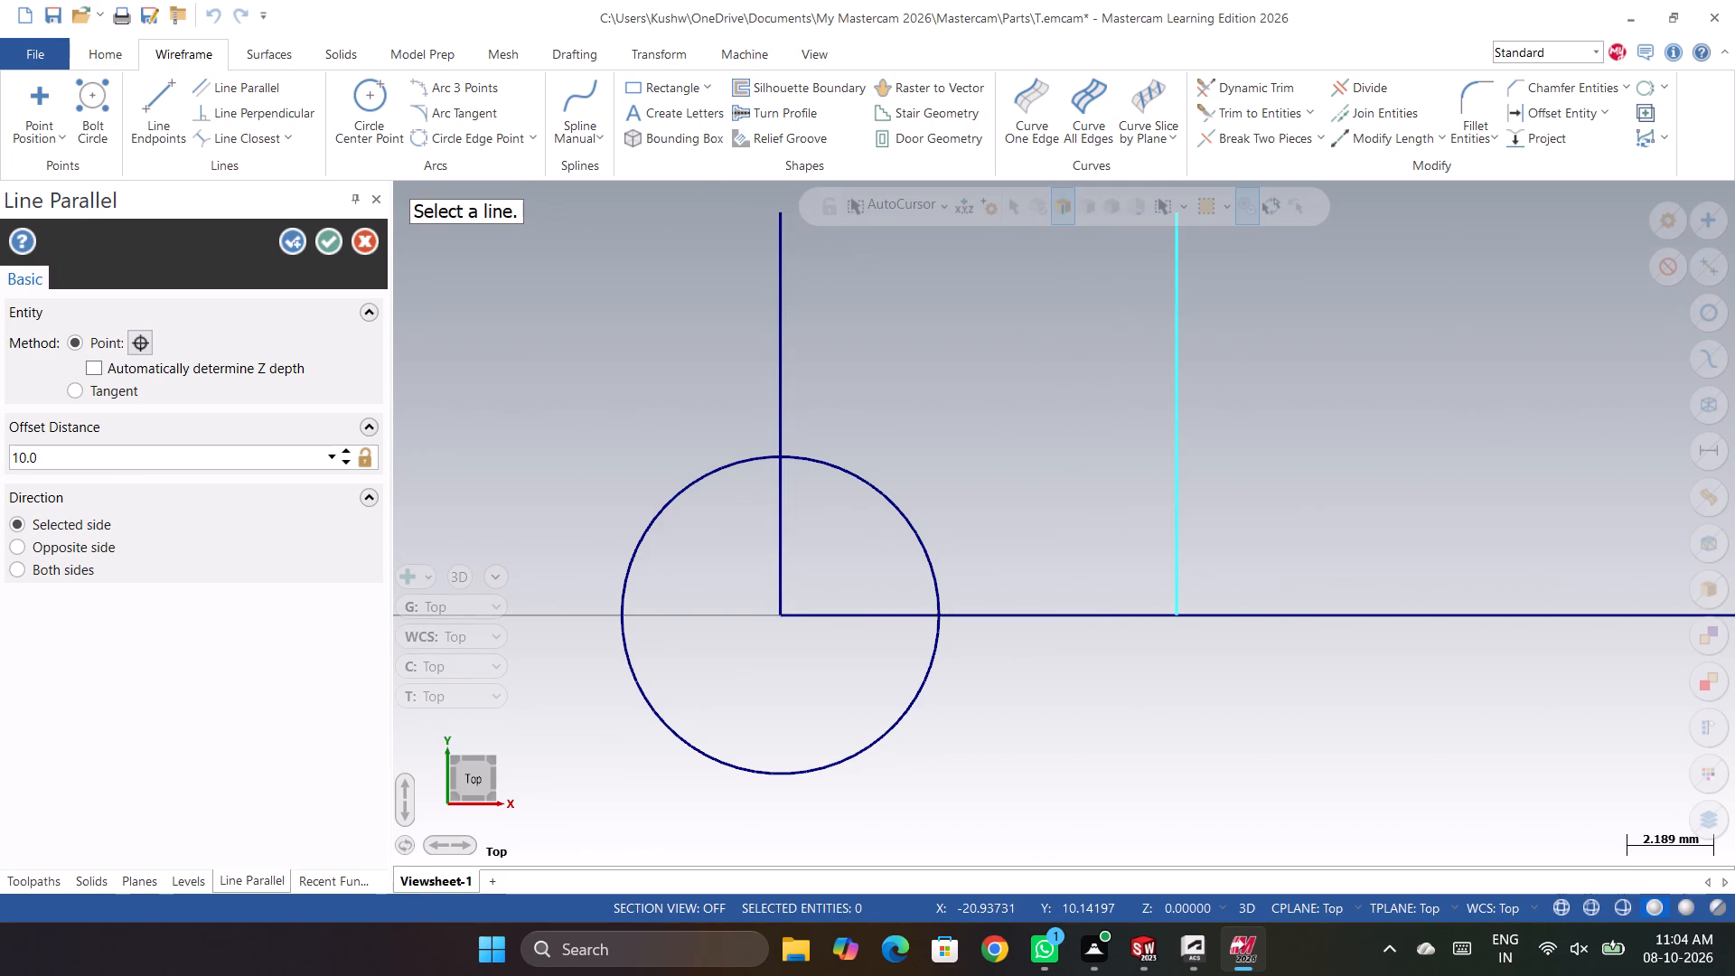
click(328, 238)
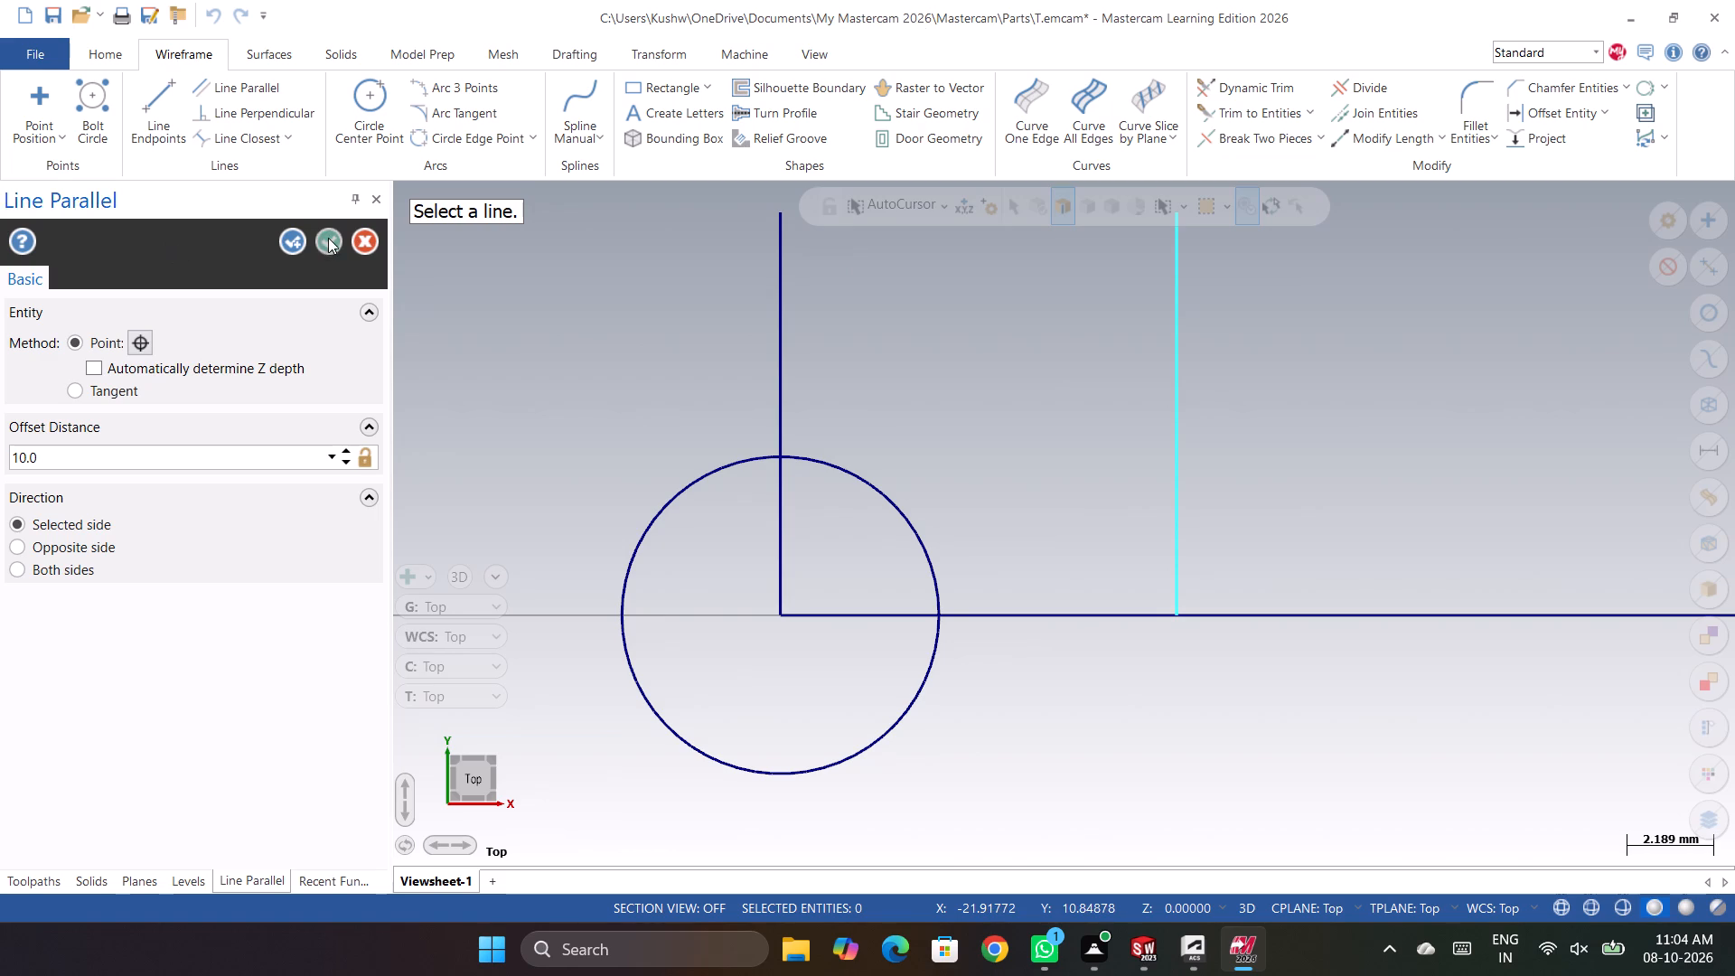
Draw a circle of radius 4 mm centred where the parallel line meets the horizontal construction line.
click(393, 100)
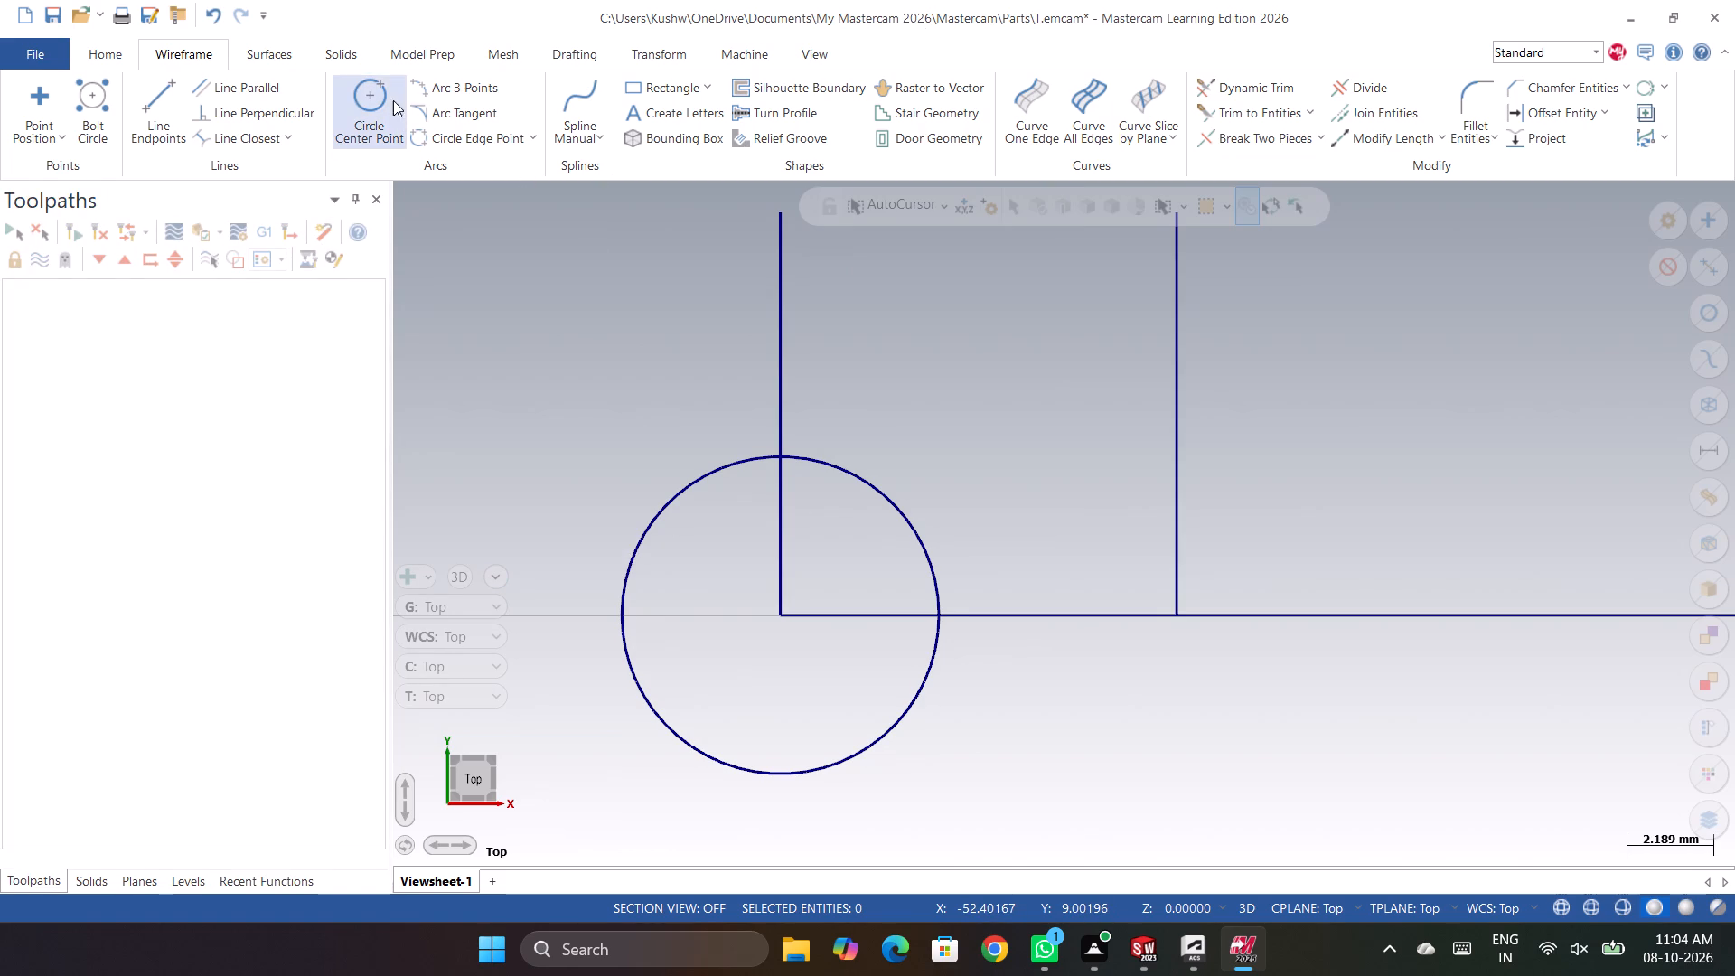
click(1175, 615)
click(1271, 738)
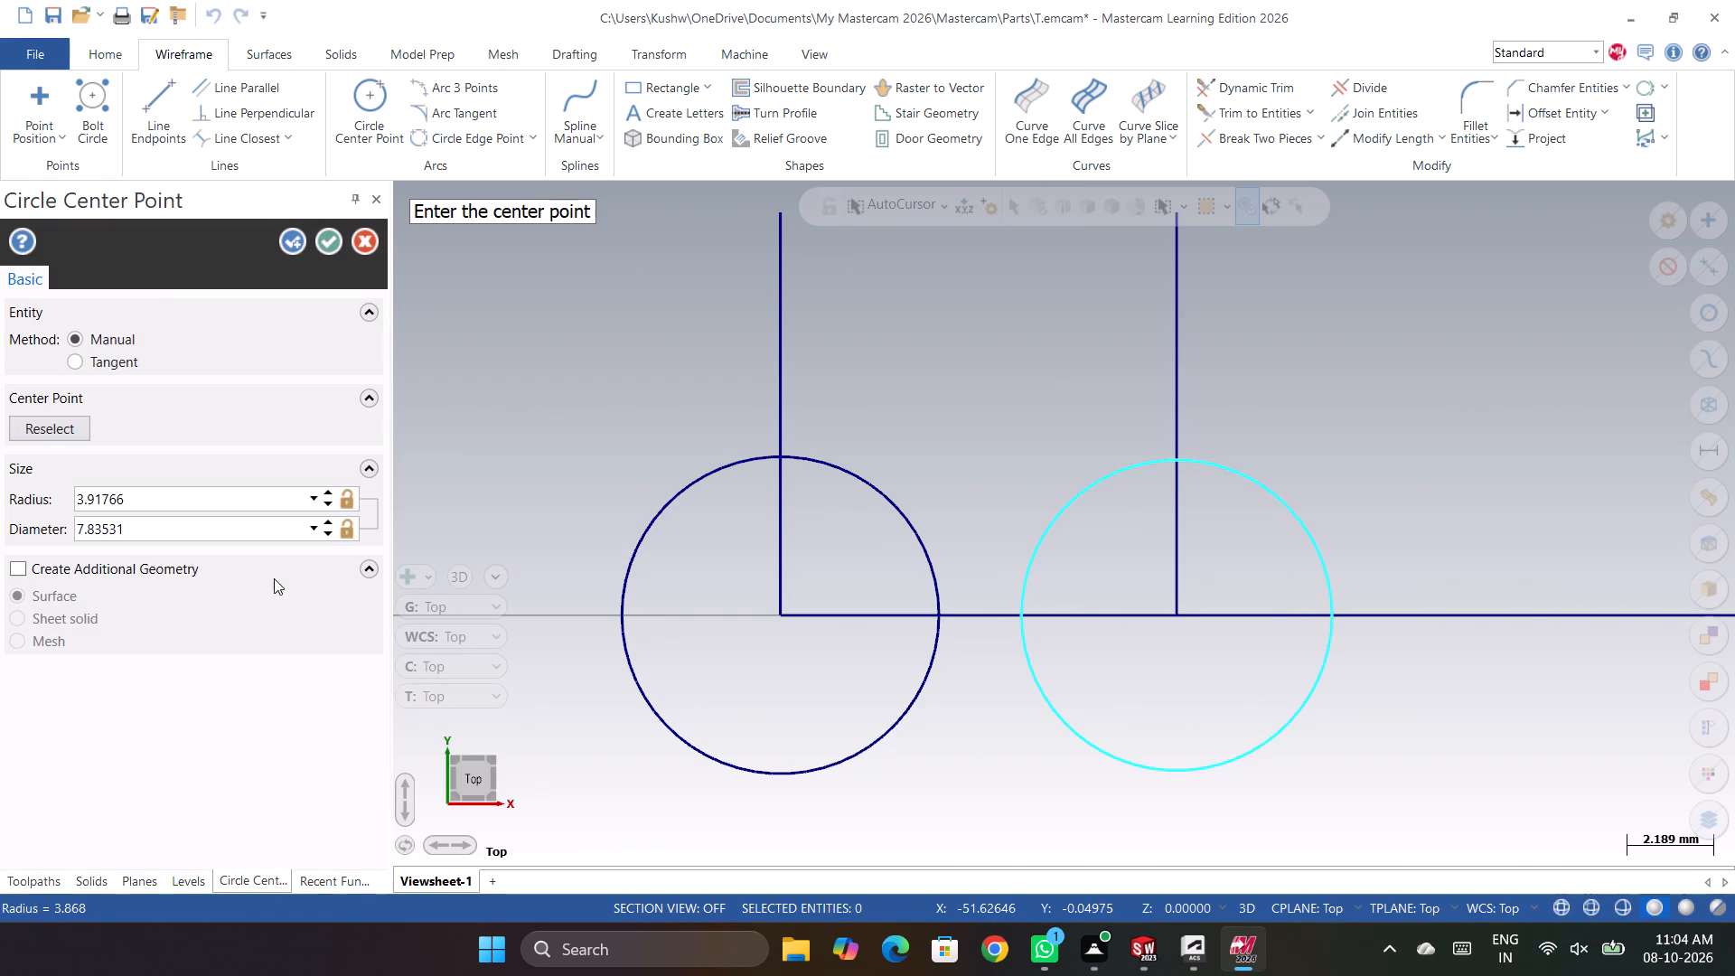
click(173, 506)
key(4)
key(Return)
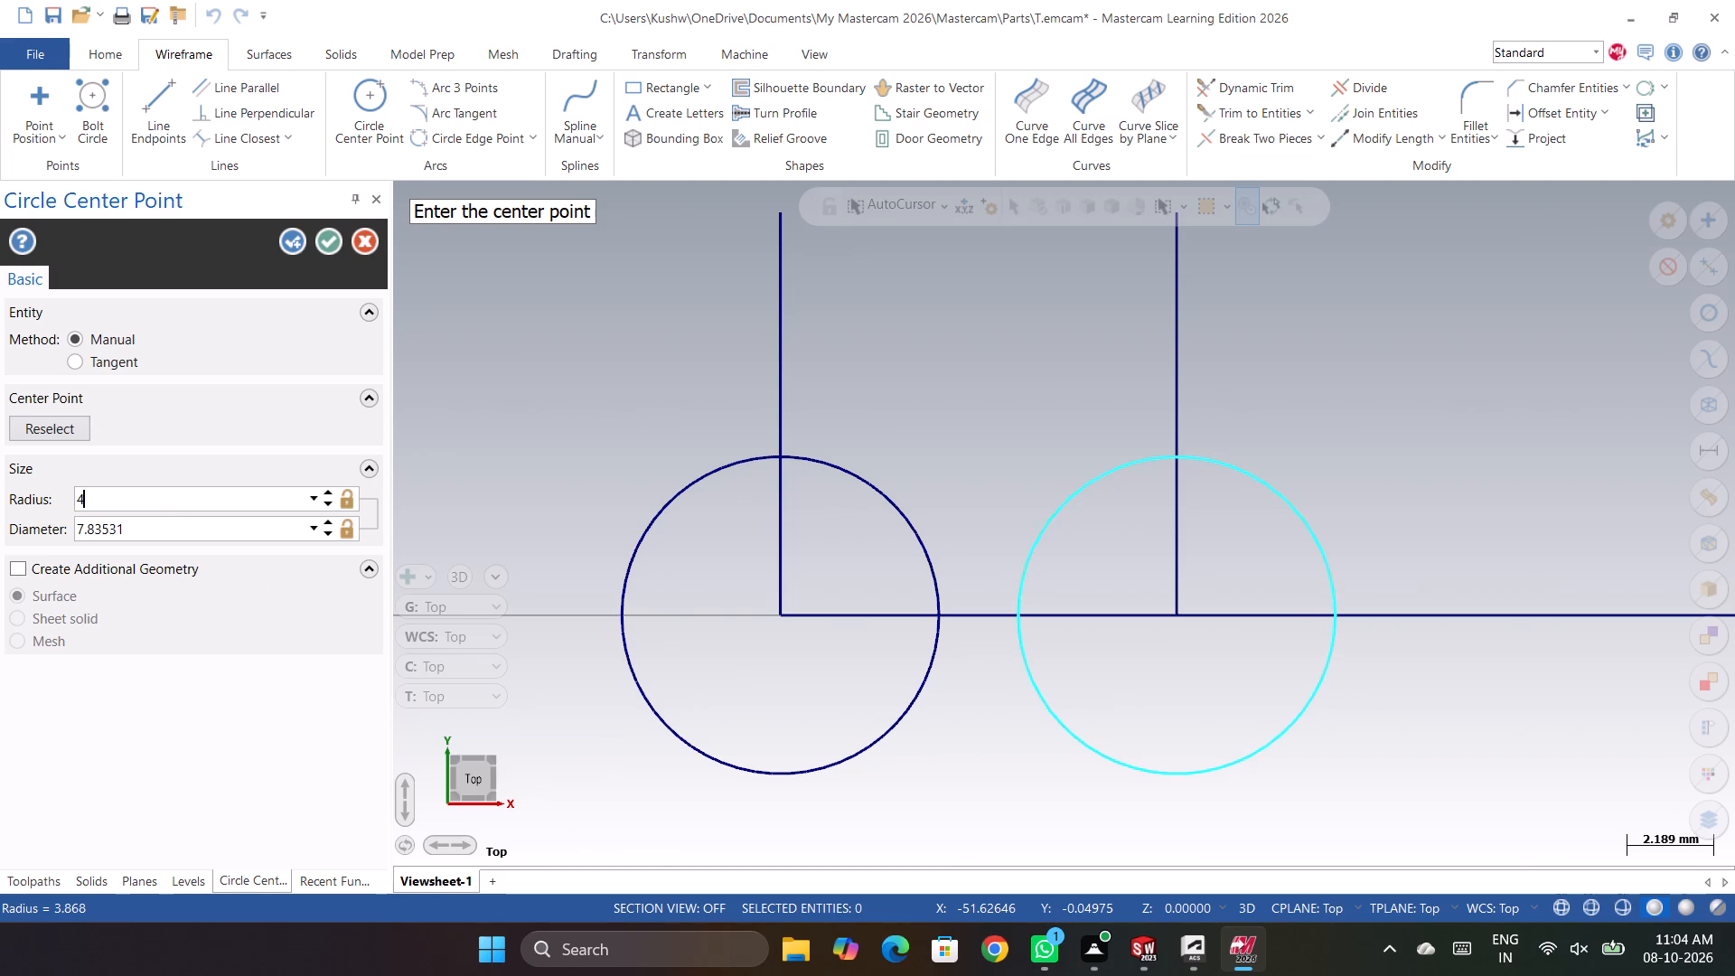
click(326, 238)
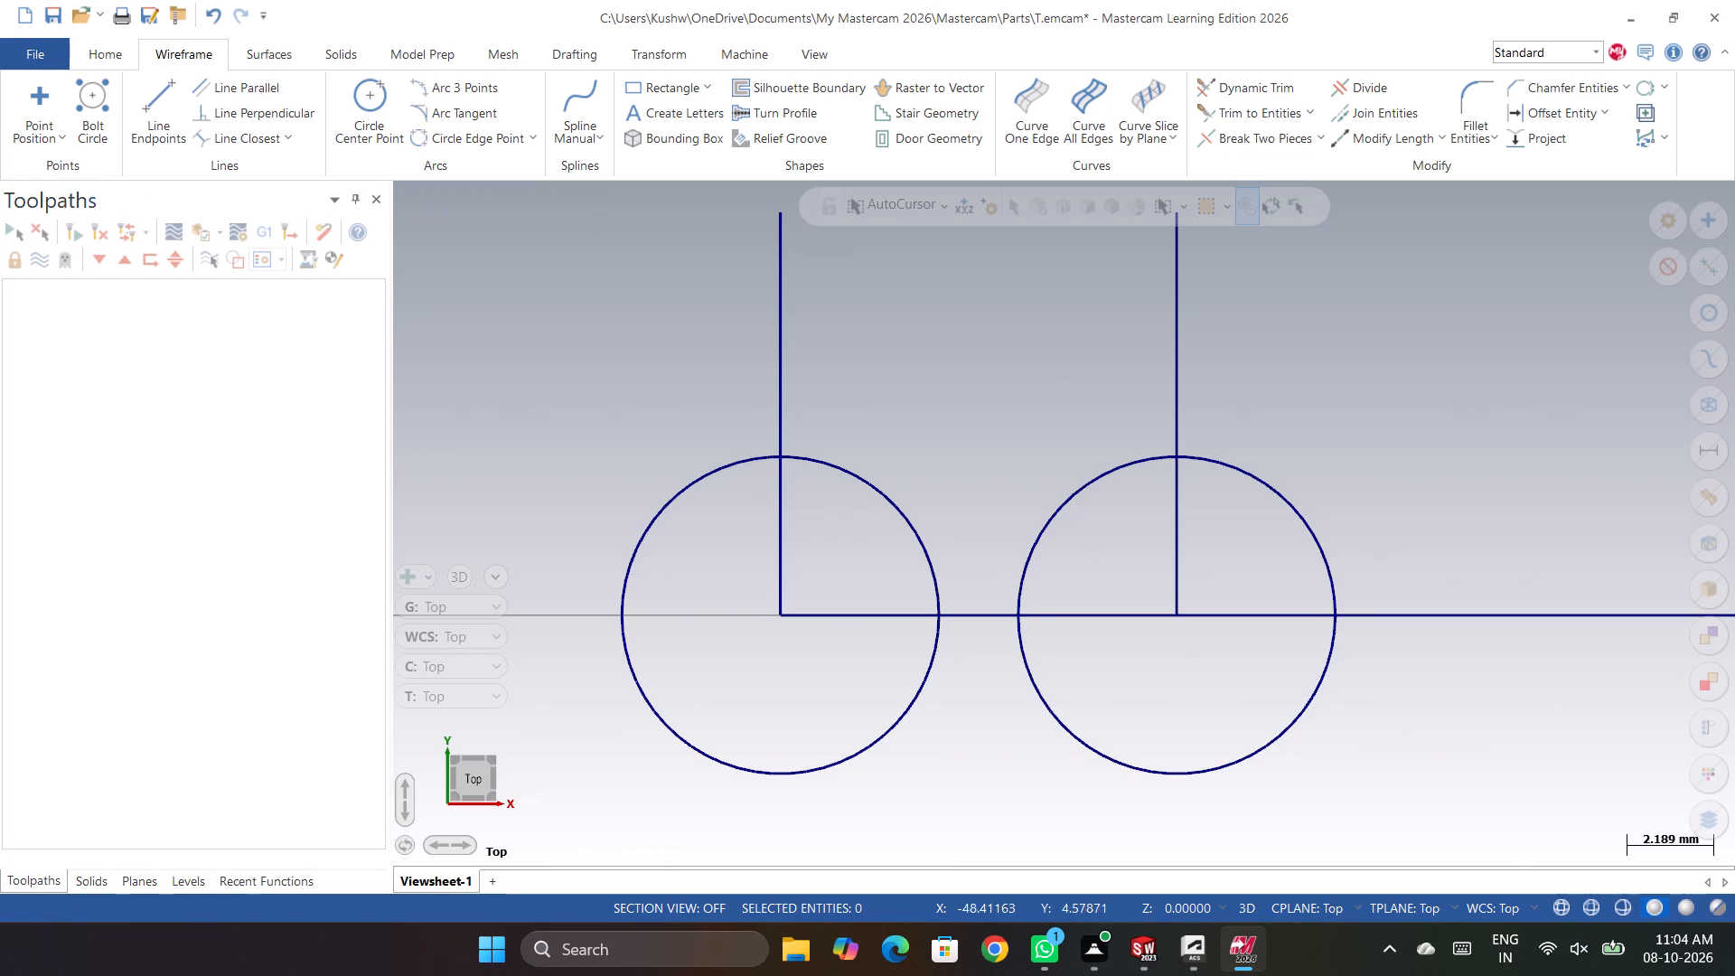
Draw a horizontal line joining the top points of the two 4 mm radius circles.
click(159, 100)
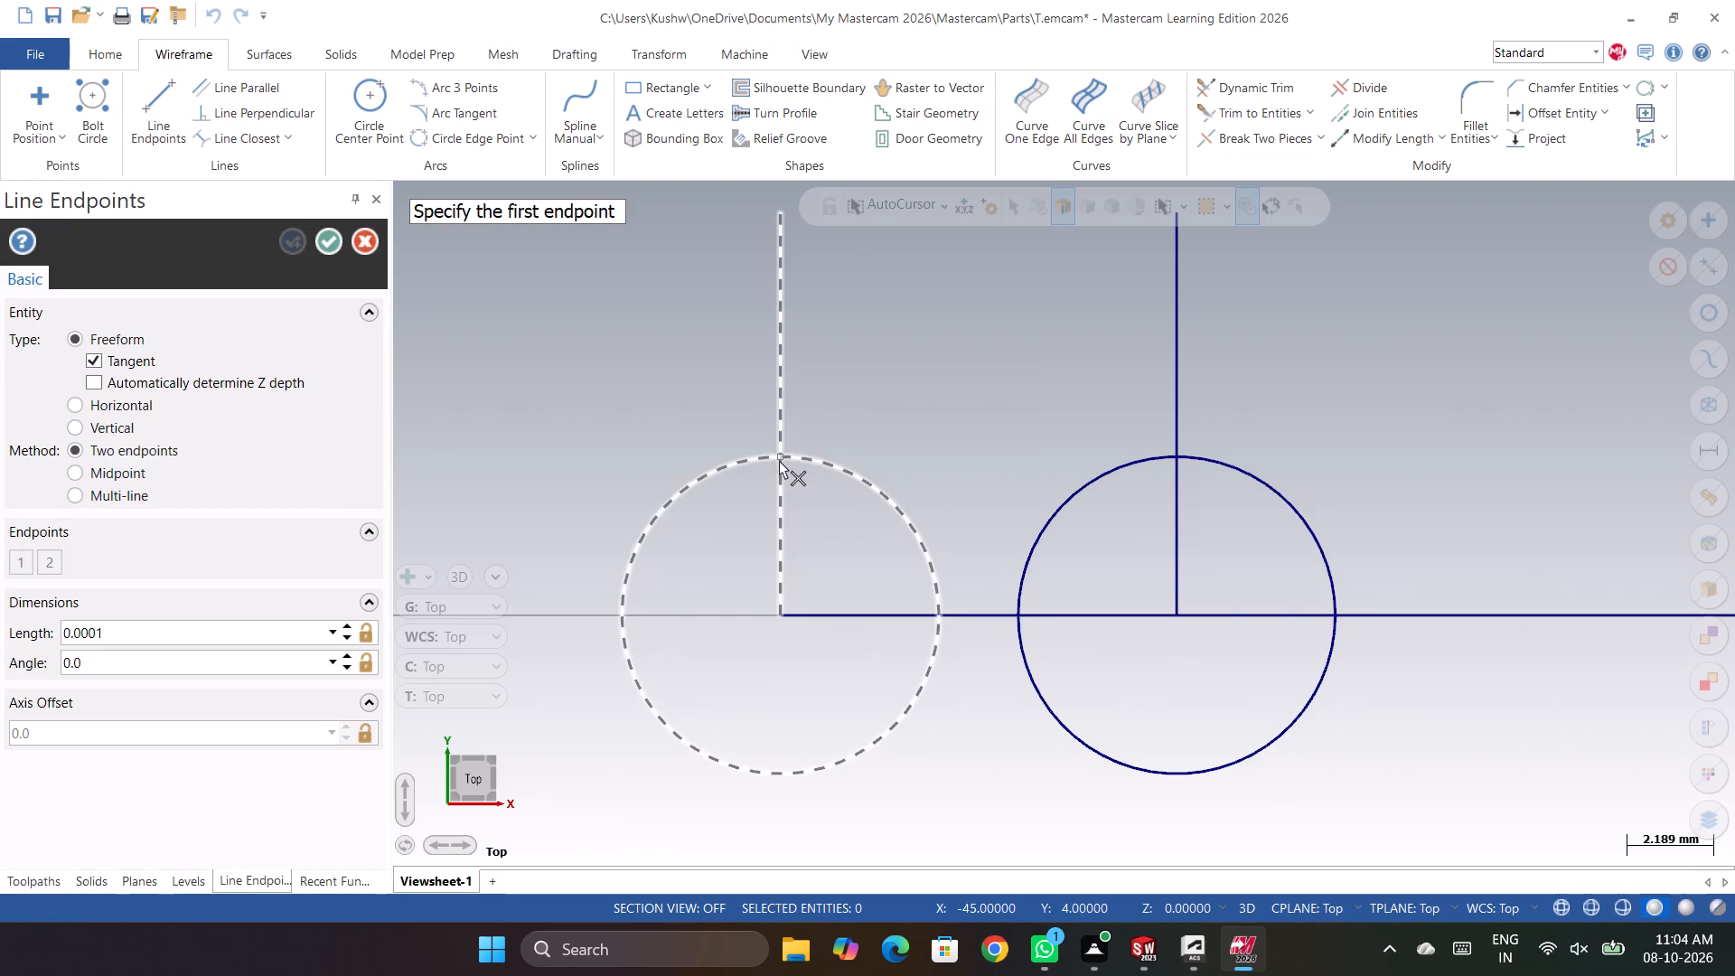
click(776, 457)
click(1180, 458)
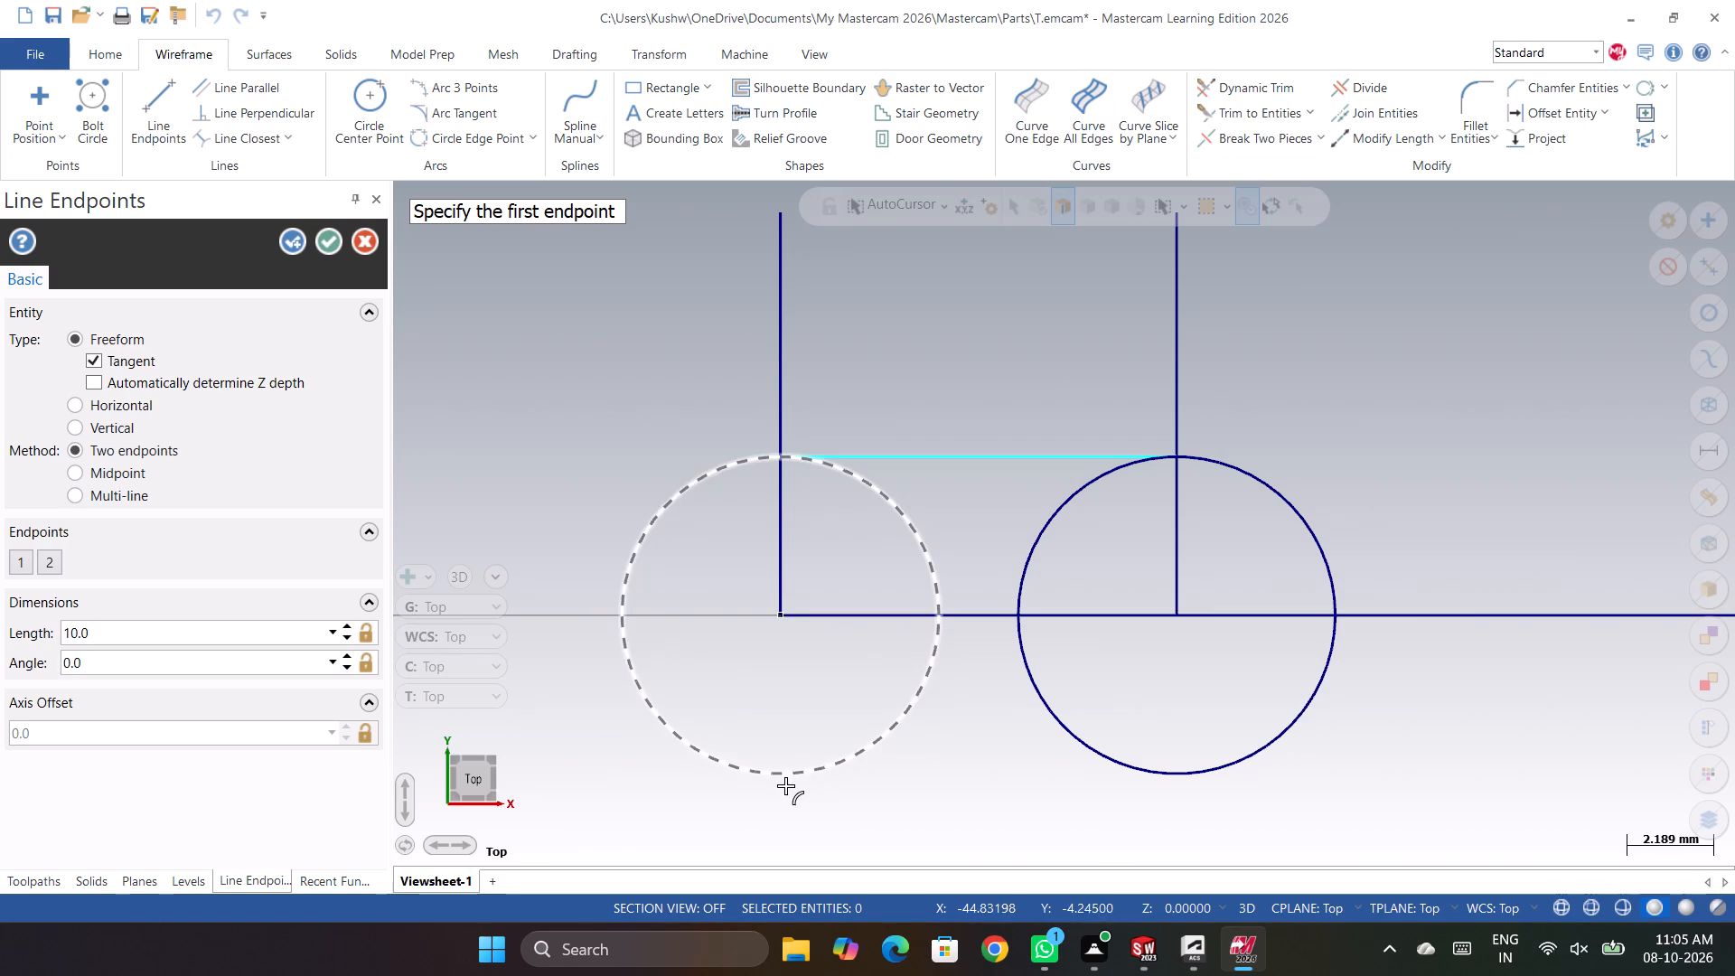
click(337, 246)
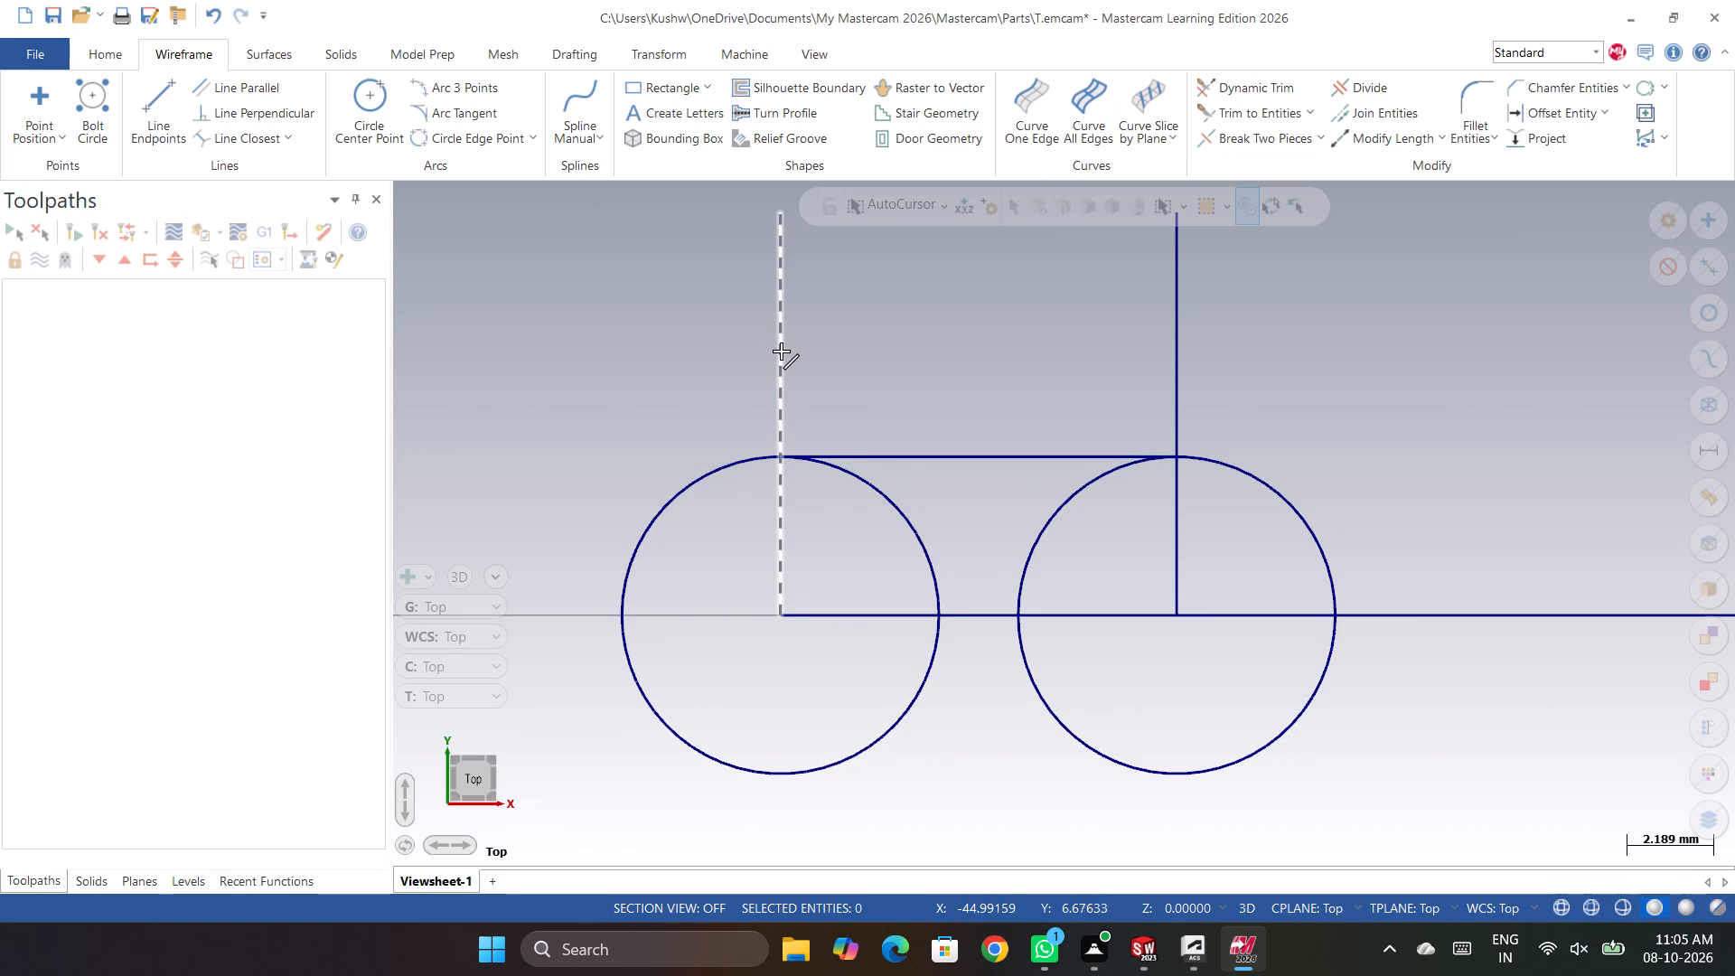
Delete the two vertical helper lines through the circle centres.
click(784, 307)
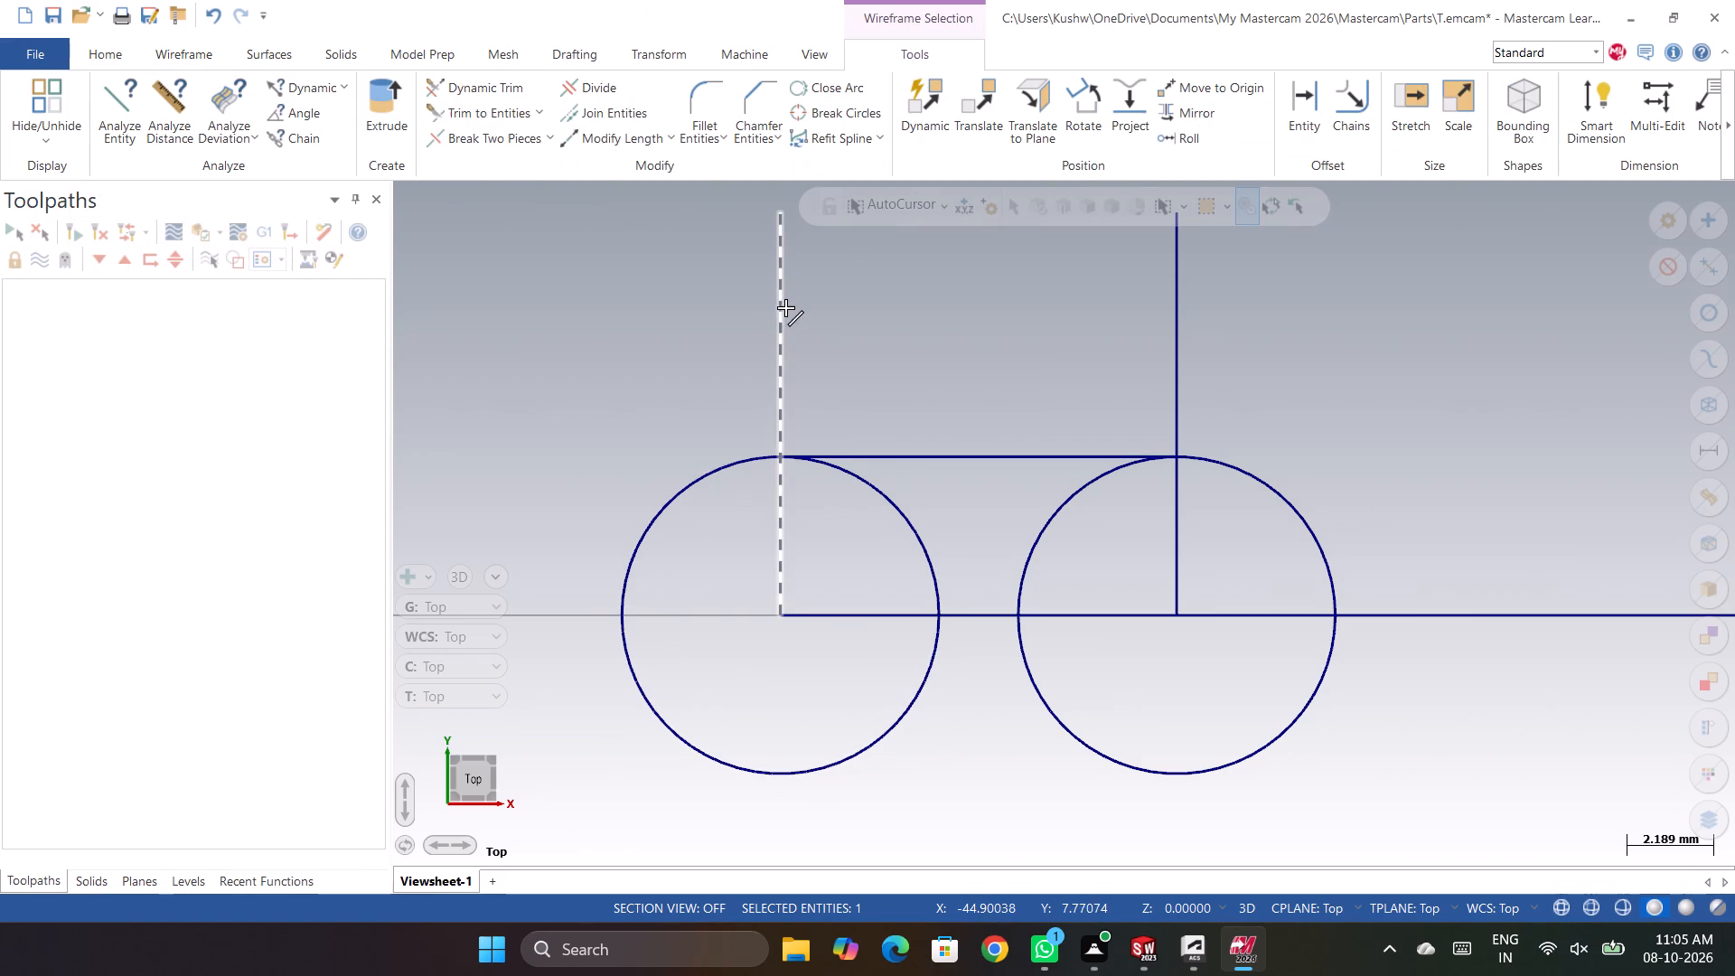
key(Delete)
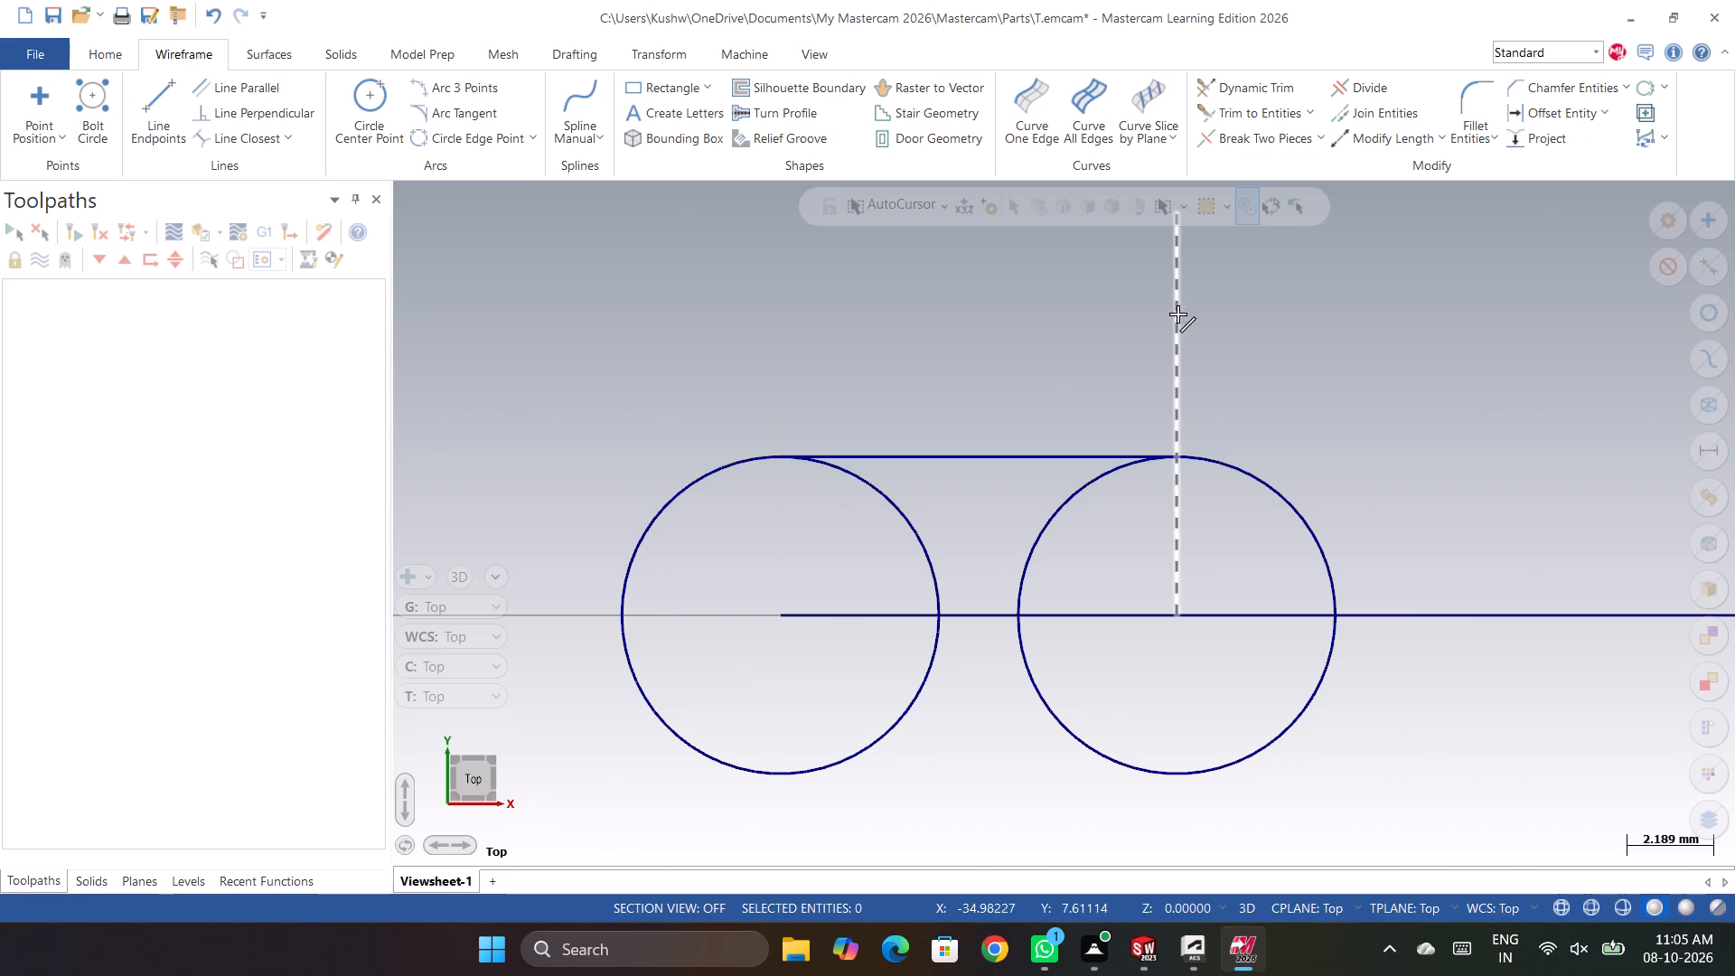
click(1177, 314)
key(Delete)
Draw a circle of radius 8 mm concentric with the left small circle.
click(389, 102)
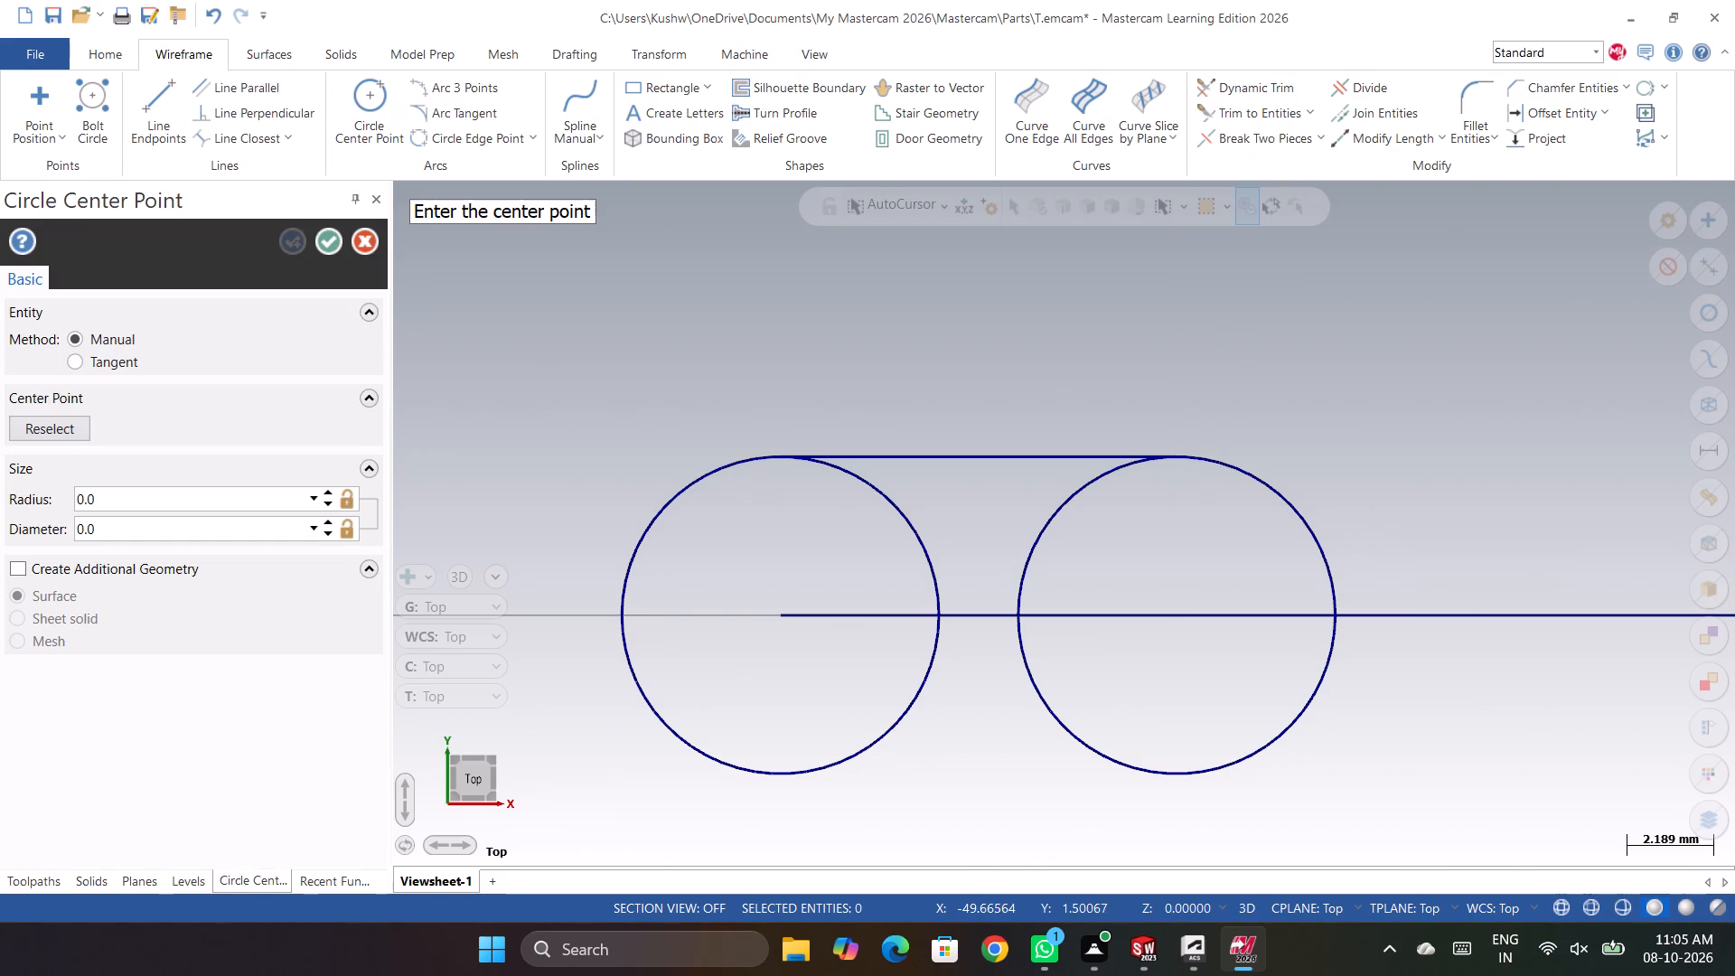
click(775, 619)
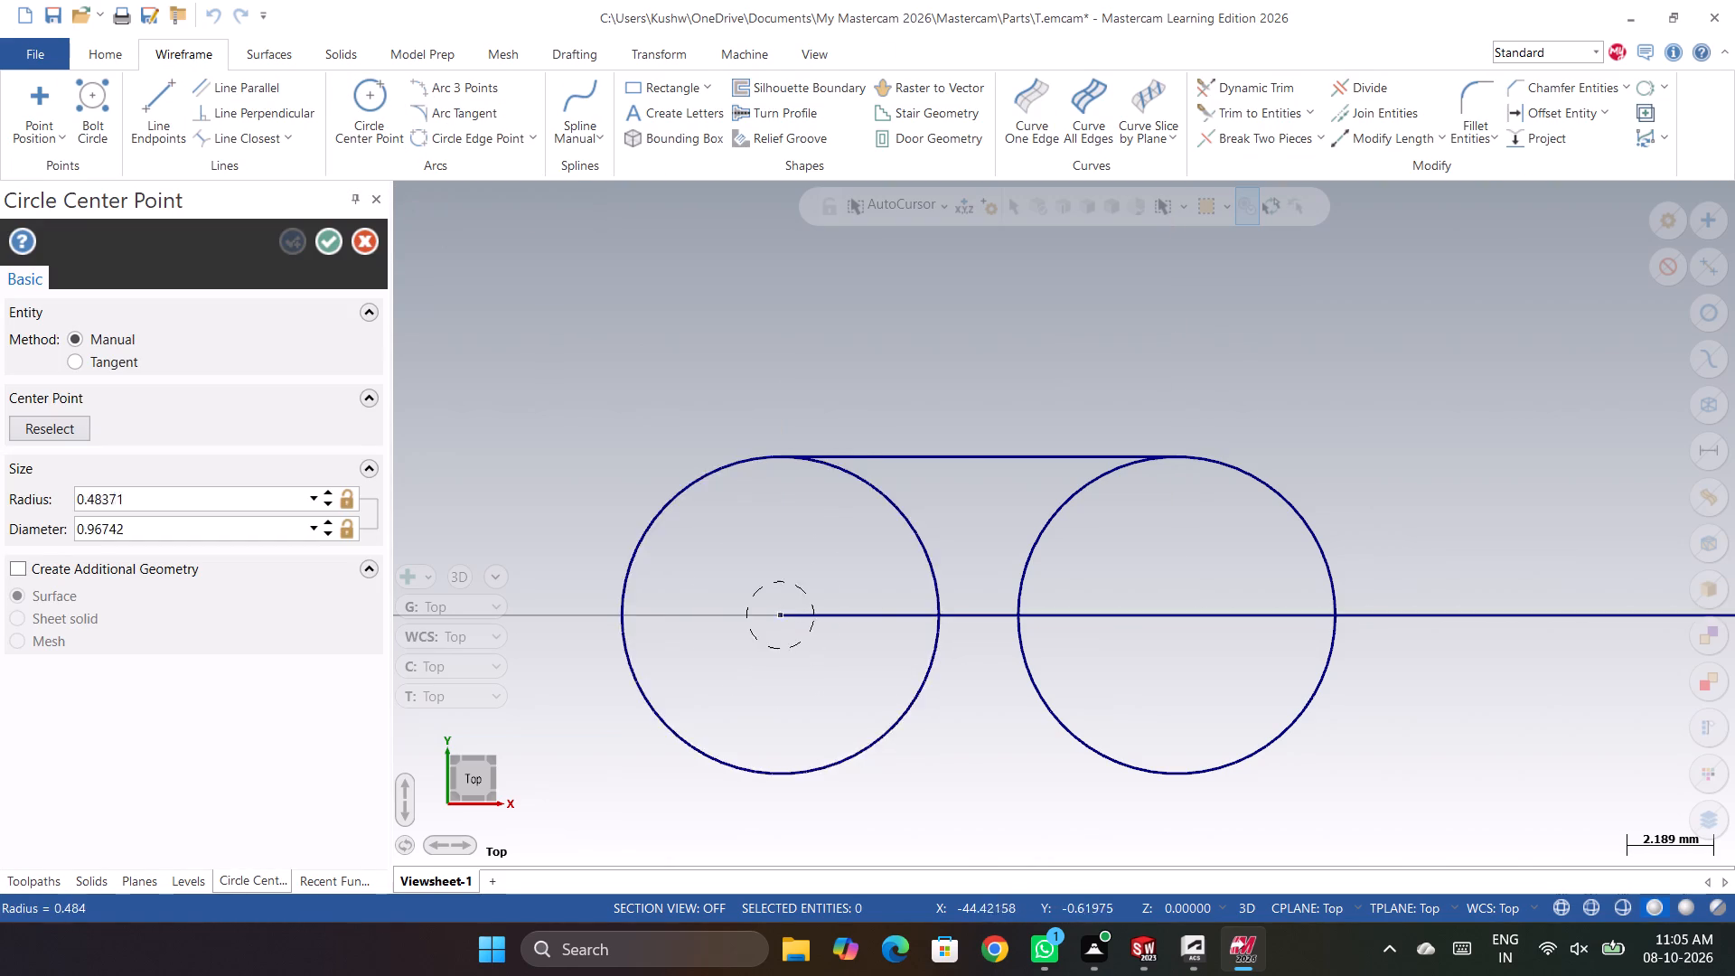
click(890, 831)
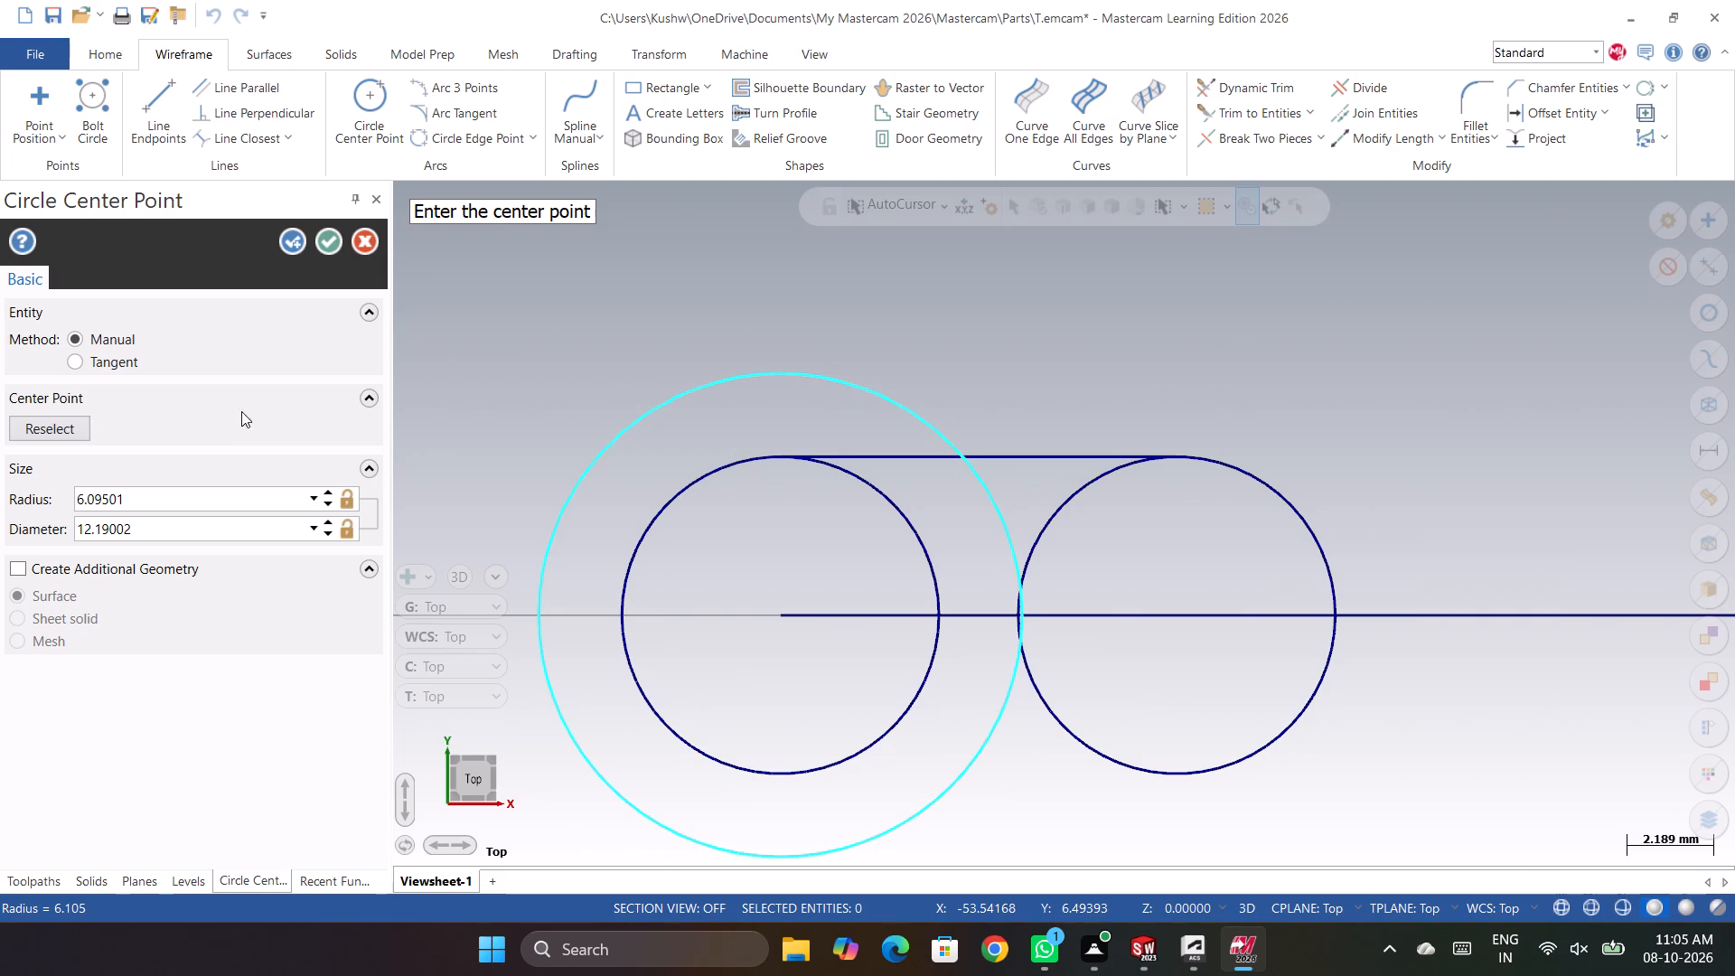
click(200, 496)
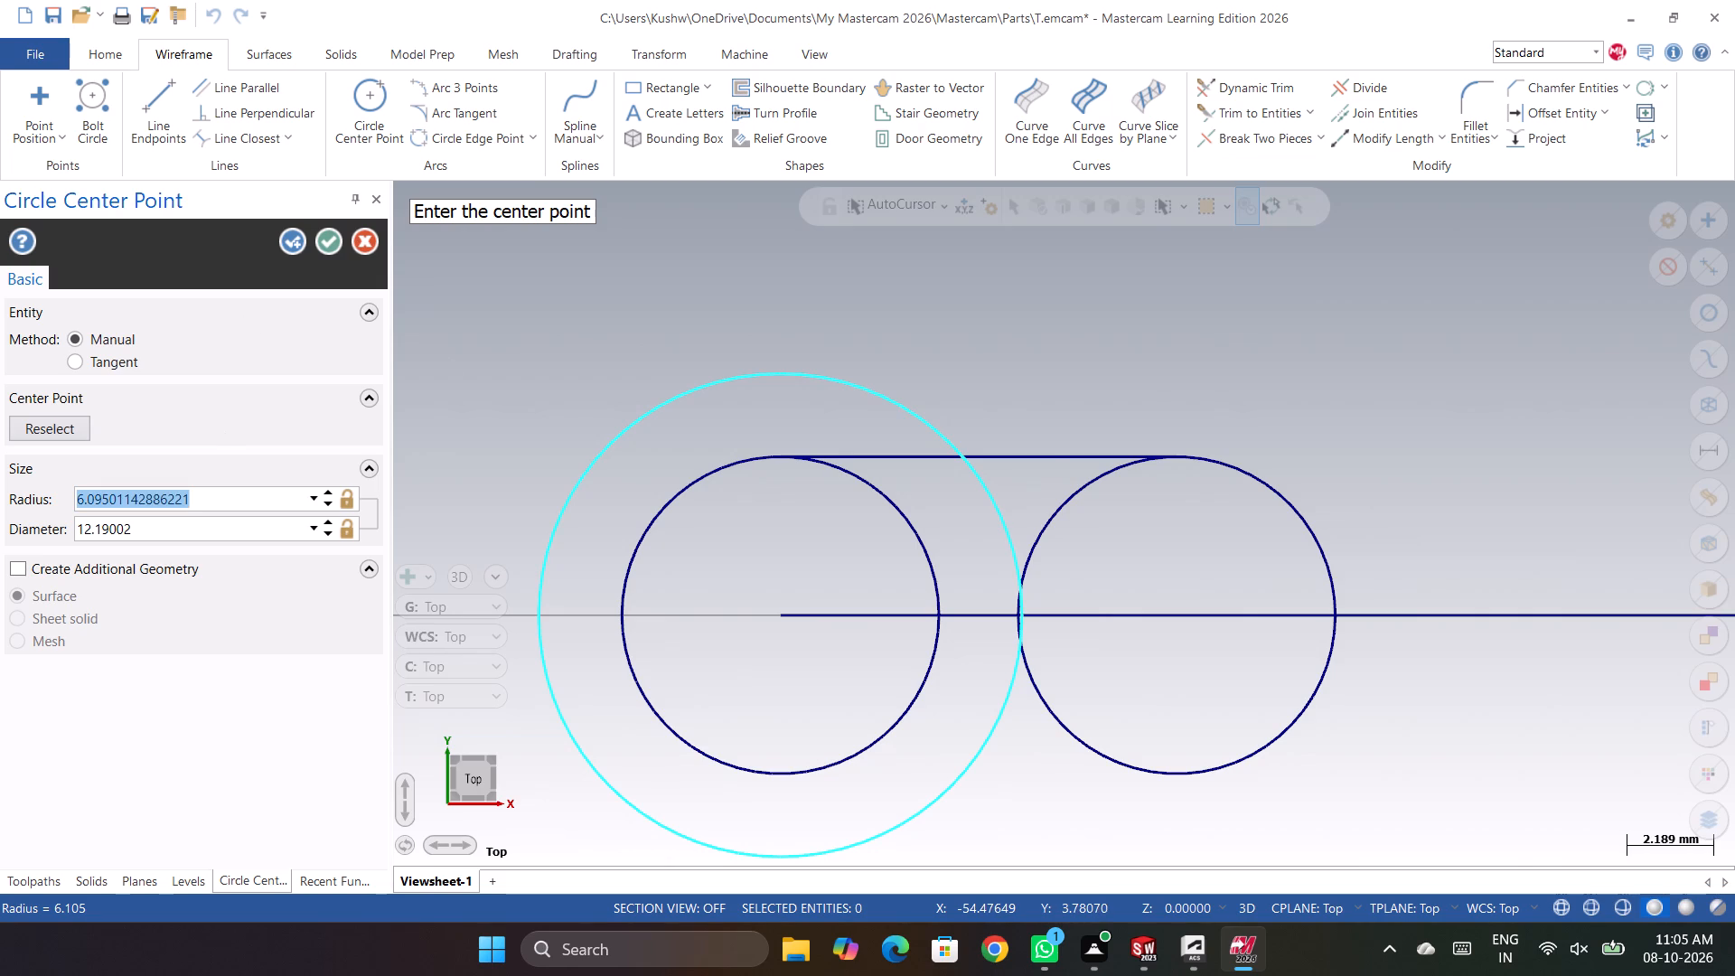
key(8)
key(Return)
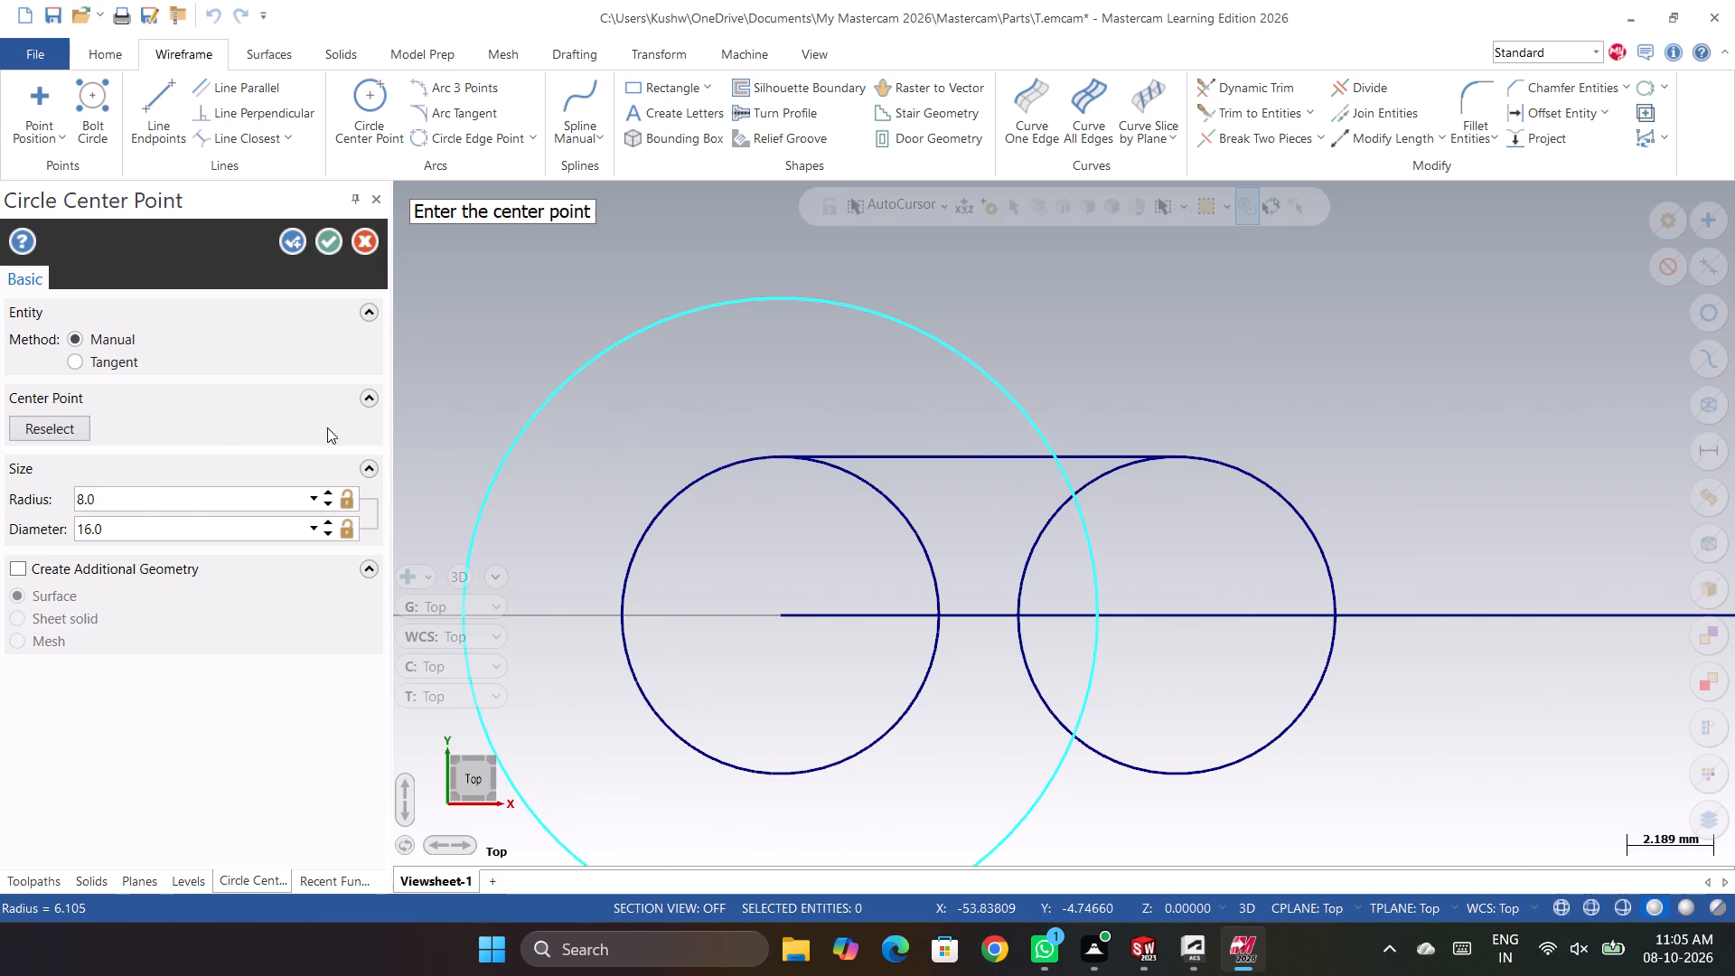
click(323, 239)
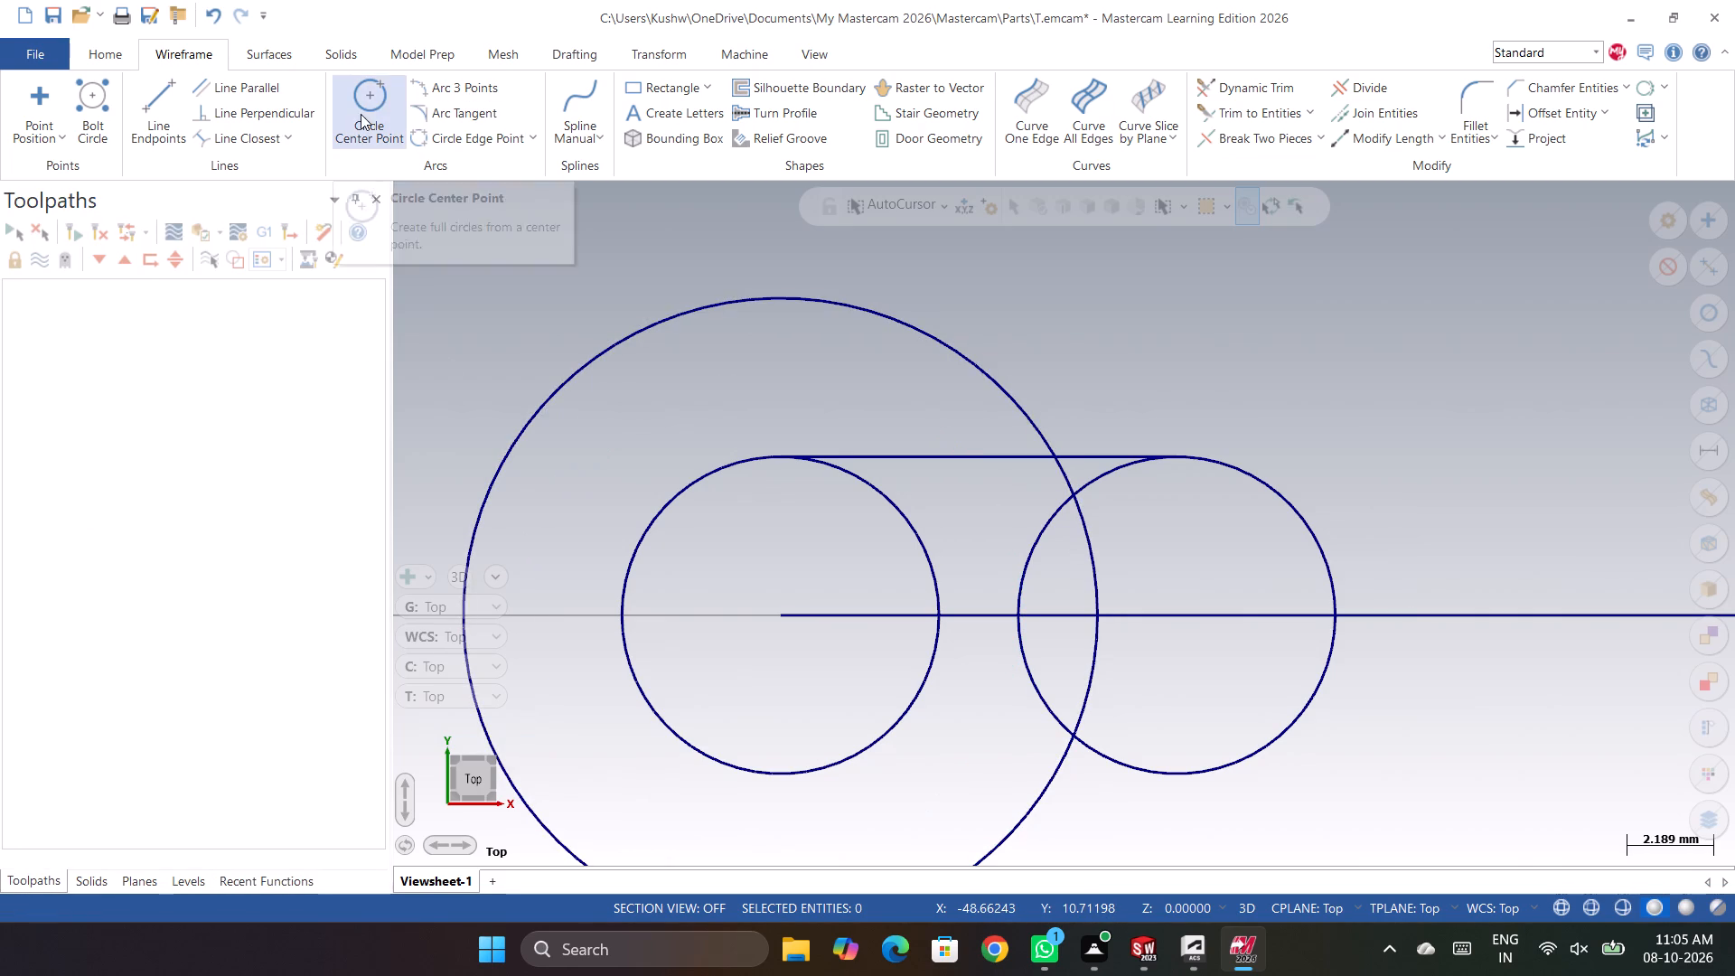
Draw a circle of radius 8 mm concentric with the right small circle.
drag(361, 112, 364, 104)
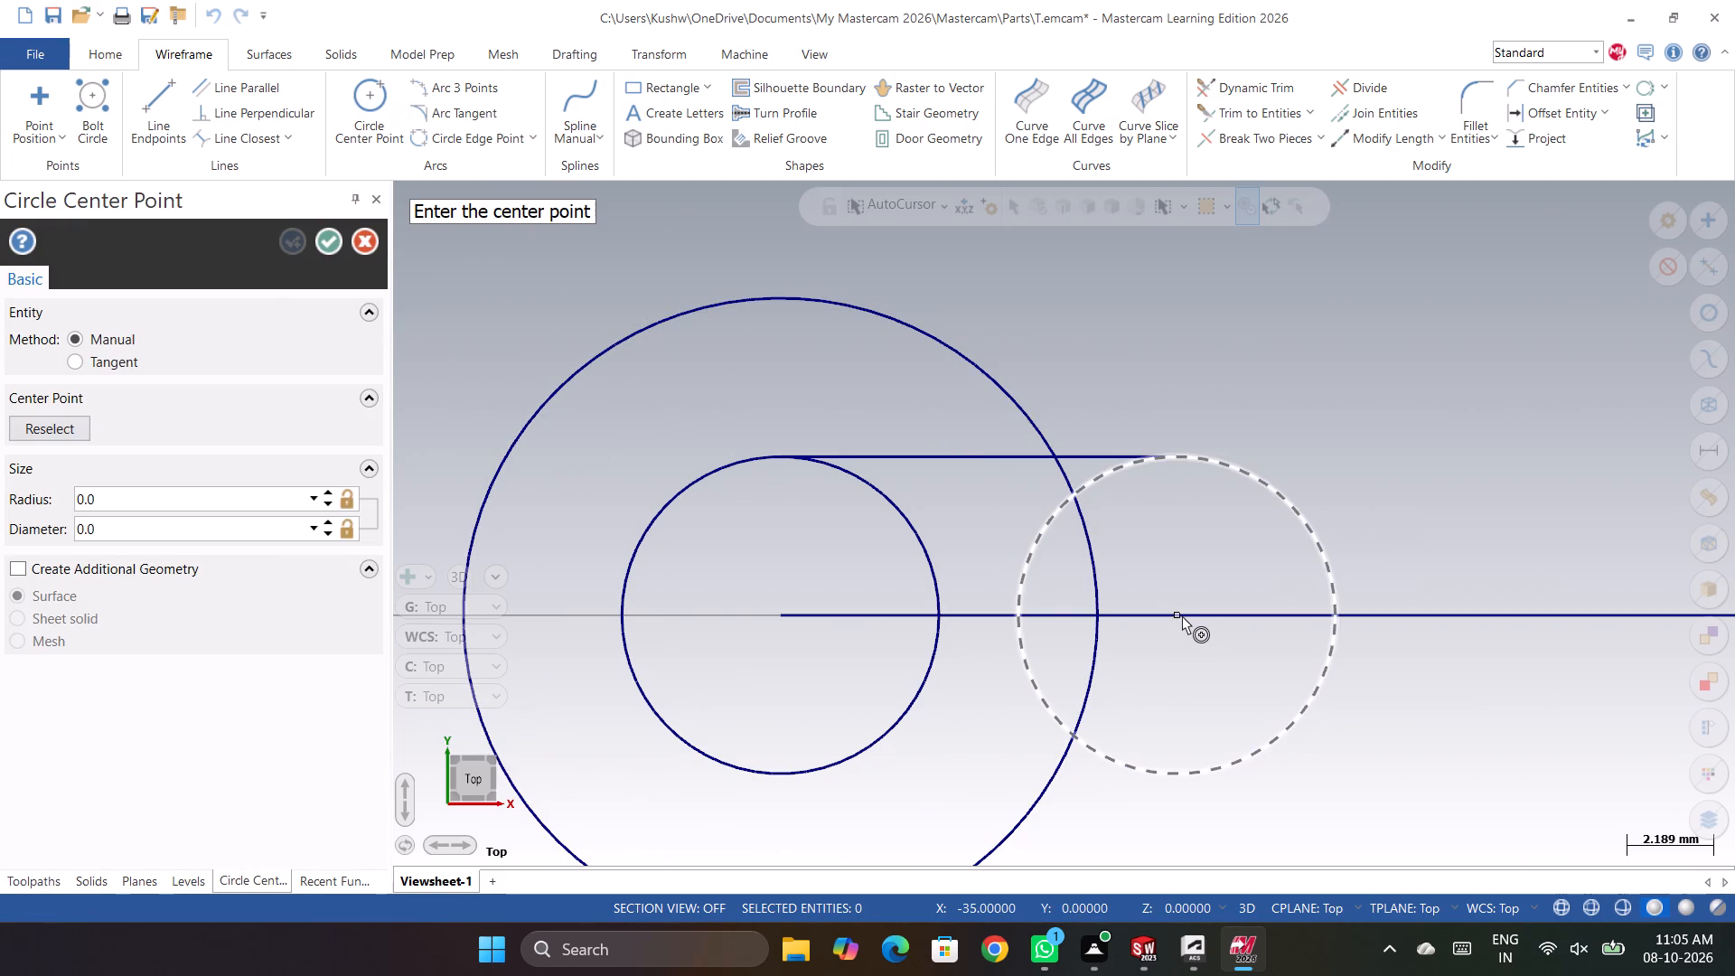
click(1176, 614)
click(1375, 811)
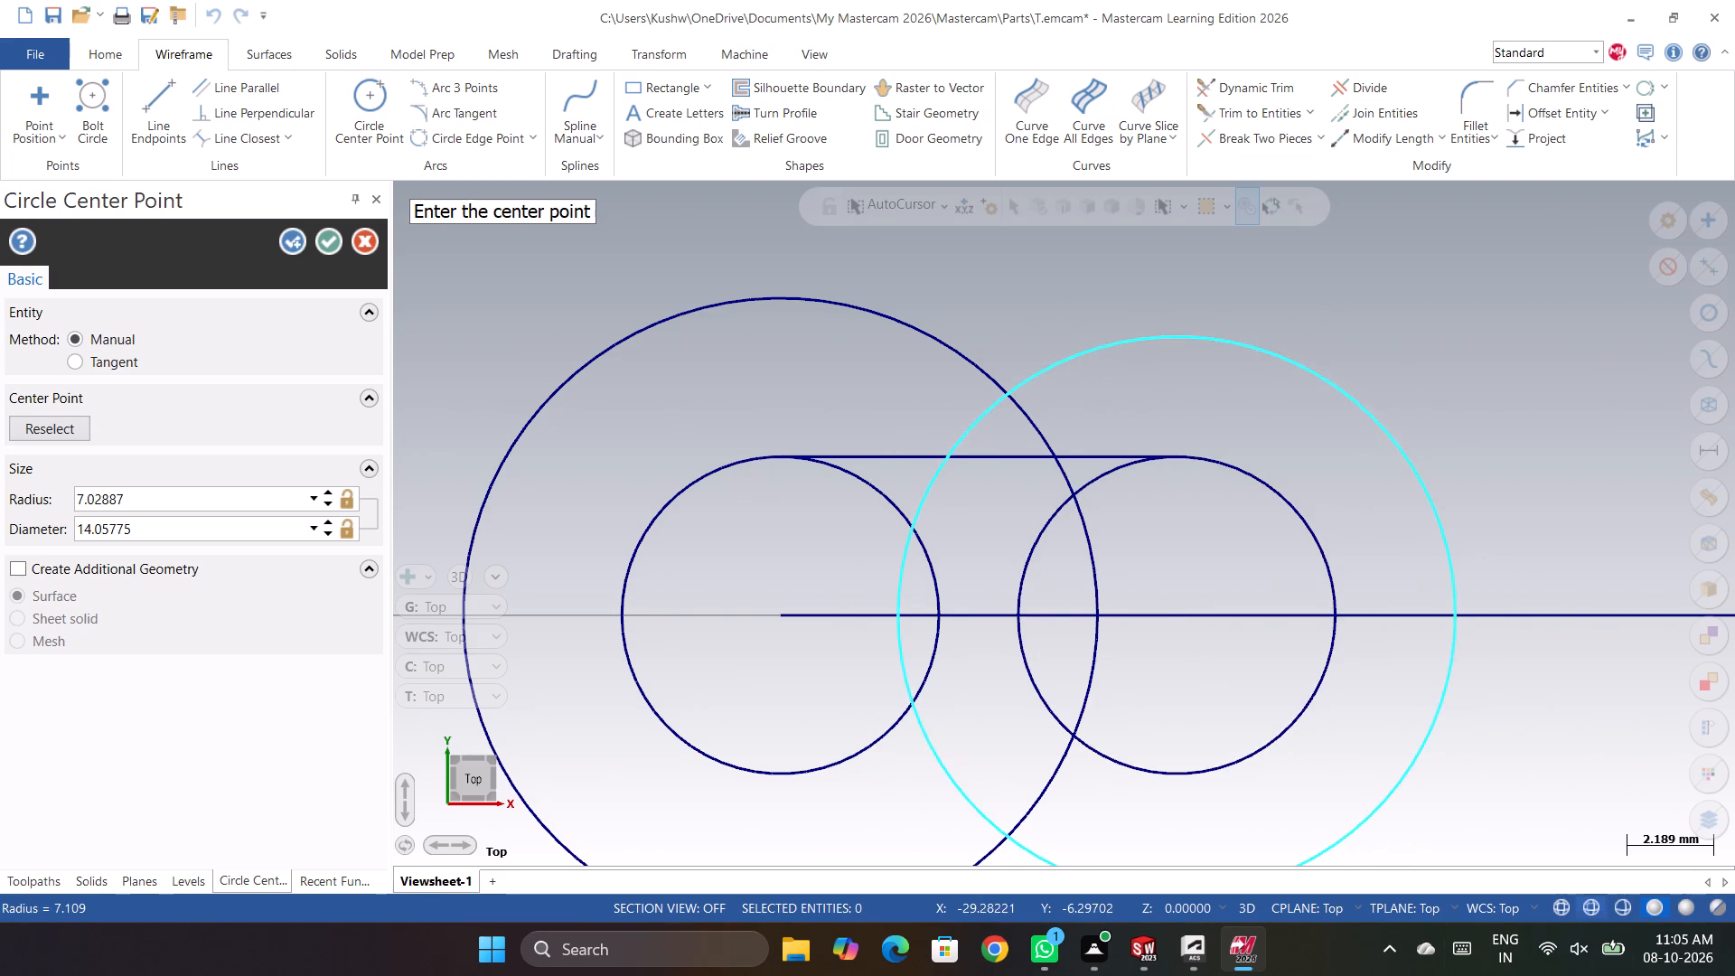
click(180, 515)
click(181, 495)
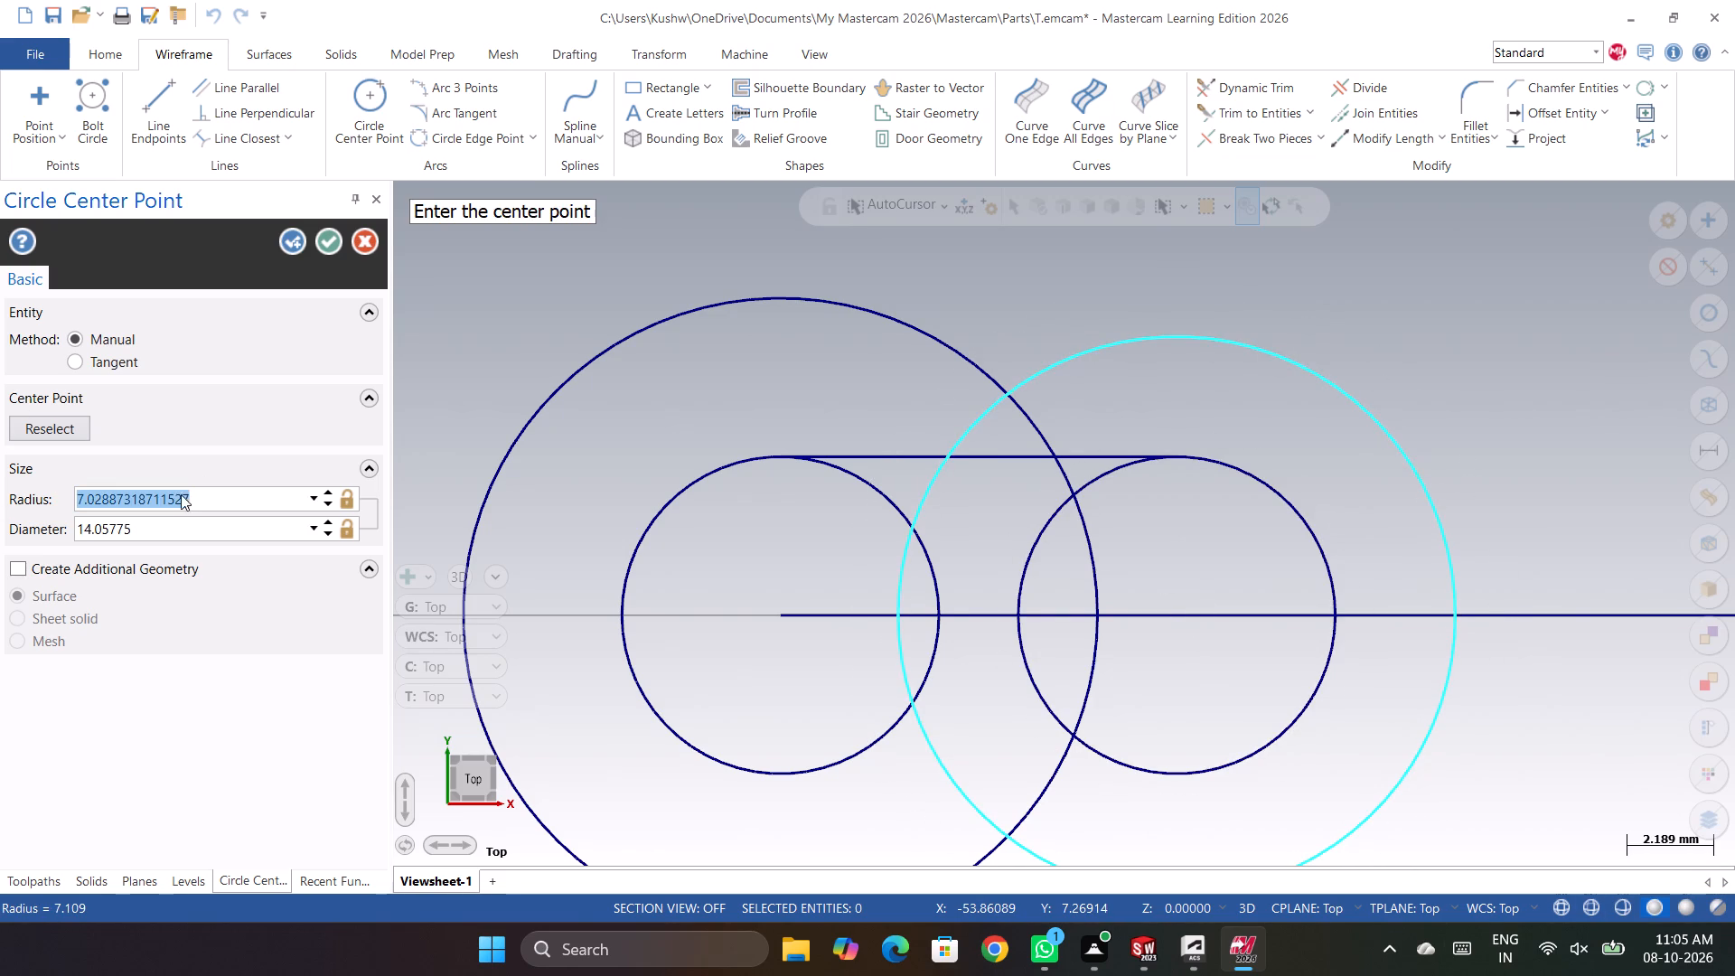
key(8)
key(Return)
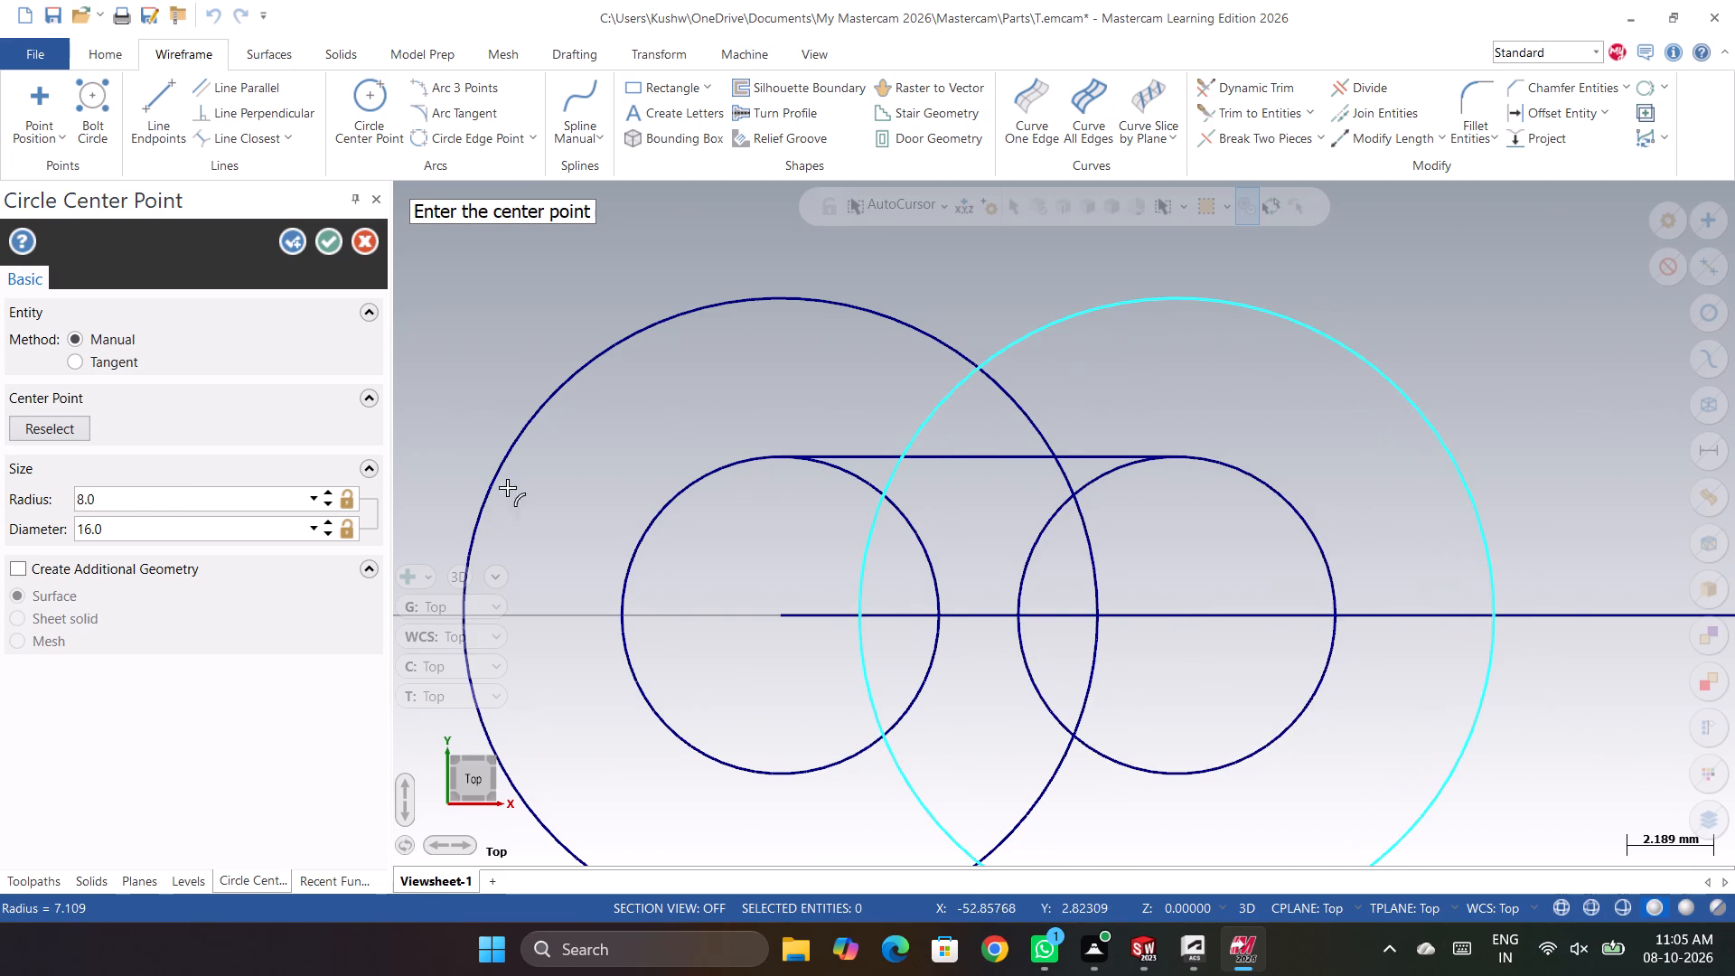
click(337, 240)
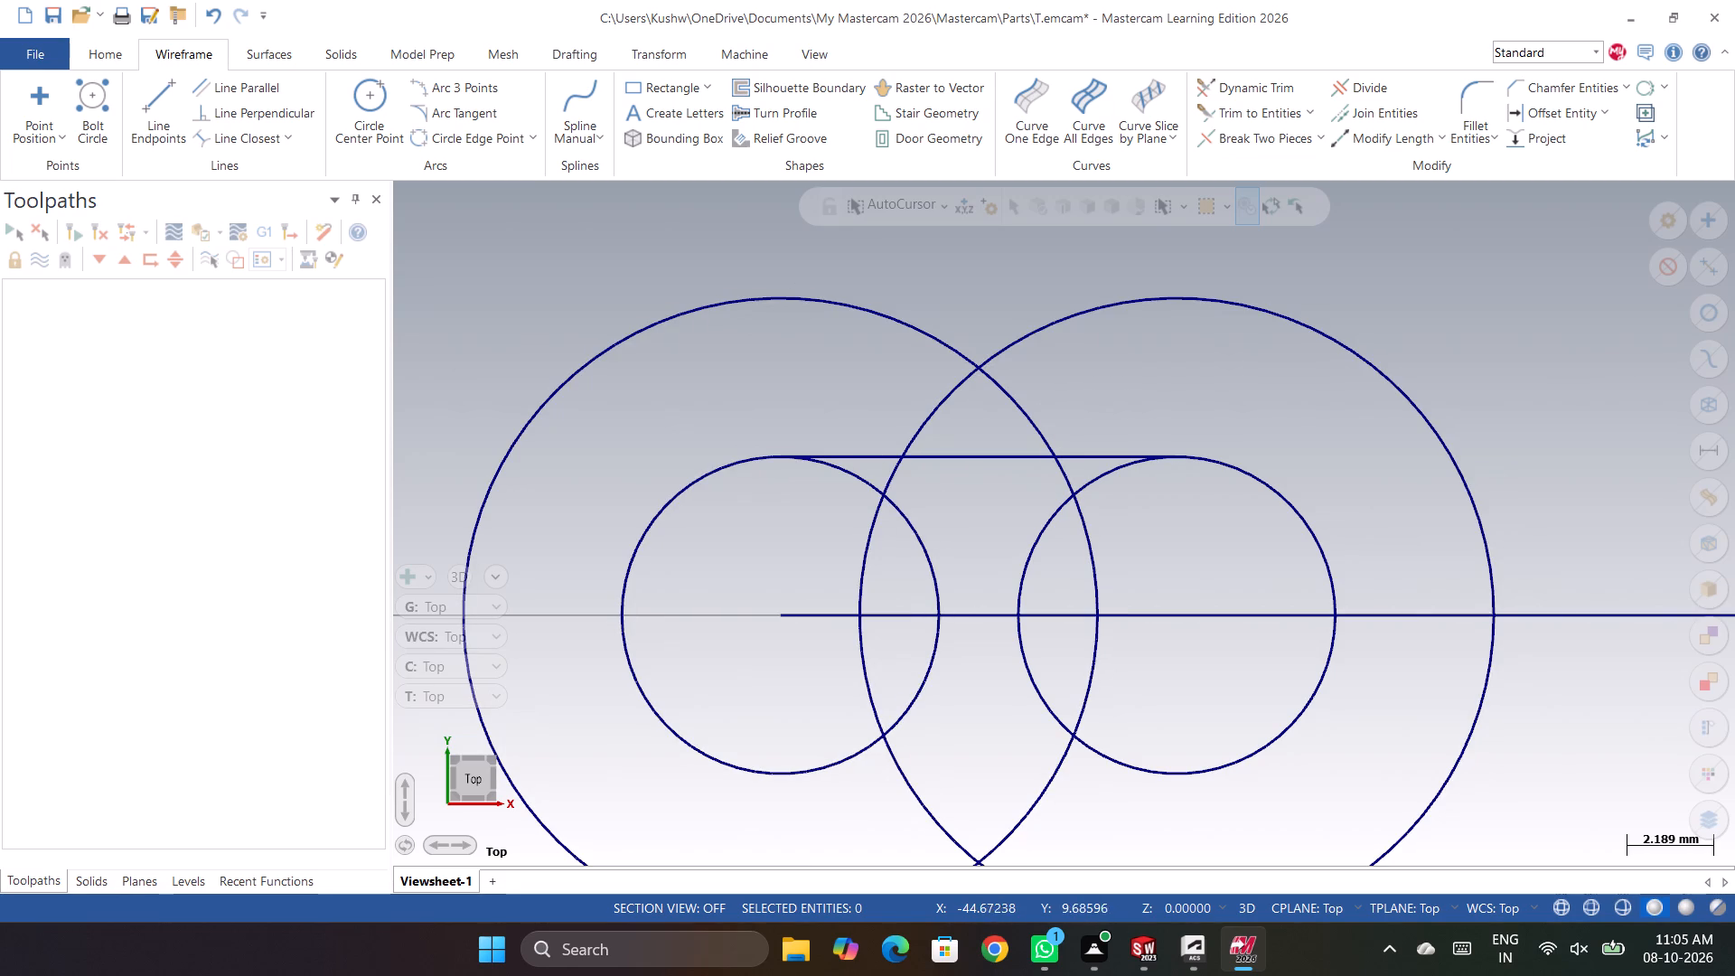
Draw a horizontal line about 10 mm long joining the top tangent points of the two 8 mm radius circles.
click(156, 86)
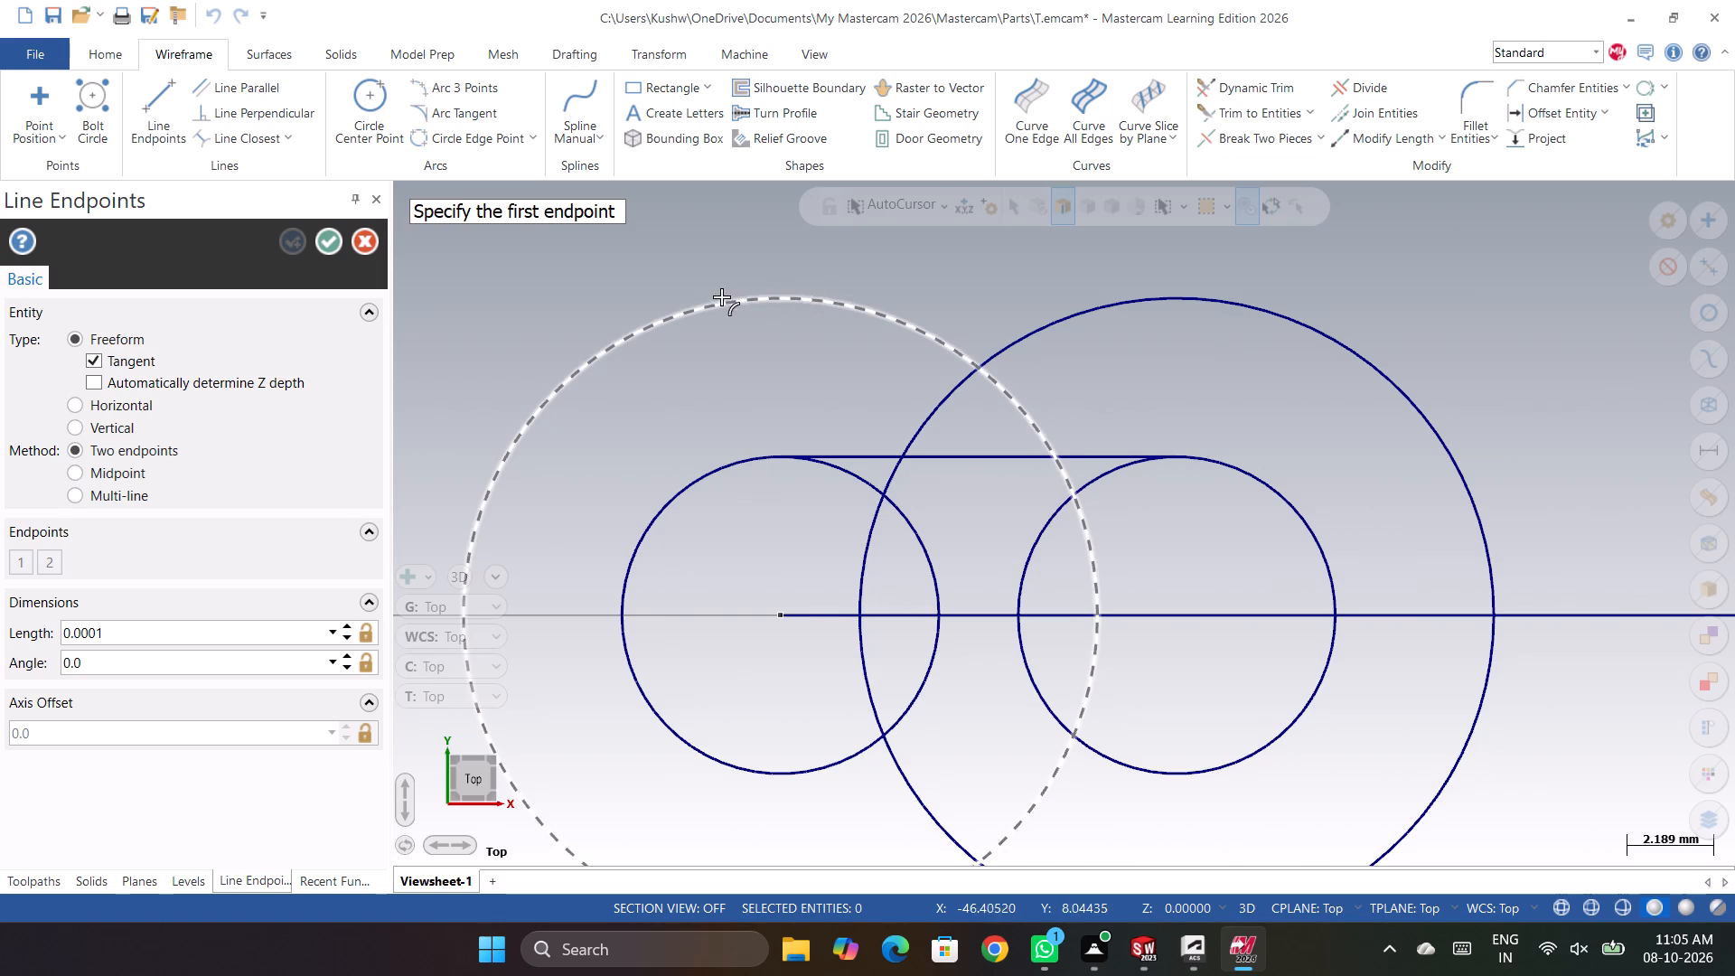
click(768, 297)
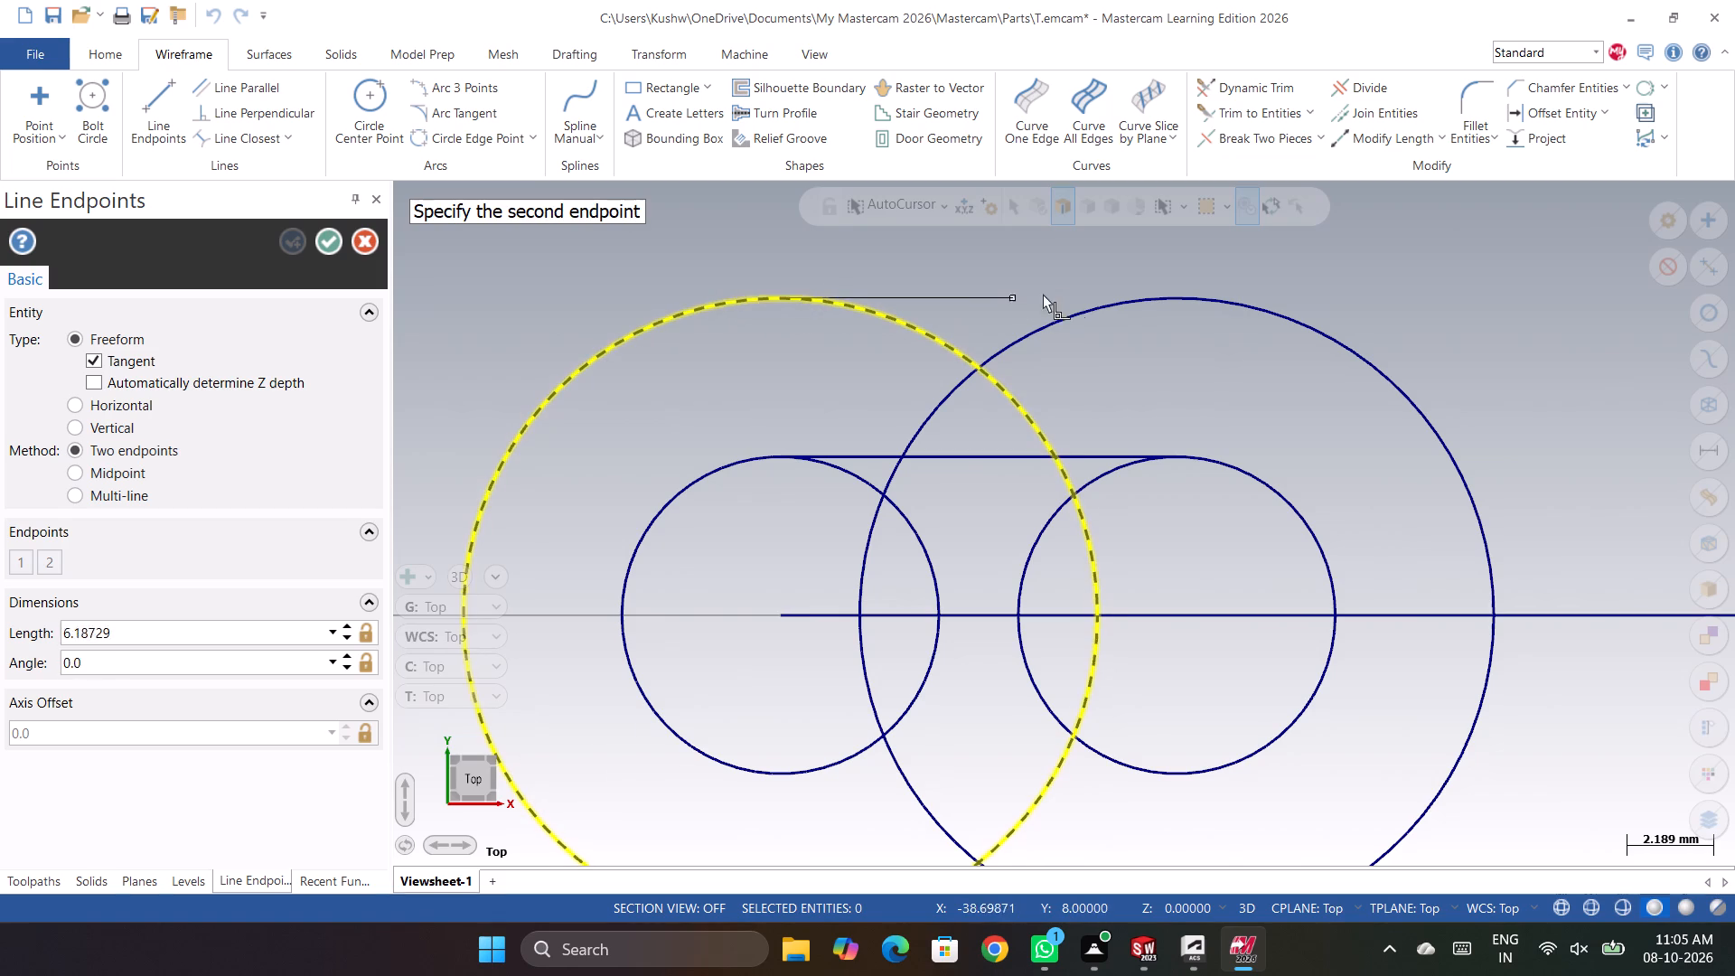
click(1194, 298)
key(Escape)
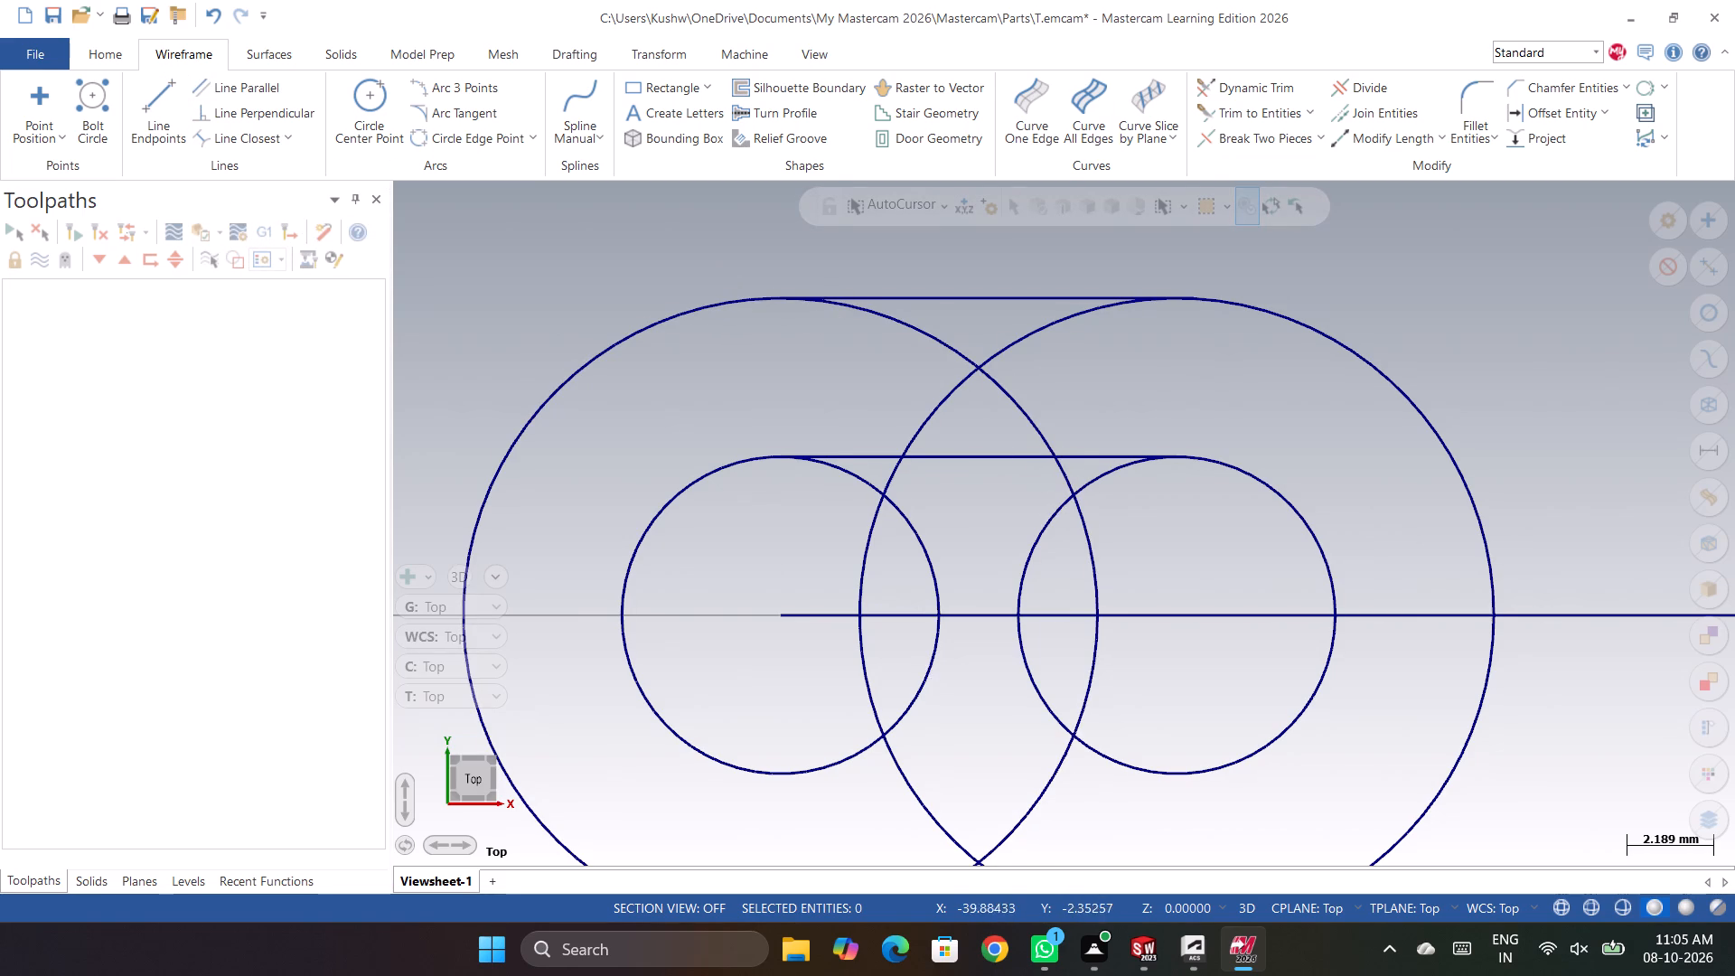
Draw a horizontal line about 10 mm long joining the bottom tangent points of the two 4 mm radius circles.
scroll(1067, 680, up, 5)
scroll(1056, 665, down, 12)
scroll(1026, 876, up, 4)
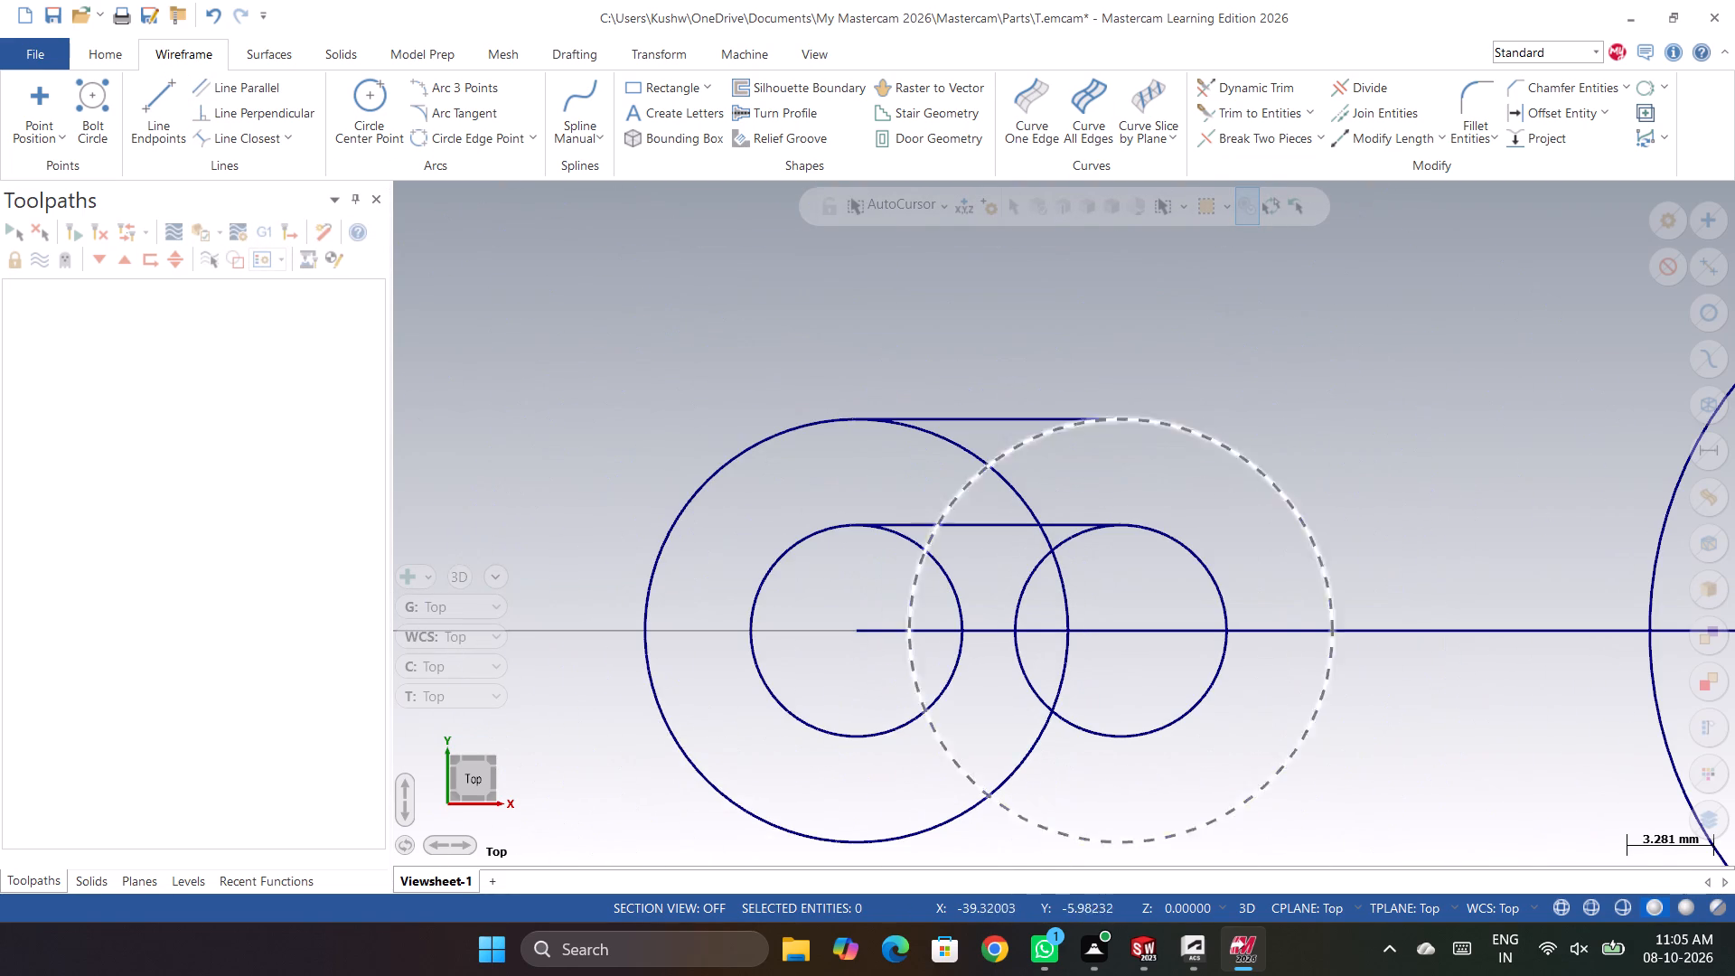
scroll(918, 651, down, 5)
scroll(969, 820, up, 8)
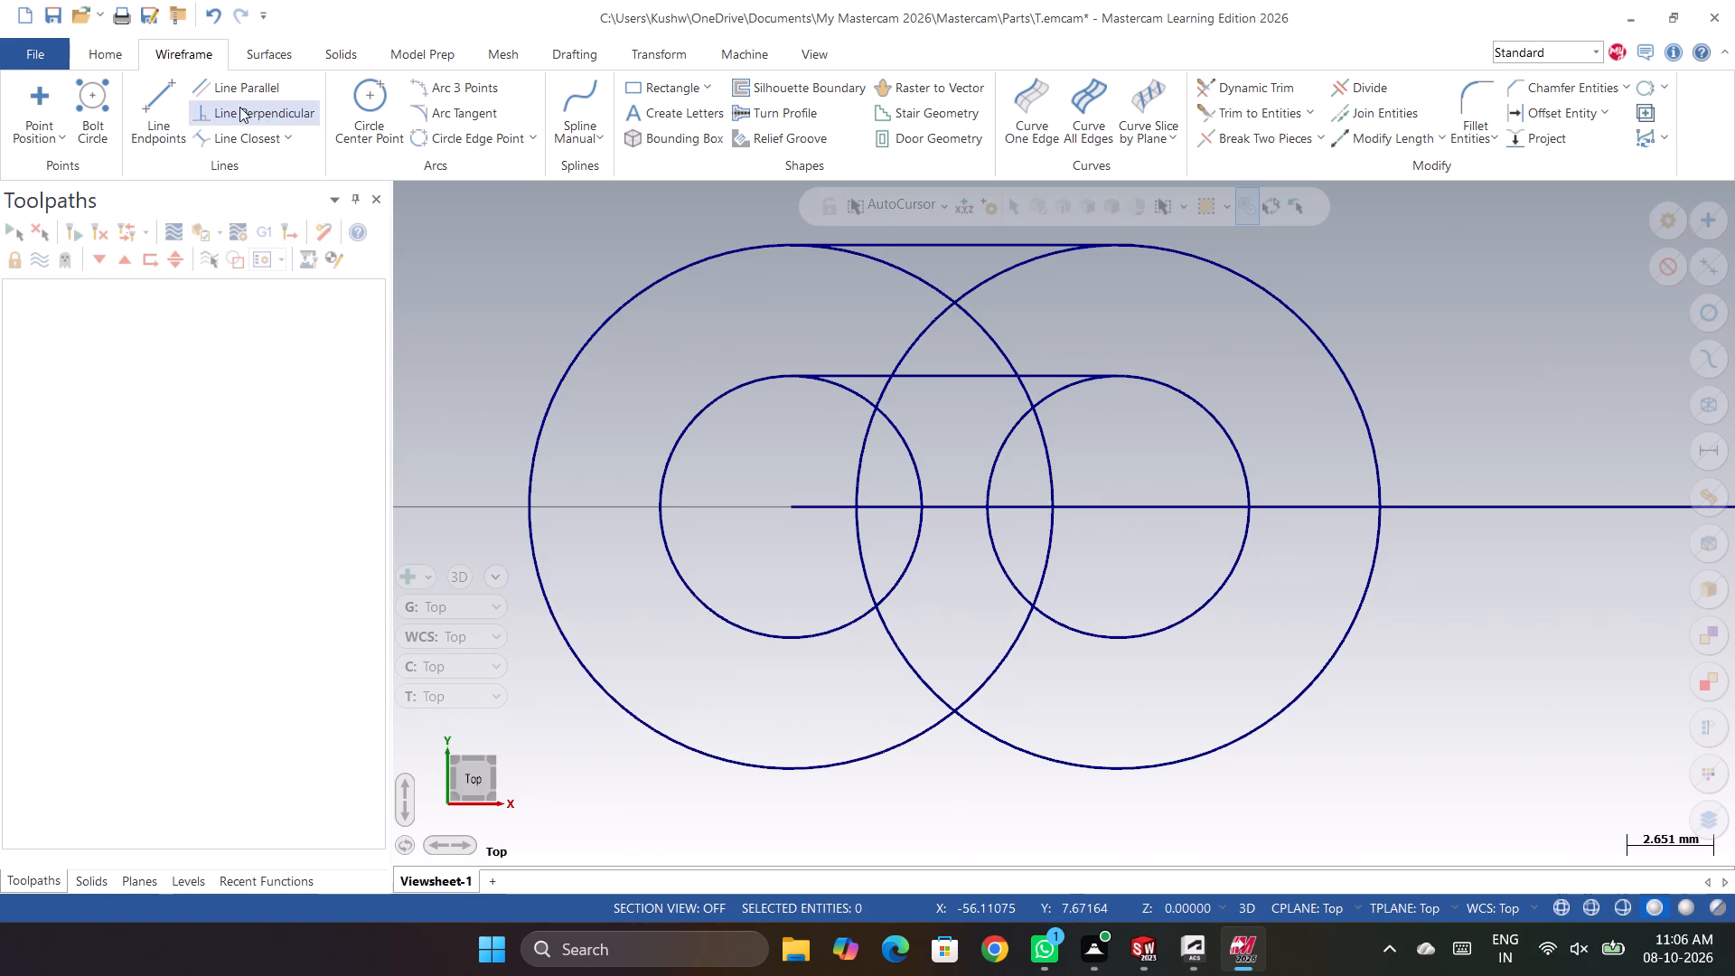
click(148, 103)
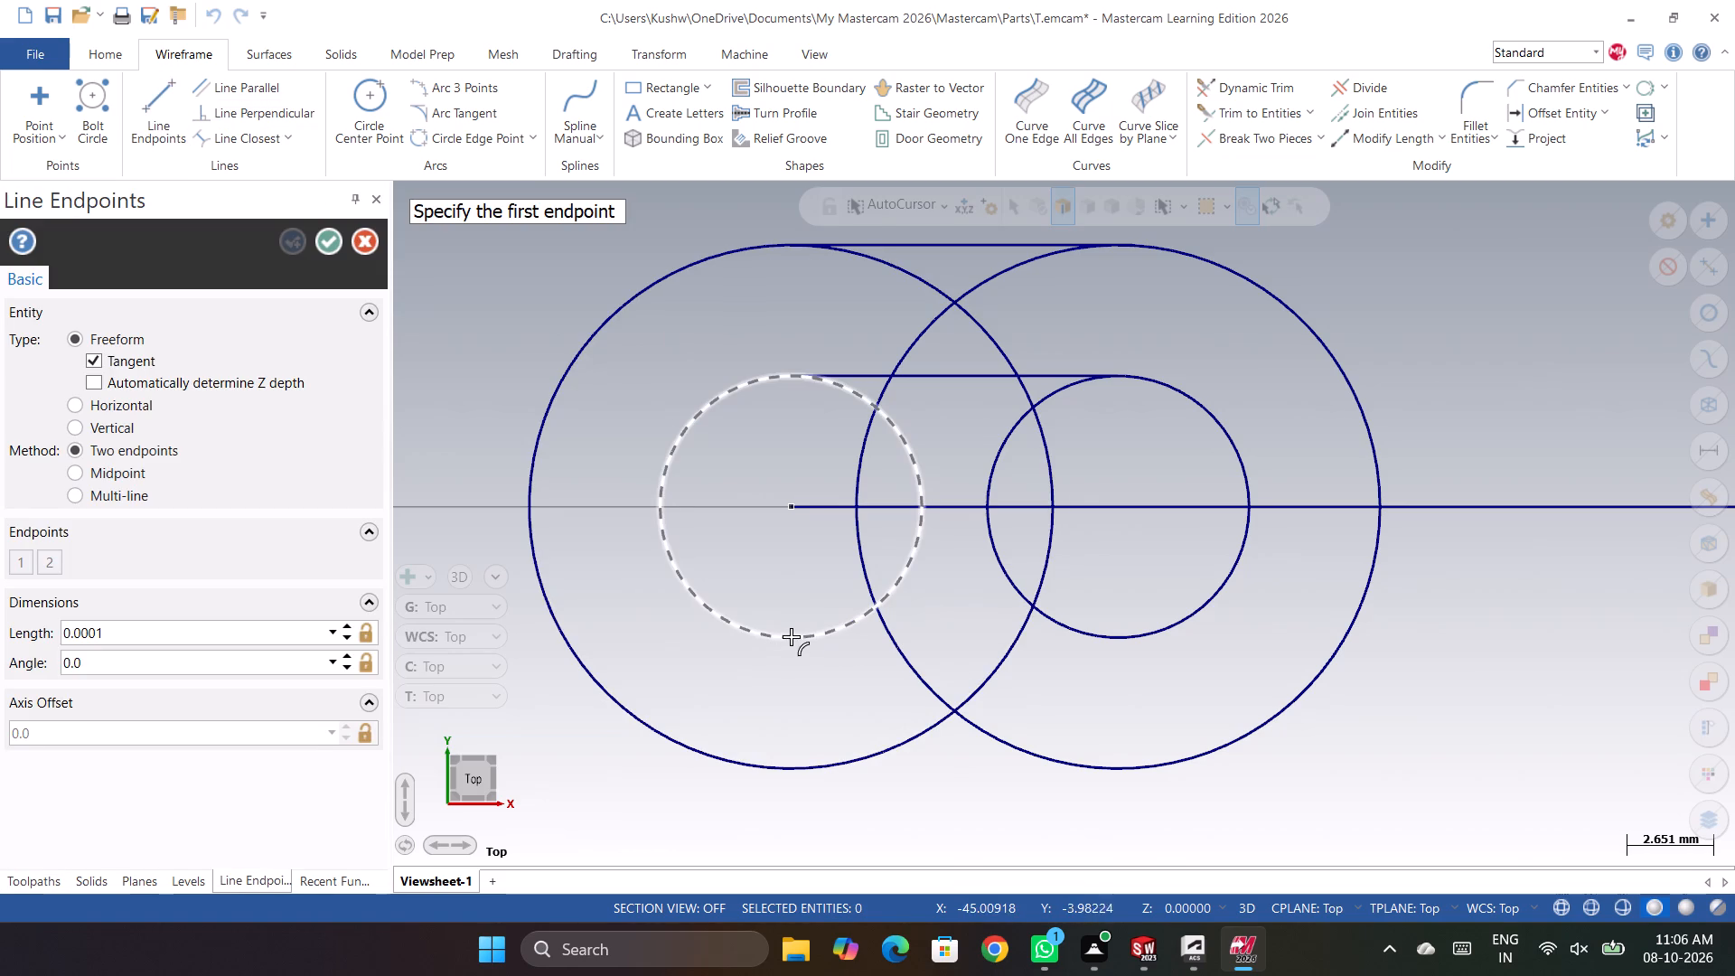
click(783, 634)
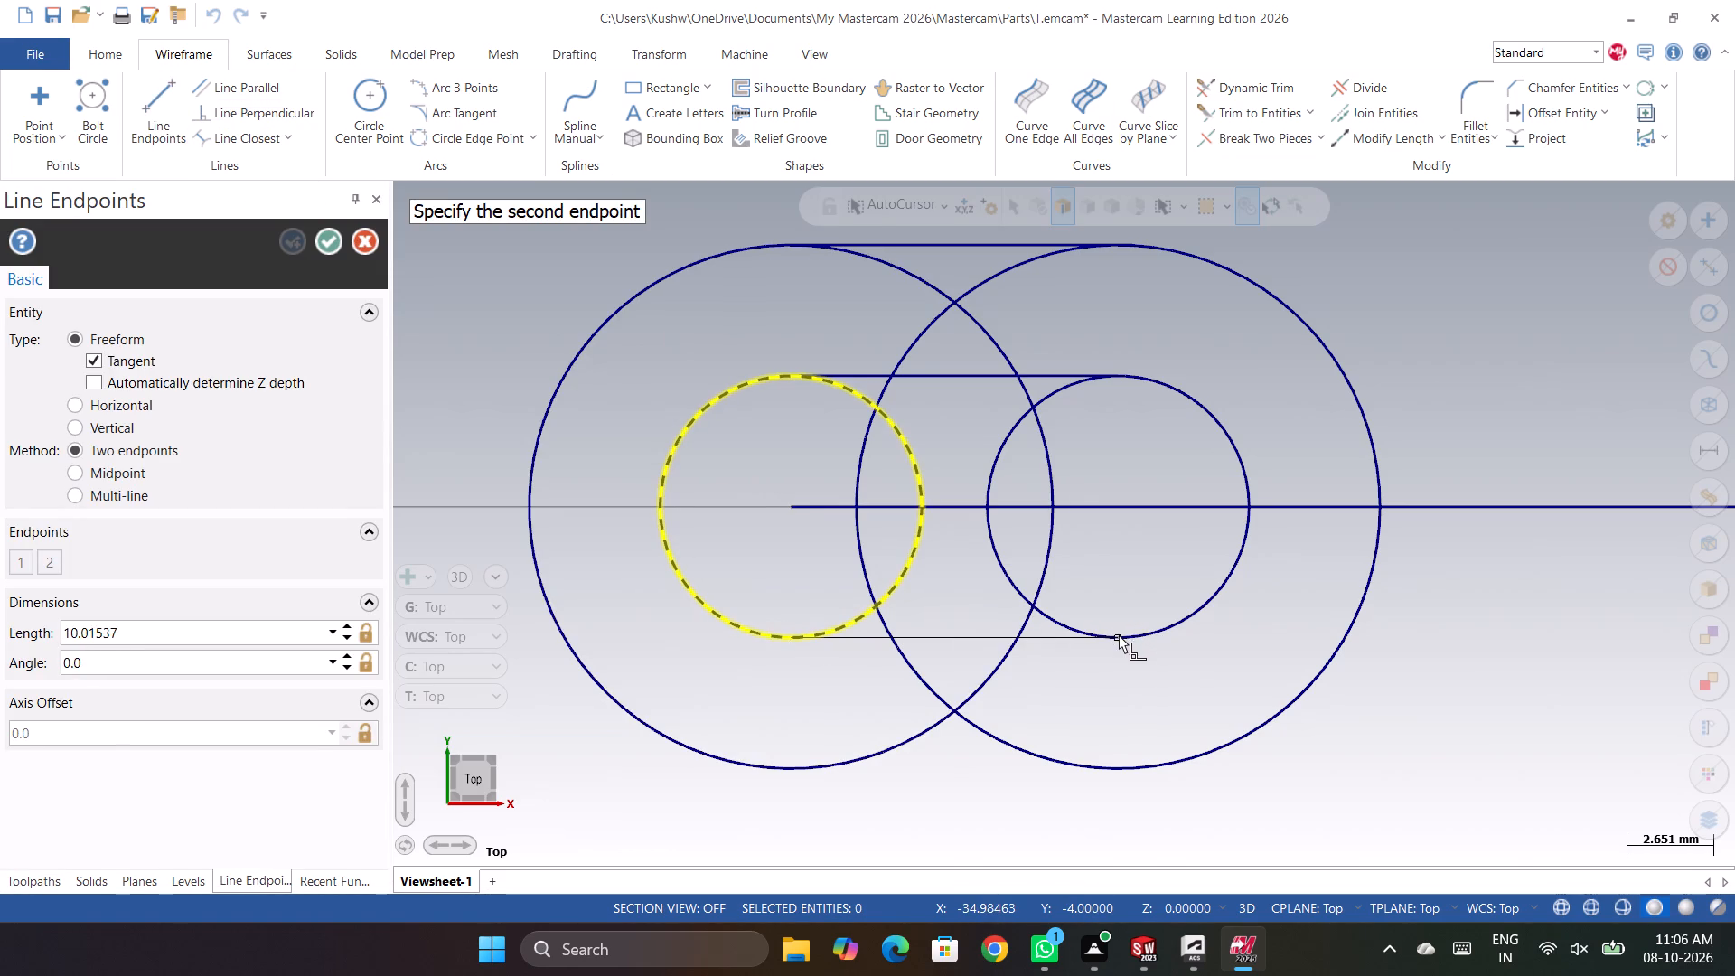
click(1118, 634)
key(Escape)
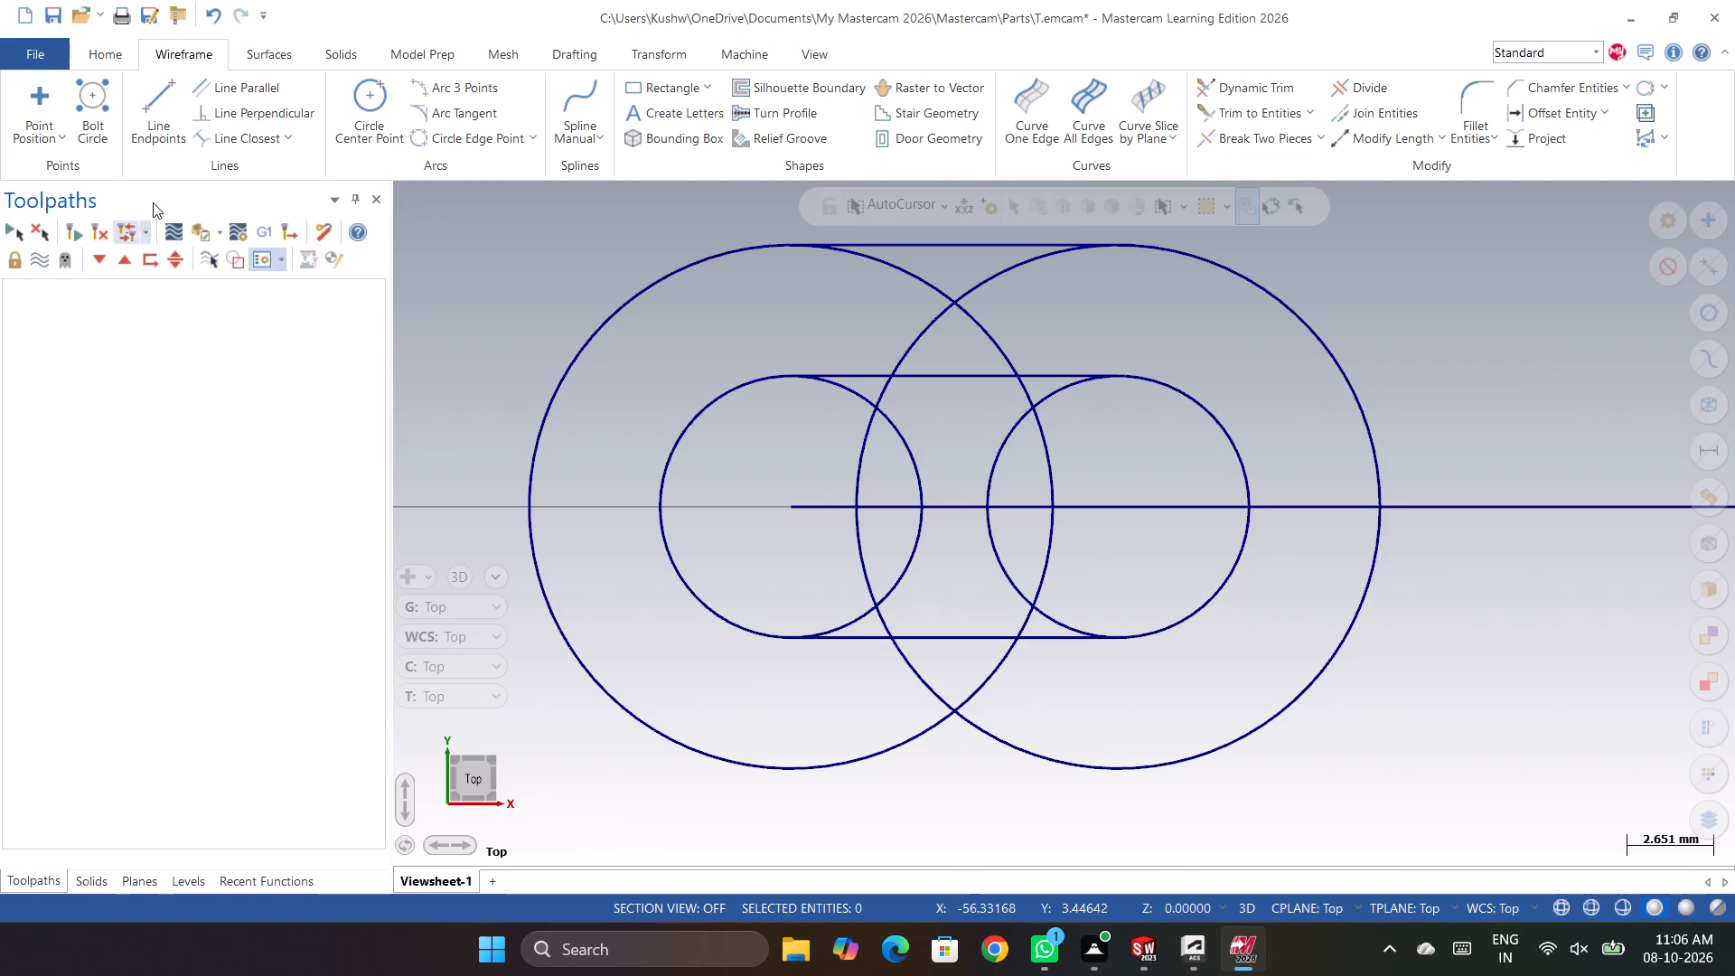
Draw a horizontal line joining the bottoms of the two 8 mm radius circles.
click(173, 92)
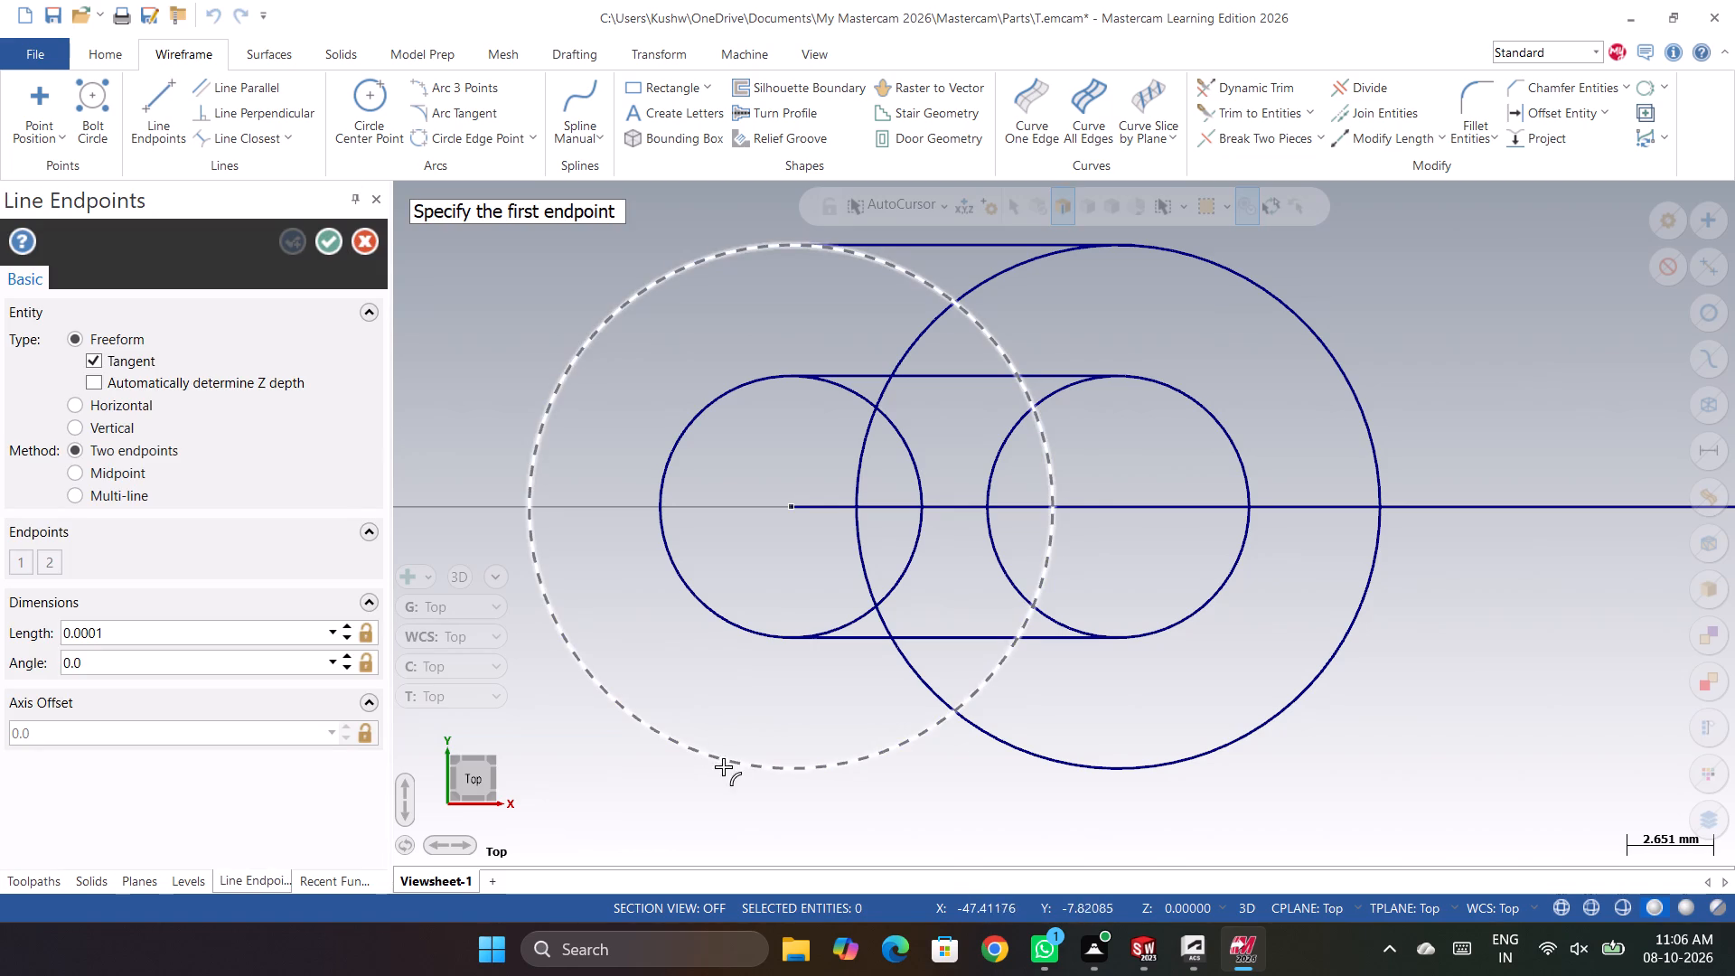
click(771, 767)
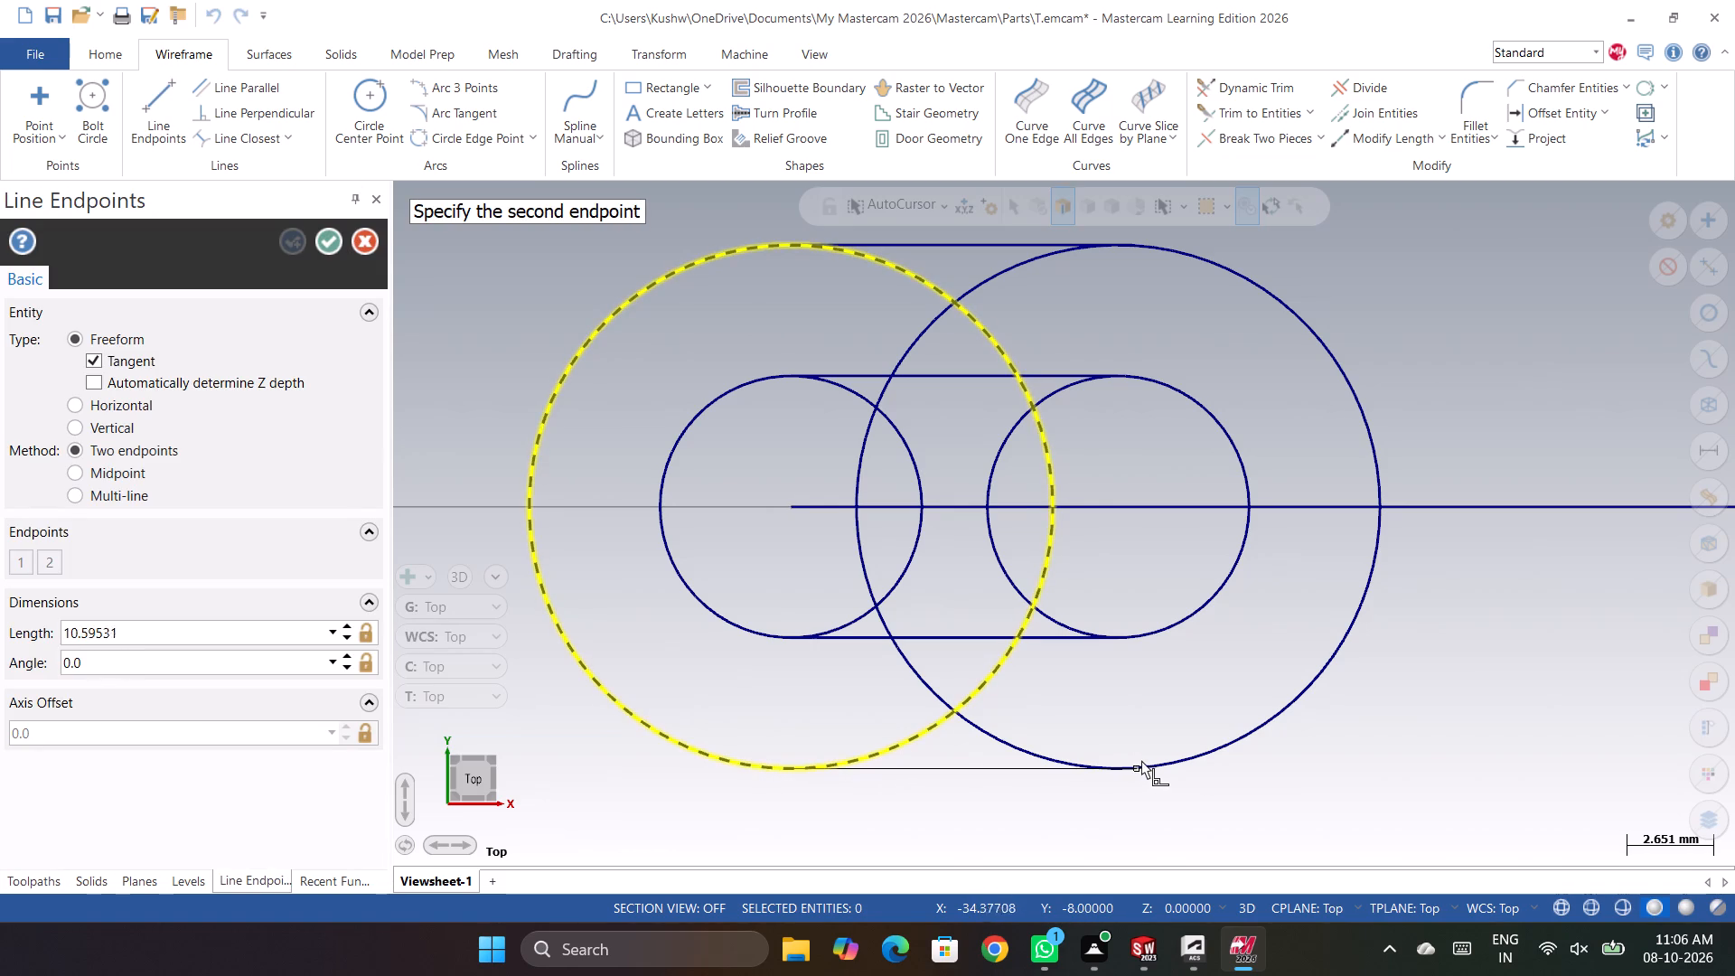
click(1149, 757)
key(Escape)
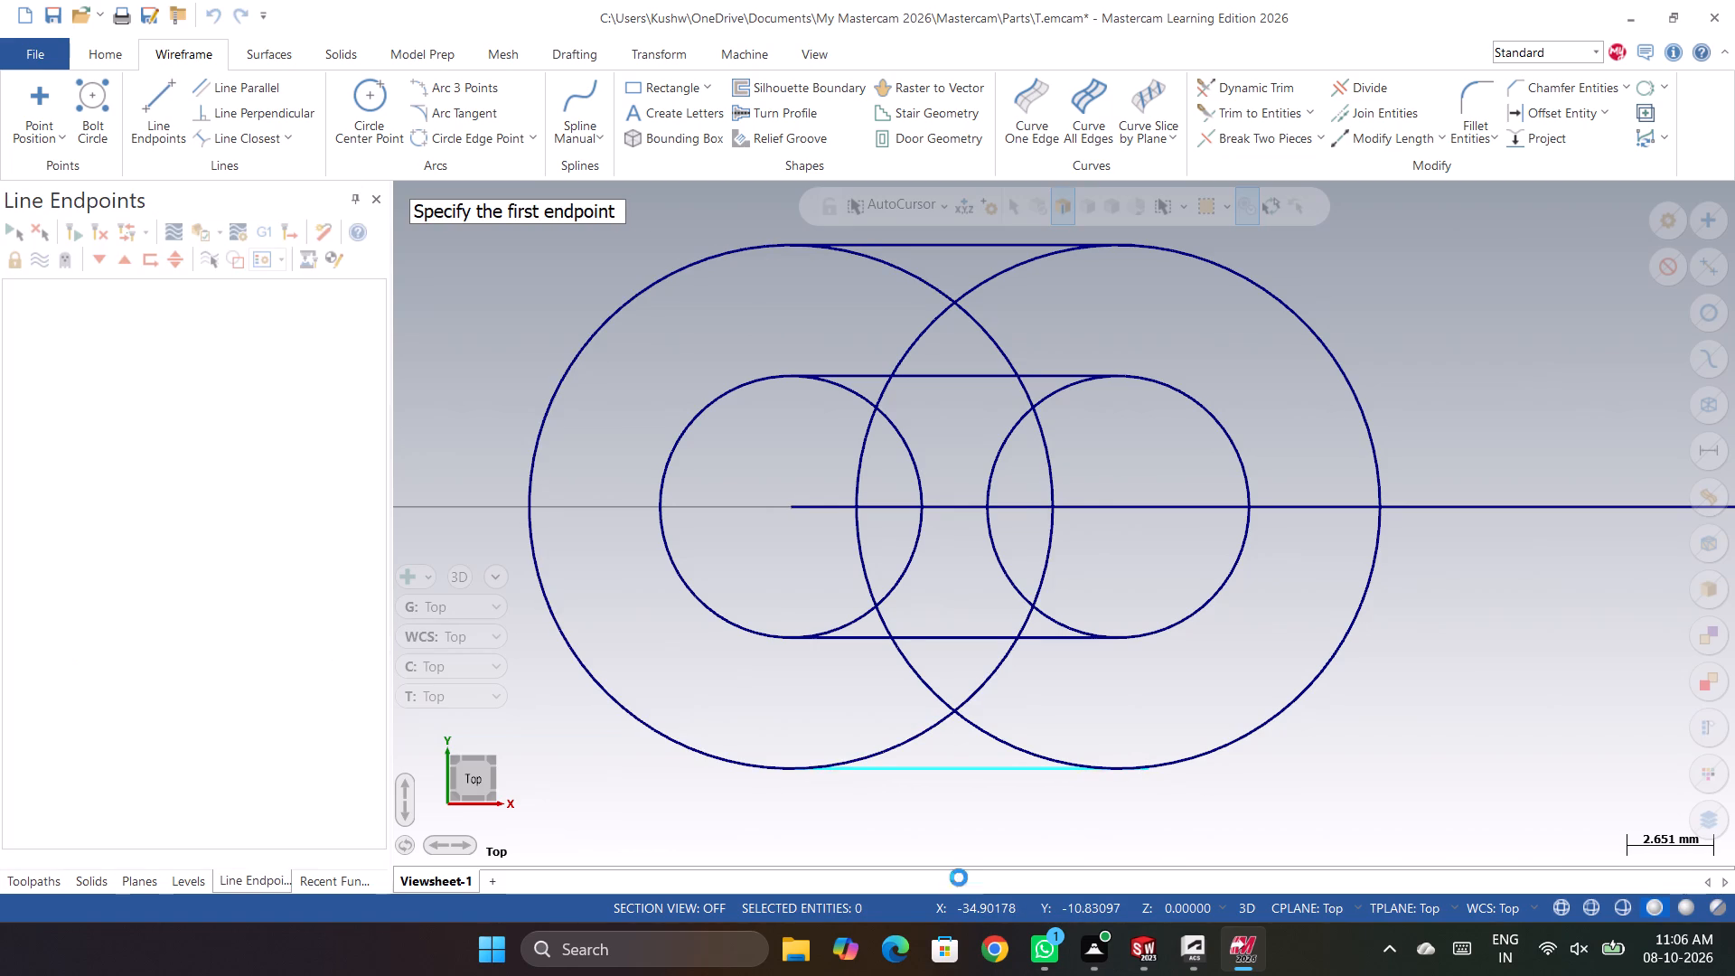
Dynamic Trim the overlapping arcs of the 8 mm radius circles between the upper outer and upper inner tangent lines.
click(1245, 80)
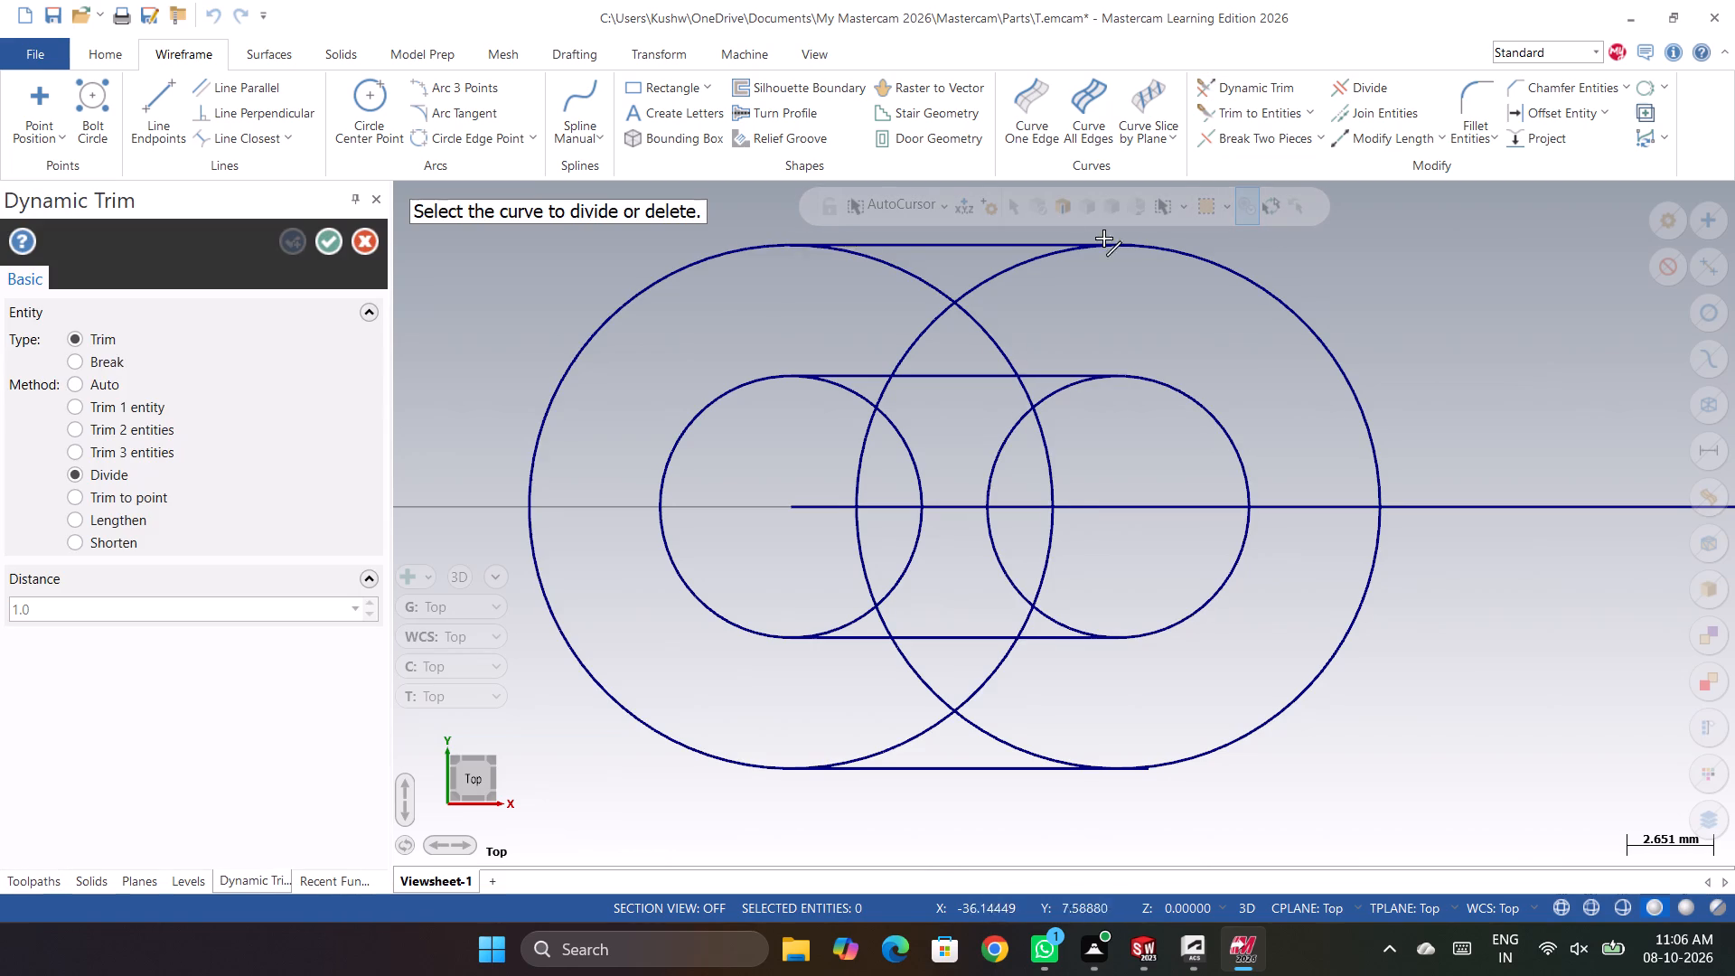
drag(909, 324, 931, 332)
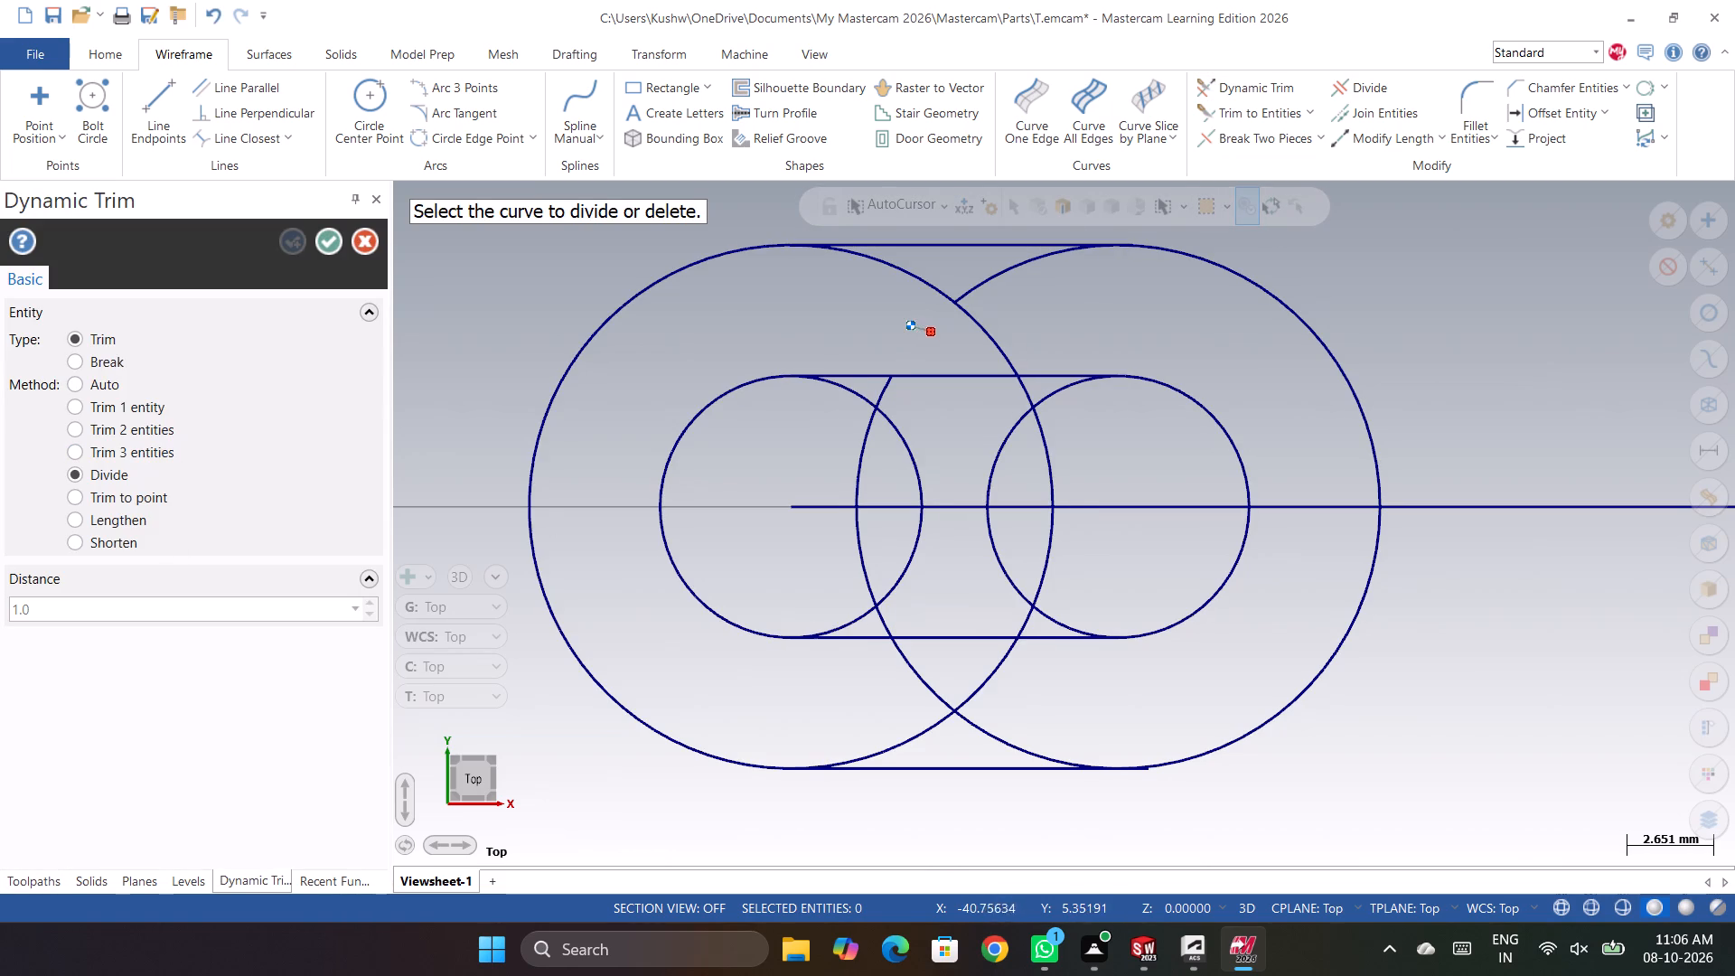
drag(931, 332, 933, 333)
drag(945, 267, 925, 295)
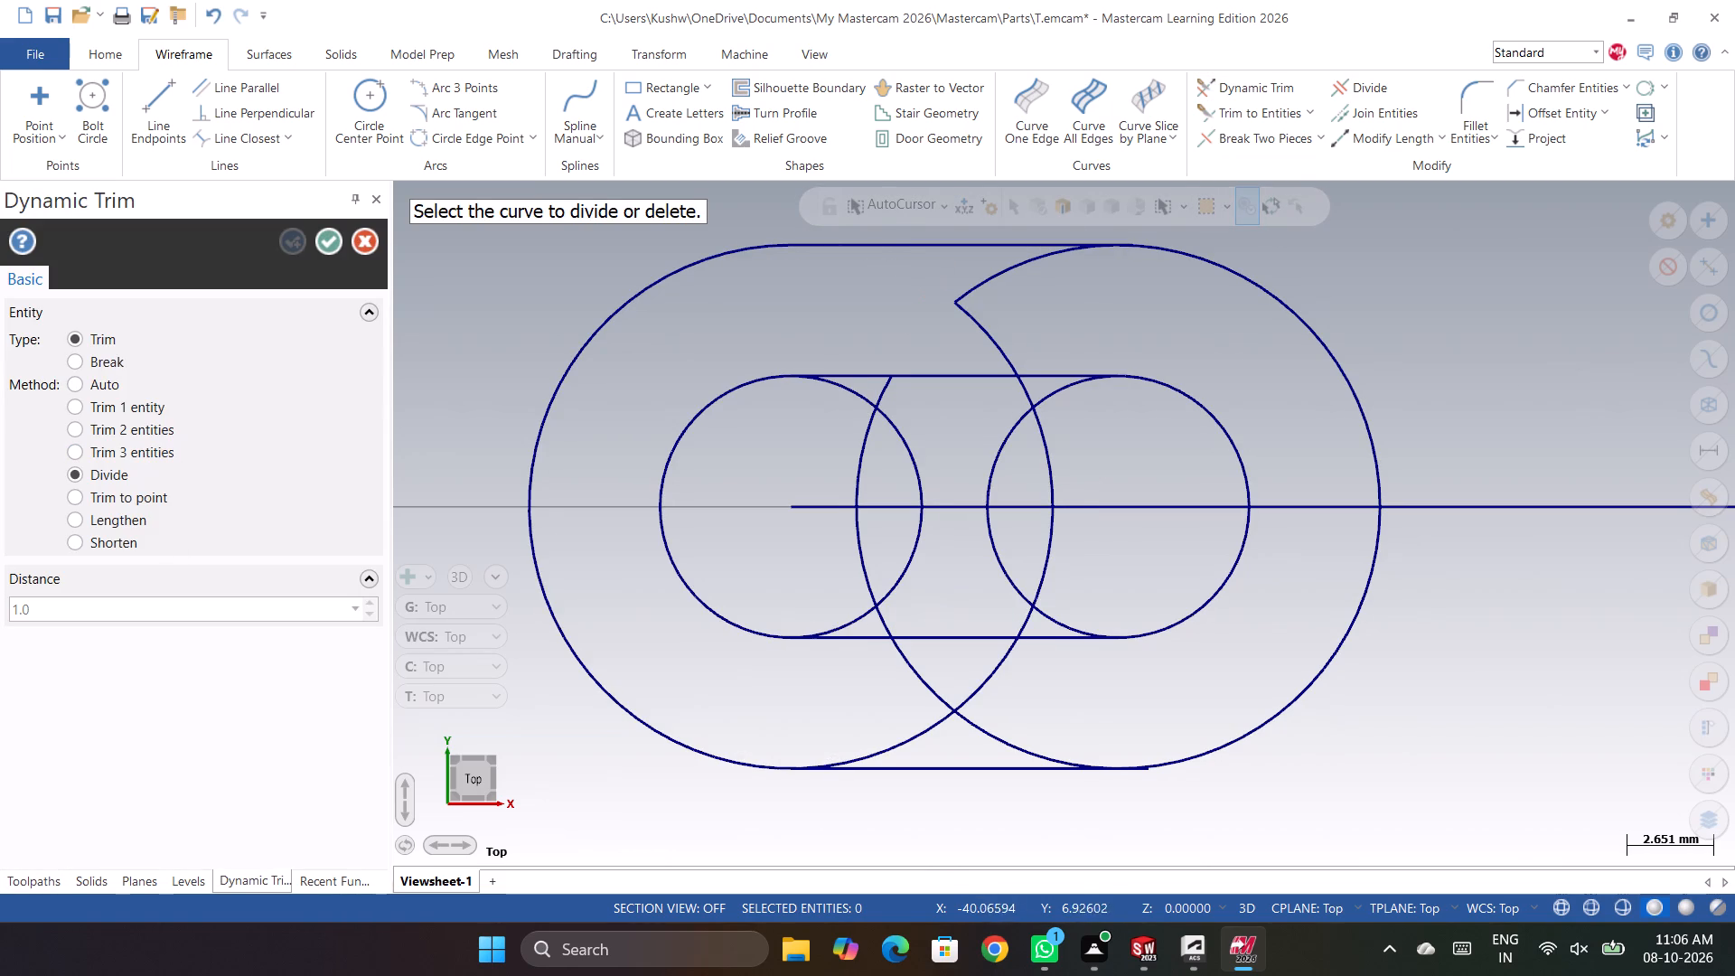
drag(955, 279, 989, 316)
key(ctrl+z)
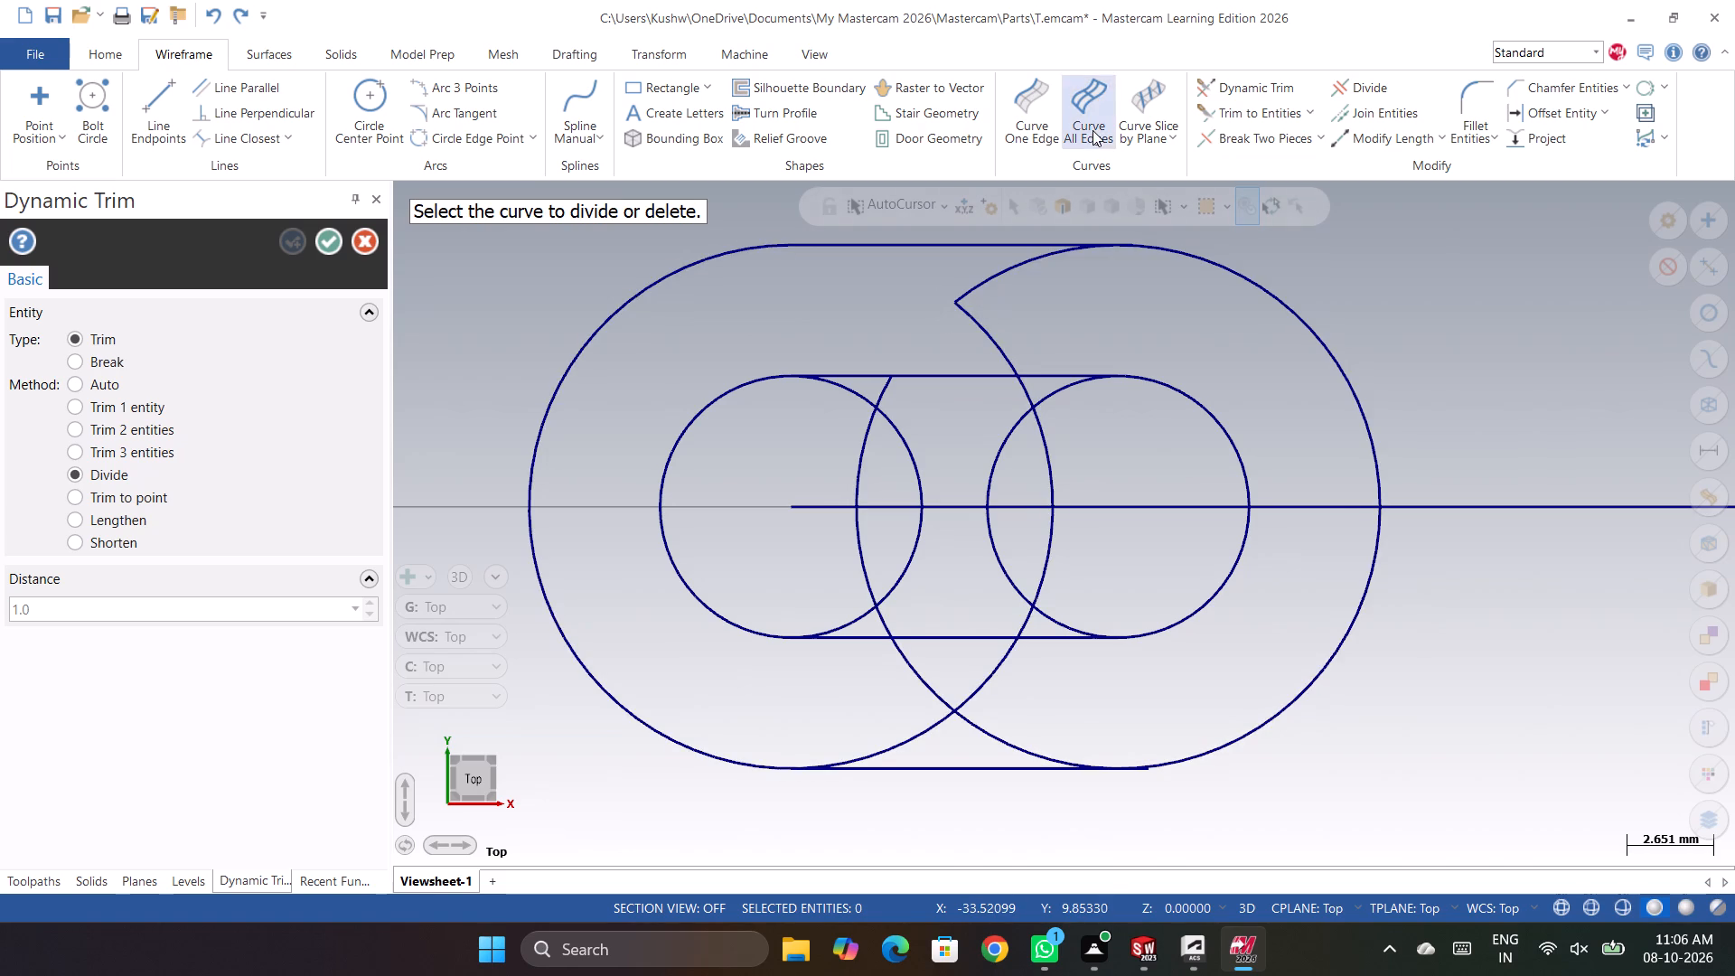
click(1235, 89)
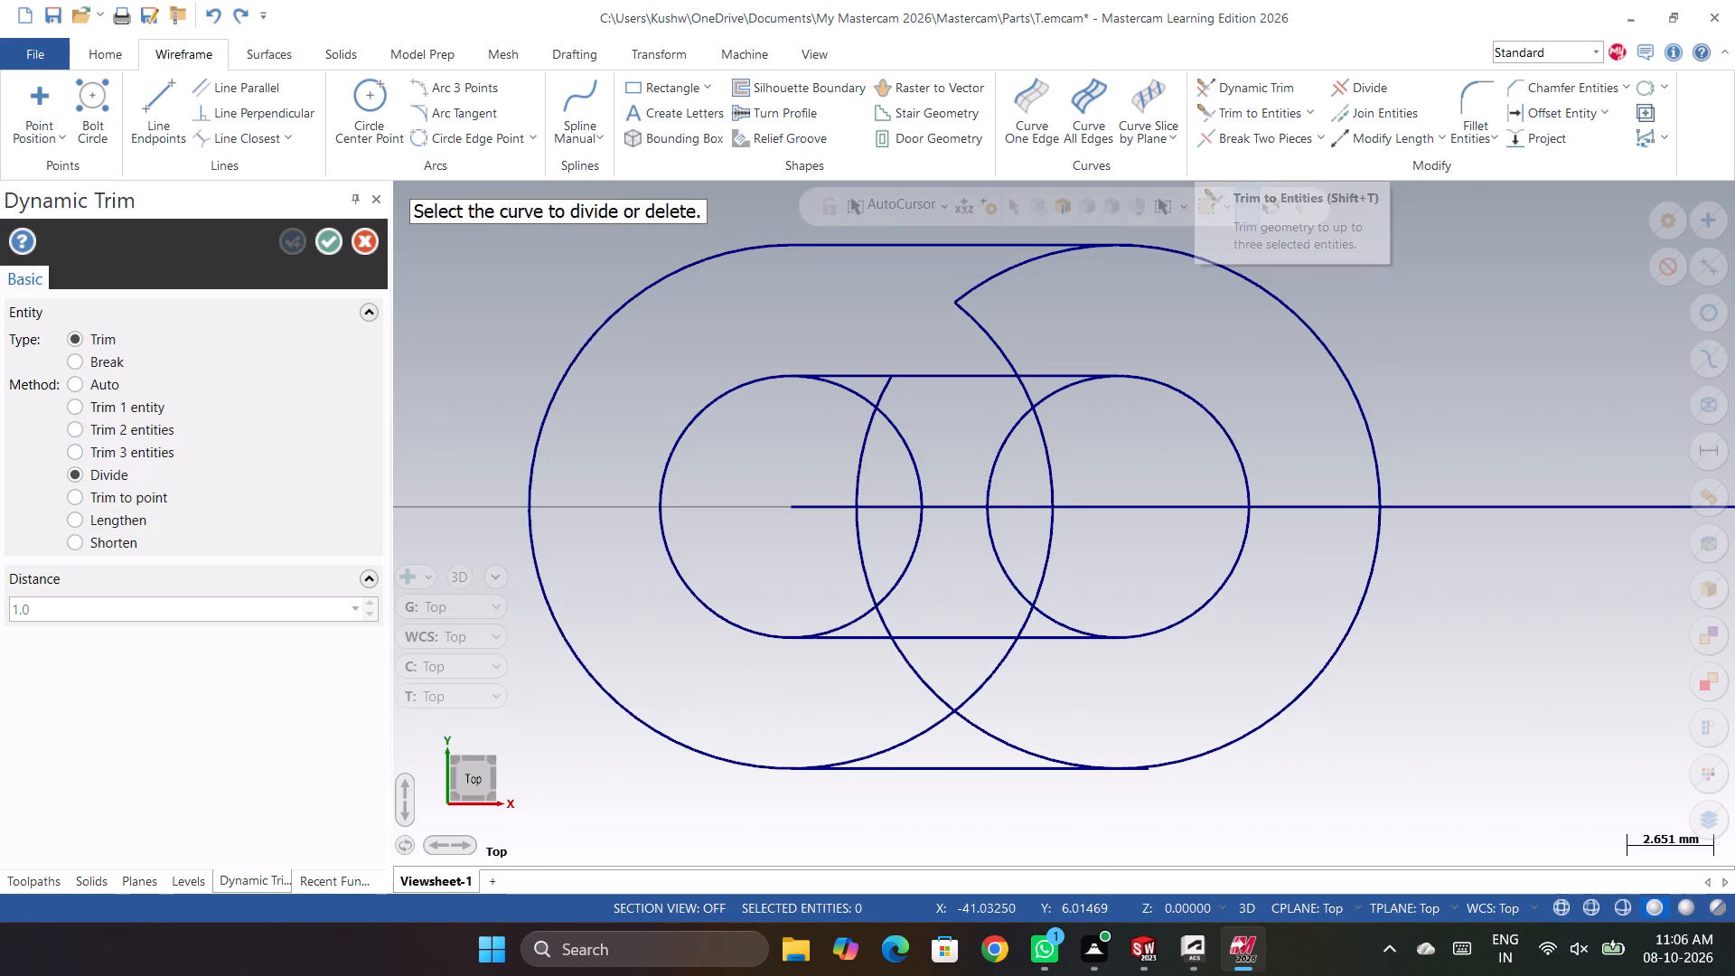
drag(954, 268, 971, 287)
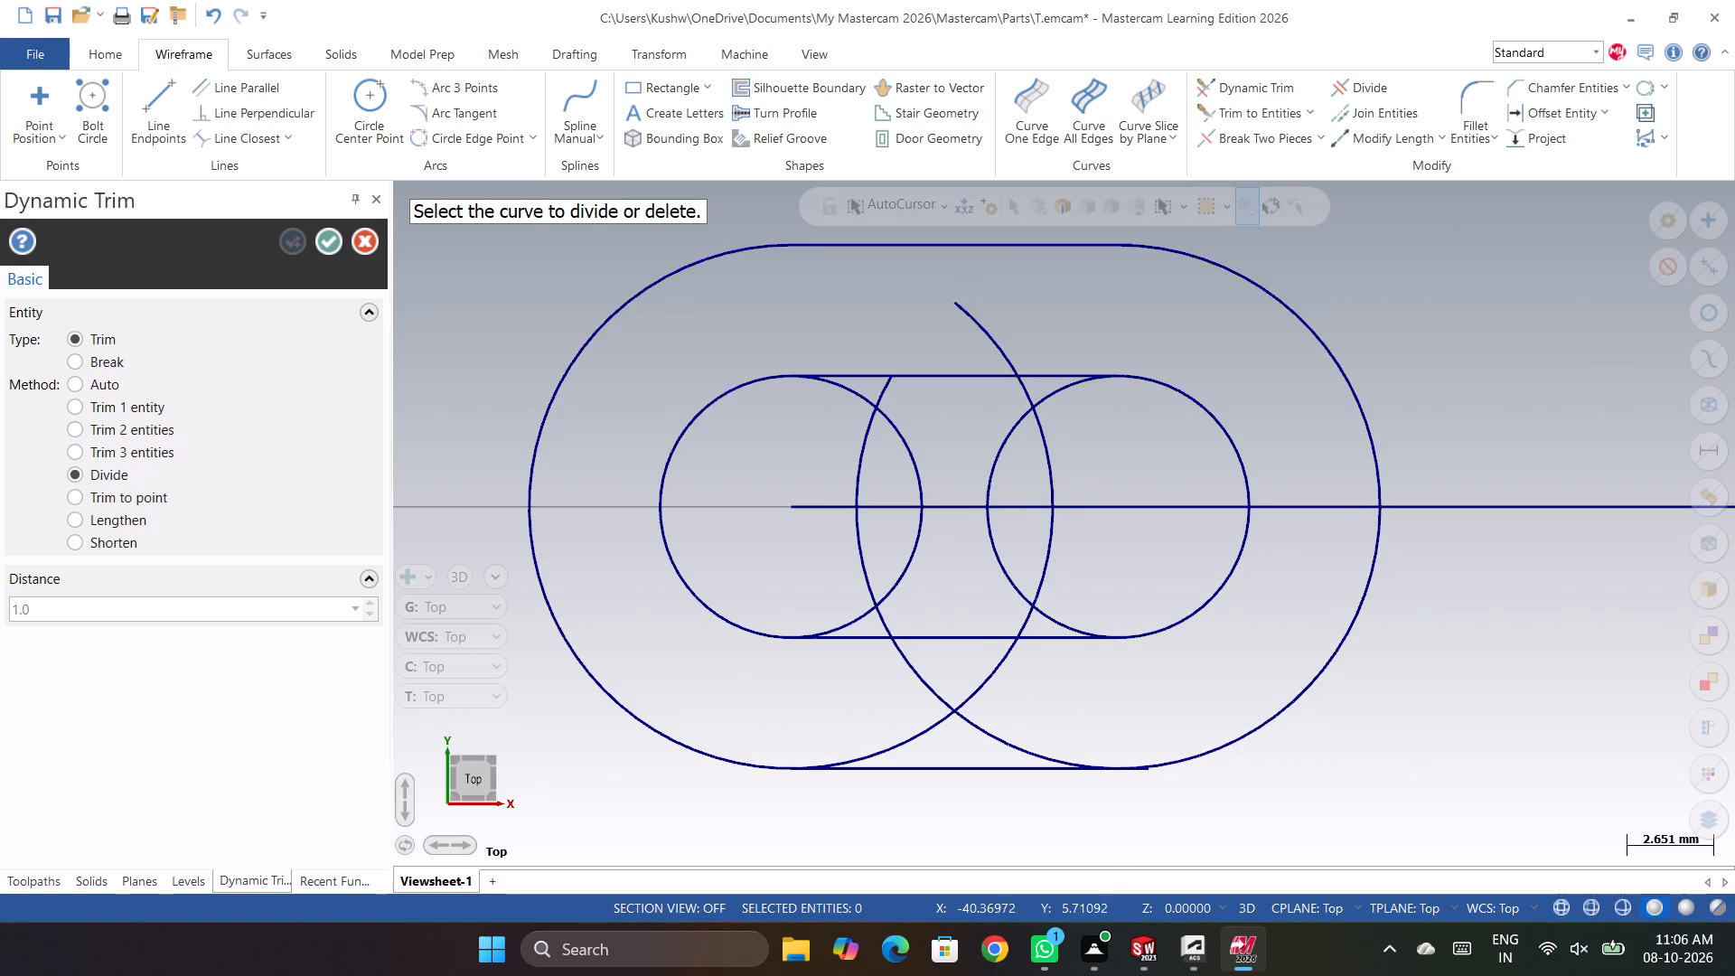
drag(955, 326, 969, 314)
Trim away the right 8 mm radius circle's arc from the upper inner line down to its lower crossing with the other circle.
scroll(875, 409, down, 5)
scroll(875, 409, up, 16)
drag(875, 365, 890, 374)
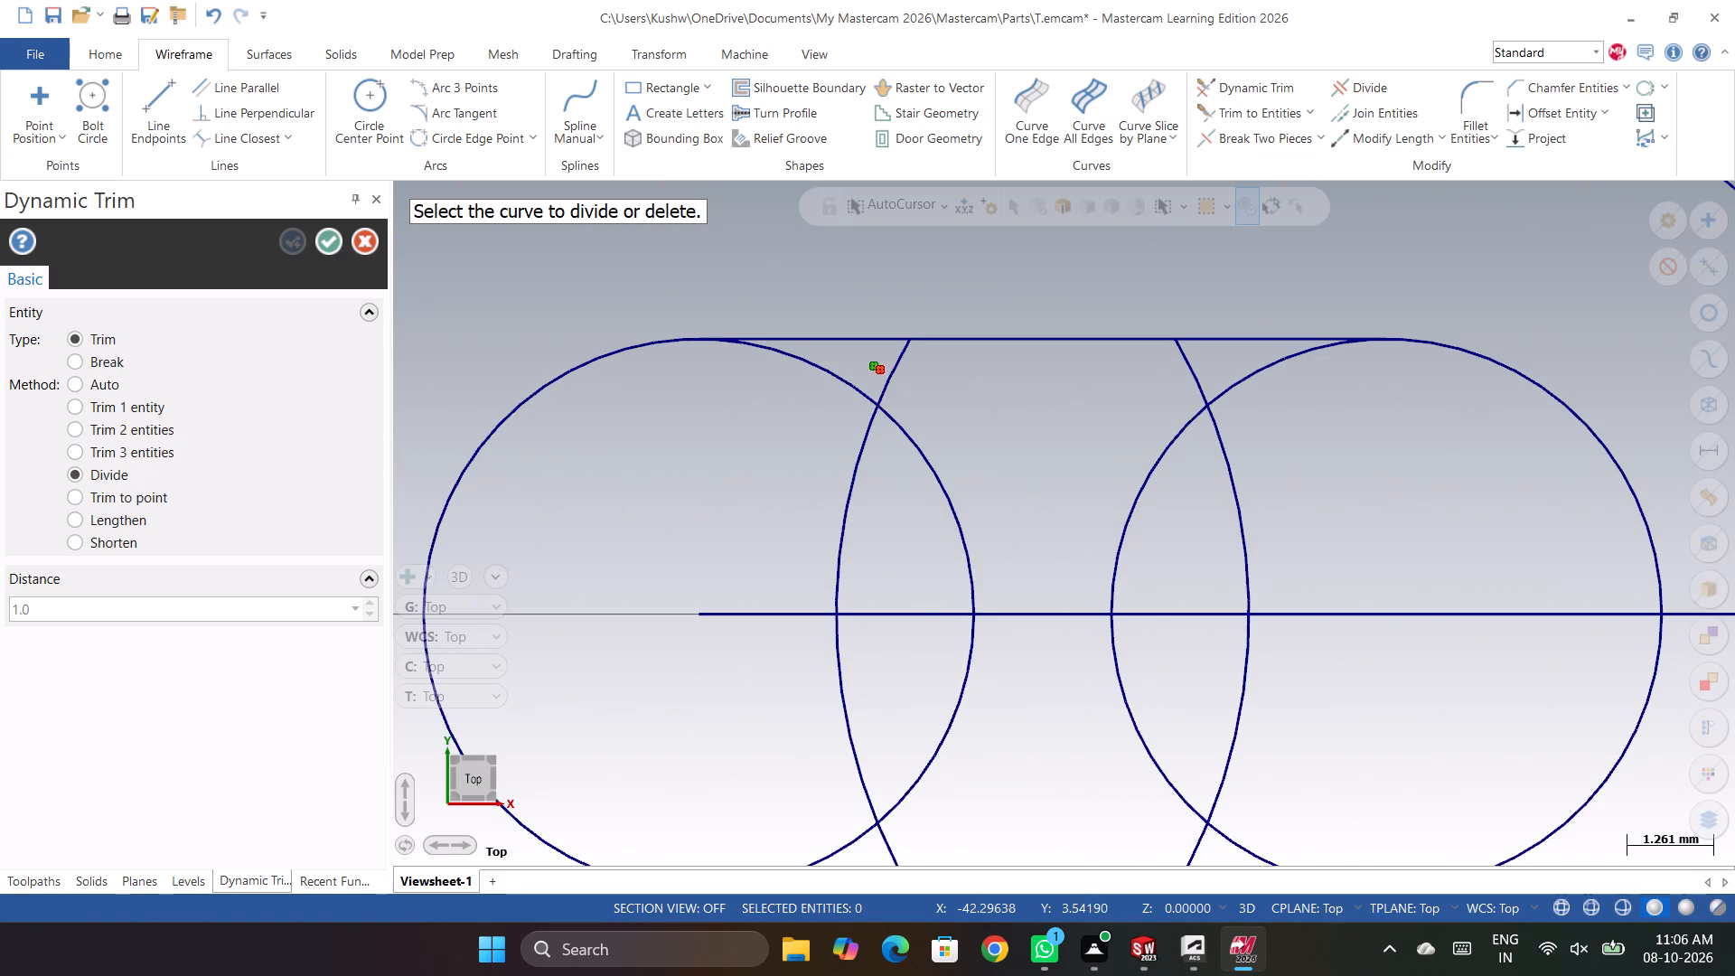
drag(890, 374, 901, 381)
drag(841, 421, 867, 445)
scroll(859, 529, up, 5)
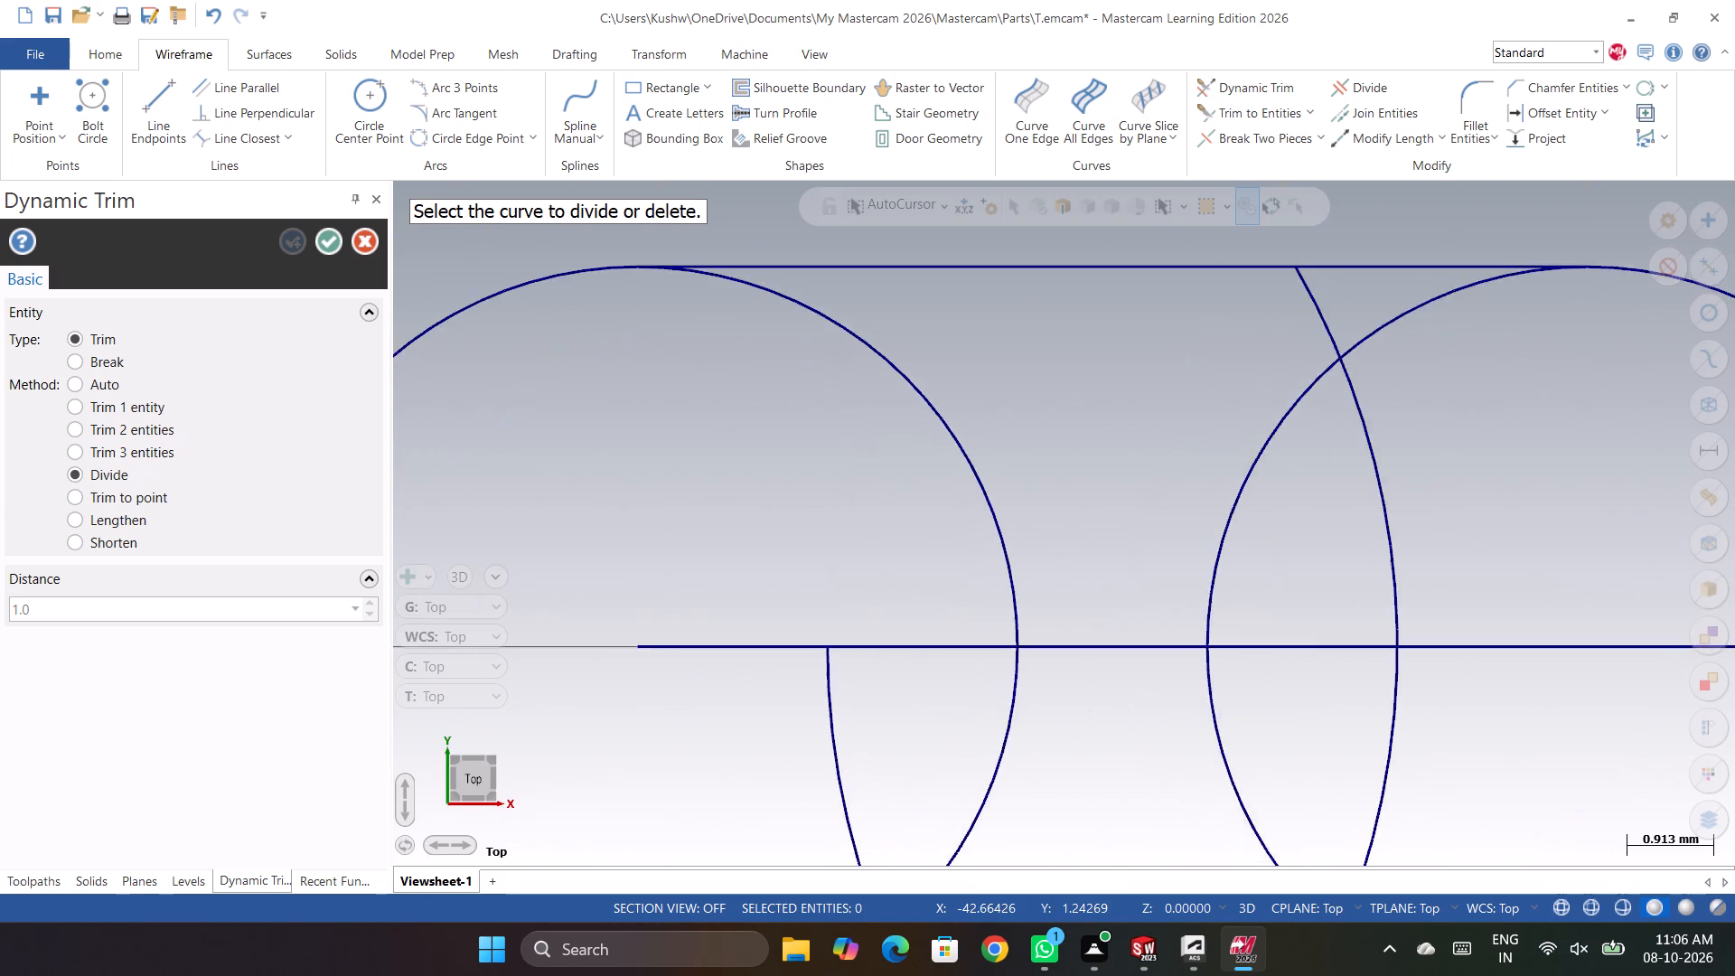
scroll(859, 529, down, 20)
drag(839, 598, 849, 596)
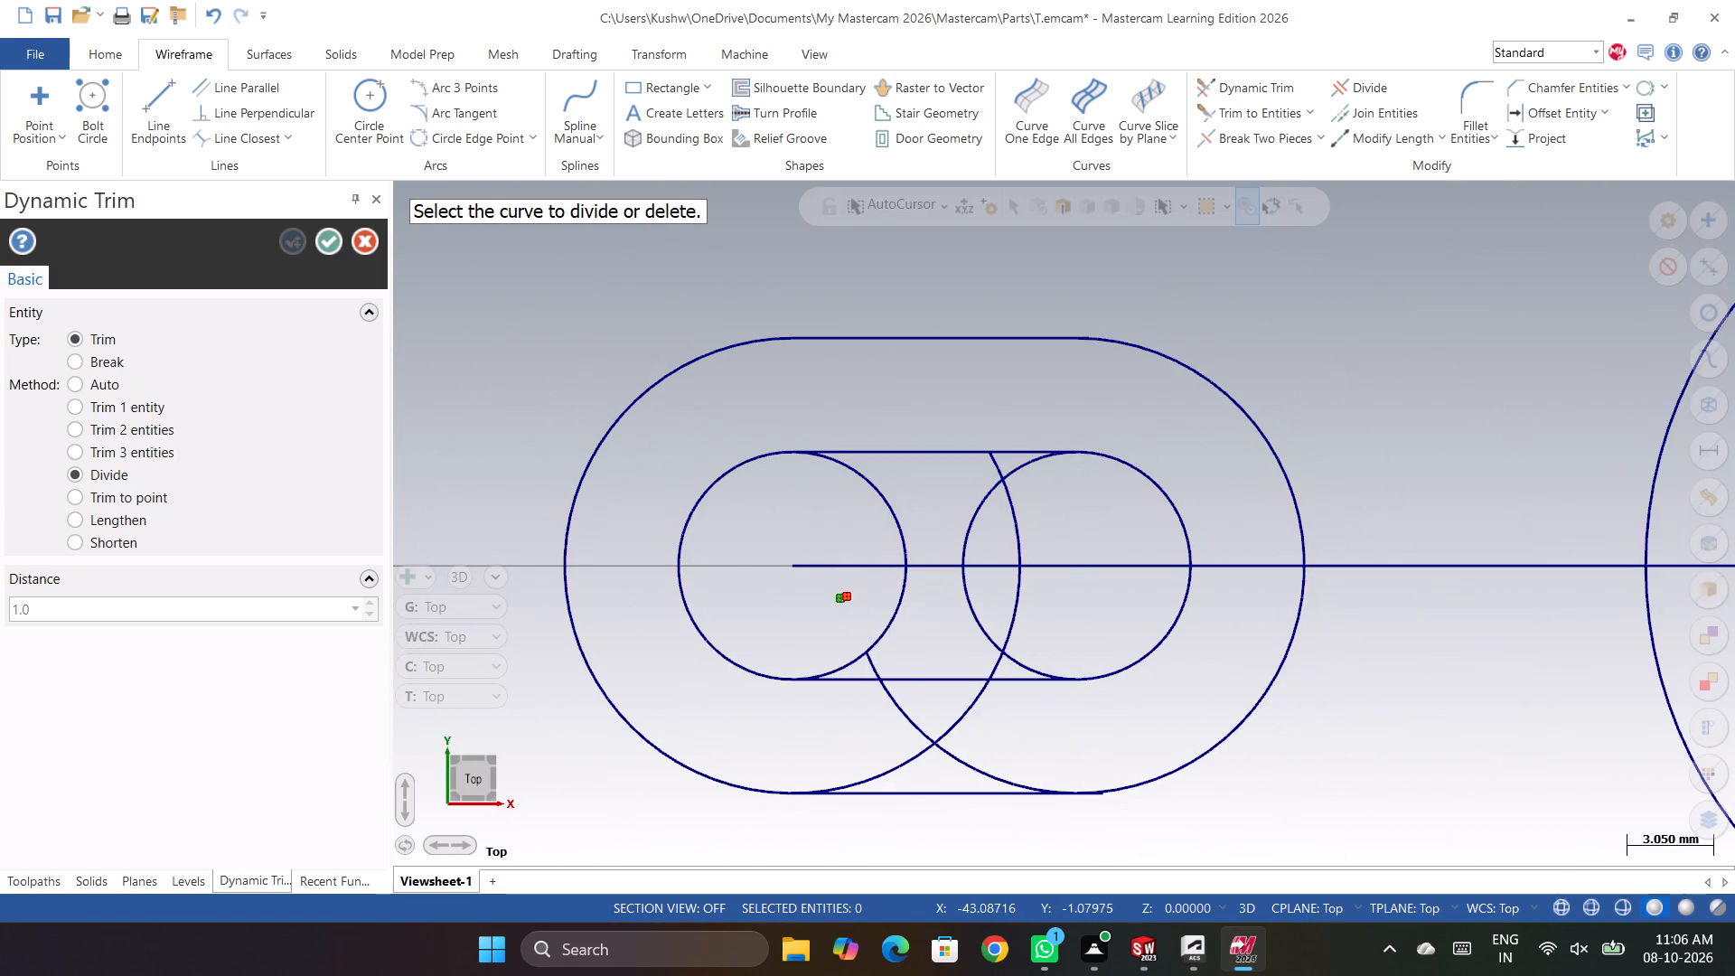
drag(849, 596, 852, 593)
scroll(870, 689, down, 5)
scroll(867, 693, up, 7)
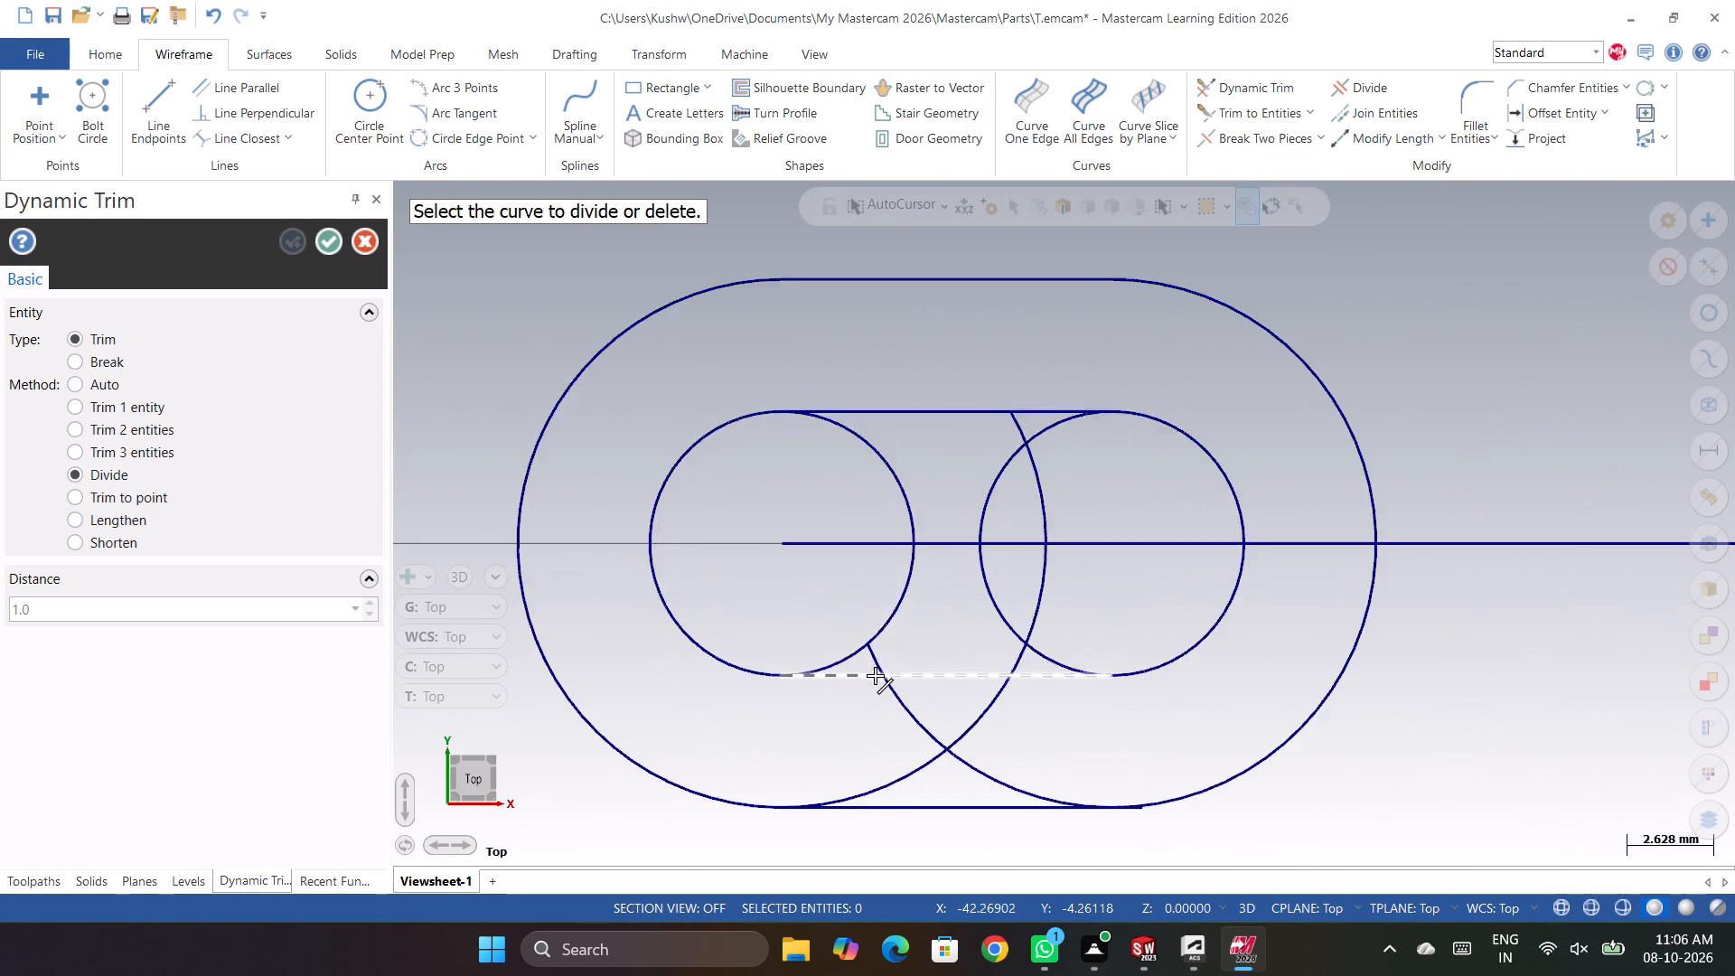
scroll(875, 675, up, 11)
drag(888, 621, 866, 642)
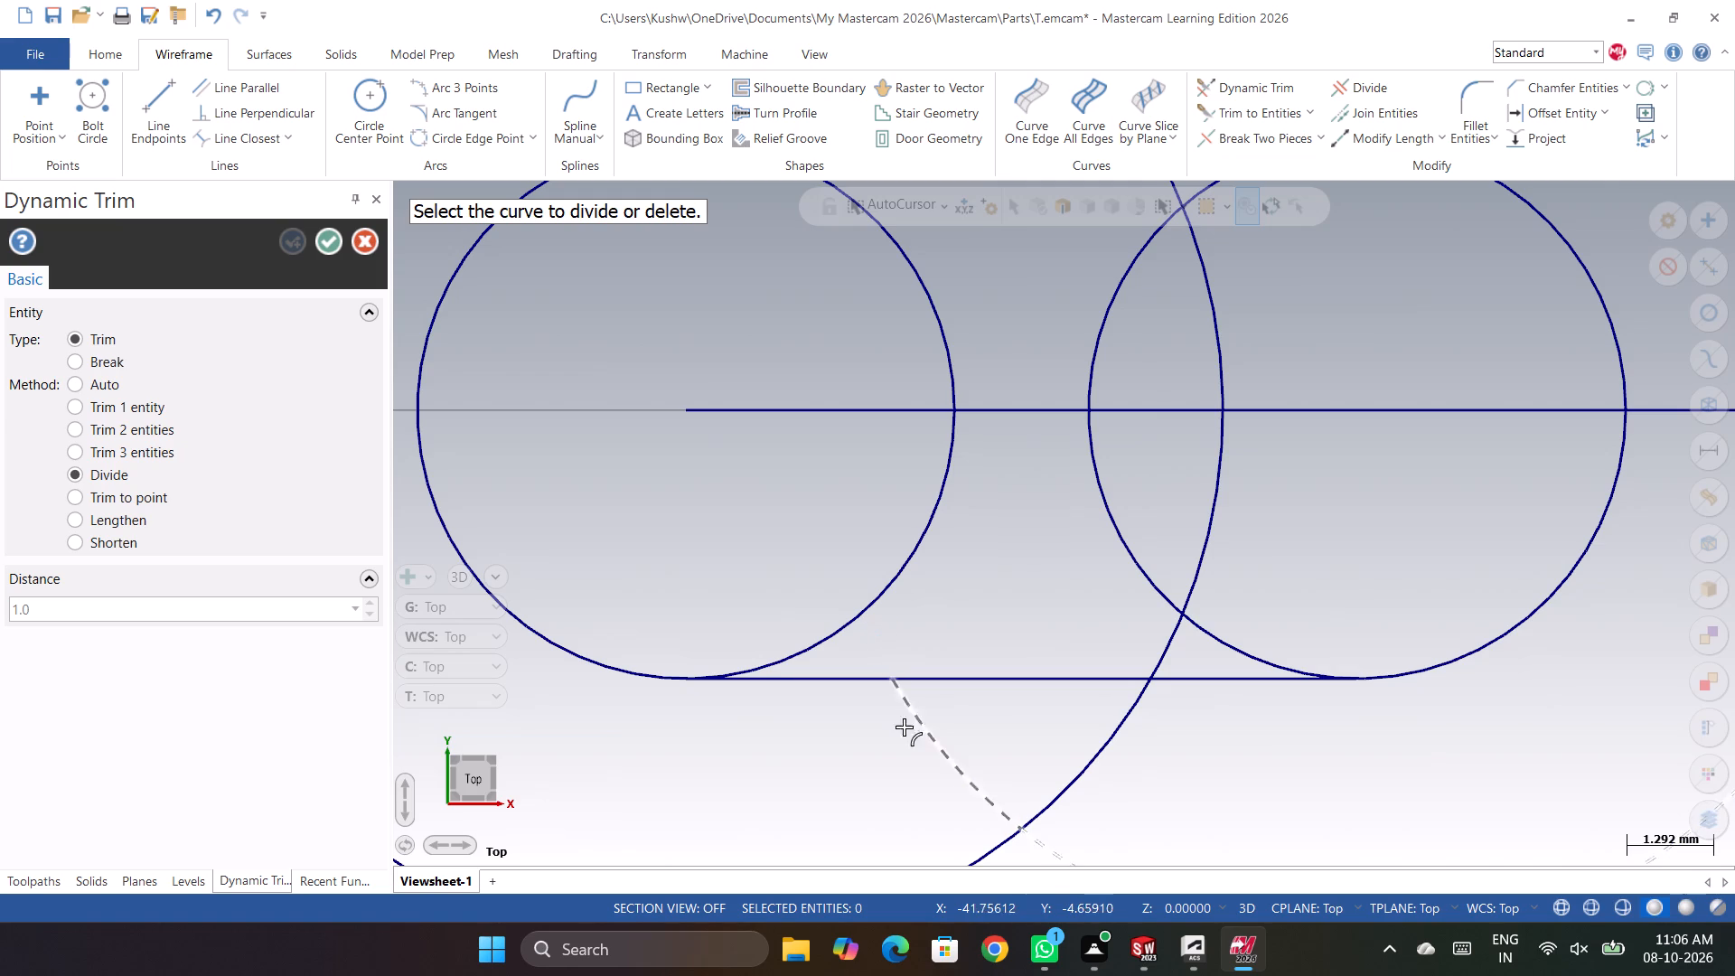
drag(902, 741, 923, 718)
Trim away the remaining lower overlap of the 8 mm radius circles and the left one's arc crossing the inner slot.
drag(1075, 744, 1097, 760)
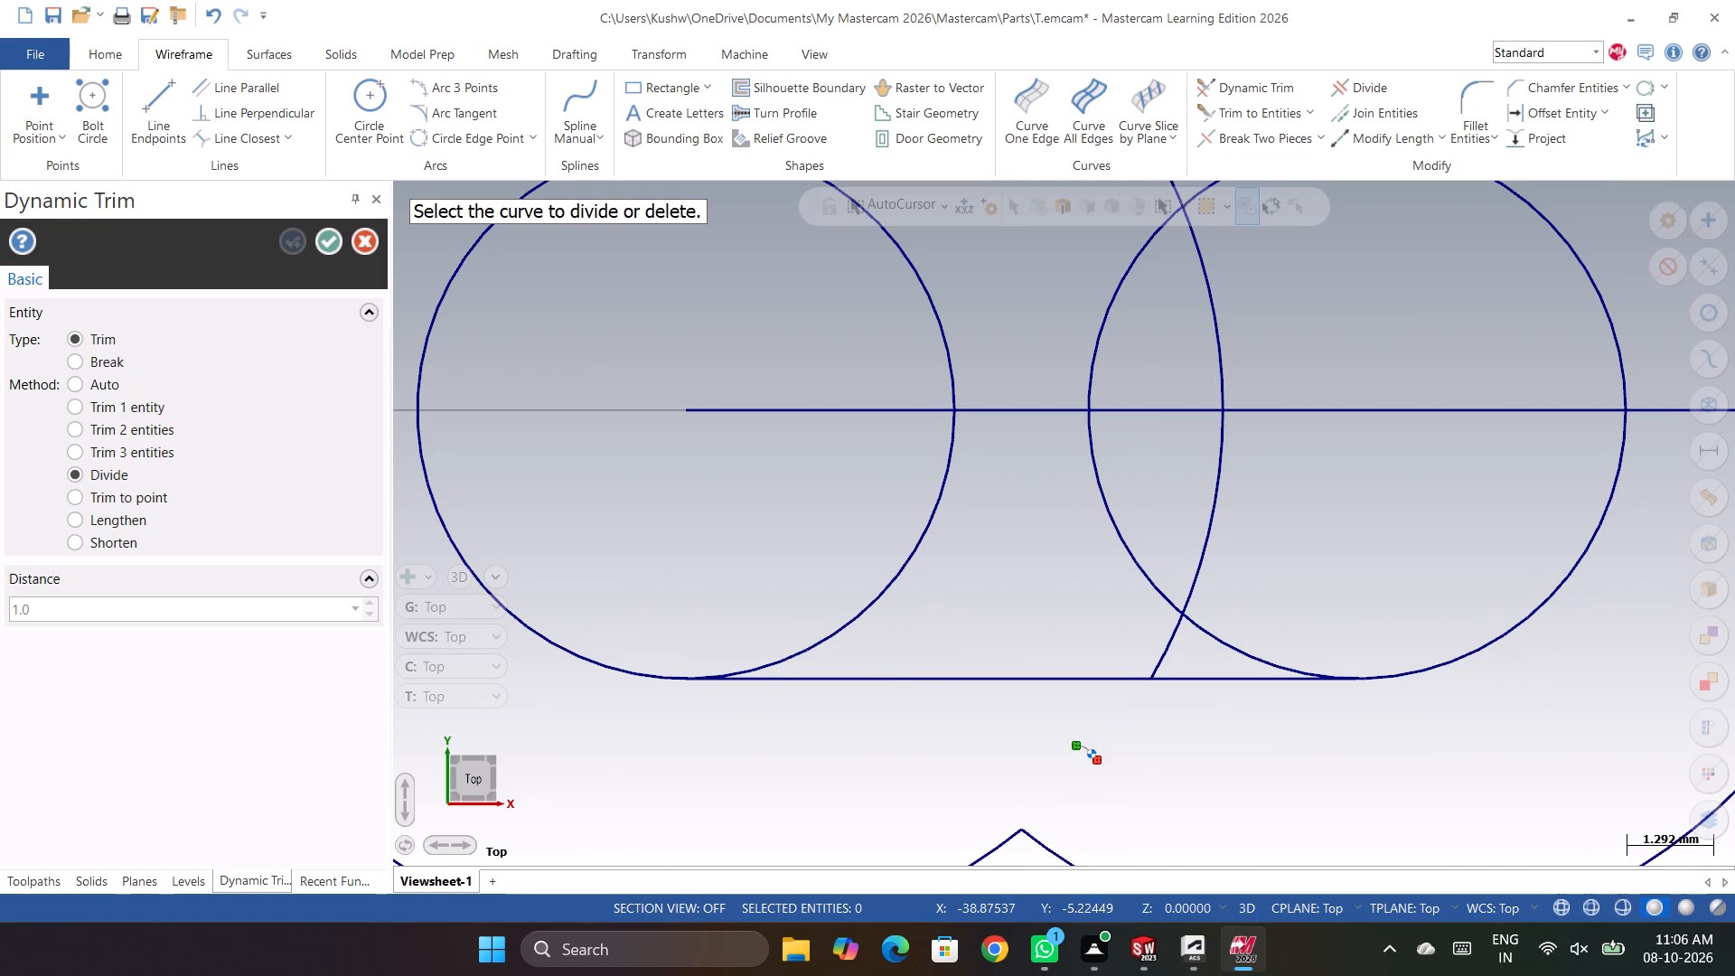
drag(954, 836, 1064, 832)
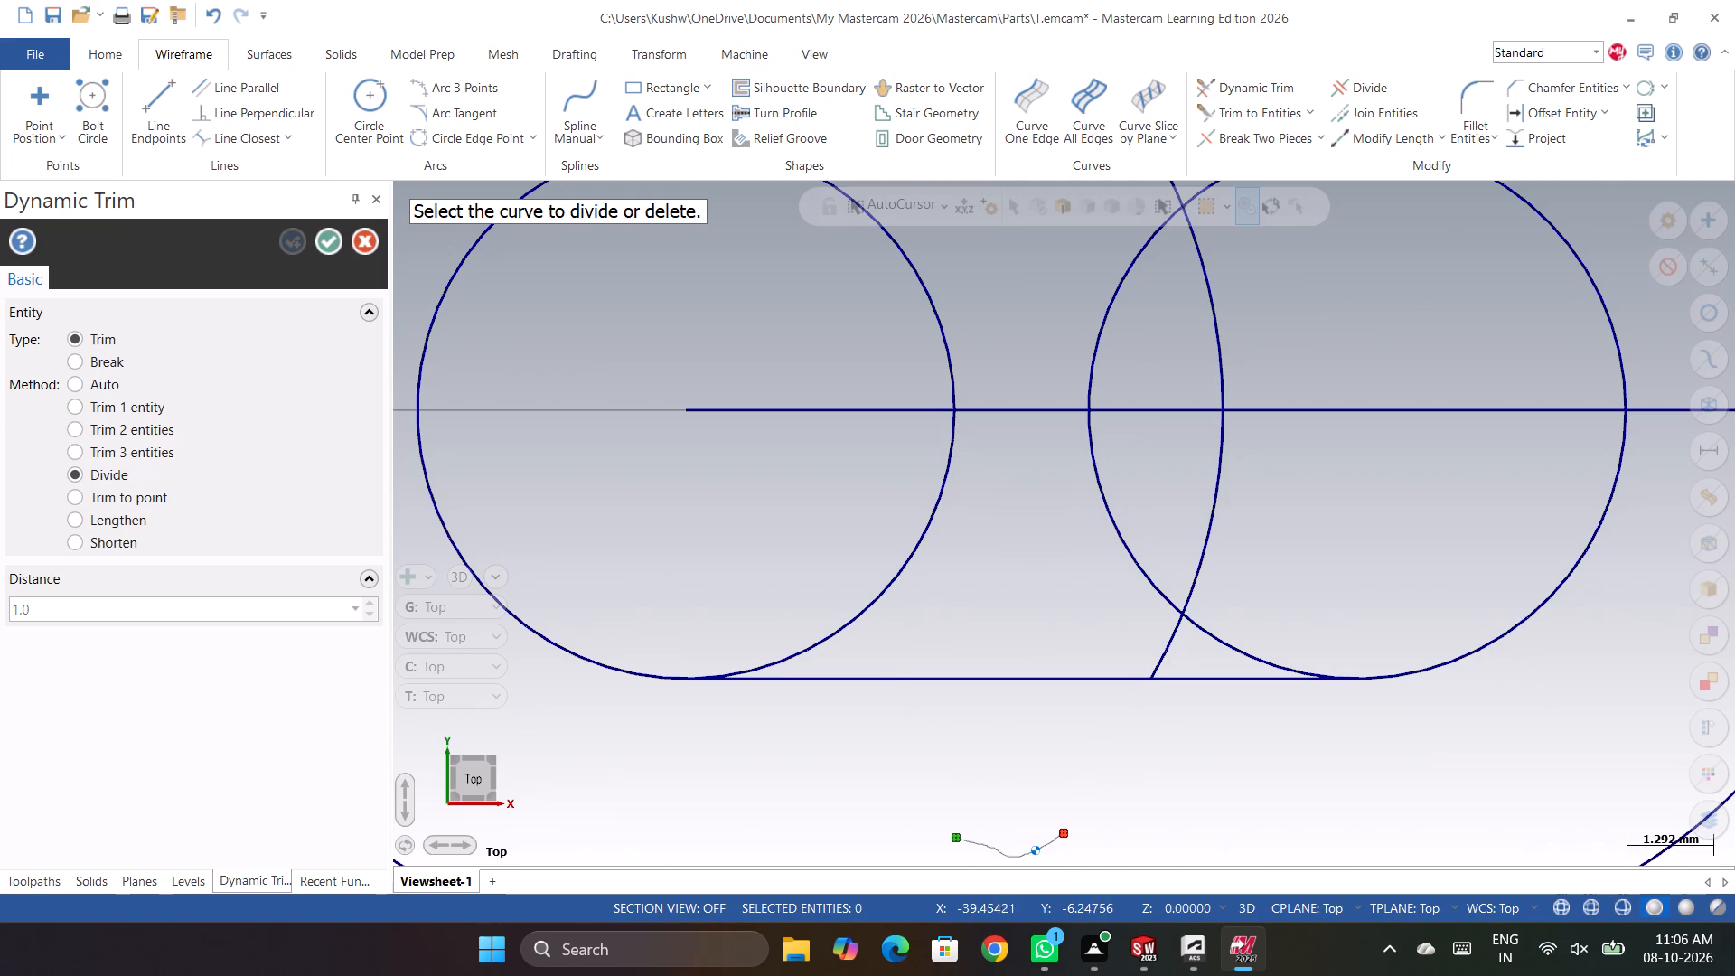
scroll(1029, 788, up, 6)
scroll(1027, 787, down, 19)
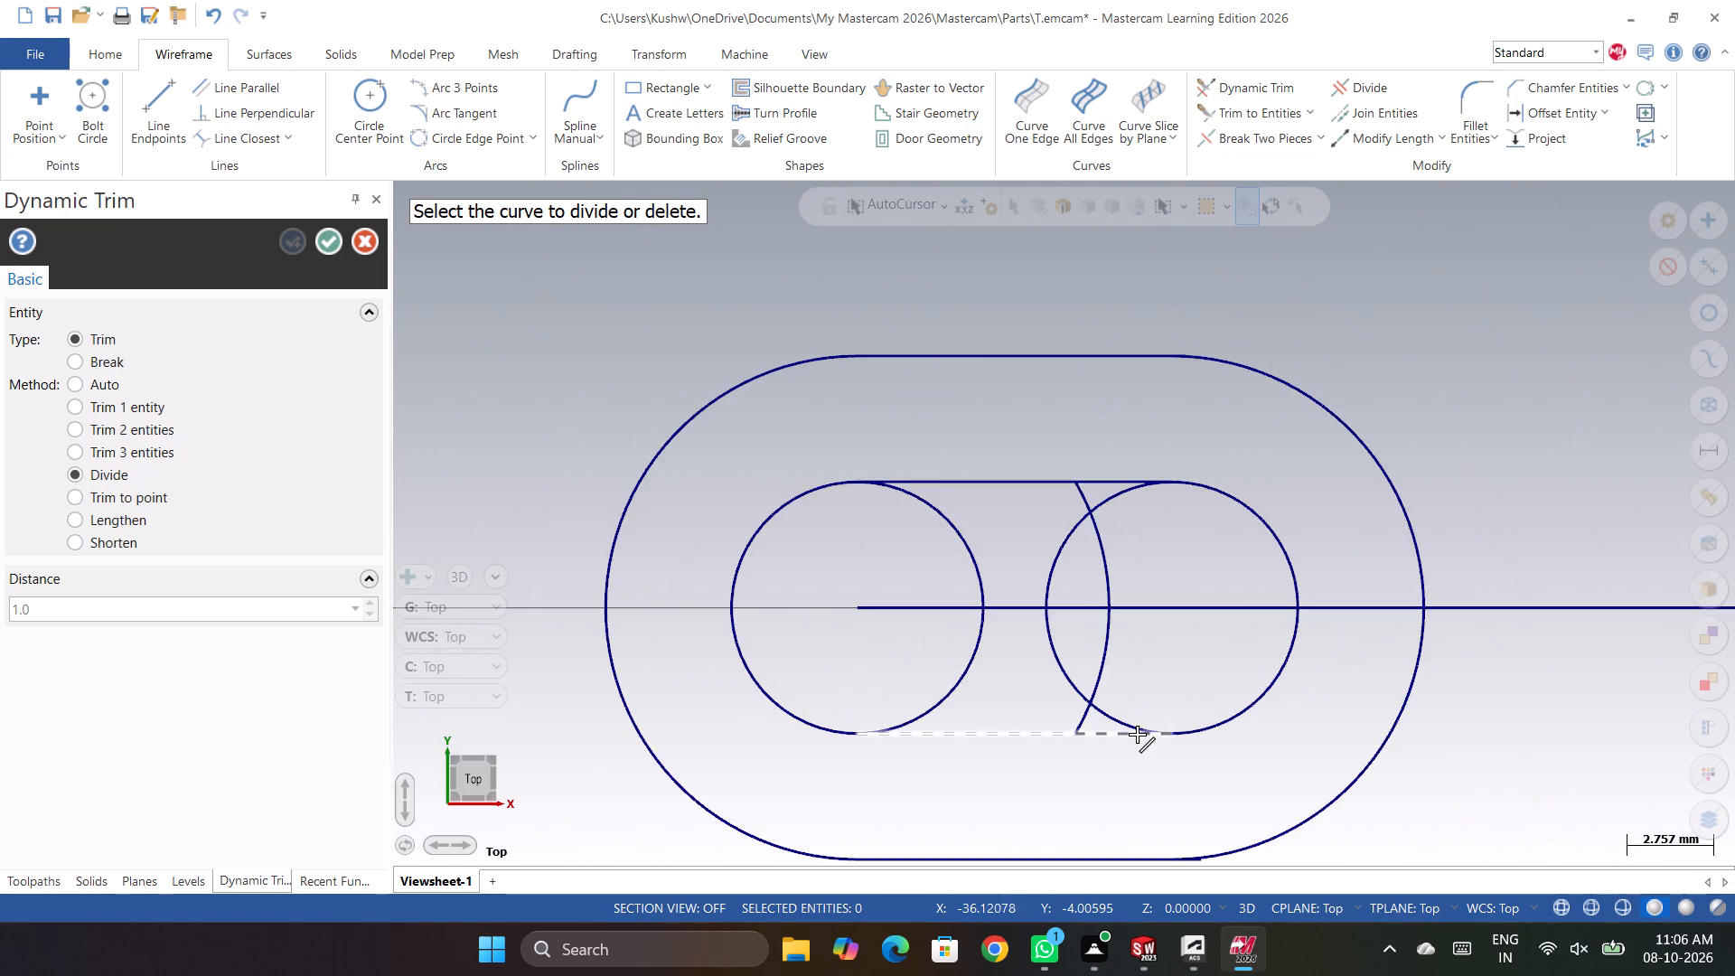
scroll(1136, 734, down, 4)
scroll(1129, 676, up, 14)
drag(1117, 671, 1079, 671)
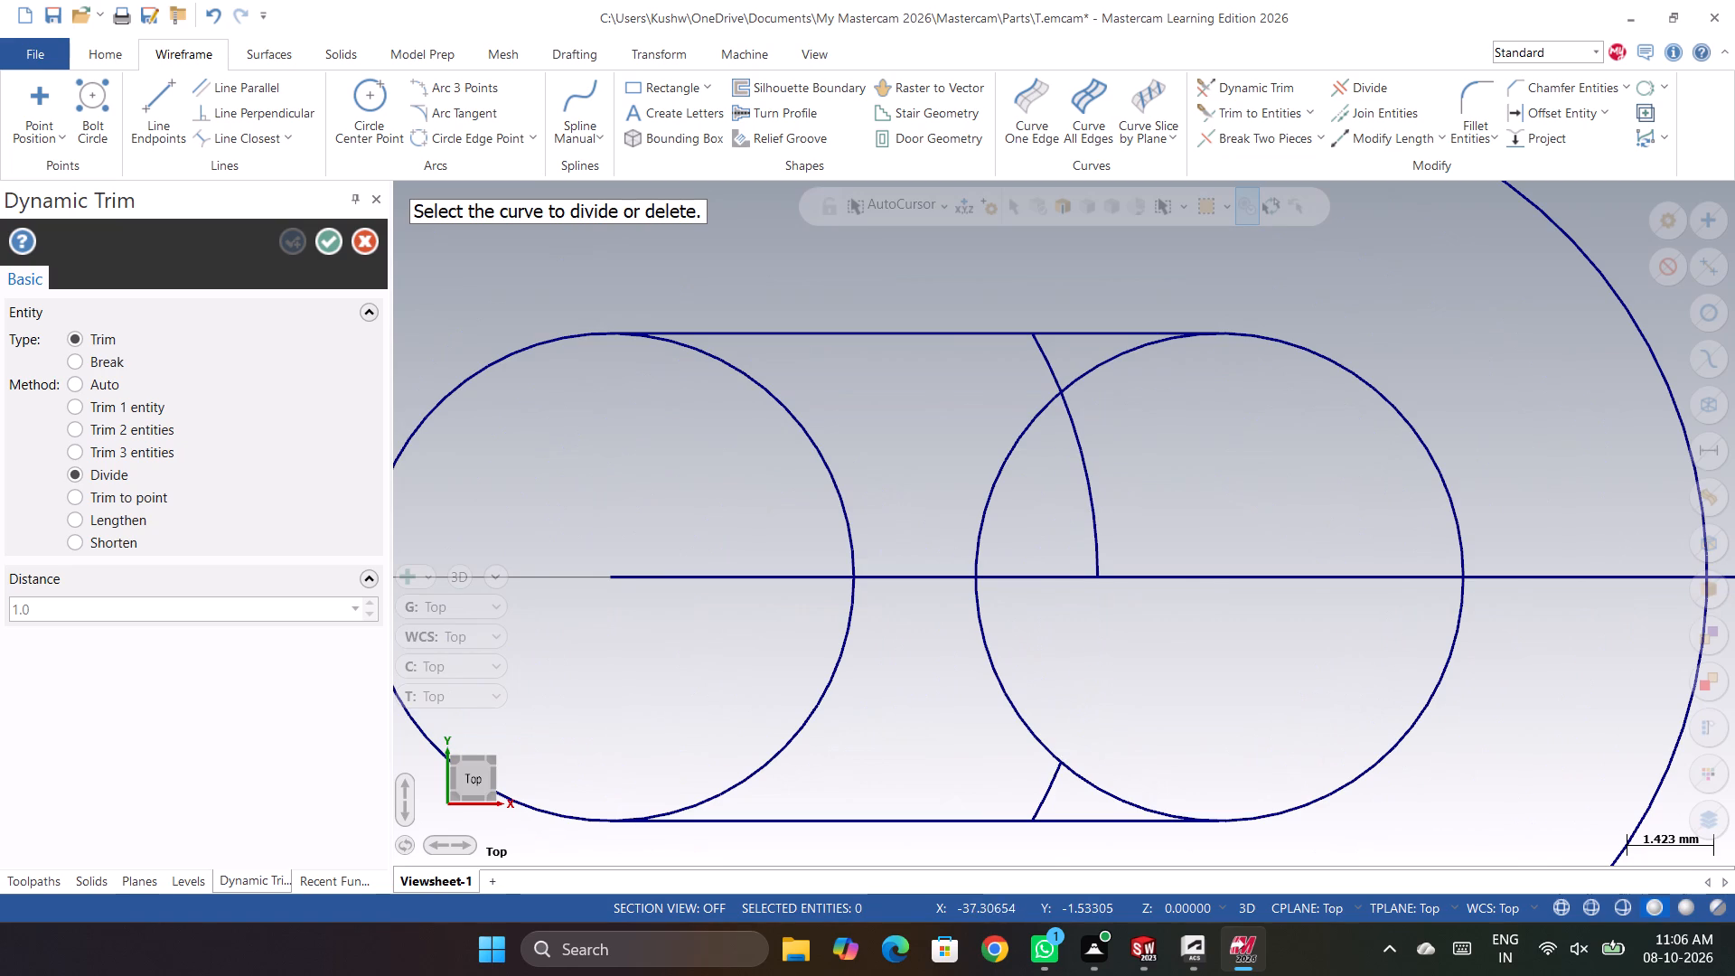
drag(1027, 774, 1055, 796)
drag(1047, 508, 1099, 492)
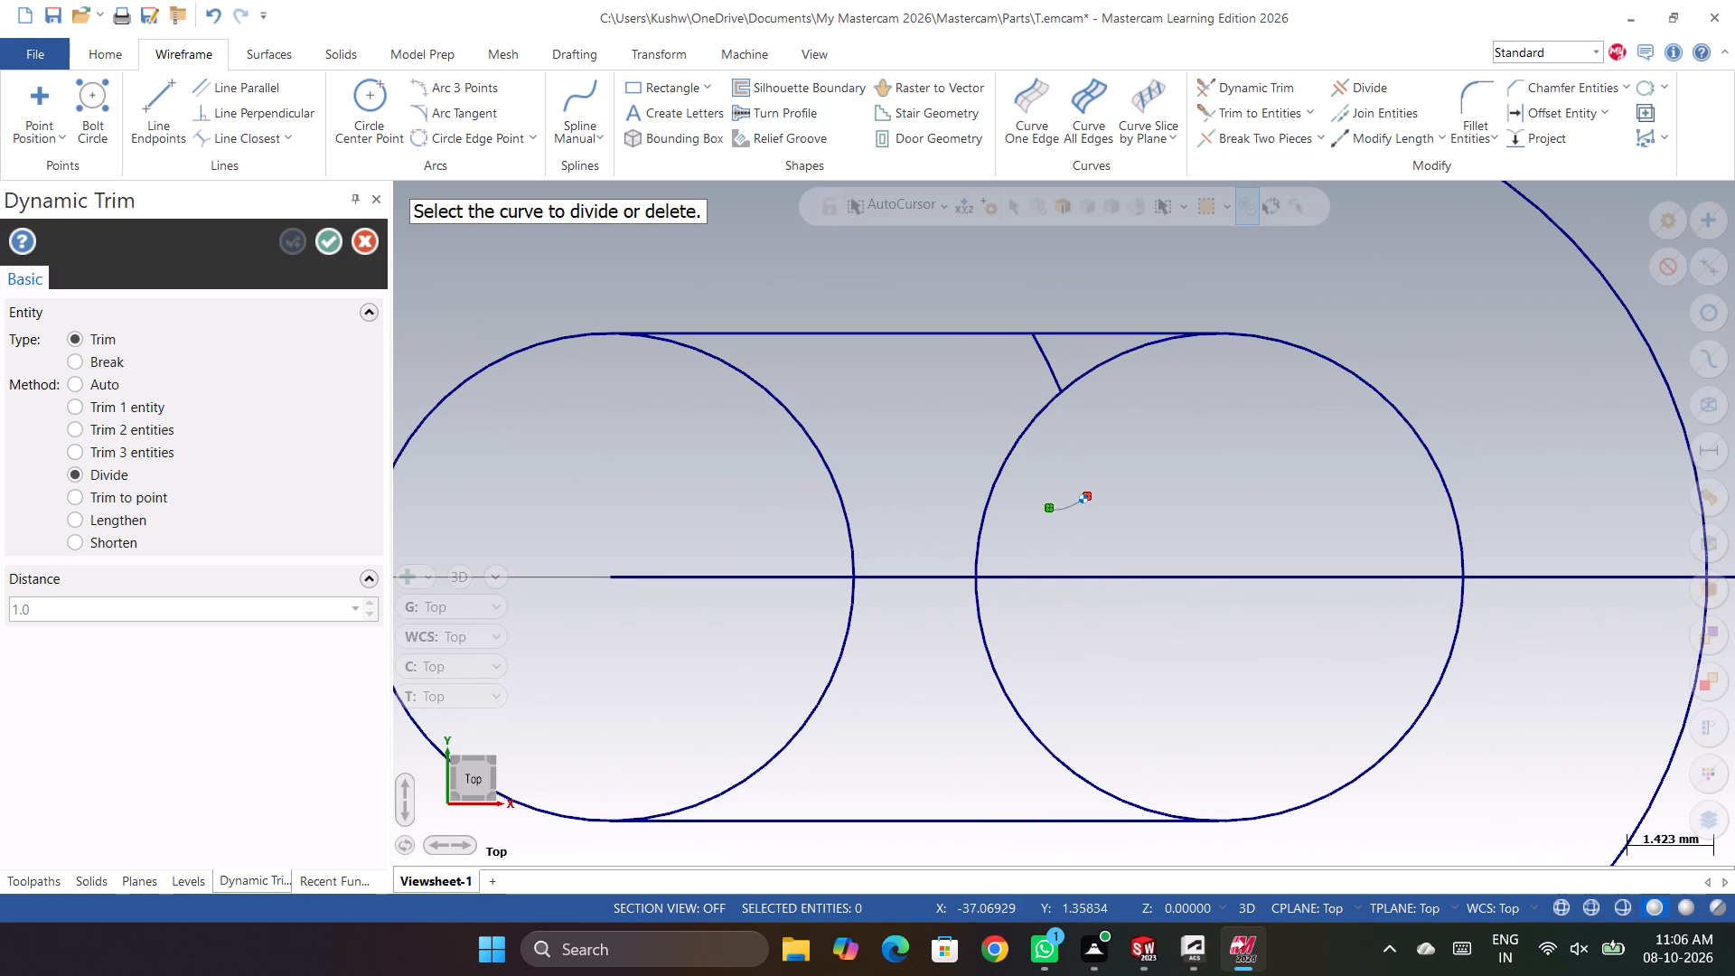
drag(1099, 492, 1116, 485)
drag(1029, 374, 1060, 363)
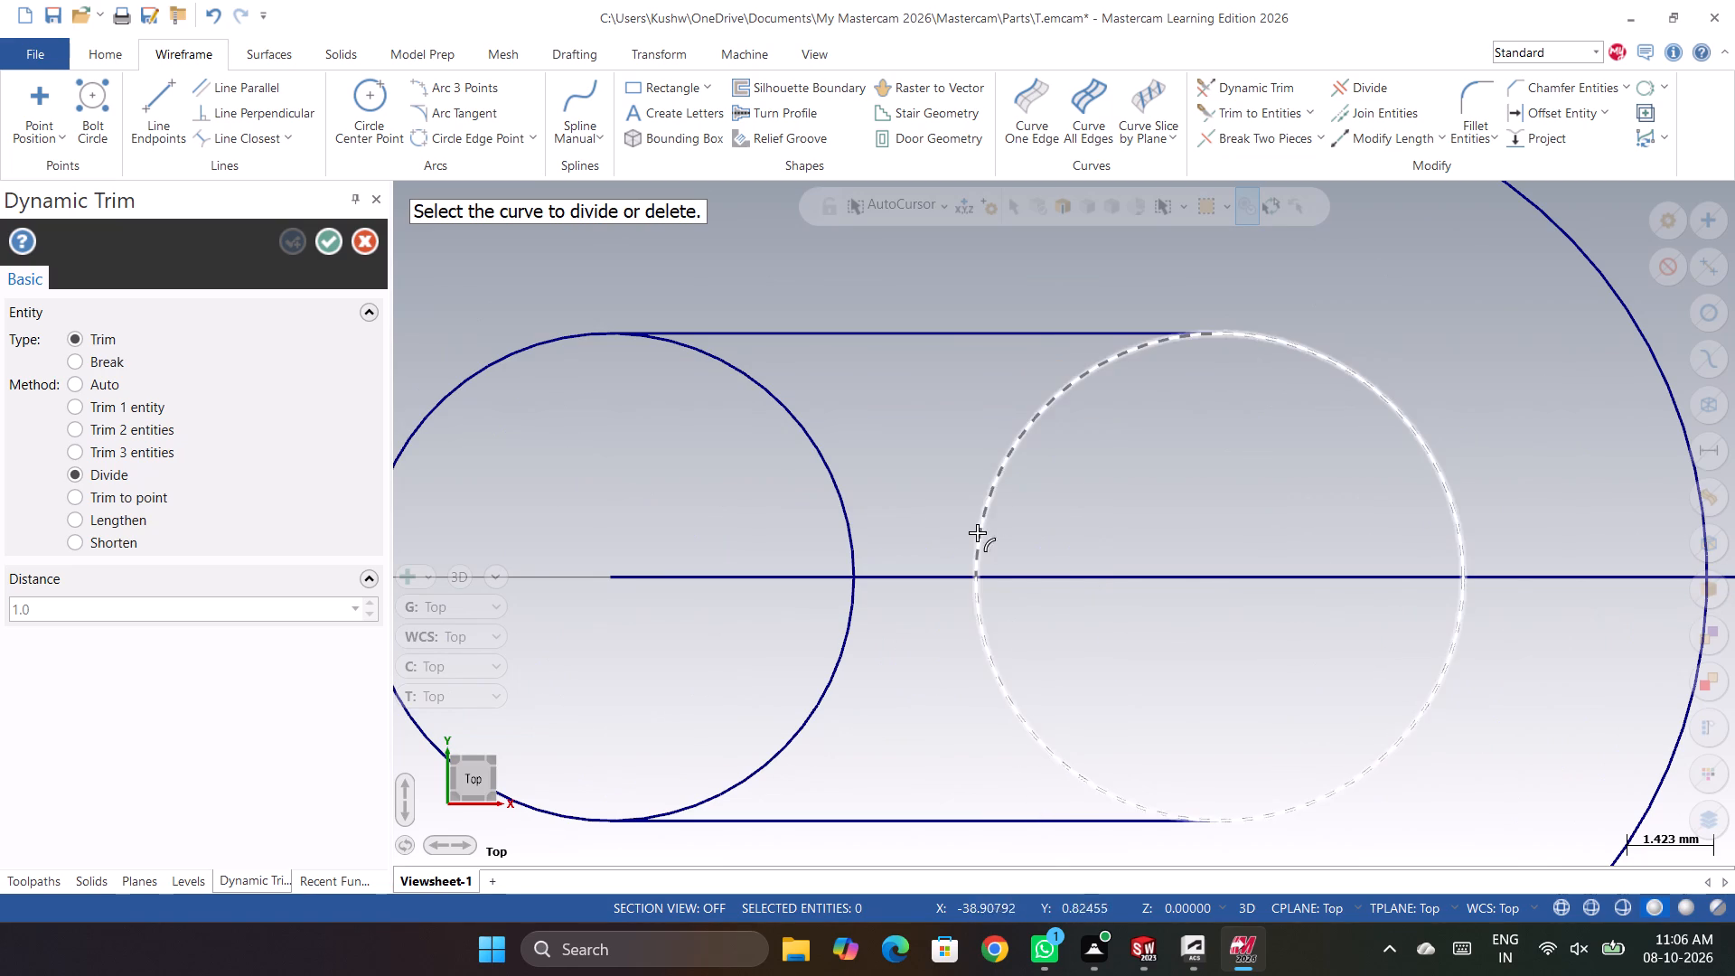
Trim away the upper-left quarter of the right 4 mm radius circle.
drag(971, 500, 1008, 525)
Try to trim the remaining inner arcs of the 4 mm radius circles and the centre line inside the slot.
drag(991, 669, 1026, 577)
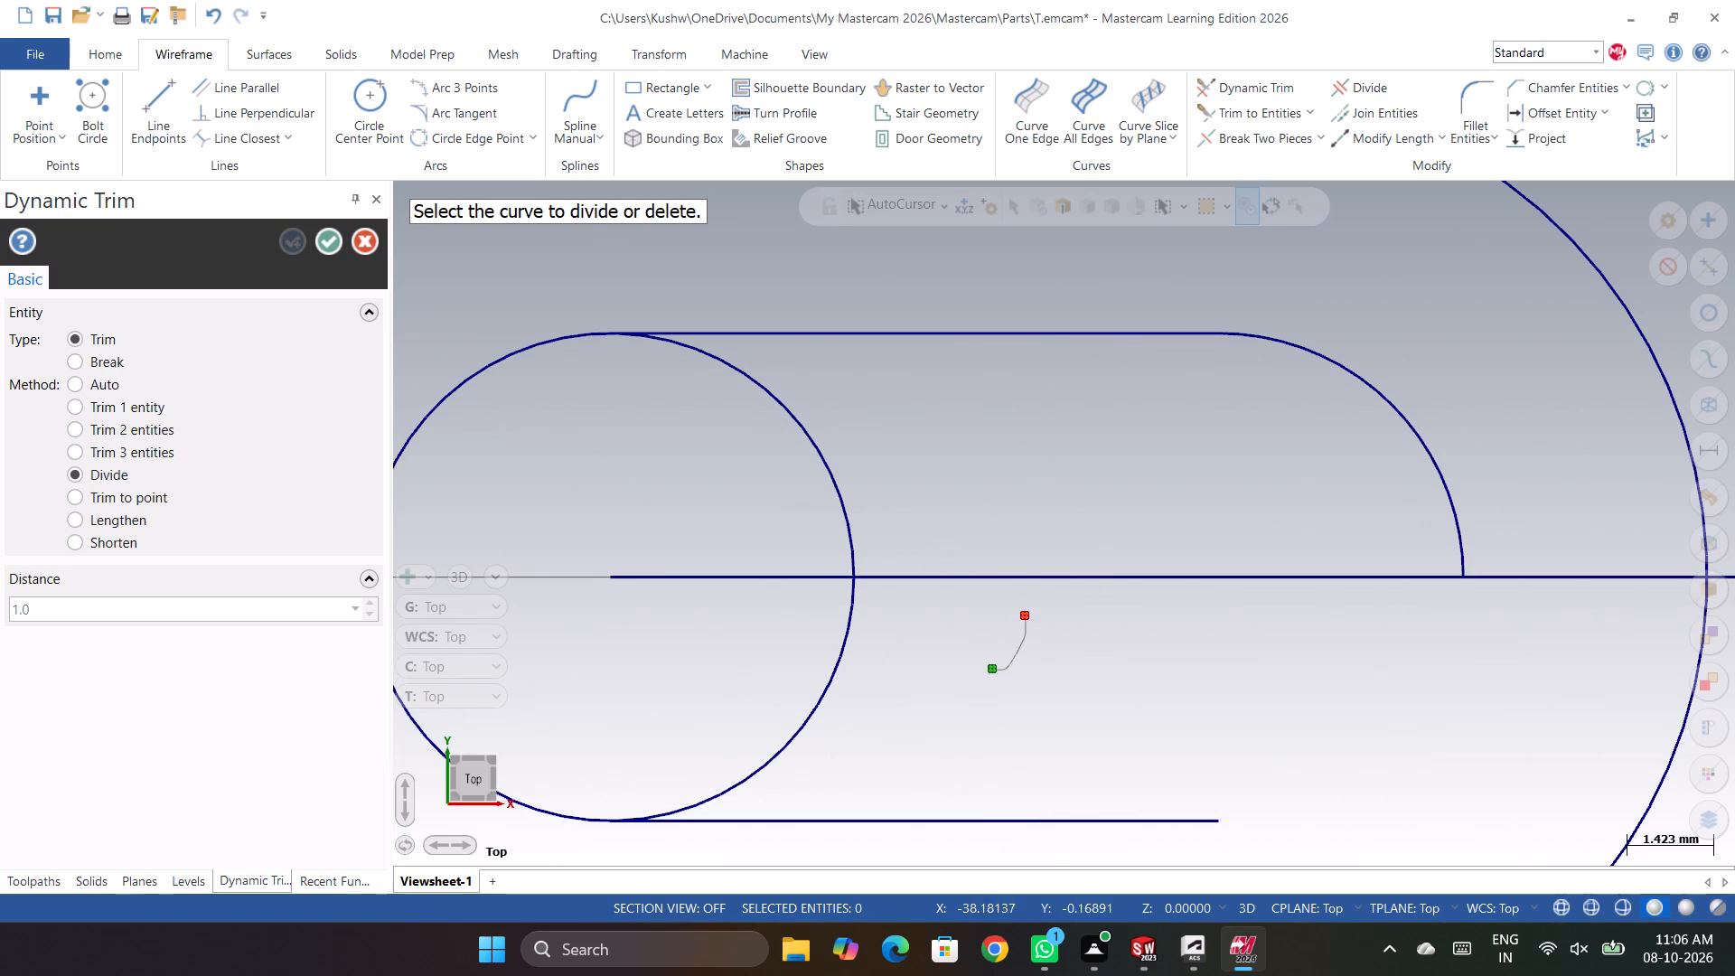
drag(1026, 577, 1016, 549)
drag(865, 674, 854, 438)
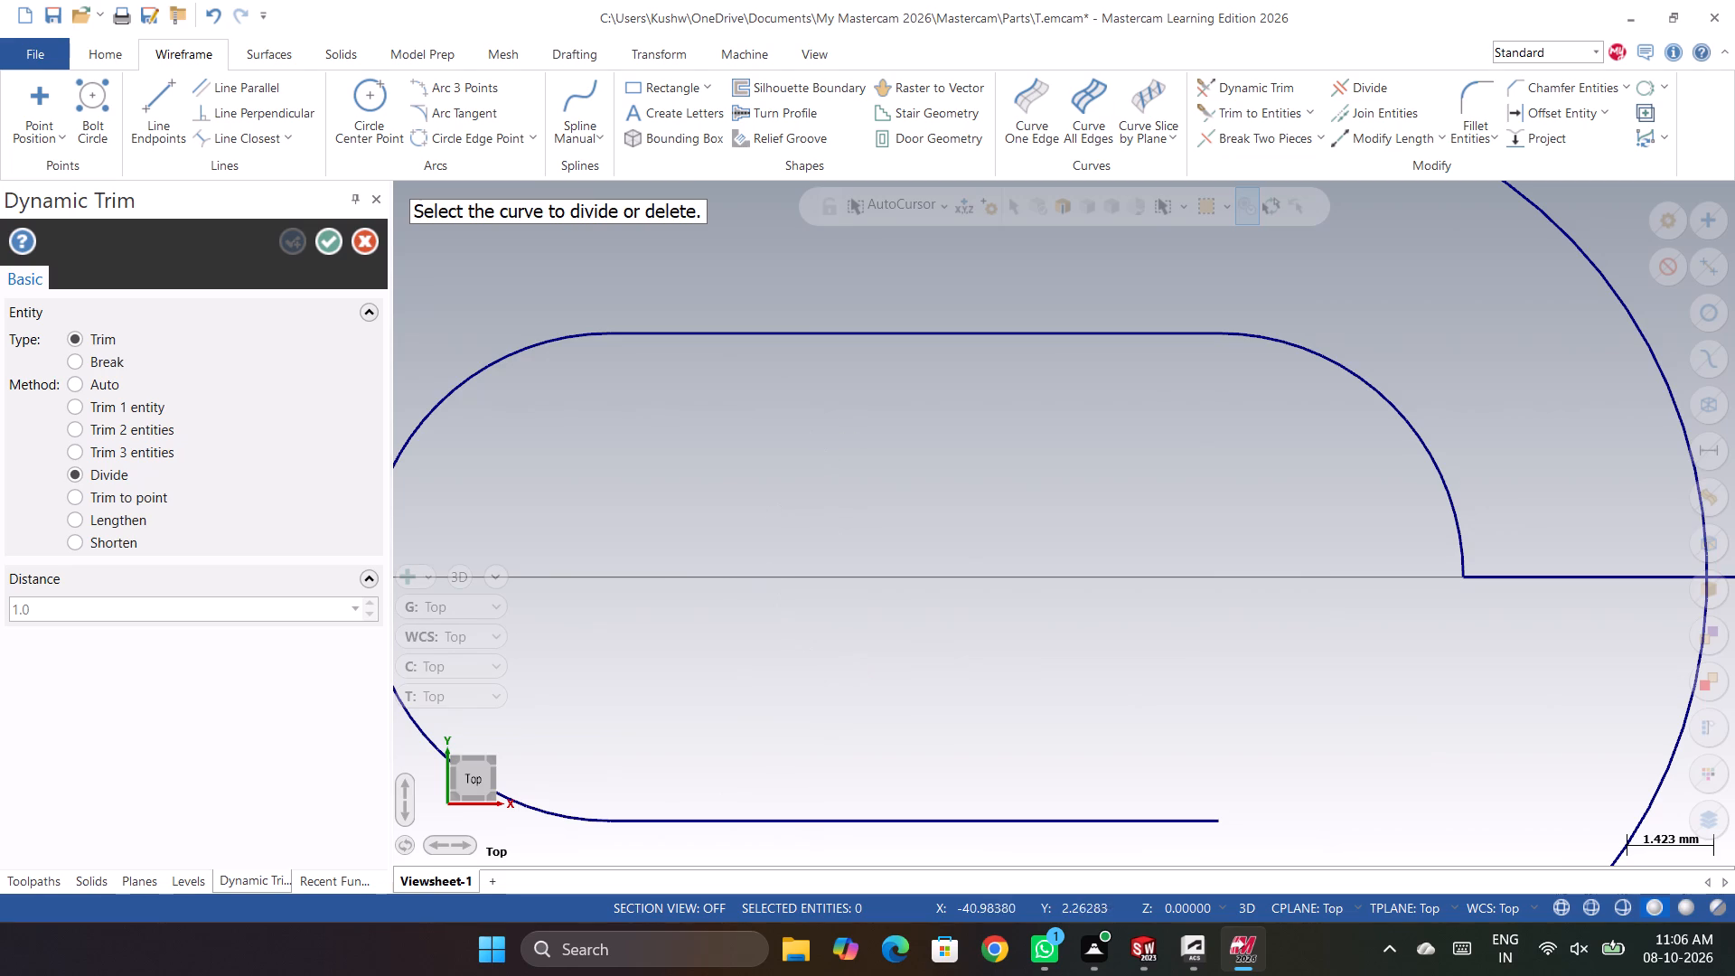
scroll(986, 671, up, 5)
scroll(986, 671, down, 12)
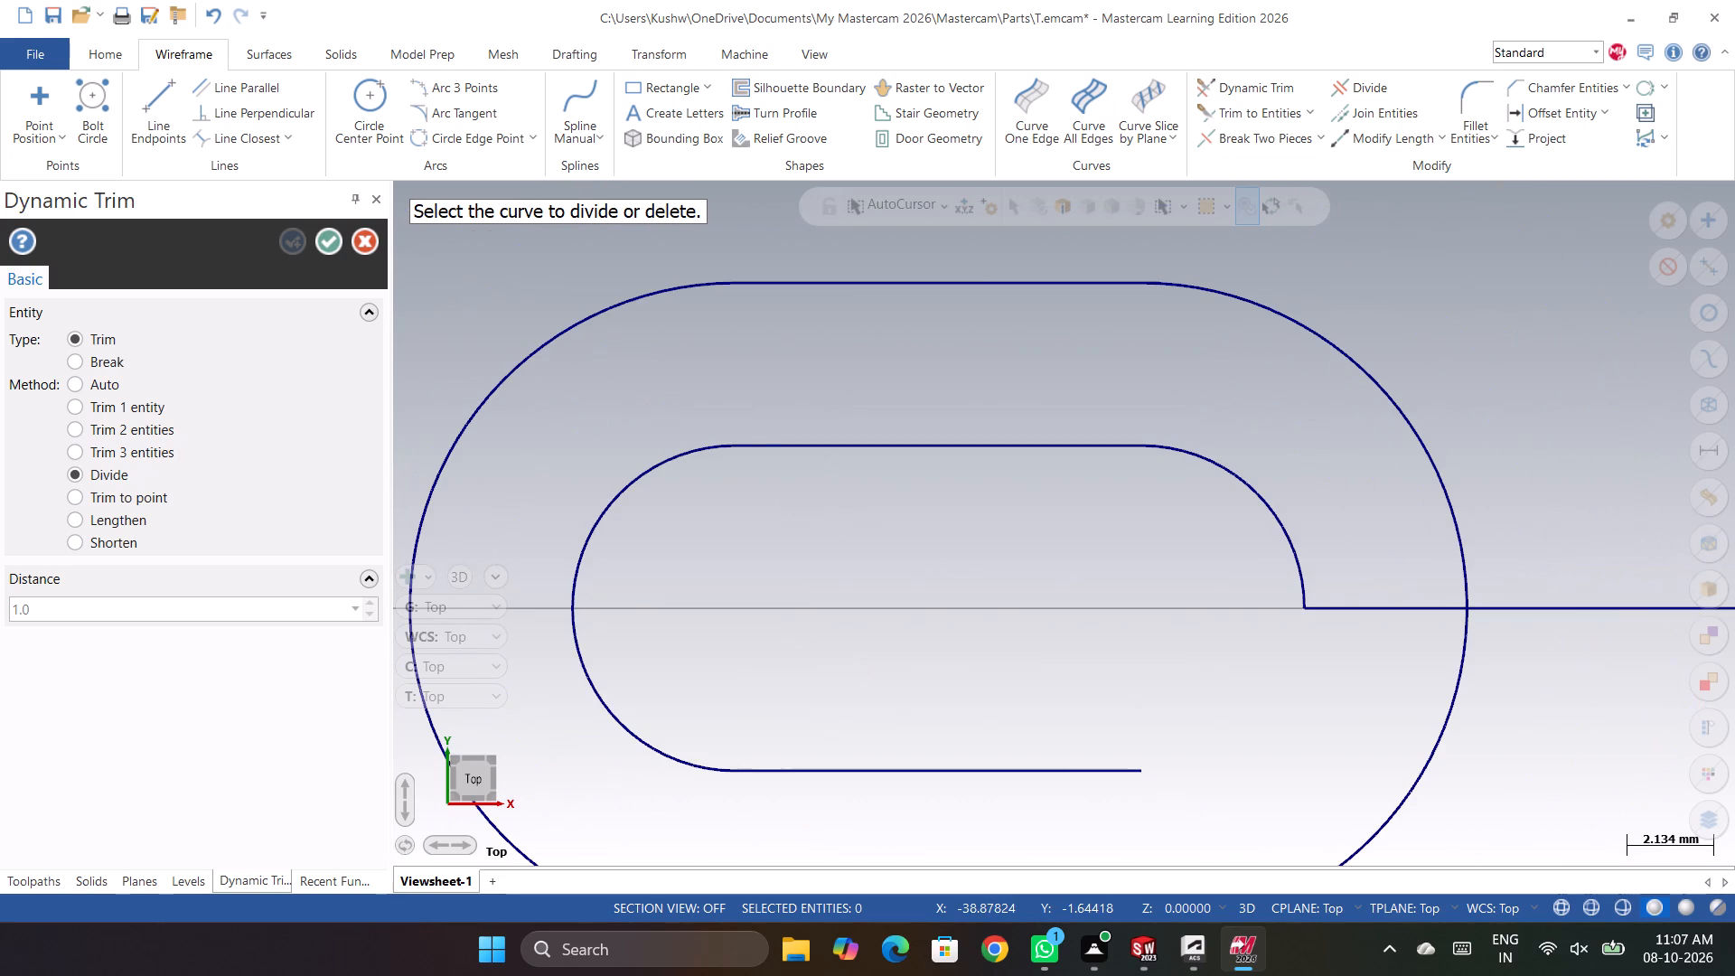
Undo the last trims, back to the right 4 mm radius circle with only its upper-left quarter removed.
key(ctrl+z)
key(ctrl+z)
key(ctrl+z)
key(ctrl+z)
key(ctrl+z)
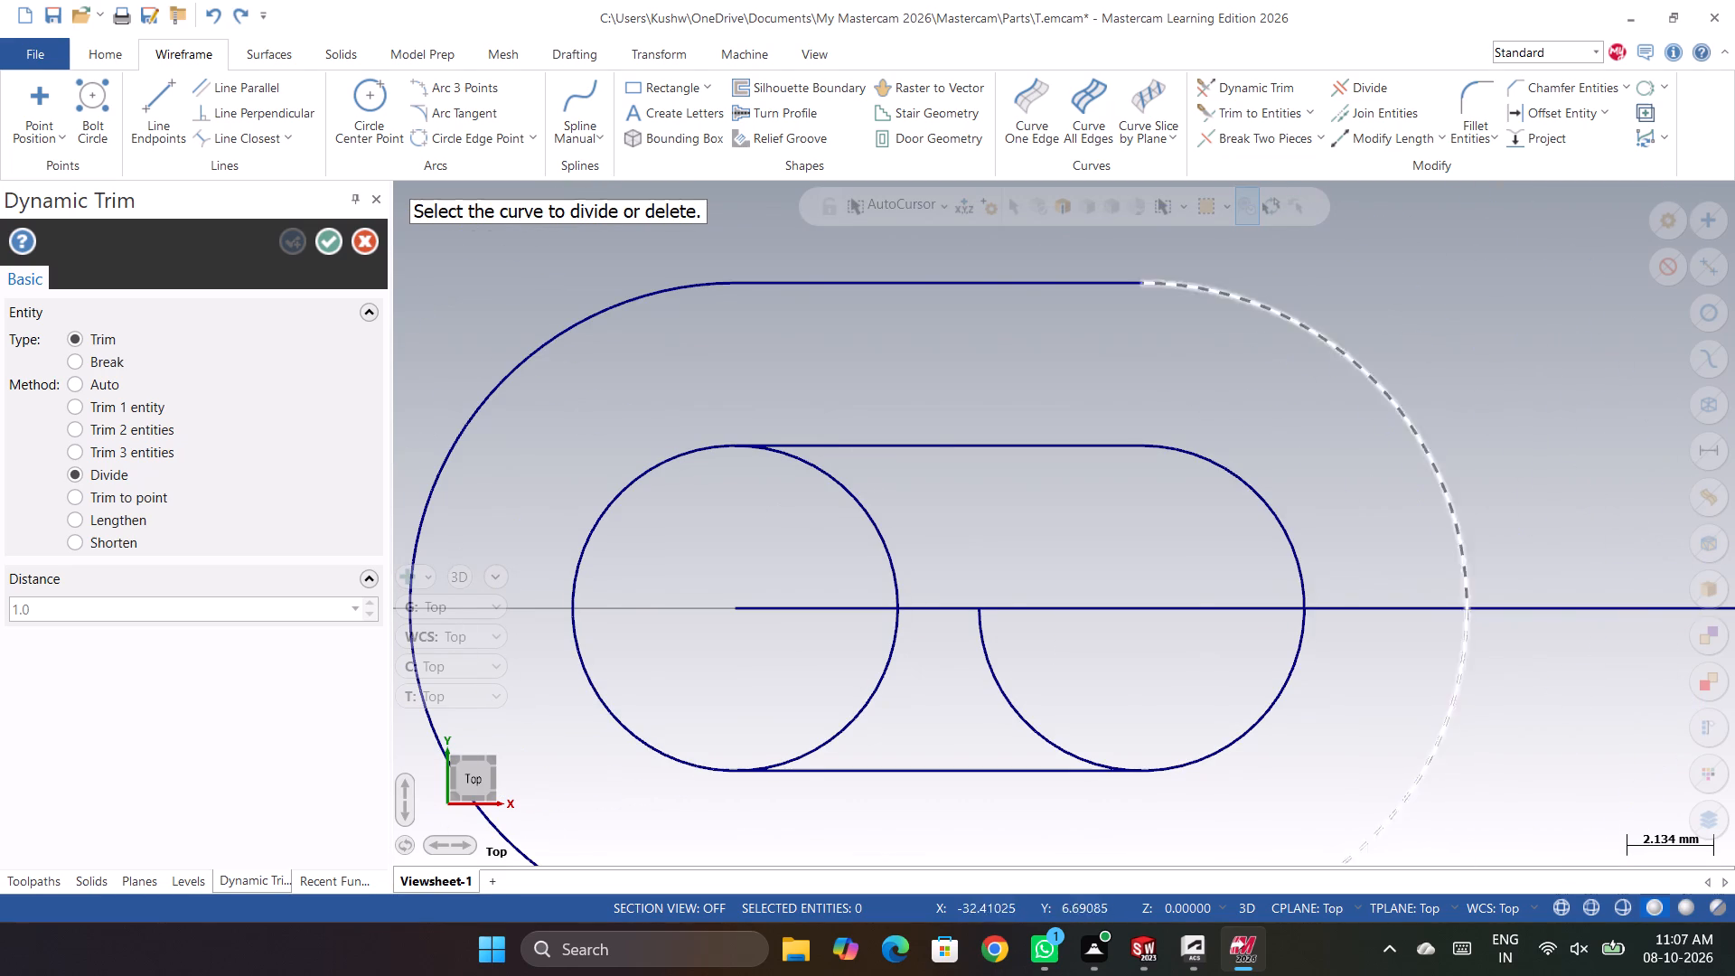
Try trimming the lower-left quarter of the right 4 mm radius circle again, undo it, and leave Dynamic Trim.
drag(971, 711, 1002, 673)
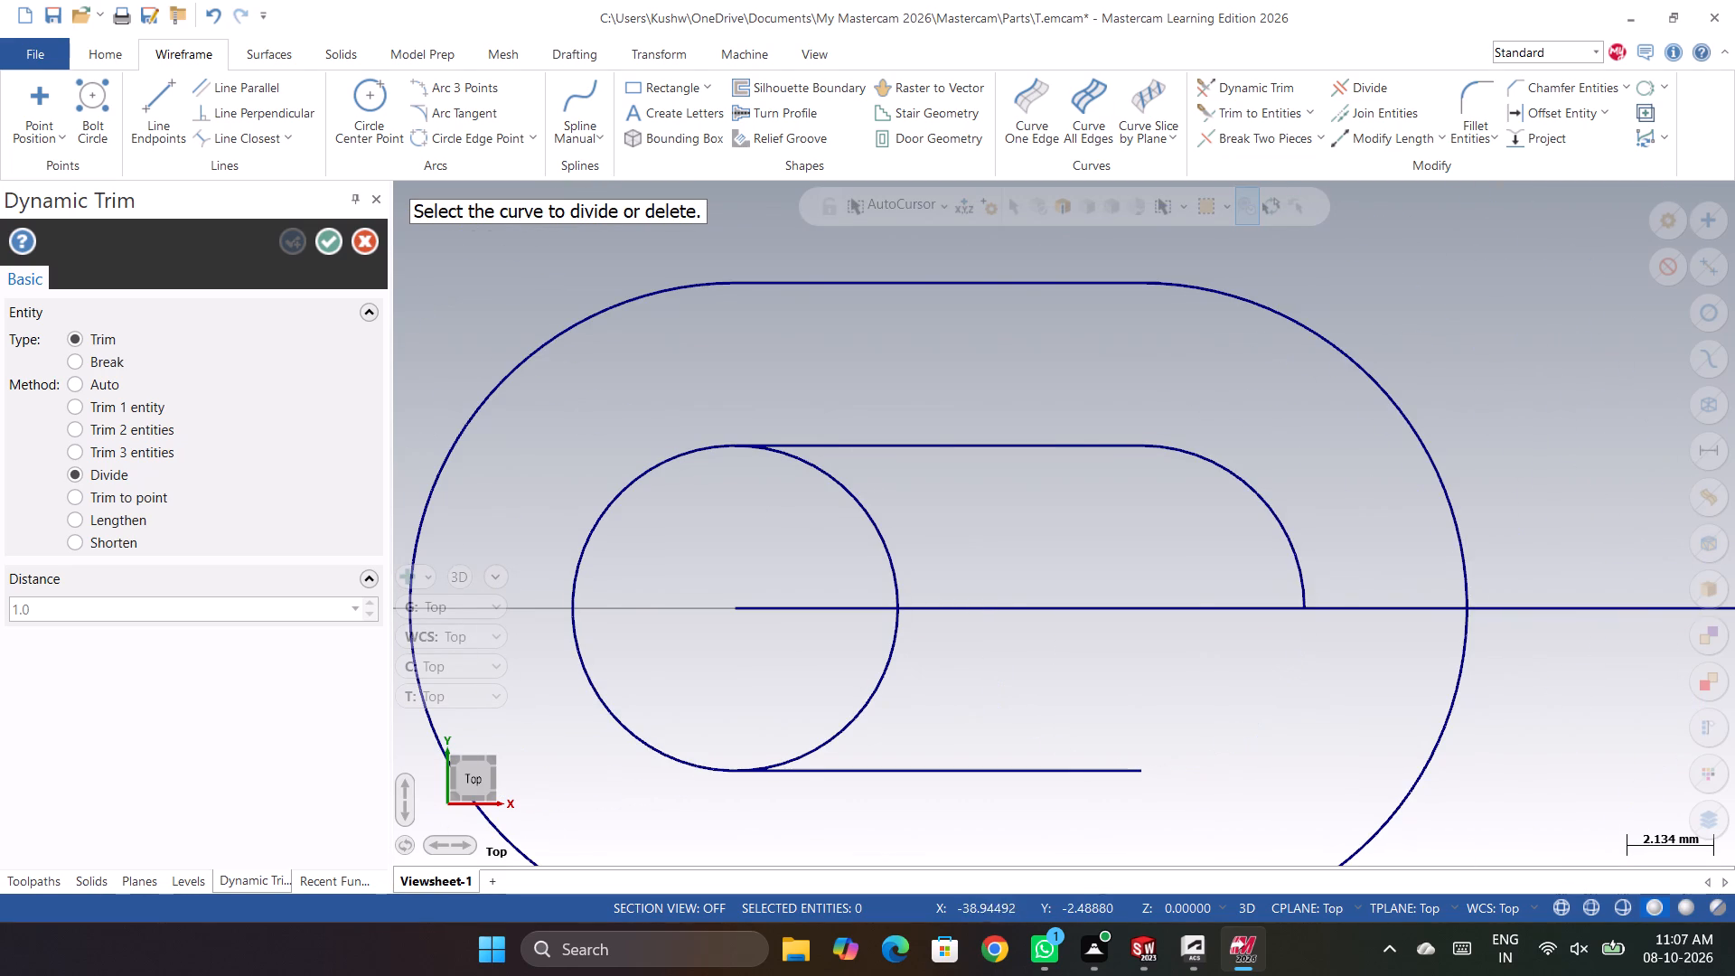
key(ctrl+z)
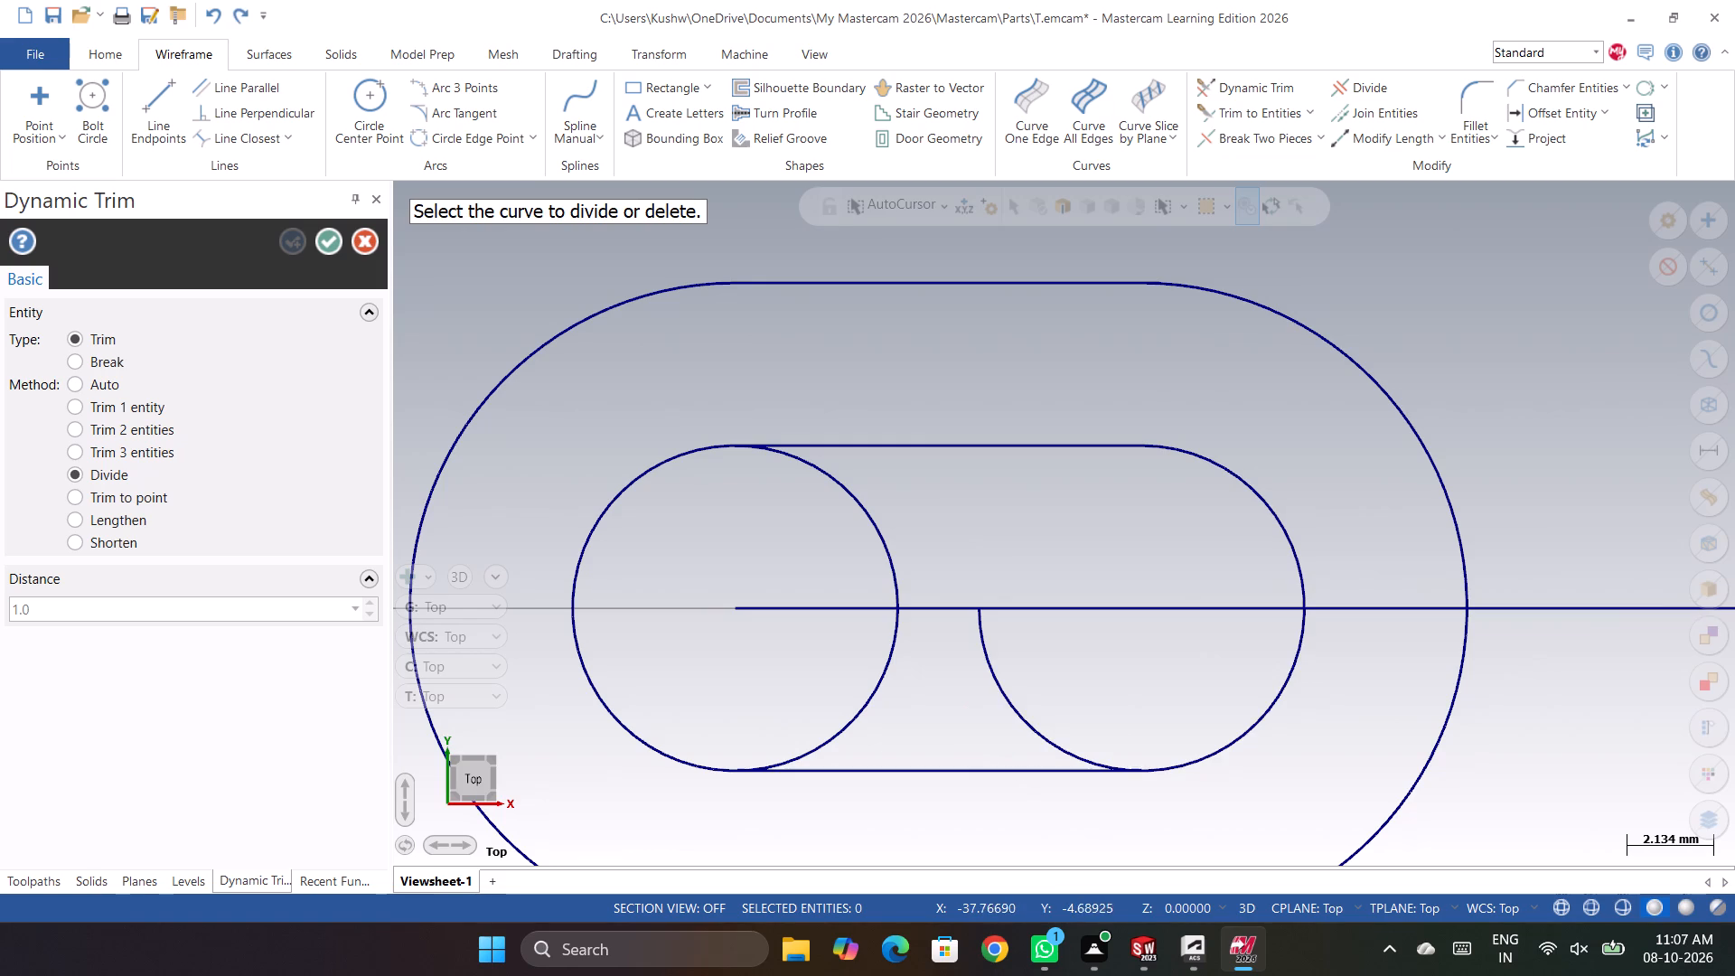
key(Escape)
Delete the lower horizontal line joining the two 4 mm radius circles.
click(969, 768)
key(Delete)
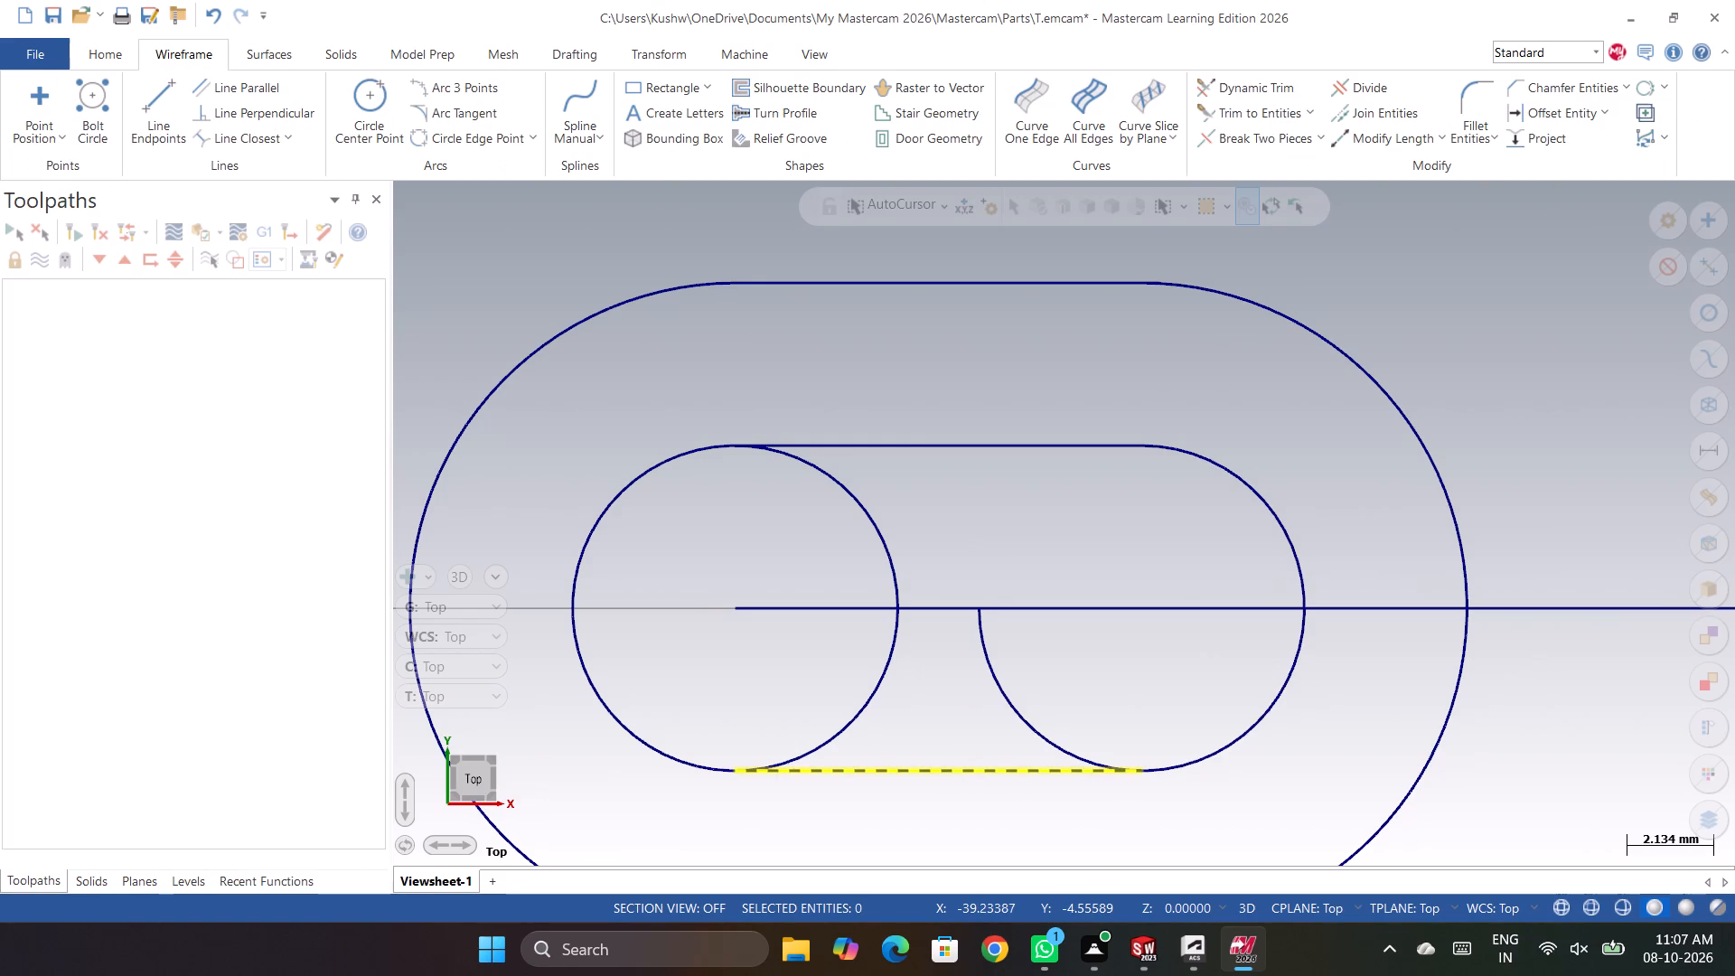
Draw a horizontal line about 10.86 mm long from the bottom of the left 4 mm radius circle past the right one's bottom.
click(173, 98)
click(734, 774)
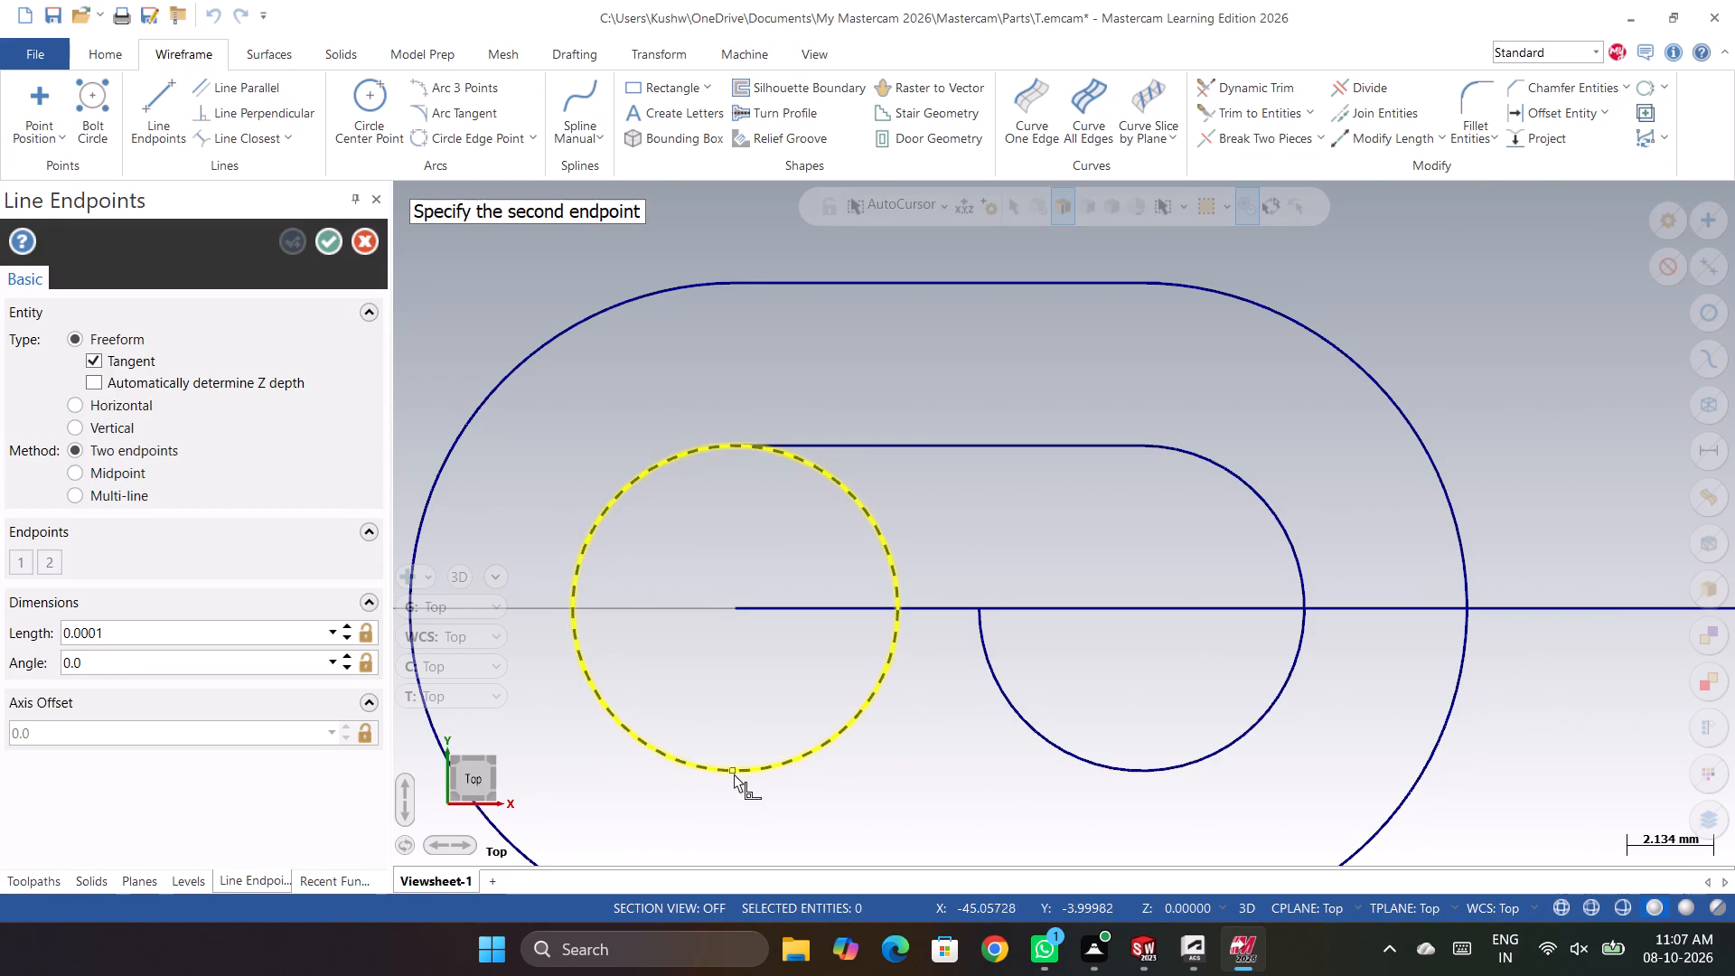
click(1177, 780)
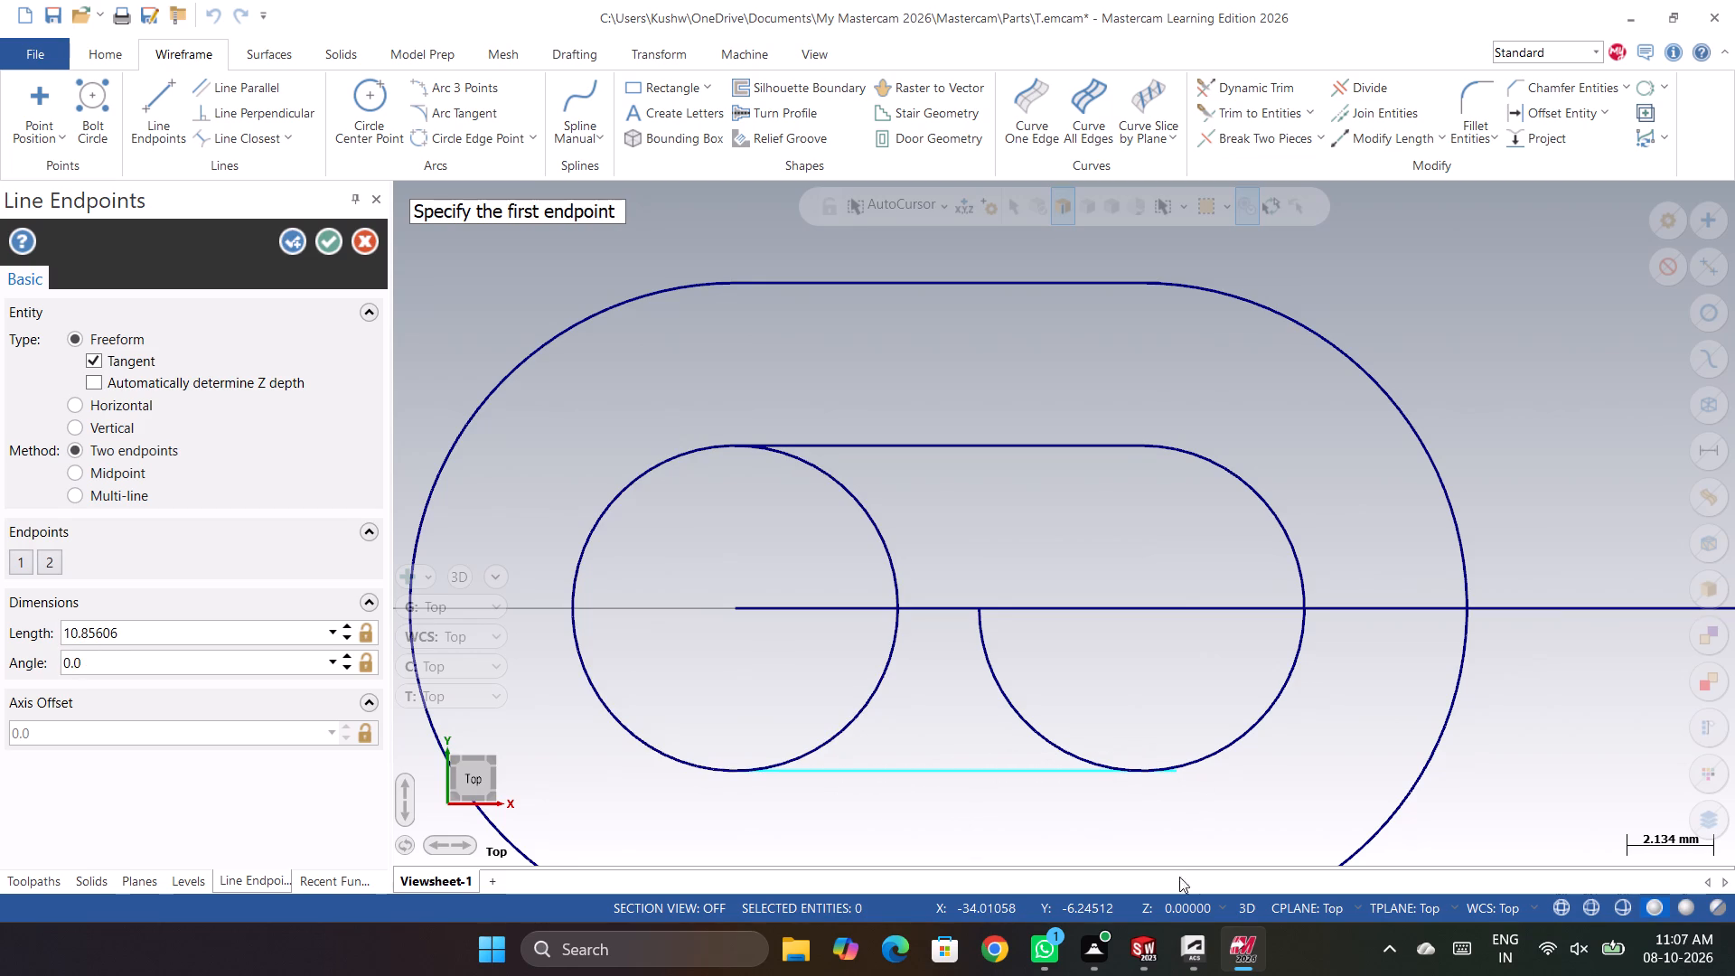
key(Escape)
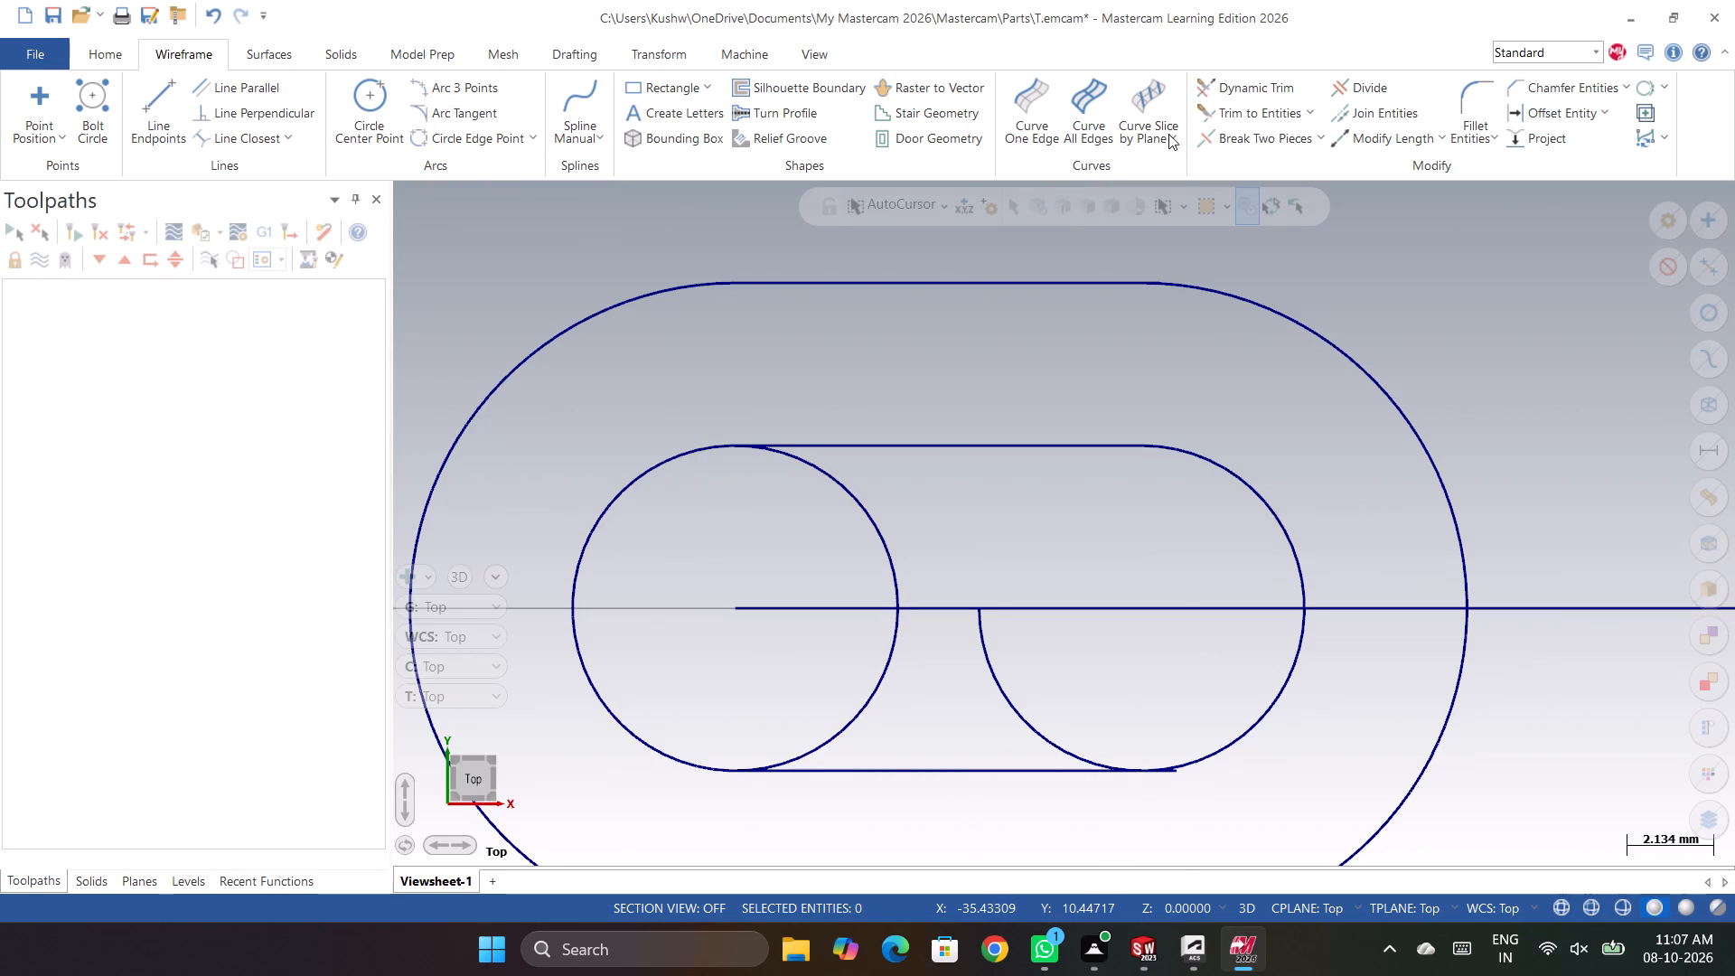
Trim the inner arcs of the 4 mm radius circles and the centre line inside the inner and outer slots with Dynamic Trim.
click(1215, 80)
drag(968, 697, 990, 680)
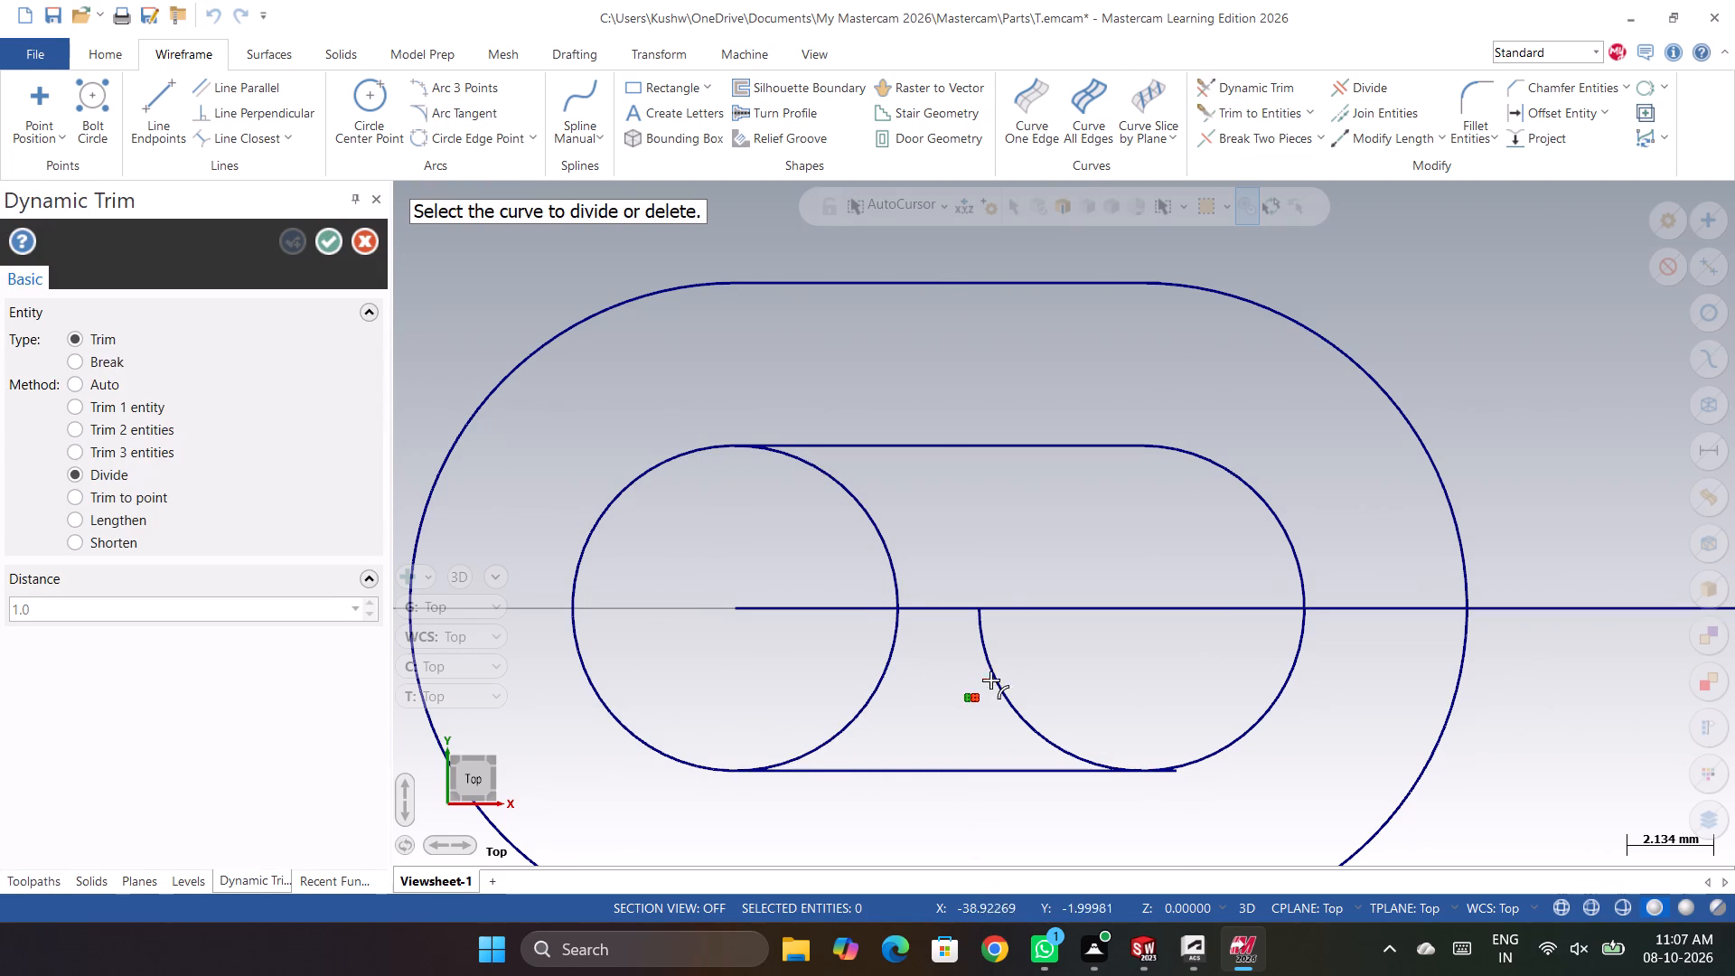
drag(990, 680, 1011, 664)
drag(826, 687, 872, 718)
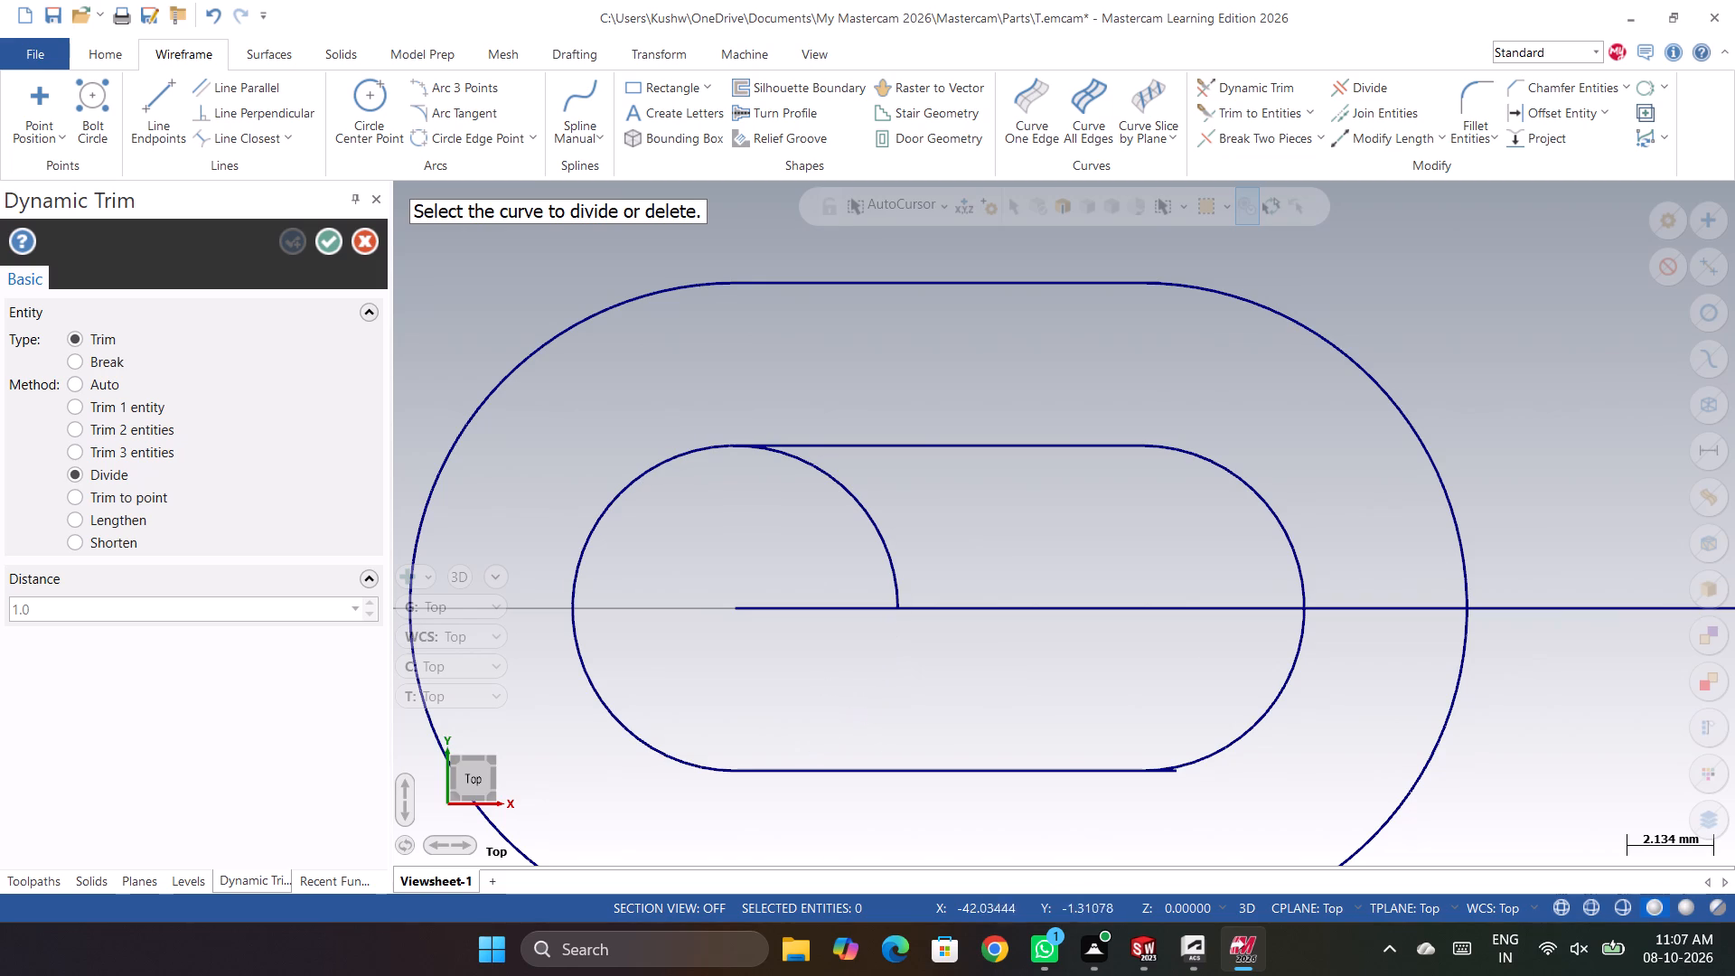
drag(844, 535, 905, 506)
drag(904, 557, 913, 624)
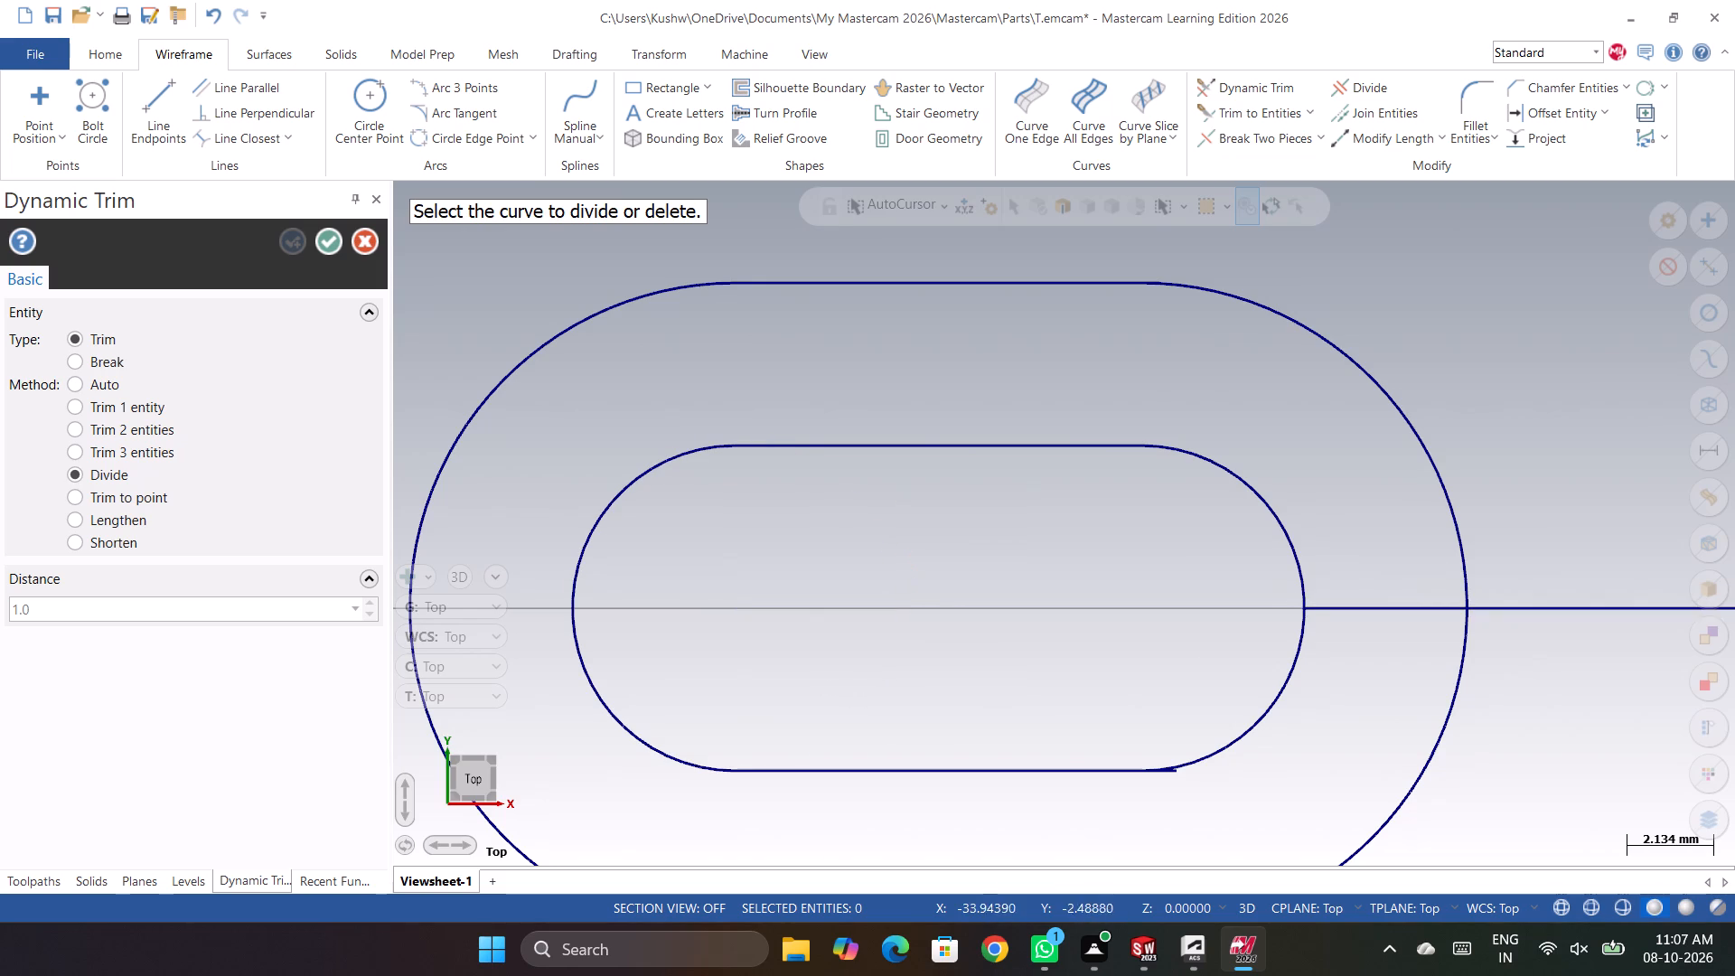
drag(1367, 568, 1367, 627)
Trim the overhanging end of the inner slot's lower line at its tangent point with the right arc.
scroll(1359, 702, down, 5)
scroll(1209, 783, up, 6)
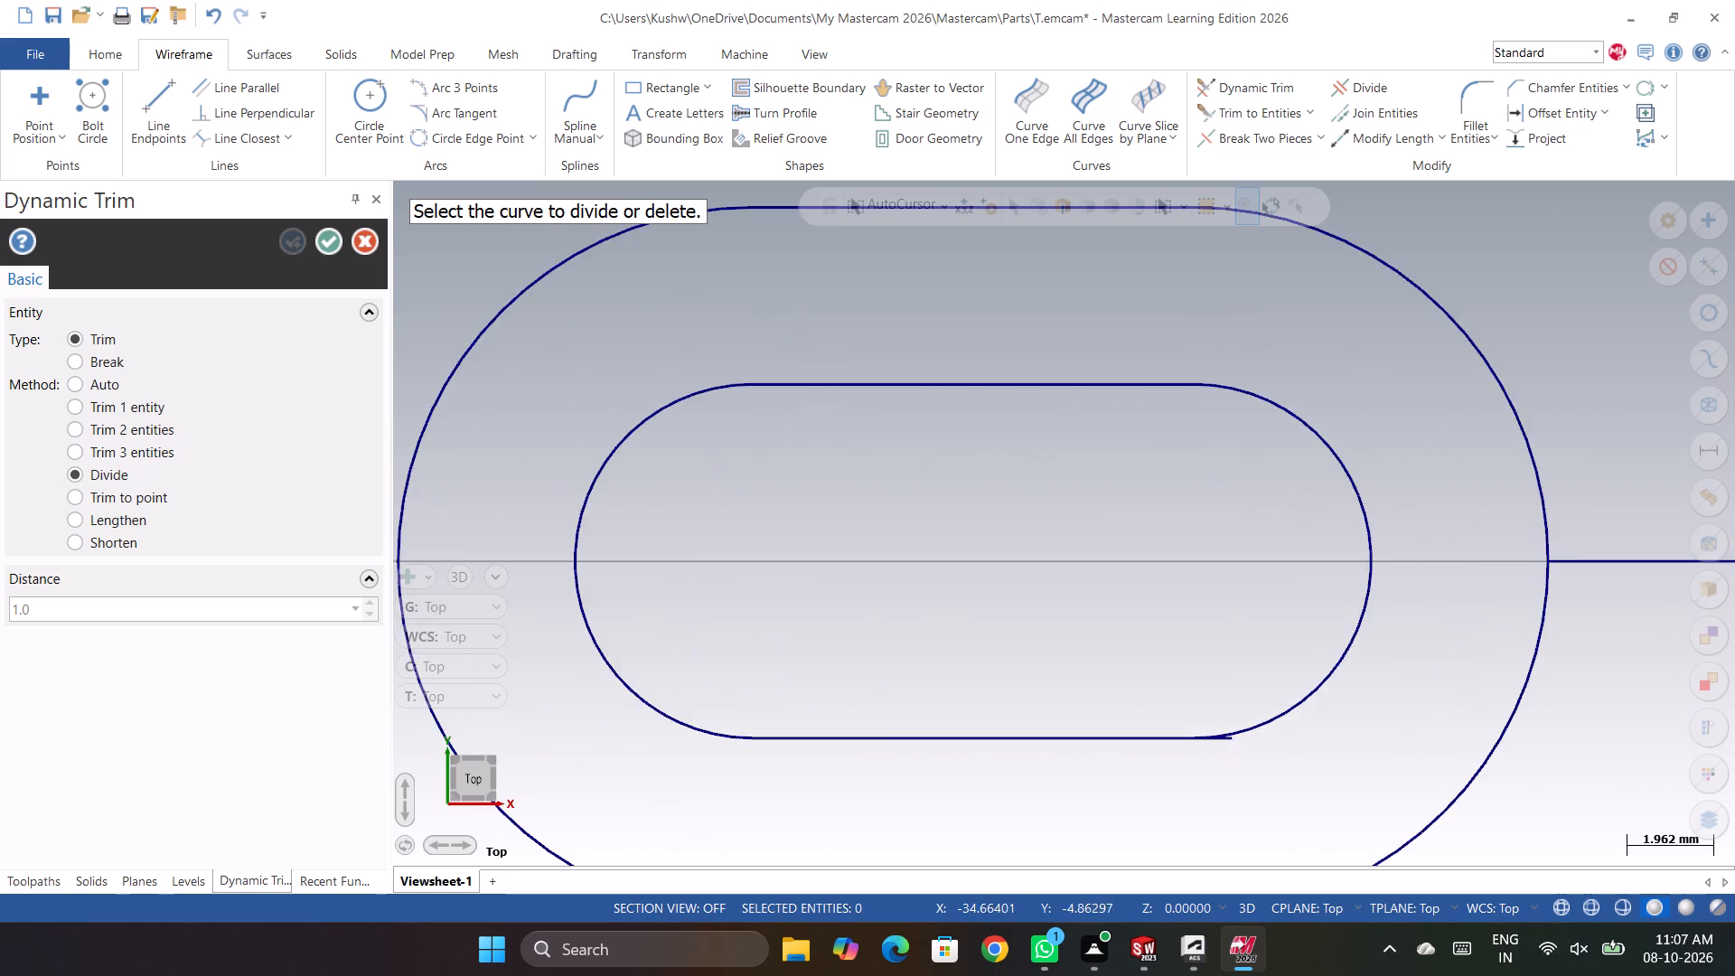
scroll(1209, 775, up, 13)
scroll(1230, 695, up, 19)
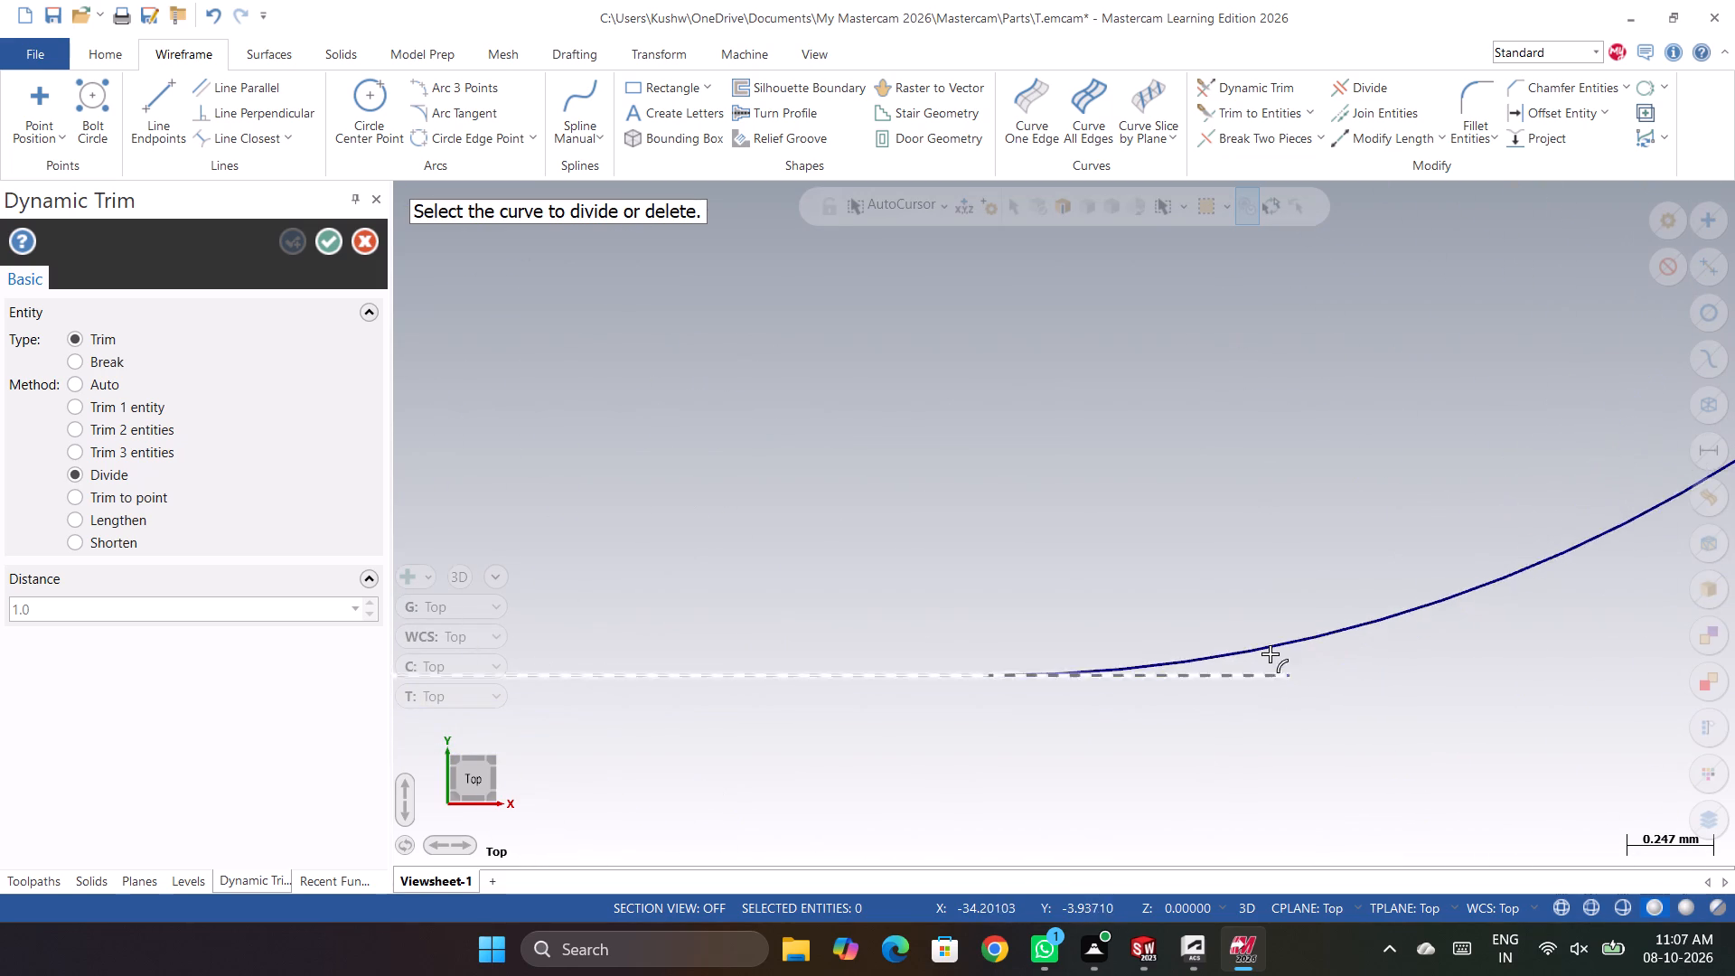
drag(1294, 662, 1265, 676)
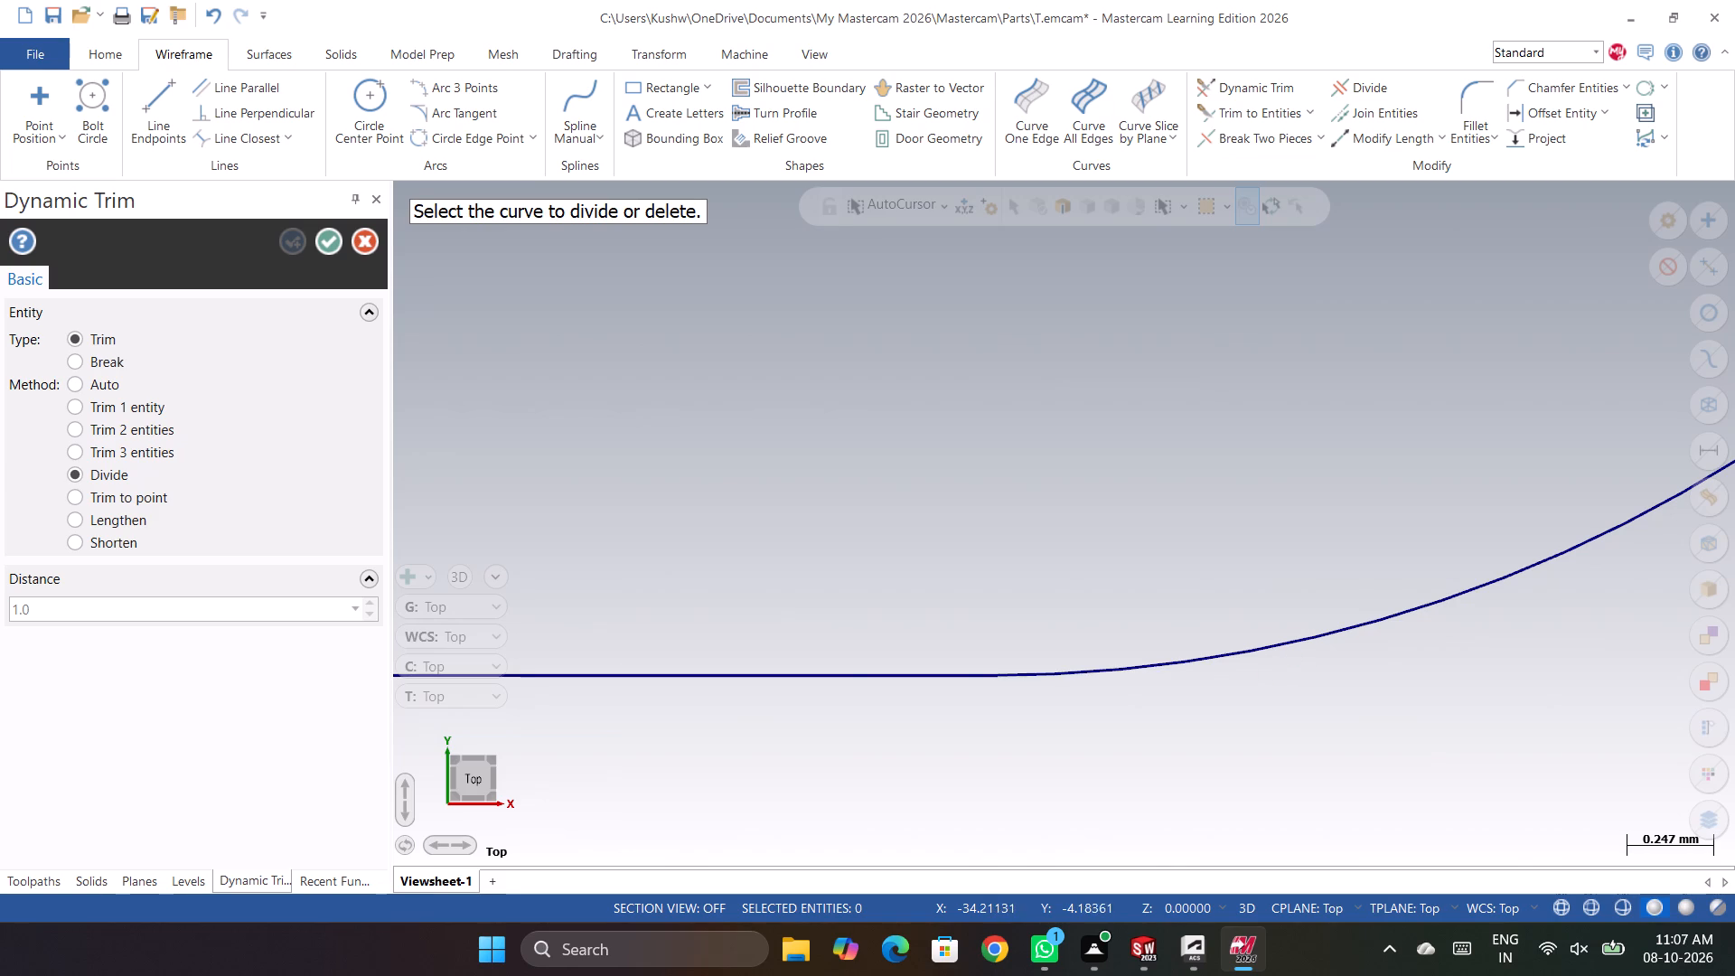
Trim the overhanging end of the outer slot's upper line at the right arc, undoing any extra trim.
scroll(1259, 746, up, 6)
scroll(1259, 746, down, 20)
scroll(1259, 746, down, 19)
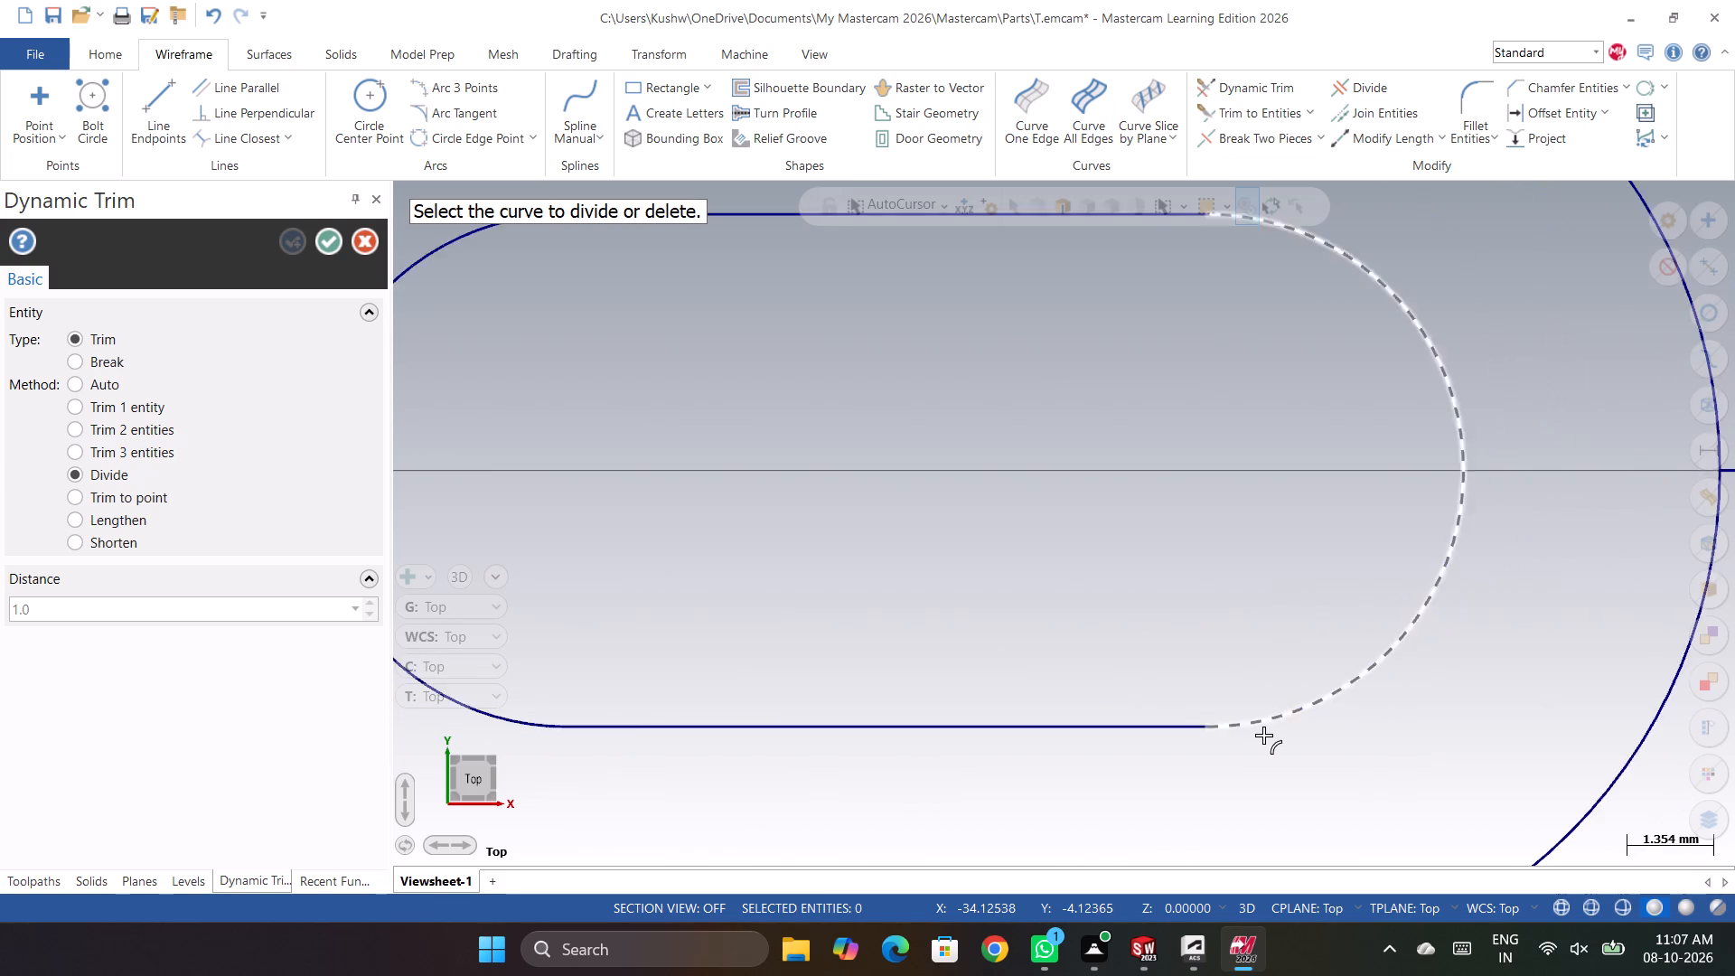
scroll(1263, 735, down, 9)
scroll(1263, 378, up, 16)
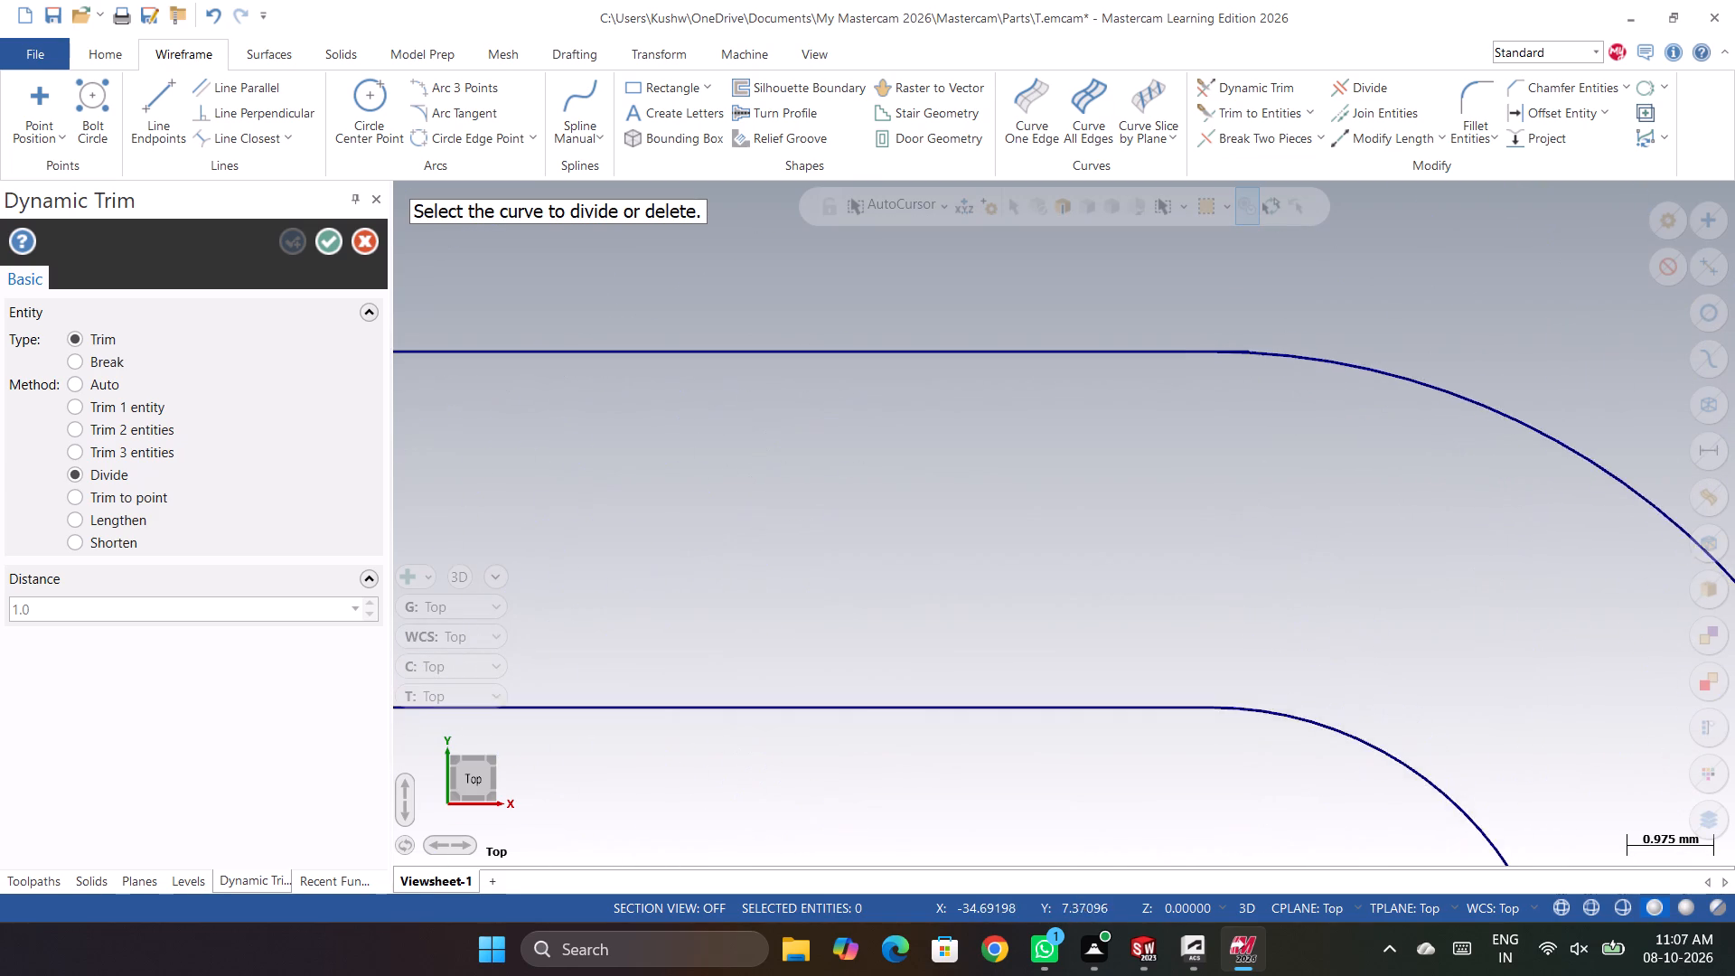
scroll(1240, 408, up, 20)
scroll(1240, 408, up, 13)
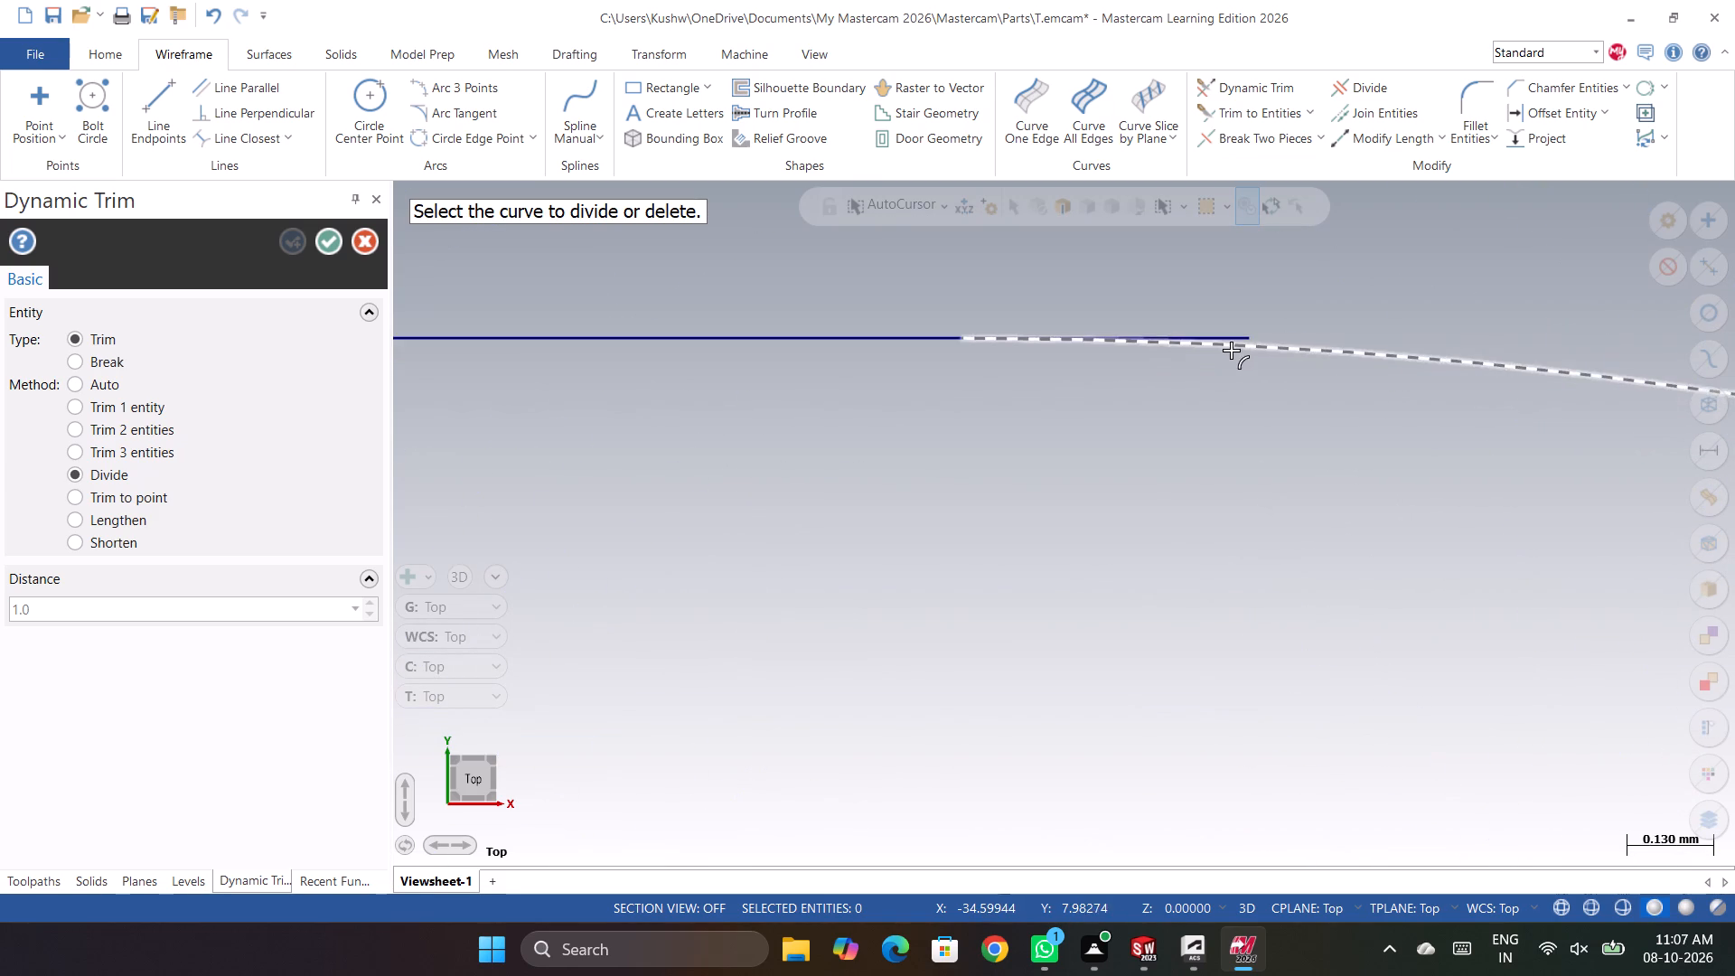
scroll(1231, 350, up, 17)
drag(1236, 314, 1260, 362)
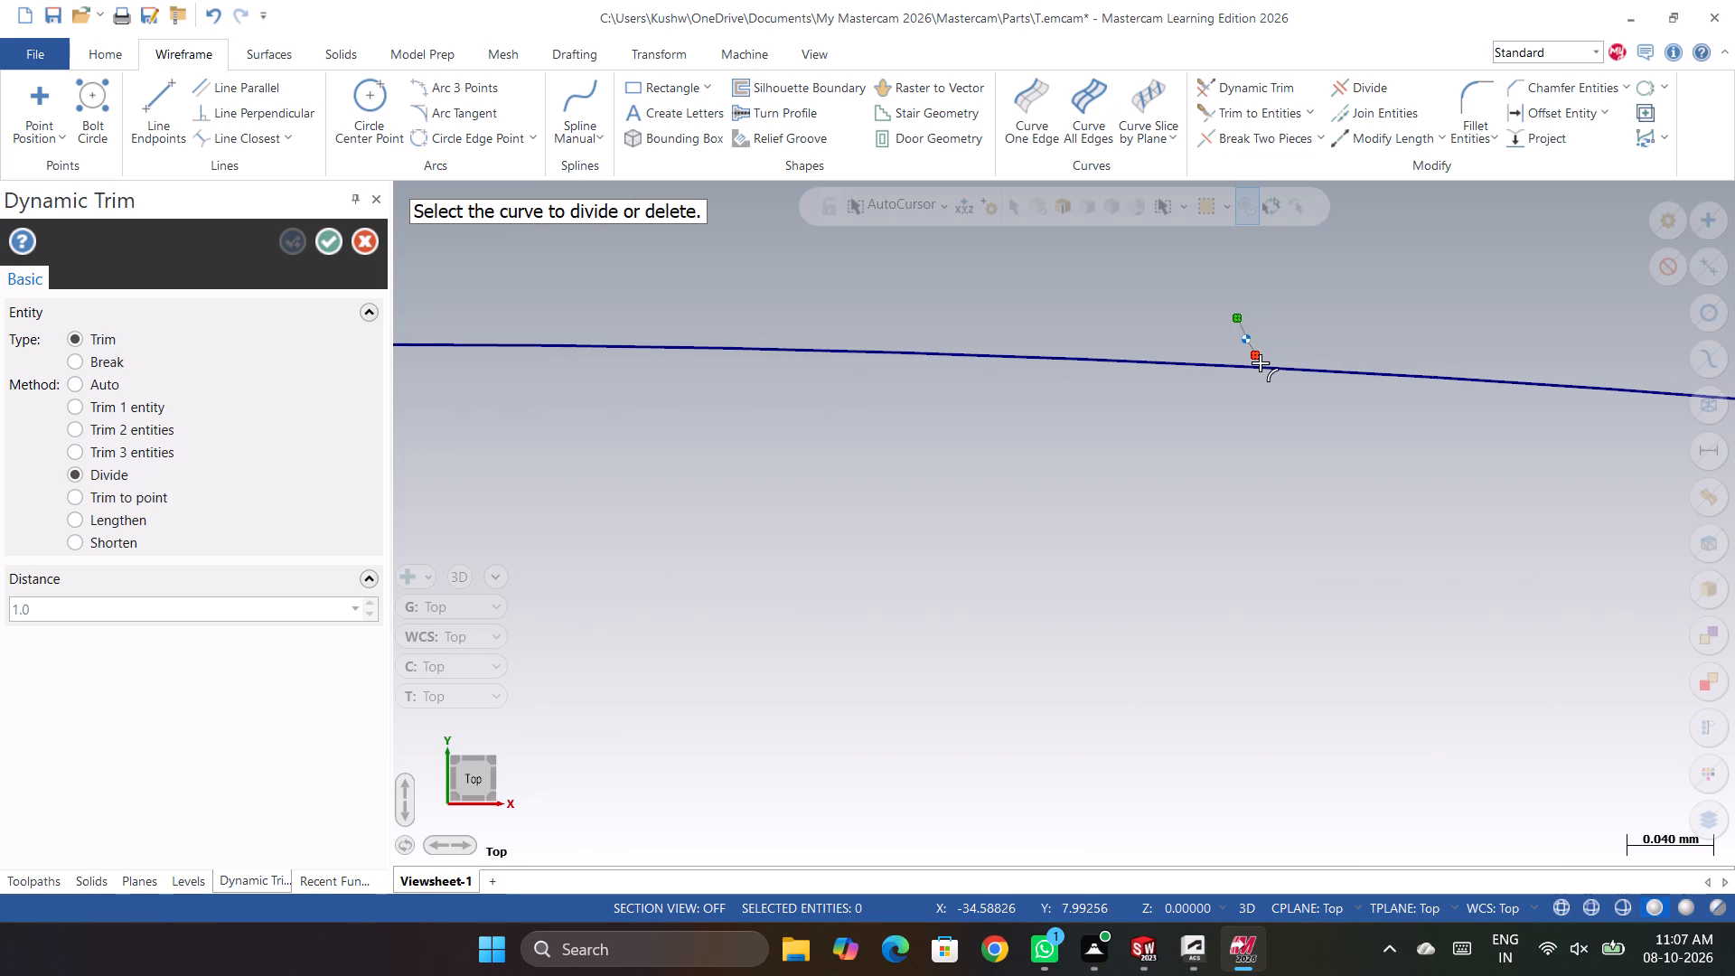
drag(1260, 362, 1242, 352)
key(ctrl+z)
Trim the overhanging end of the outer slot's lower line where it meets the right arc.
scroll(1084, 538, up, 6)
scroll(1167, 550, down, 20)
scroll(1167, 550, down, 5)
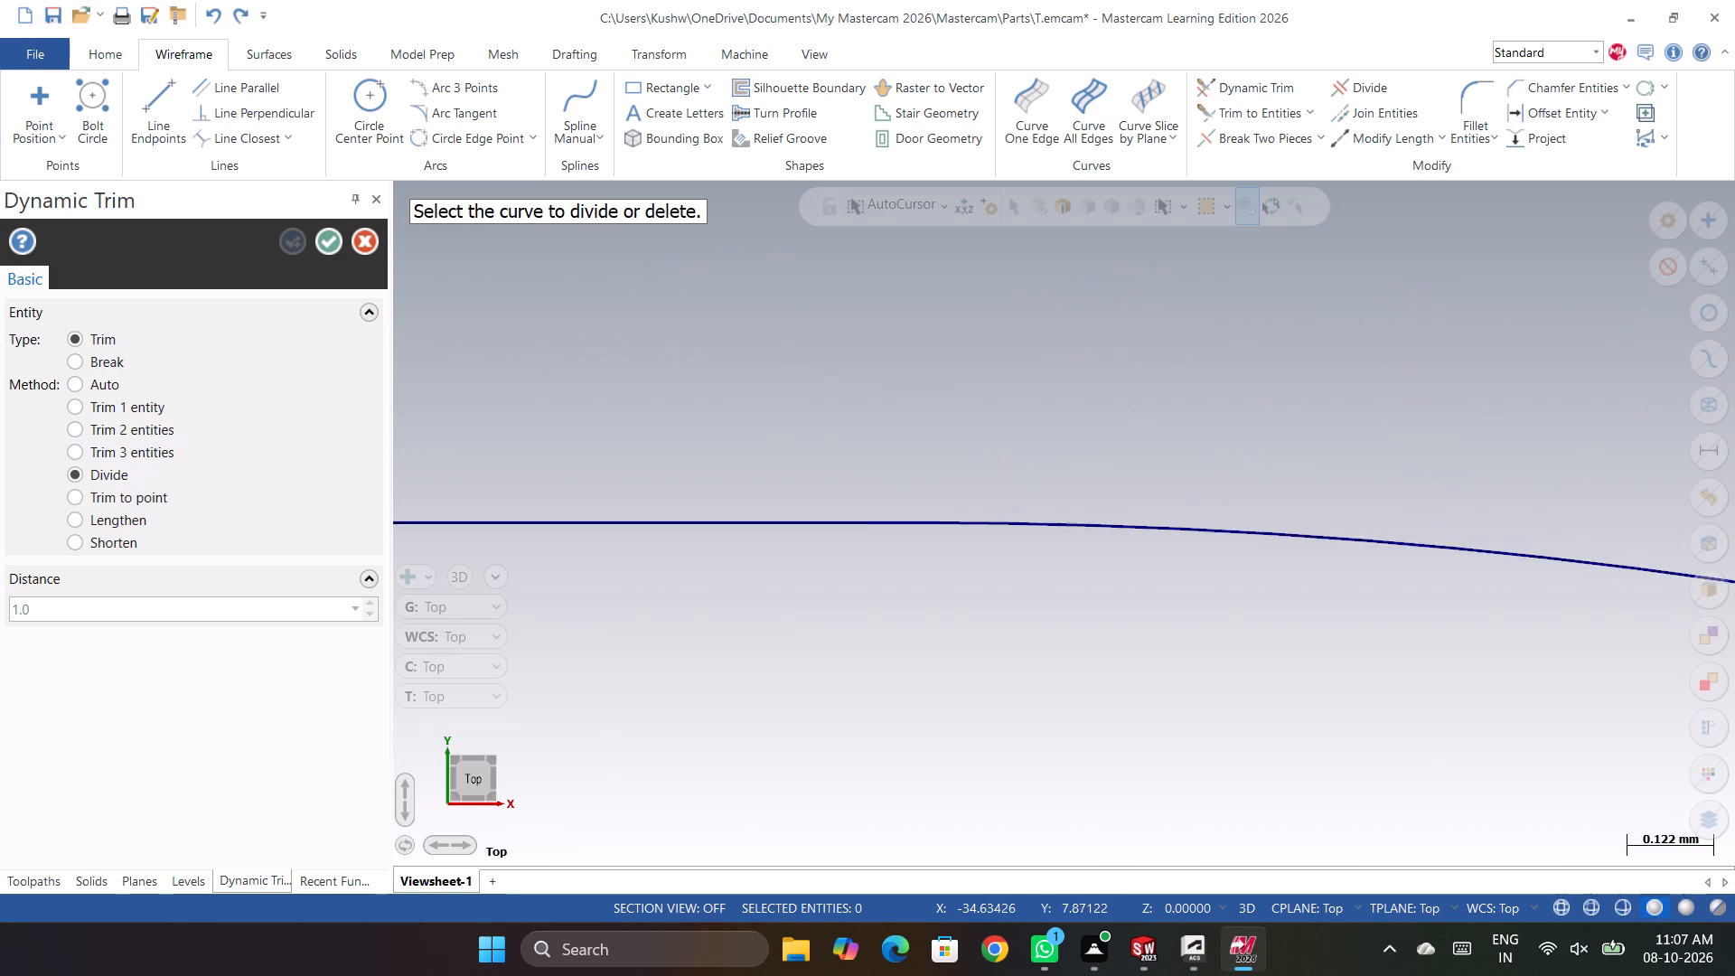
scroll(1176, 615, down, 20)
scroll(1176, 615, down, 20)
scroll(1176, 615, down, 10)
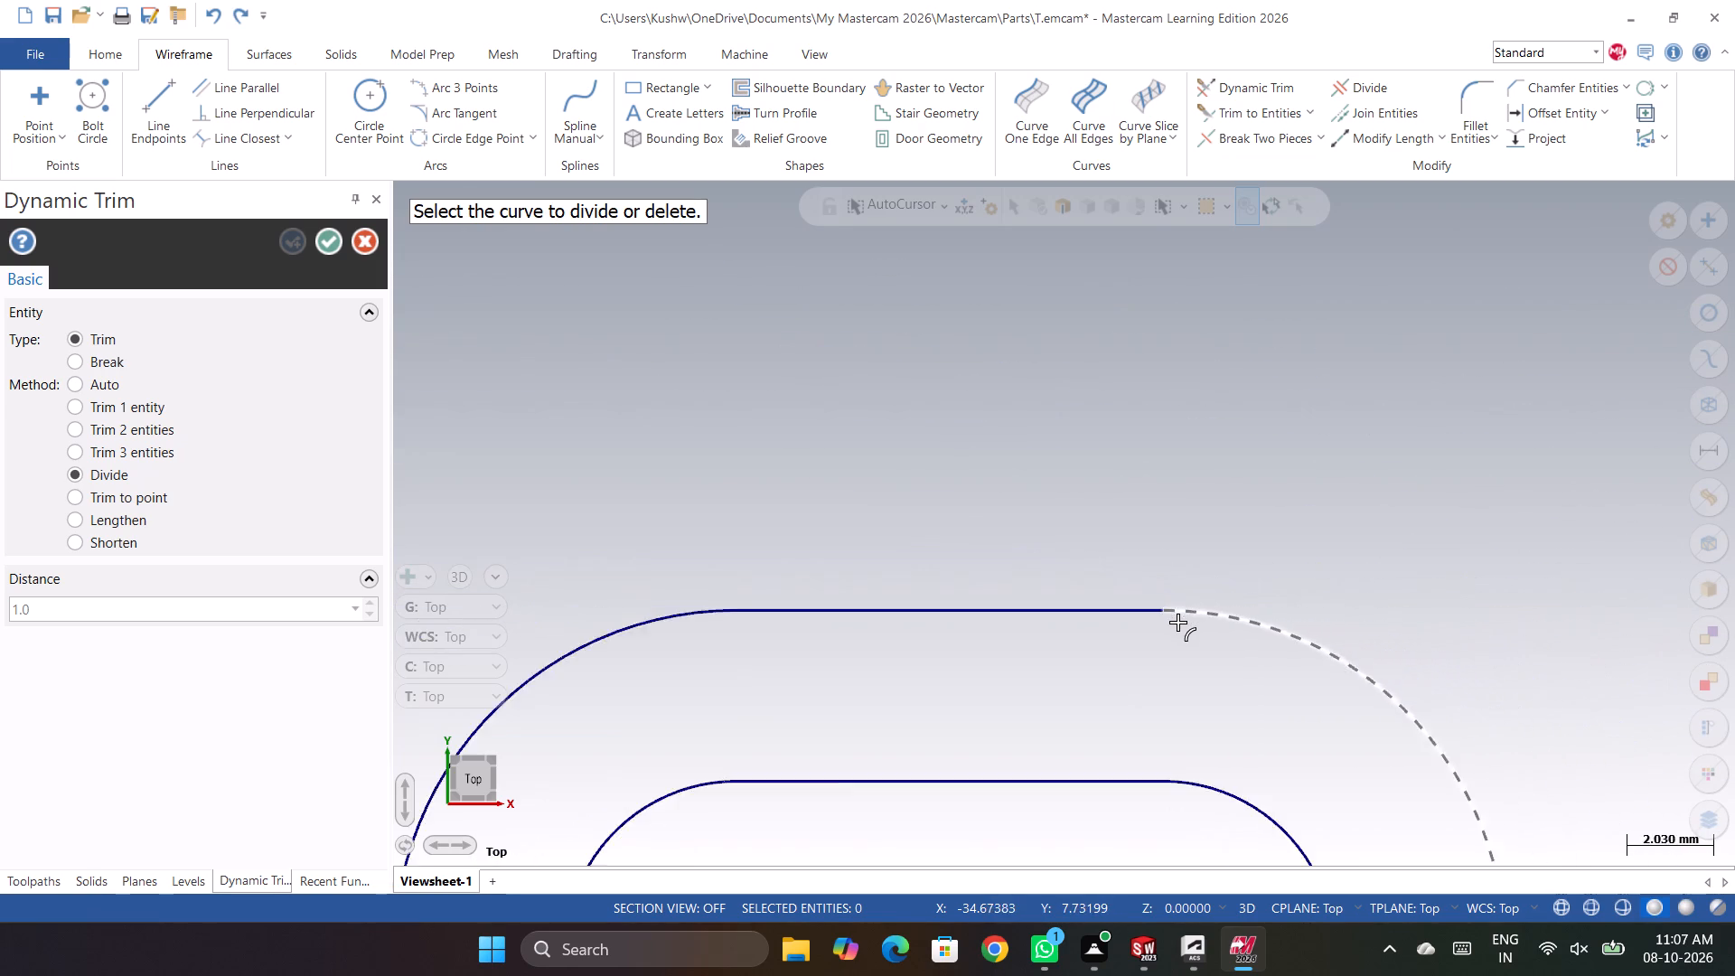
scroll(1177, 622, down, 4)
scroll(777, 627, up, 18)
scroll(909, 633, down, 6)
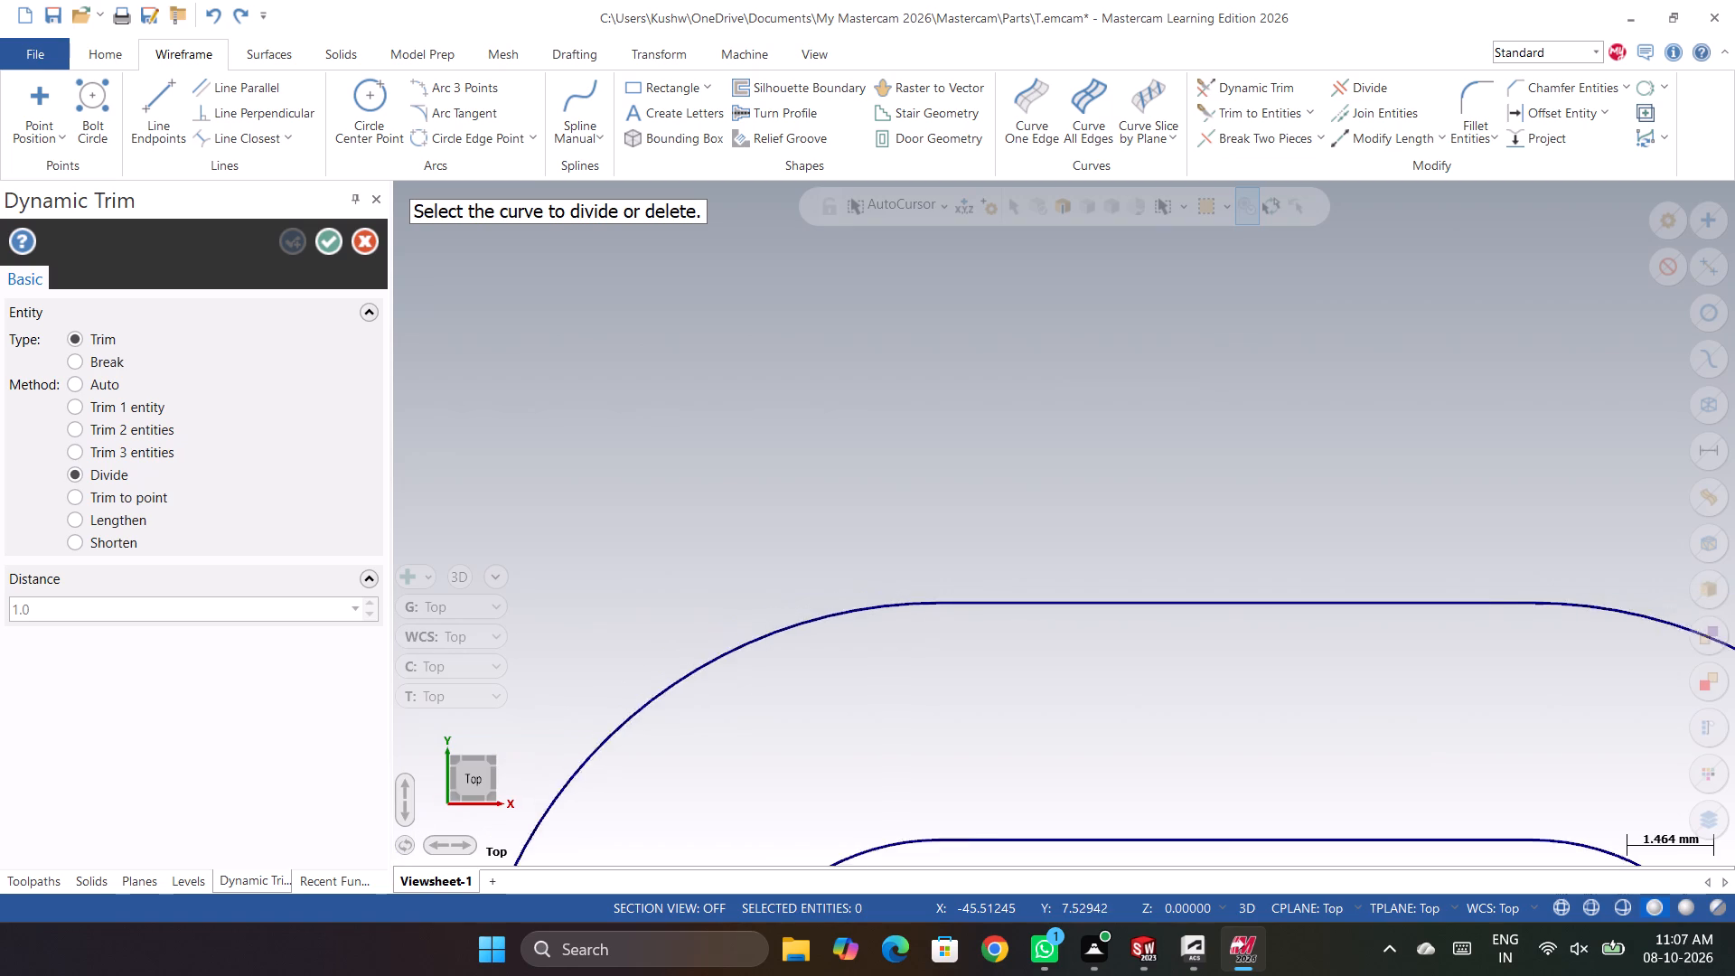
scroll(909, 631, down, 20)
scroll(909, 631, down, 10)
scroll(1130, 846, up, 12)
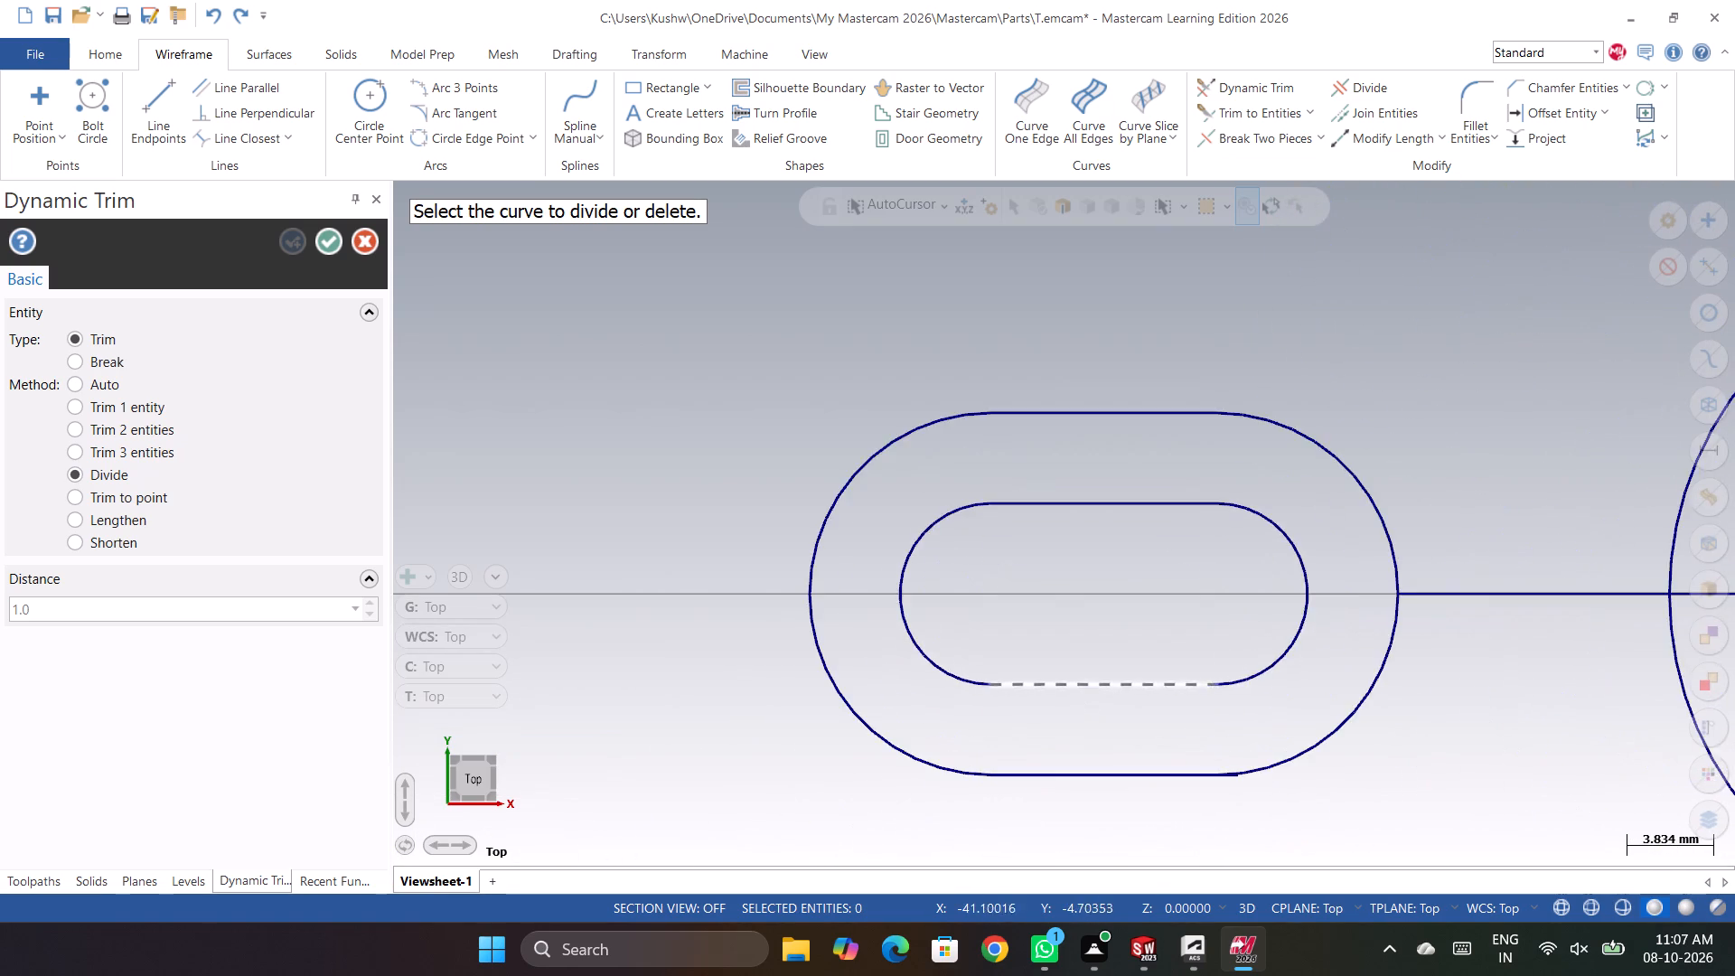
scroll(1177, 795, up, 6)
scroll(1205, 794, up, 20)
scroll(1205, 794, up, 1)
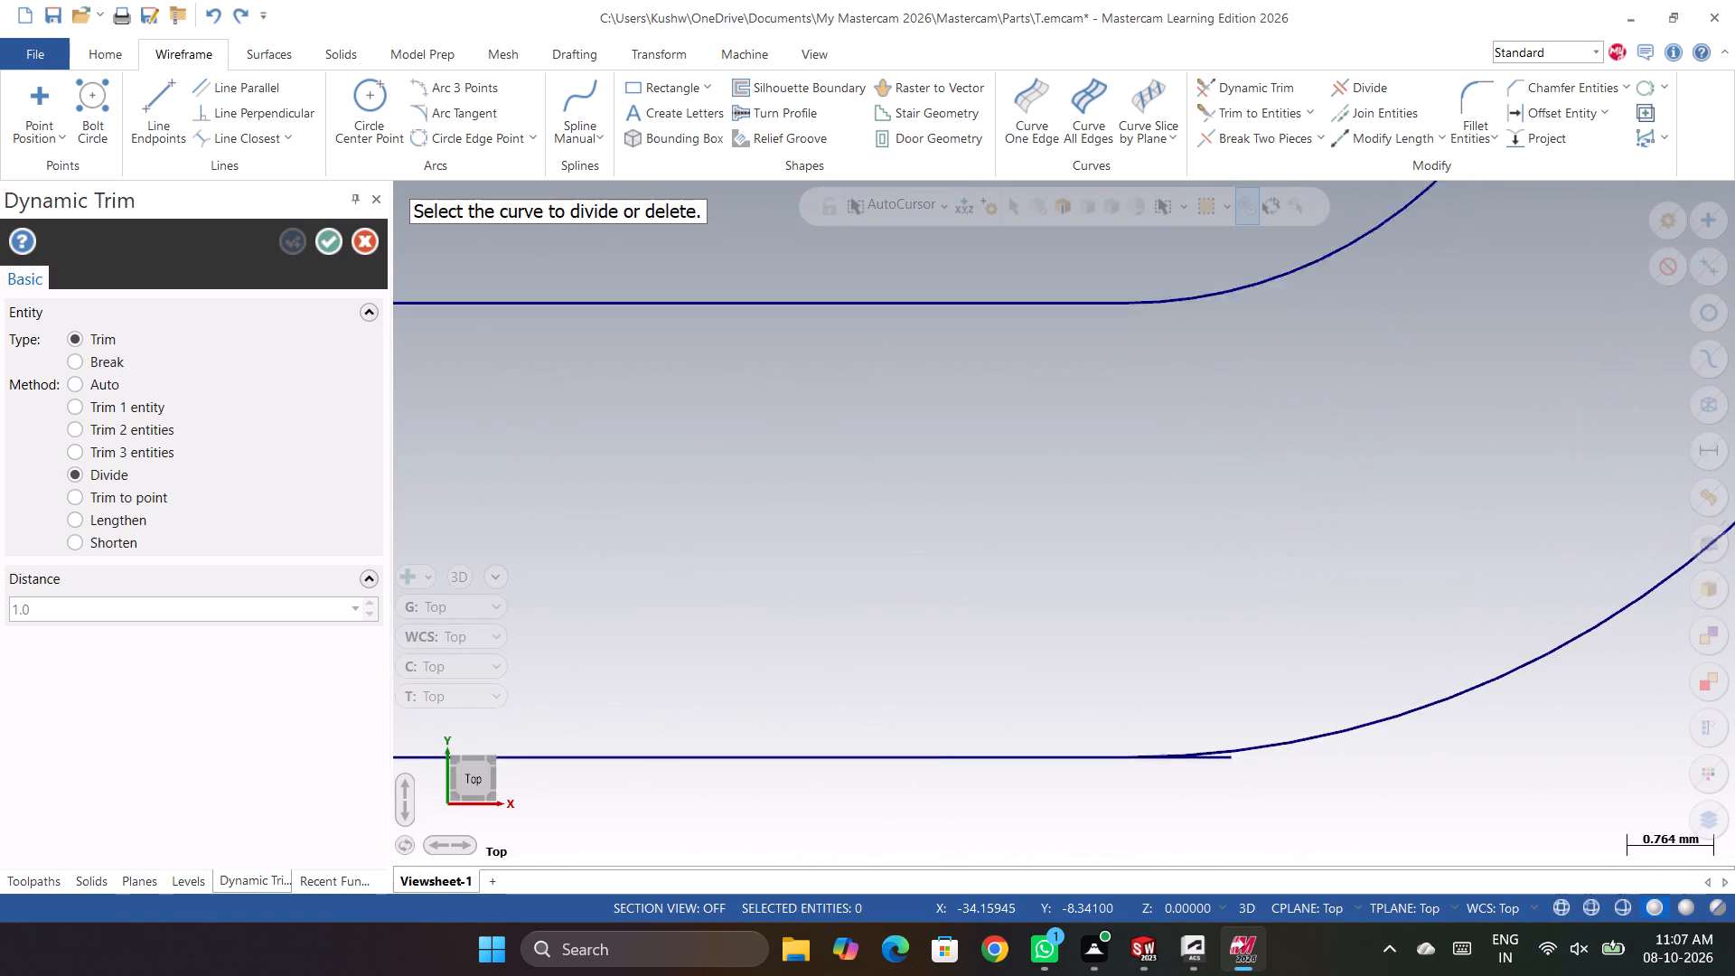
scroll(1222, 796, up, 20)
scroll(1222, 796, up, 15)
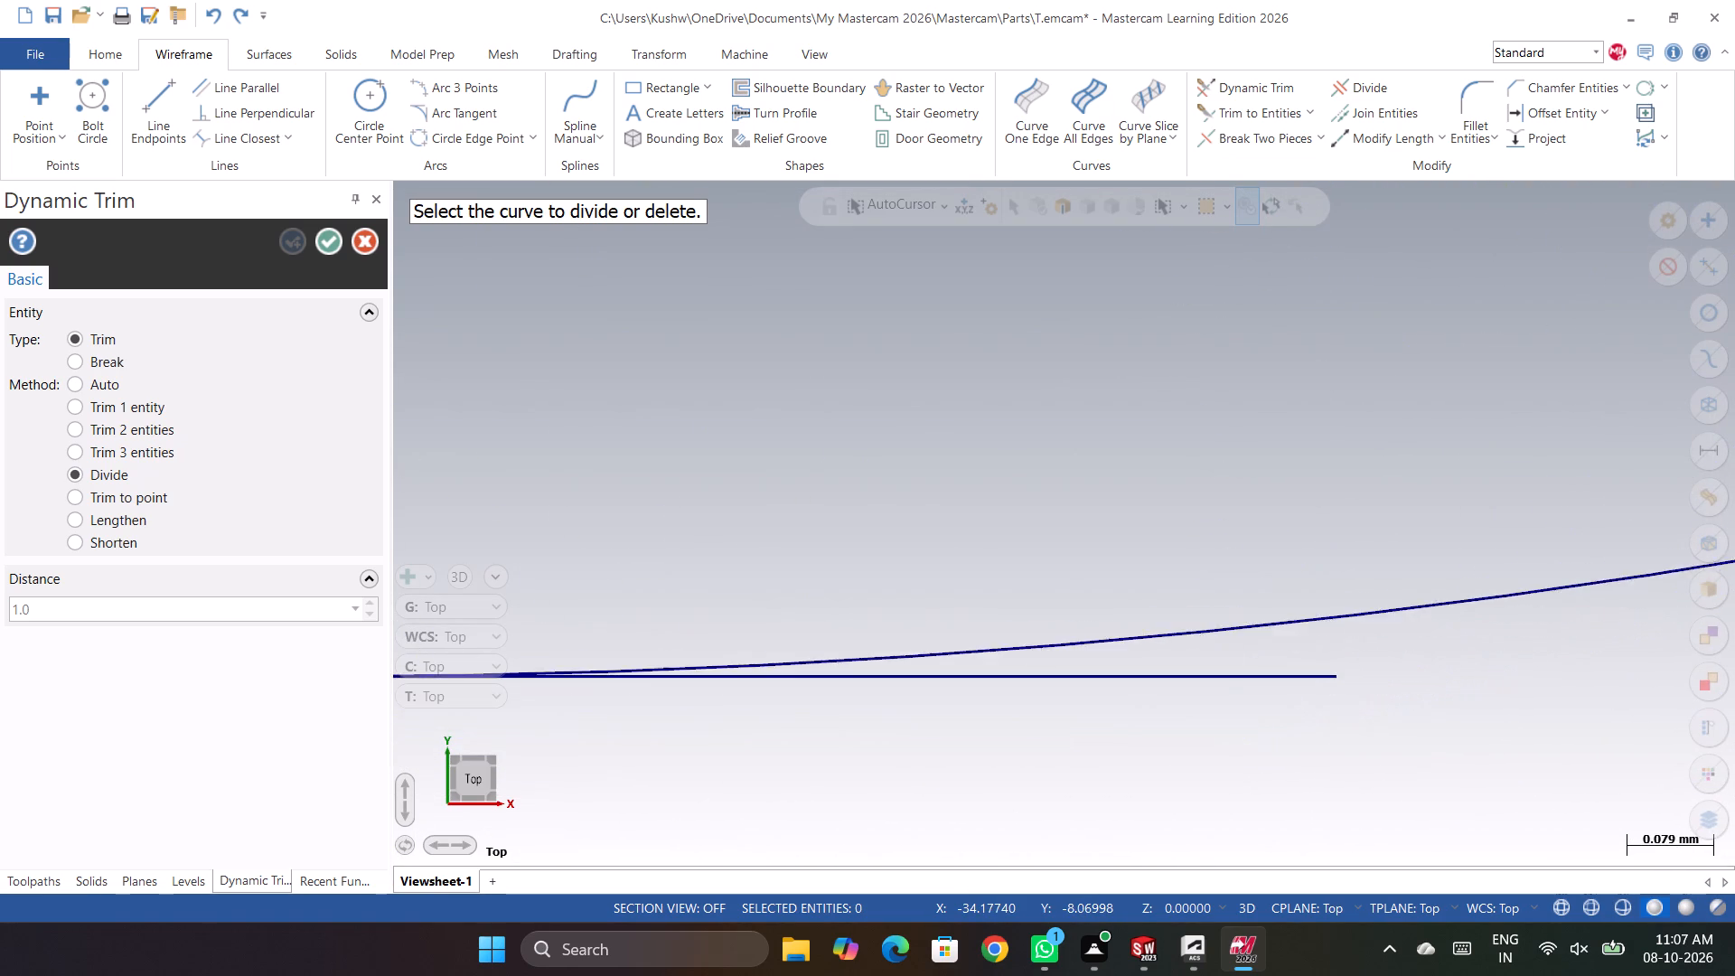
scroll(1222, 754, up, 3)
drag(1301, 610, 1300, 653)
scroll(1244, 708, down, 4)
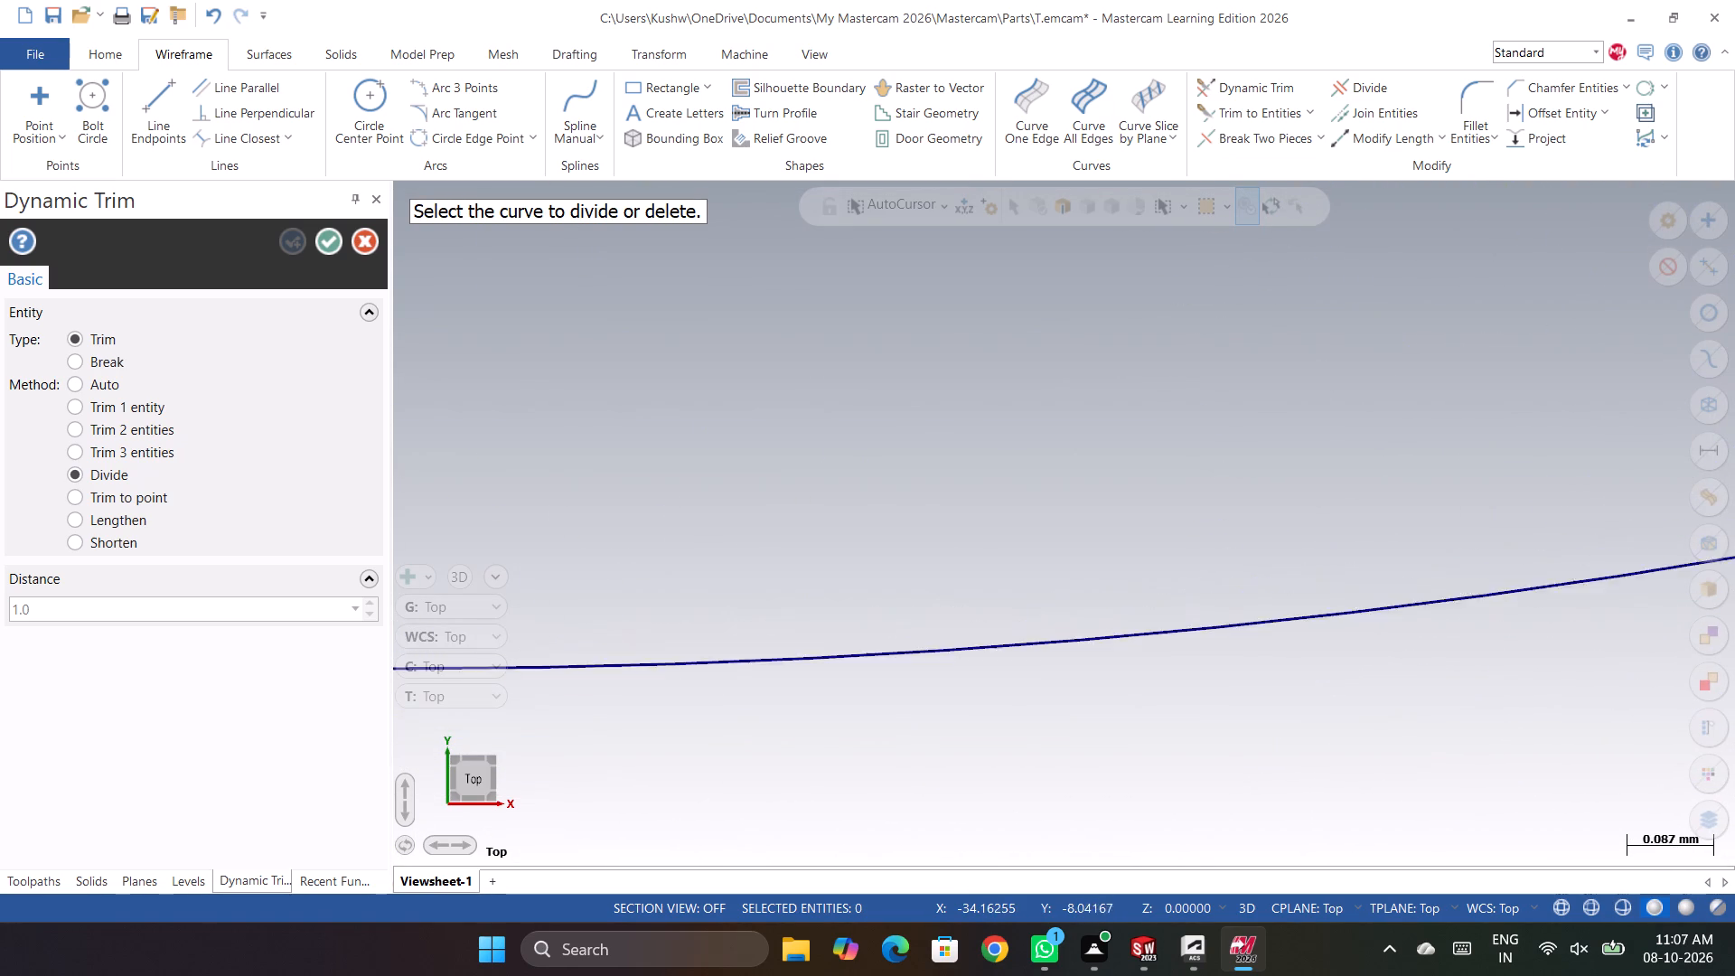
Examine the line-to-arc joints along the lower edge of the outer slot, and leave Dynamic Trim.
scroll(1244, 710, down, 20)
scroll(1244, 710, down, 16)
scroll(1299, 677, down, 6)
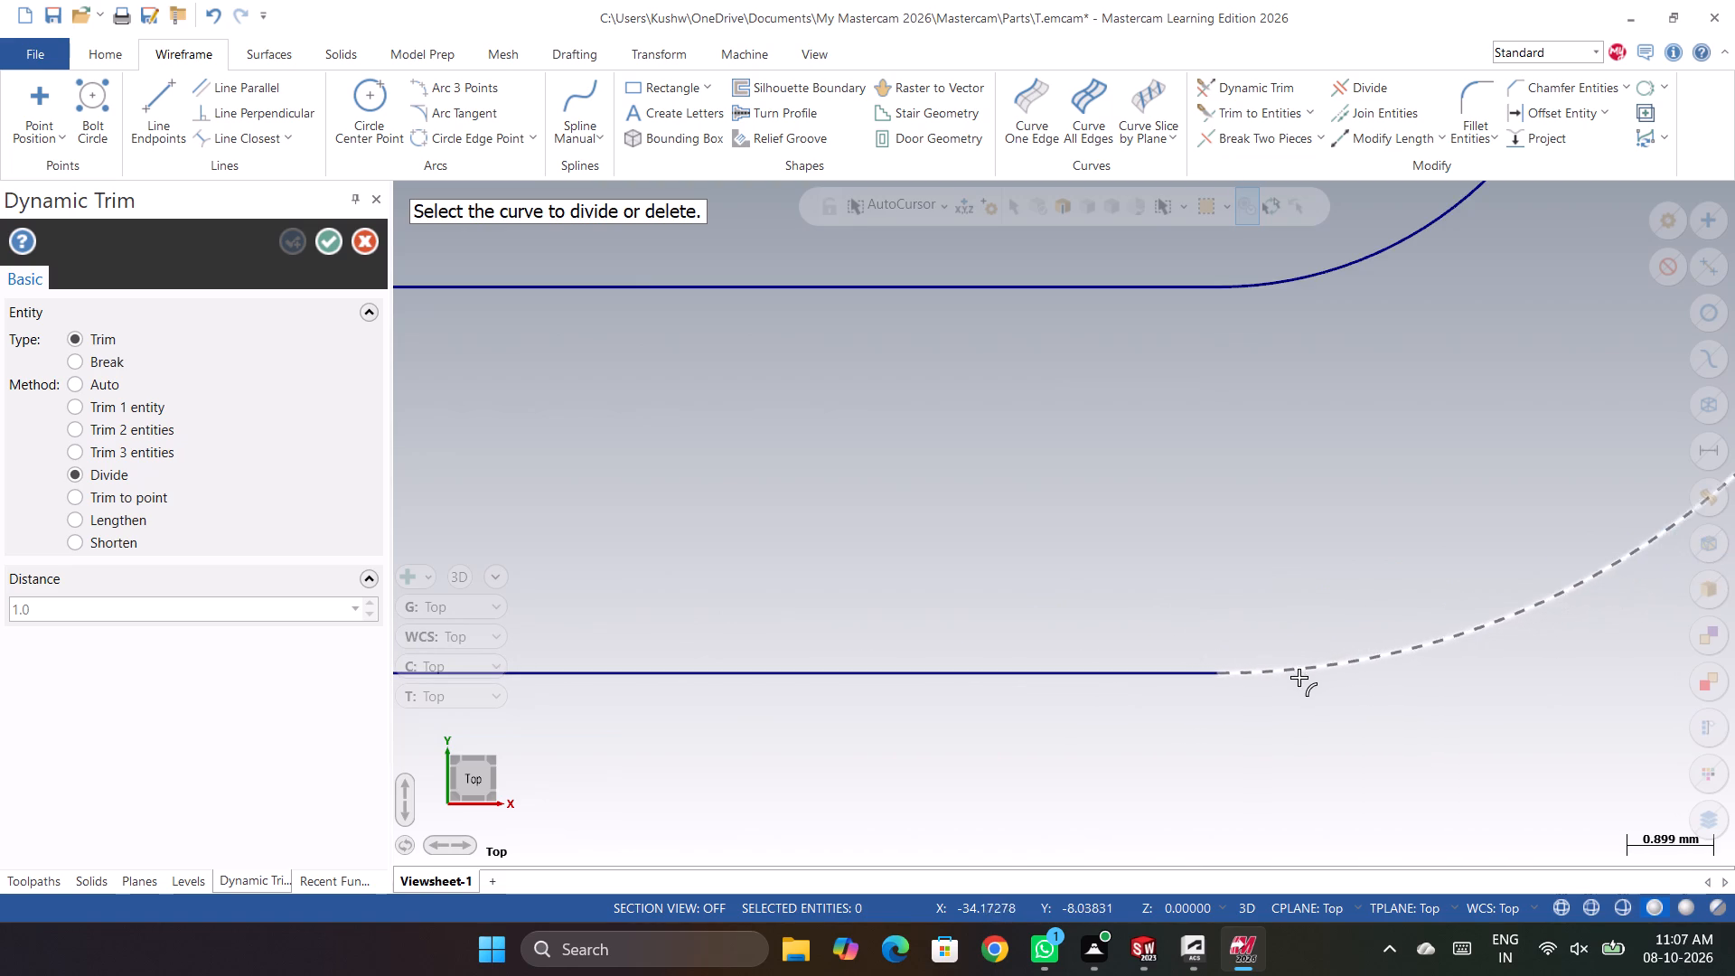
scroll(1235, 687, down, 13)
scroll(1171, 668, up, 4)
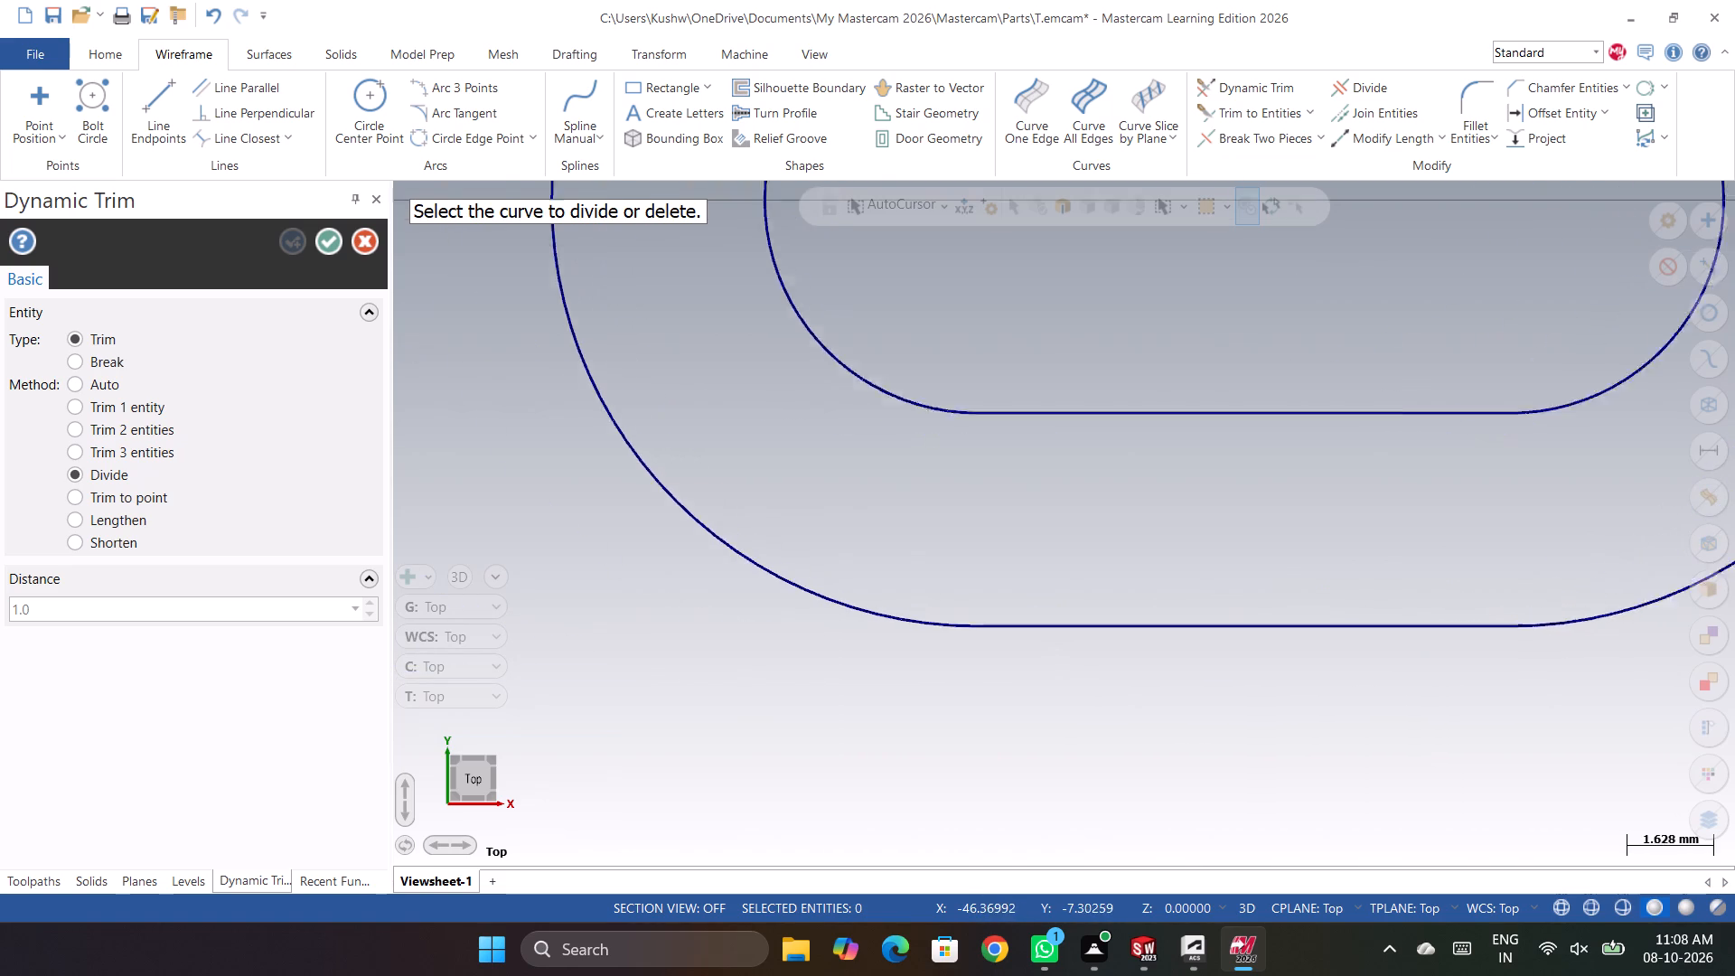
scroll(905, 589, up, 1)
scroll(961, 662, up, 5)
scroll(741, 717, up, 2)
scroll(726, 738, down, 20)
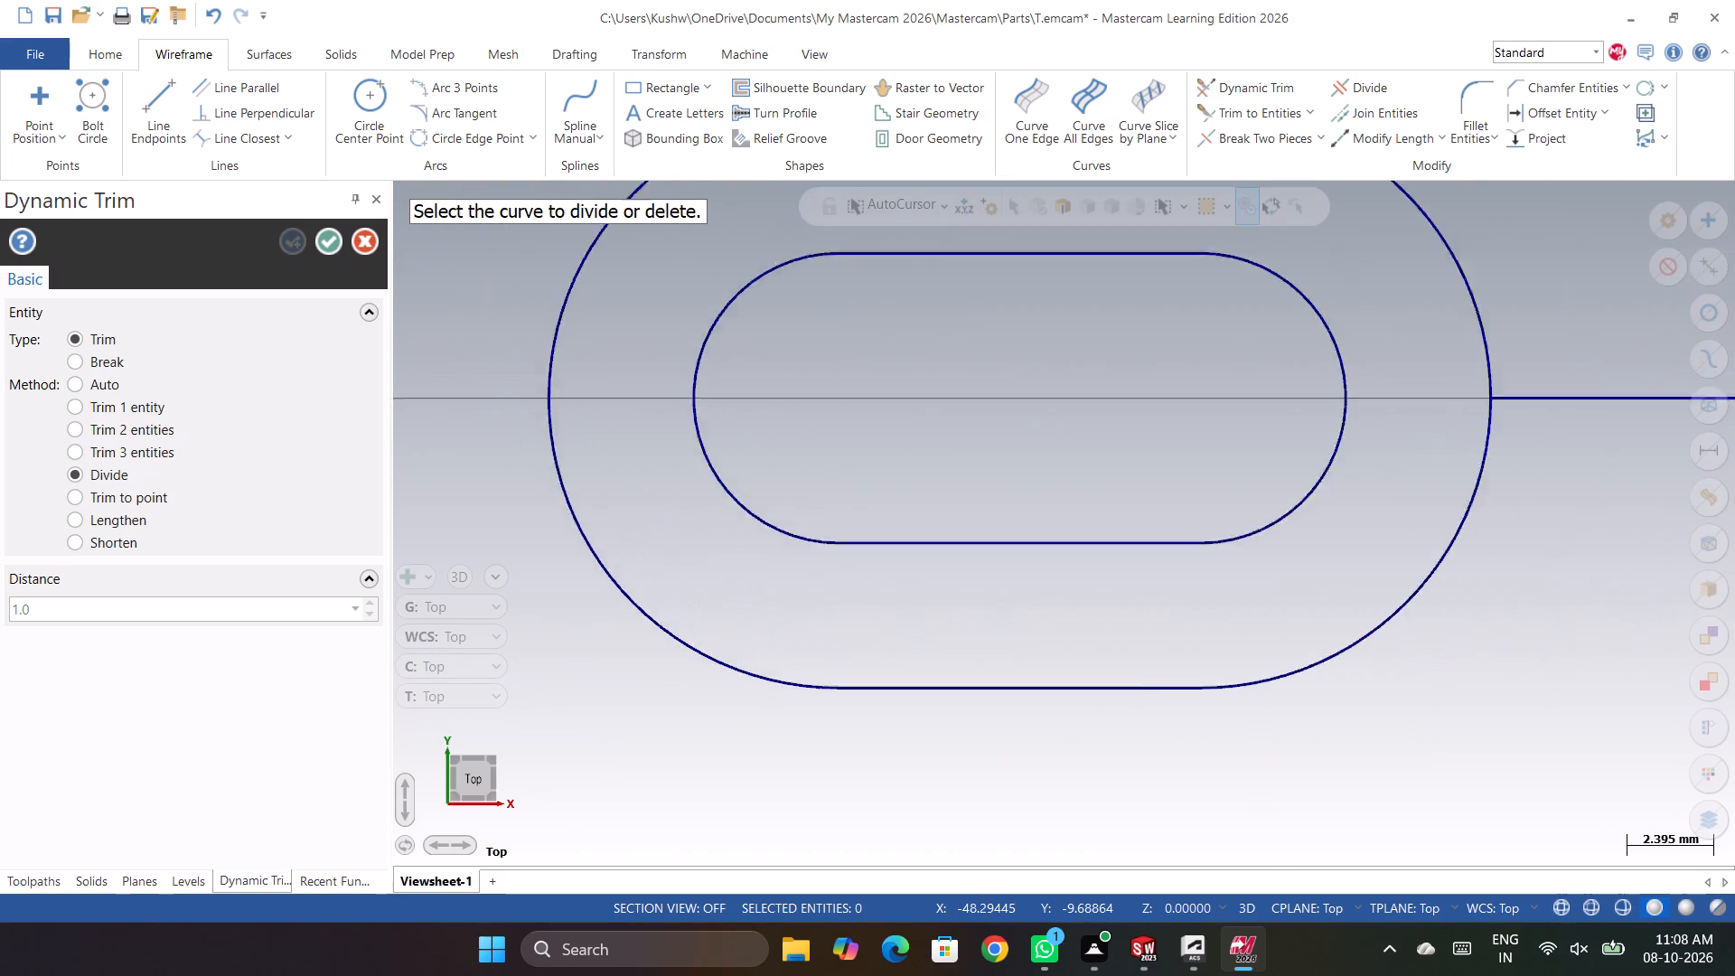
scroll(719, 749, down, 8)
key(Escape)
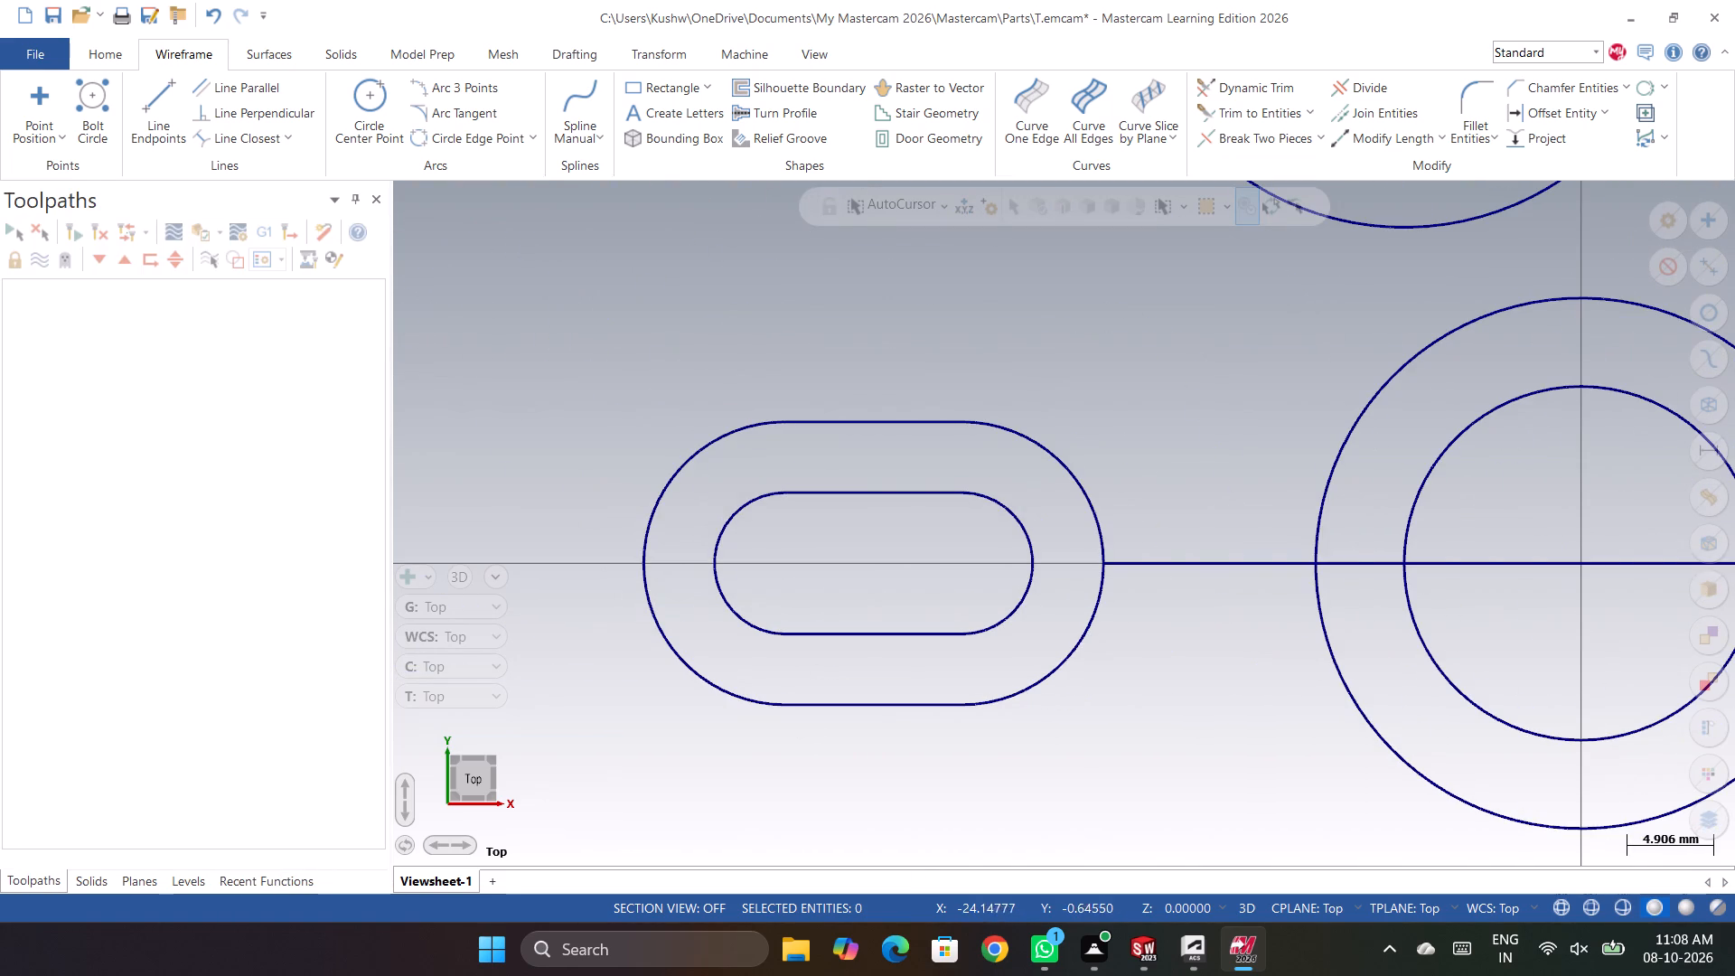
Delete the remaining horizontal centre line running from the outer slot to the central circles.
click(1155, 566)
key(Delete)
Create a 24 mm radius tangent arc joining the outer slot's upper line to the left side of the upper outer circle.
scroll(1135, 662, up, 4)
scroll(1124, 665, down, 5)
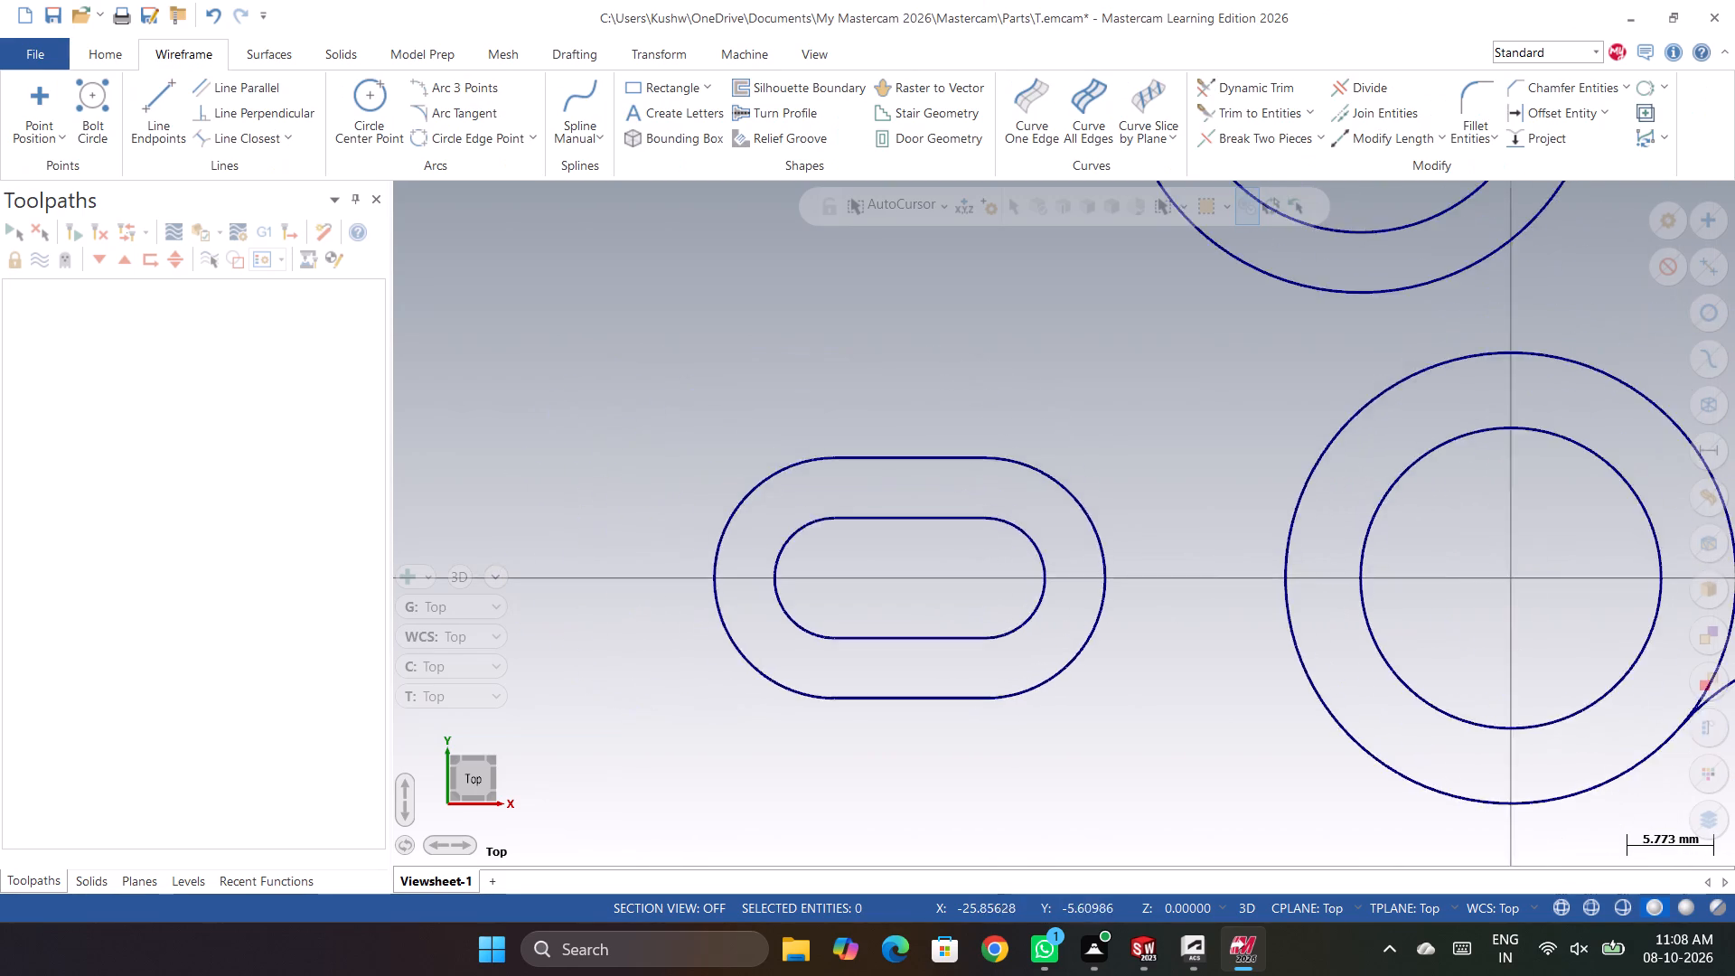
scroll(1120, 662, down, 15)
scroll(954, 677, down, 4)
scroll(1430, 724, up, 4)
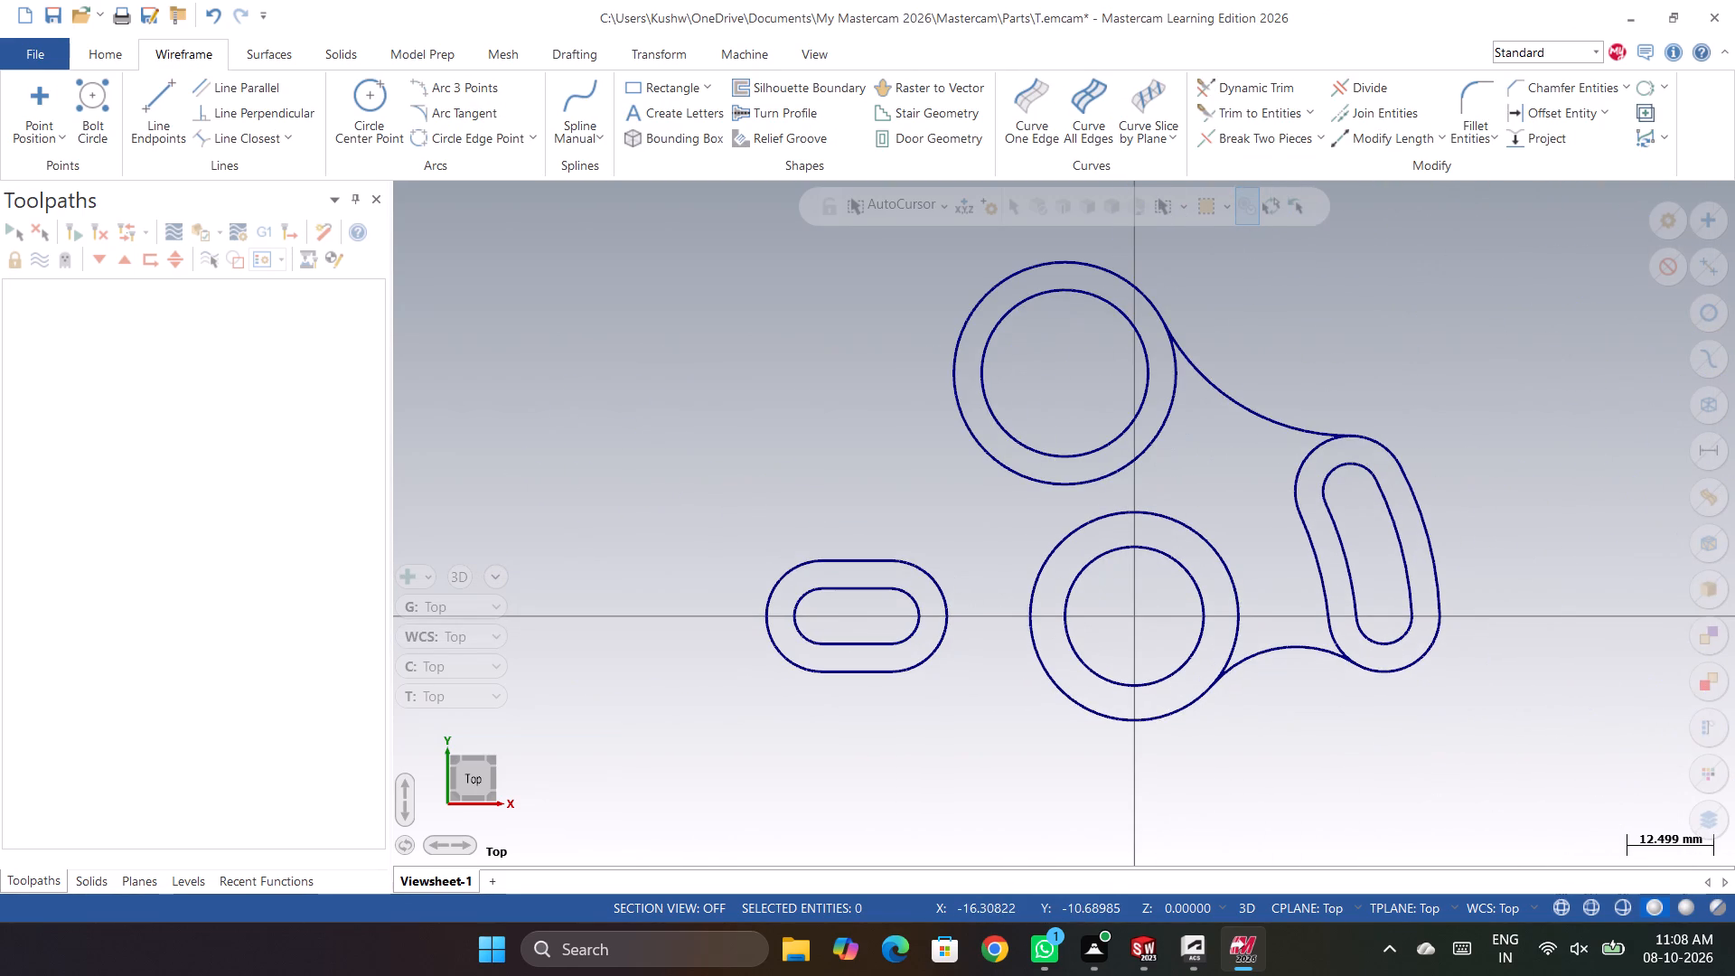
click(455, 108)
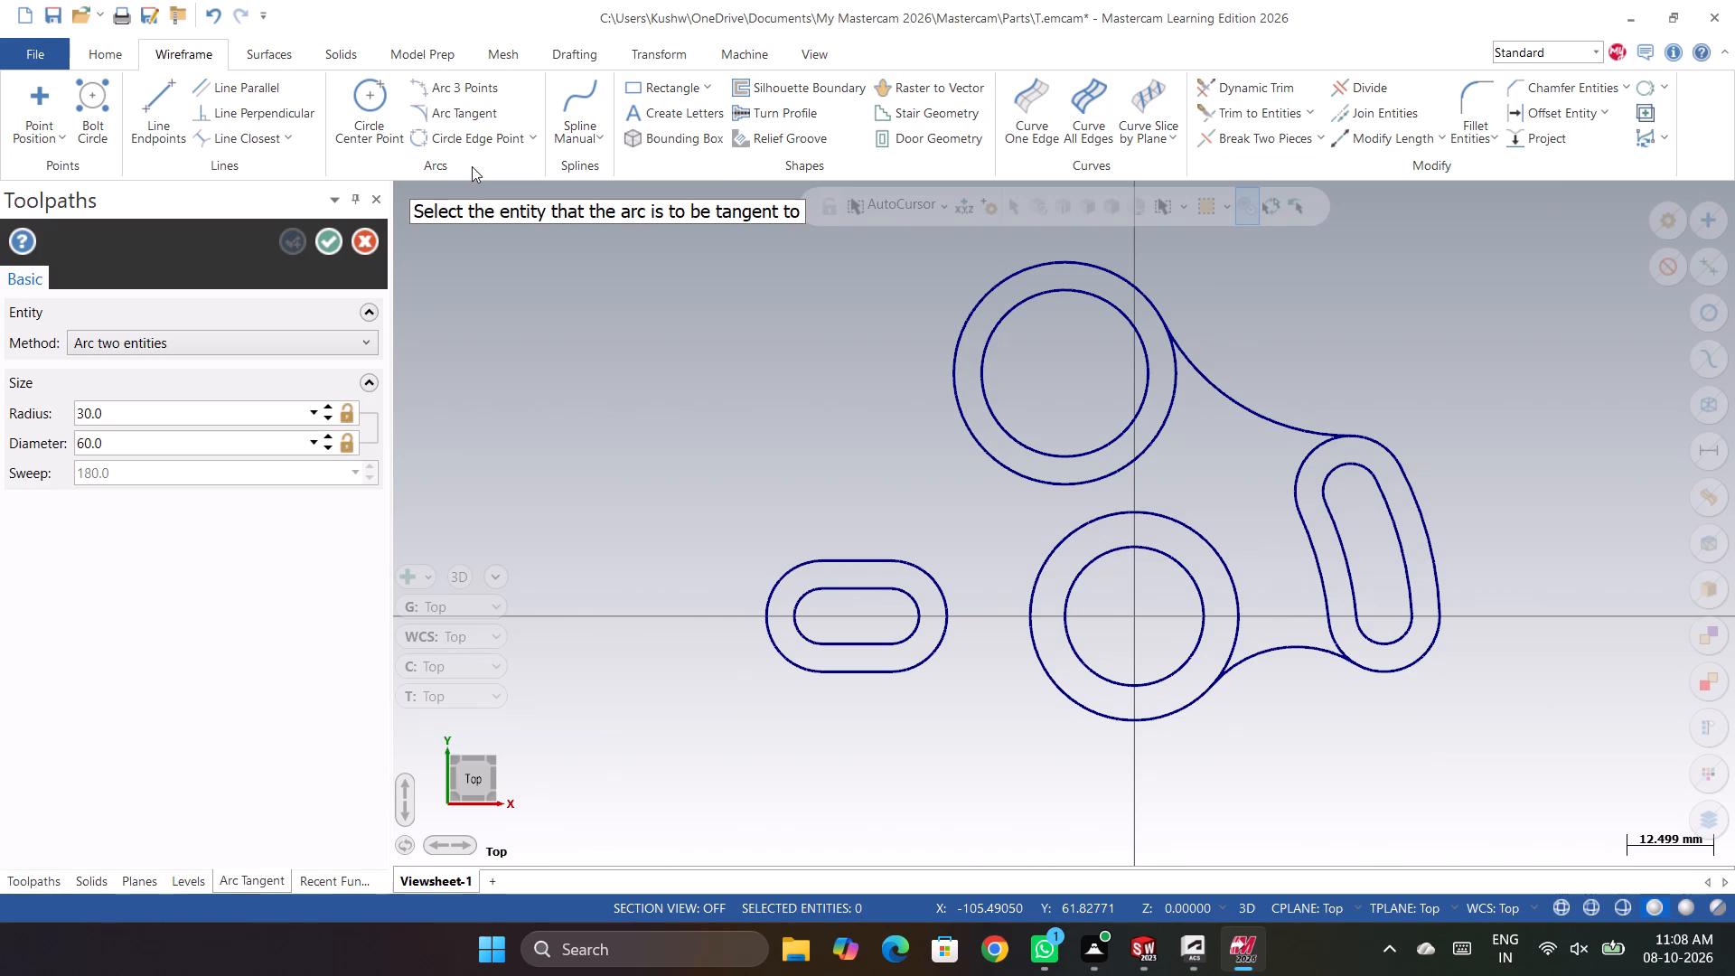
click(183, 423)
key(1)
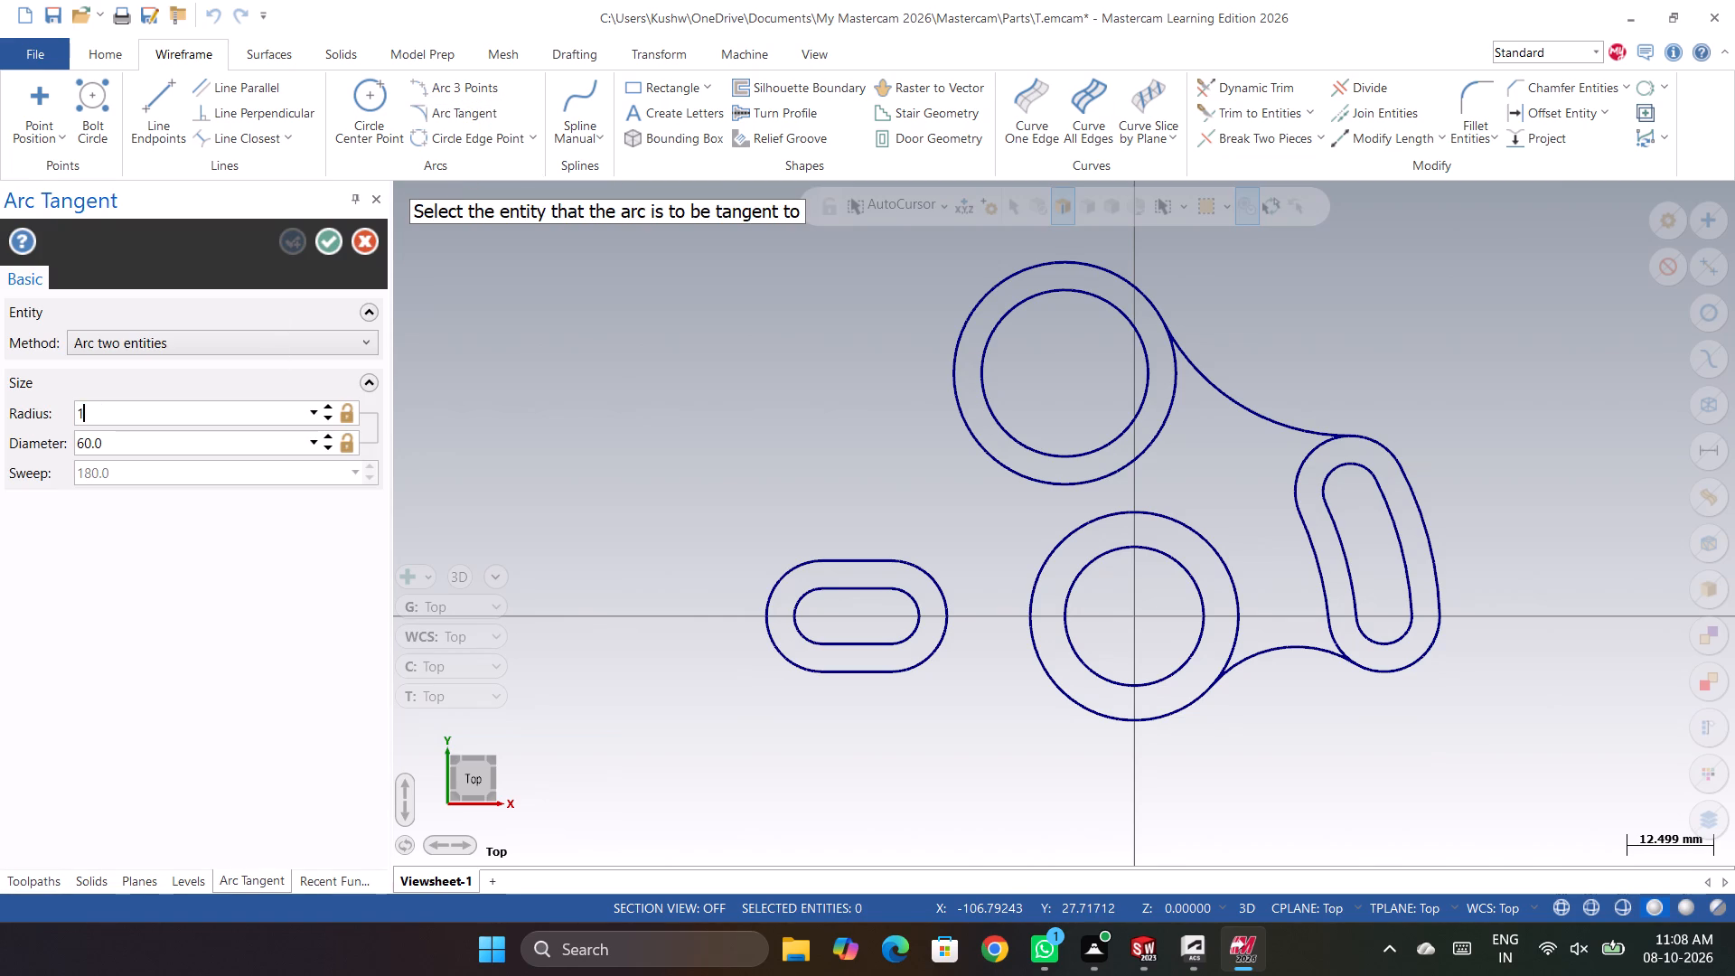
key(BackSpace)
text(24)
key(Return)
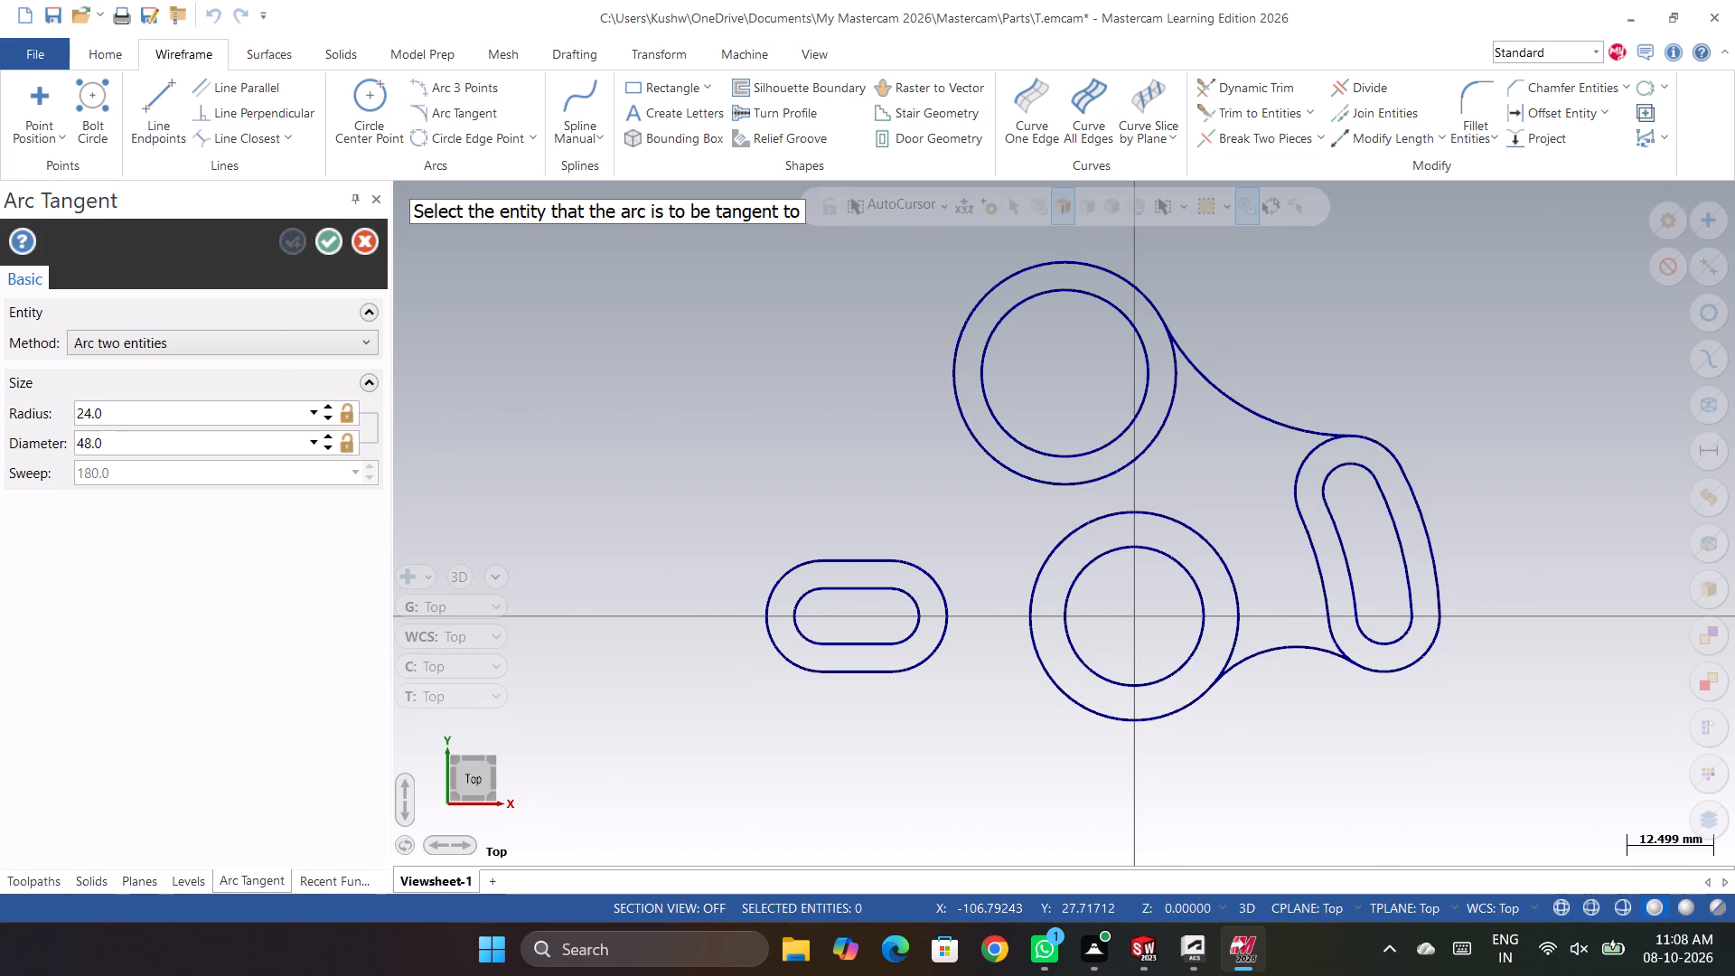
click(858, 561)
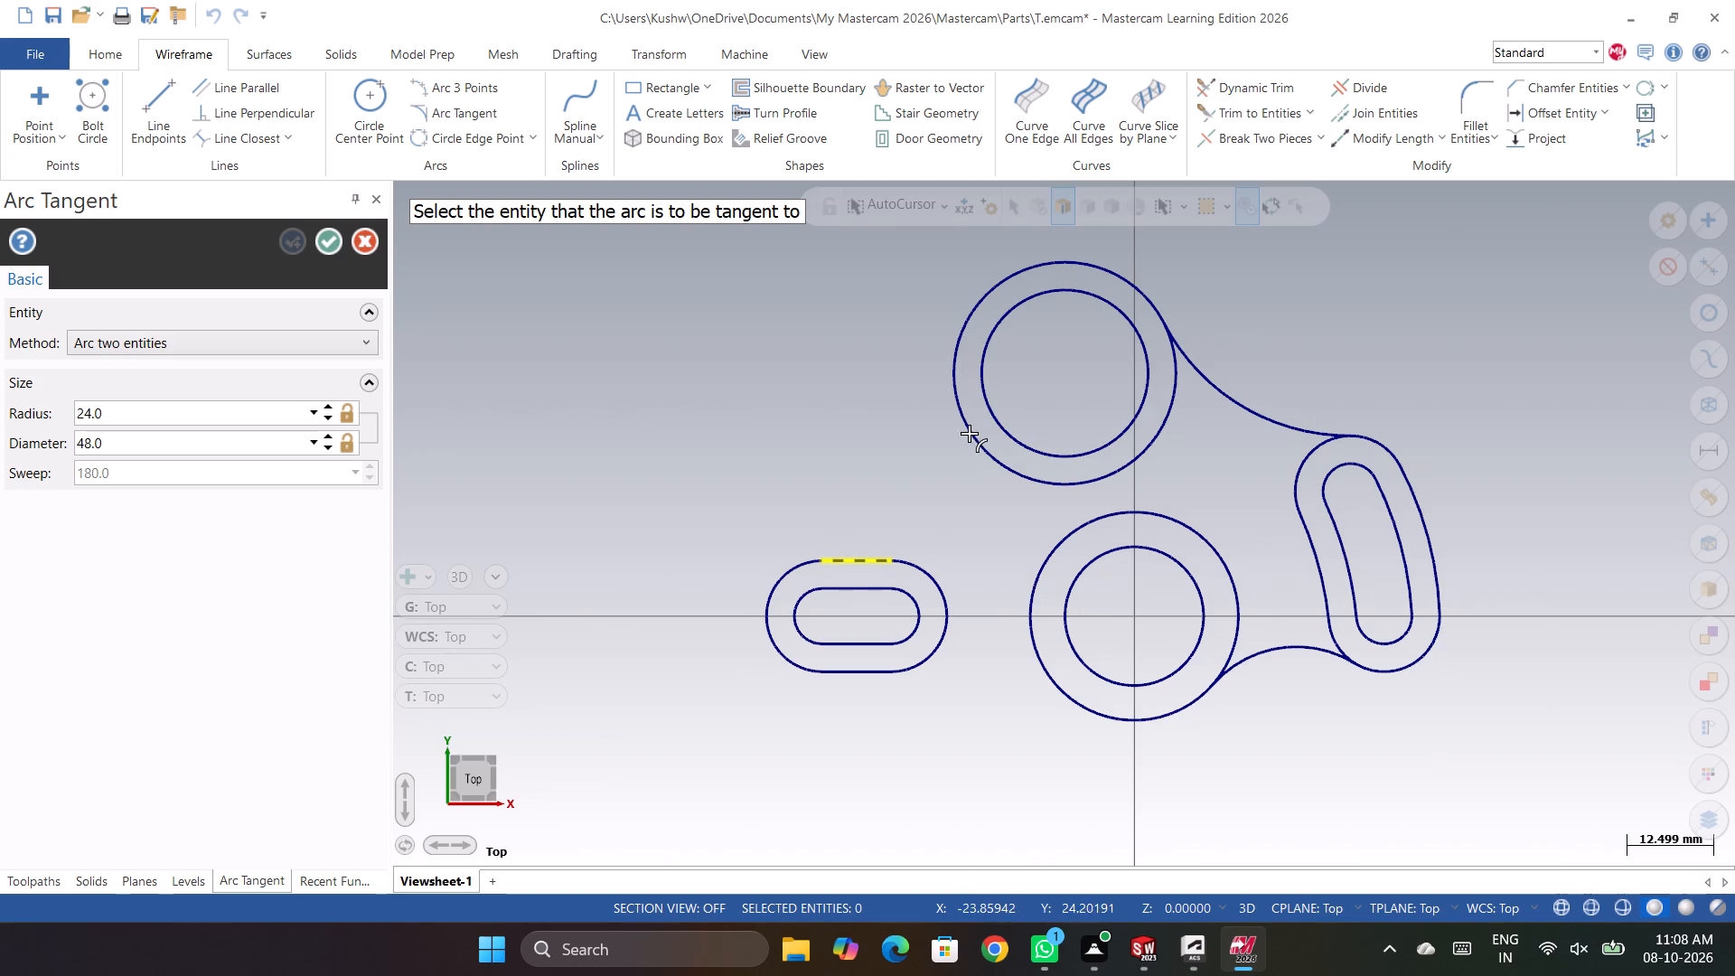
click(967, 431)
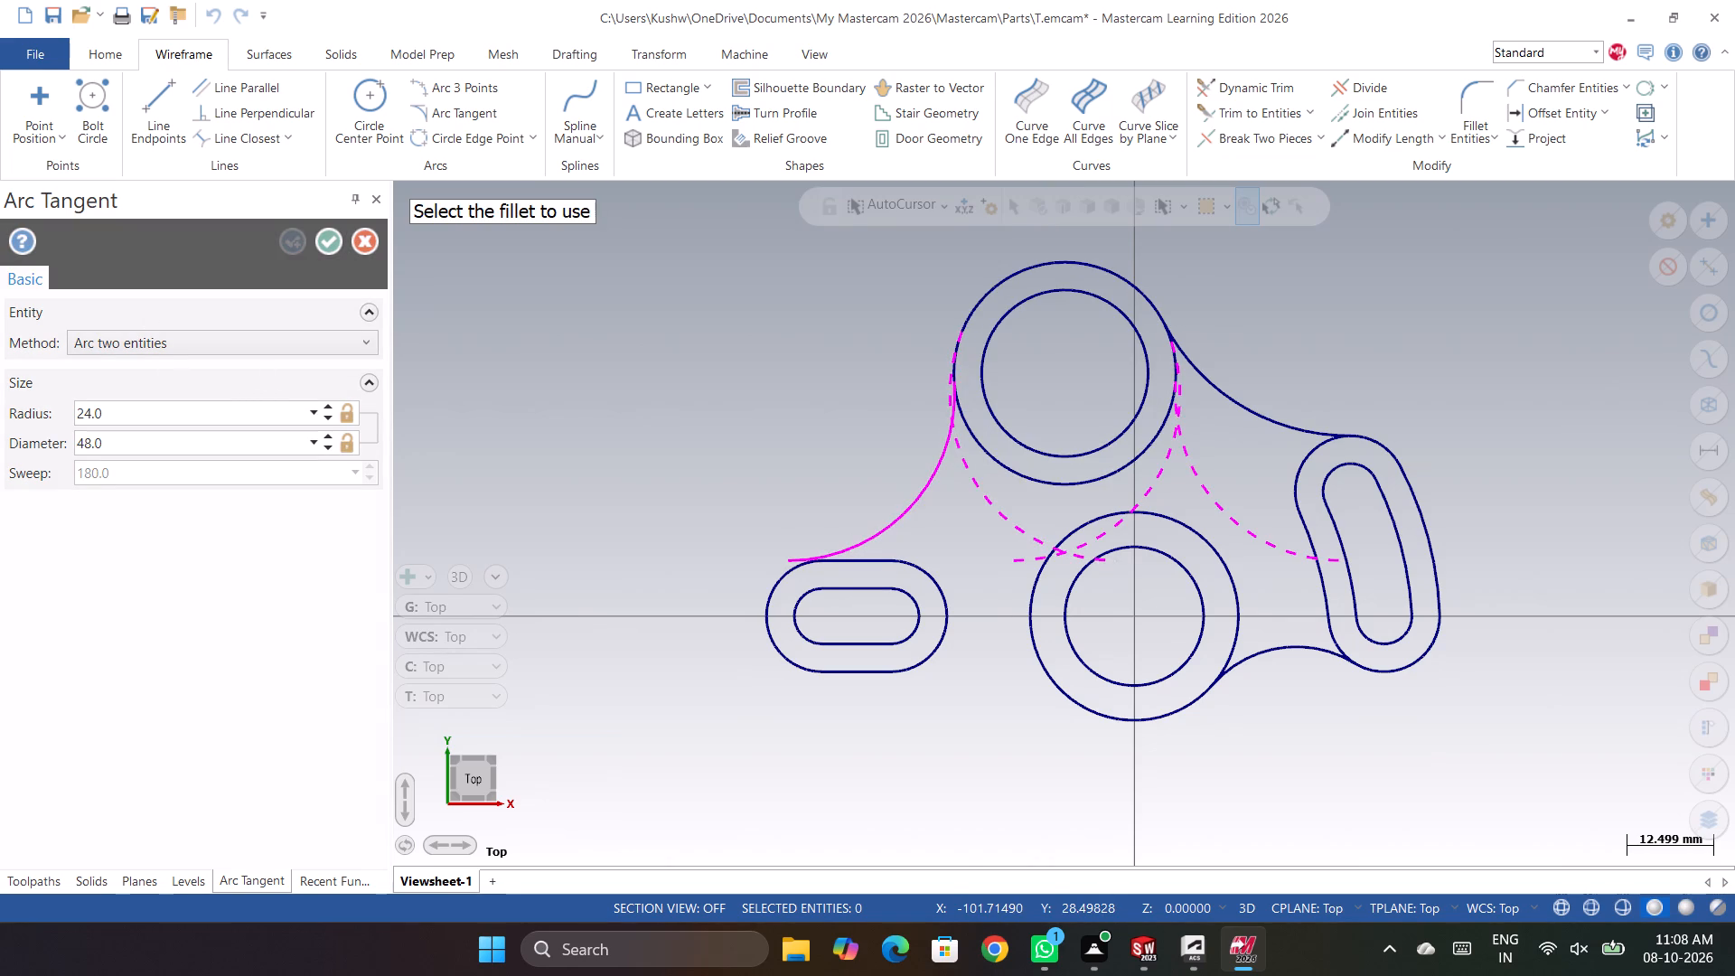
click(329, 242)
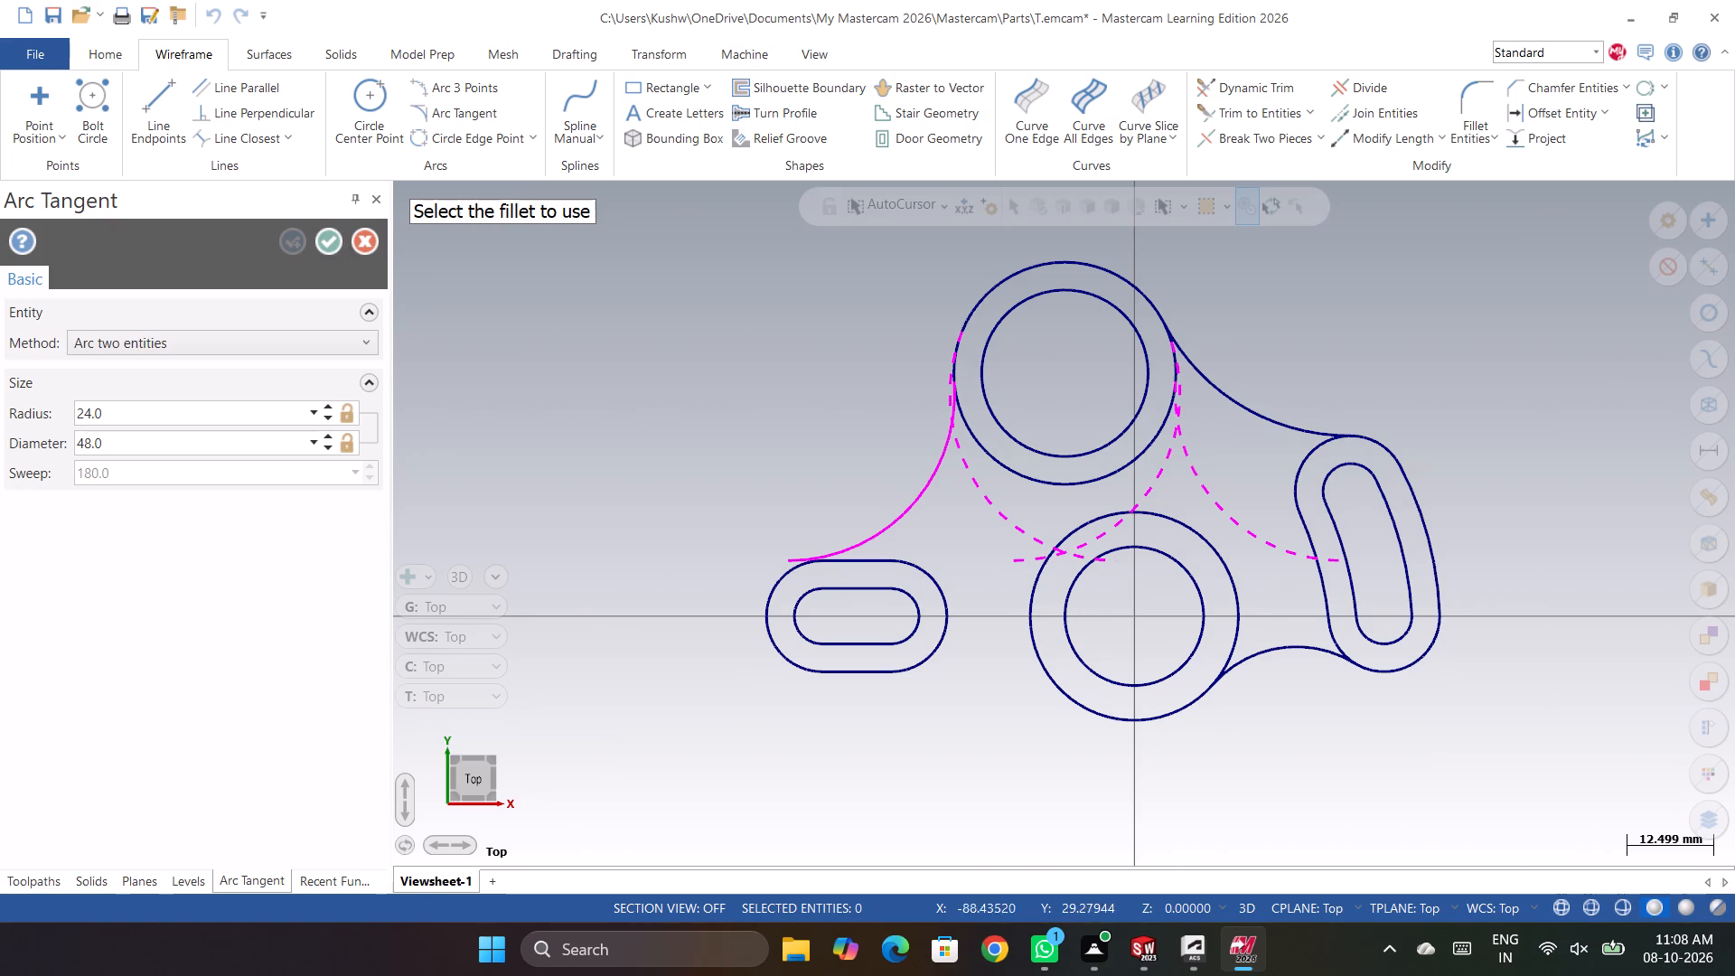
click(864, 537)
click(322, 241)
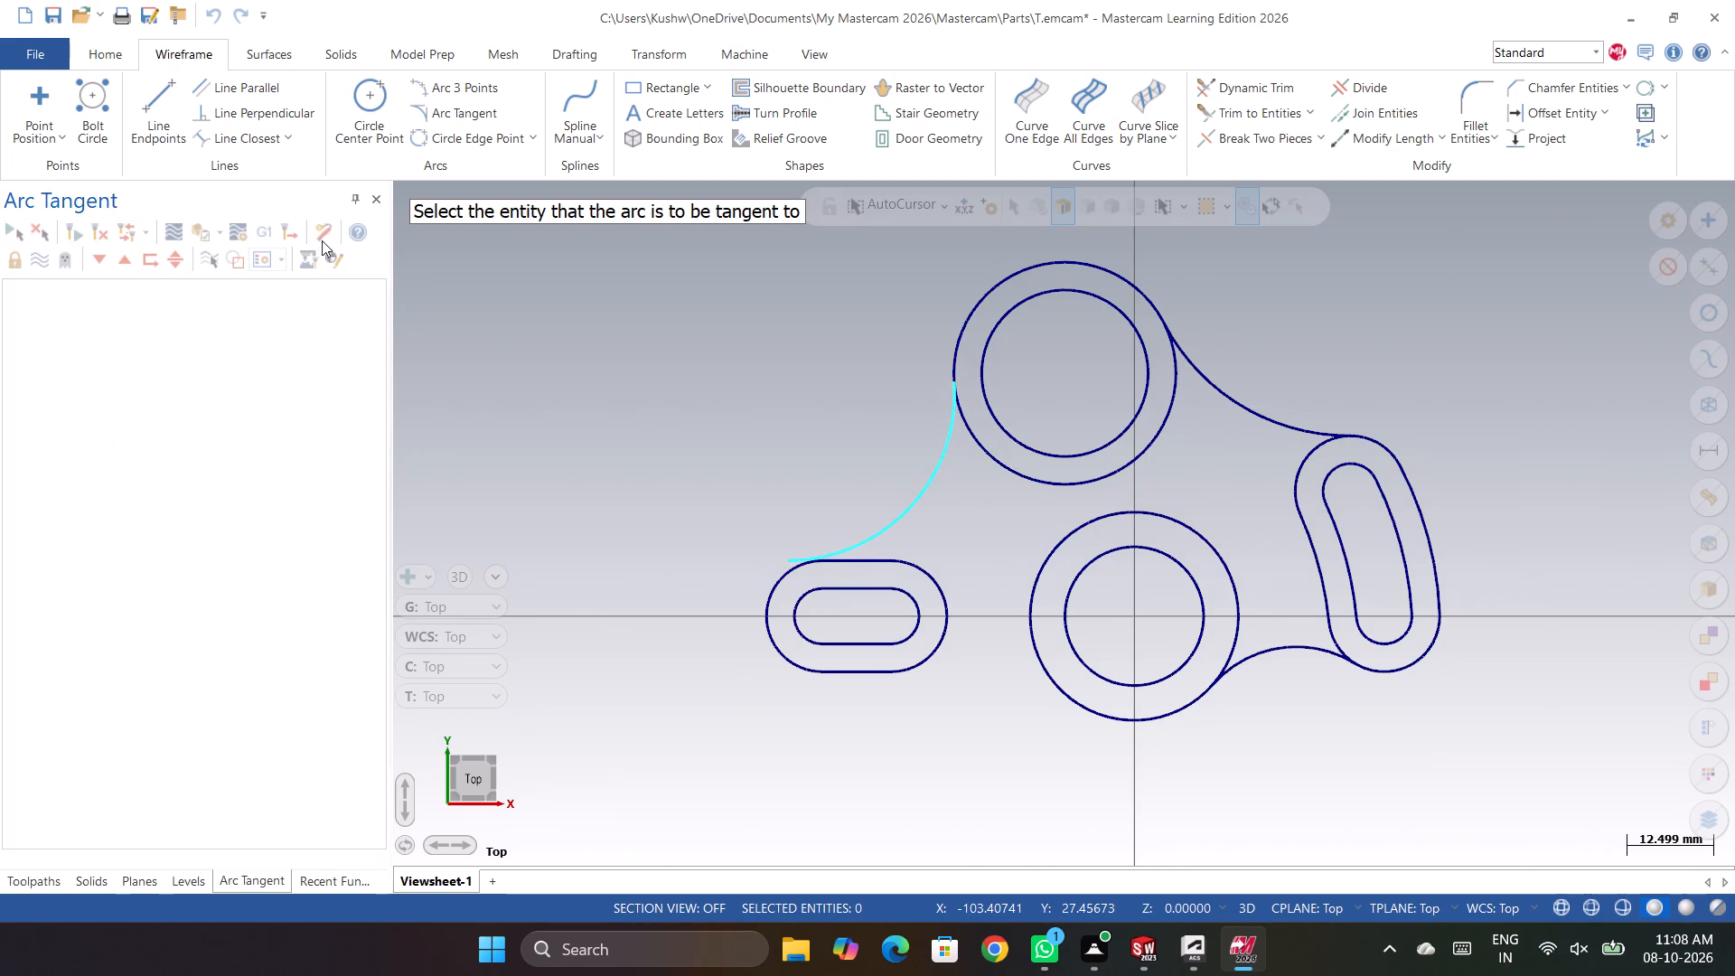
scroll(839, 564, down, 5)
scroll(812, 565, up, 16)
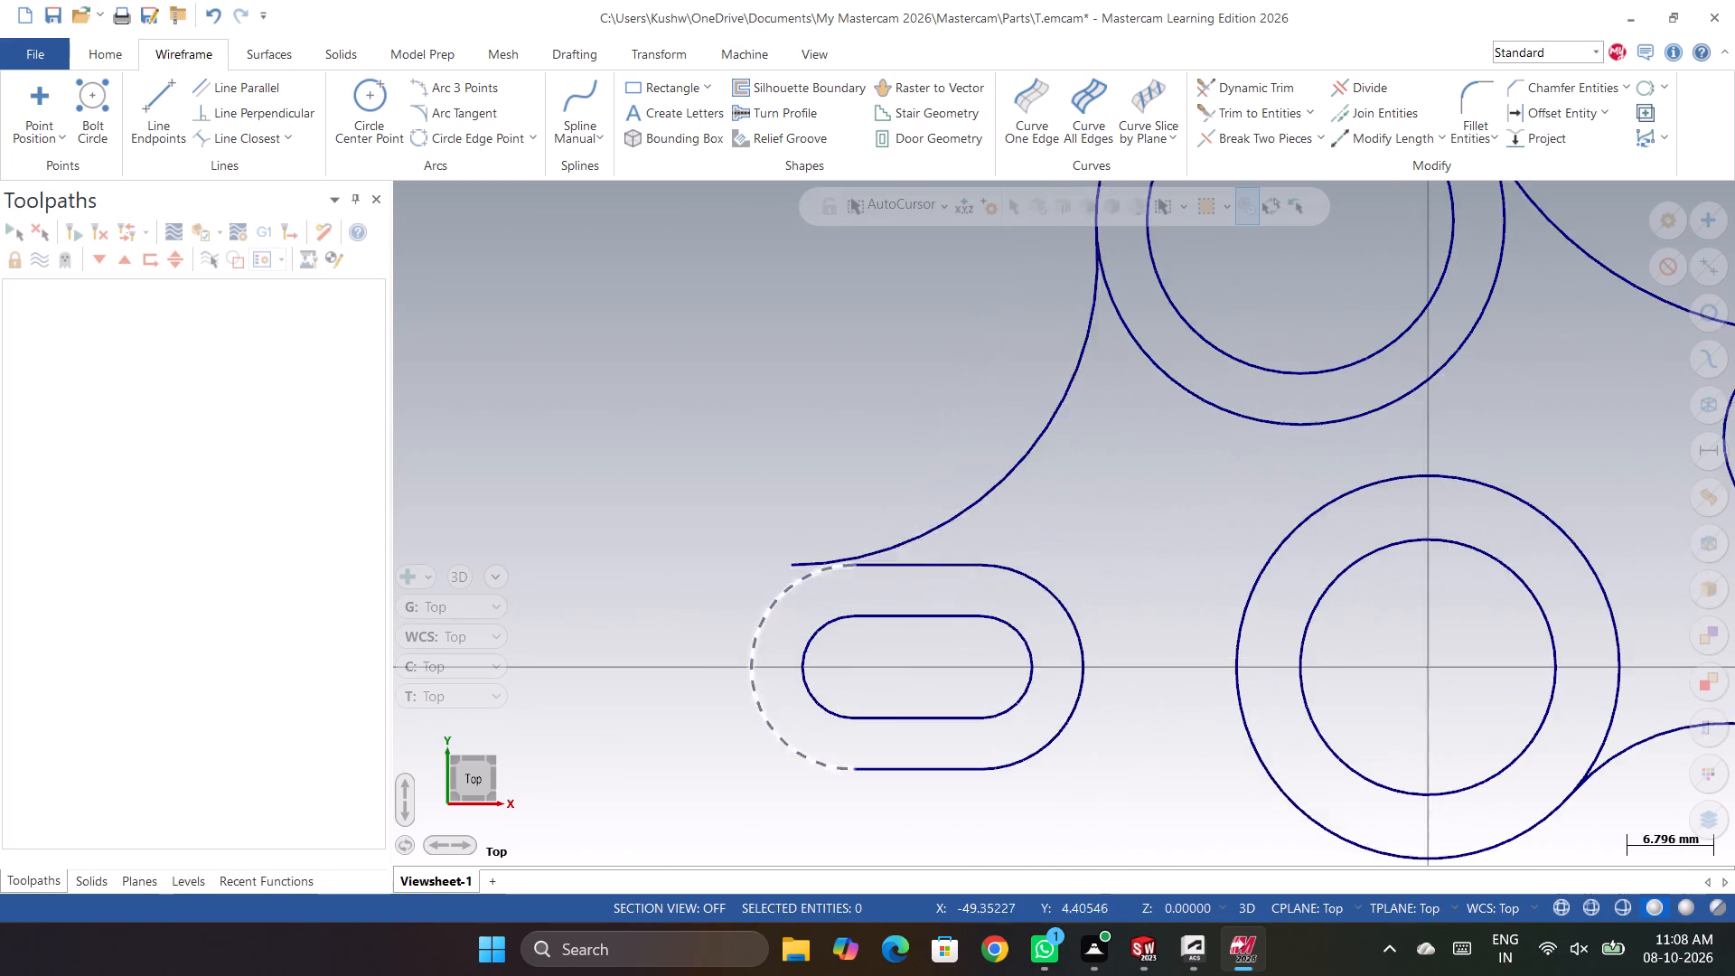
Undo the tangent arc joining the outer slot's upper line to the upper outer circle.
scroll(798, 611, up, 5)
key(ctrl+z)
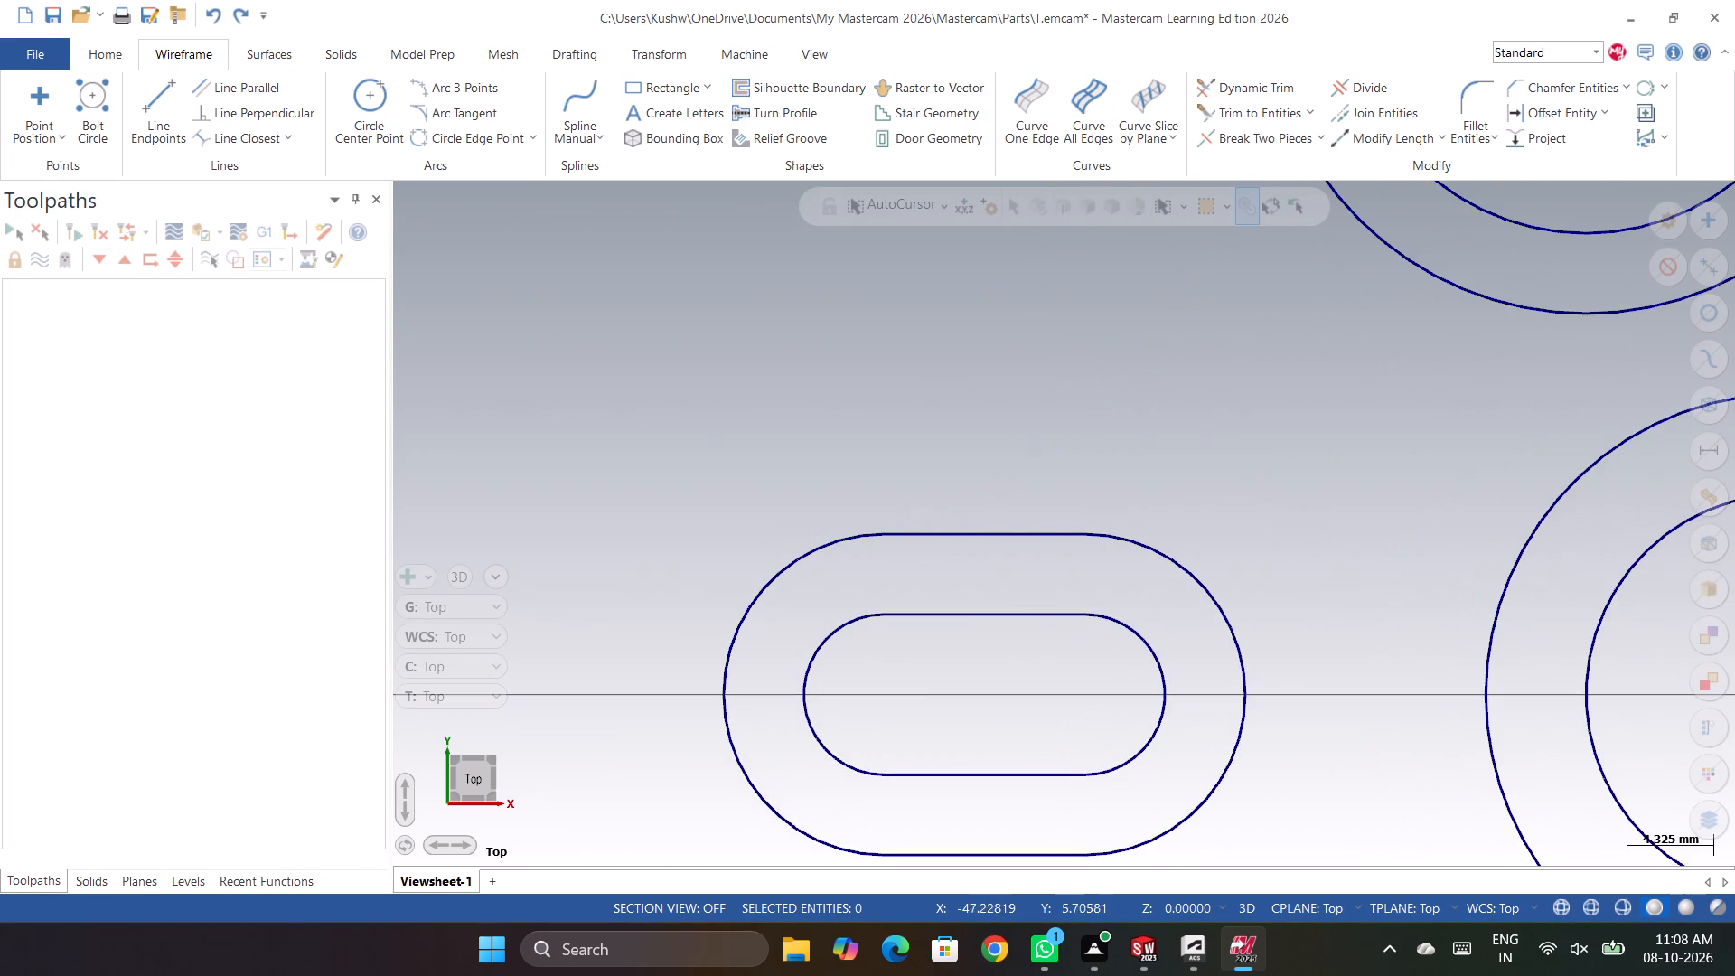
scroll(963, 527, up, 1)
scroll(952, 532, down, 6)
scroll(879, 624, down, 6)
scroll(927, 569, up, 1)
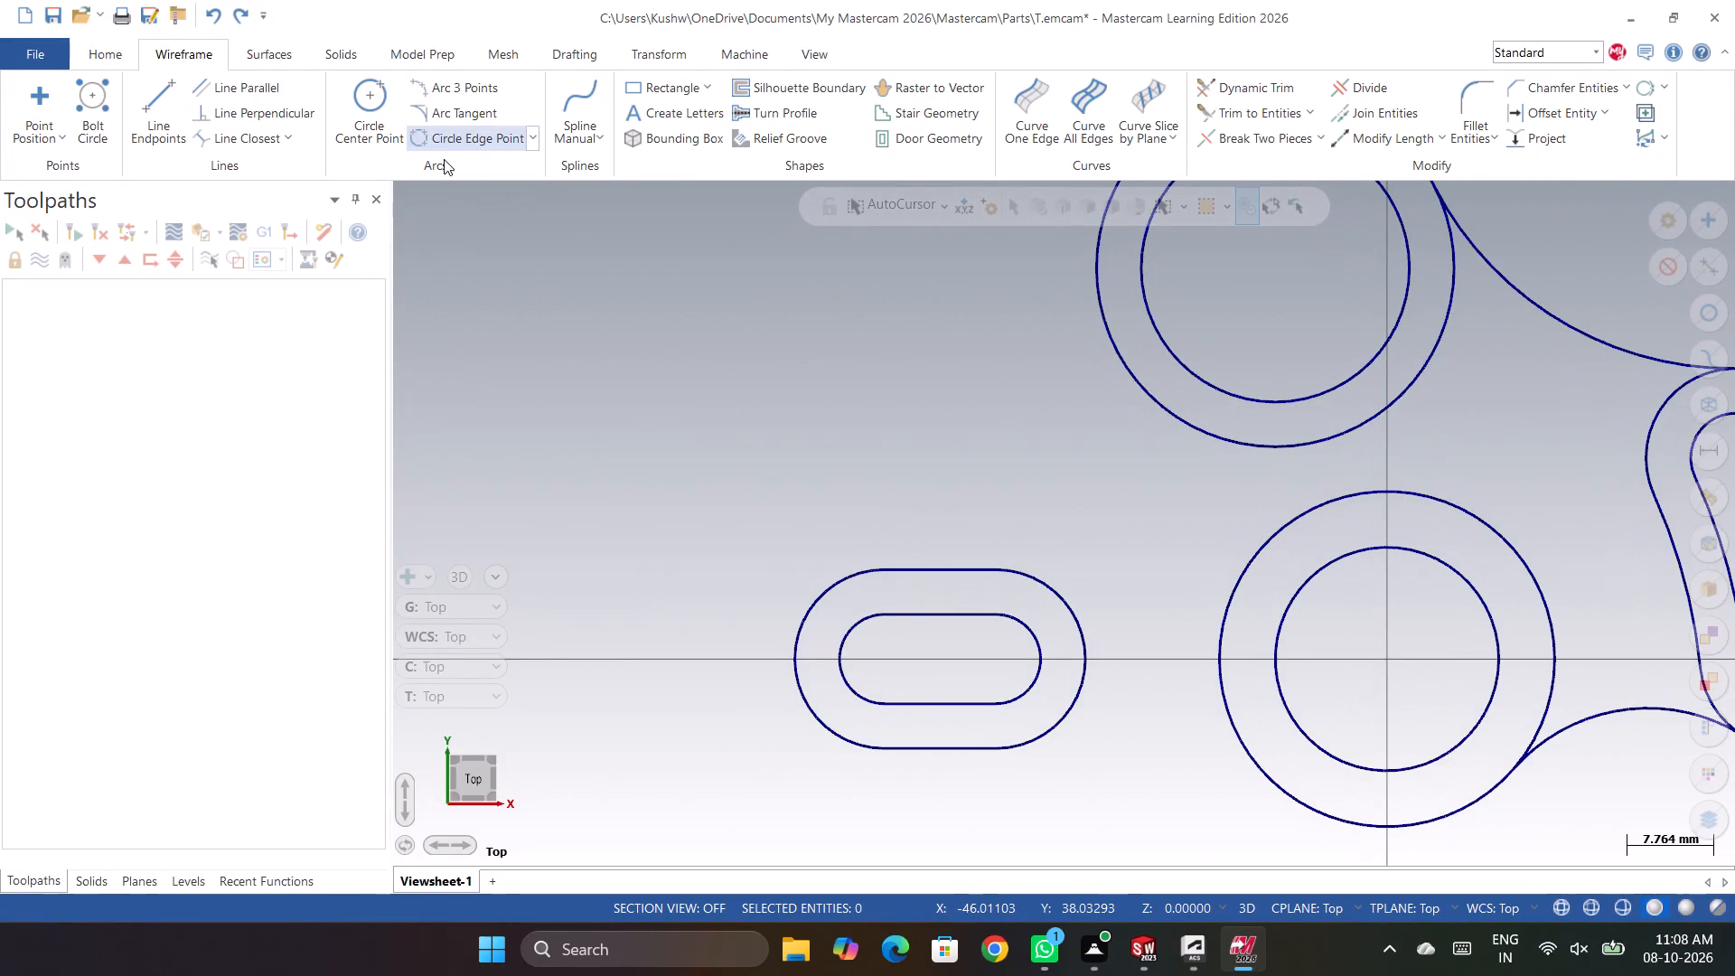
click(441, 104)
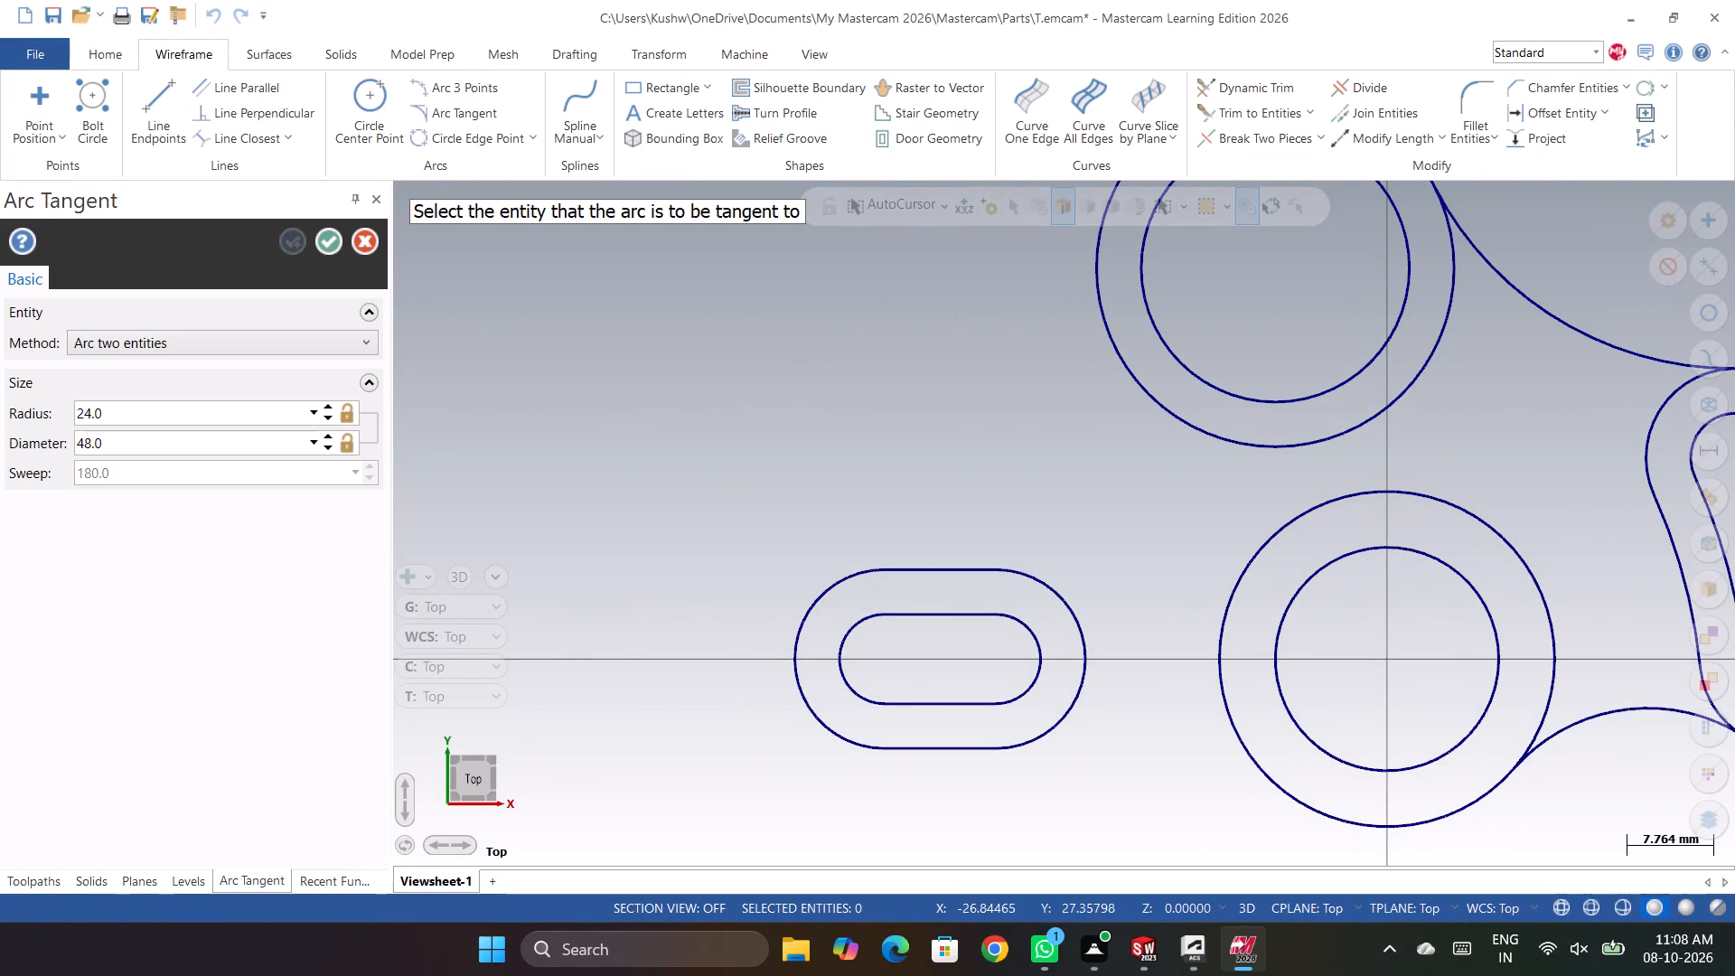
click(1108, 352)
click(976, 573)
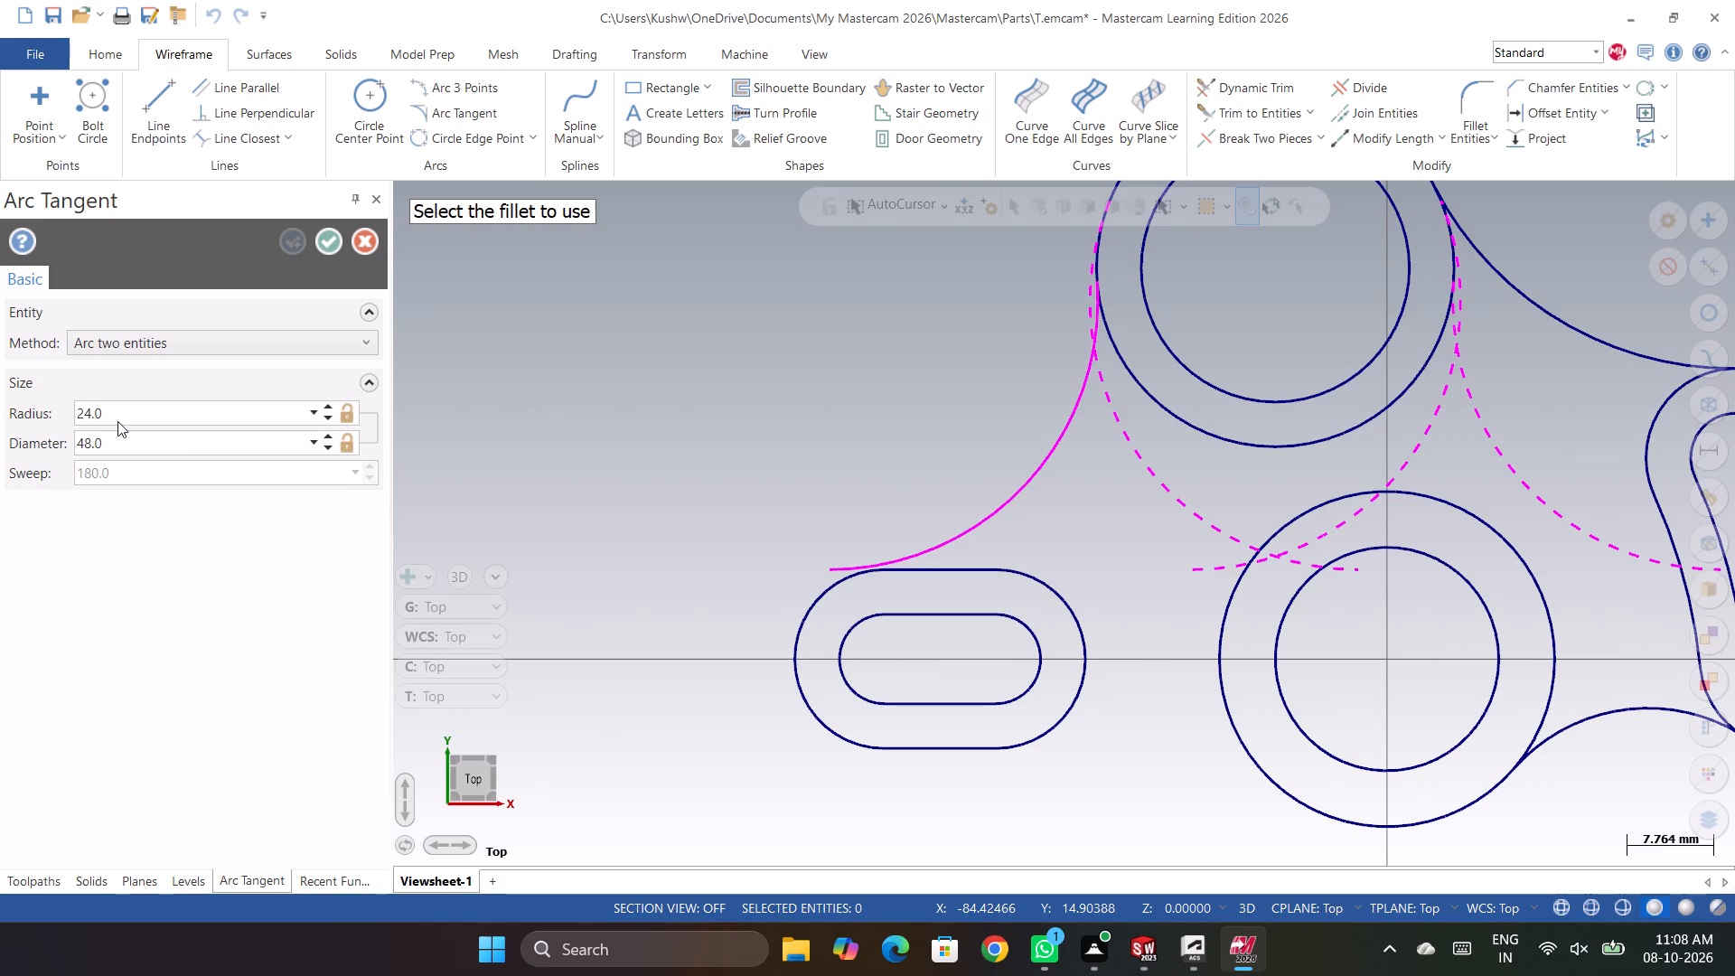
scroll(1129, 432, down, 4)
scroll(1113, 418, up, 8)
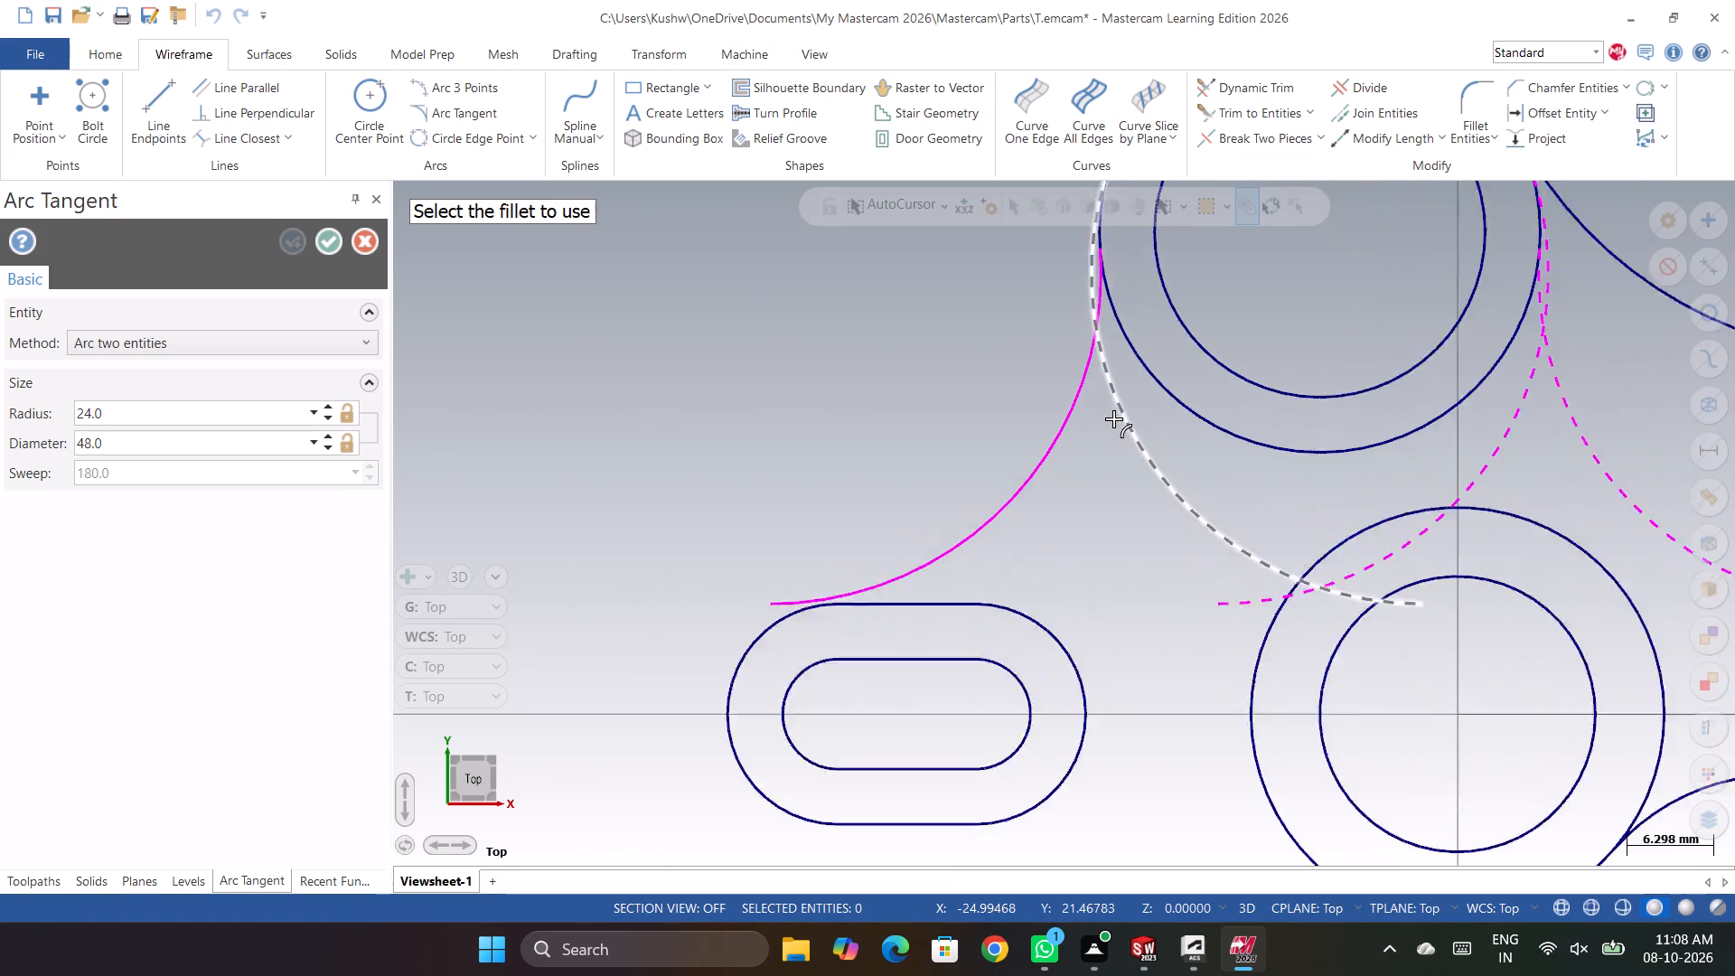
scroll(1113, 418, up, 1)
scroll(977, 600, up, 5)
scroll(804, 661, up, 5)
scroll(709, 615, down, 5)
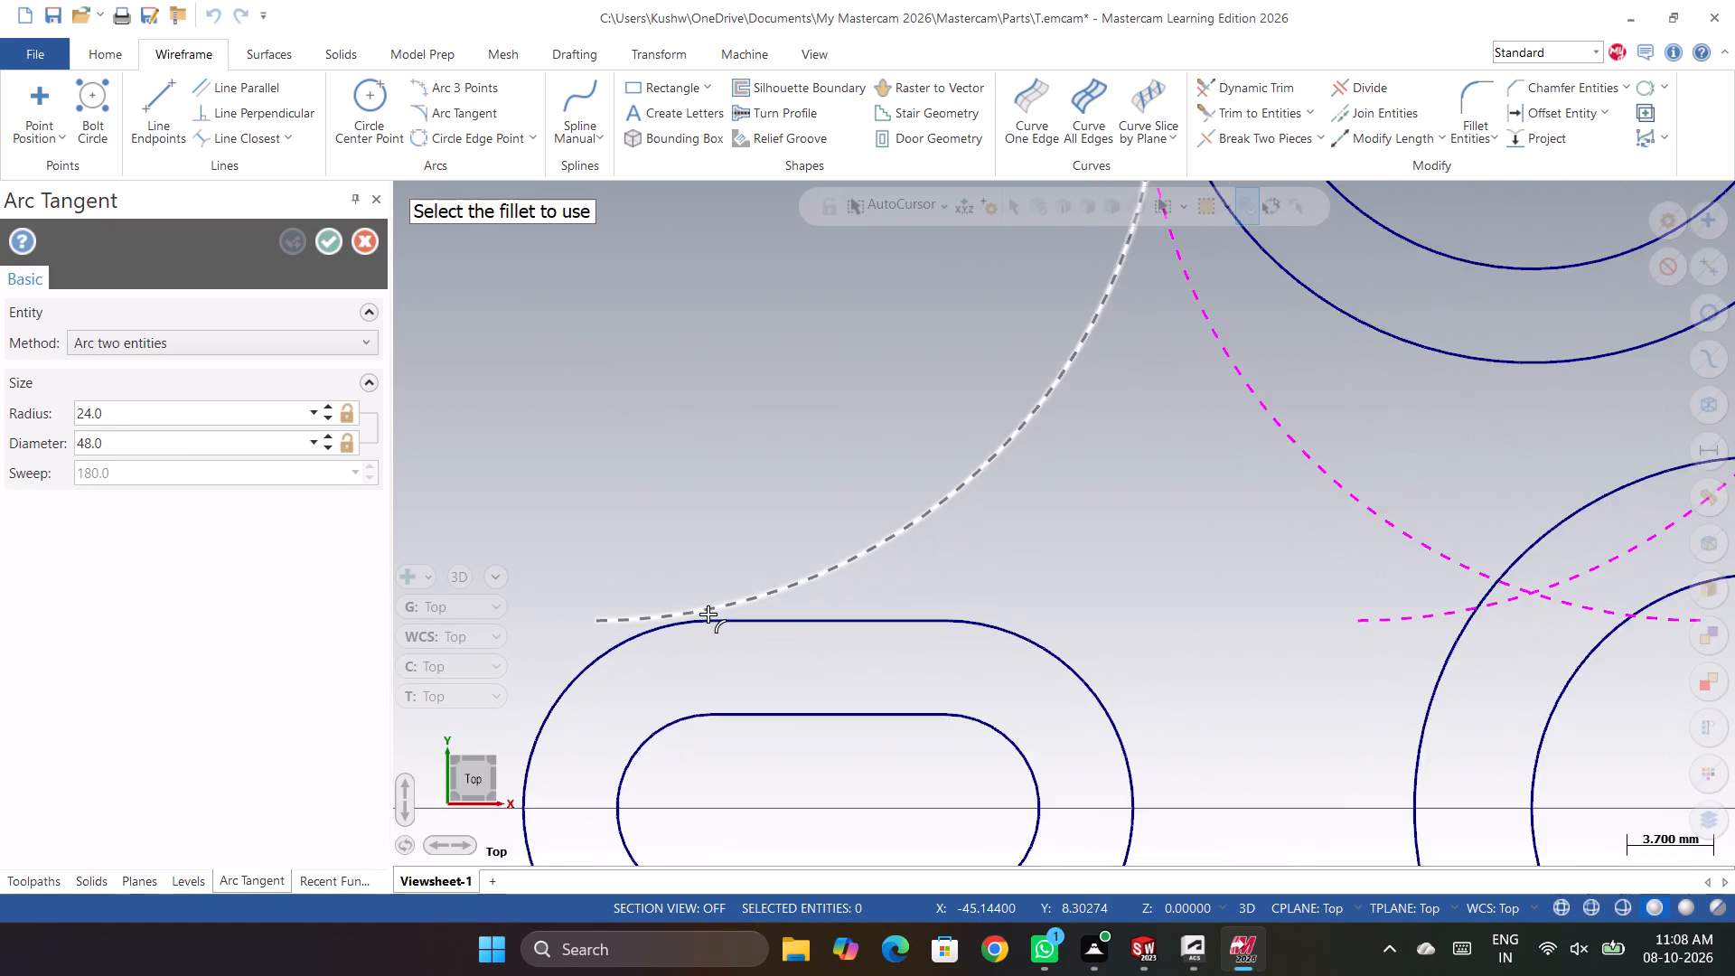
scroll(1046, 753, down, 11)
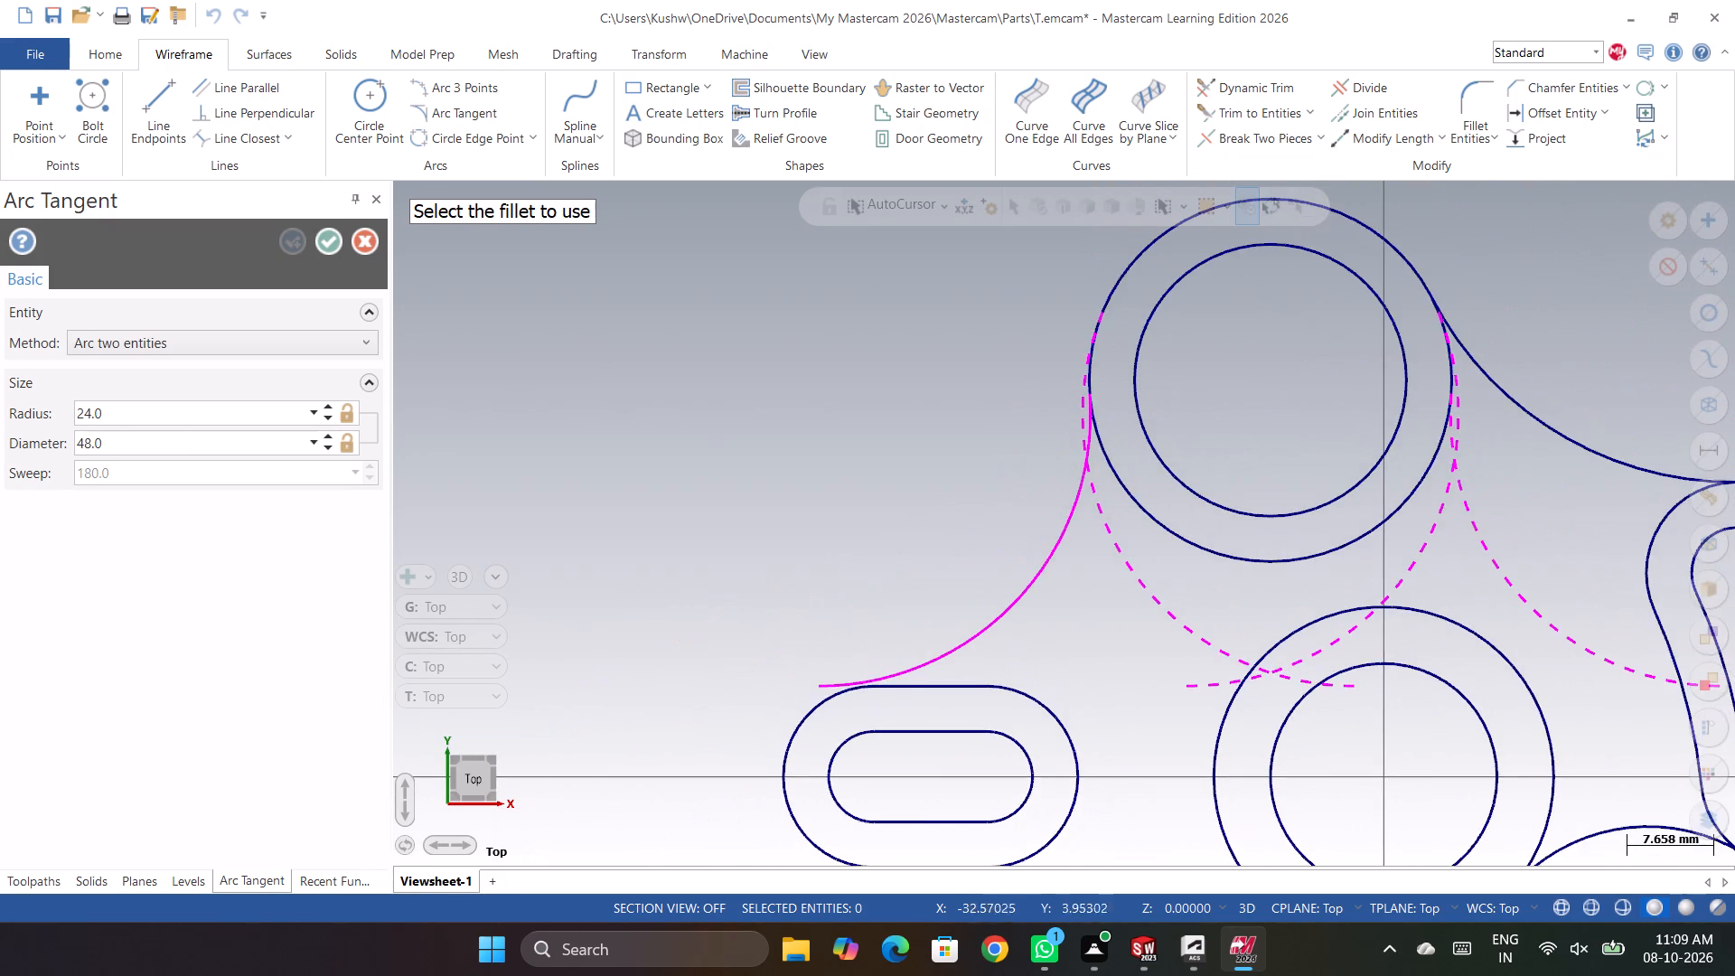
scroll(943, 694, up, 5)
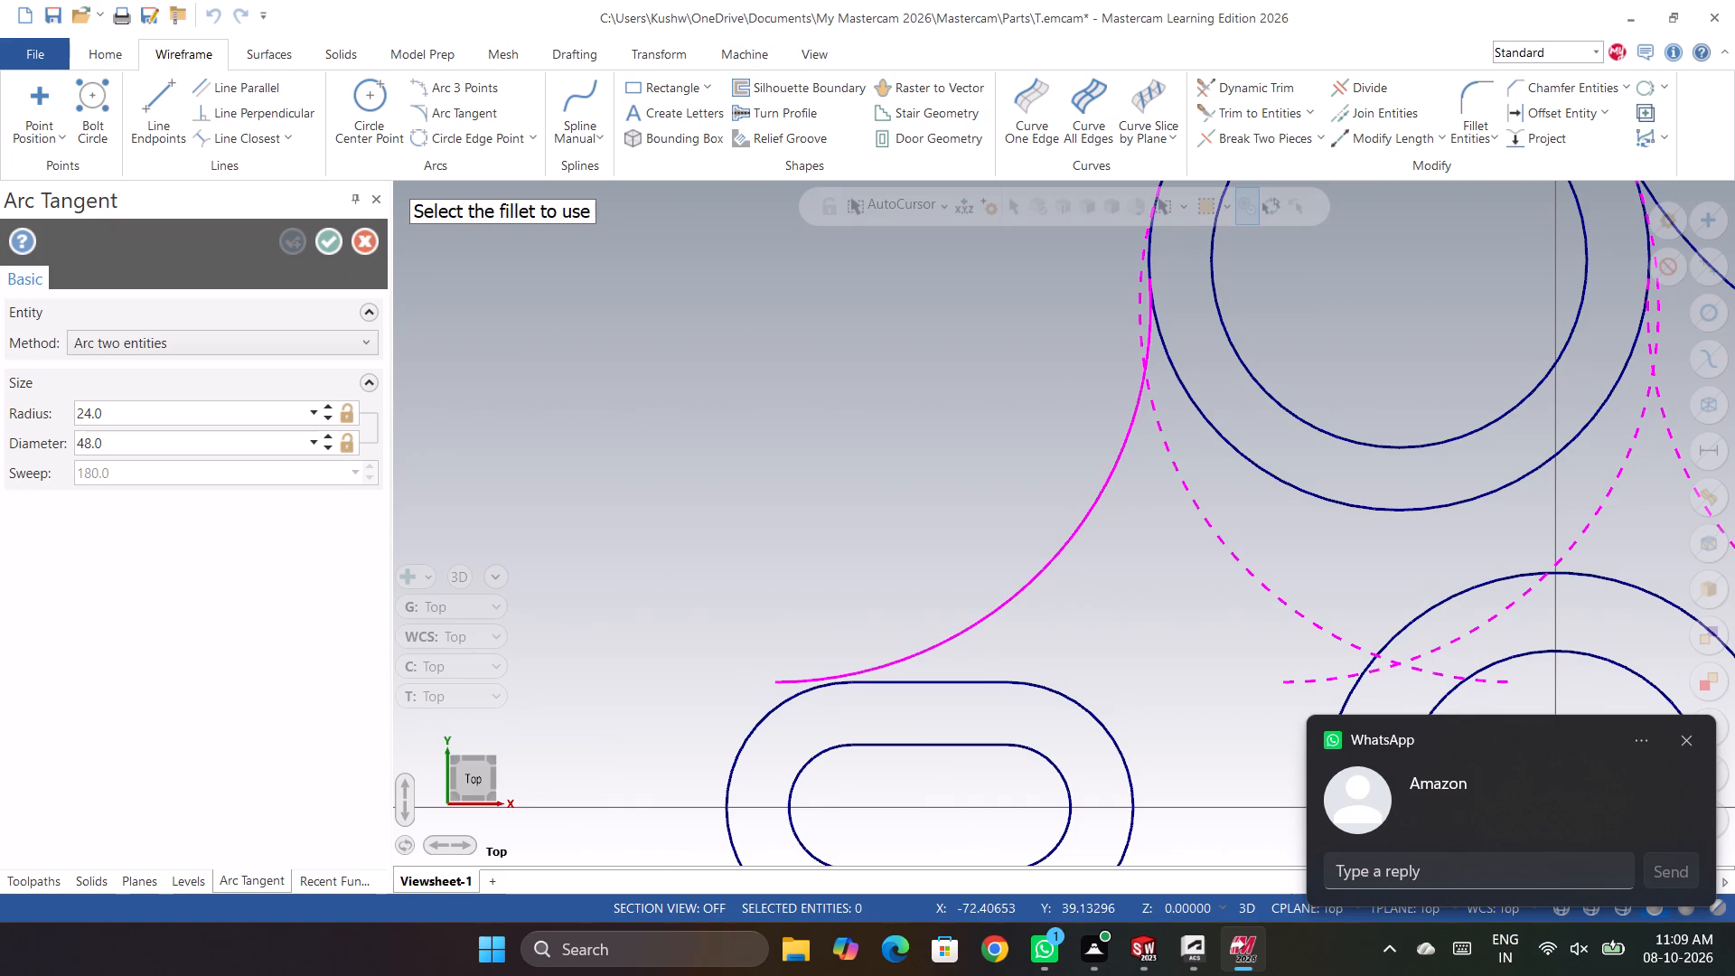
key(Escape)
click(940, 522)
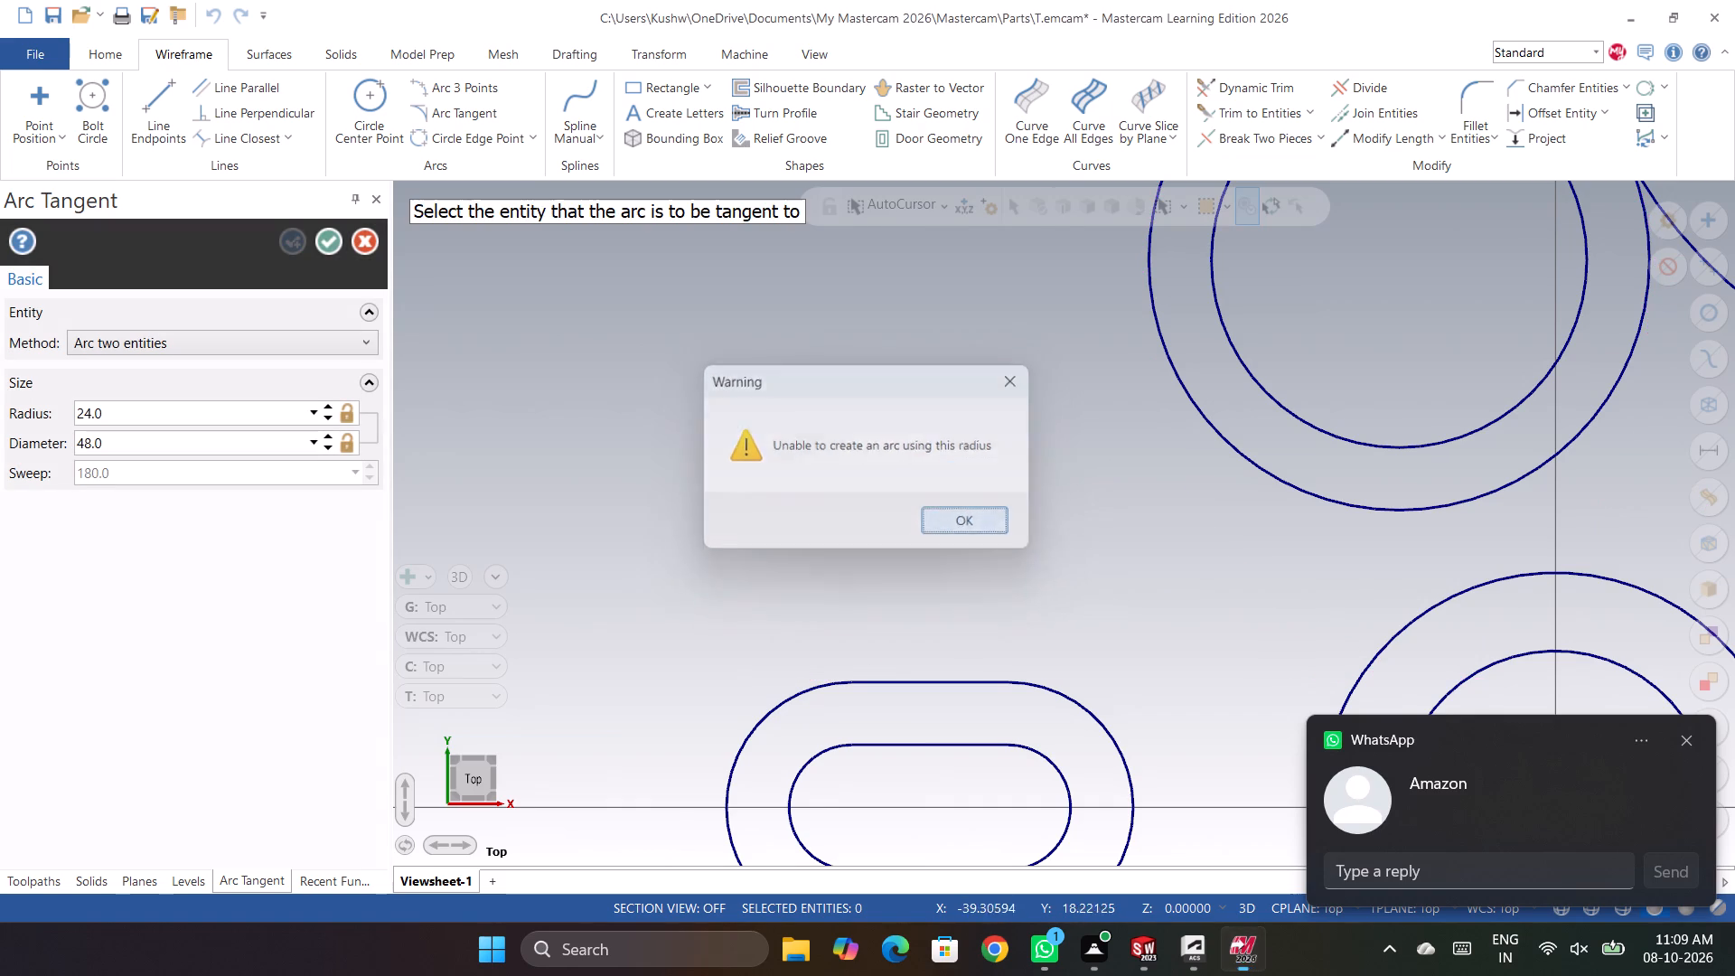
Create a 24 mm radius tangent arc joining the left side of the upper outer circle to the outer slot's left end arc.
click(1202, 422)
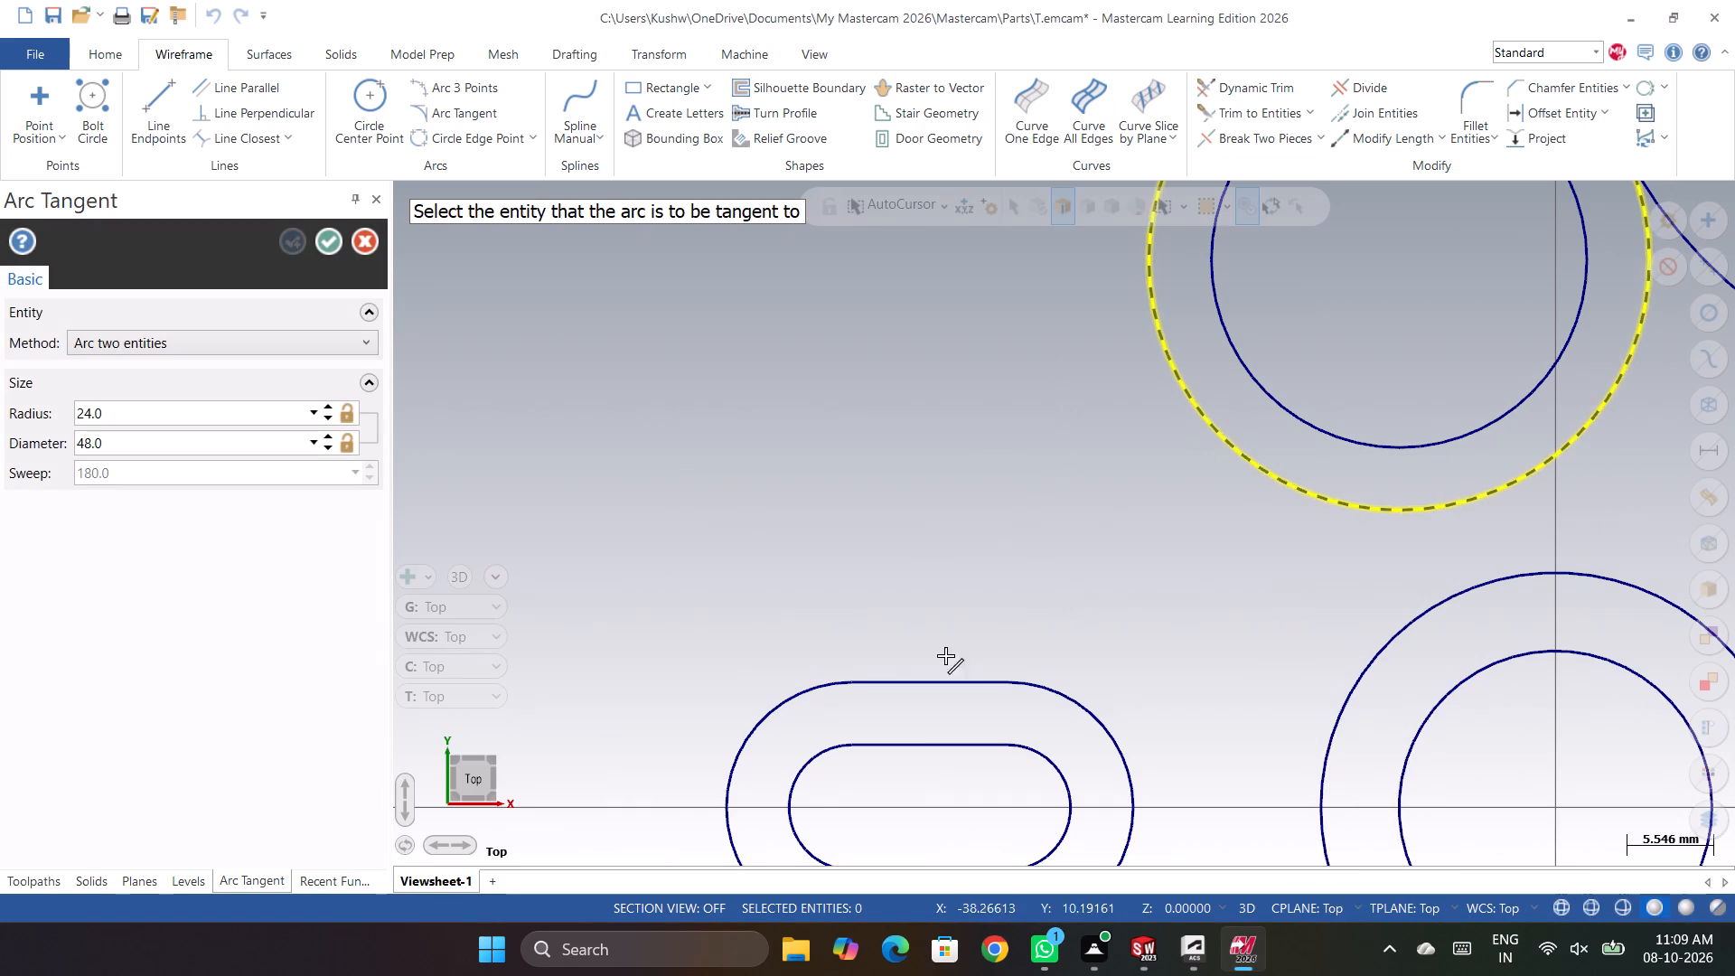
click(820, 692)
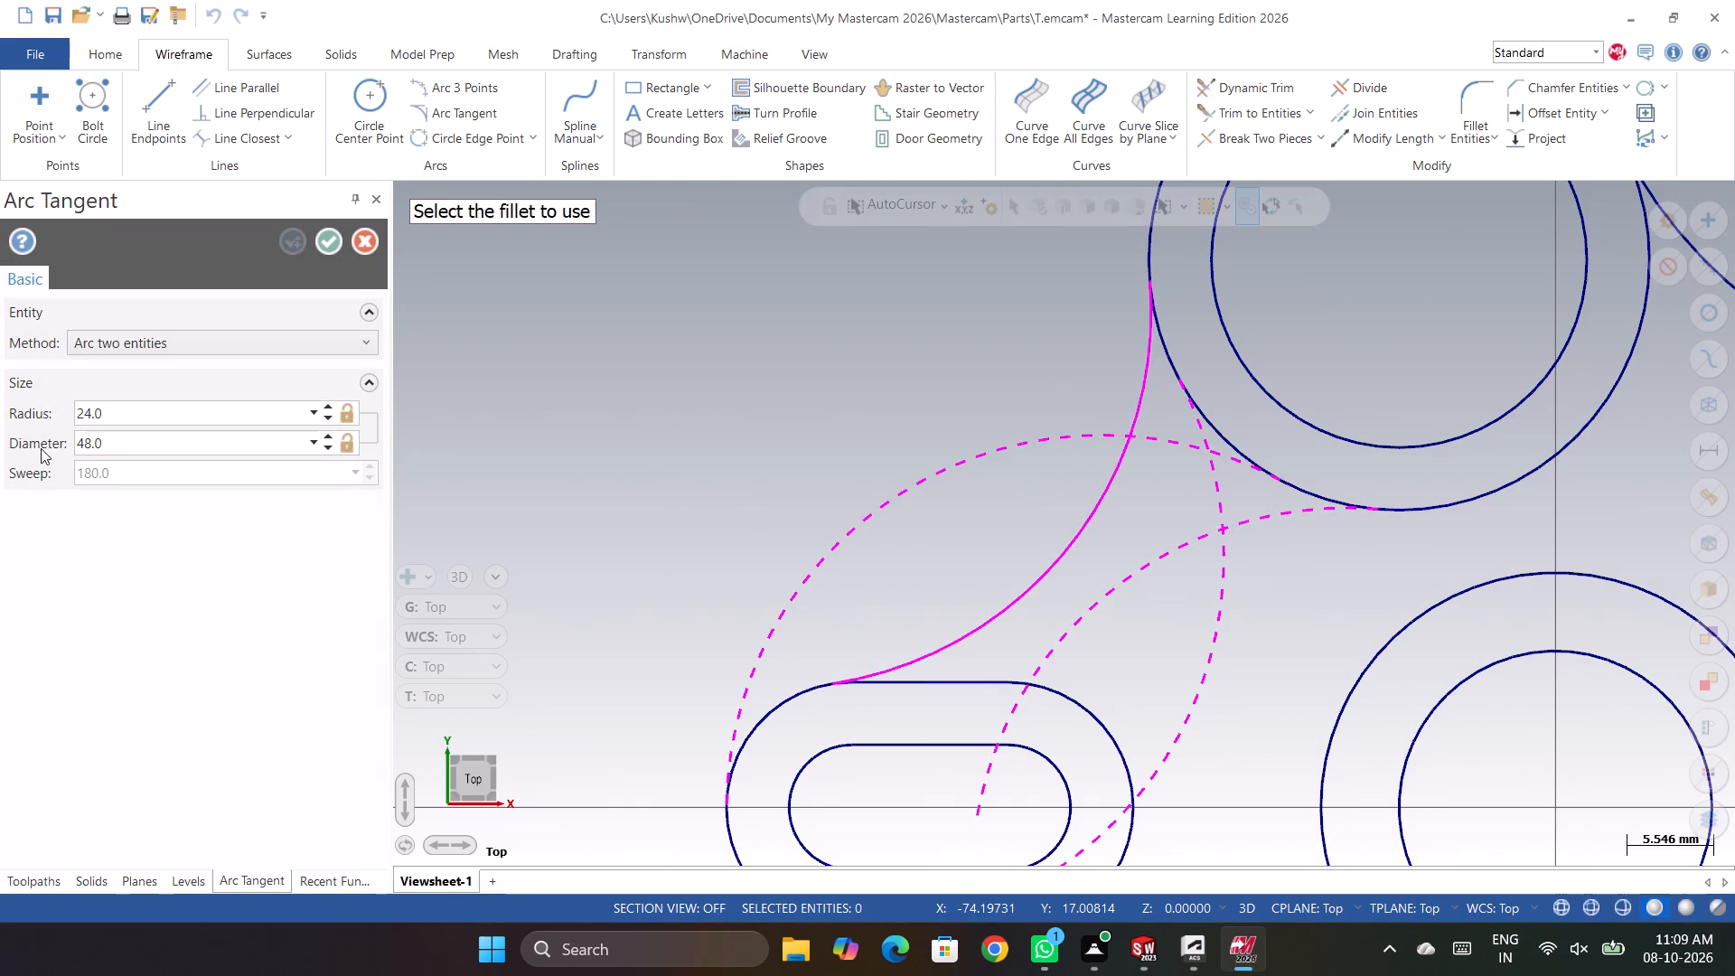
click(331, 240)
click(1021, 609)
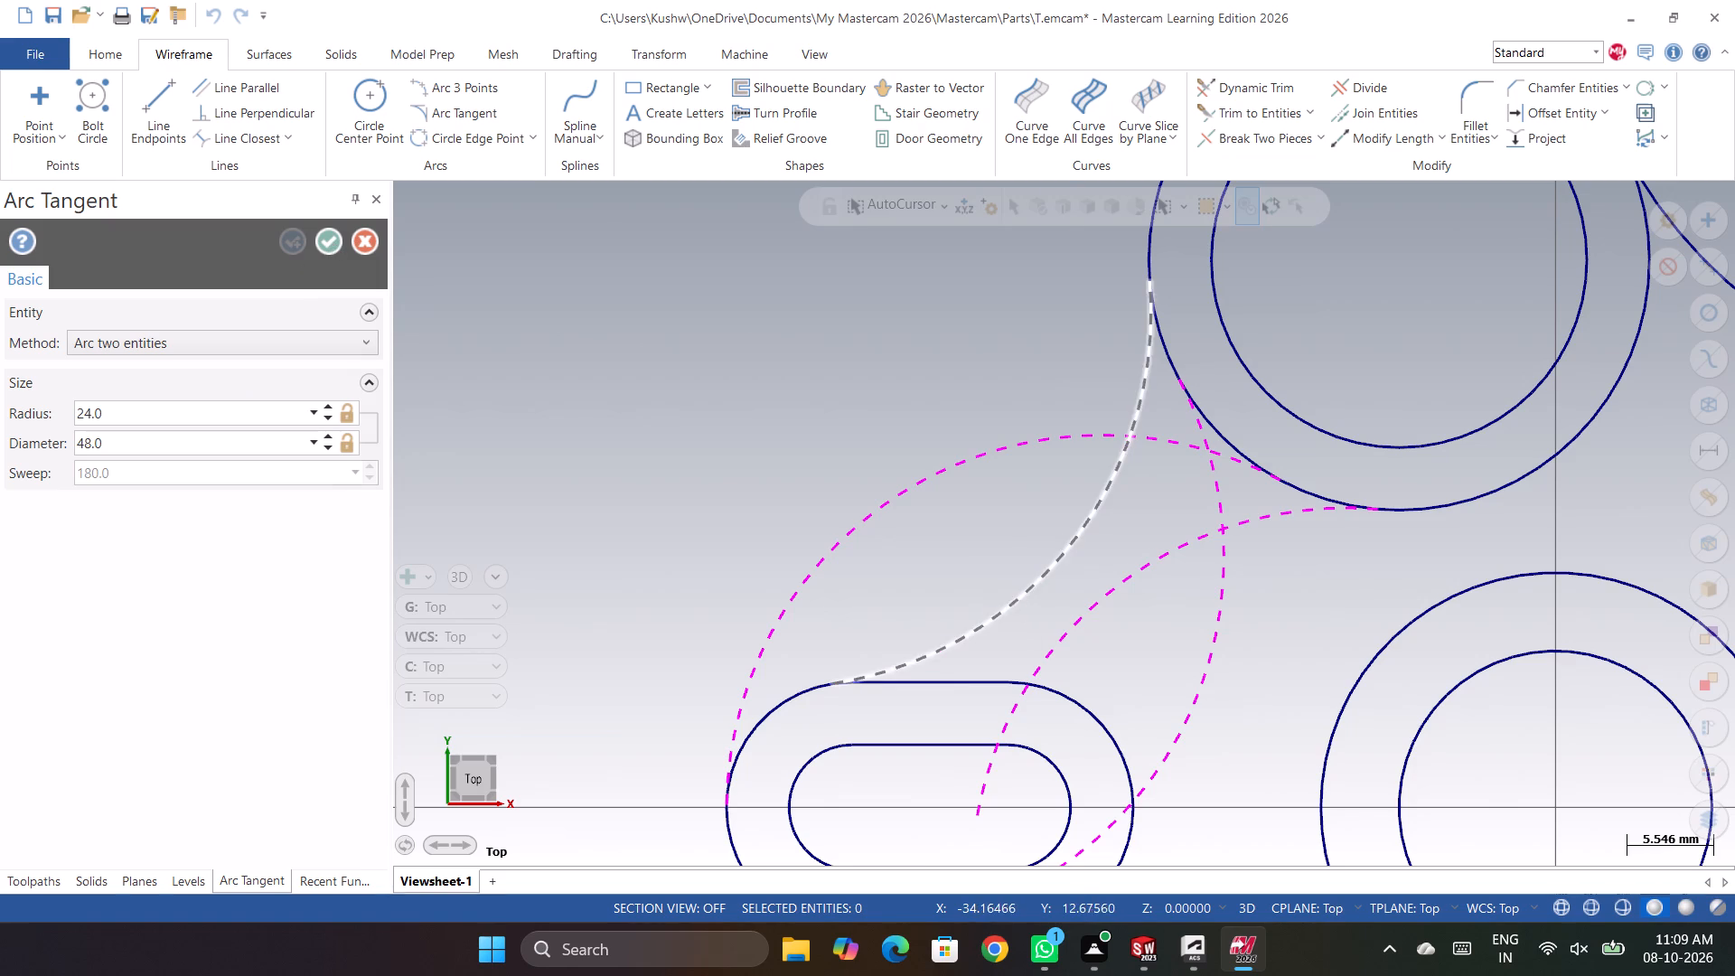
click(334, 244)
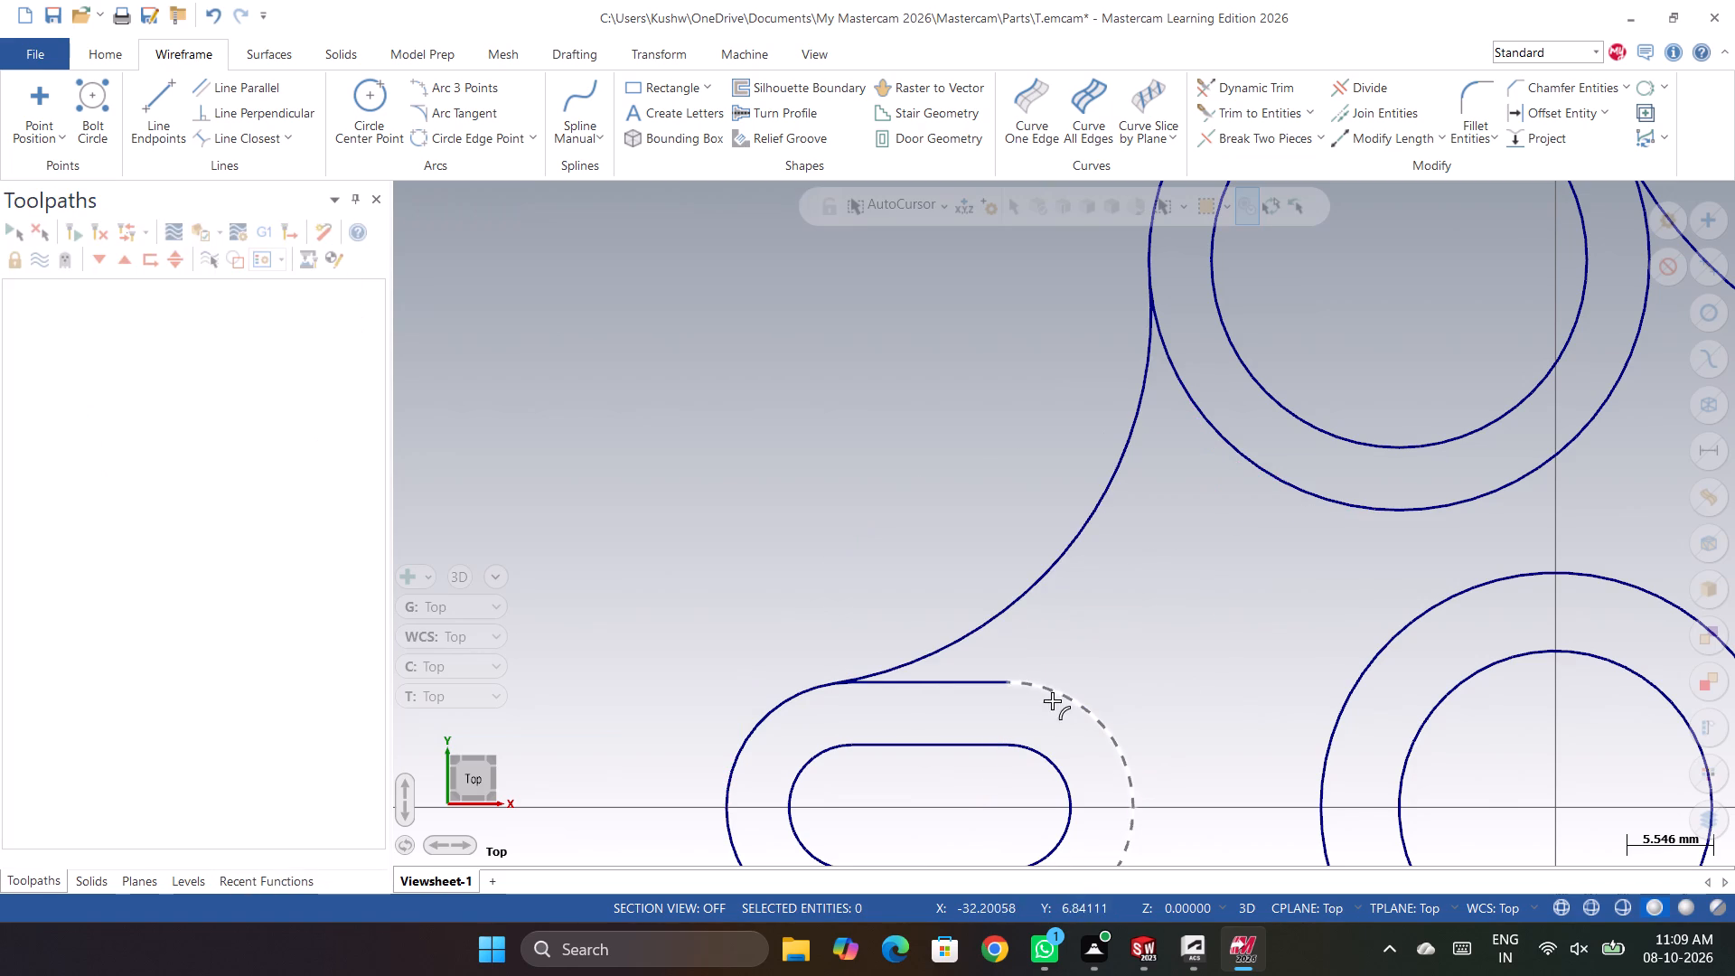
Create a 16 mm radius tangent arc joining the lower part of the outer slot's right end arc to the central outer circle's lower left side.
scroll(1105, 704, up, 10)
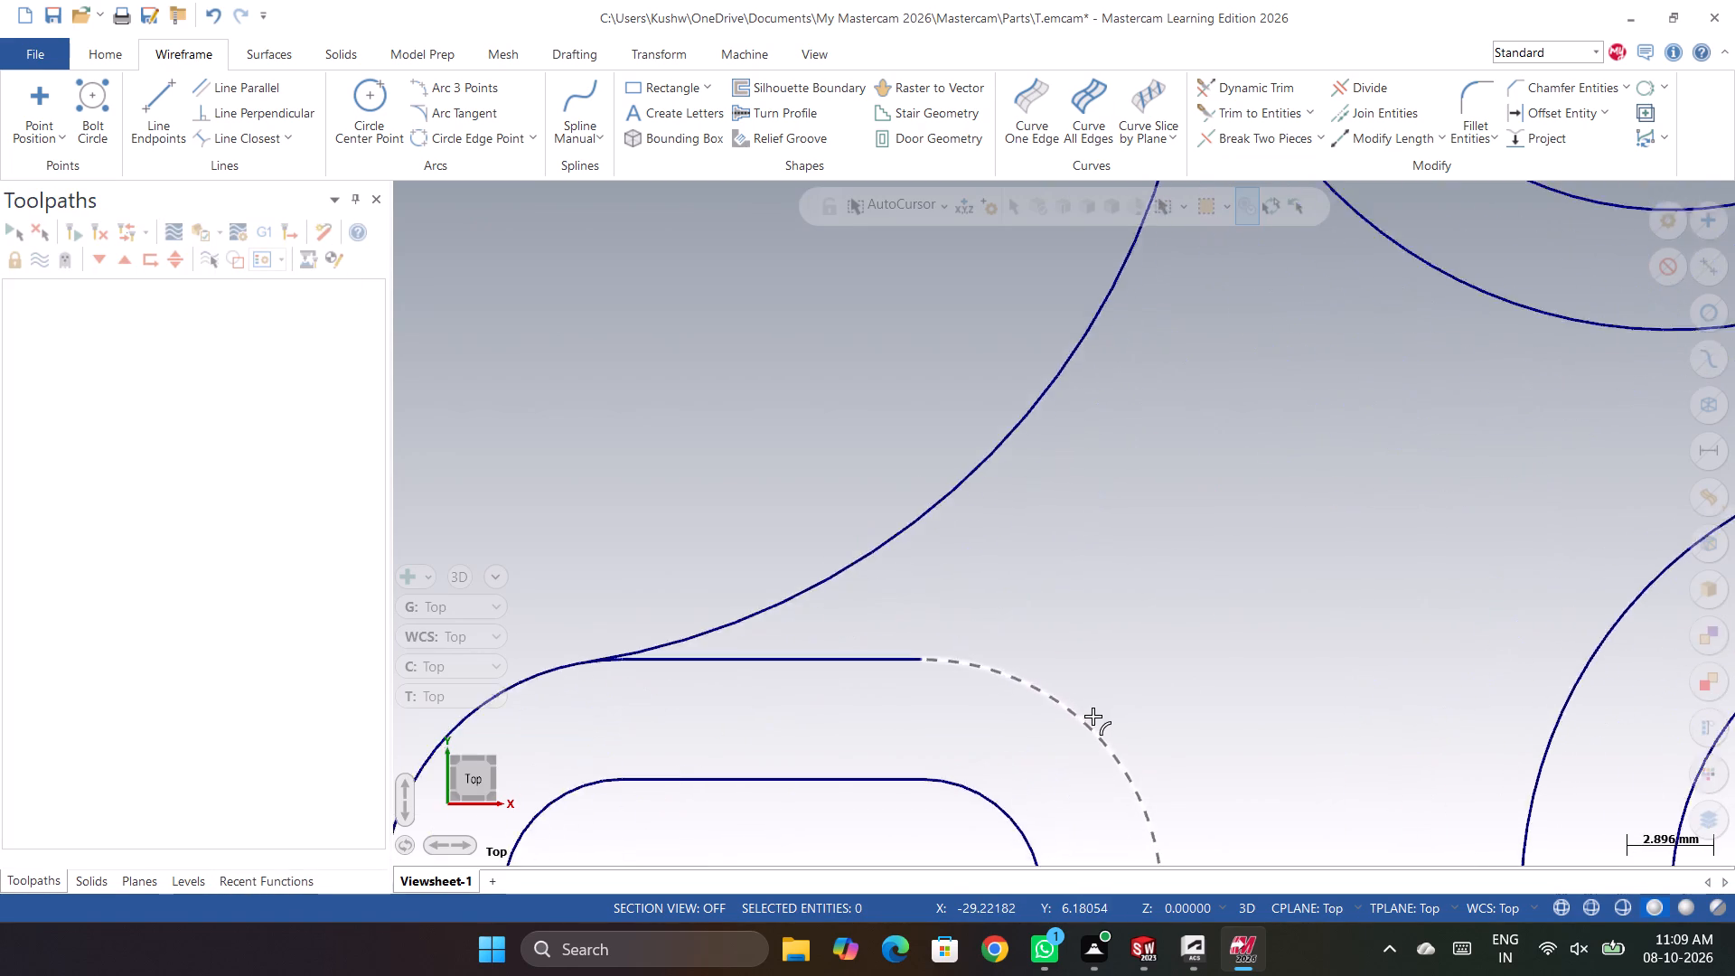
scroll(1093, 716, down, 19)
scroll(989, 623, down, 2)
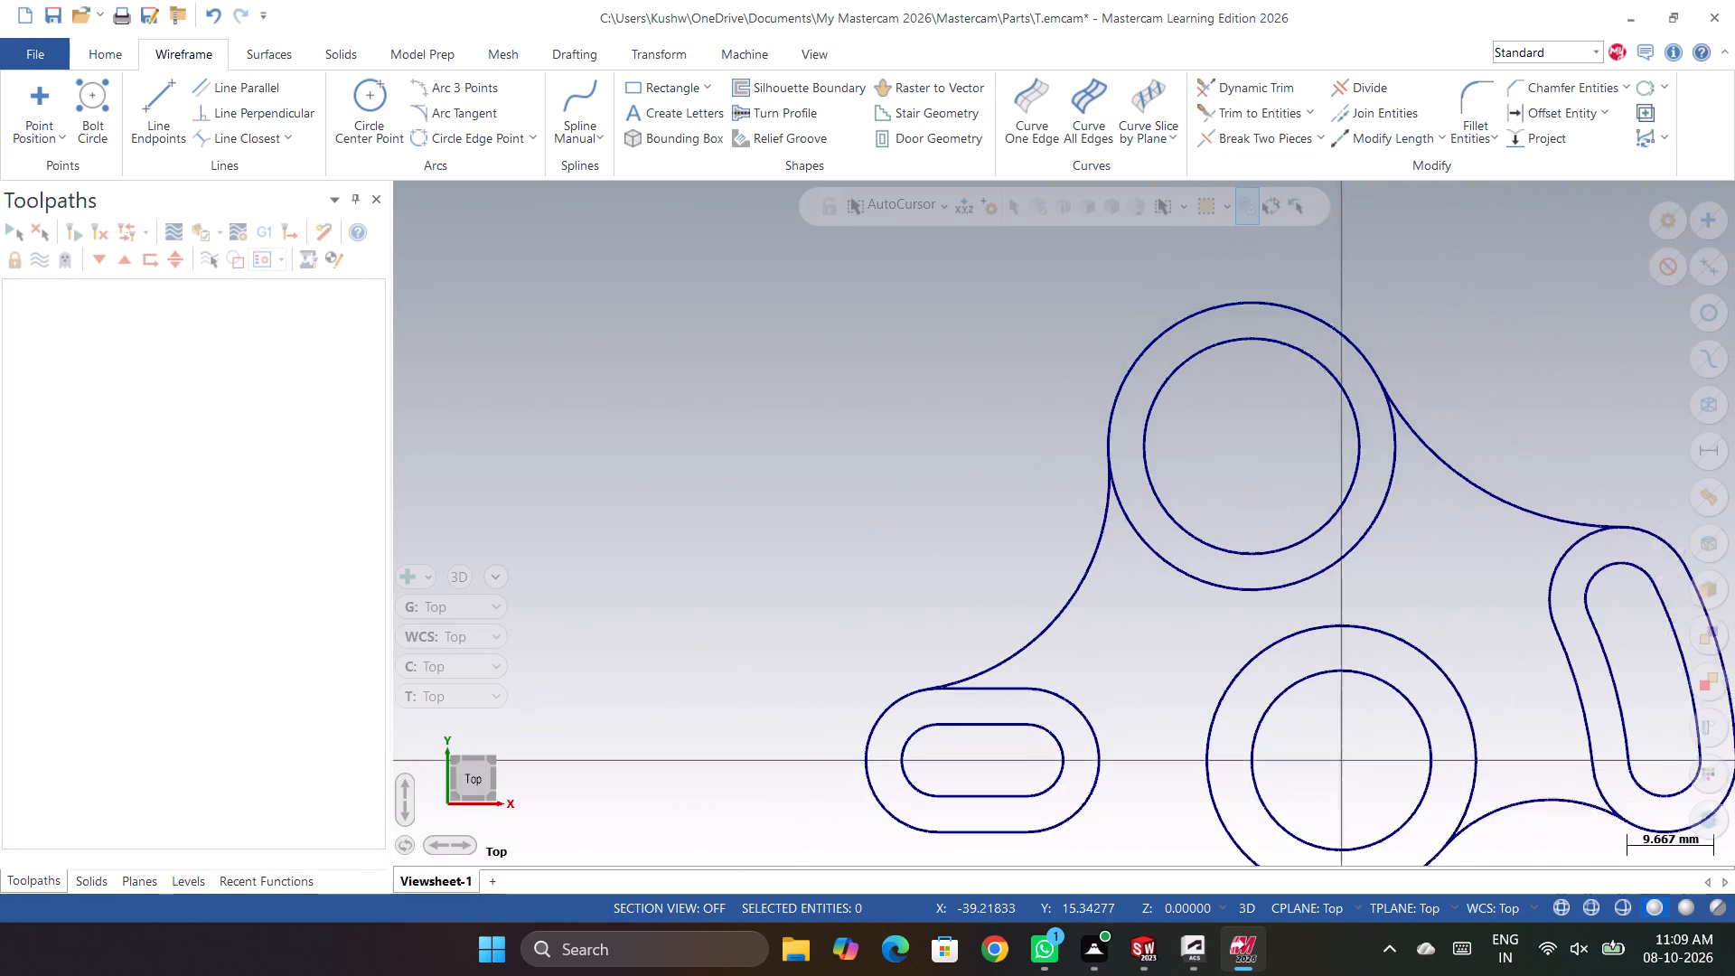
scroll(989, 623, down, 4)
scroll(1198, 817, up, 3)
scroll(1122, 808, up, 6)
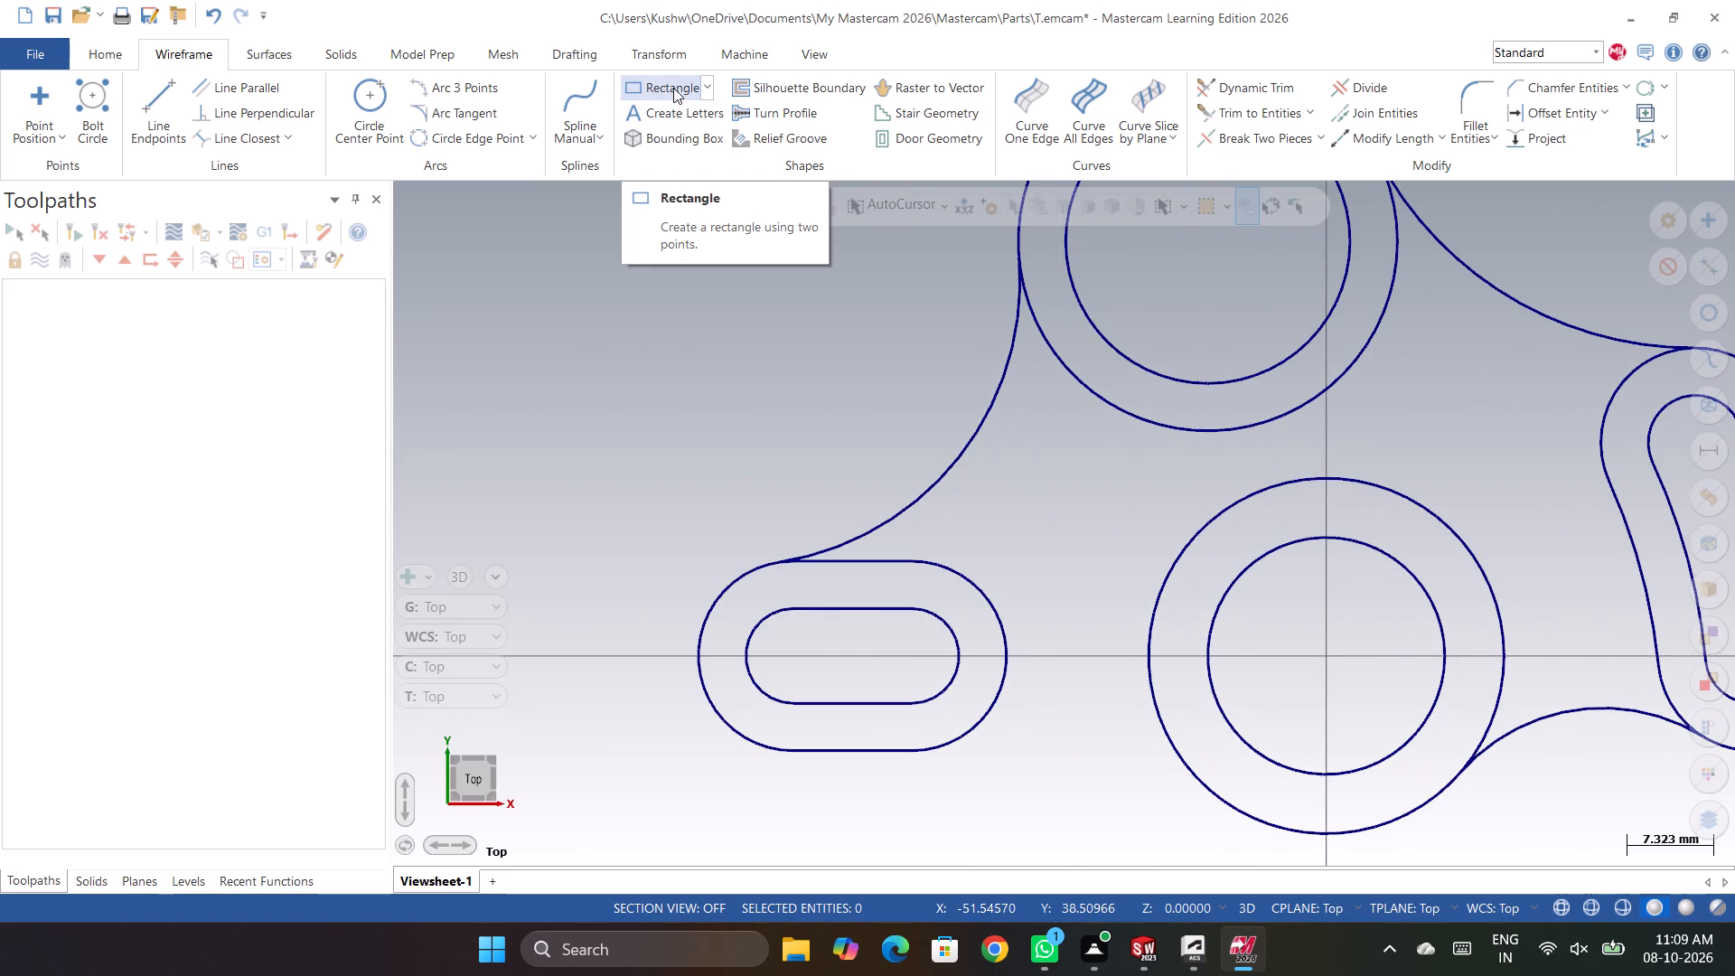
click(445, 115)
click(191, 423)
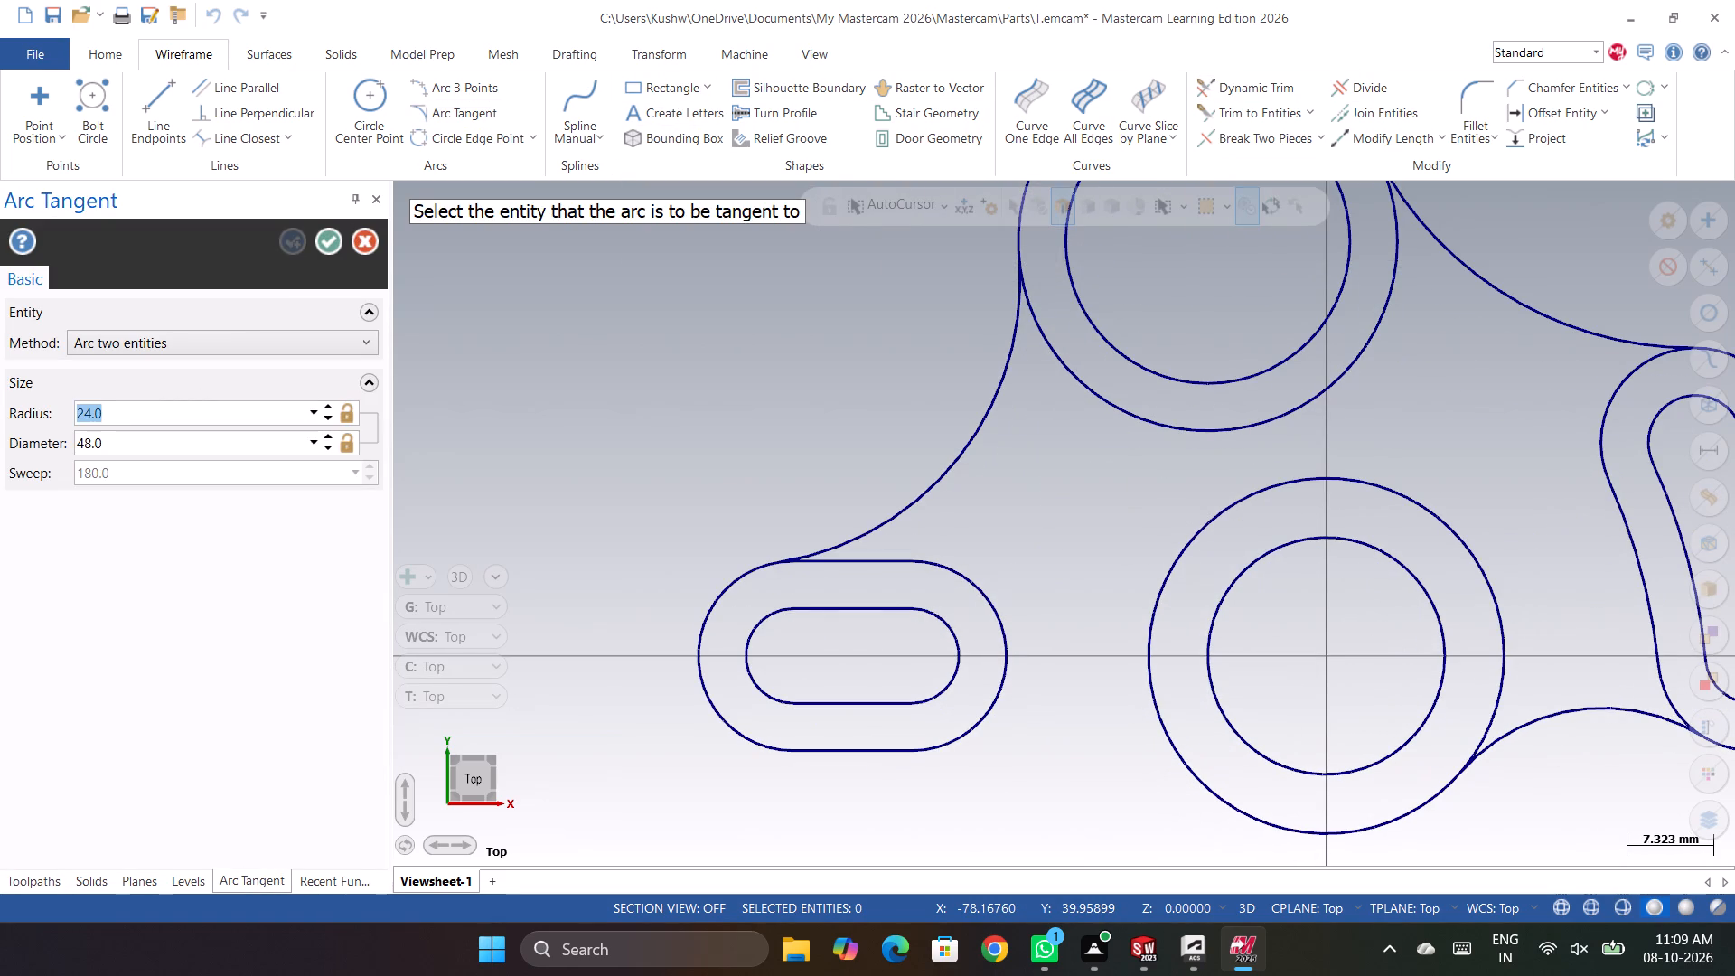
text(16)
key(Return)
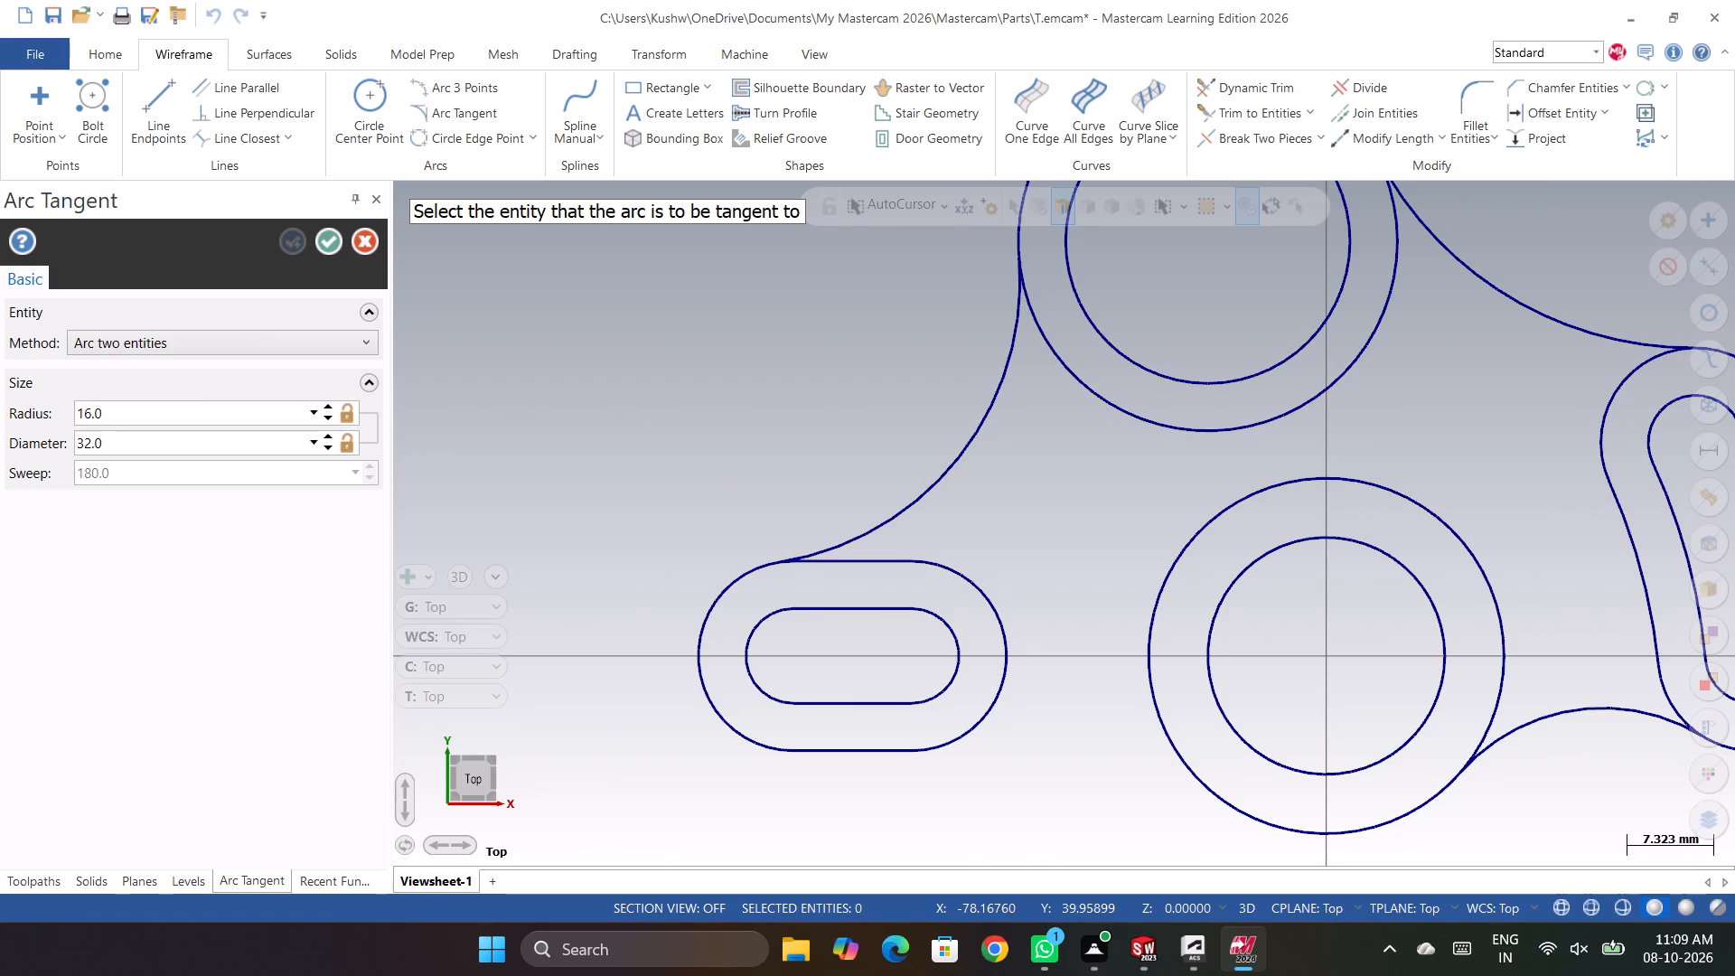
click(996, 710)
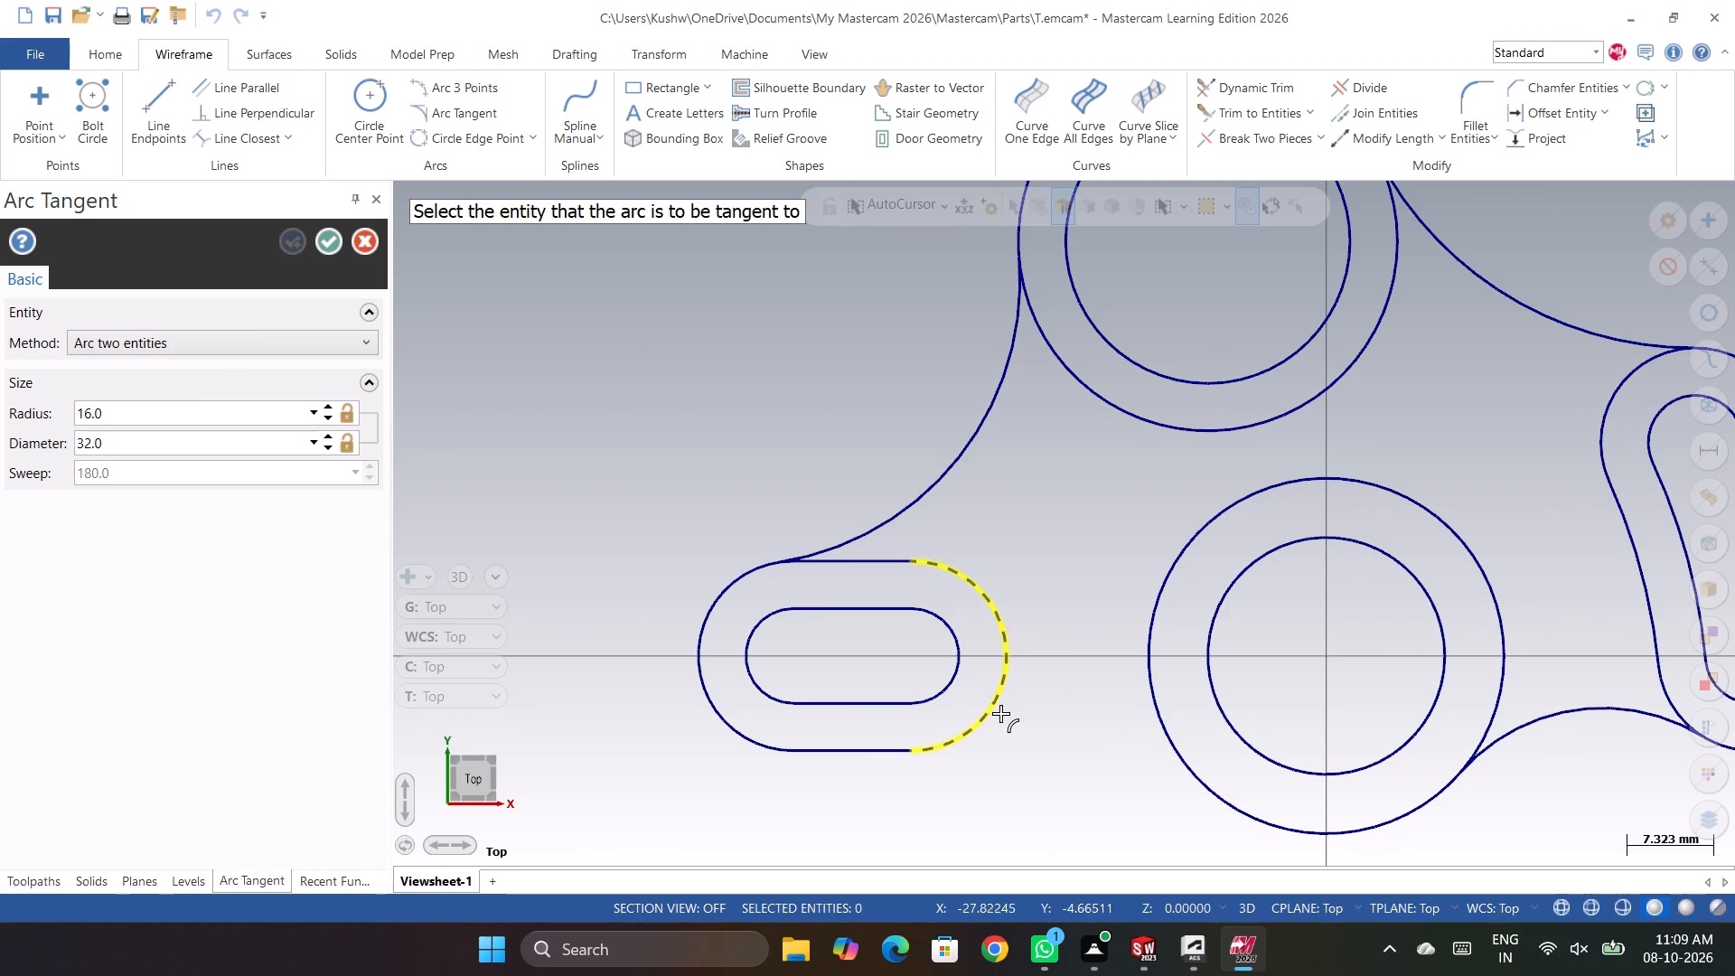
click(1151, 721)
click(1041, 733)
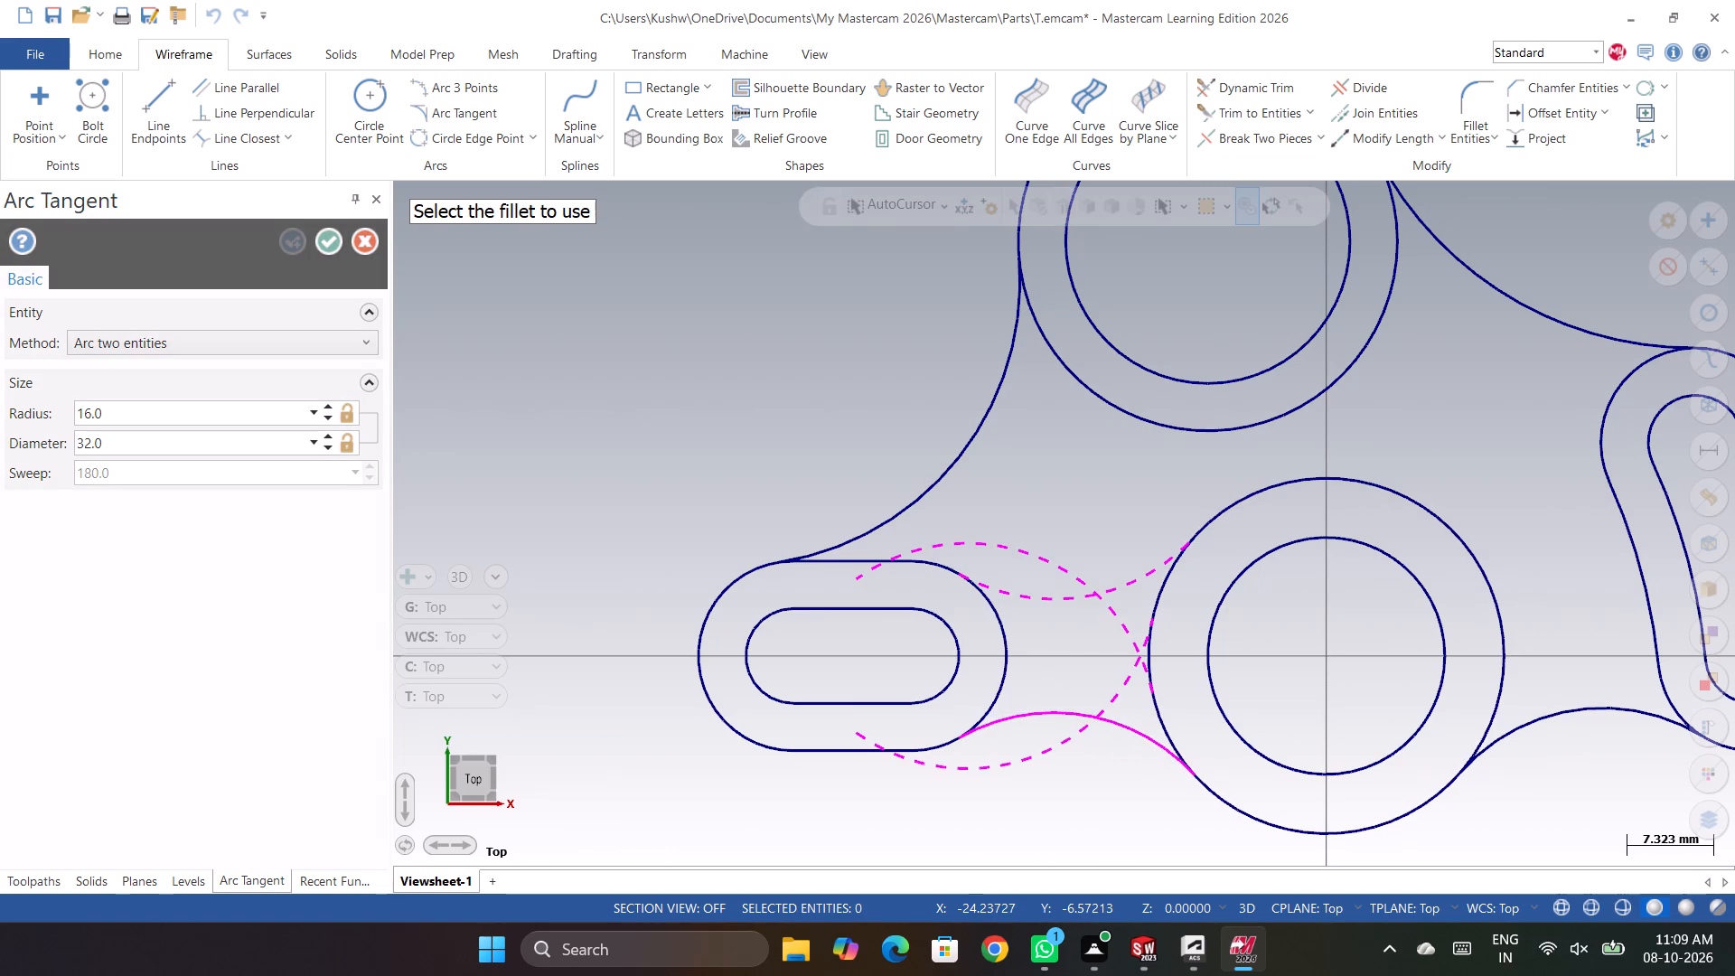
click(1041, 715)
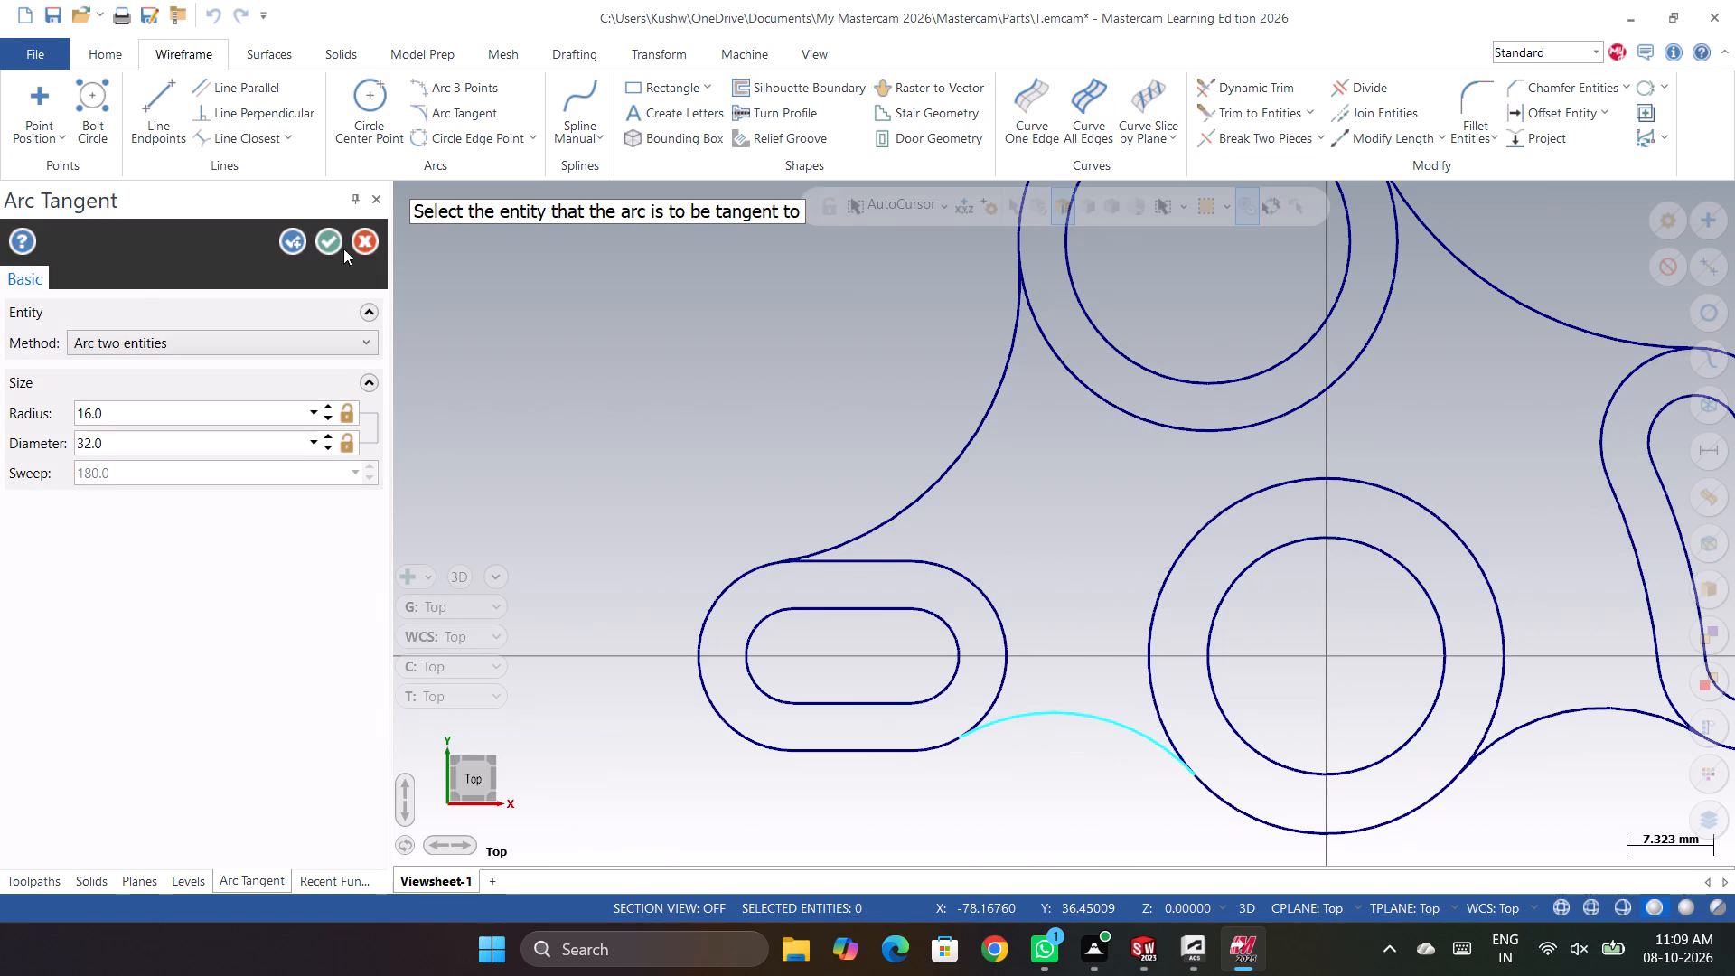
click(333, 245)
key(Escape)
key(Escape)
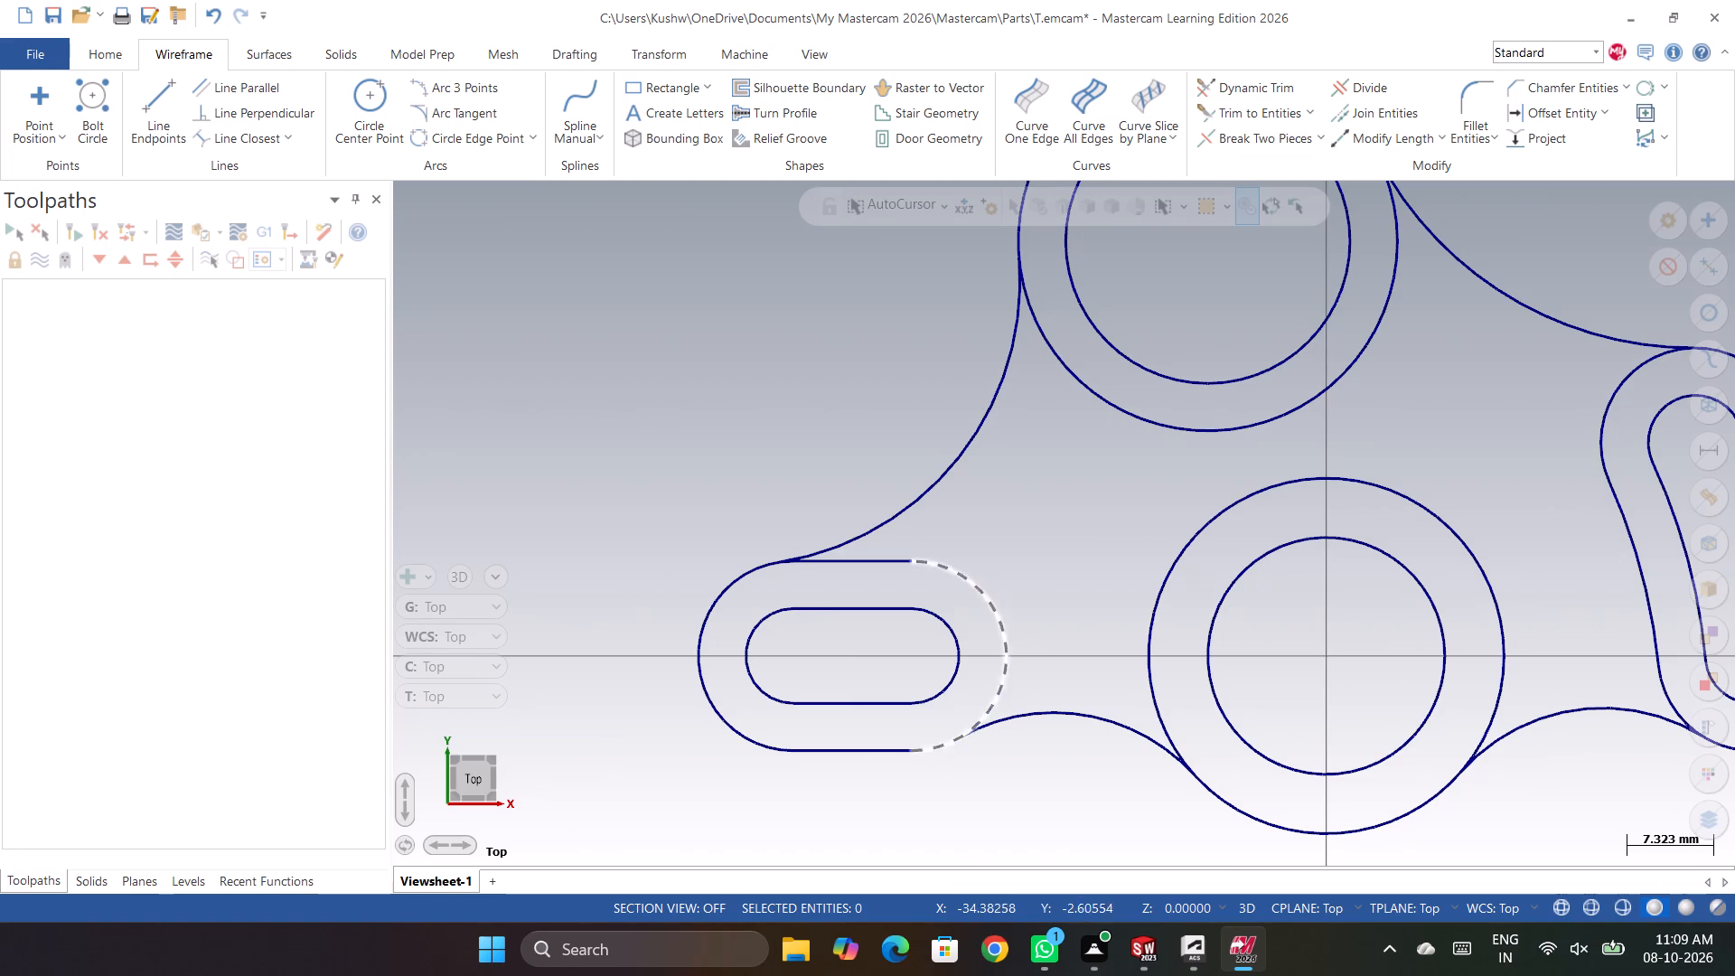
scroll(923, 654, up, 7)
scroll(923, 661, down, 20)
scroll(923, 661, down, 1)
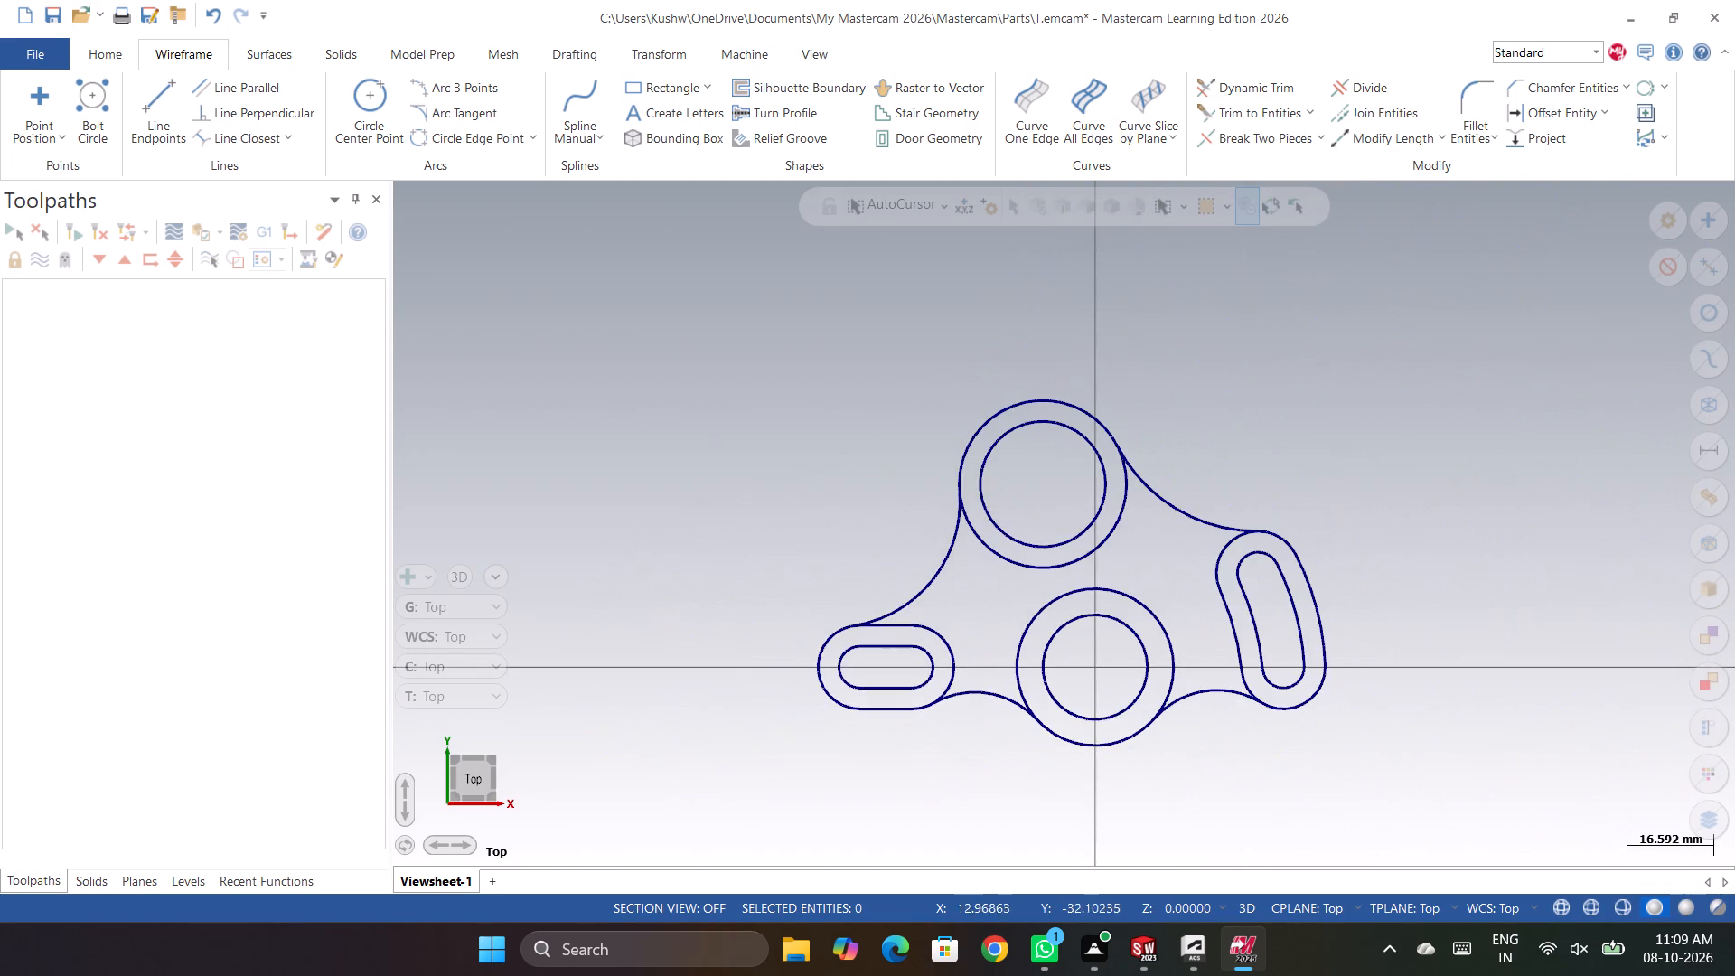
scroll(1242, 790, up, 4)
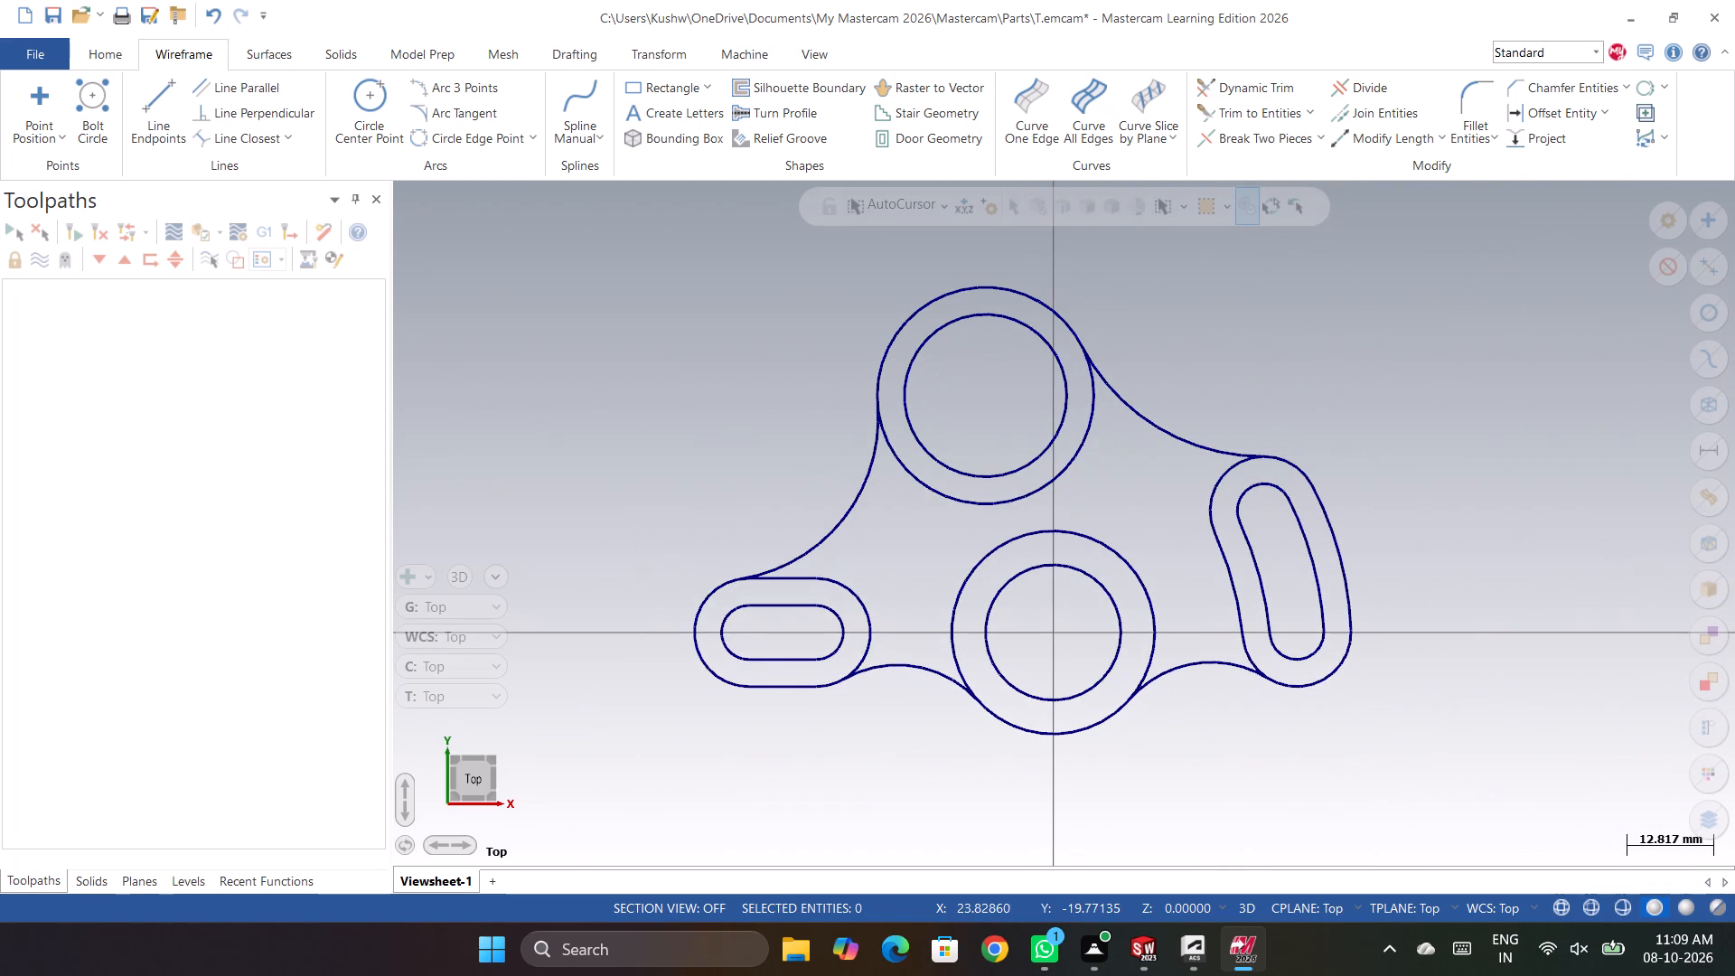
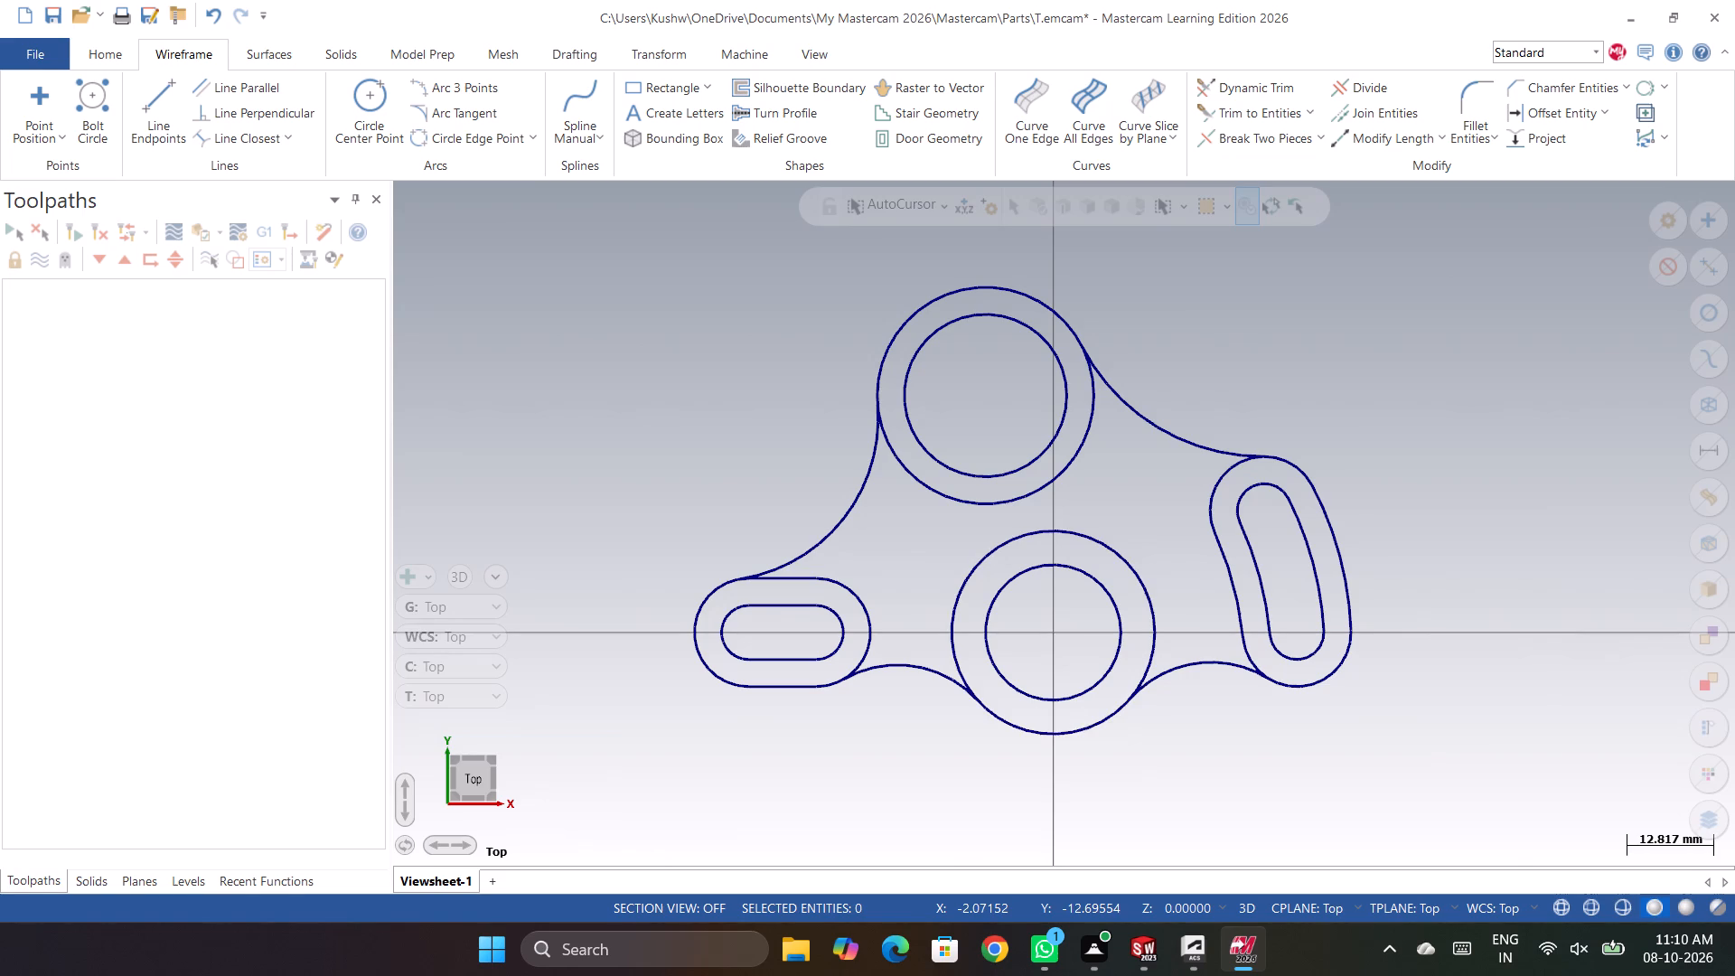
Start a new part file without saving the changes to T.emcam.
key(ctrl+n)
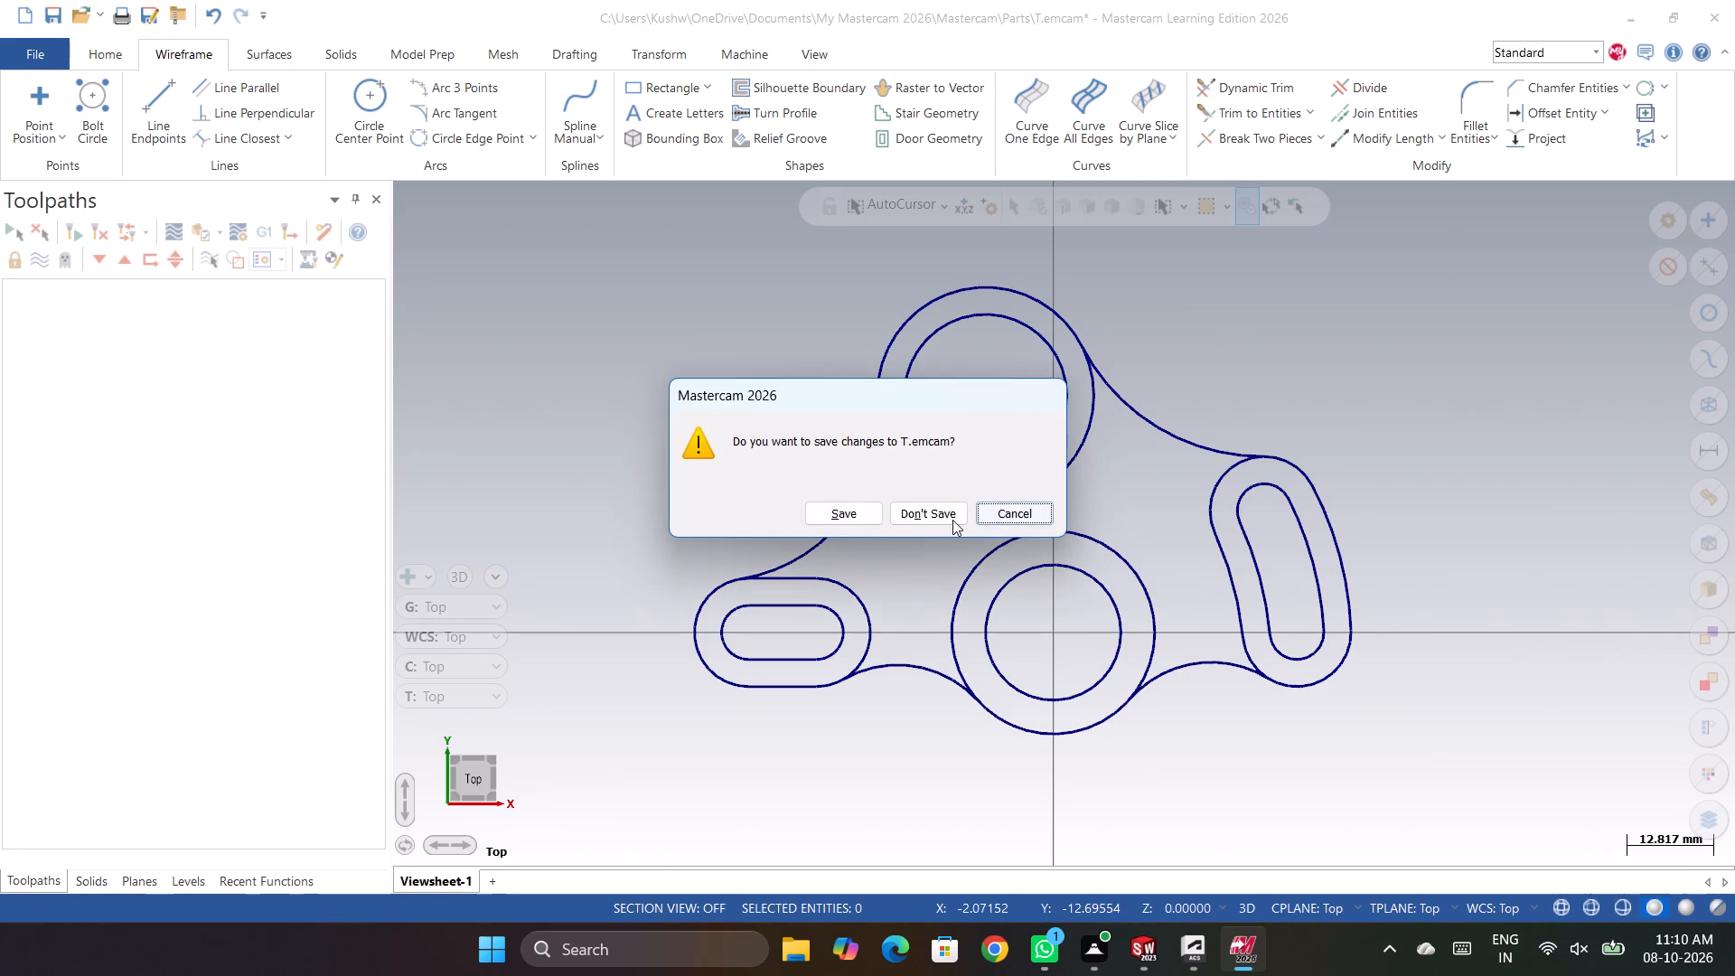
click(934, 516)
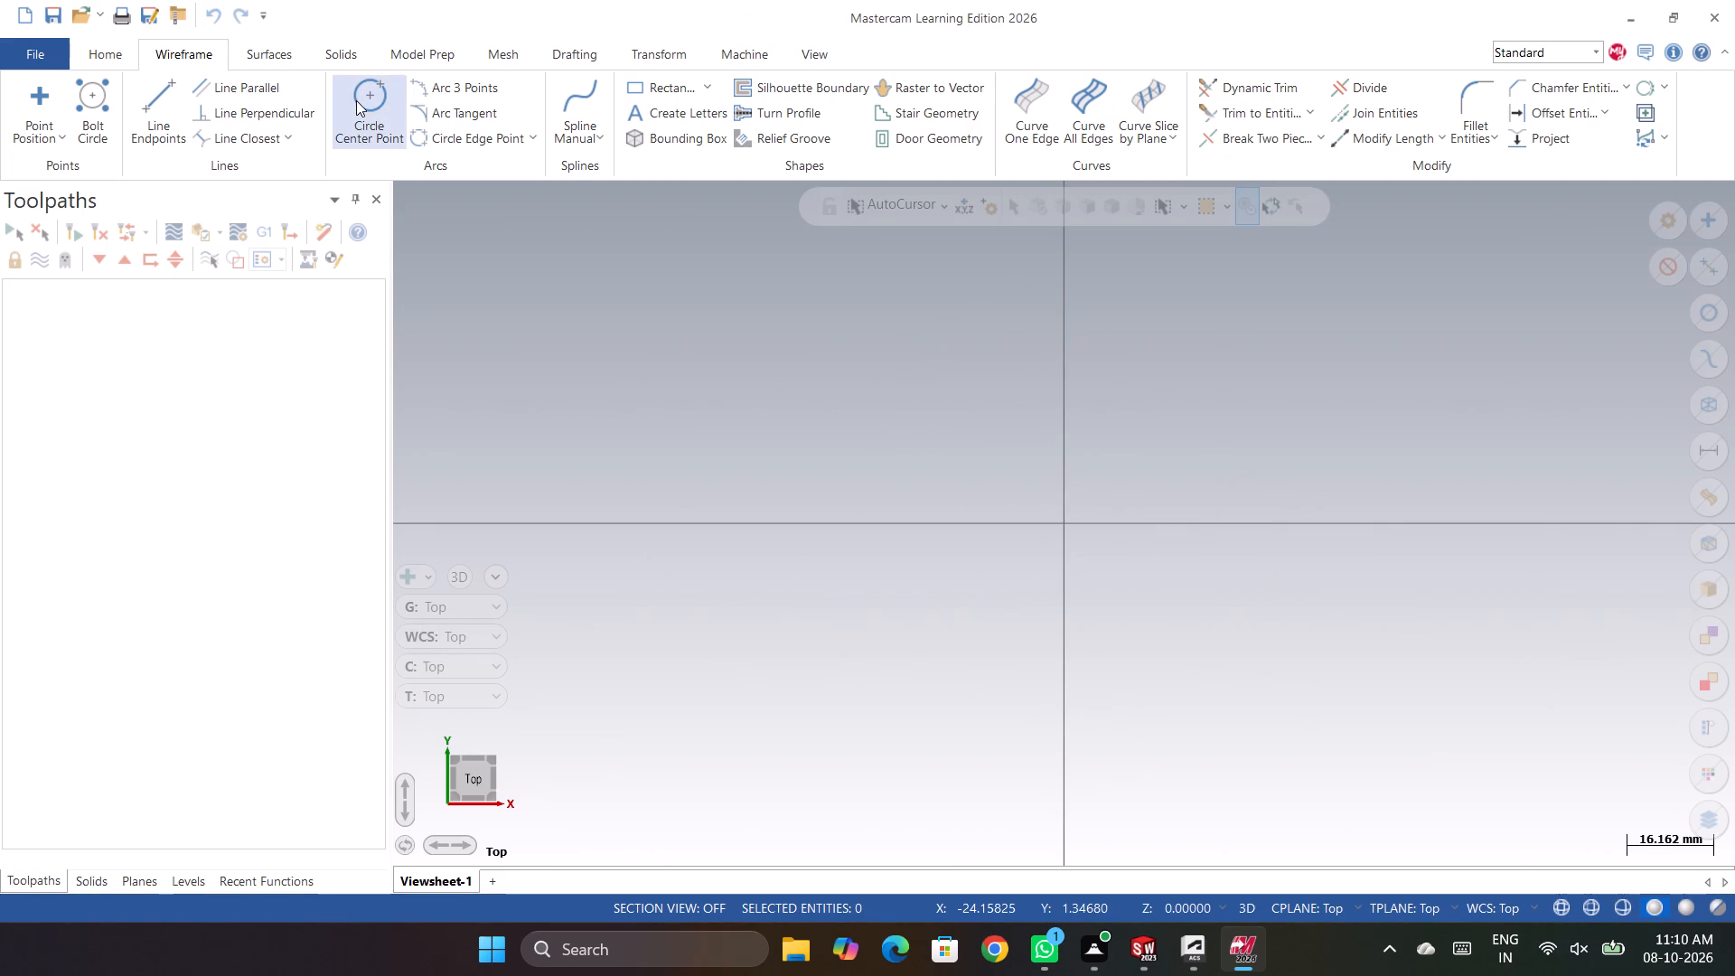
Draw a circle centred on the origin with a diameter of 110 mm.
click(356, 100)
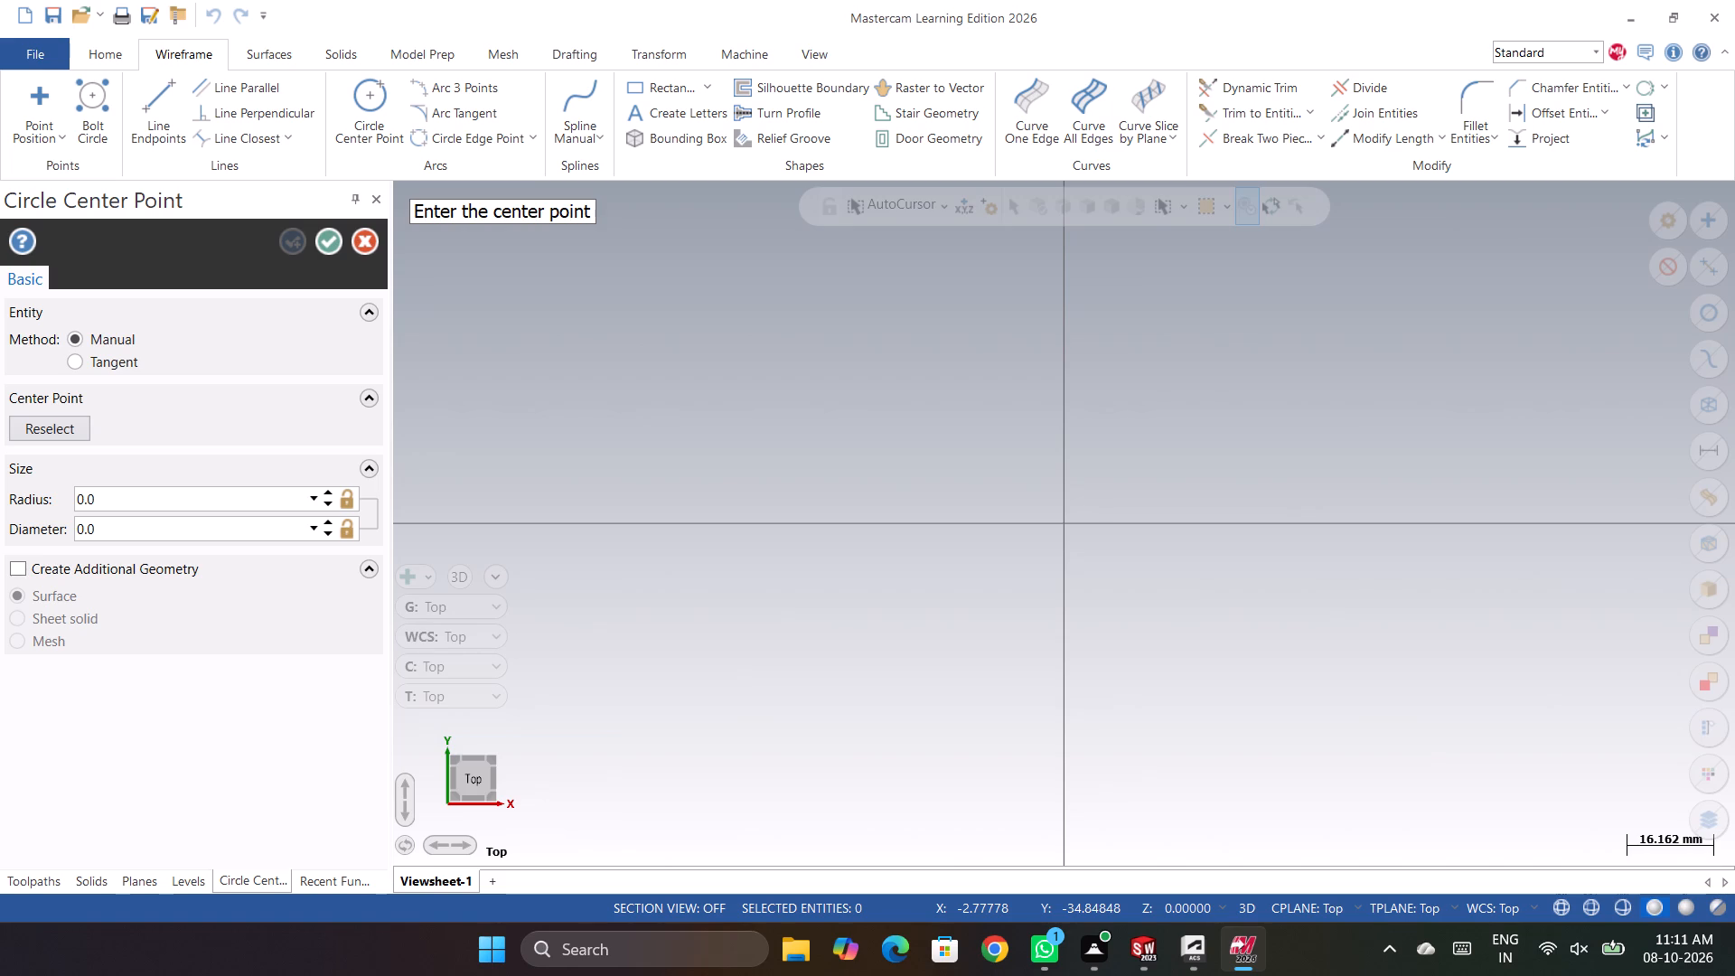
click(1063, 521)
click(1229, 769)
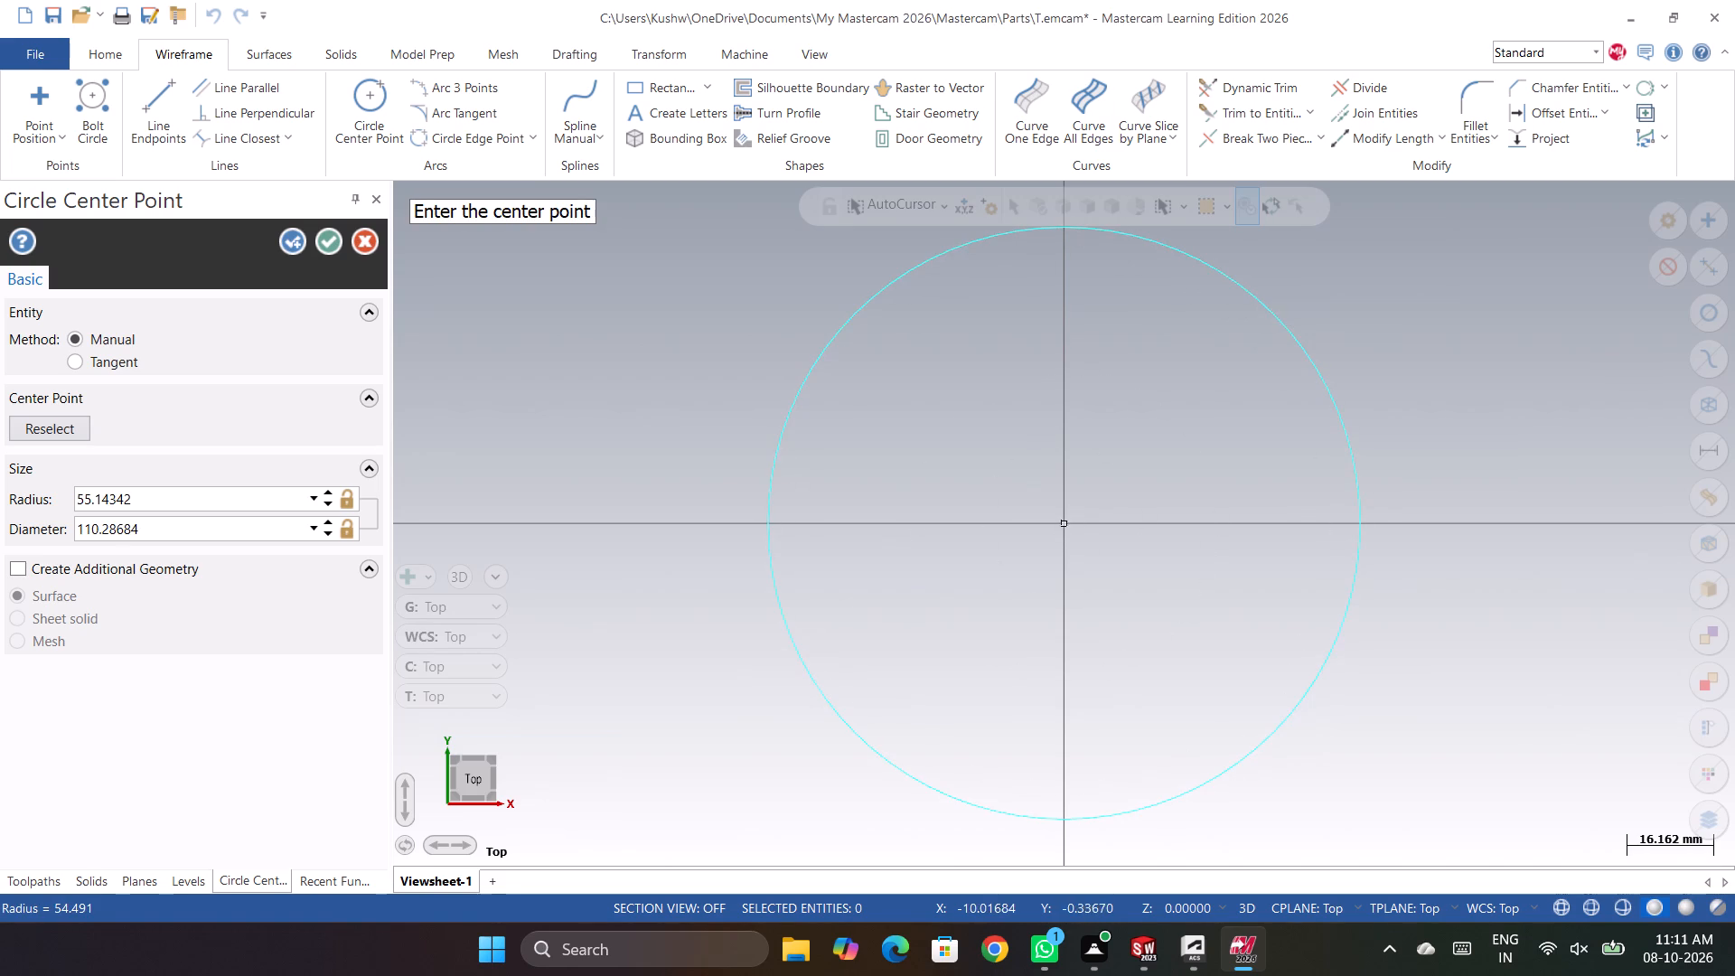
click(146, 494)
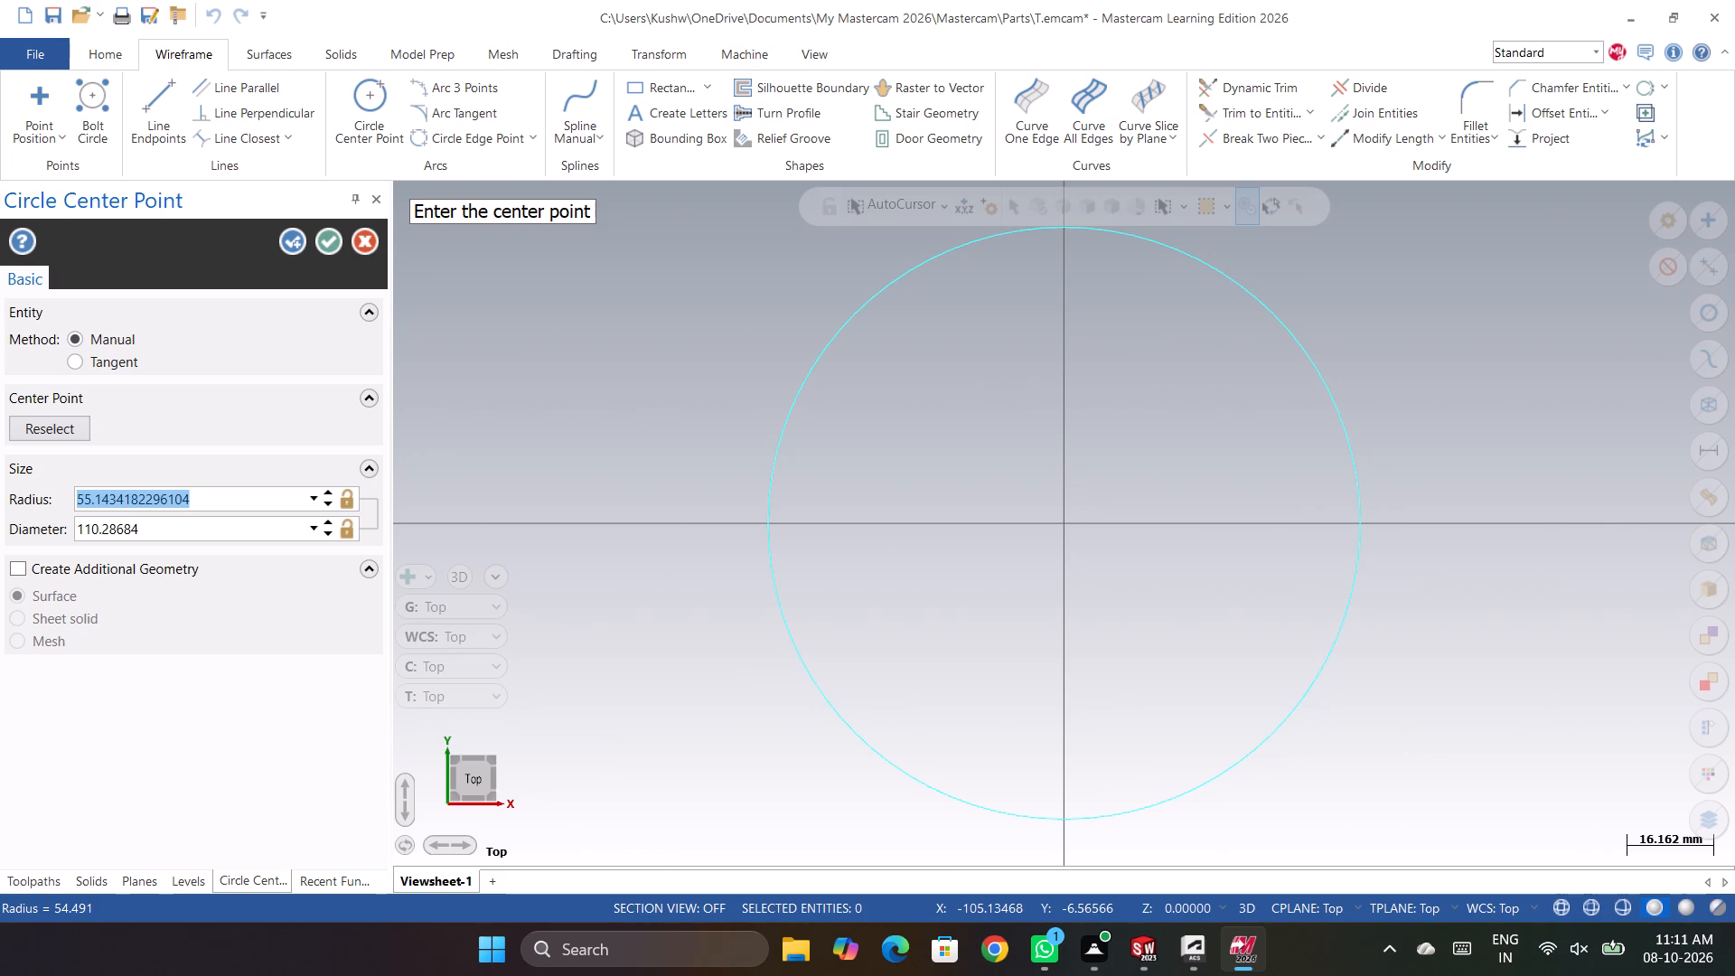
text(110)
key(Return)
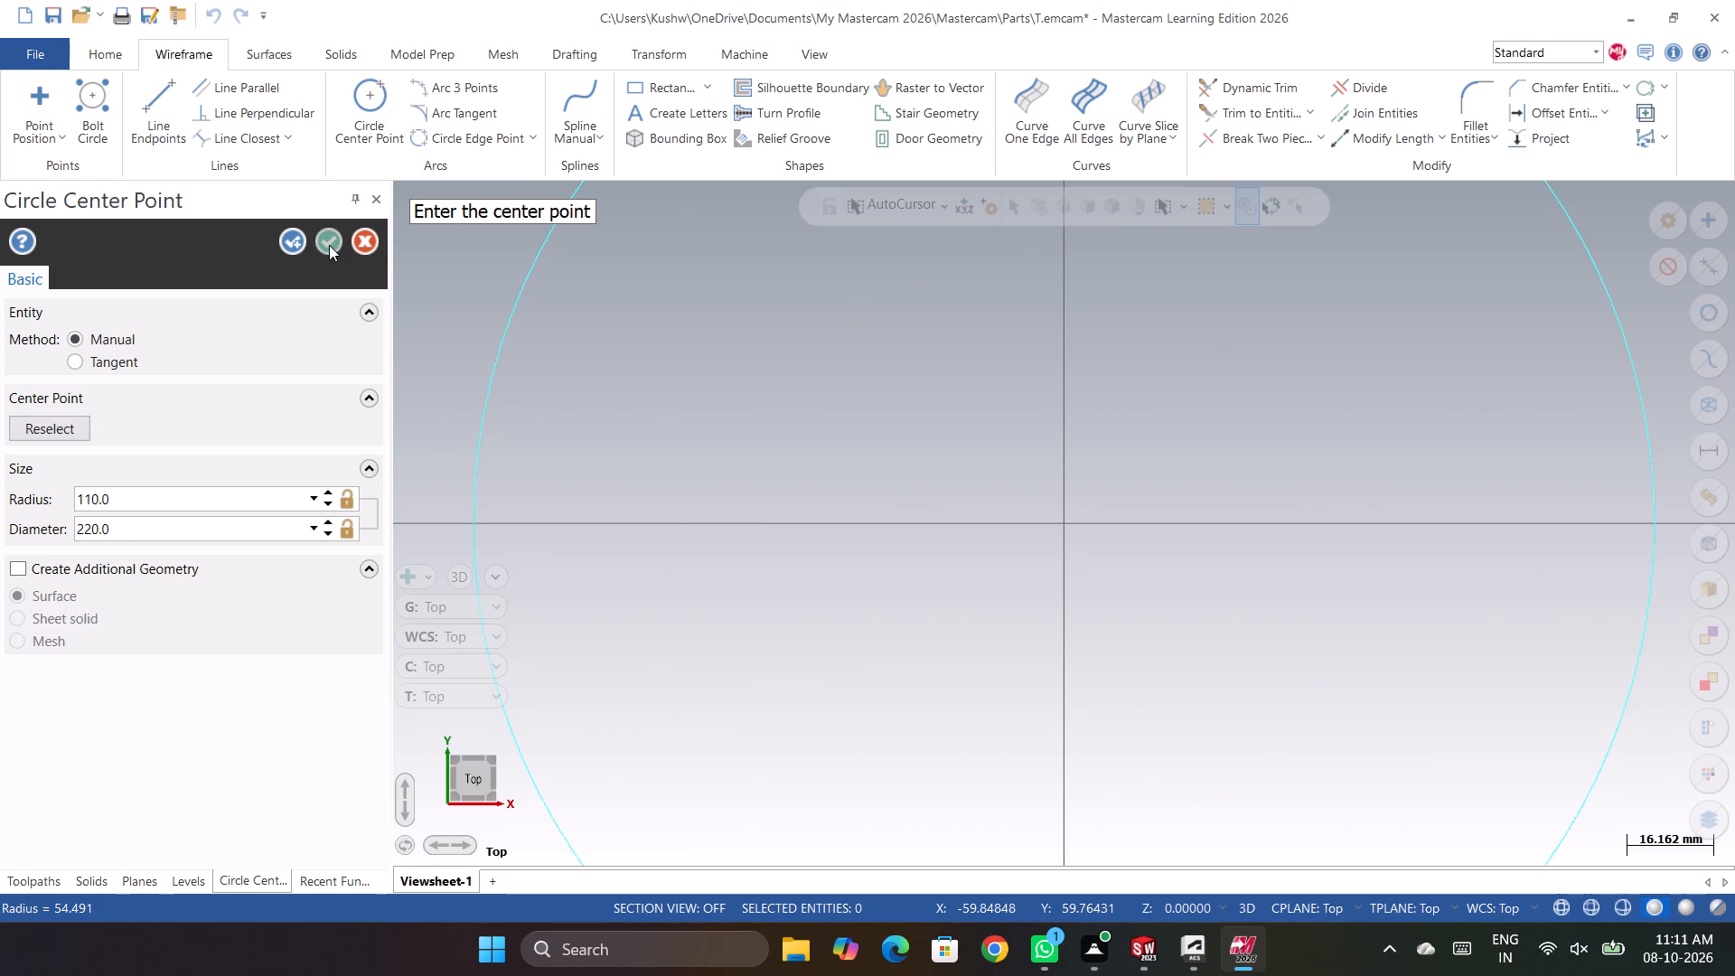
click(174, 530)
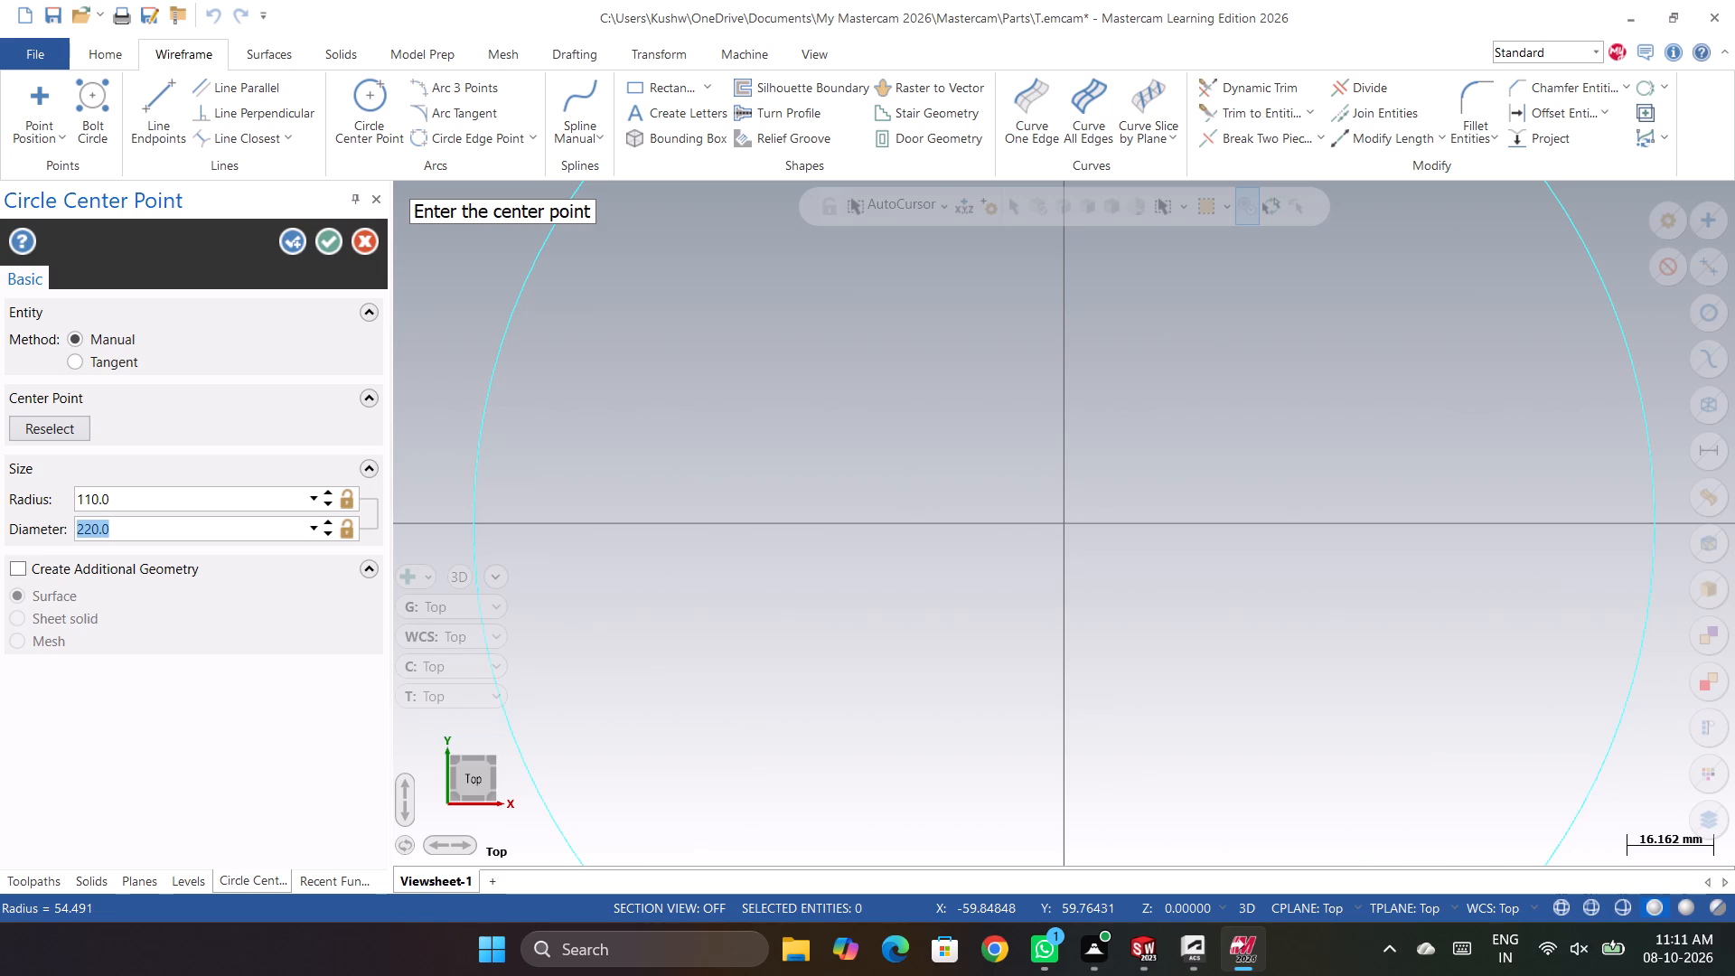
text(110)
key(Return)
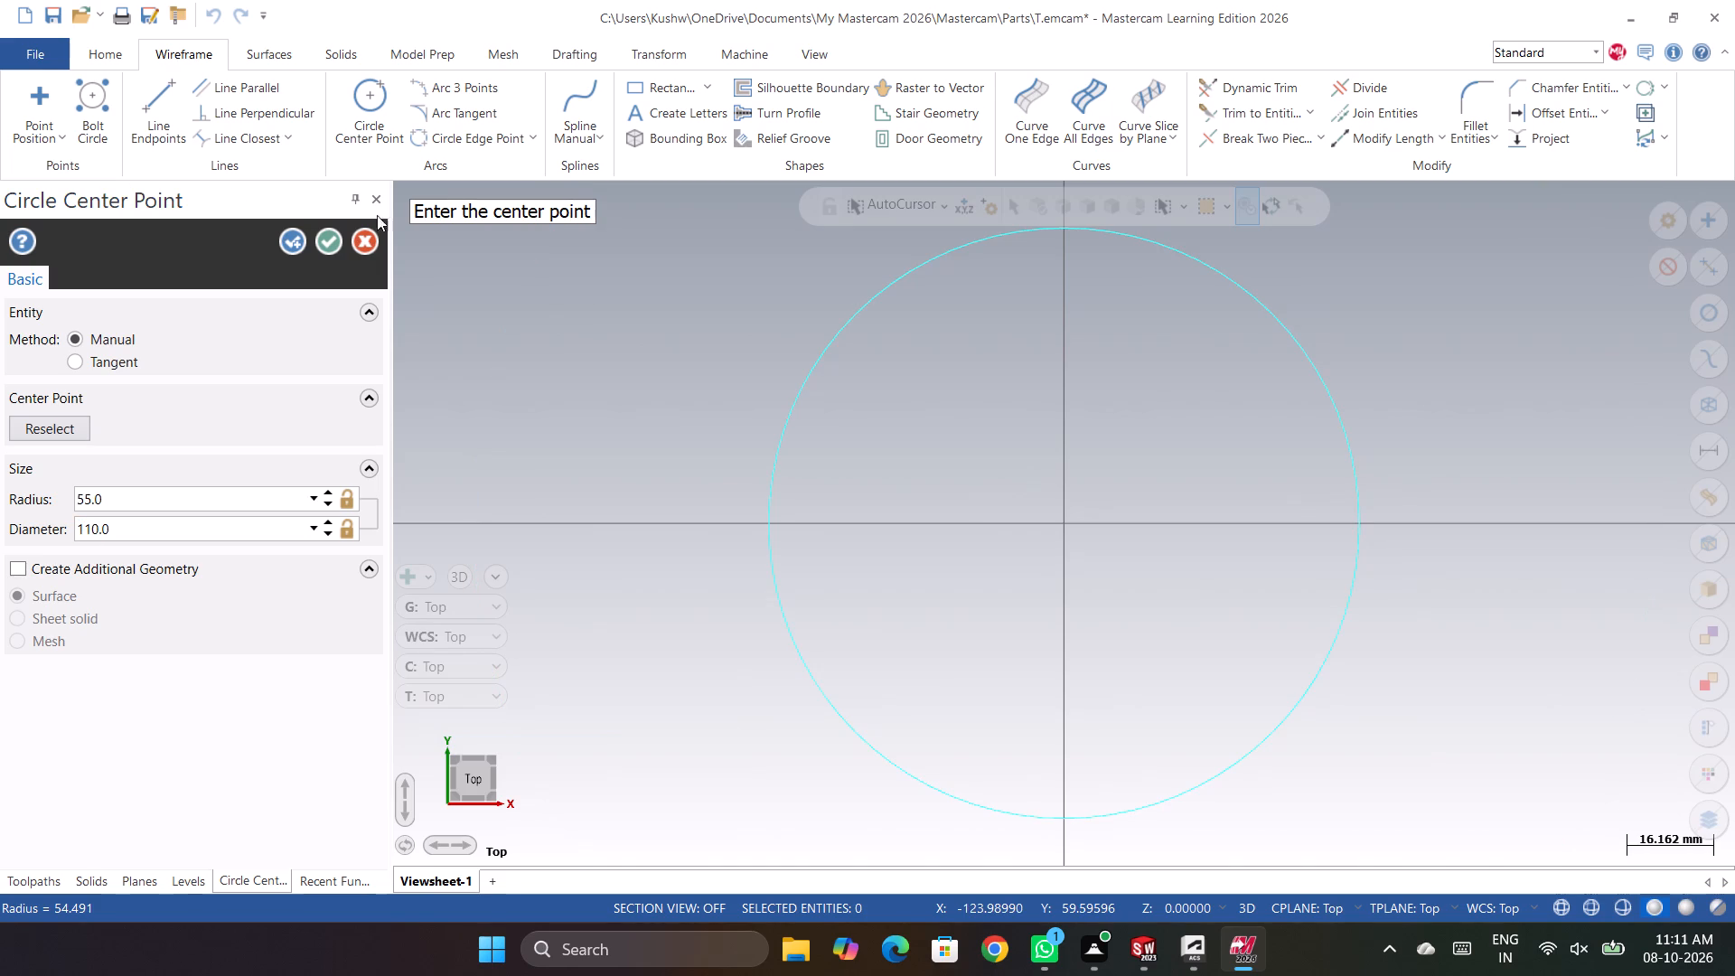
click(329, 230)
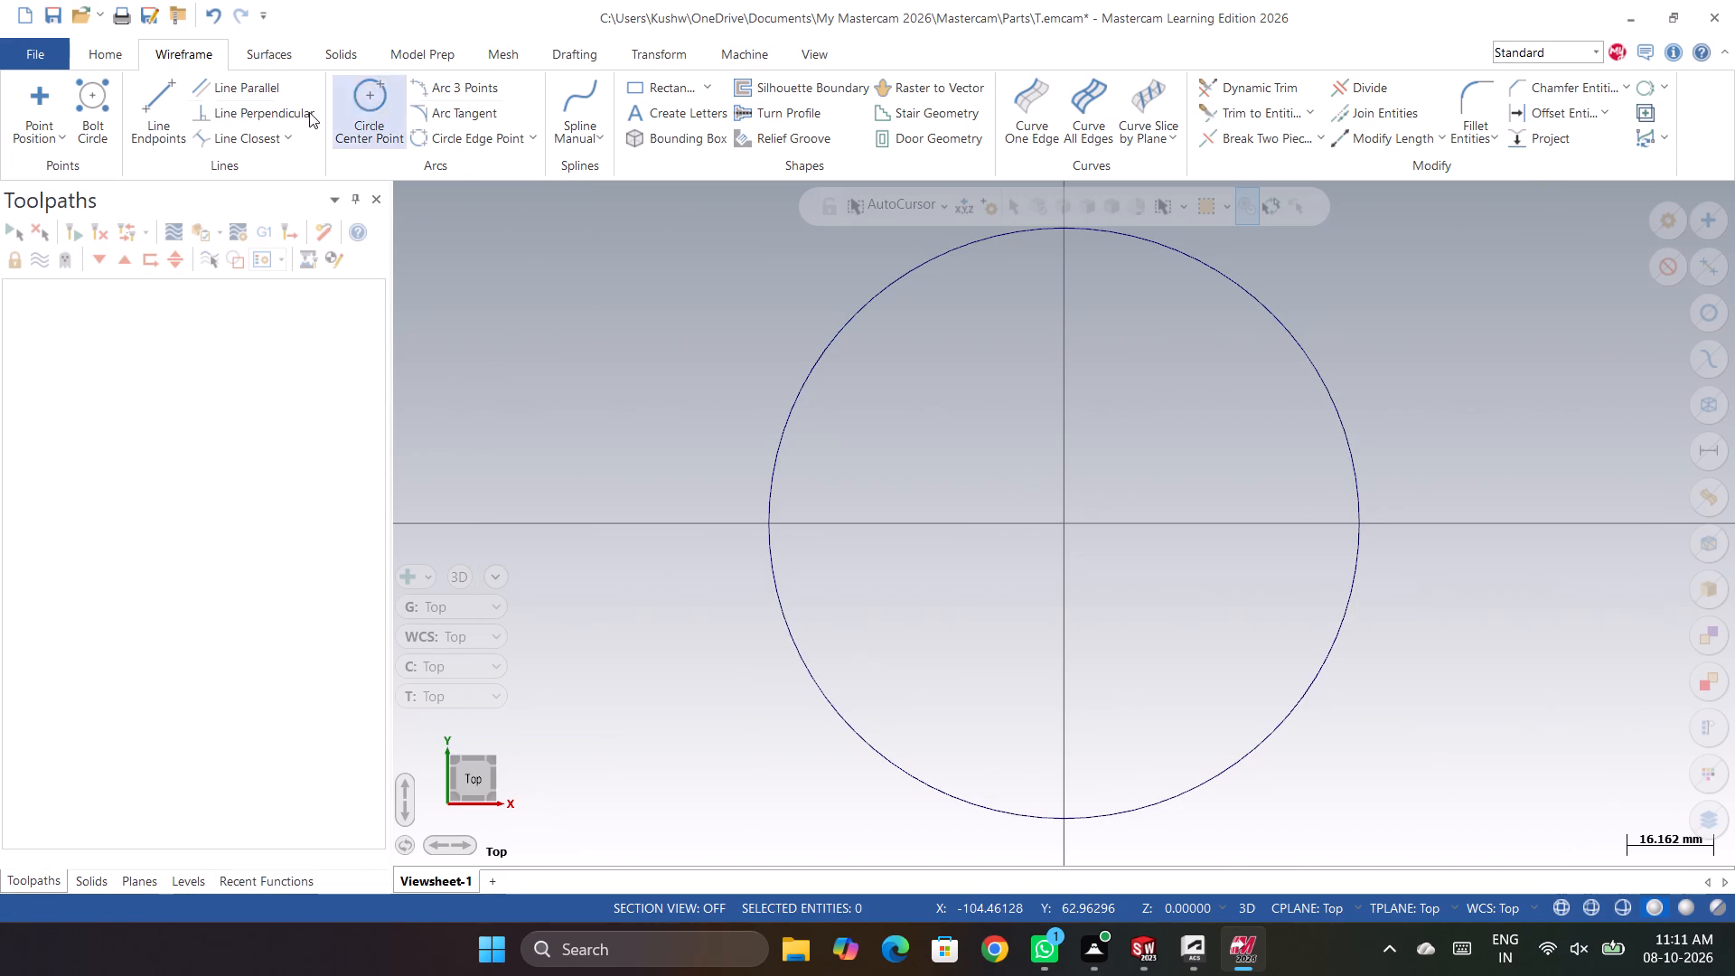
Change the 110 mm circle's line width to the third thickness.
click(808, 374)
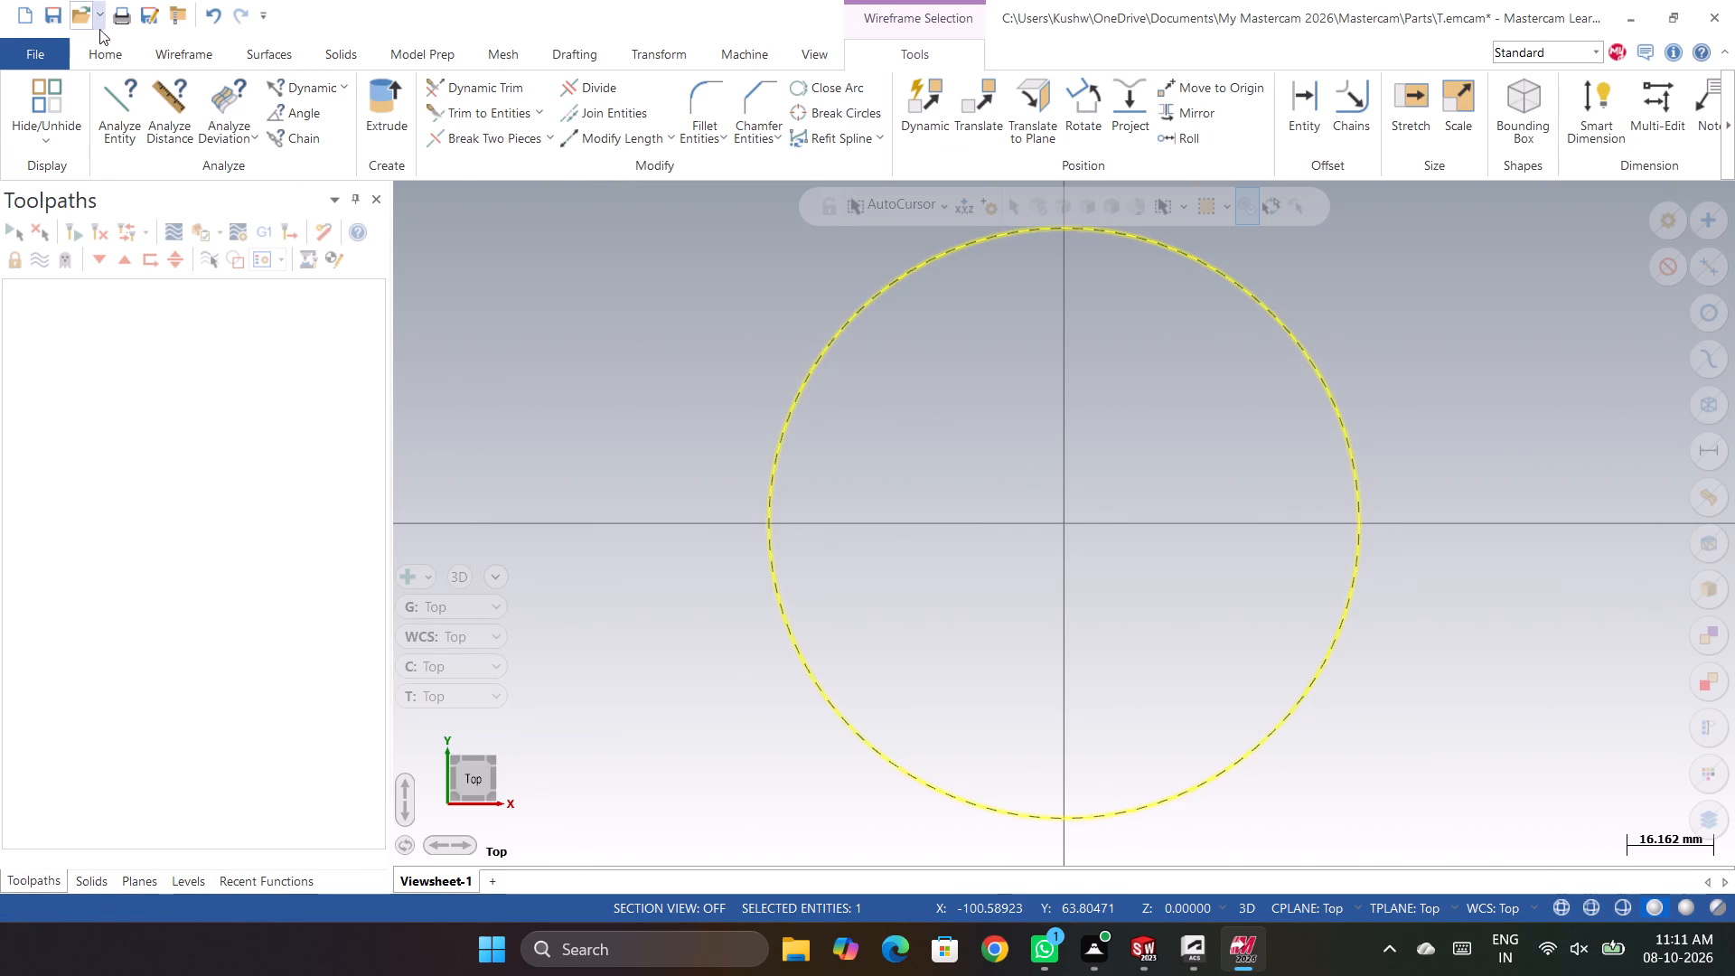
click(117, 50)
click(324, 105)
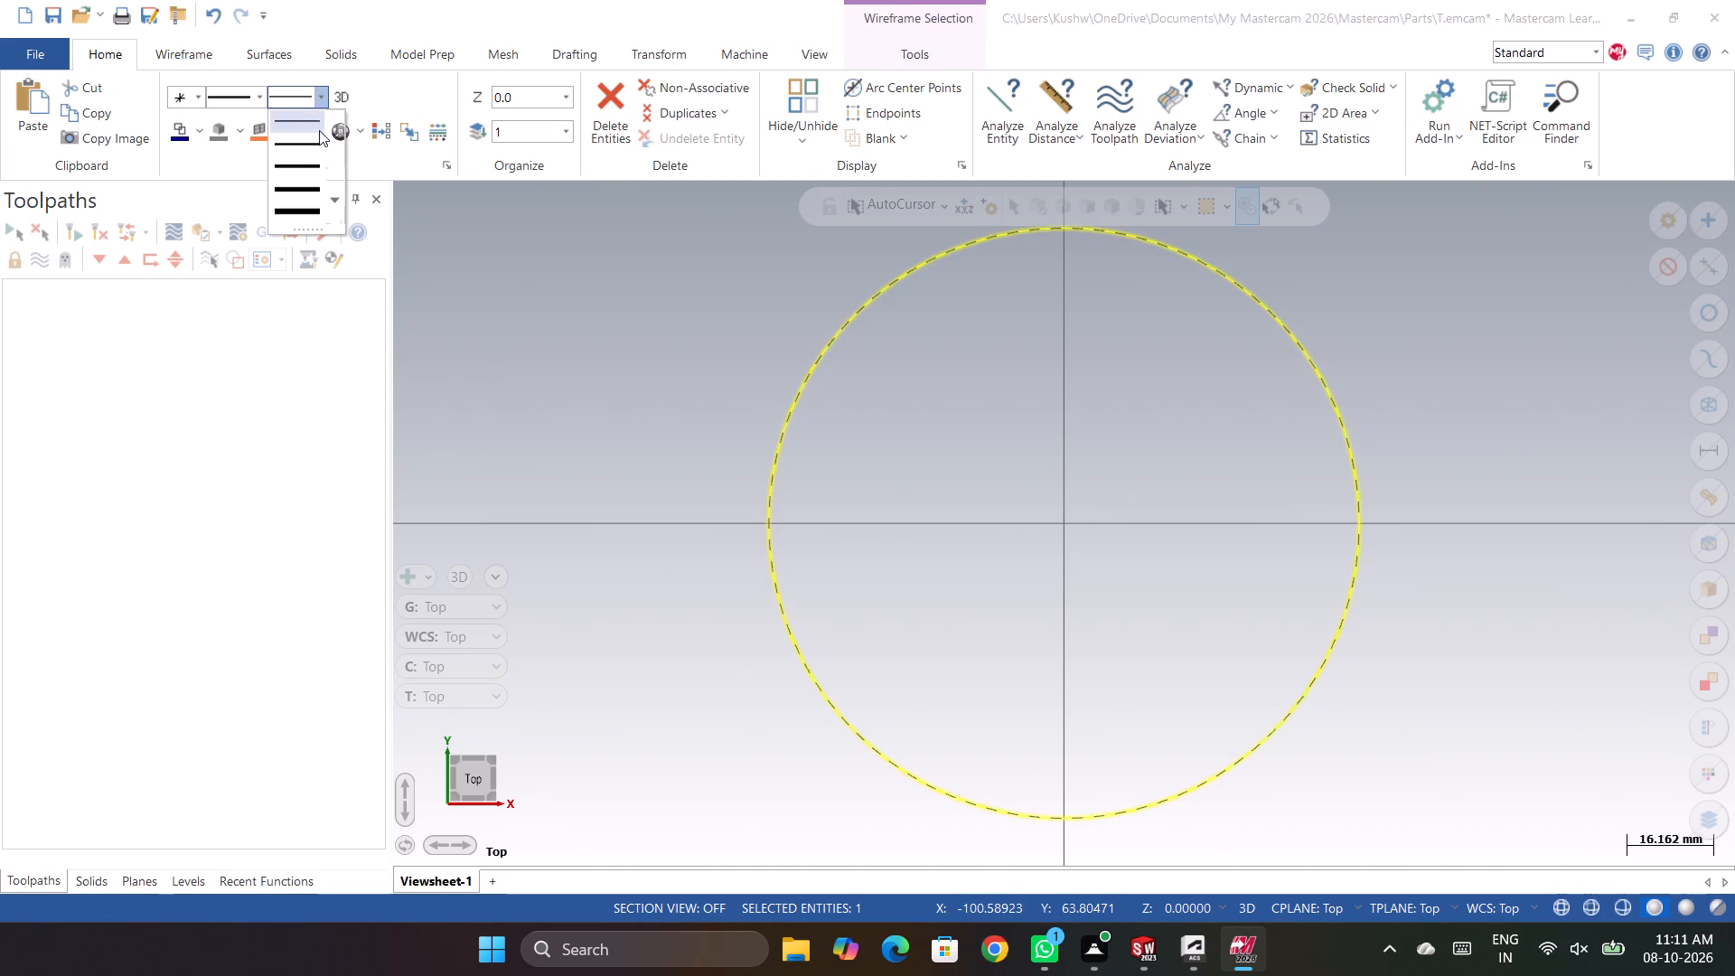
click(314, 160)
click(161, 55)
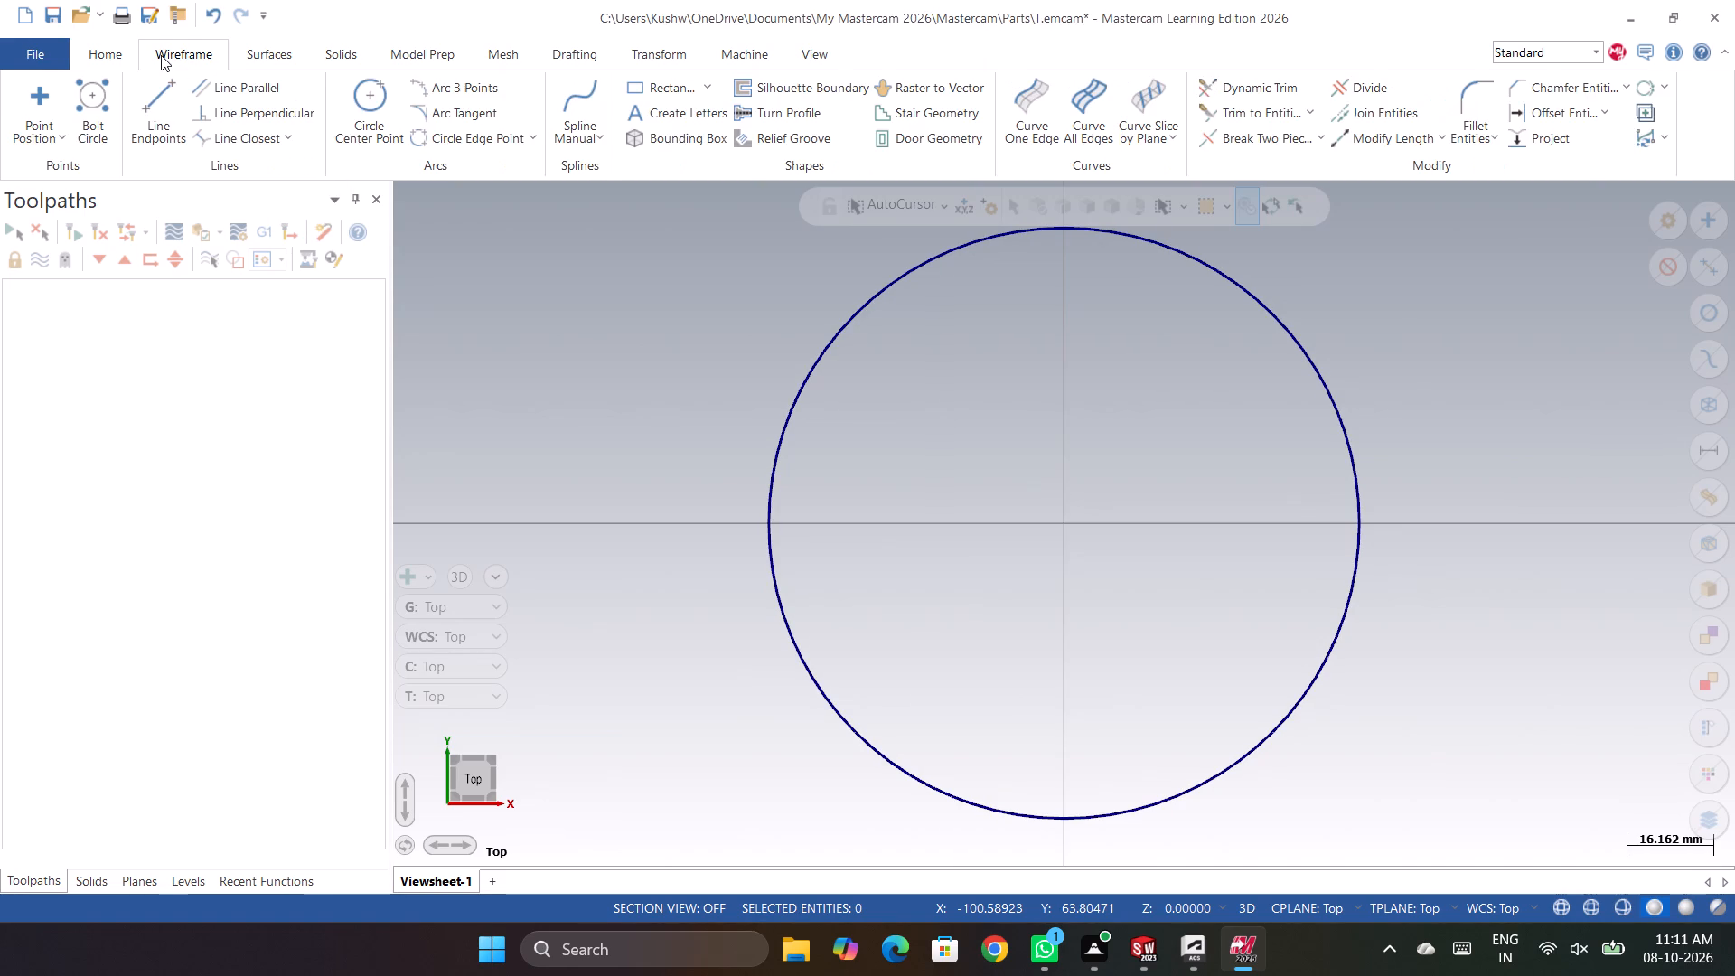
Set the default line width for new wireframe geometry to the third thickness.
click(115, 59)
click(302, 94)
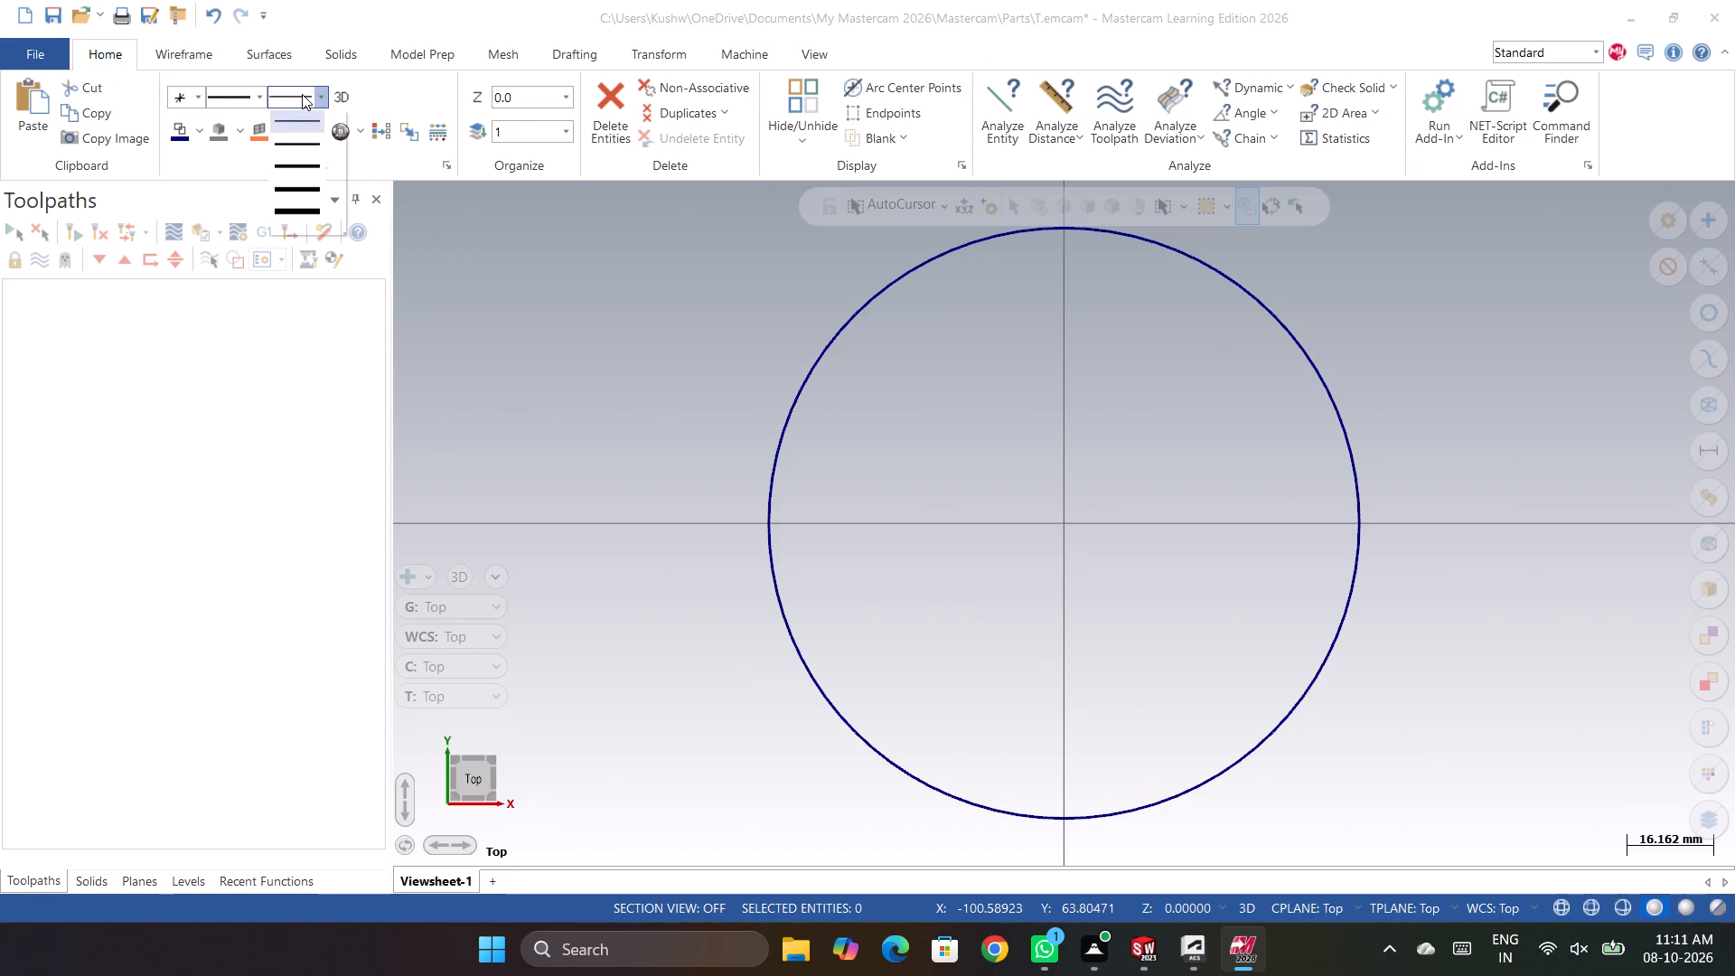
click(309, 163)
click(181, 46)
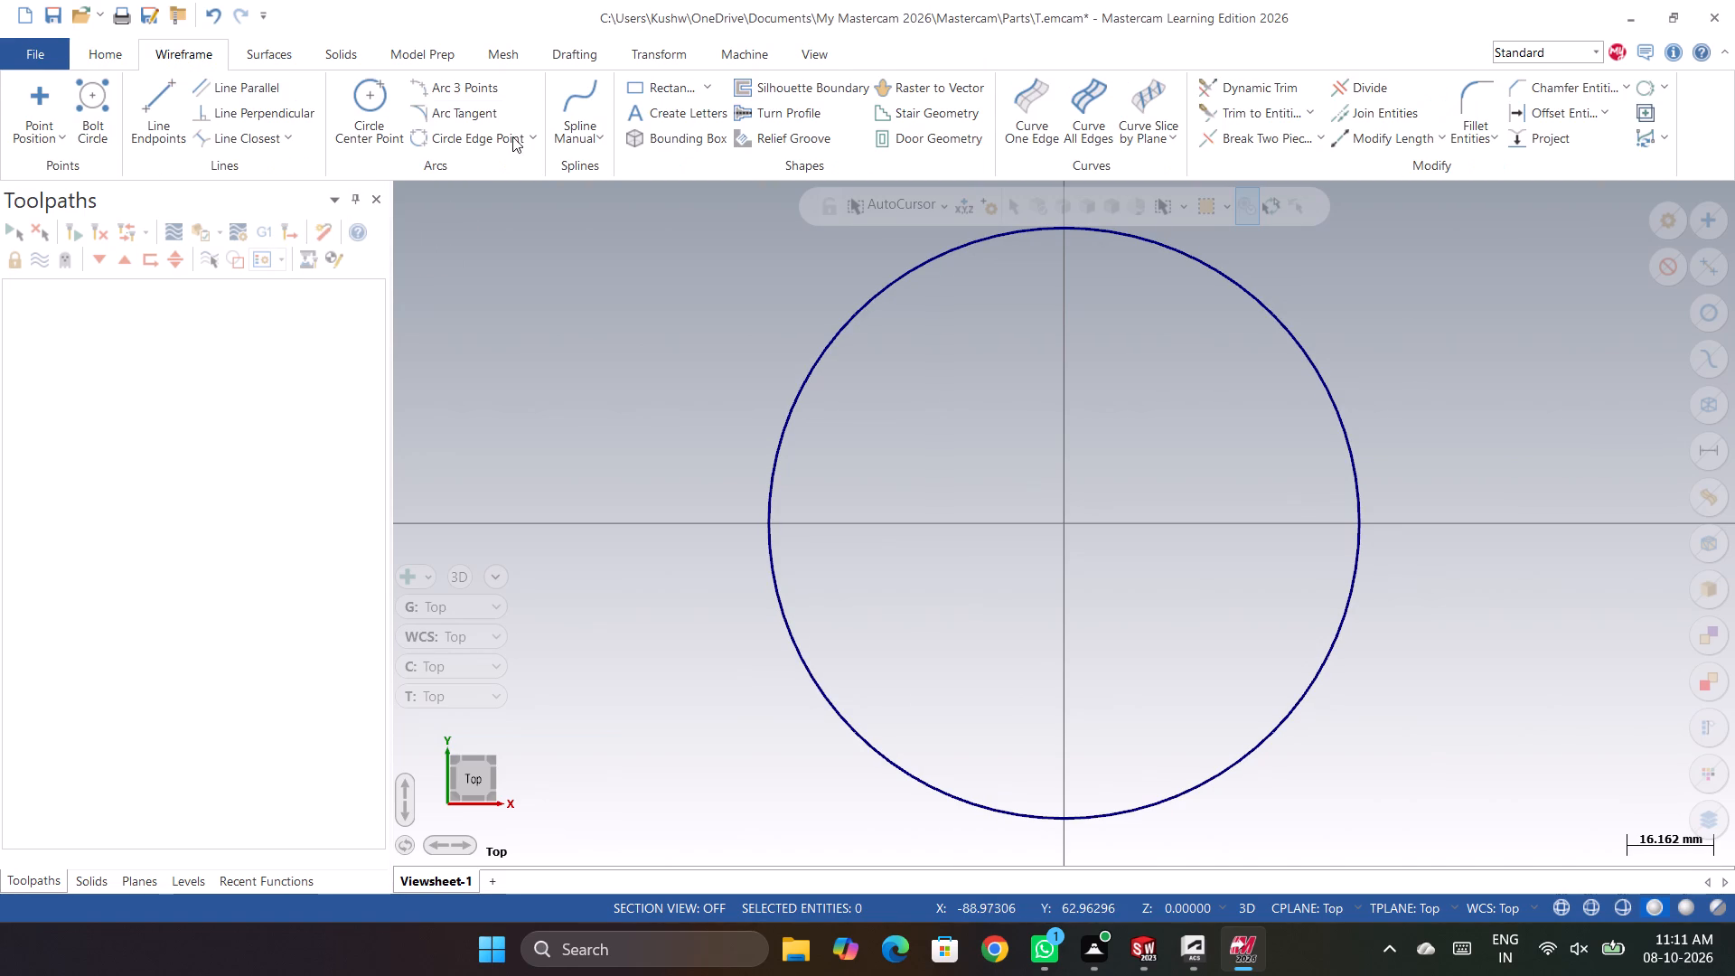
Draw a second circle centred on the origin with a diameter of 100 mm.
click(374, 103)
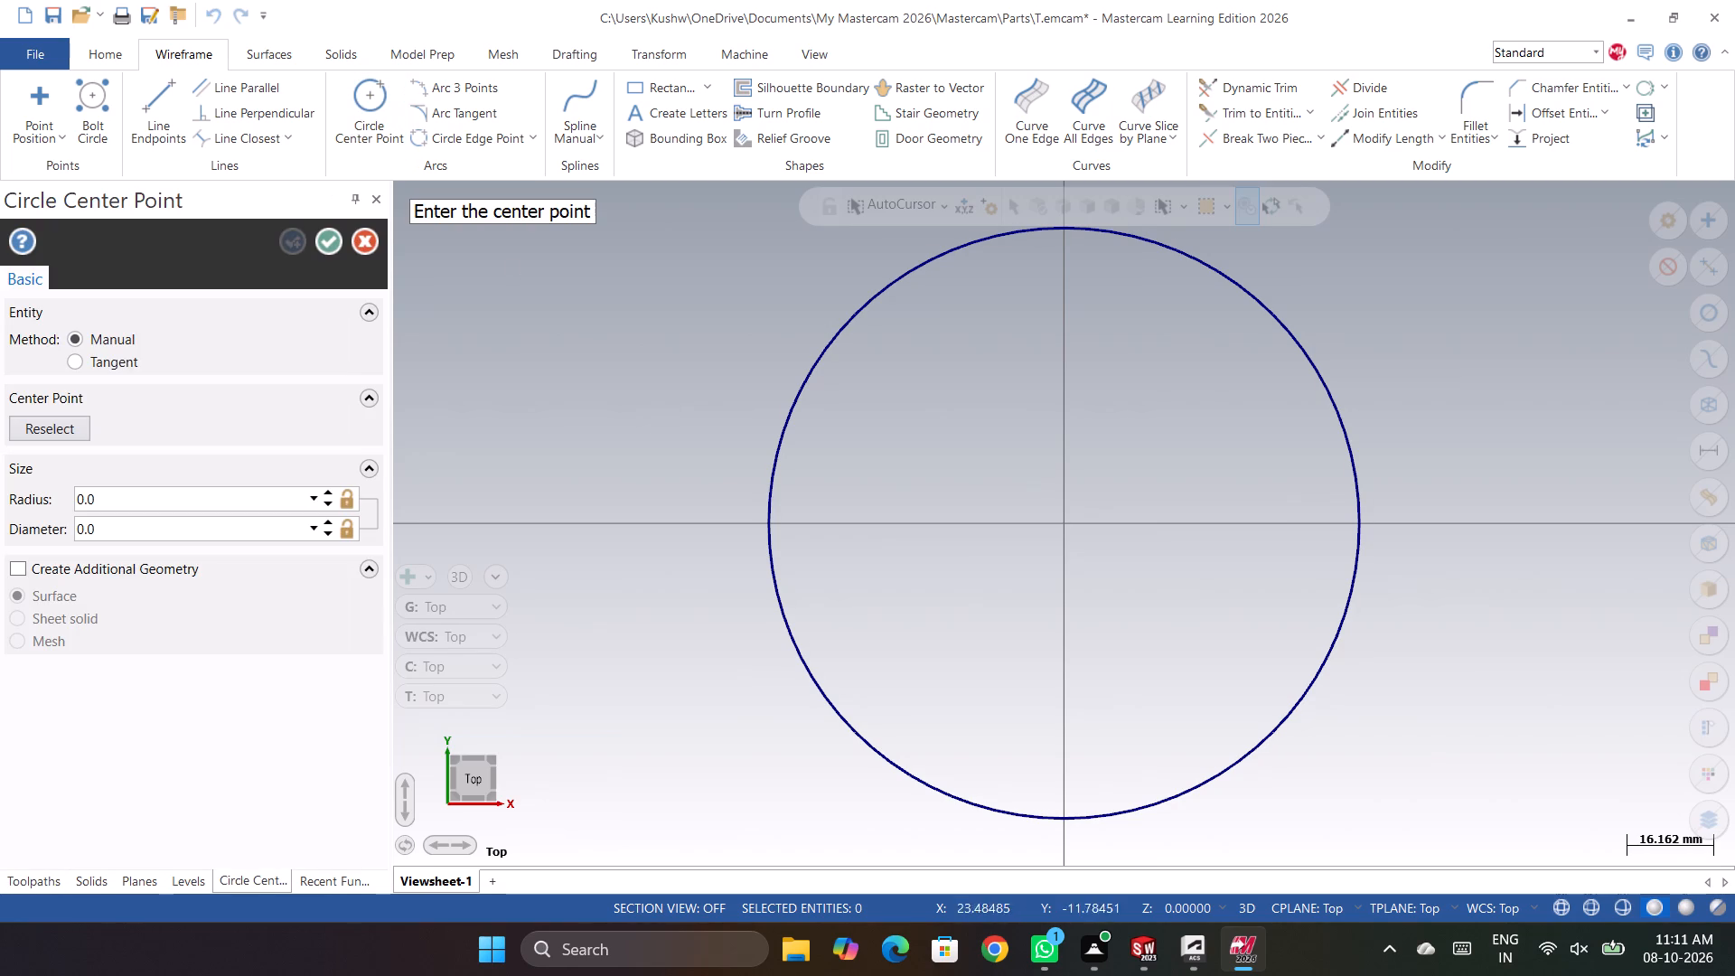
click(1060, 524)
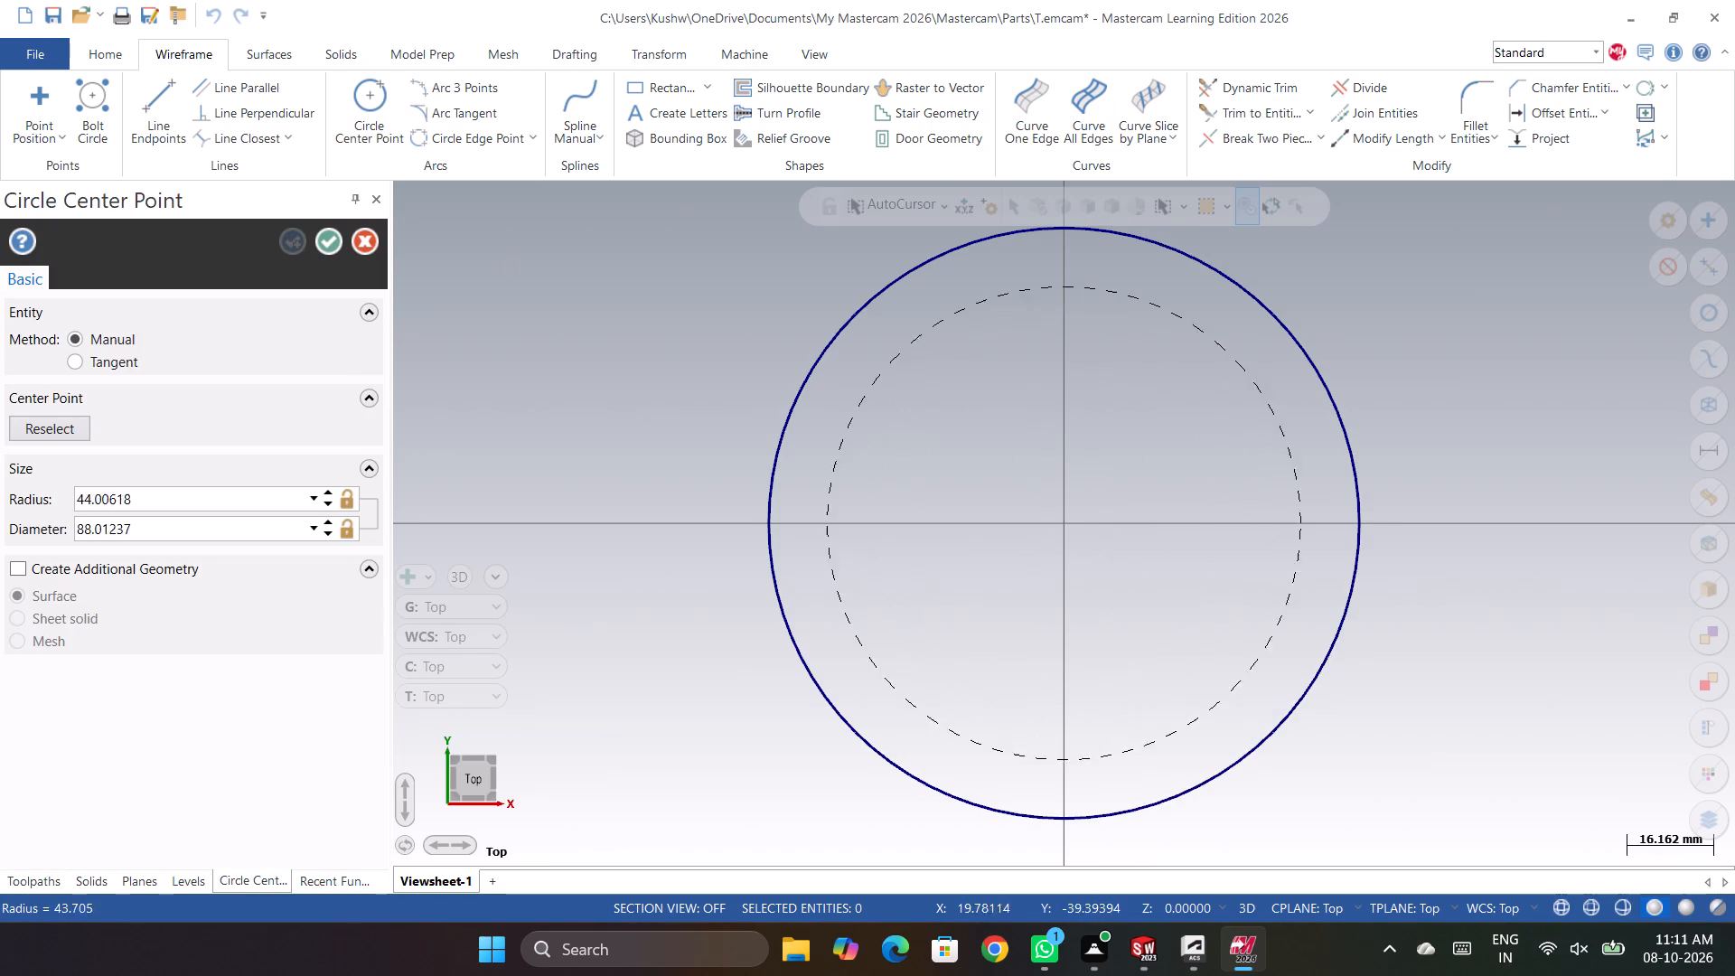
click(1185, 750)
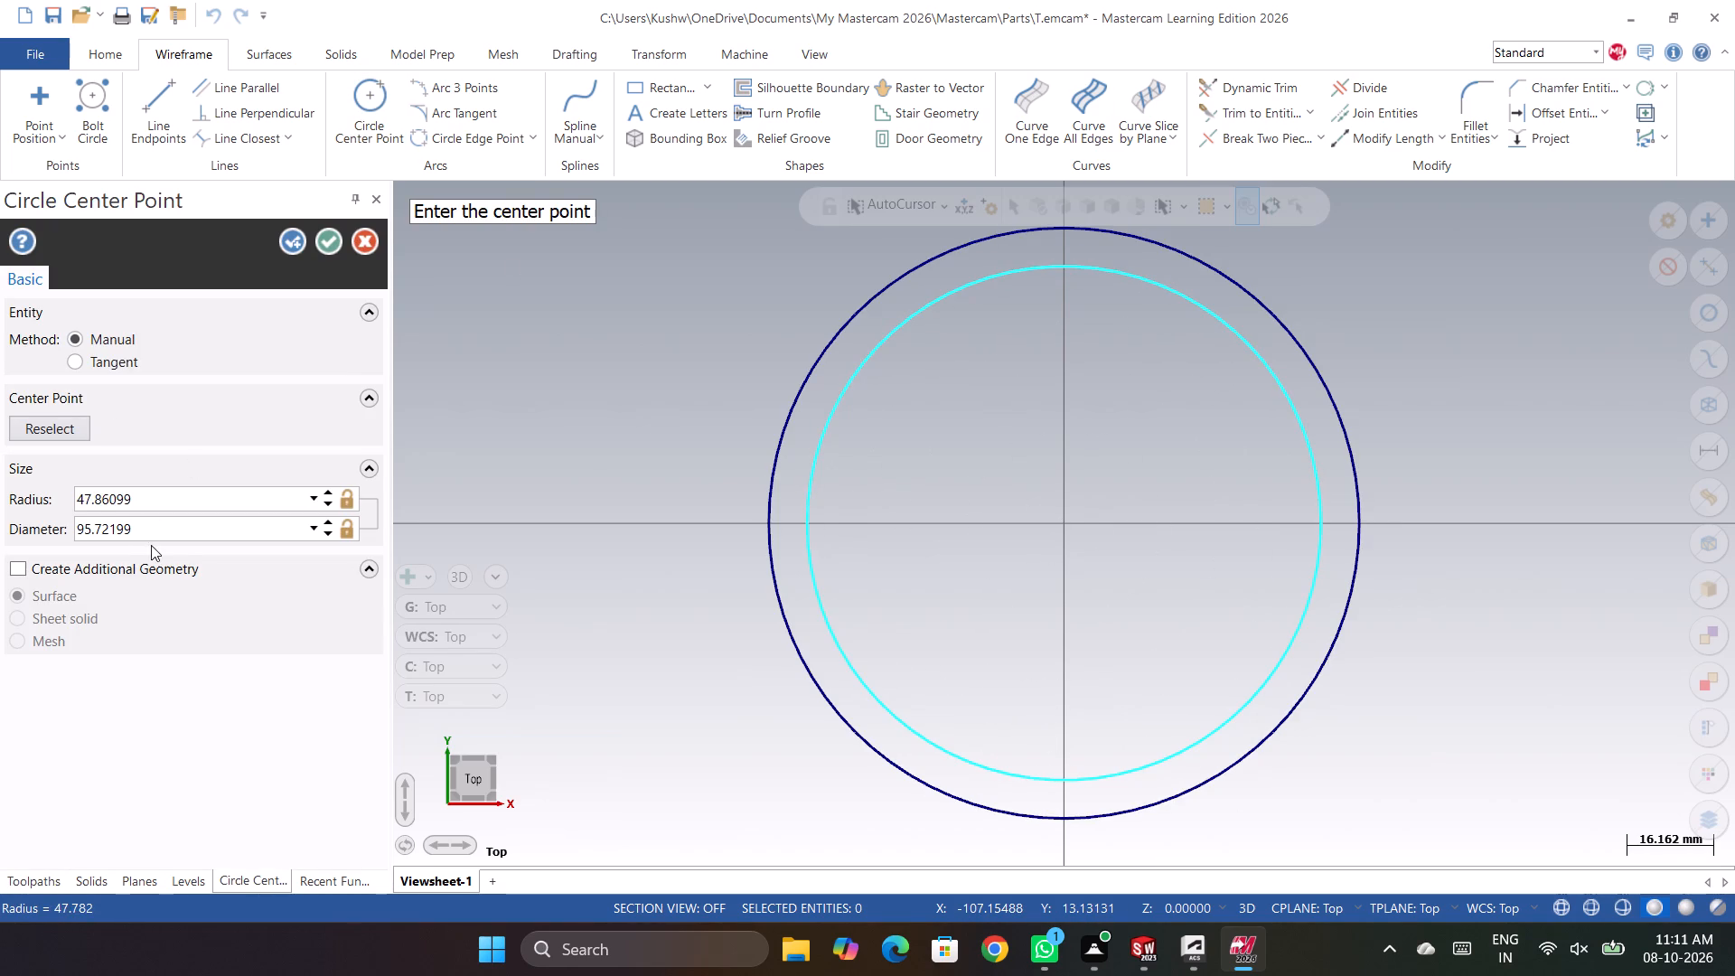
click(156, 533)
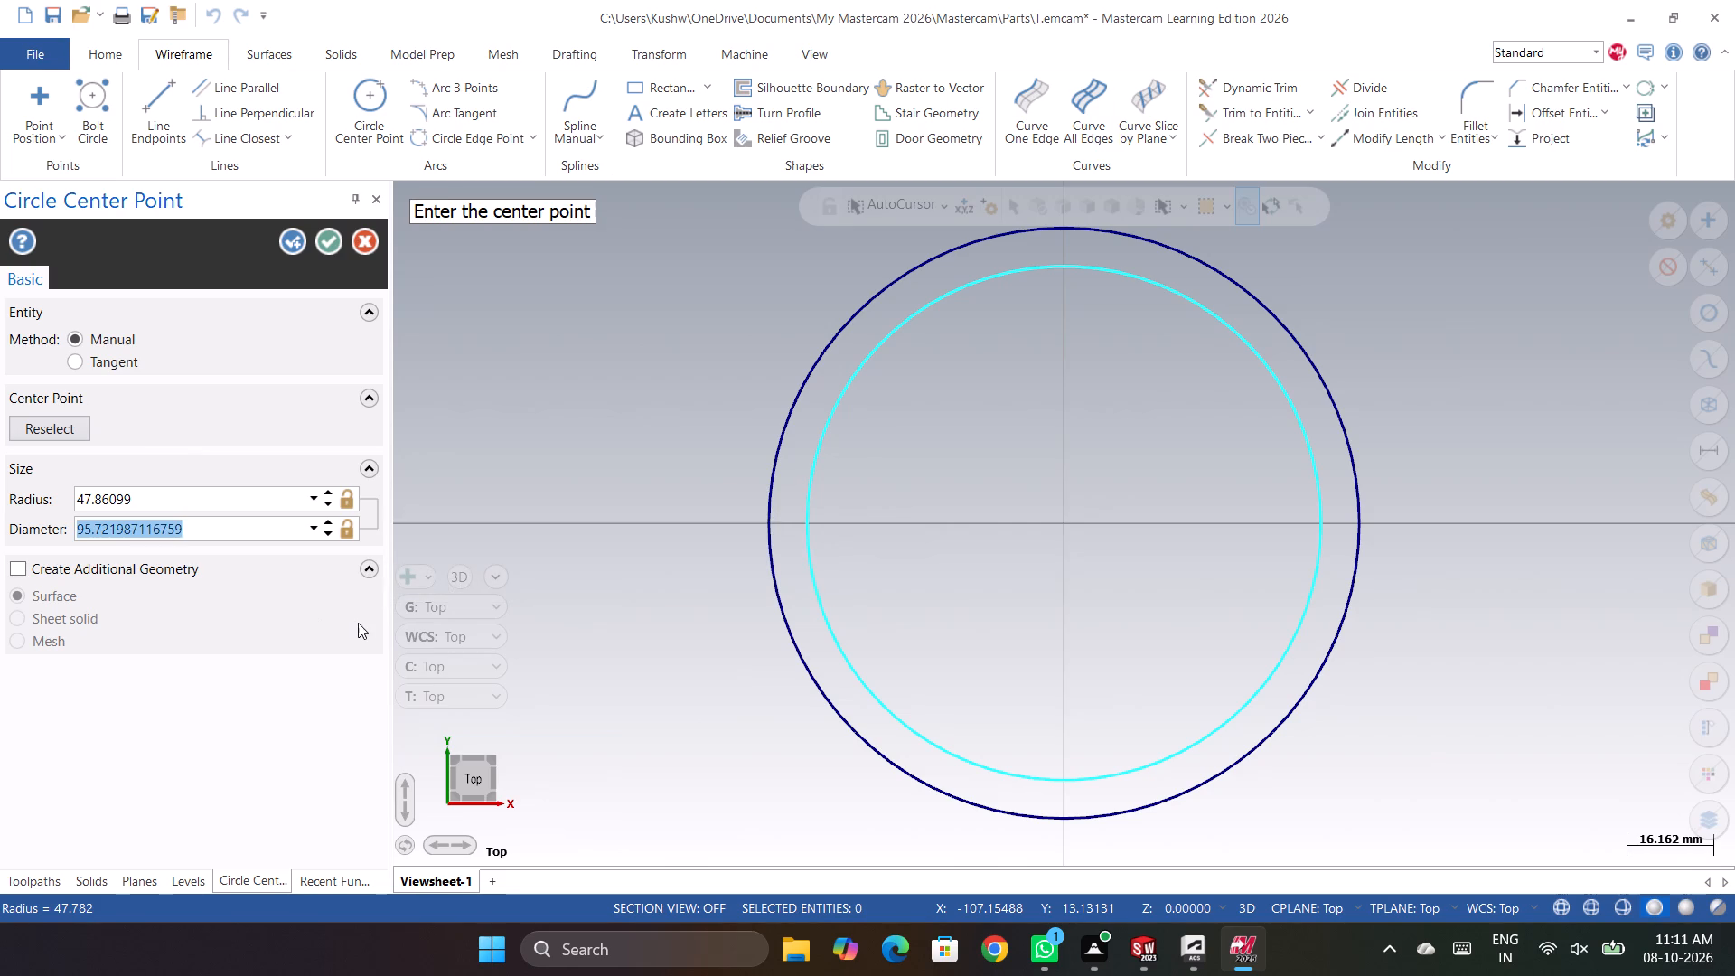
text(10)
key(0)
key(Return)
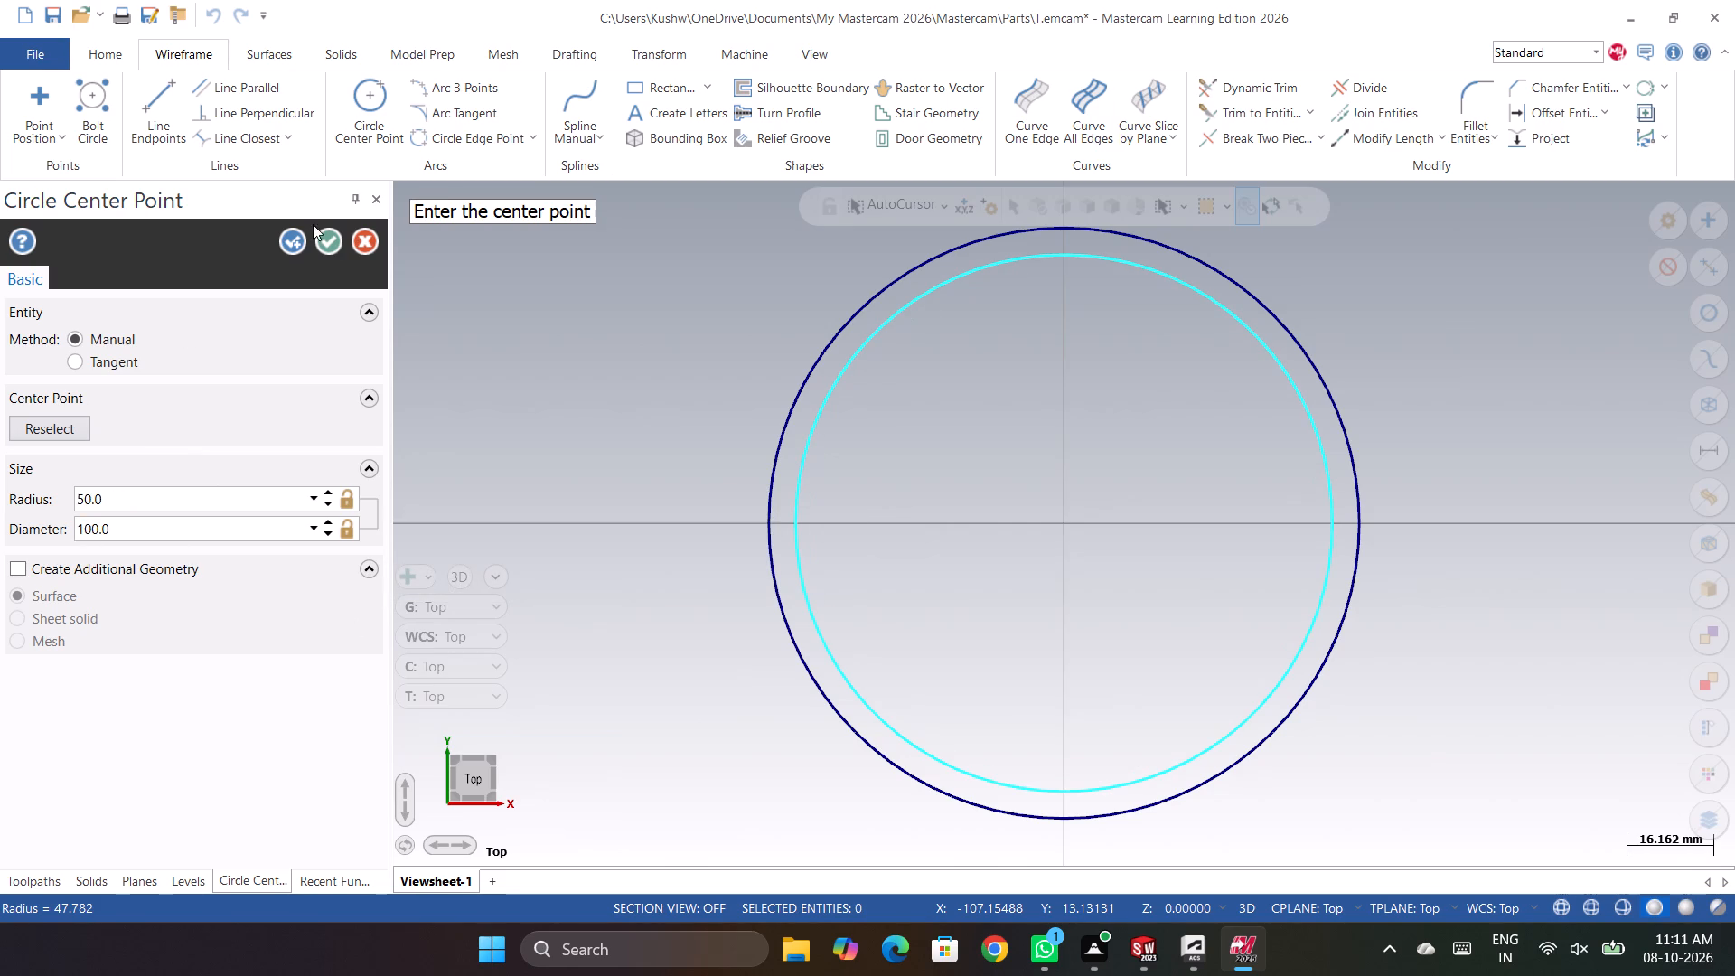
click(328, 240)
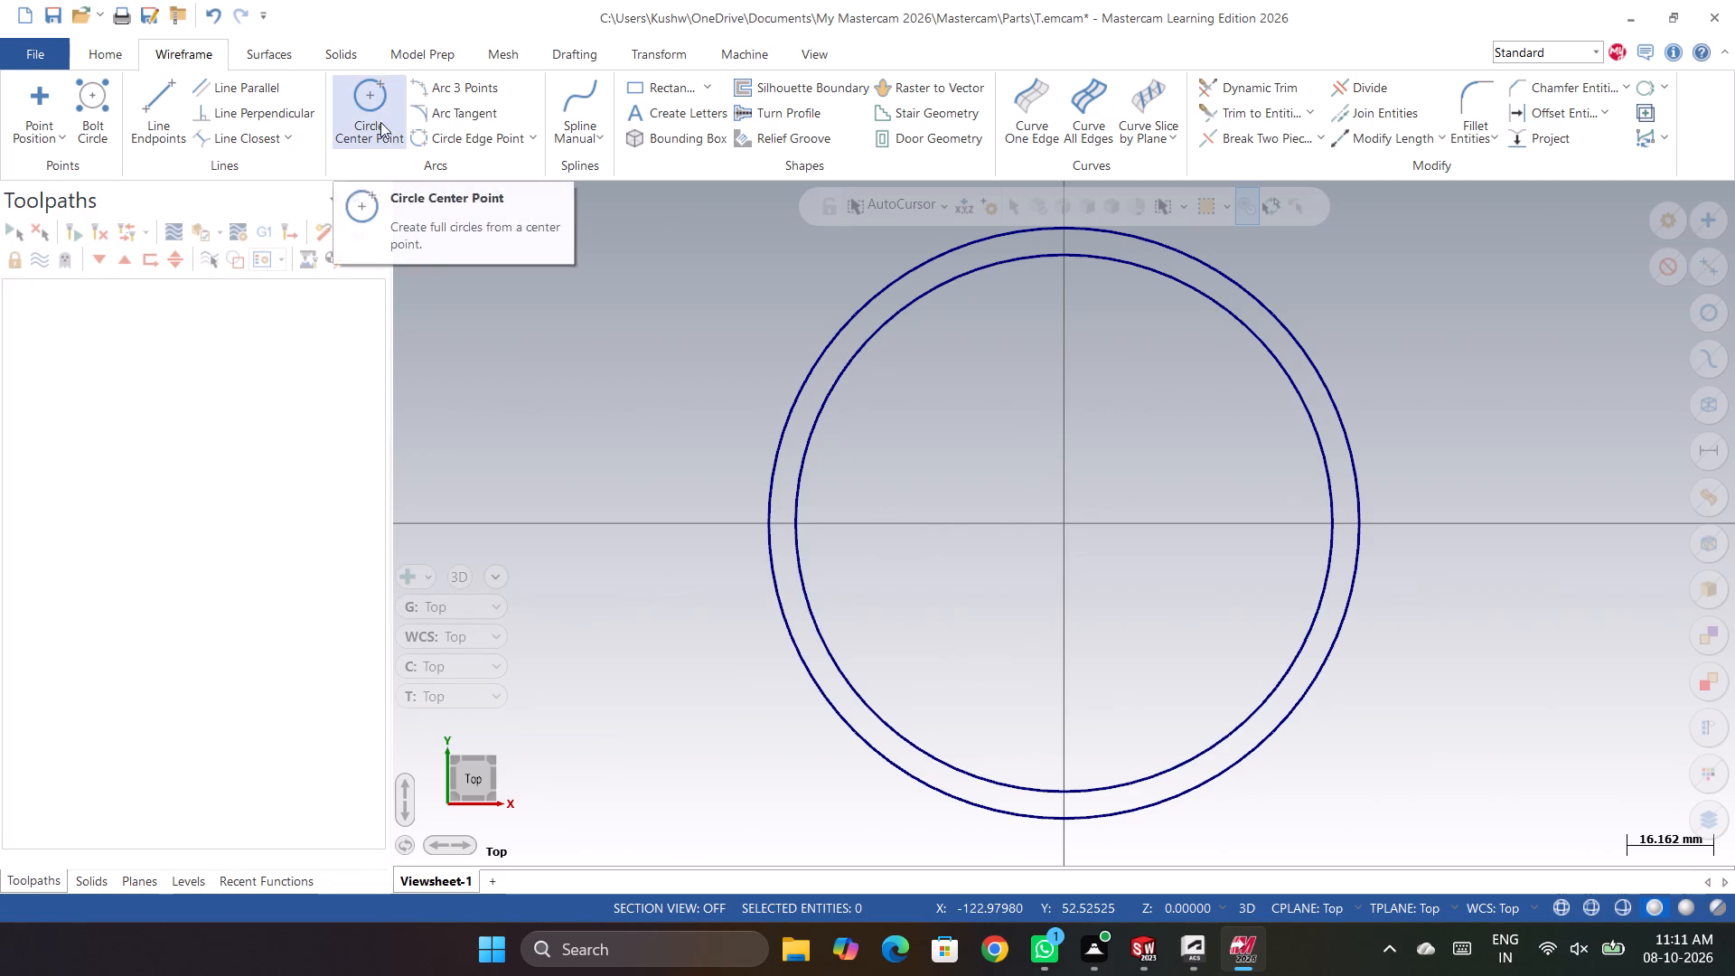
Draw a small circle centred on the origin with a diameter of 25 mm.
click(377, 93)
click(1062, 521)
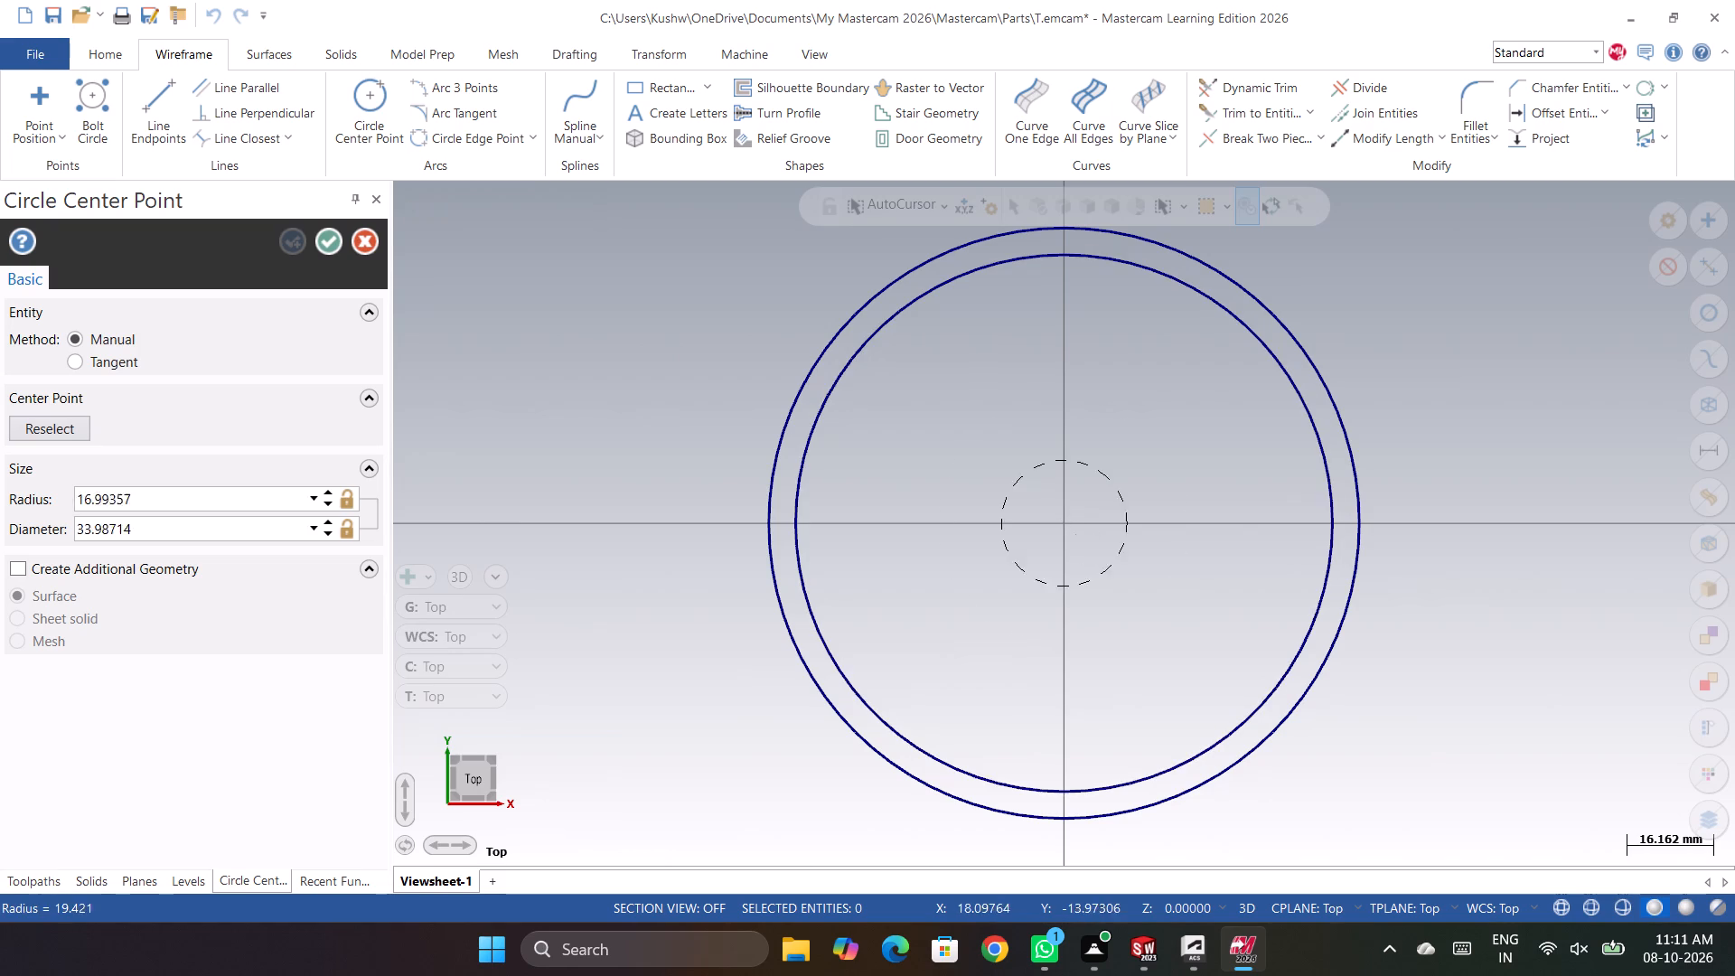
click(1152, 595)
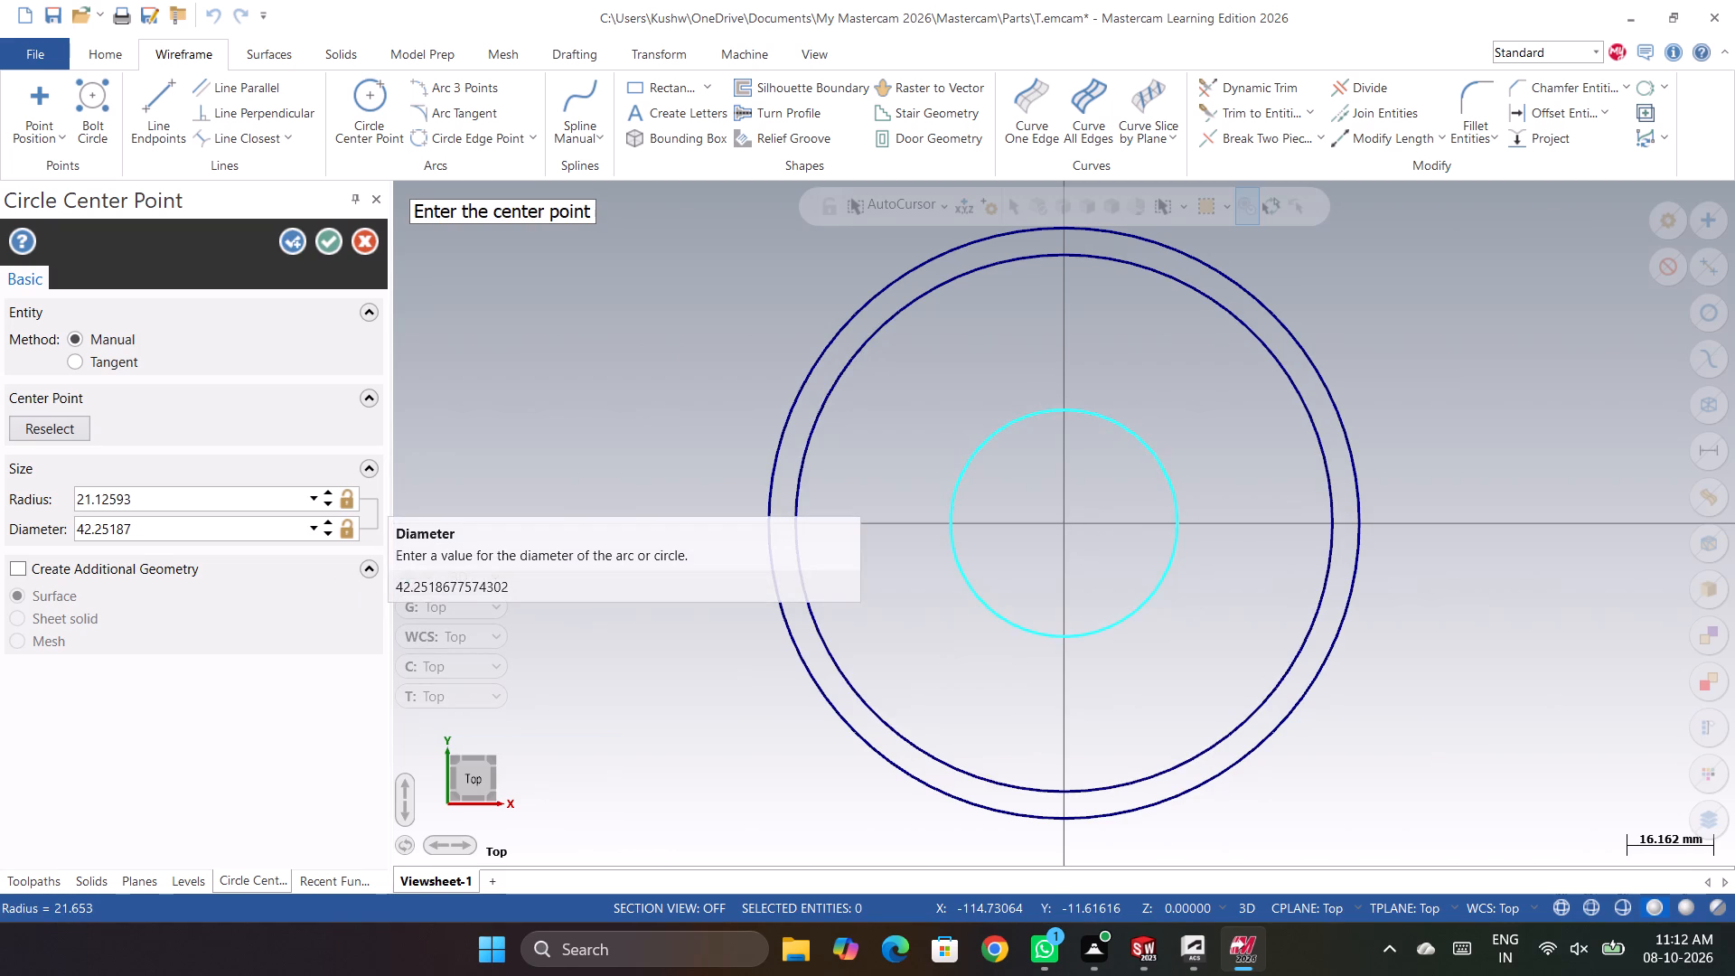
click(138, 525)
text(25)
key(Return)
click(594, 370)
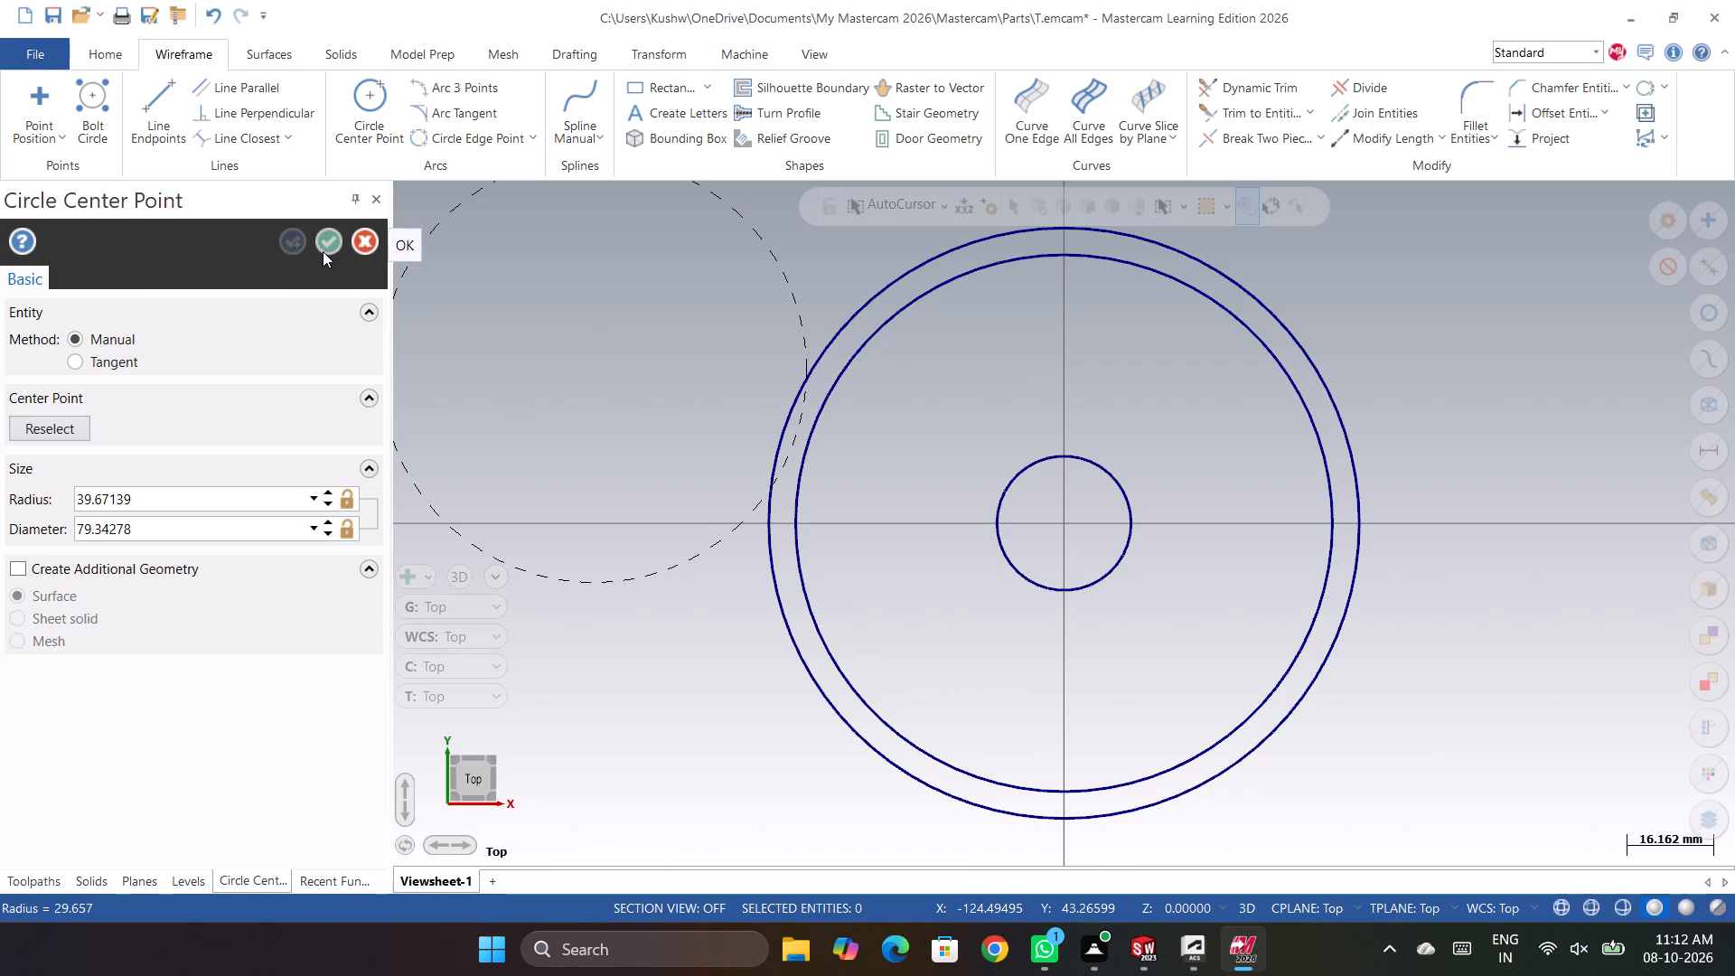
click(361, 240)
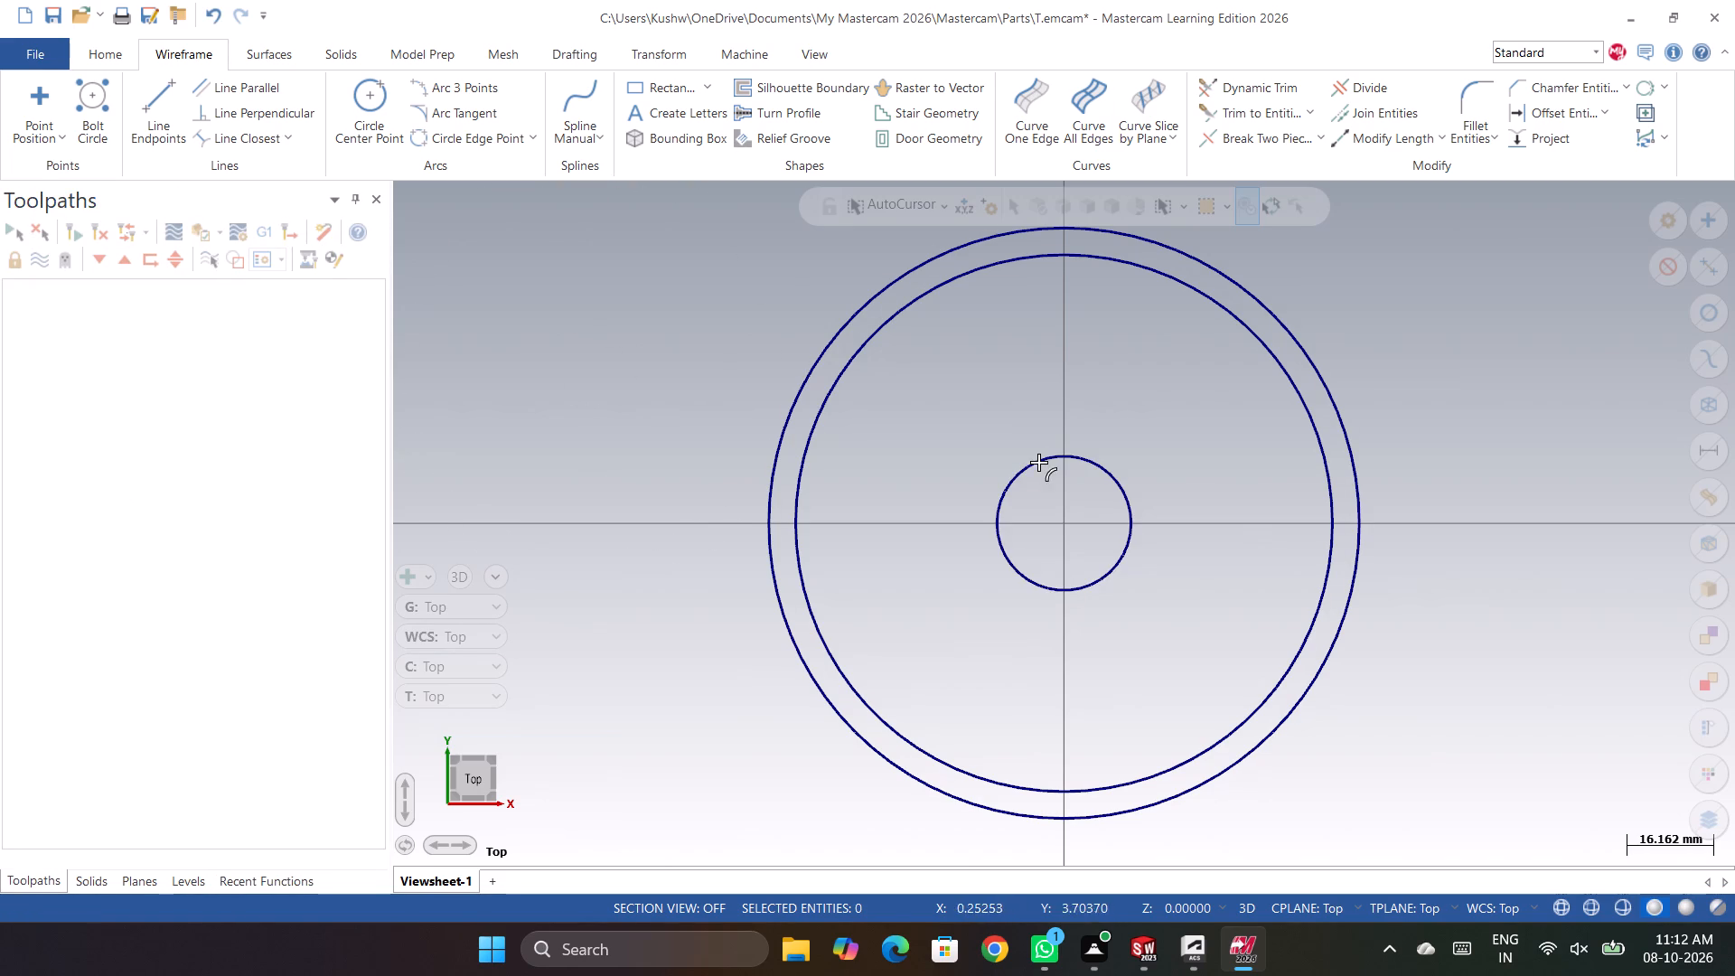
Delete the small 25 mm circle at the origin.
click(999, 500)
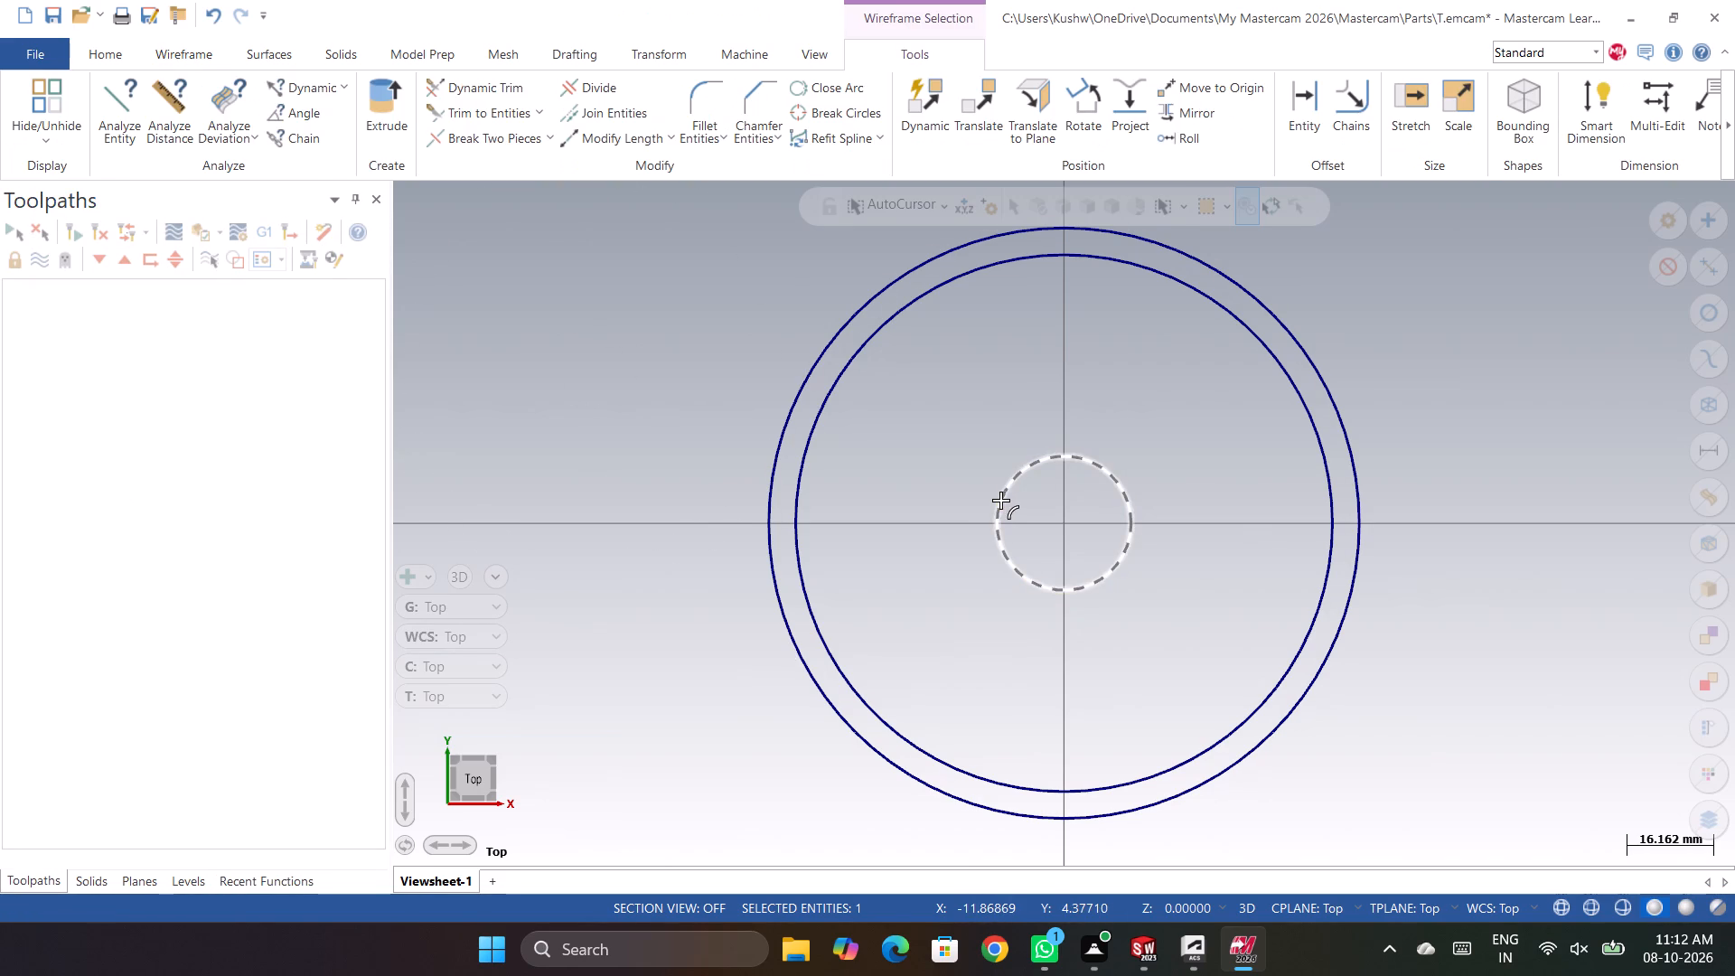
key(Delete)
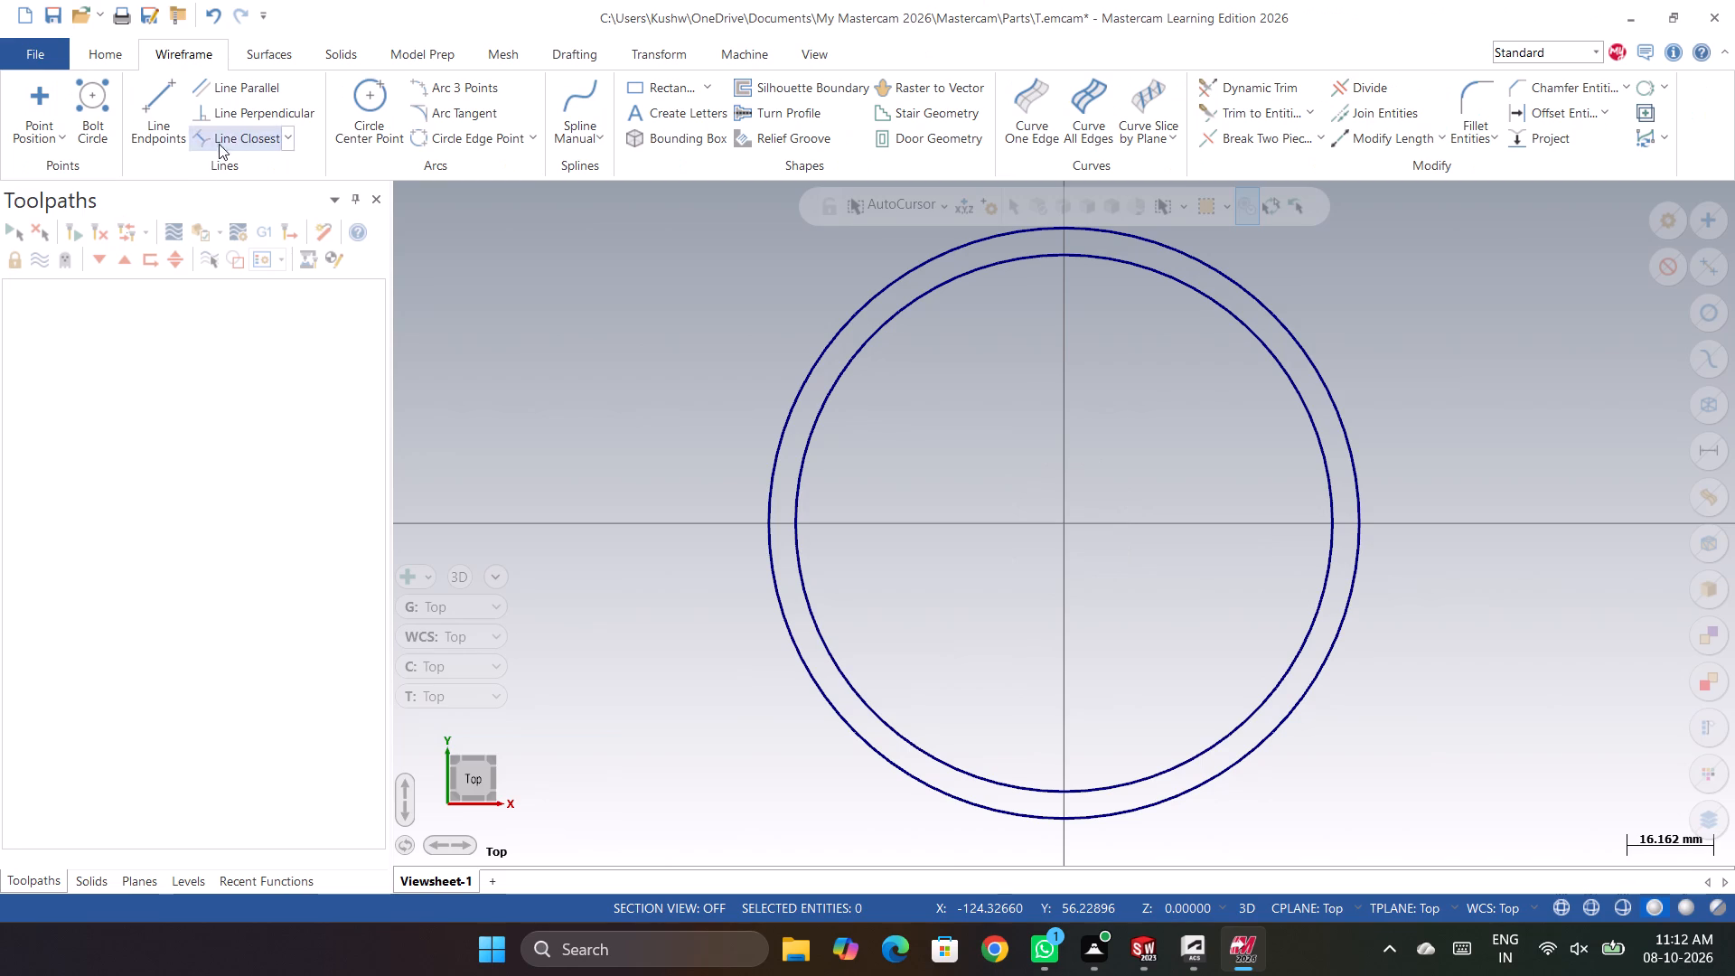
Draw a circle of 25 mm diameter centred on the origin, inside the two larger circles.
click(357, 100)
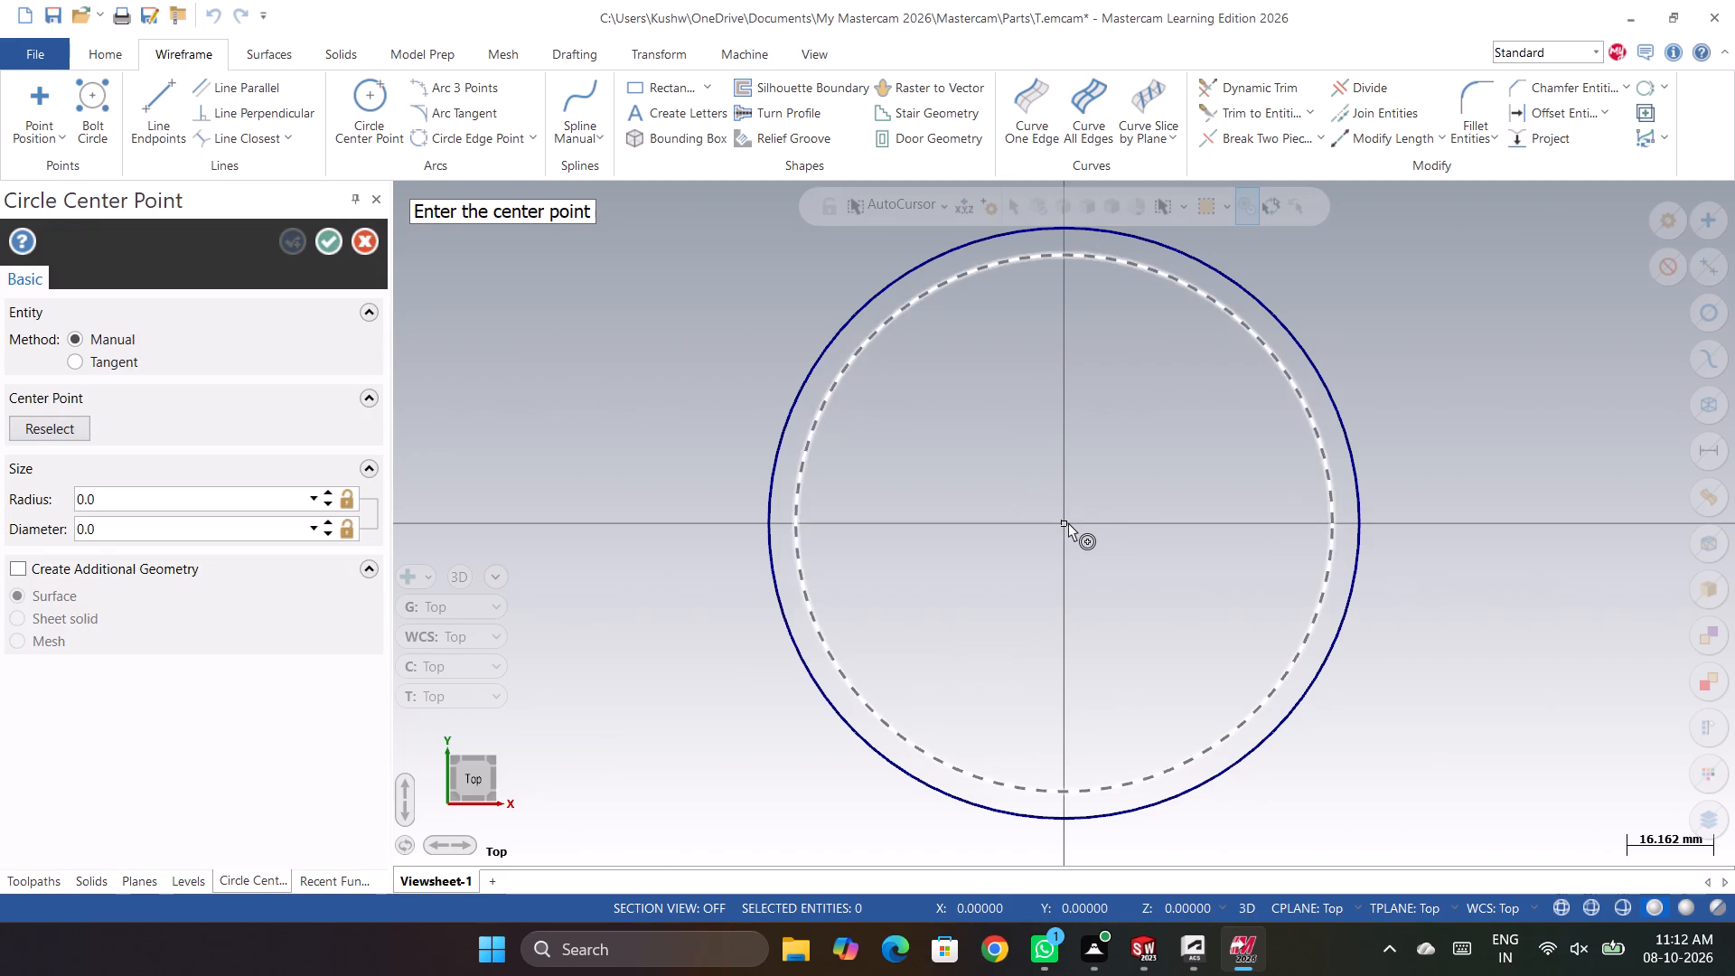
click(1064, 520)
click(1120, 620)
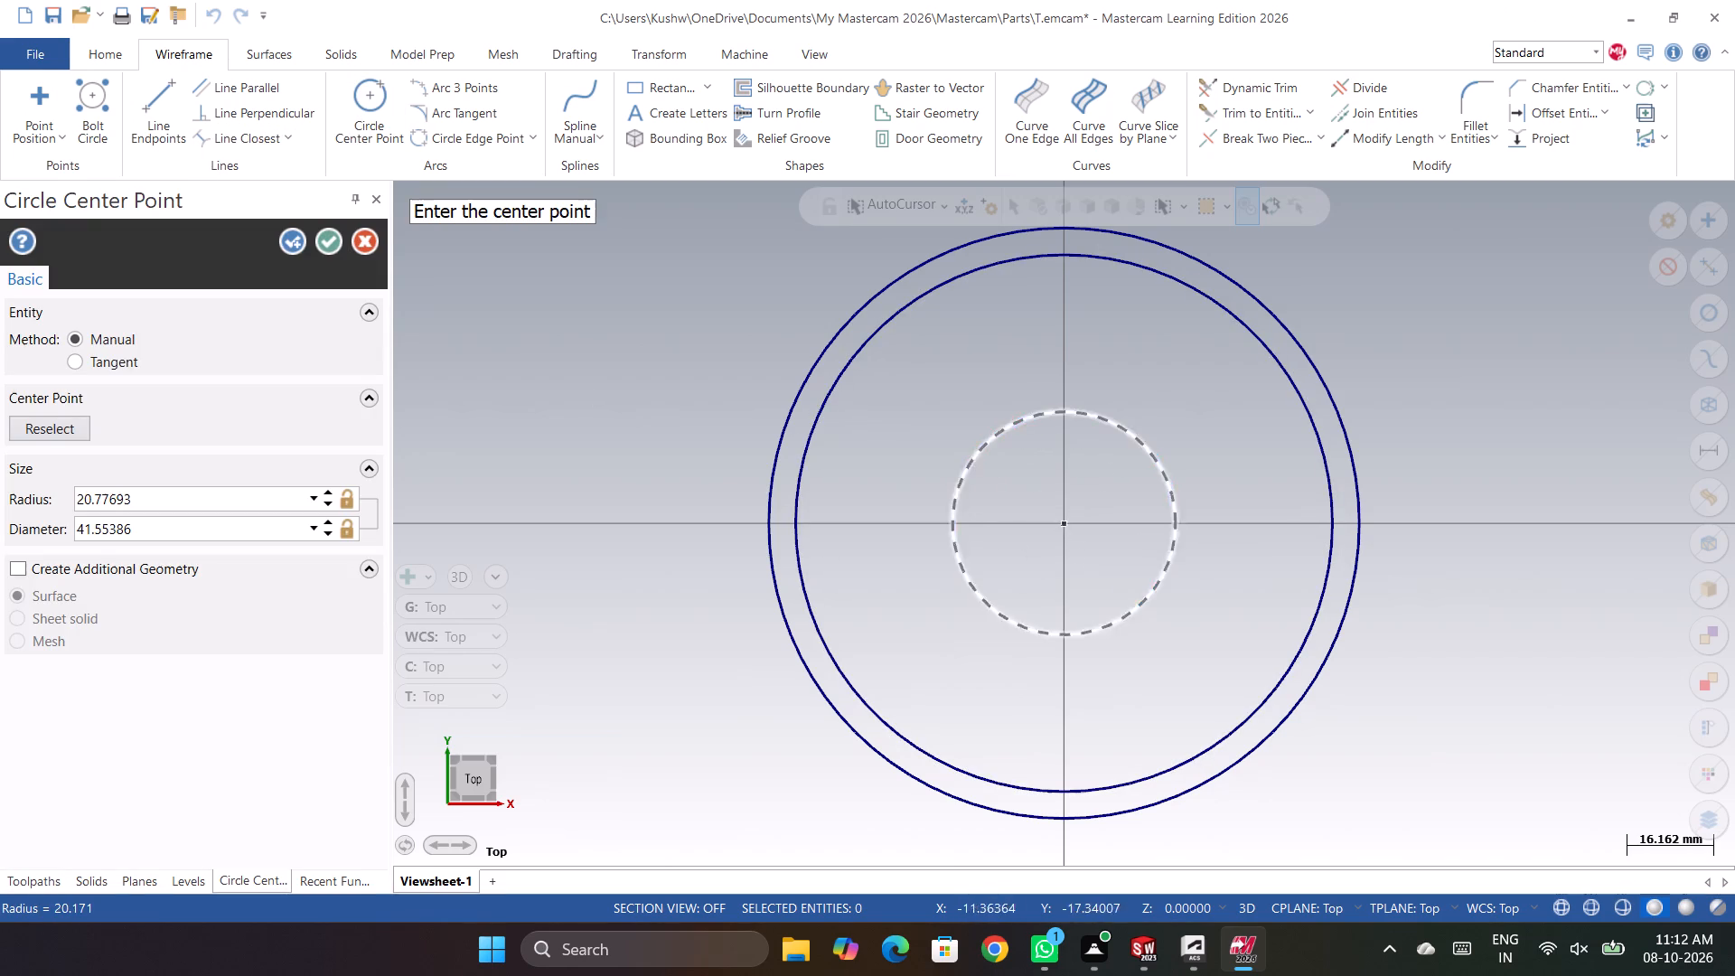
click(159, 536)
text(25)
key(Return)
click(323, 238)
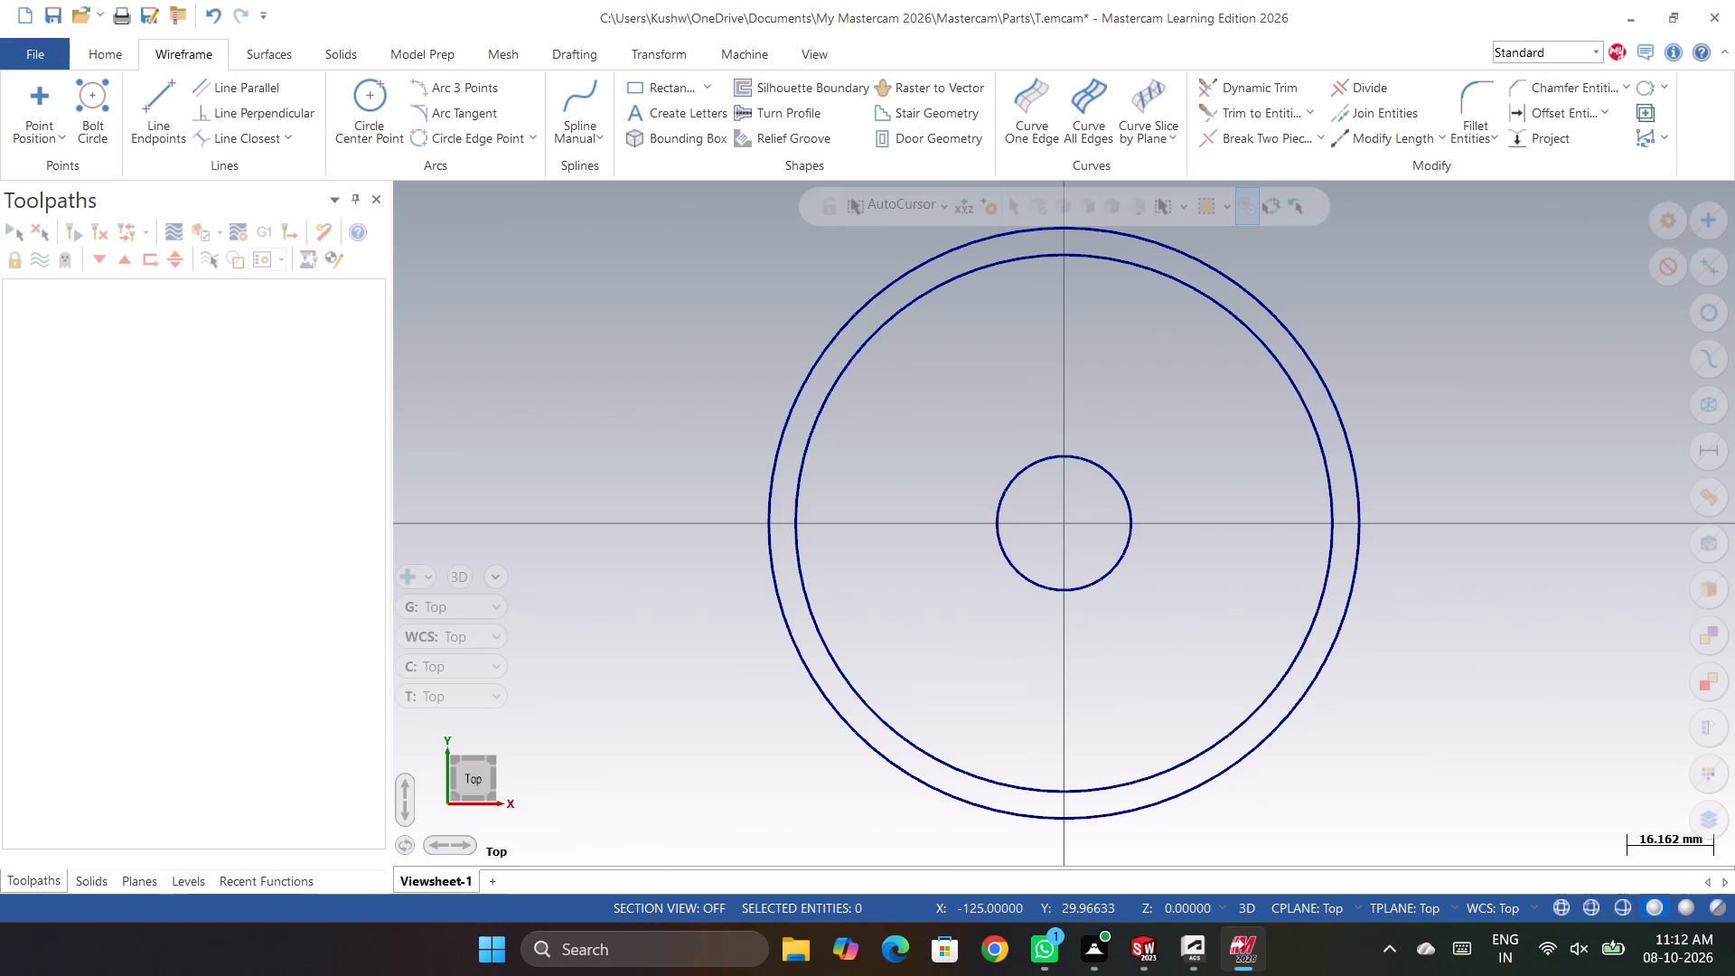
Draw a 26 mm line from the origin along the positive X axis at 0 degrees.
click(136, 111)
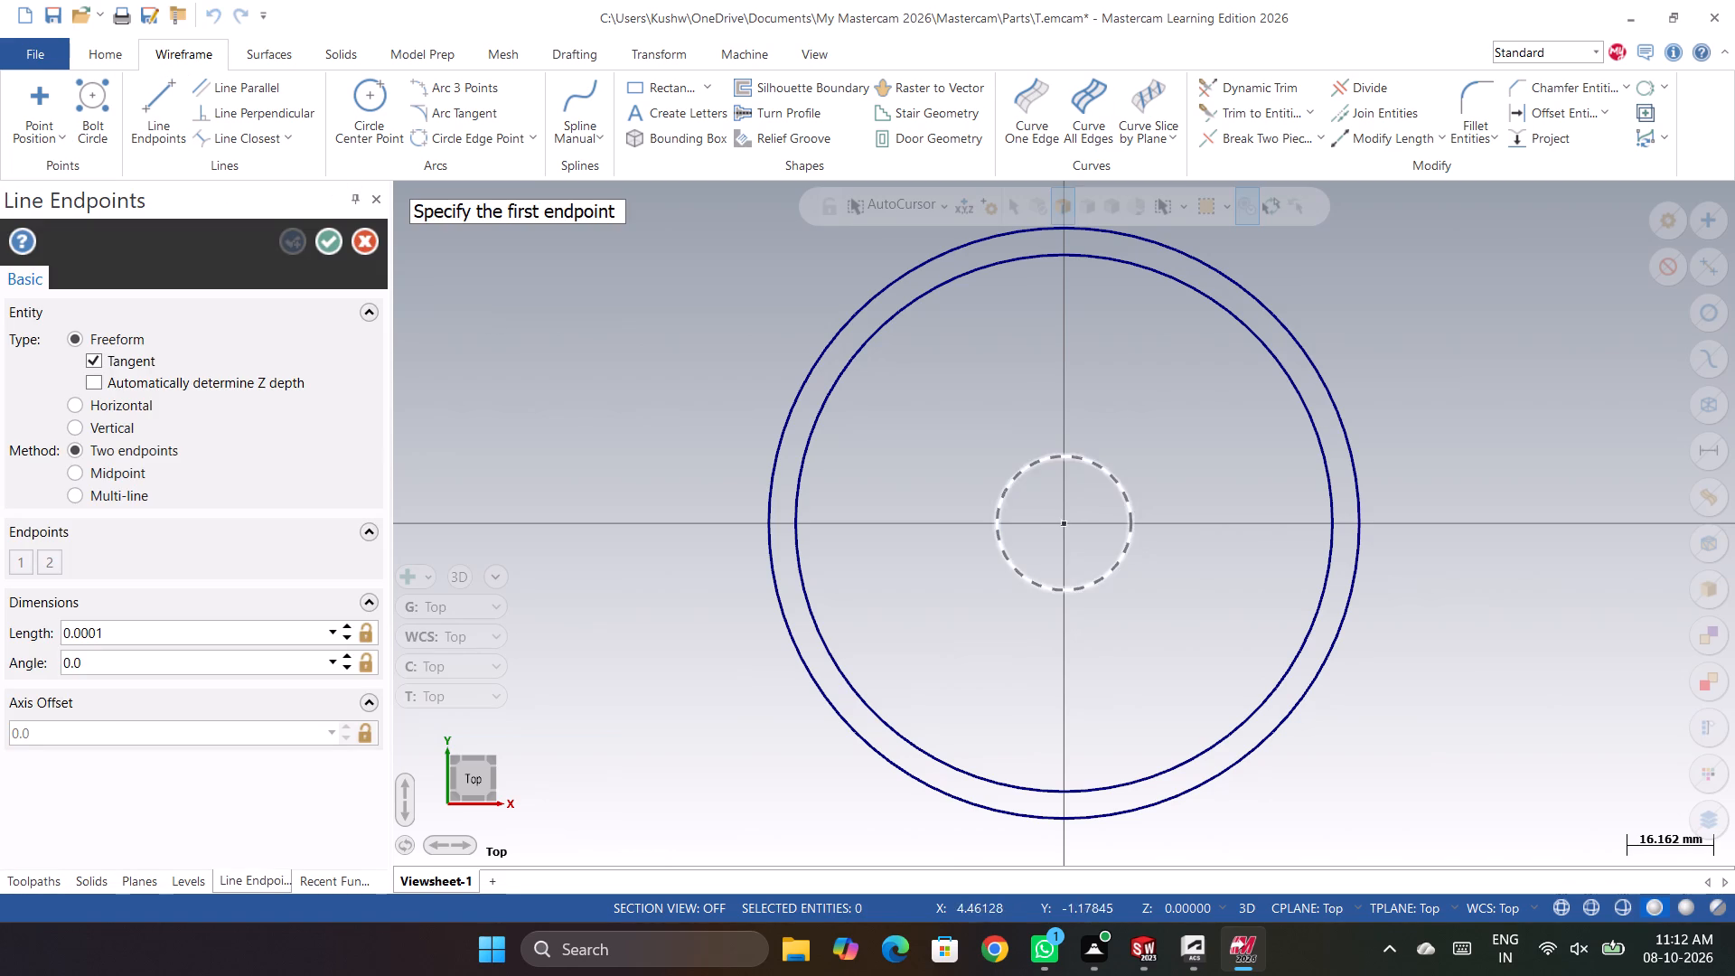
click(1066, 527)
click(1181, 529)
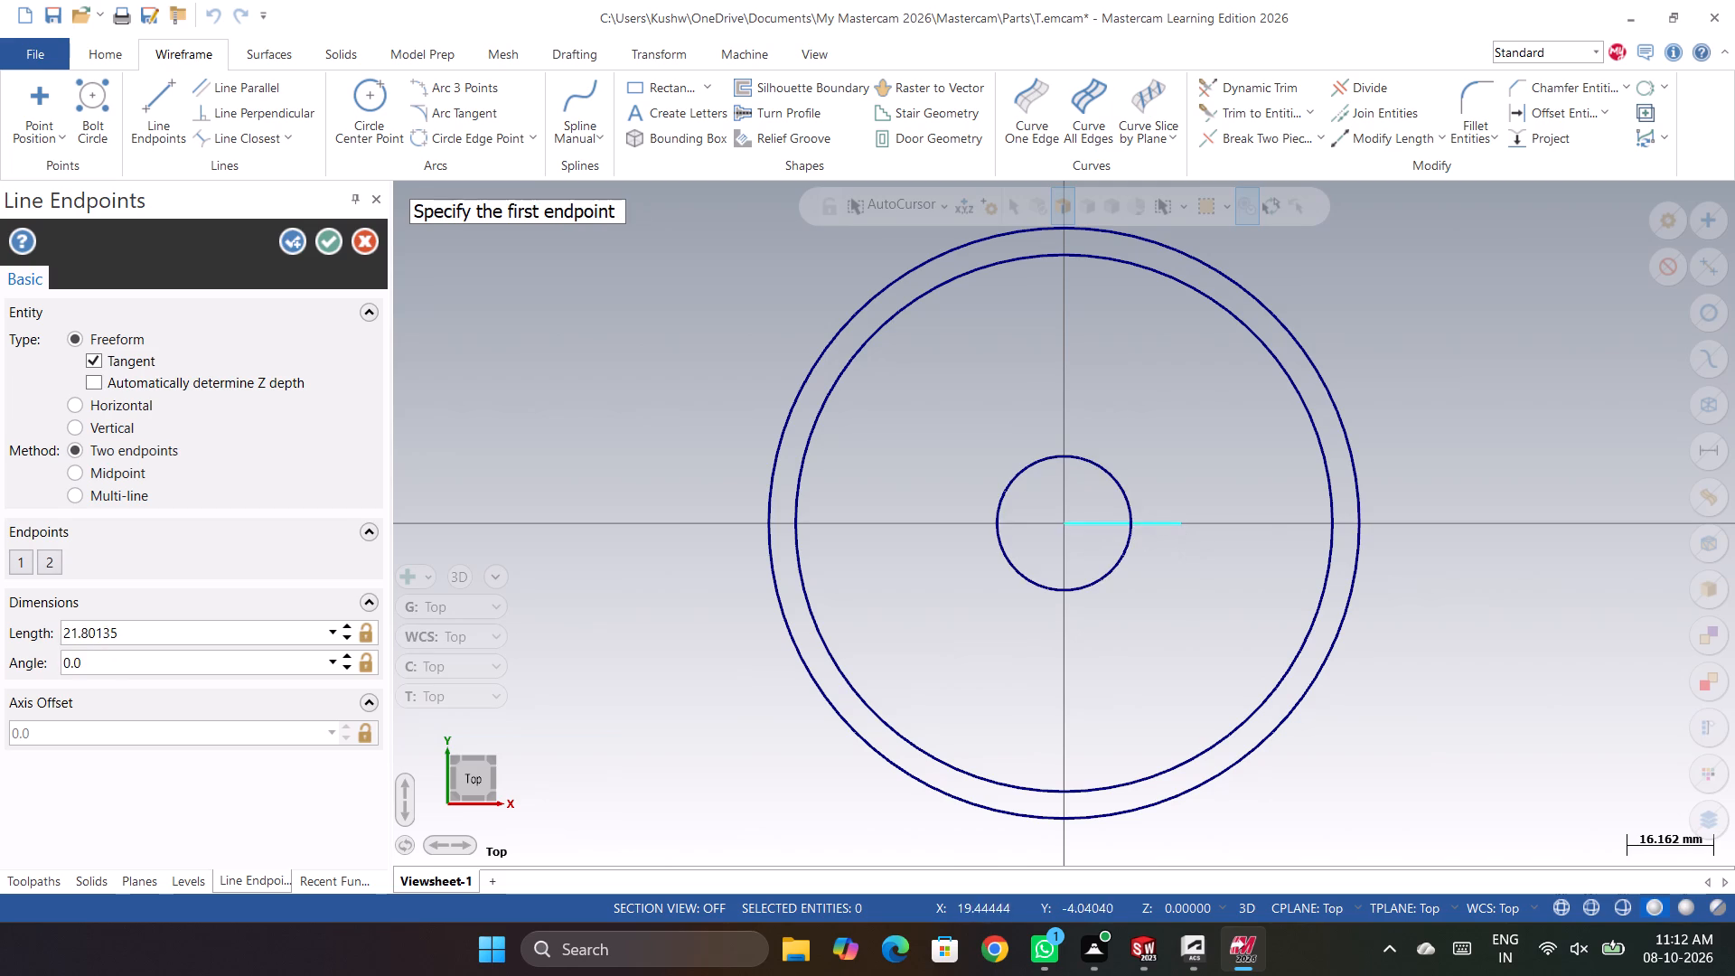
click(145, 640)
text(26)
key(Return)
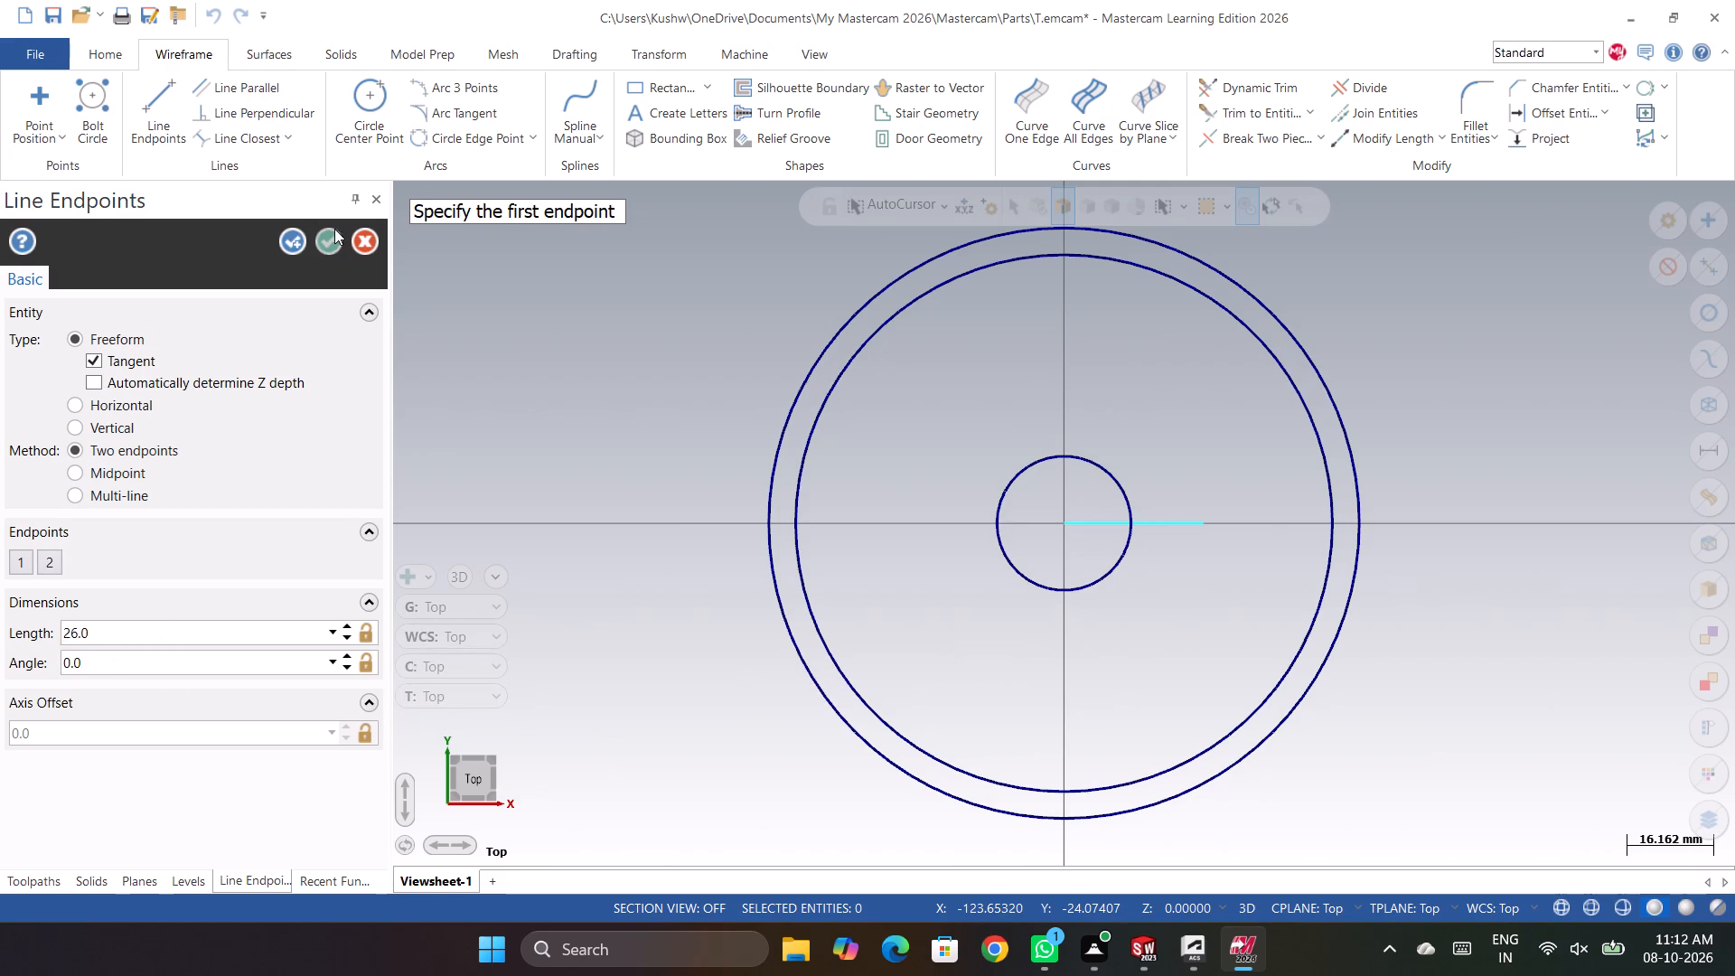
click(333, 233)
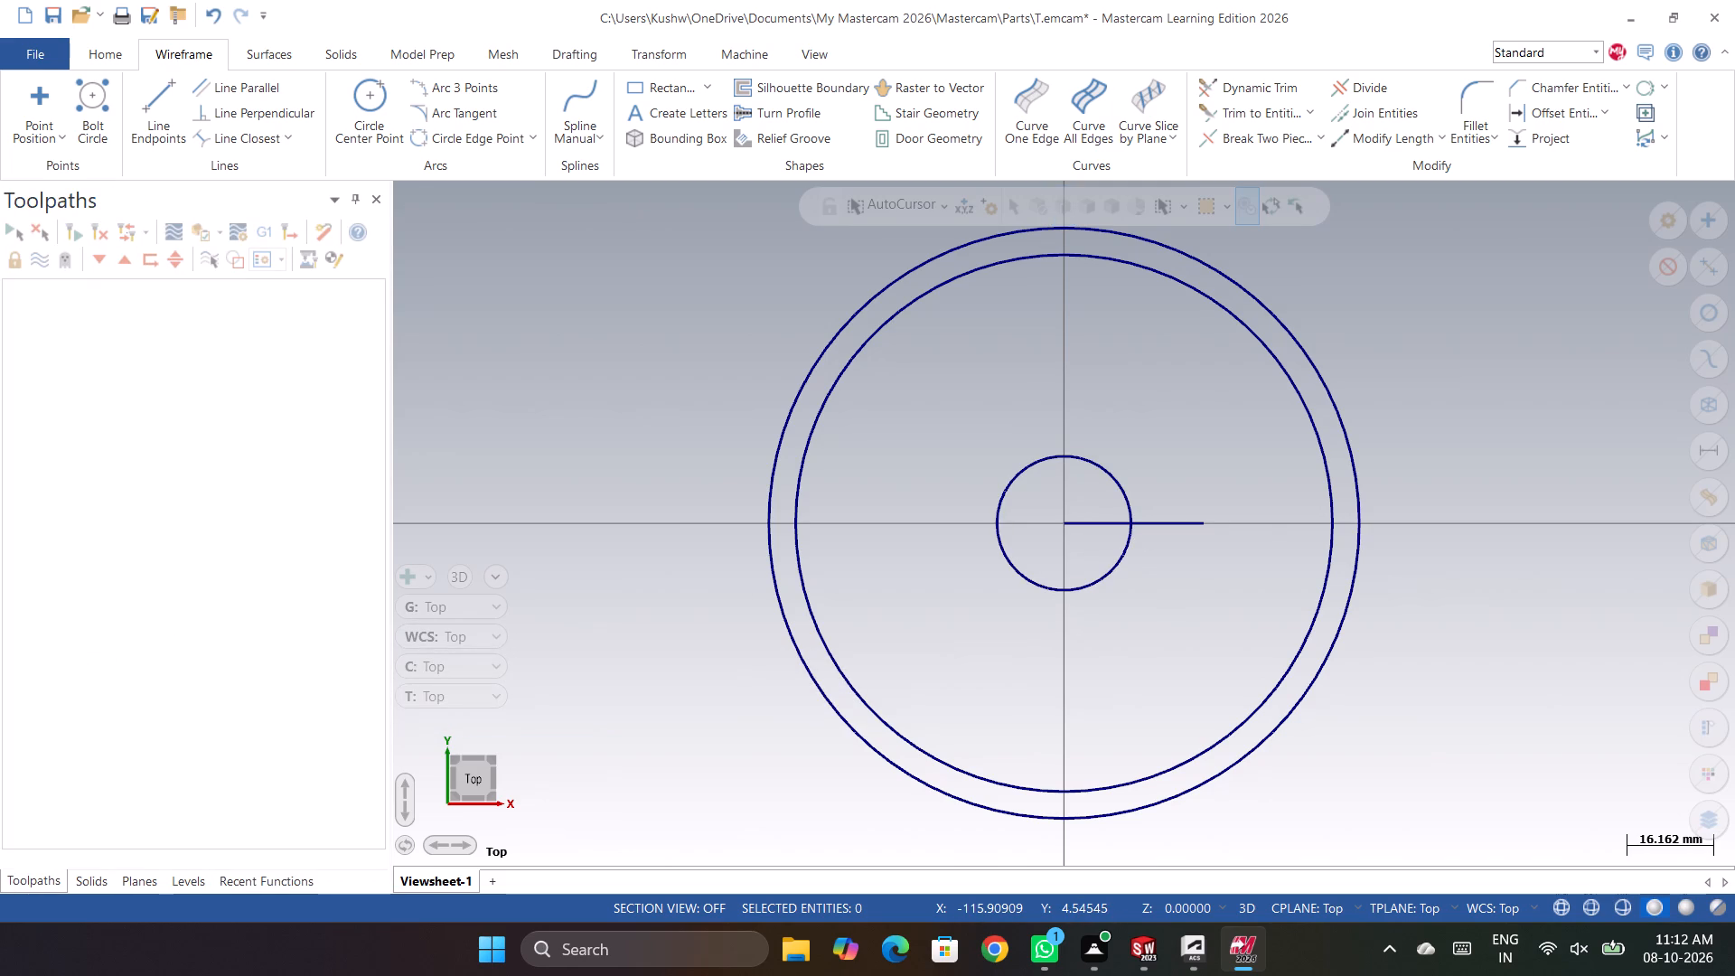
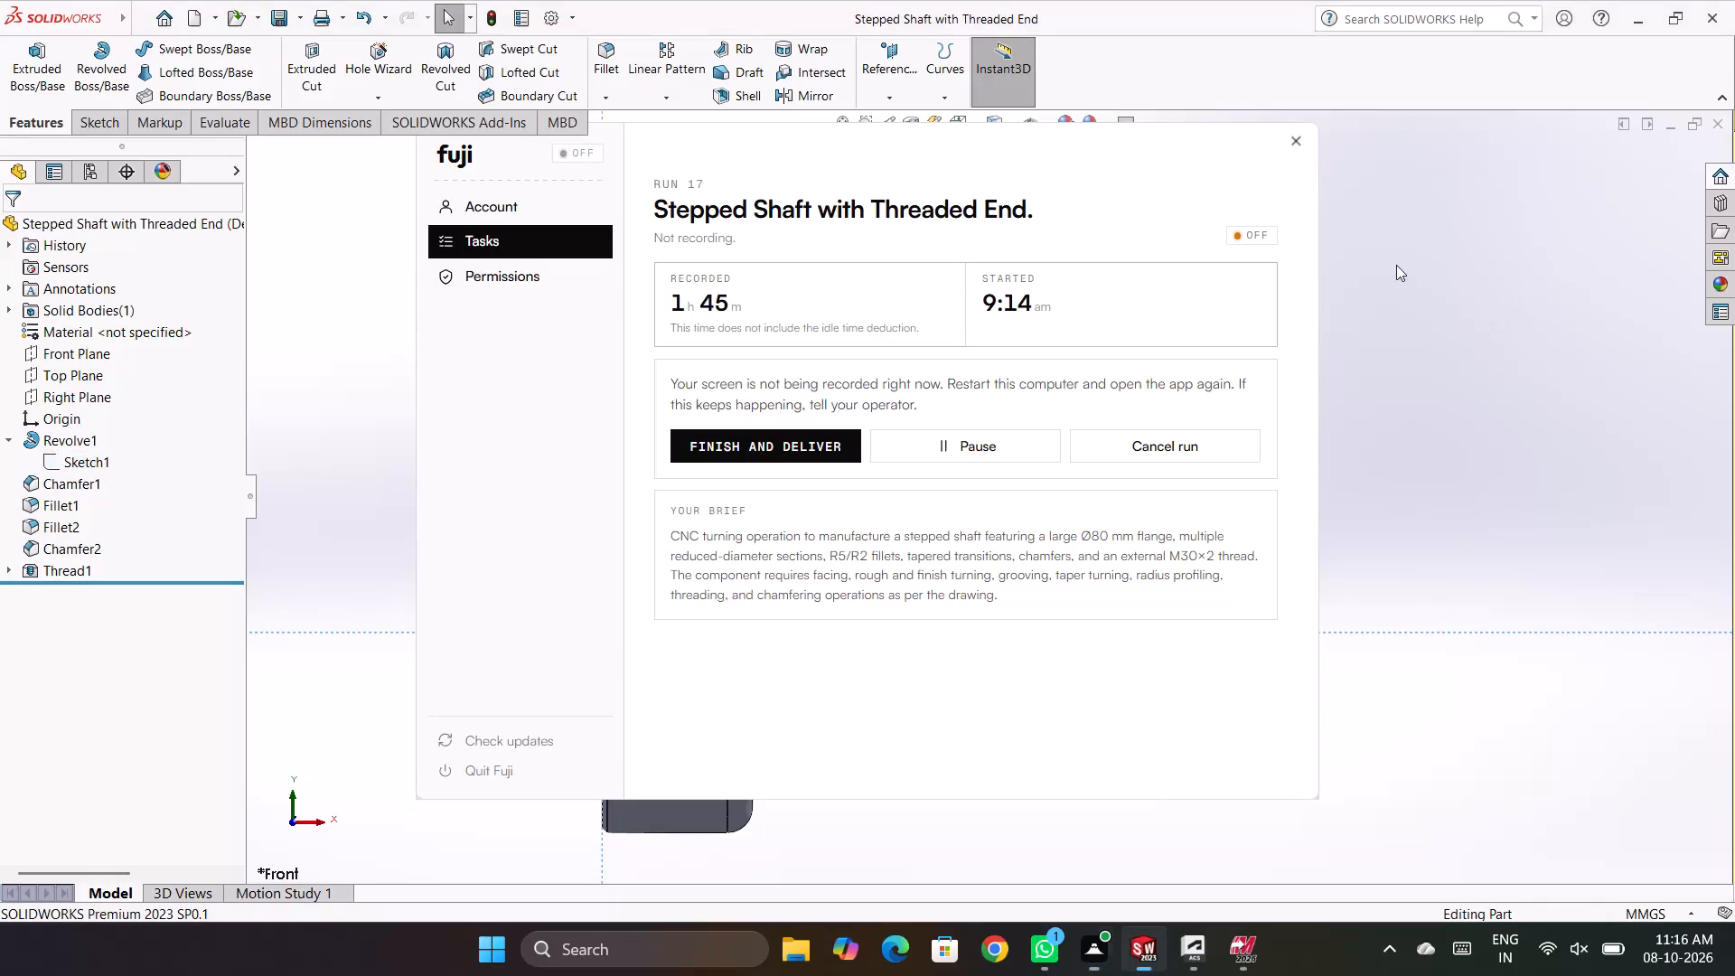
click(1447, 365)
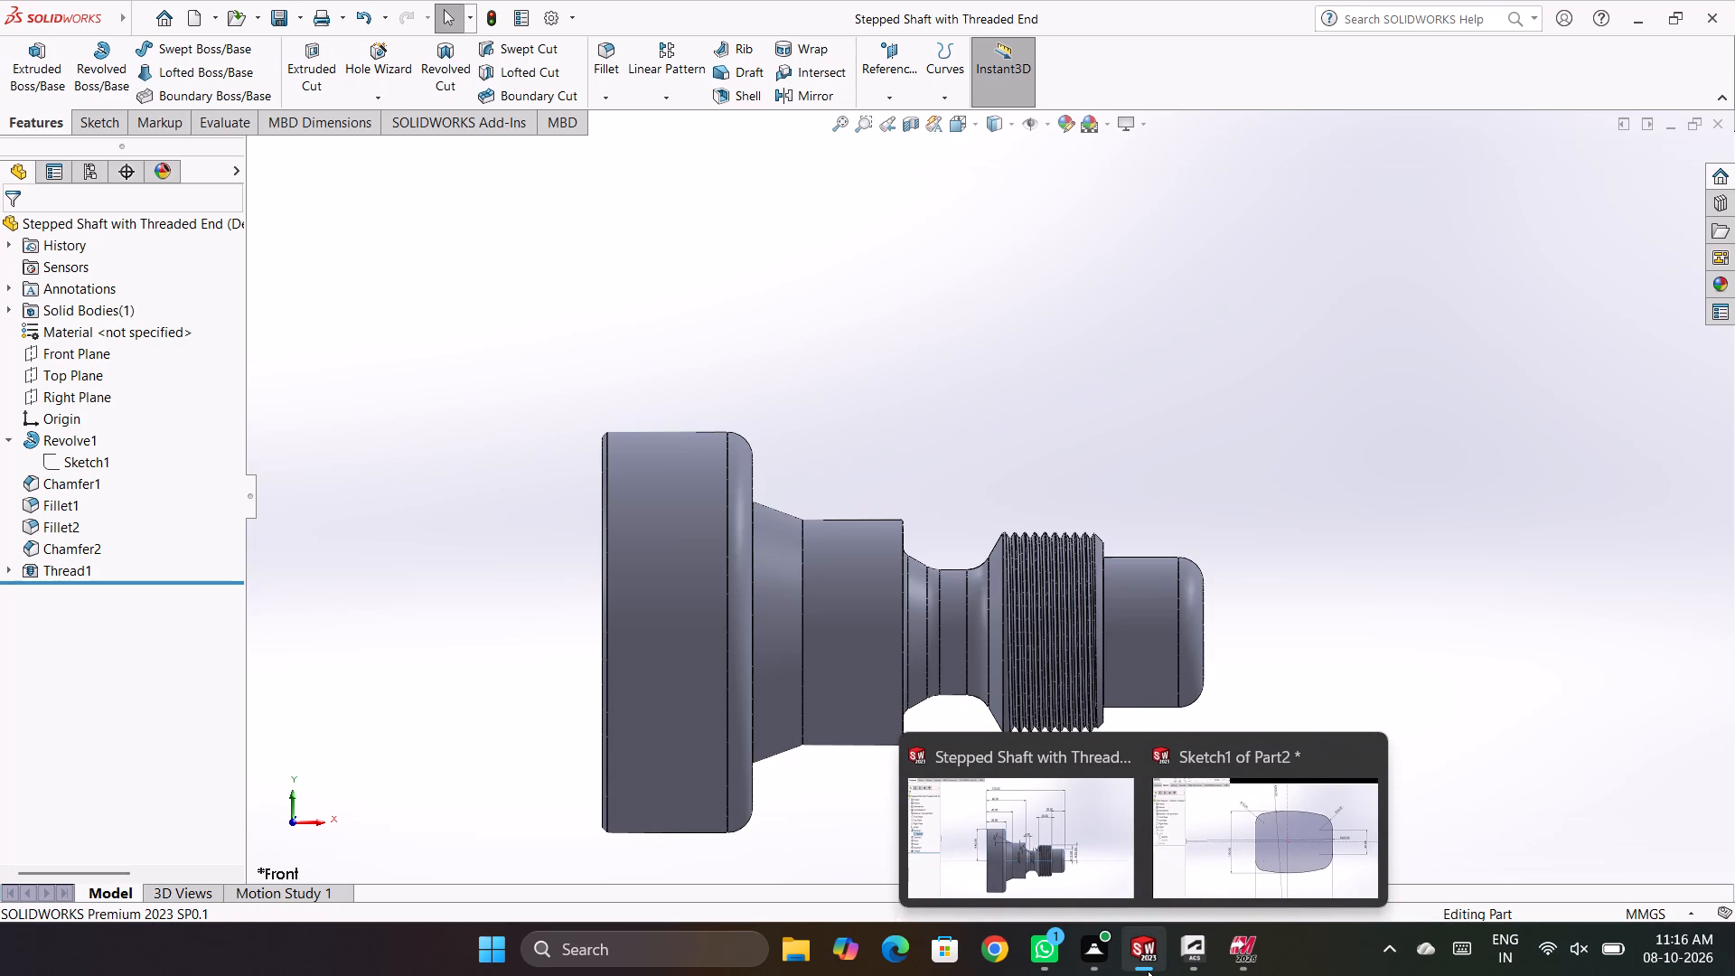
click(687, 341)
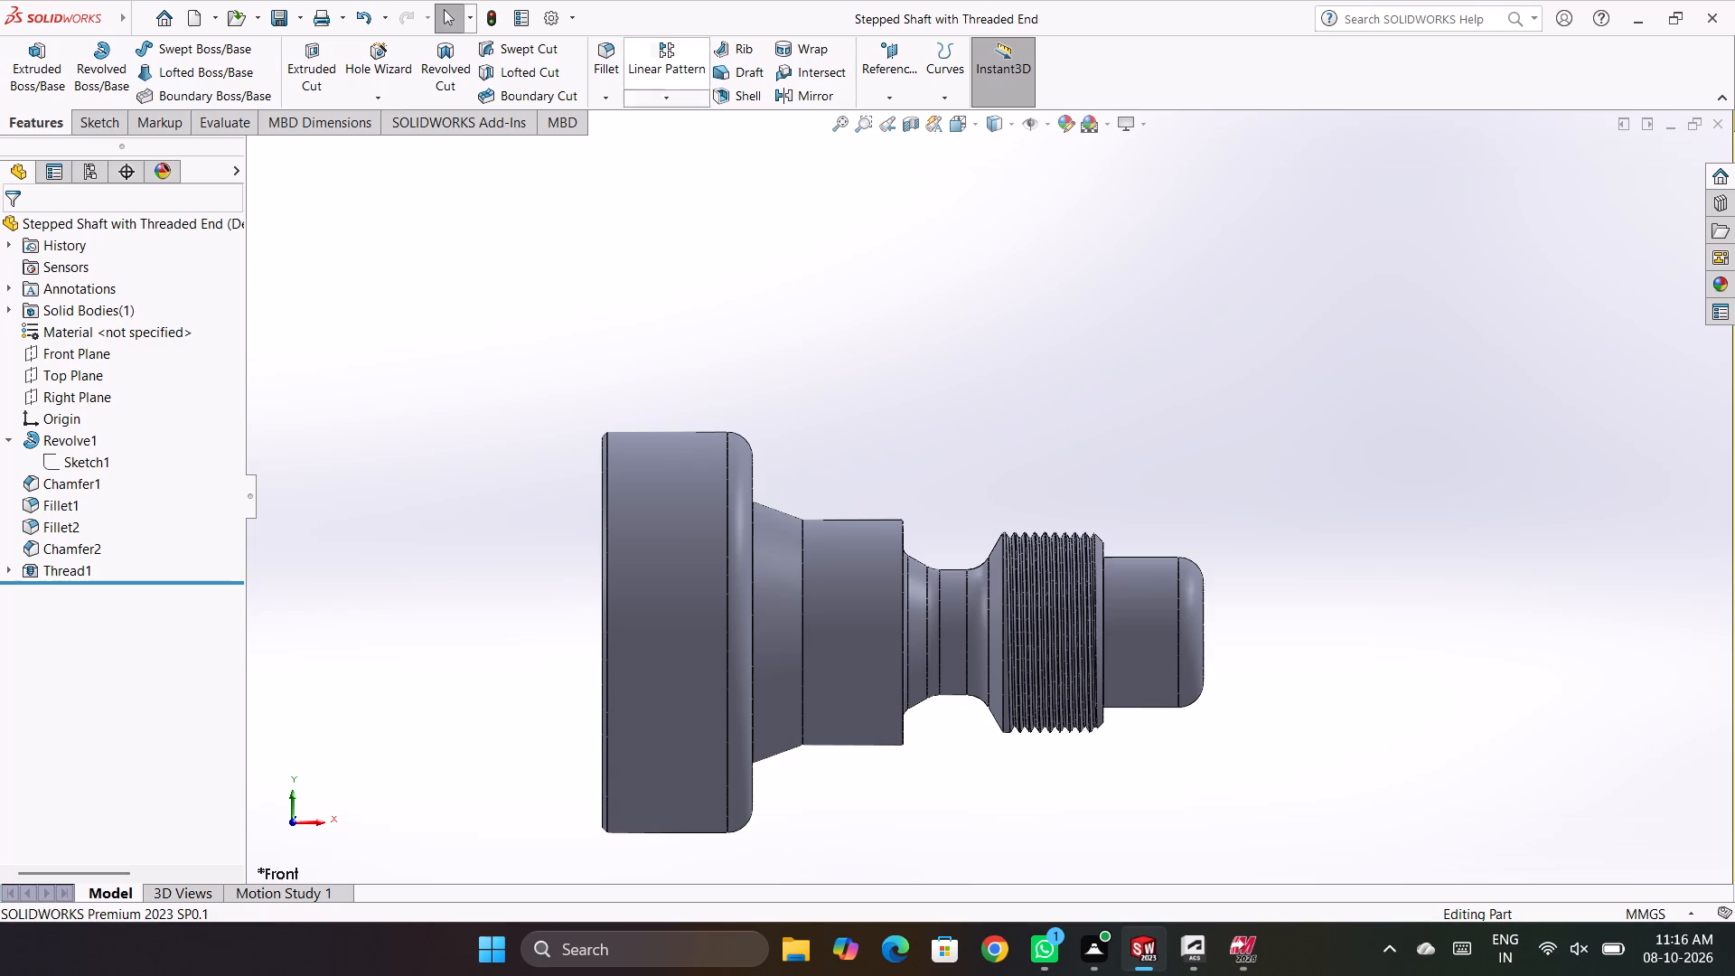
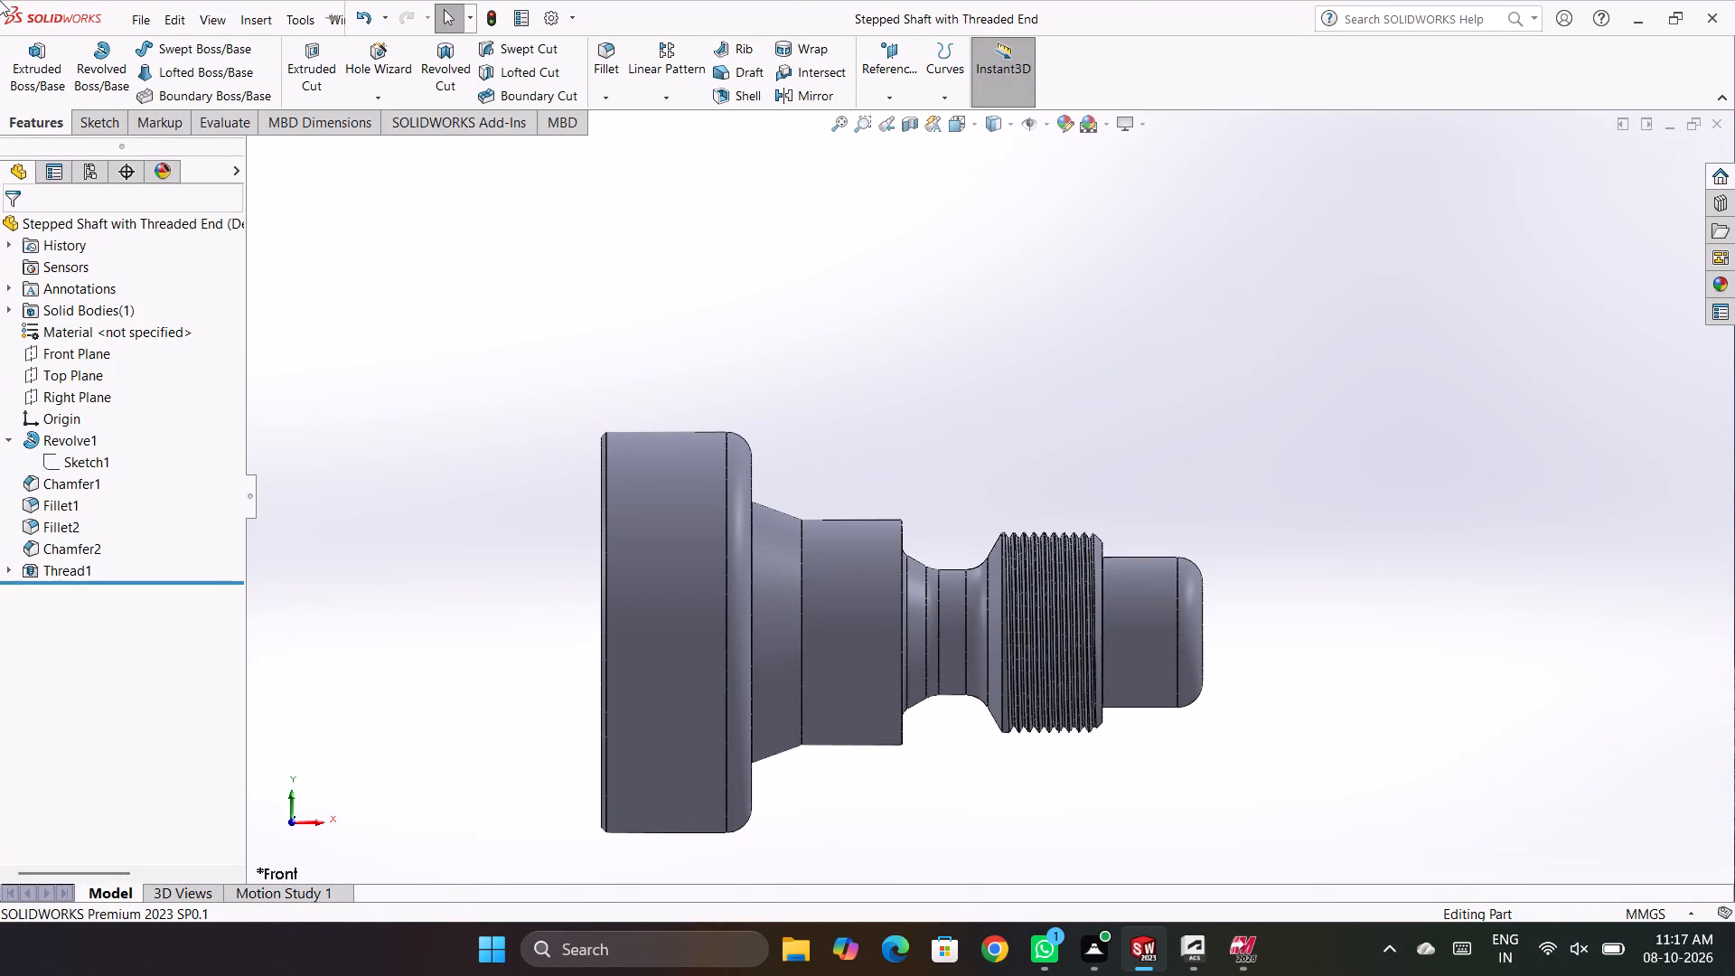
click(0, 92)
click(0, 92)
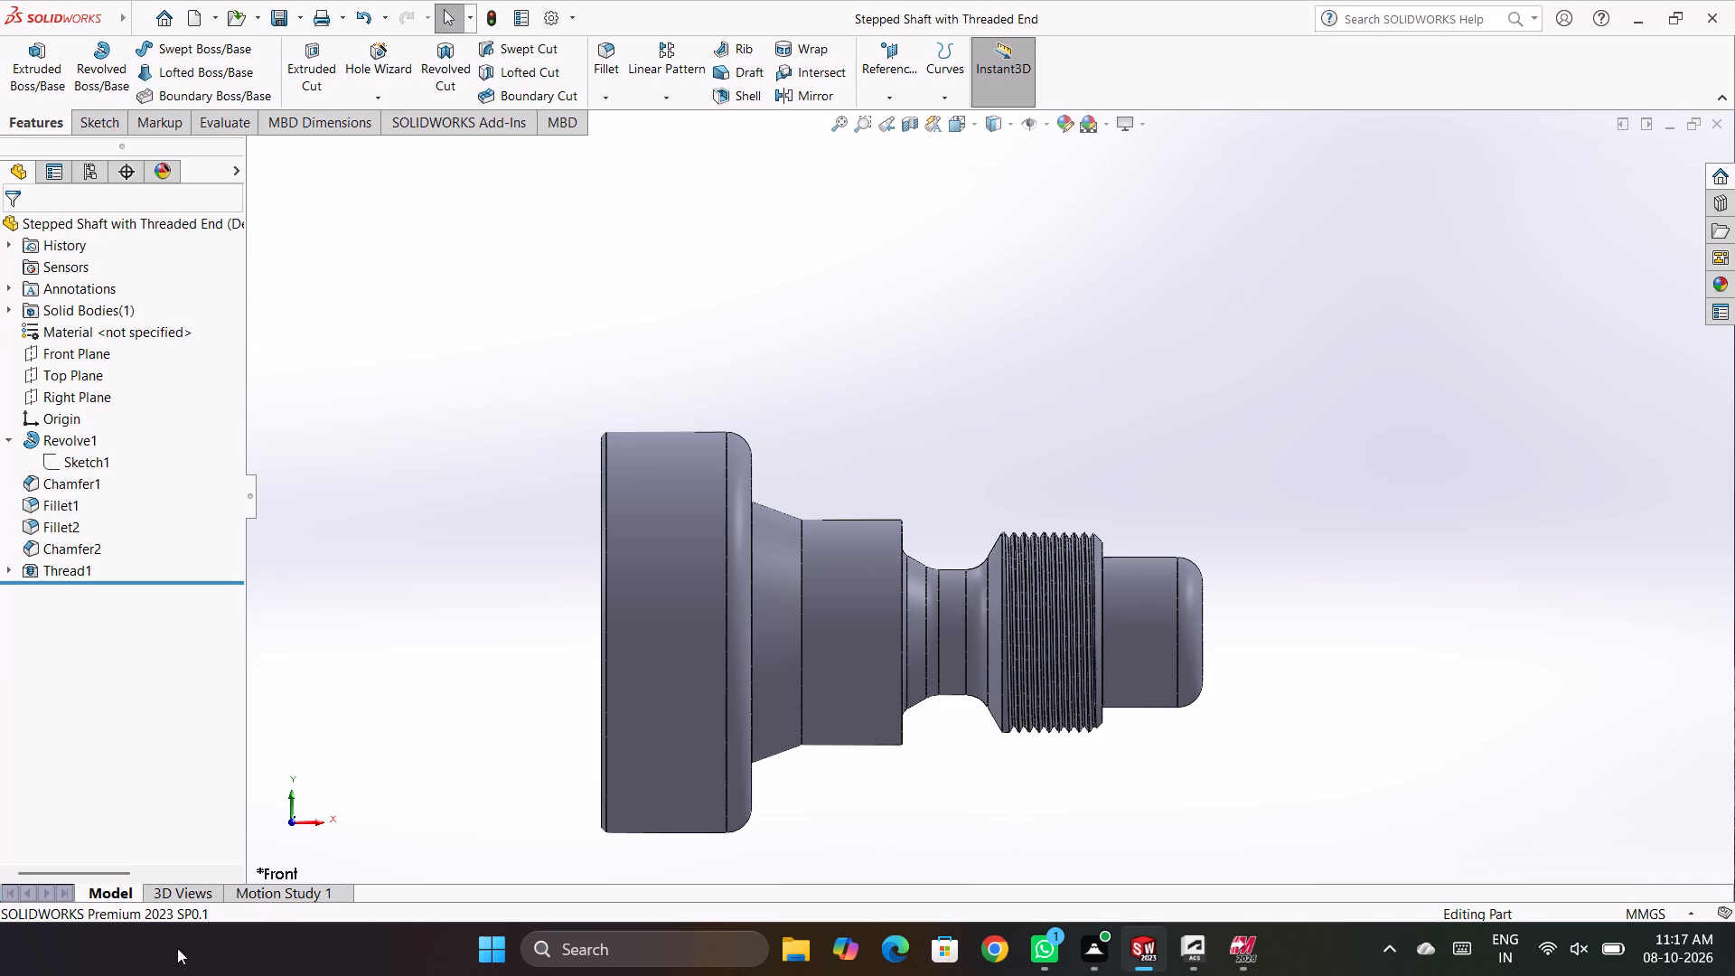
Switch to Windows Settings, examine the system display options and the color profile page, and close Settings.
click(511, 962)
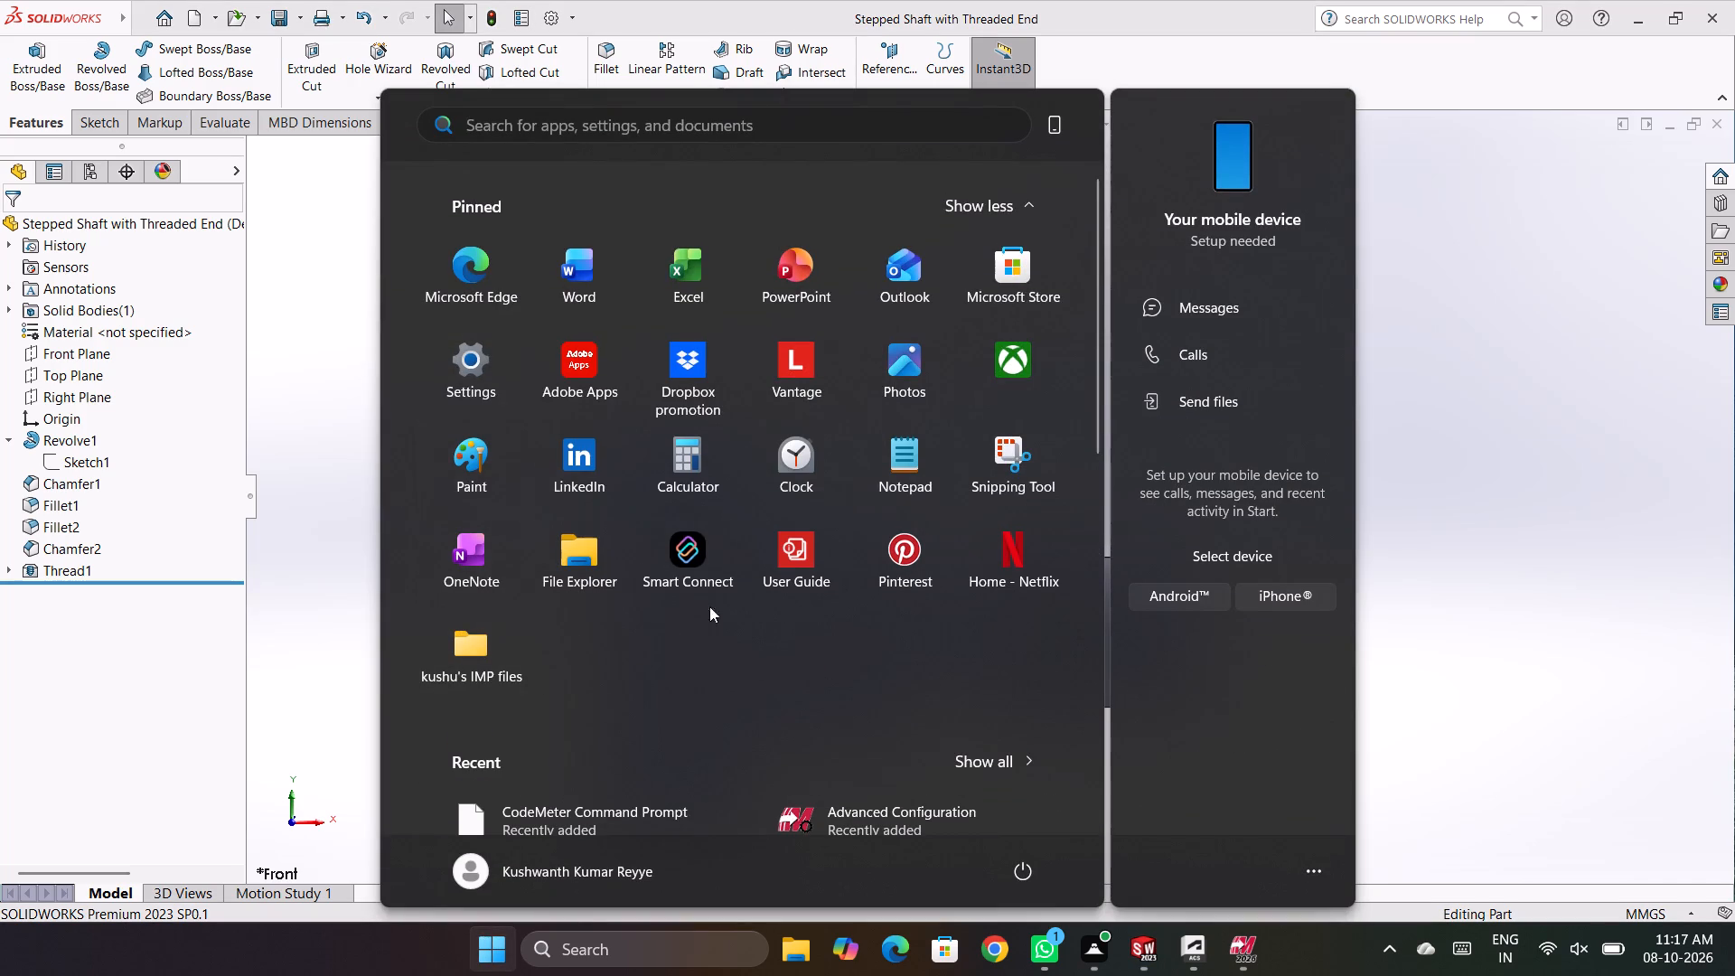
click(485, 382)
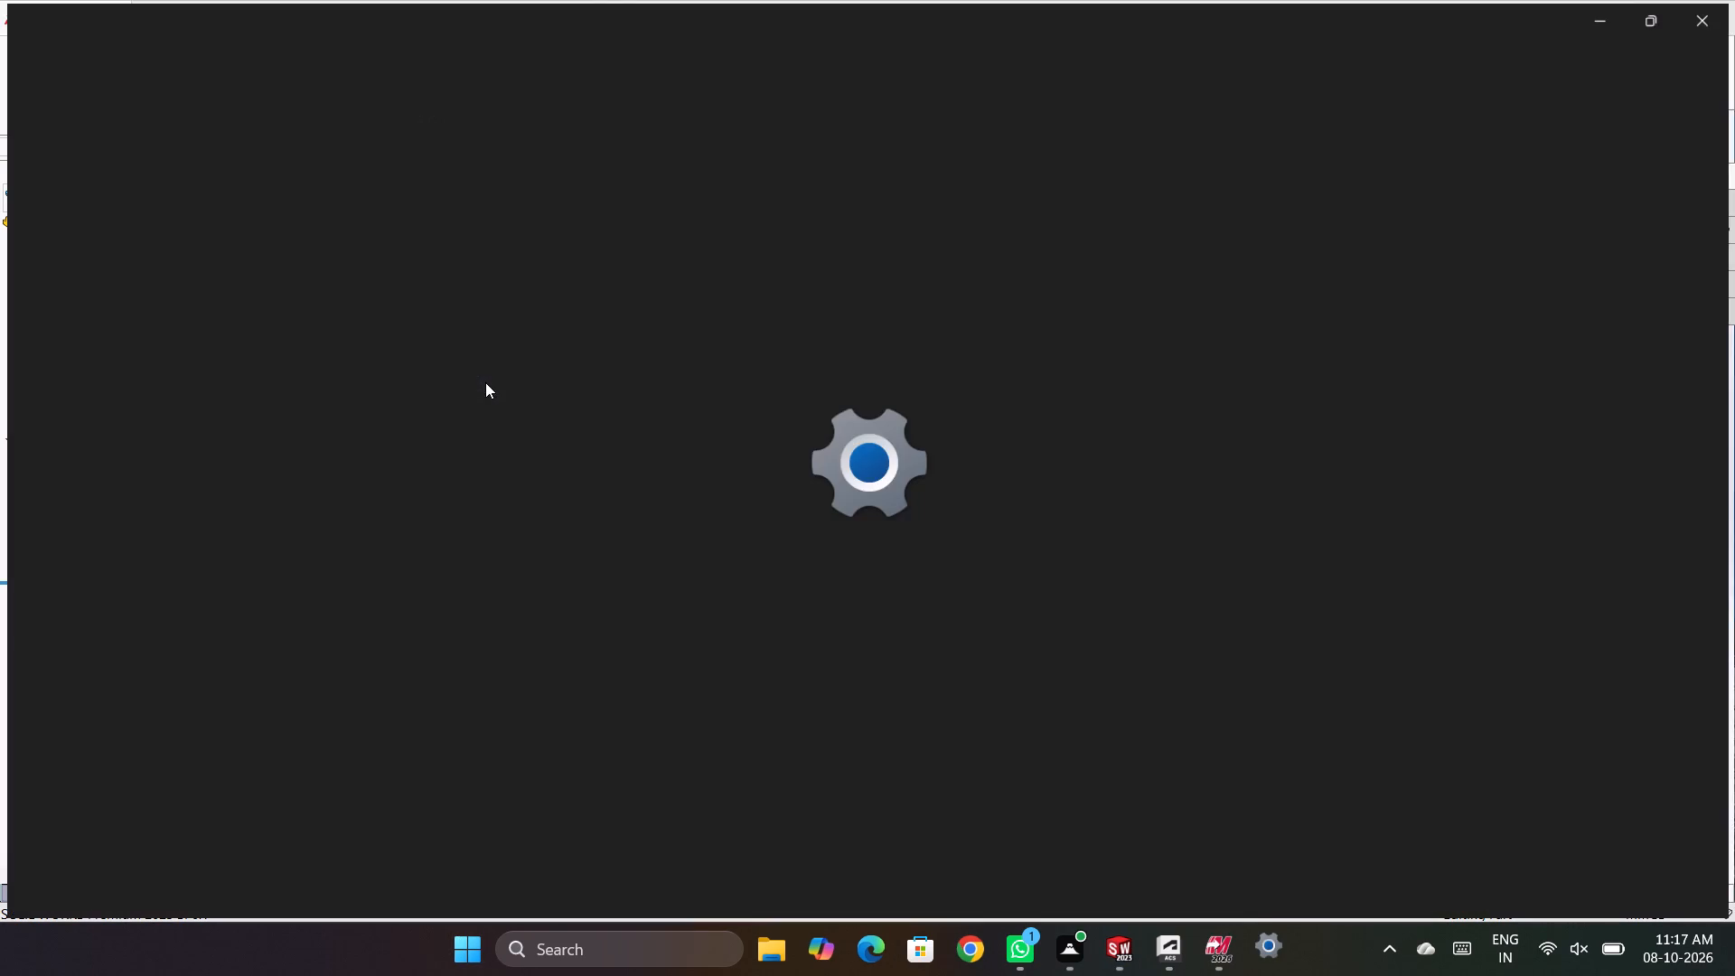
click(139, 240)
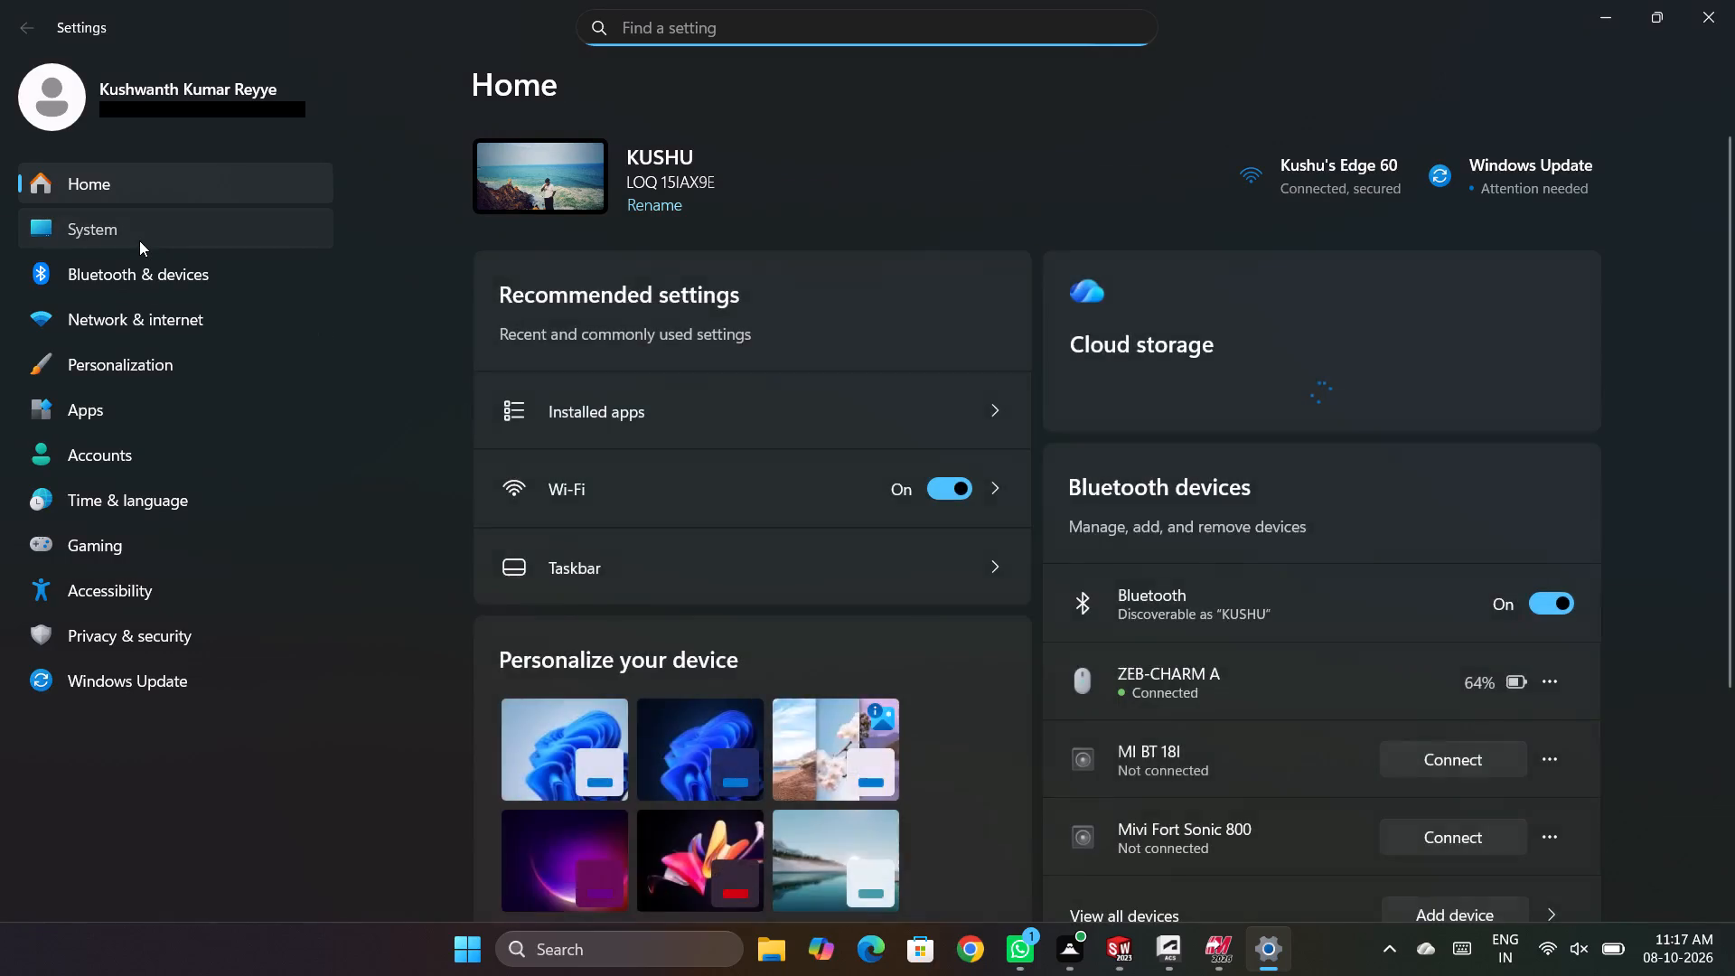
click(776, 300)
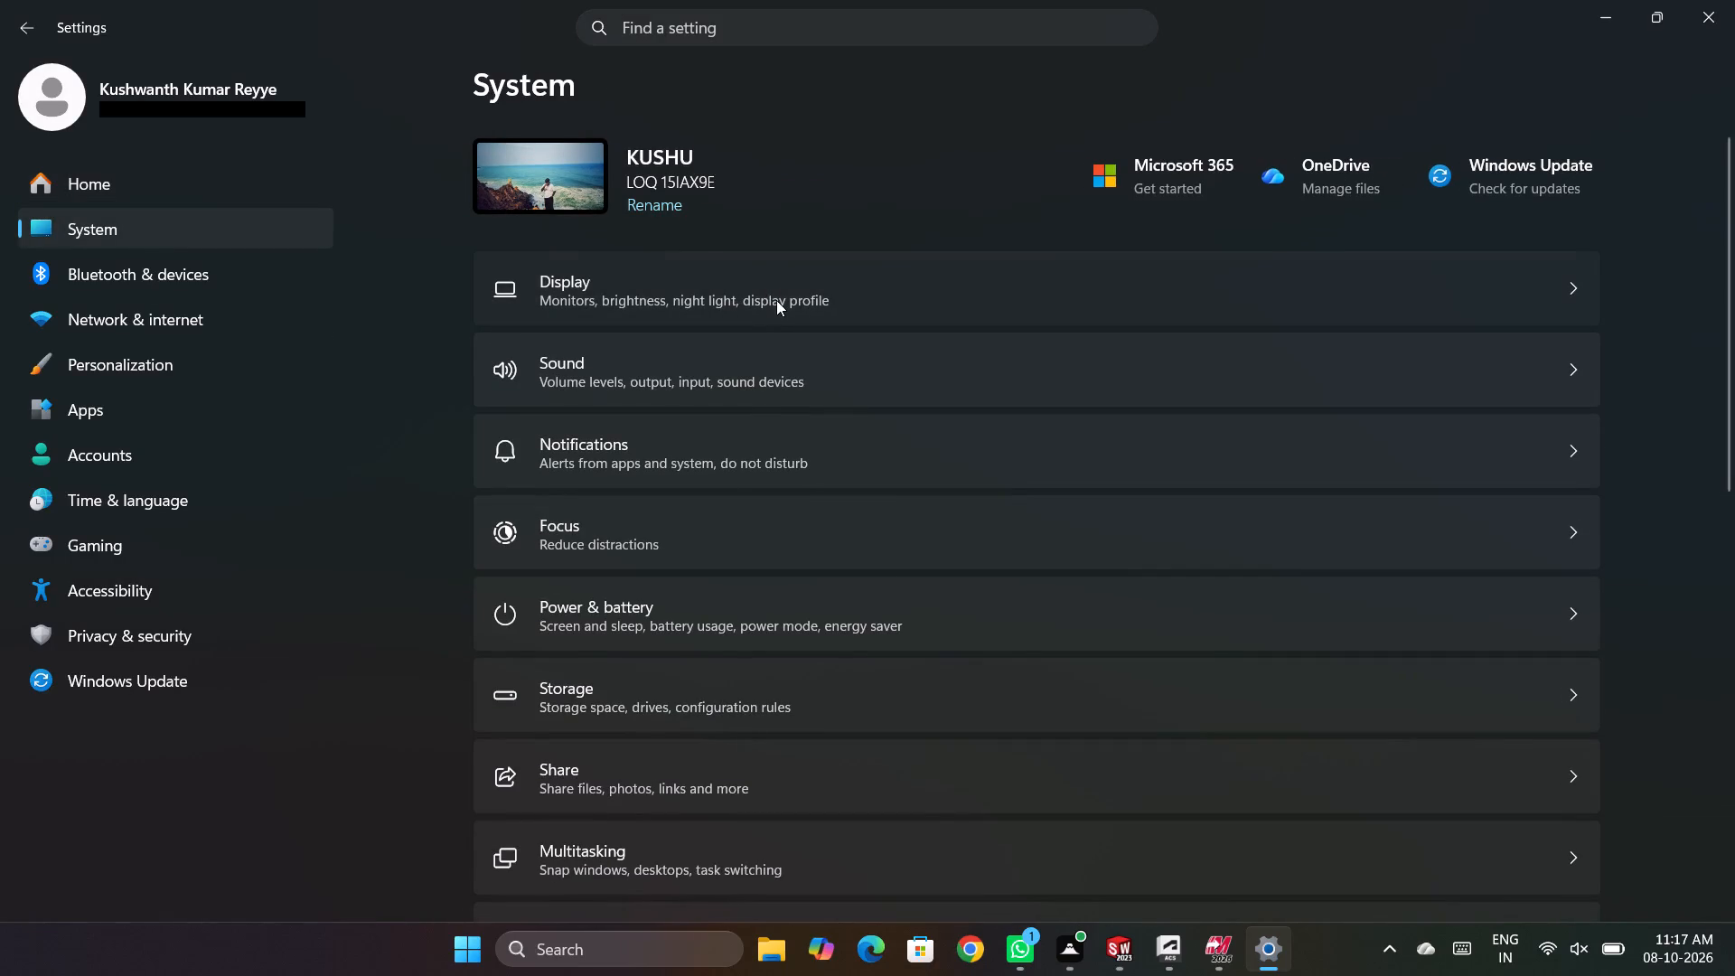
click(964, 359)
scroll(1018, 338, down, 2)
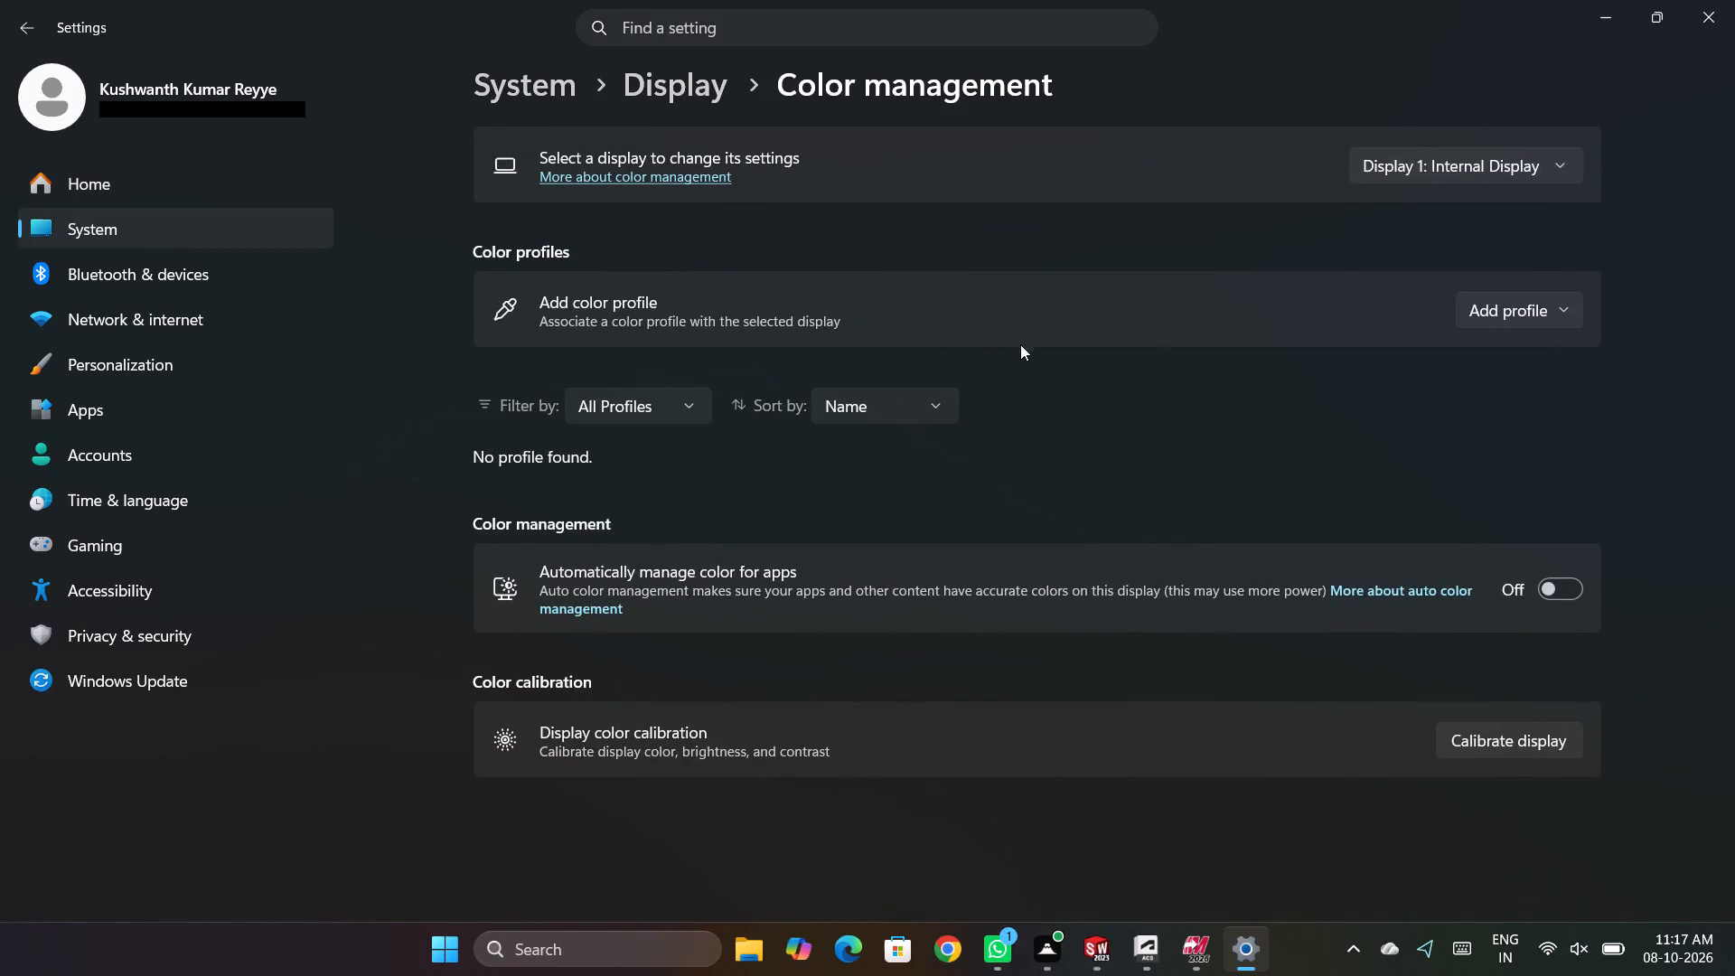
scroll(1020, 344, down, 1)
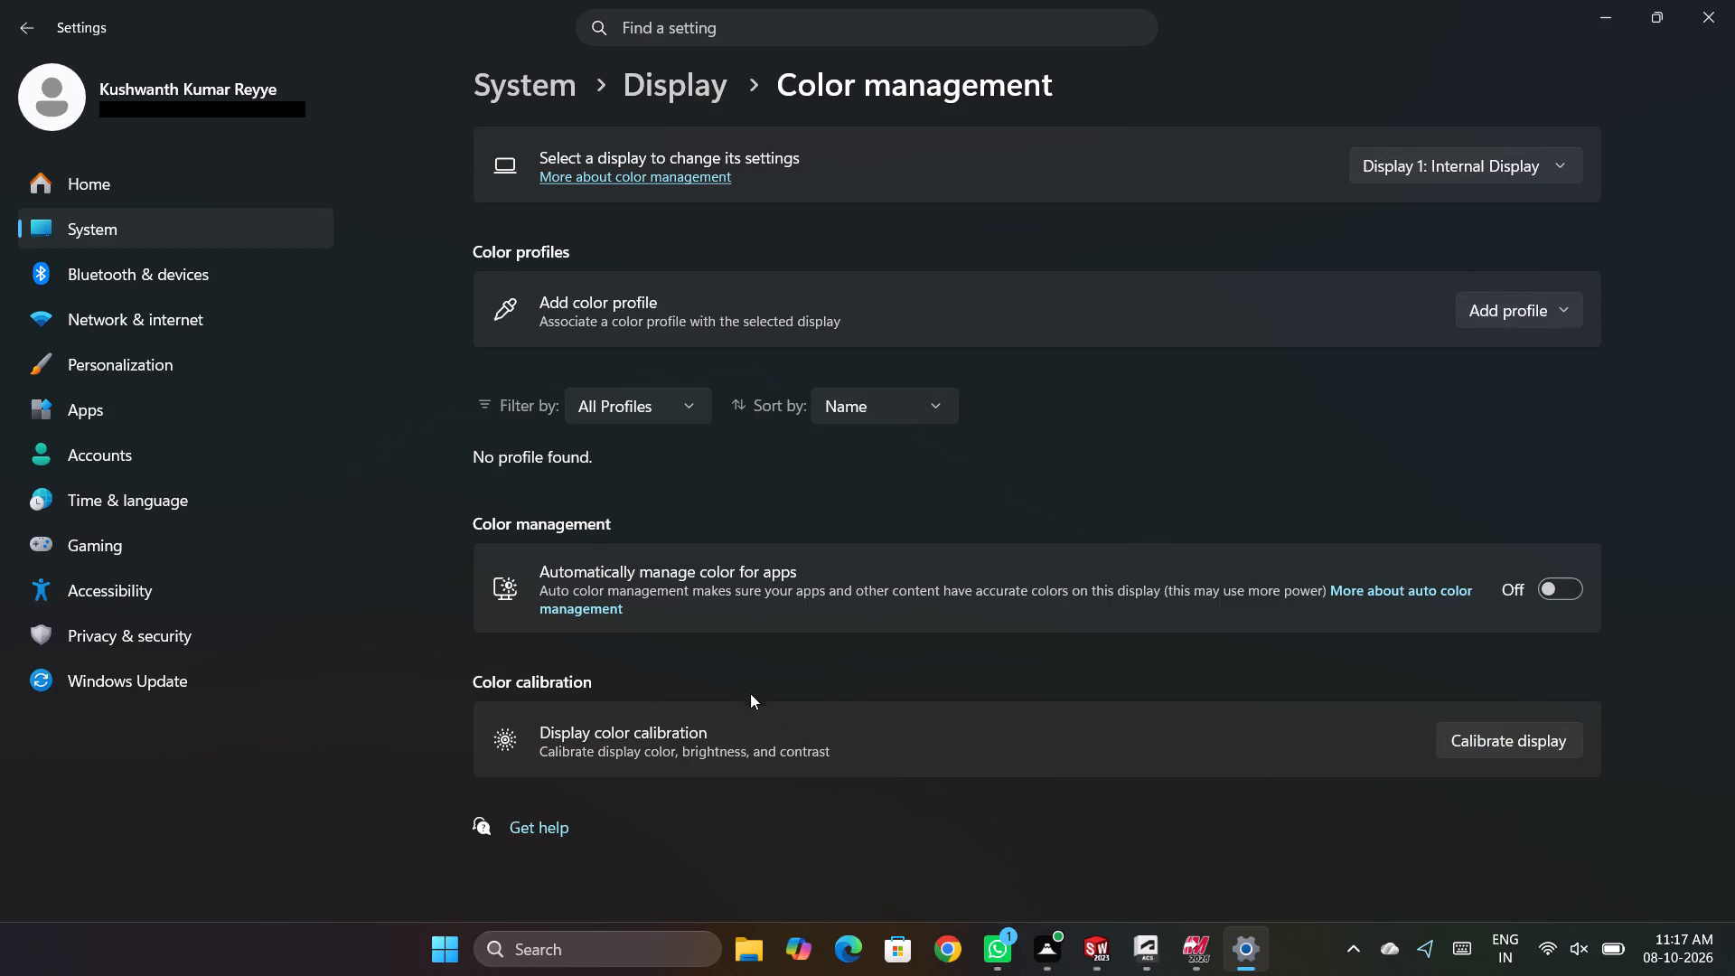
click(1707, 6)
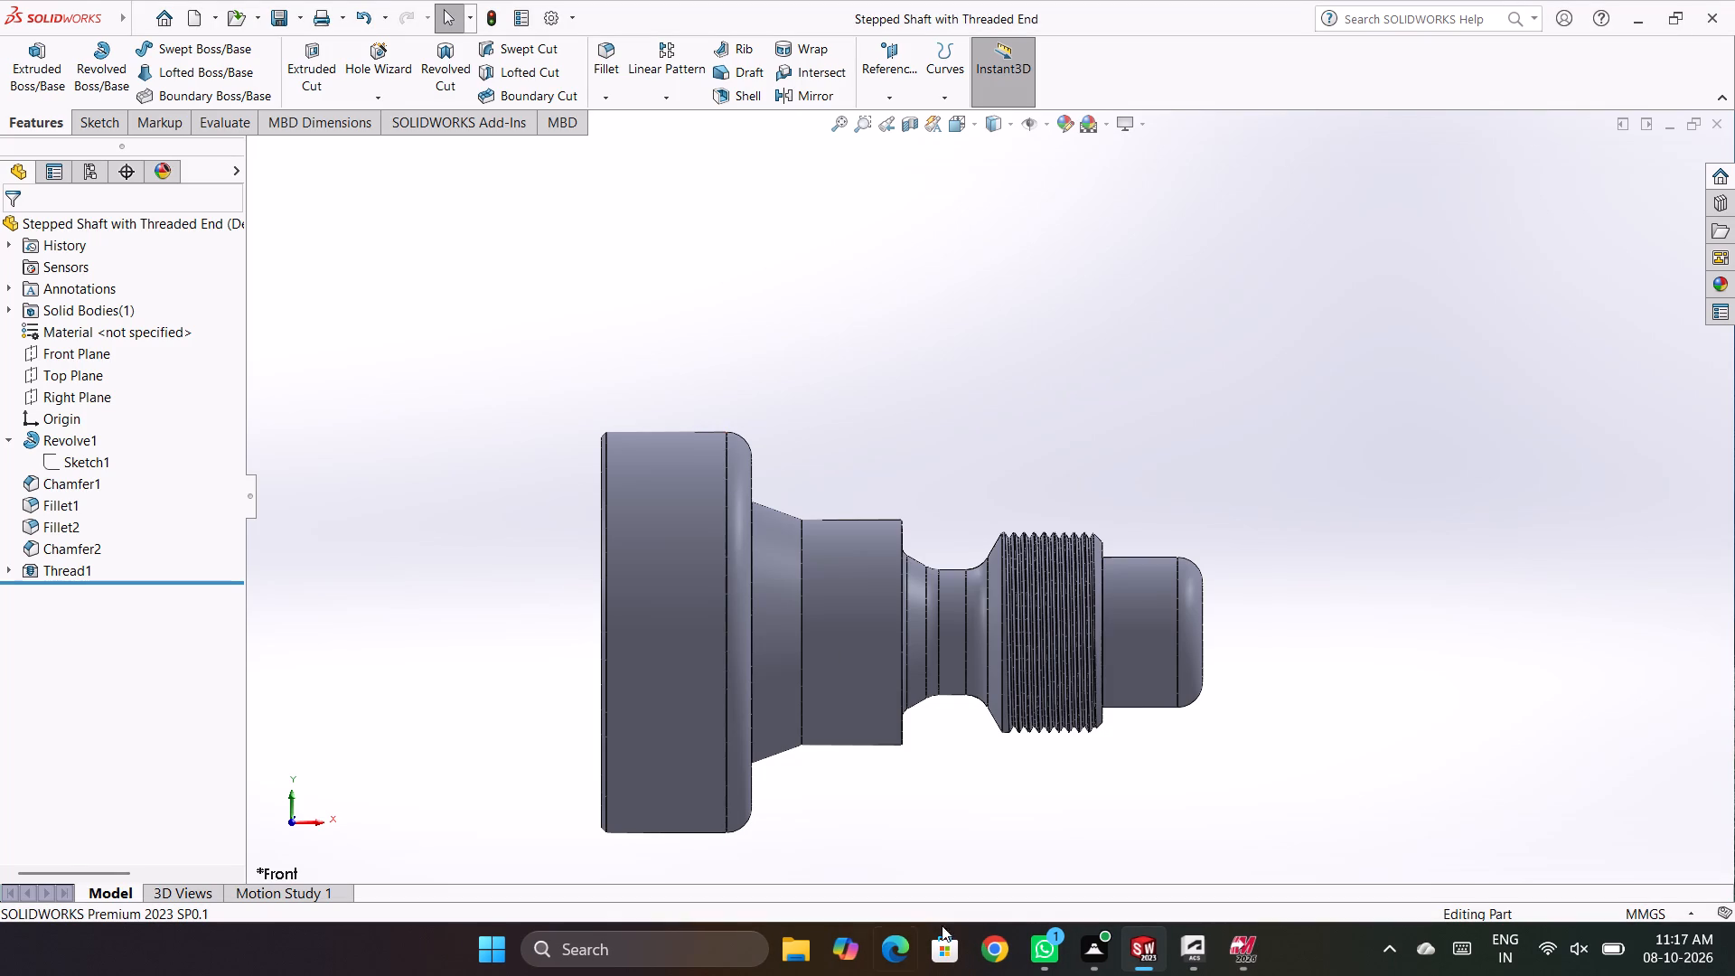
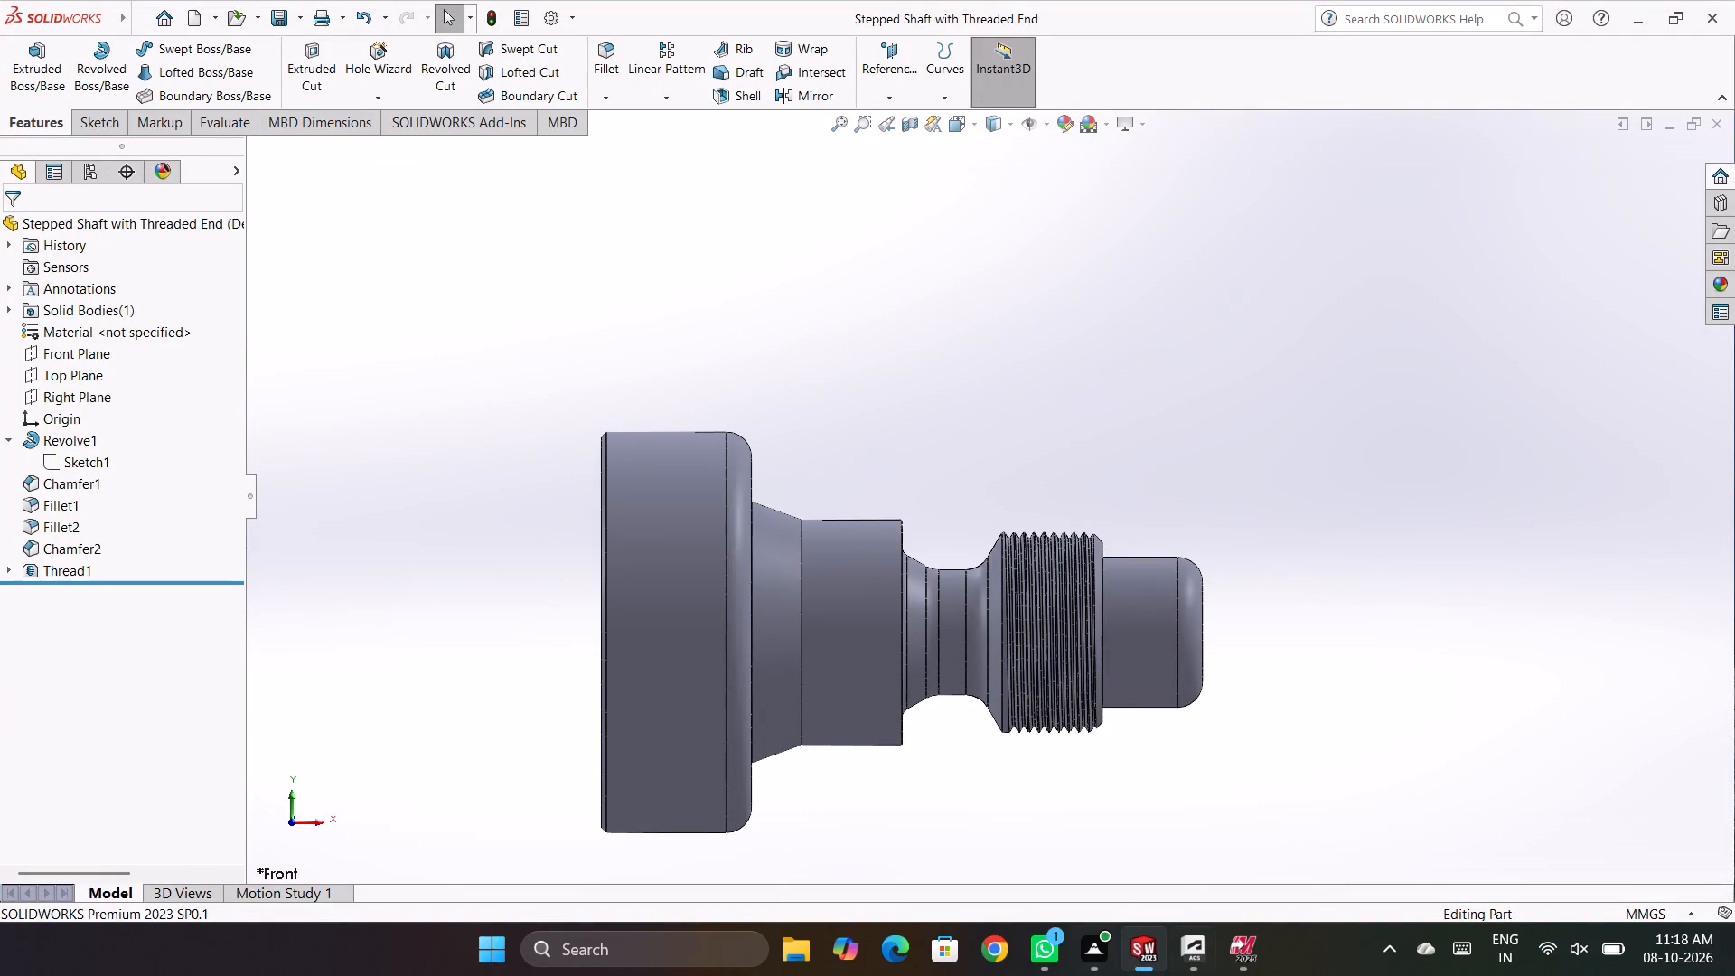
Switch to the Part2 document in SOLIDWORKS and exit the editing of Sketch1.
click(1225, 948)
click(1236, 956)
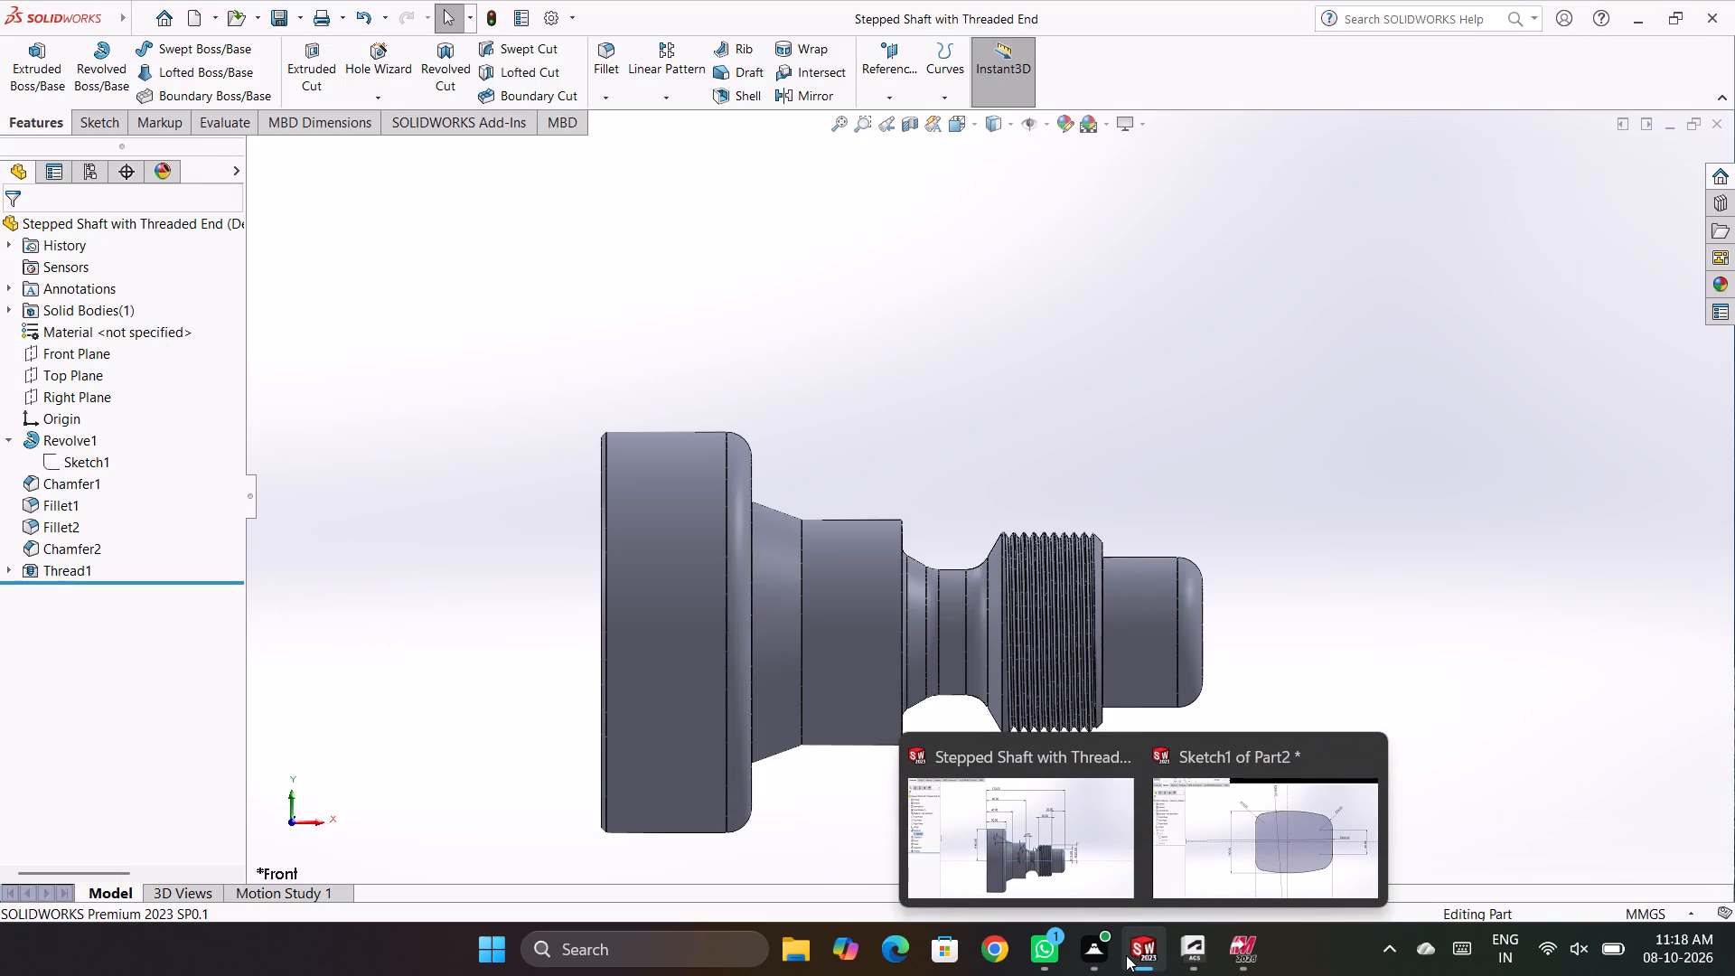
click(1252, 833)
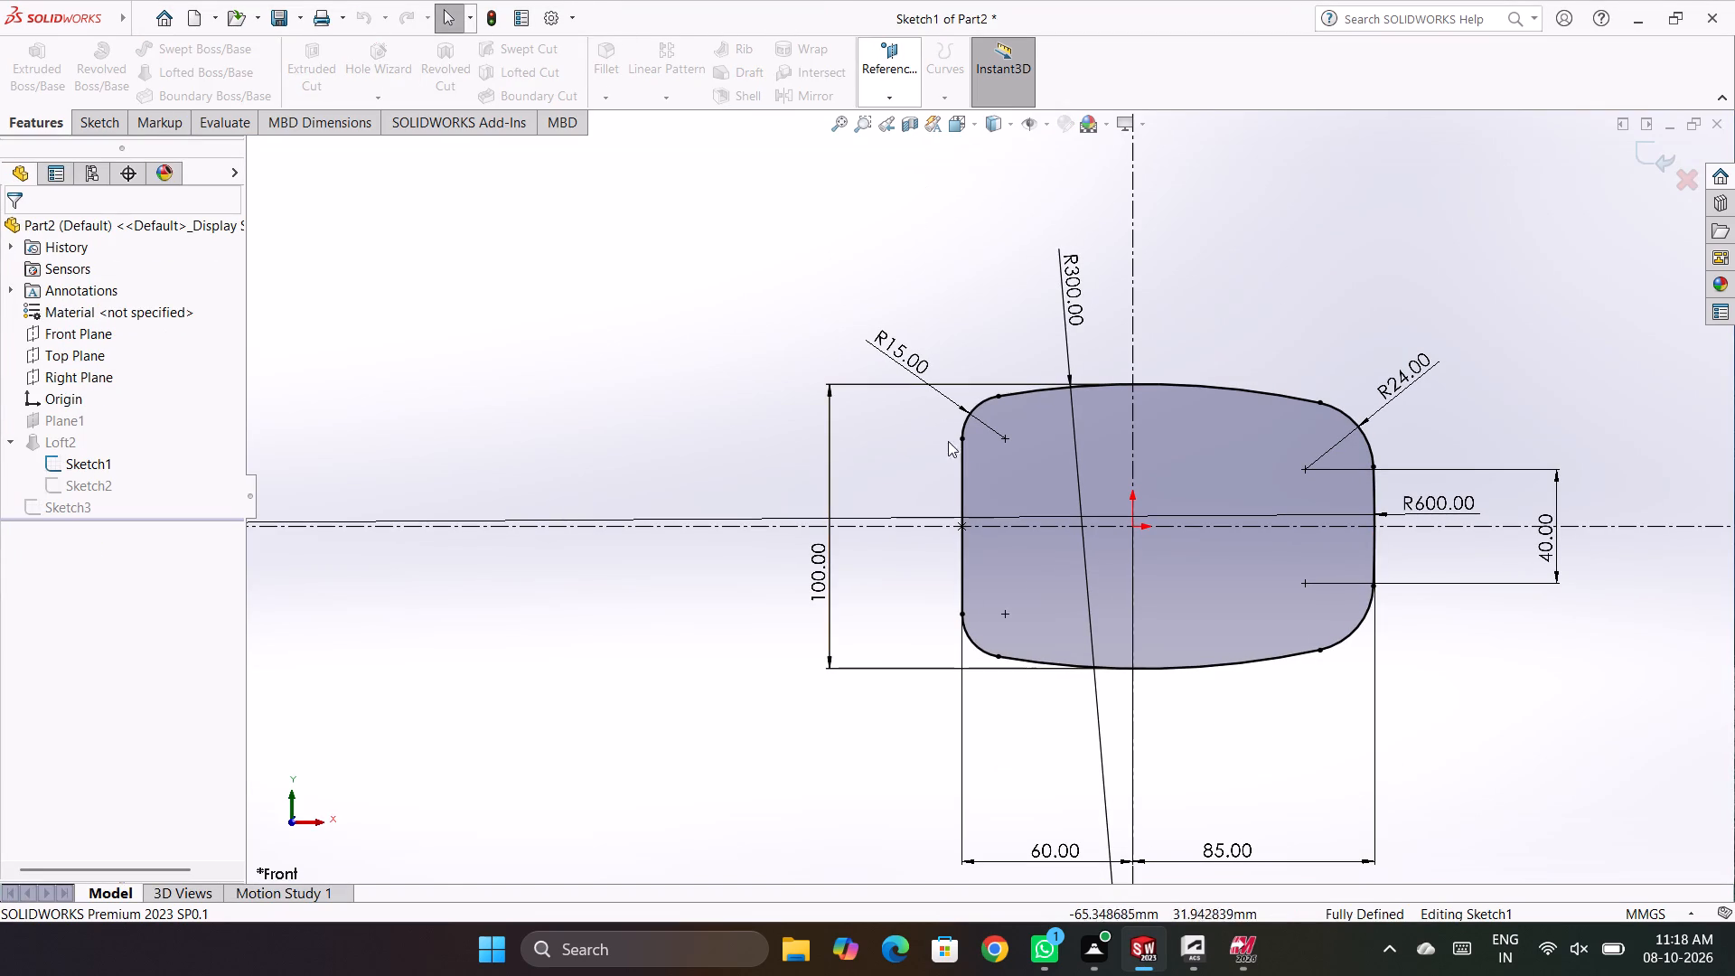
key(ctrl+s)
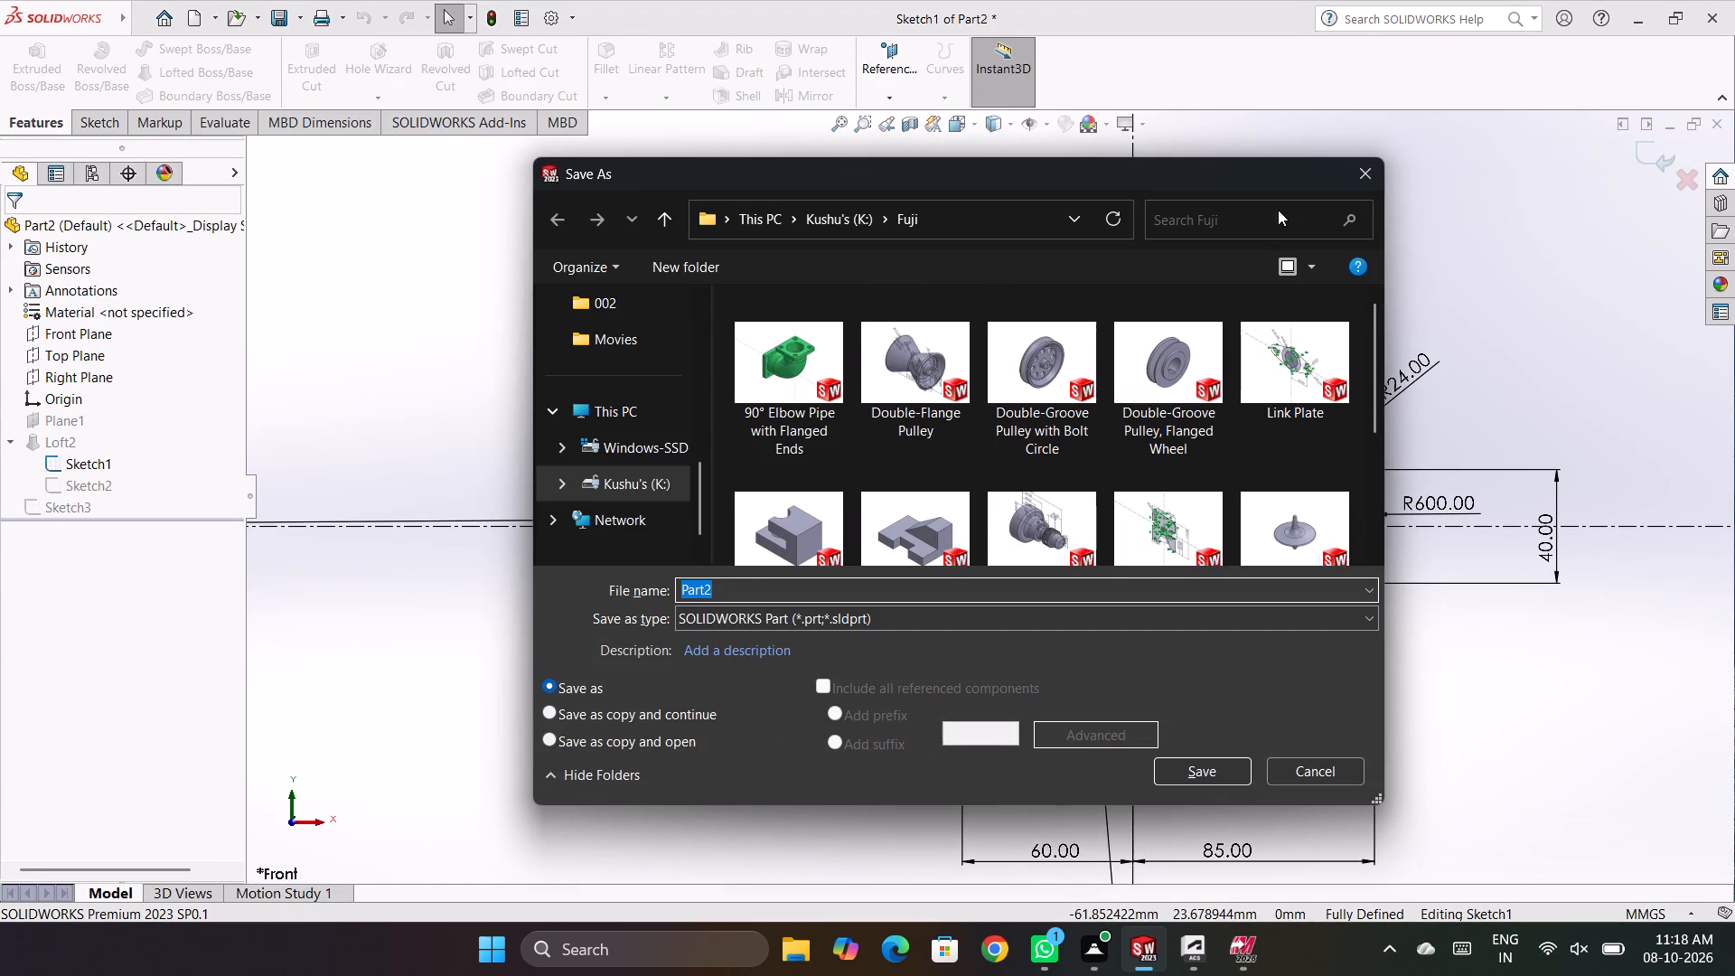
click(1378, 166)
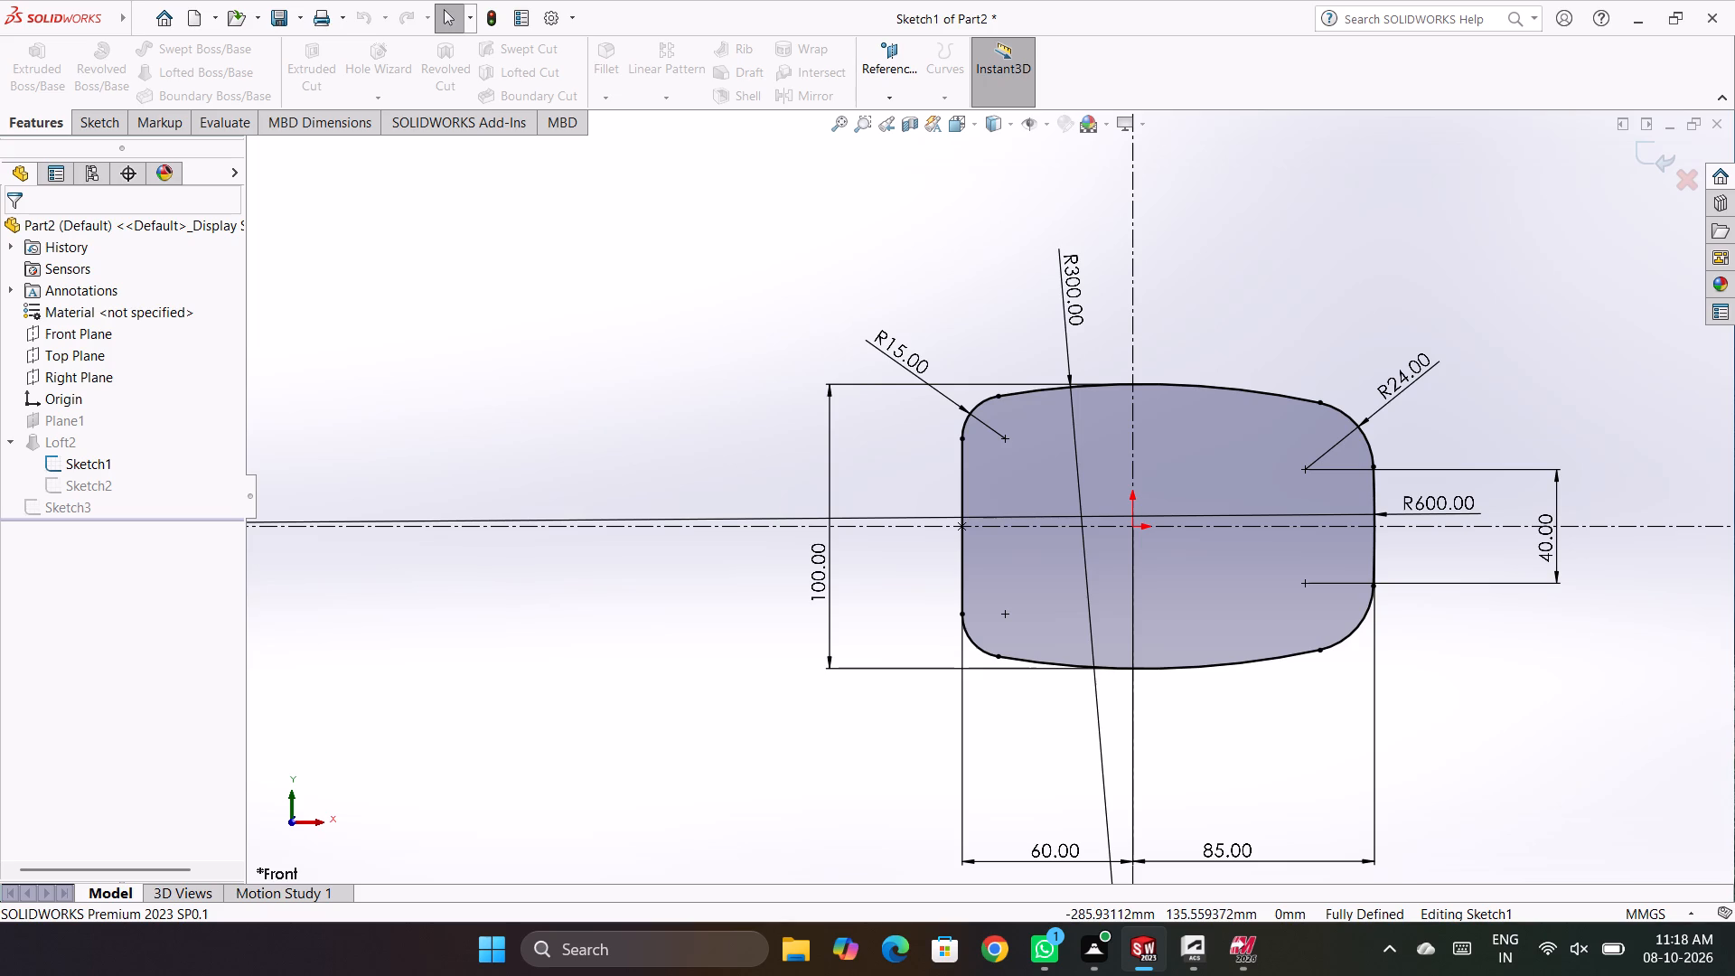
click(114, 120)
click(22, 73)
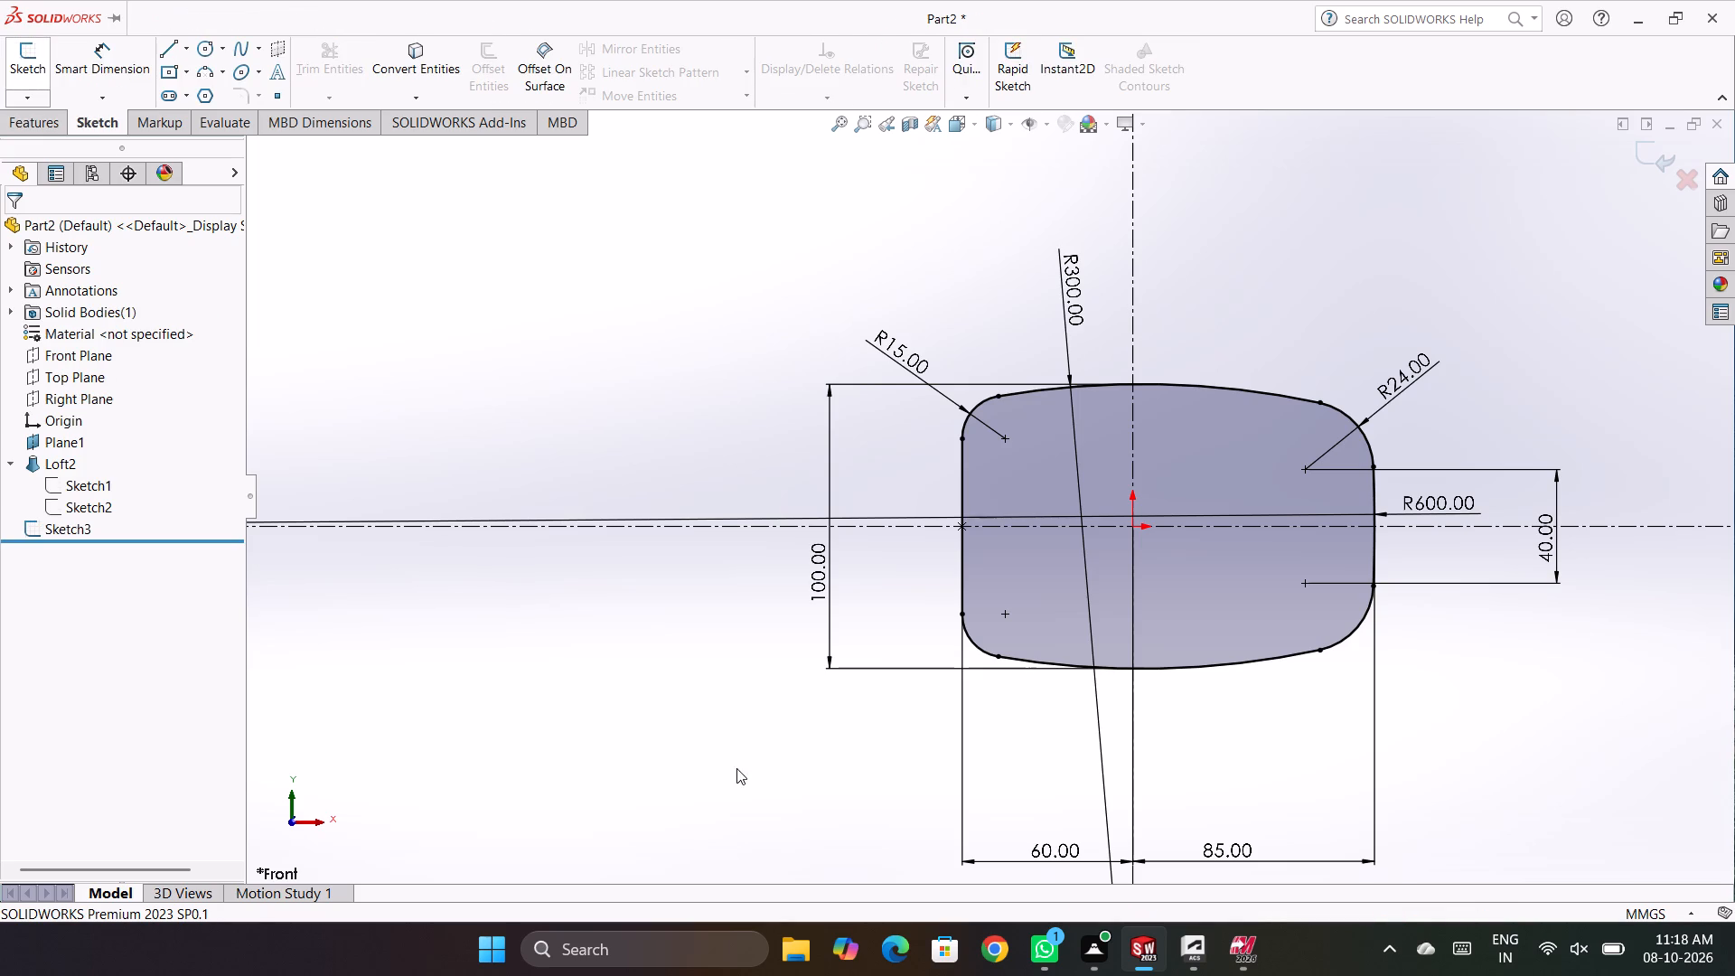
middle_drag(743, 716, 812, 568)
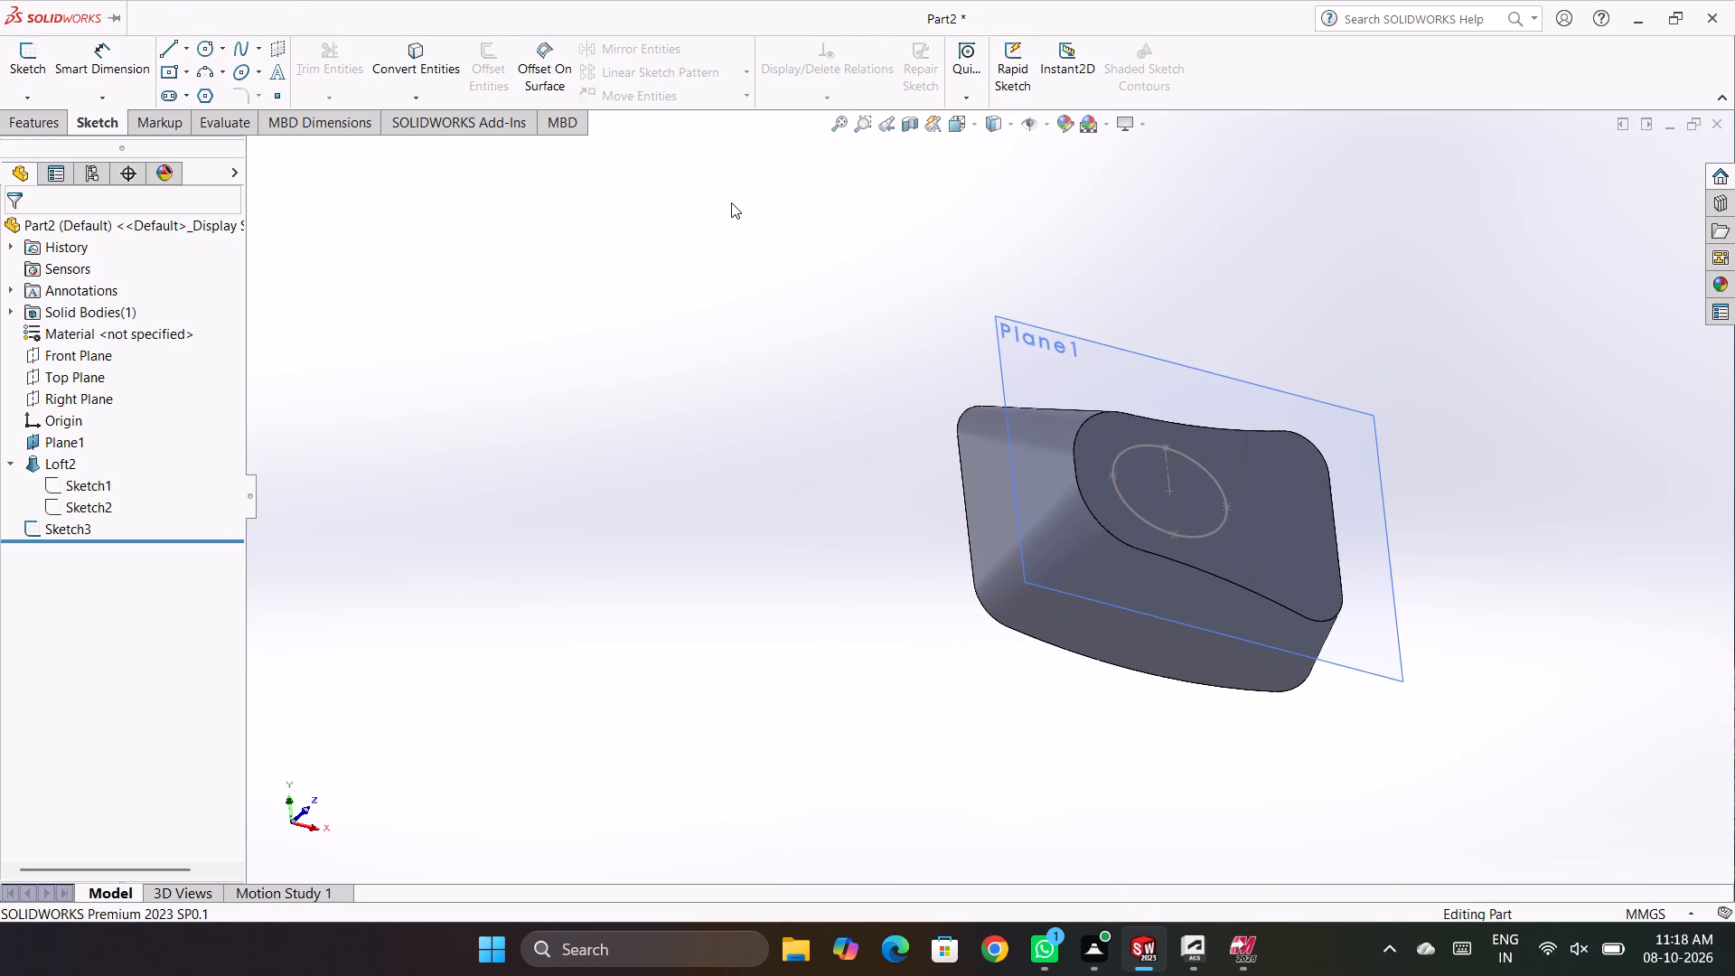
Start saving the Part2 document and browse to the Solid Works folder on drive K.
key(ctrl+s)
scroll(718, 241, down, 1)
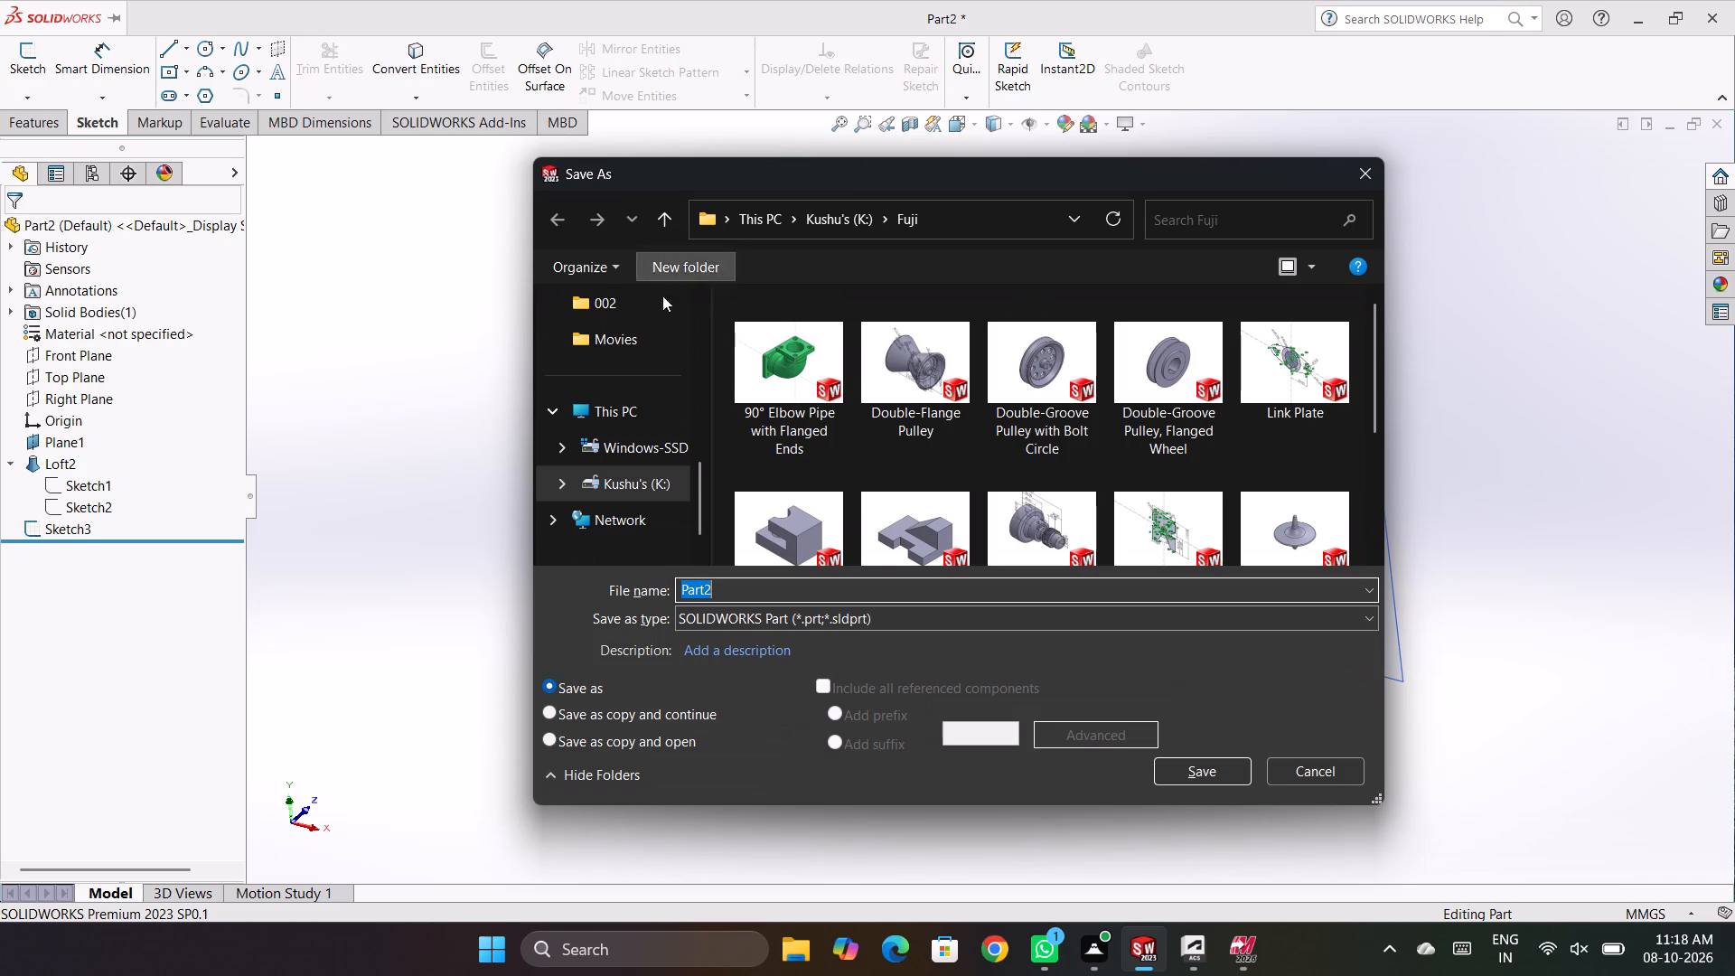
scroll(668, 512, down, 1)
scroll(598, 353, up, 2)
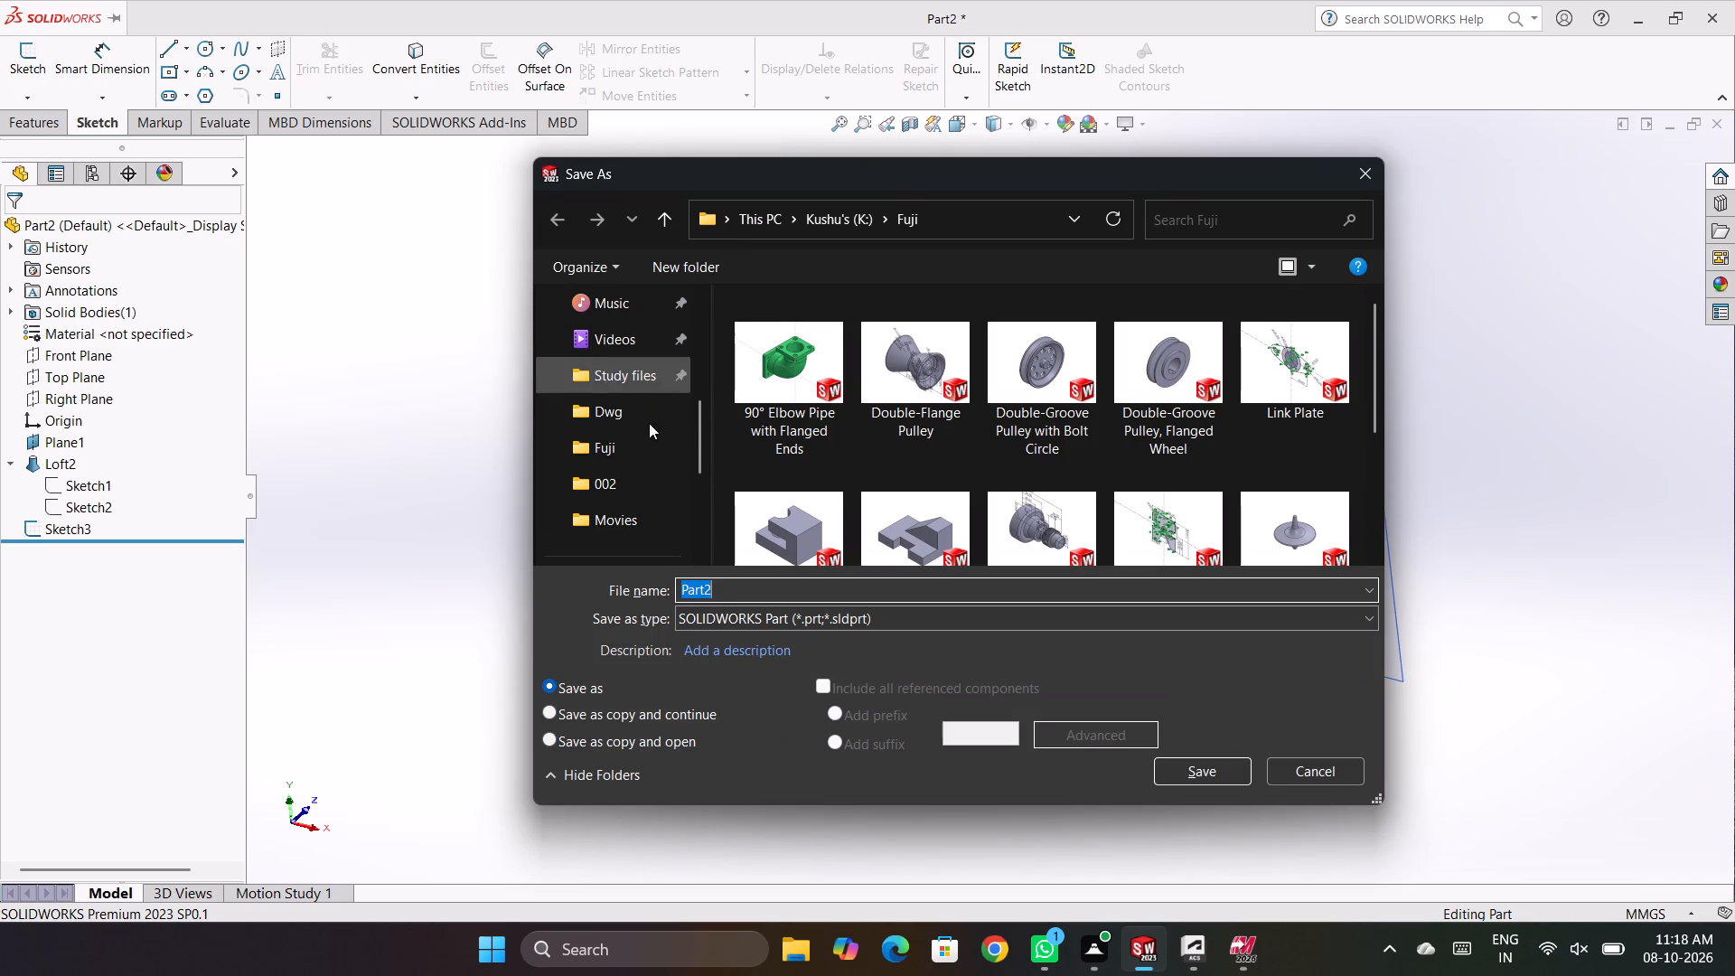
scroll(653, 429, down, 3)
click(654, 461)
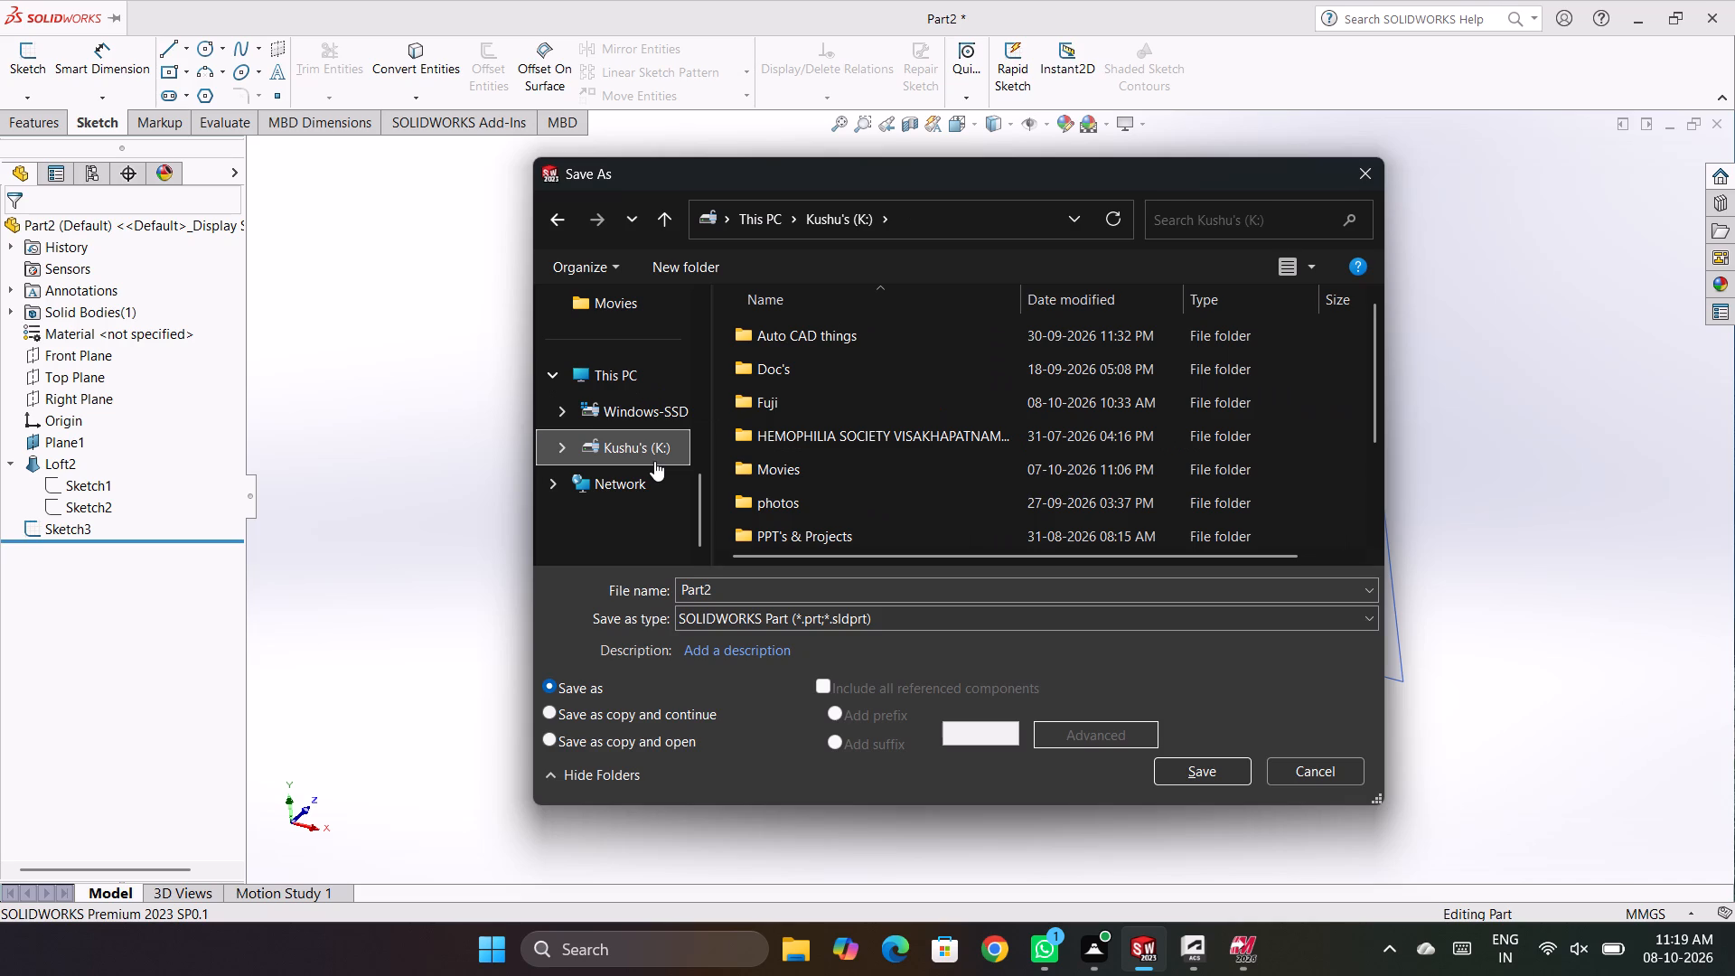
scroll(900, 524, down, 2)
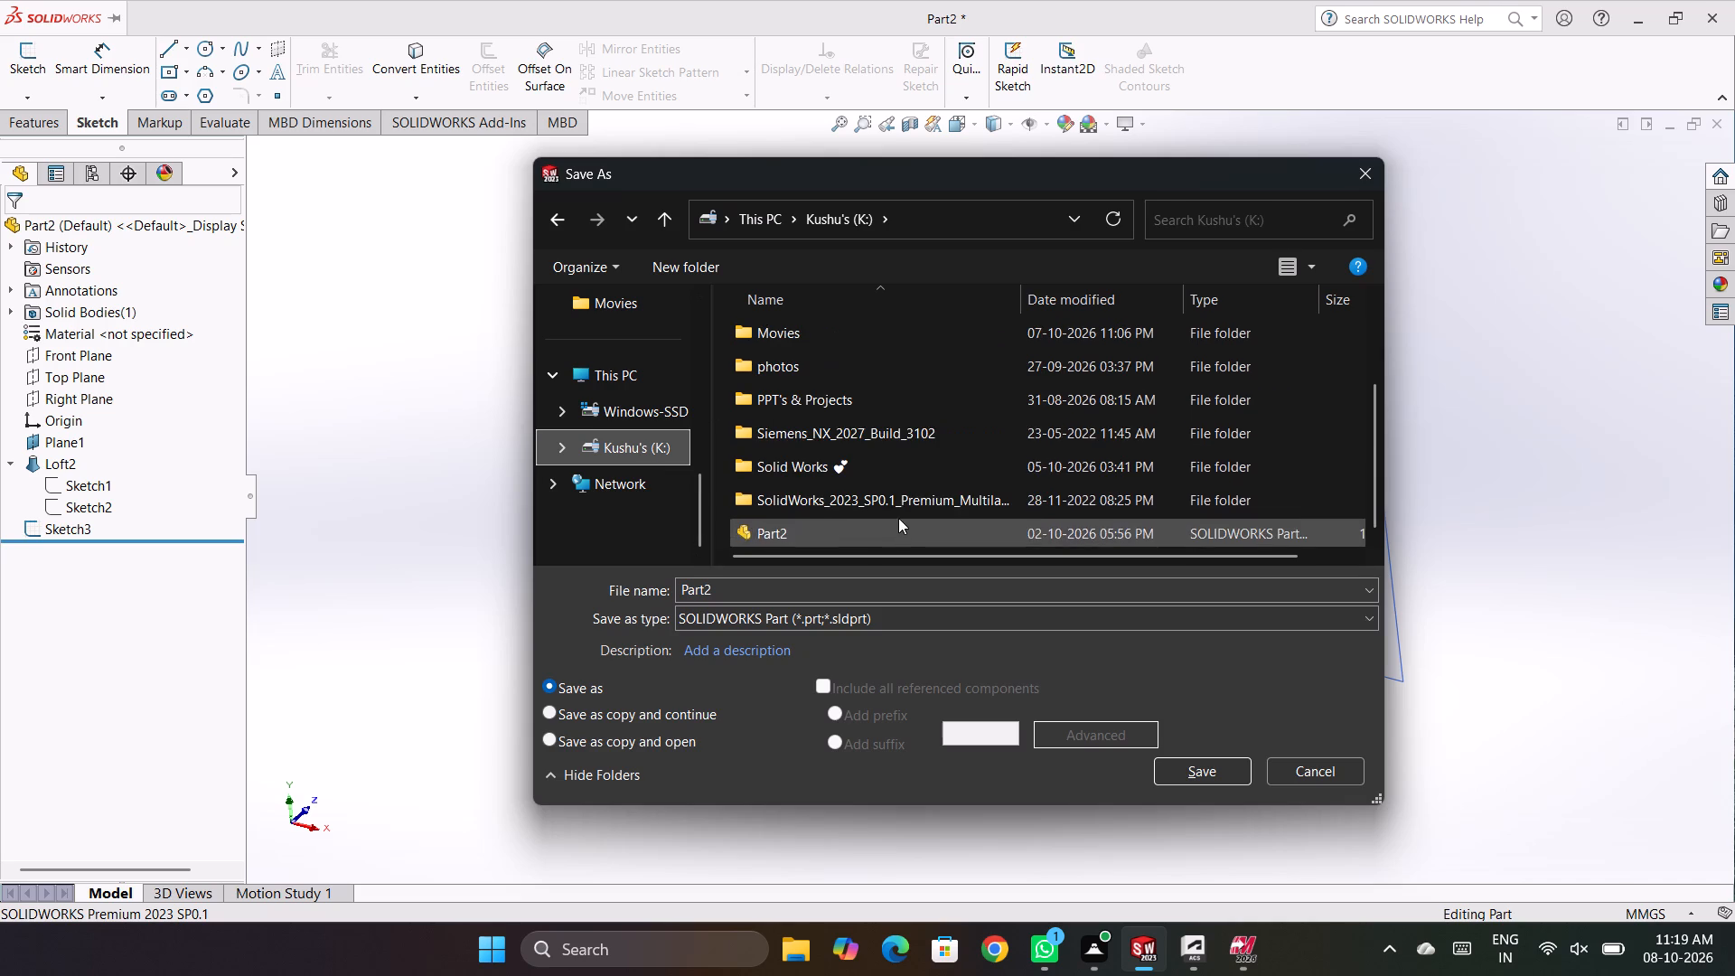
double_click(877, 470)
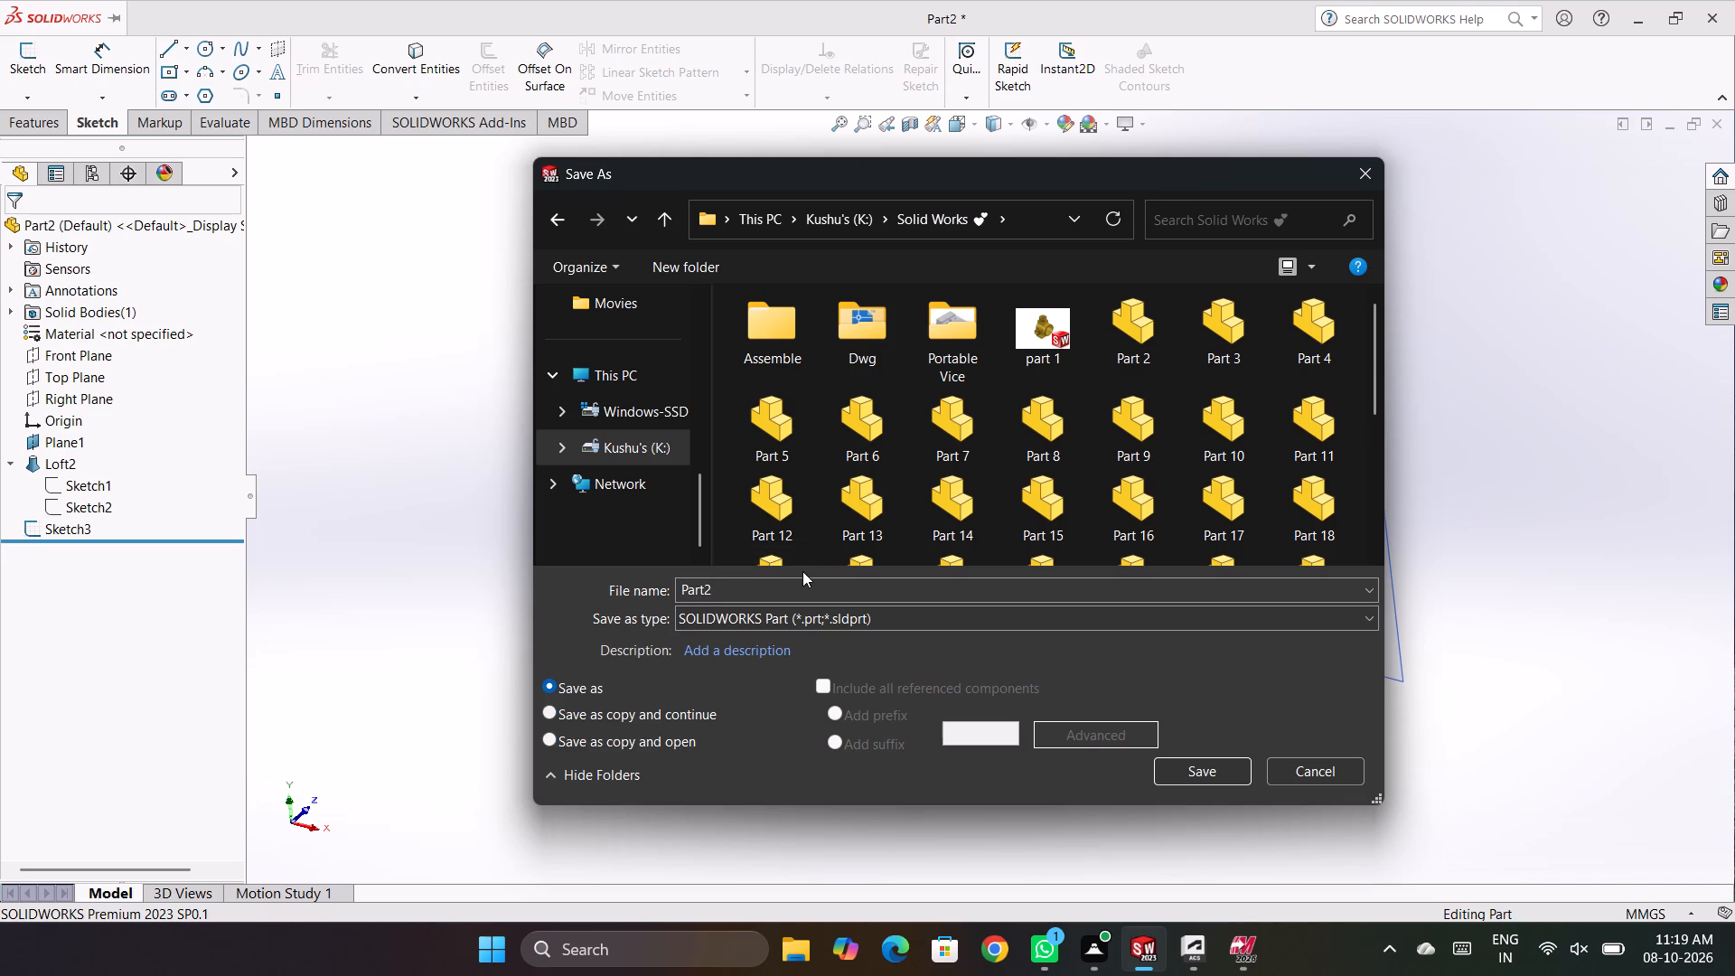
scroll(929, 467, down, 10)
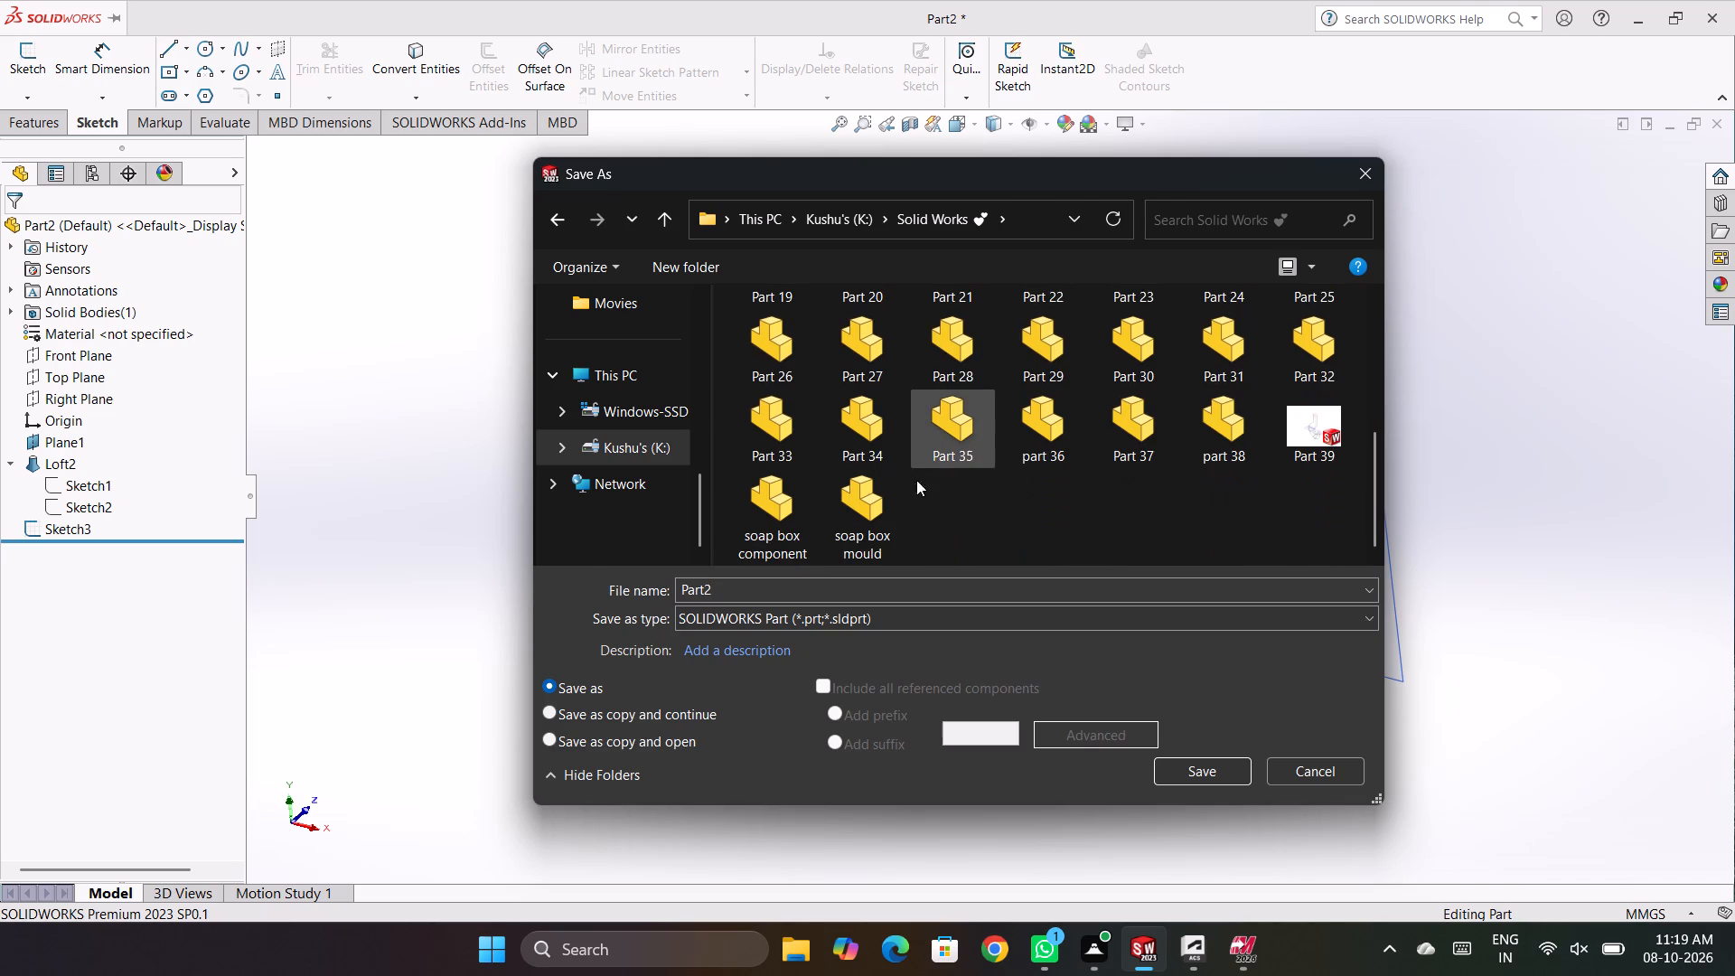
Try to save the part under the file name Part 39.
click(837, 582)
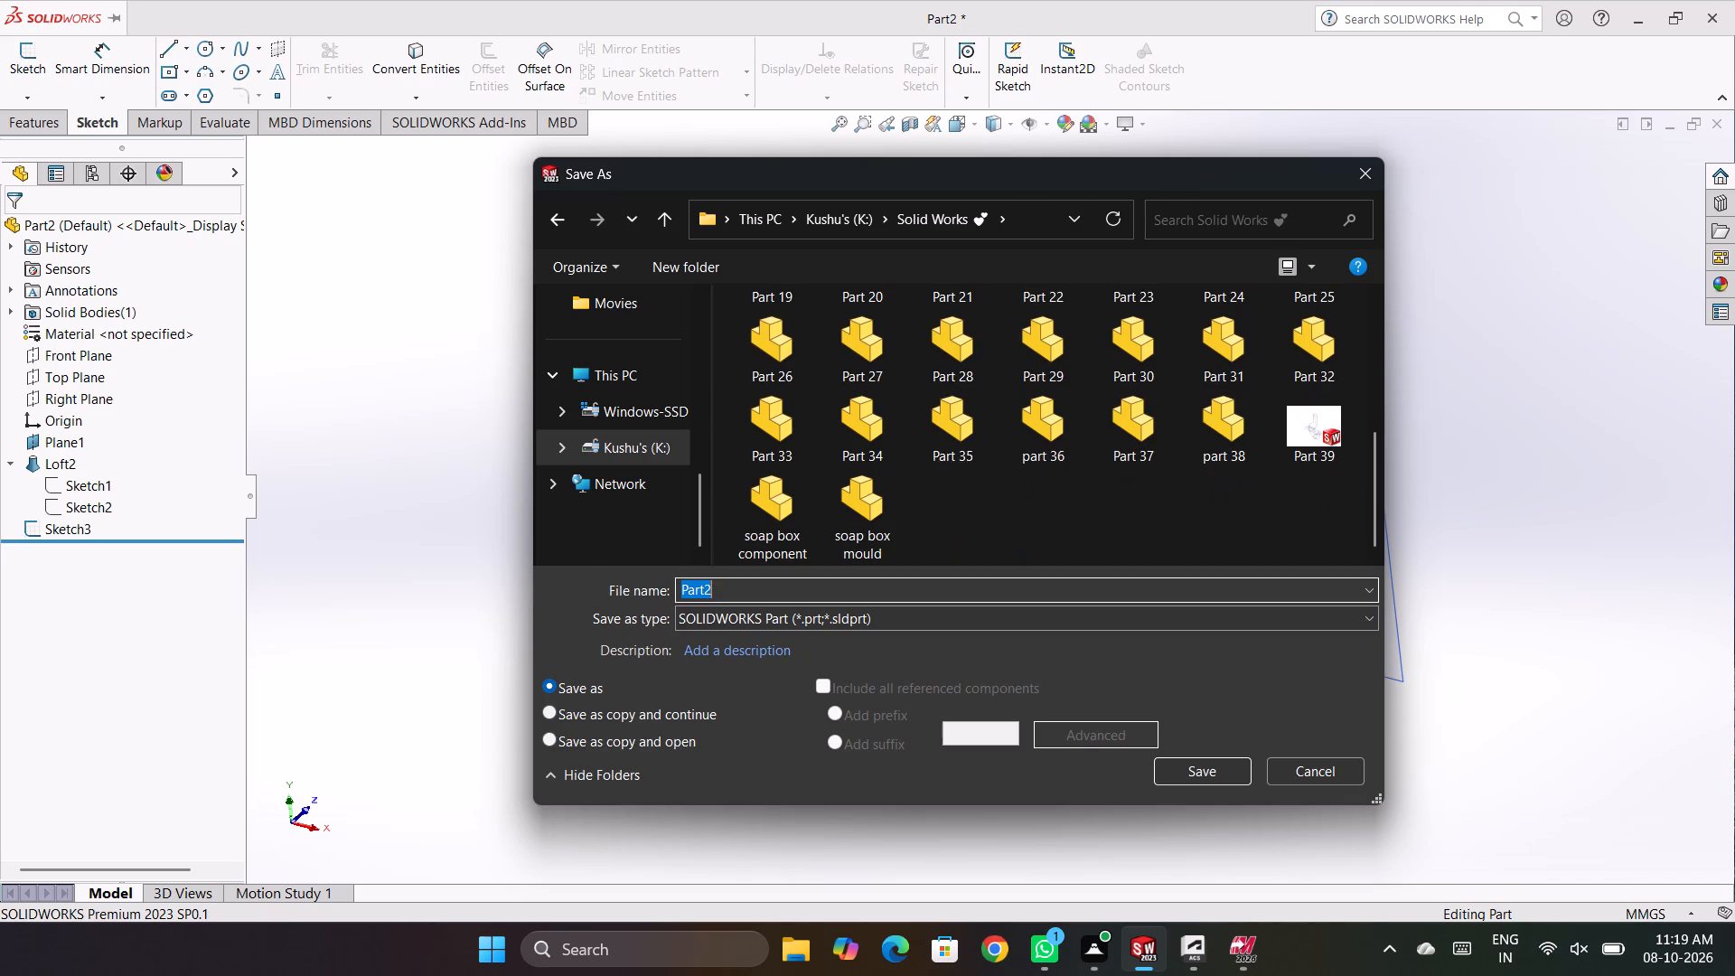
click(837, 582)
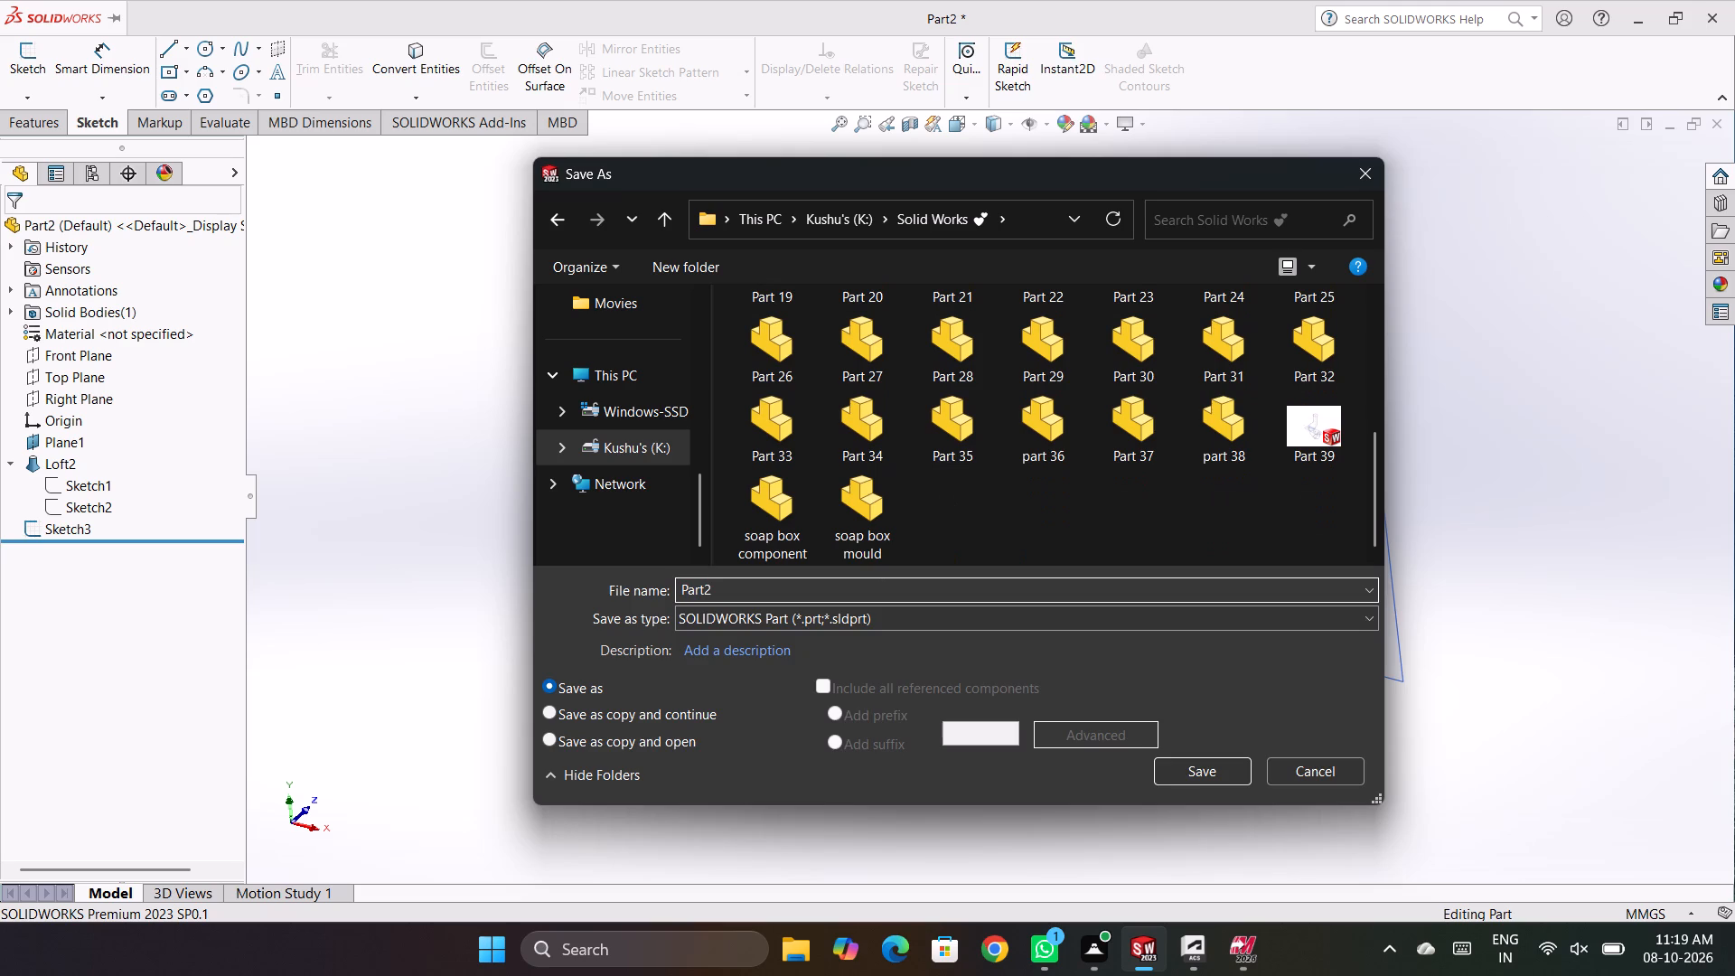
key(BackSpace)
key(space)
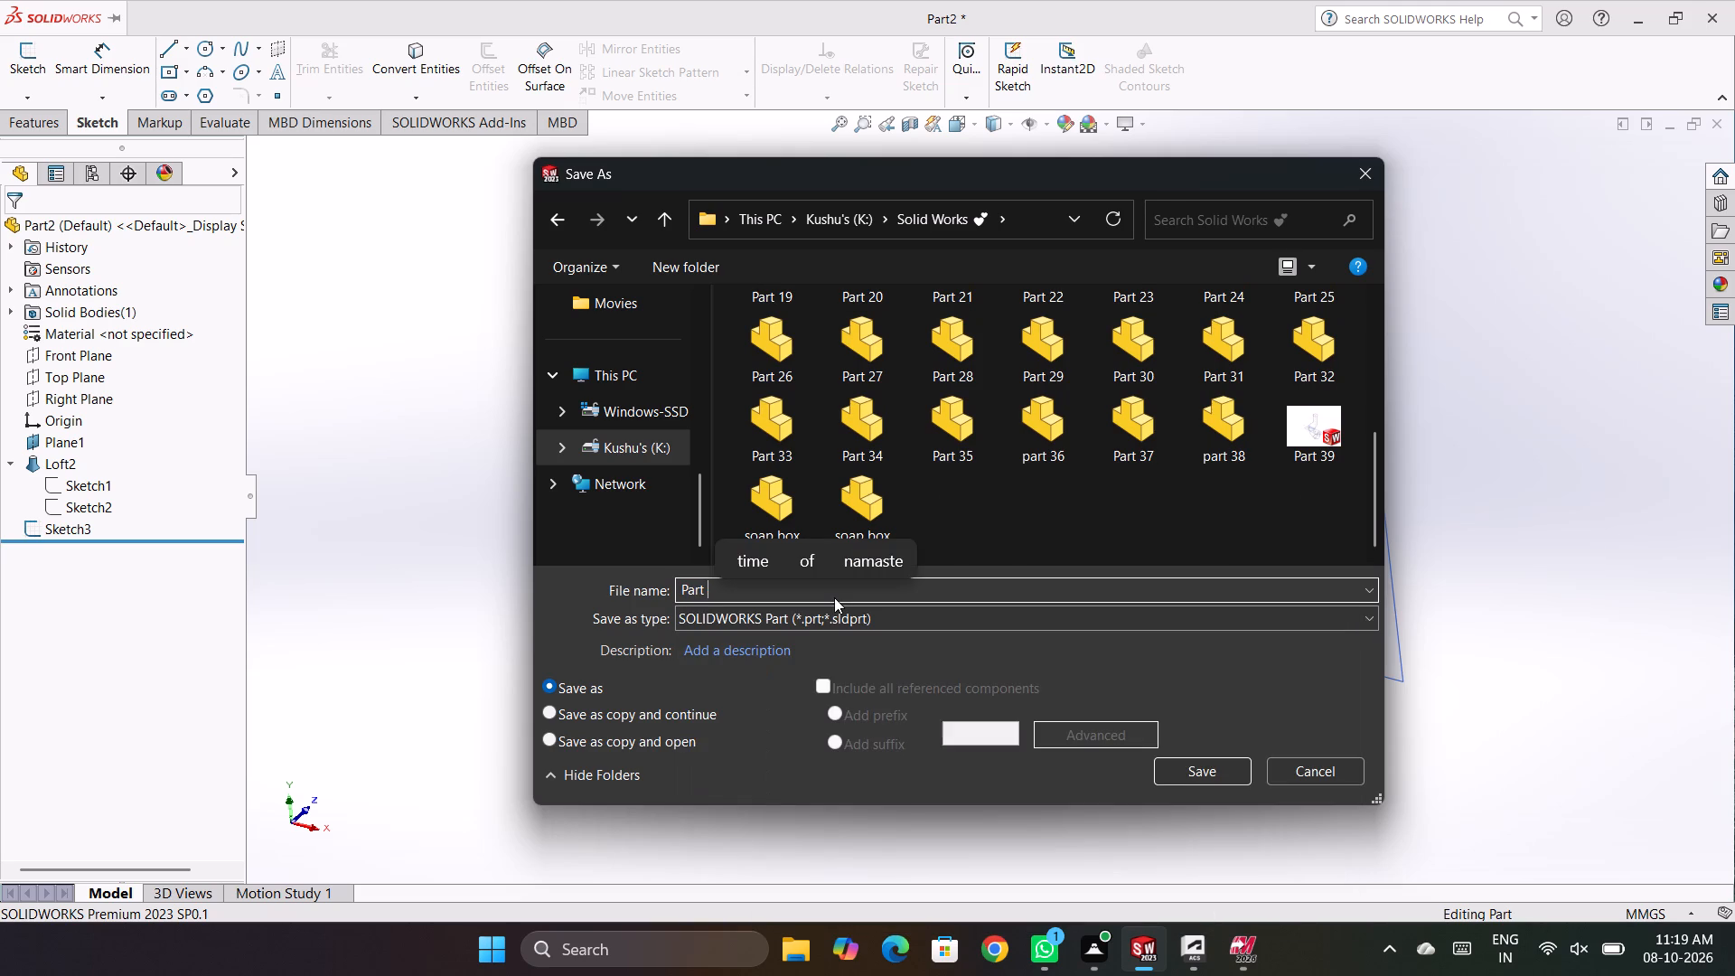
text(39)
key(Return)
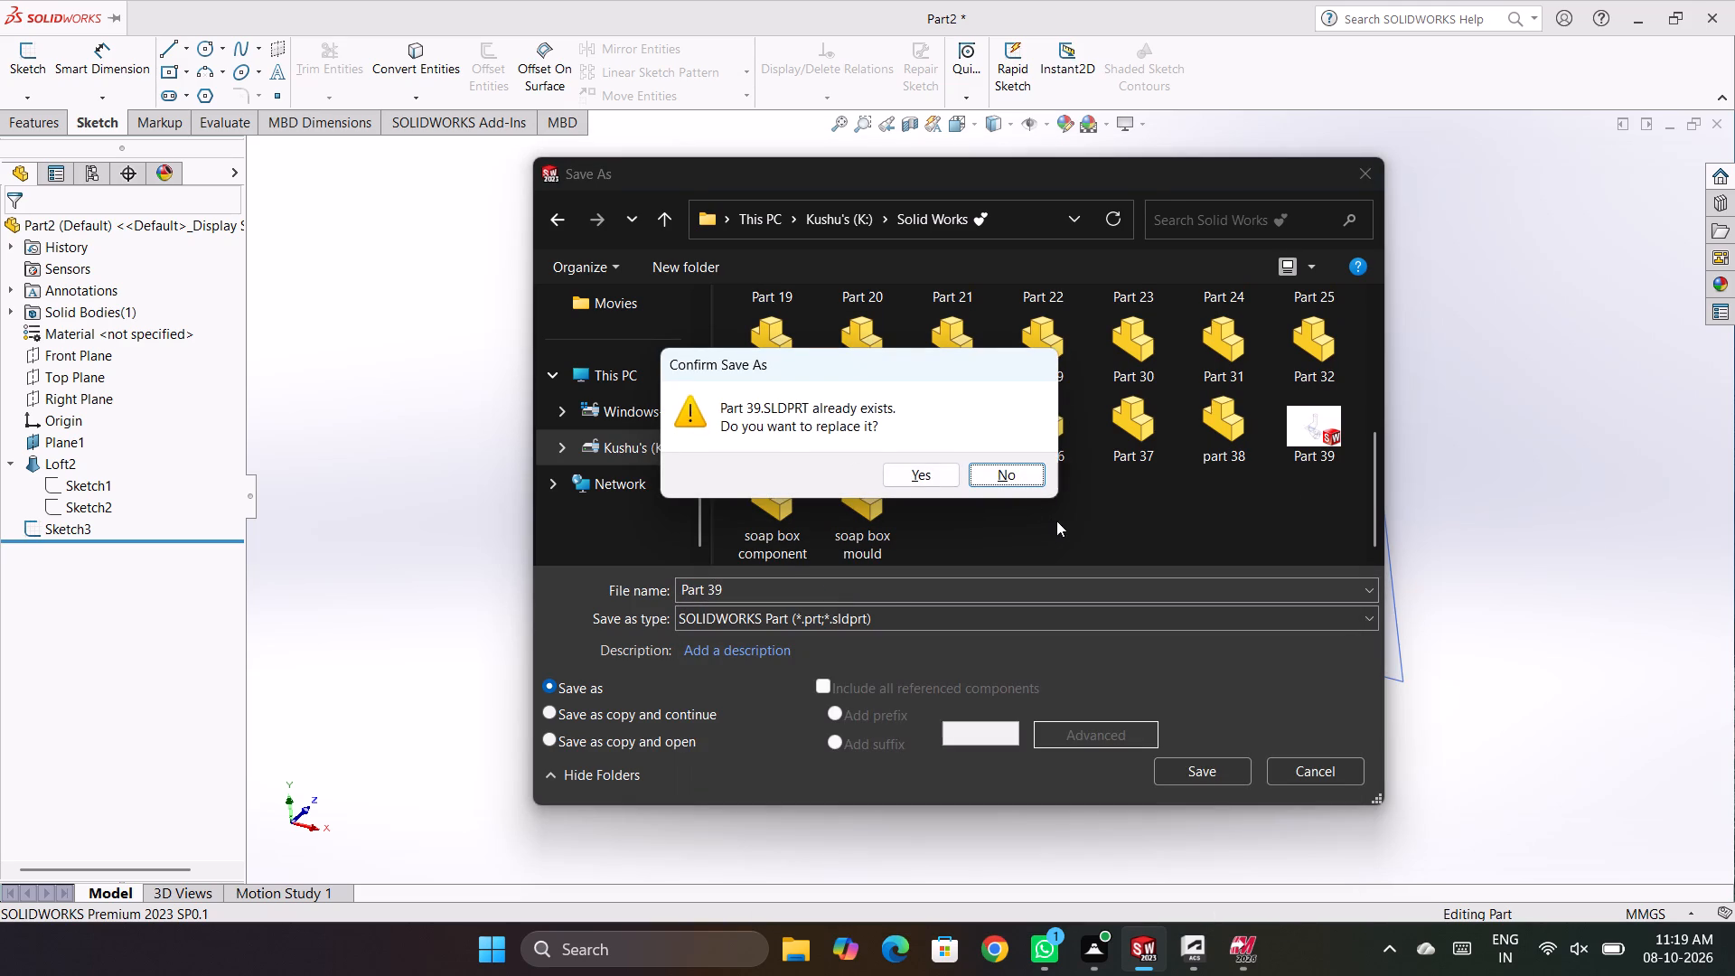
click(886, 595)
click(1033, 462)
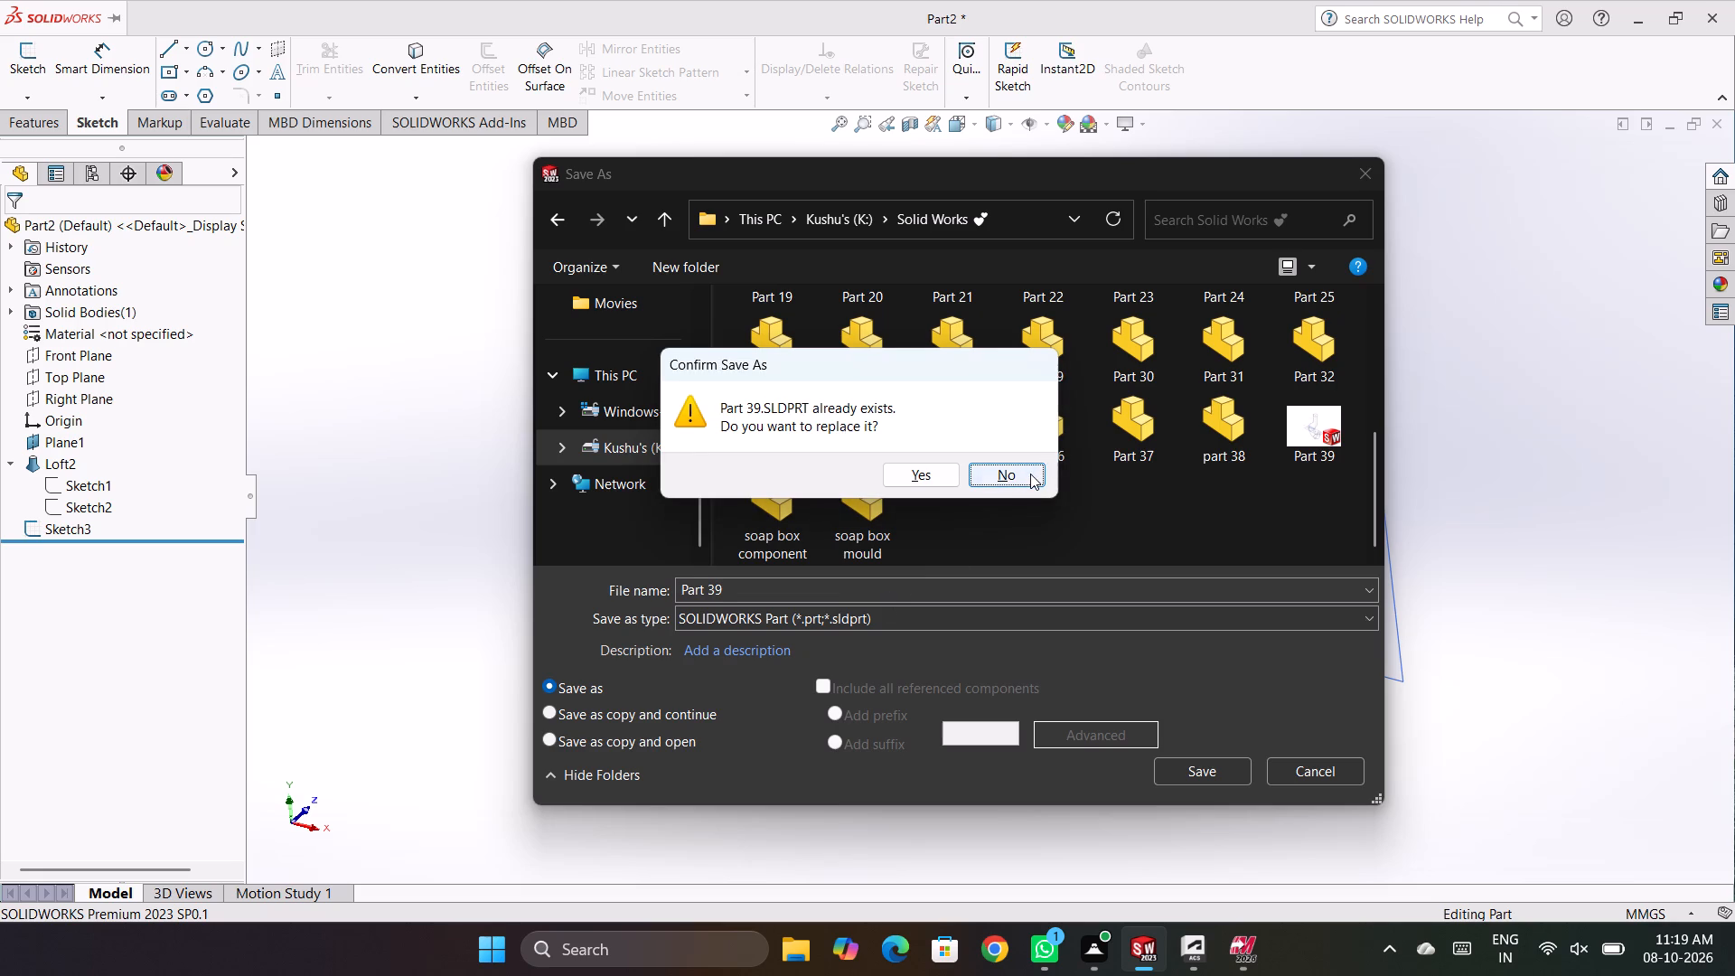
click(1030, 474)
Save the part under the file name Part 40 in the Solid Works folder.
click(794, 584)
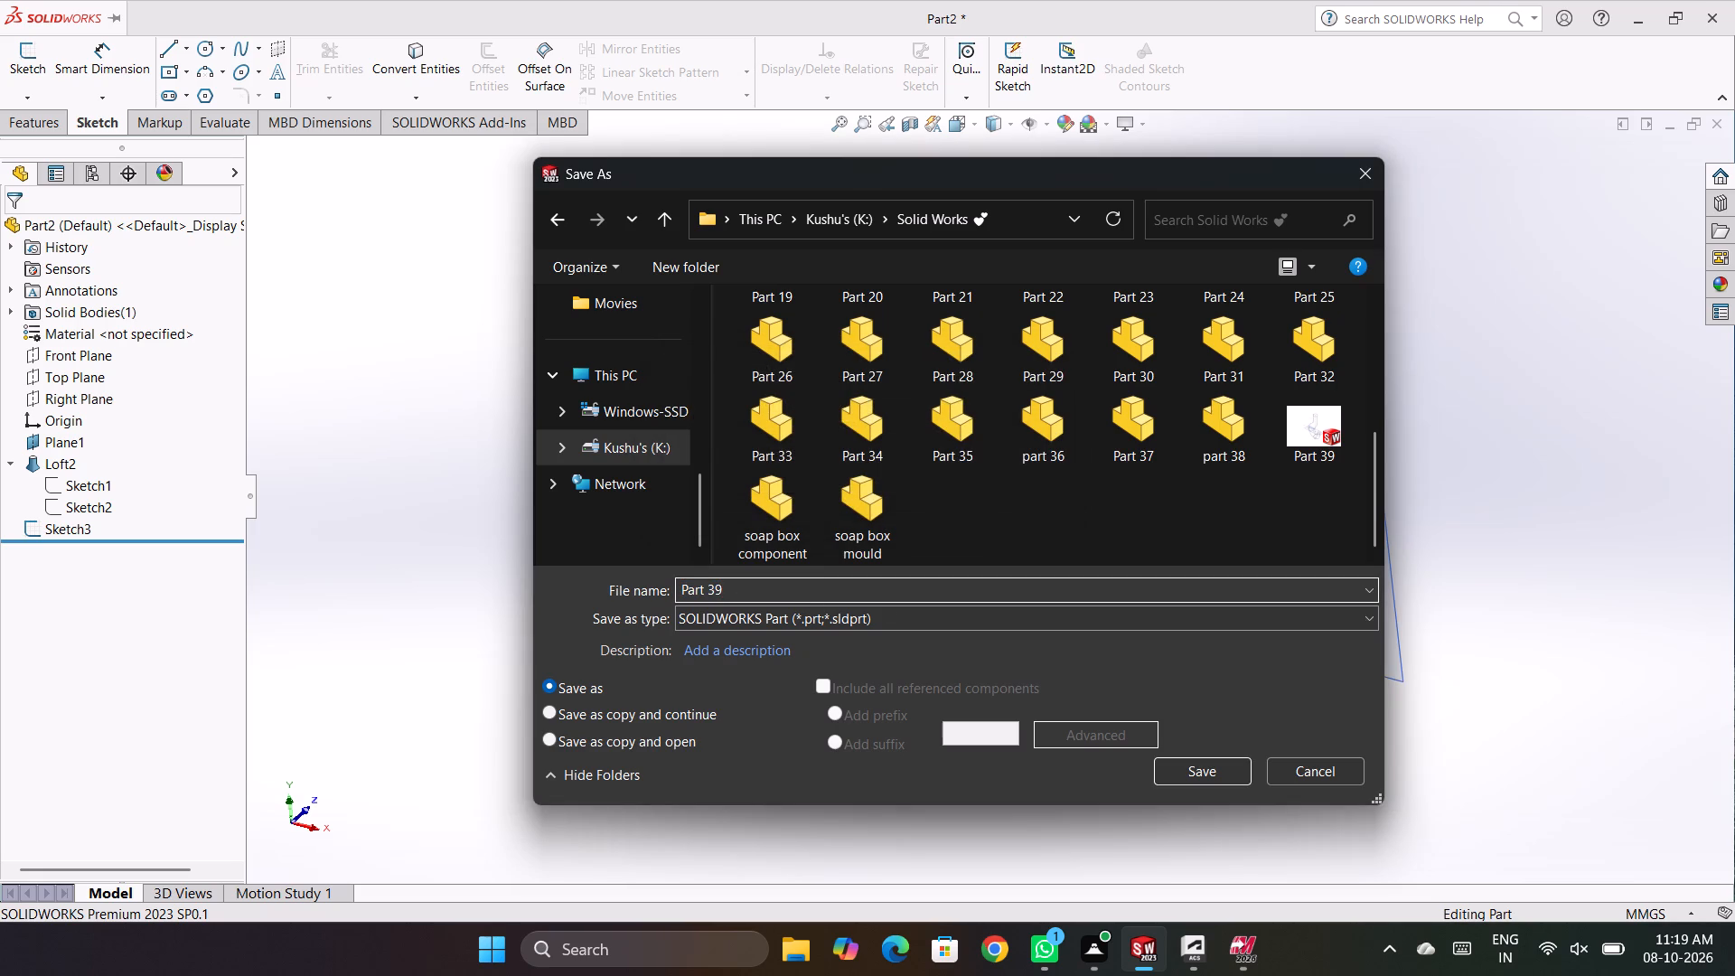
key(BackSpace)
key(BackSpace)
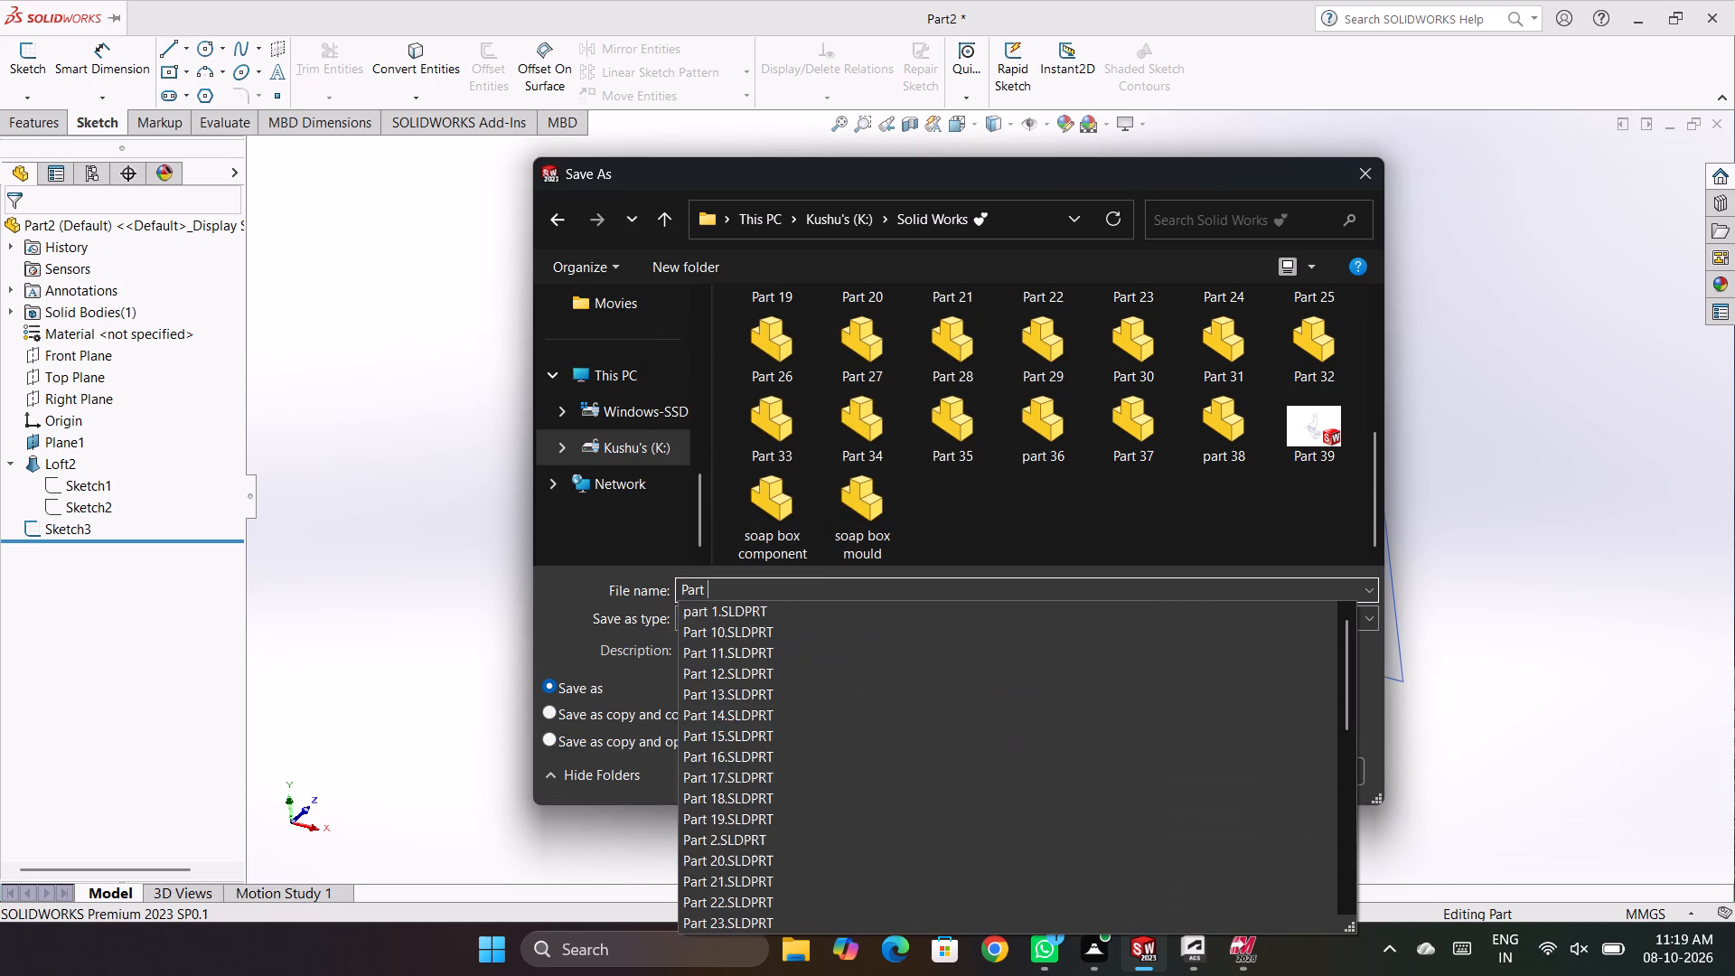
text(40)
key(Return)
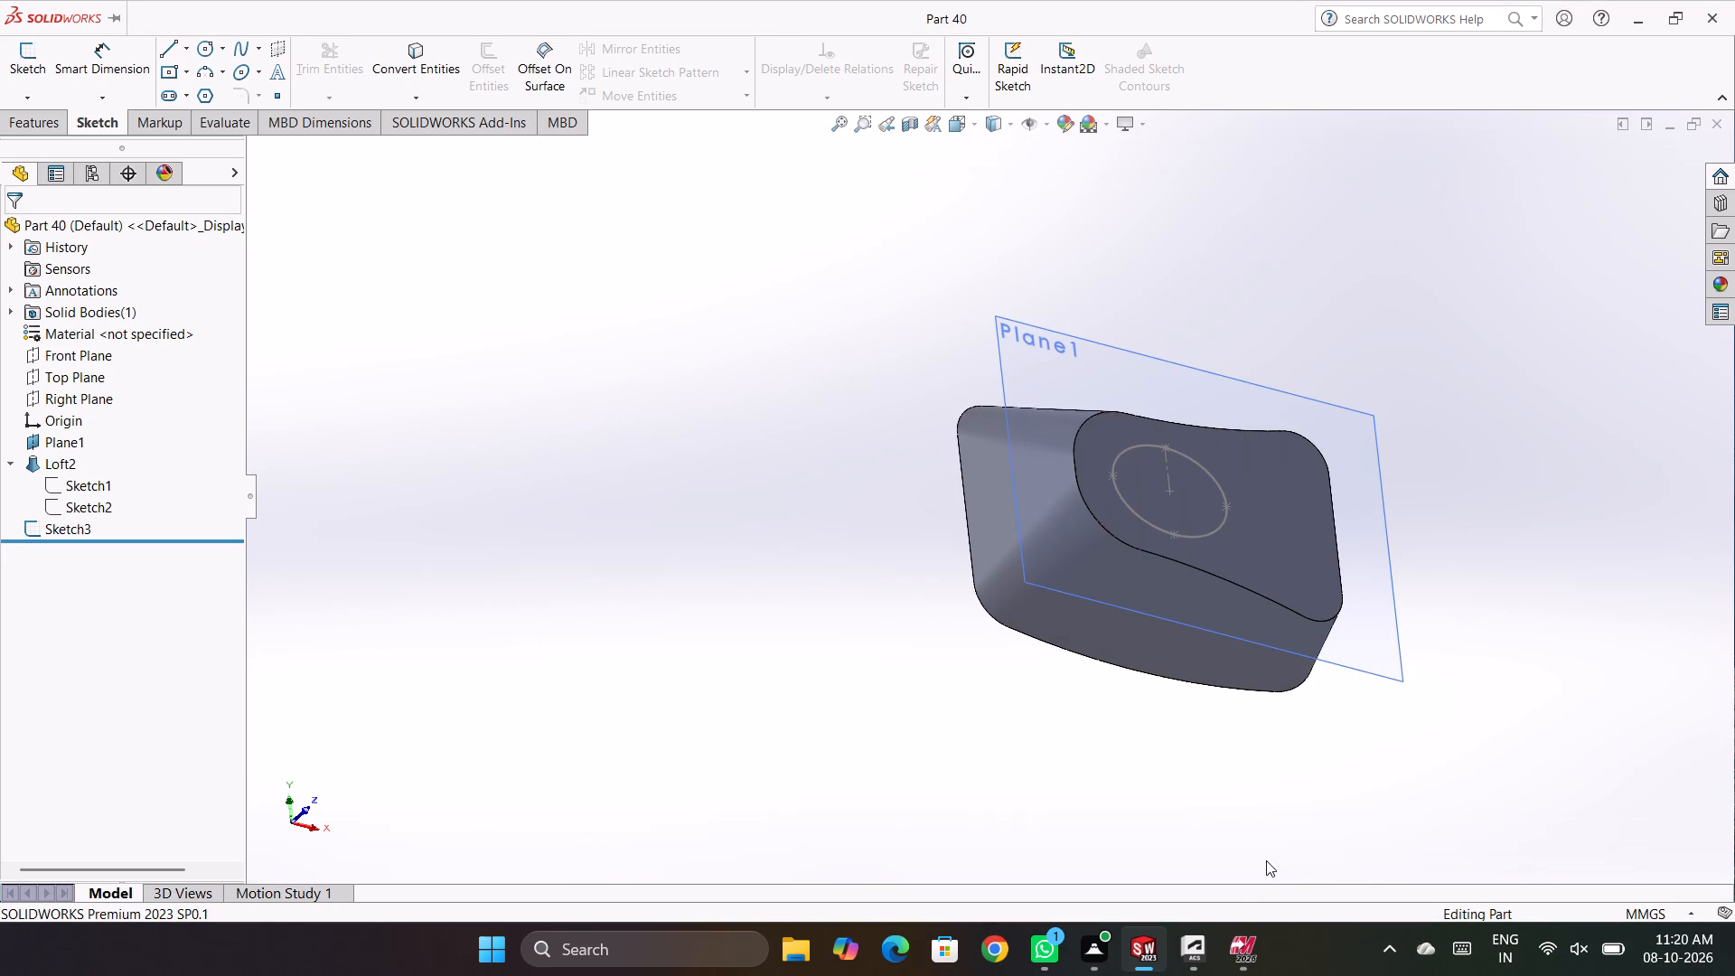
click(857, 715)
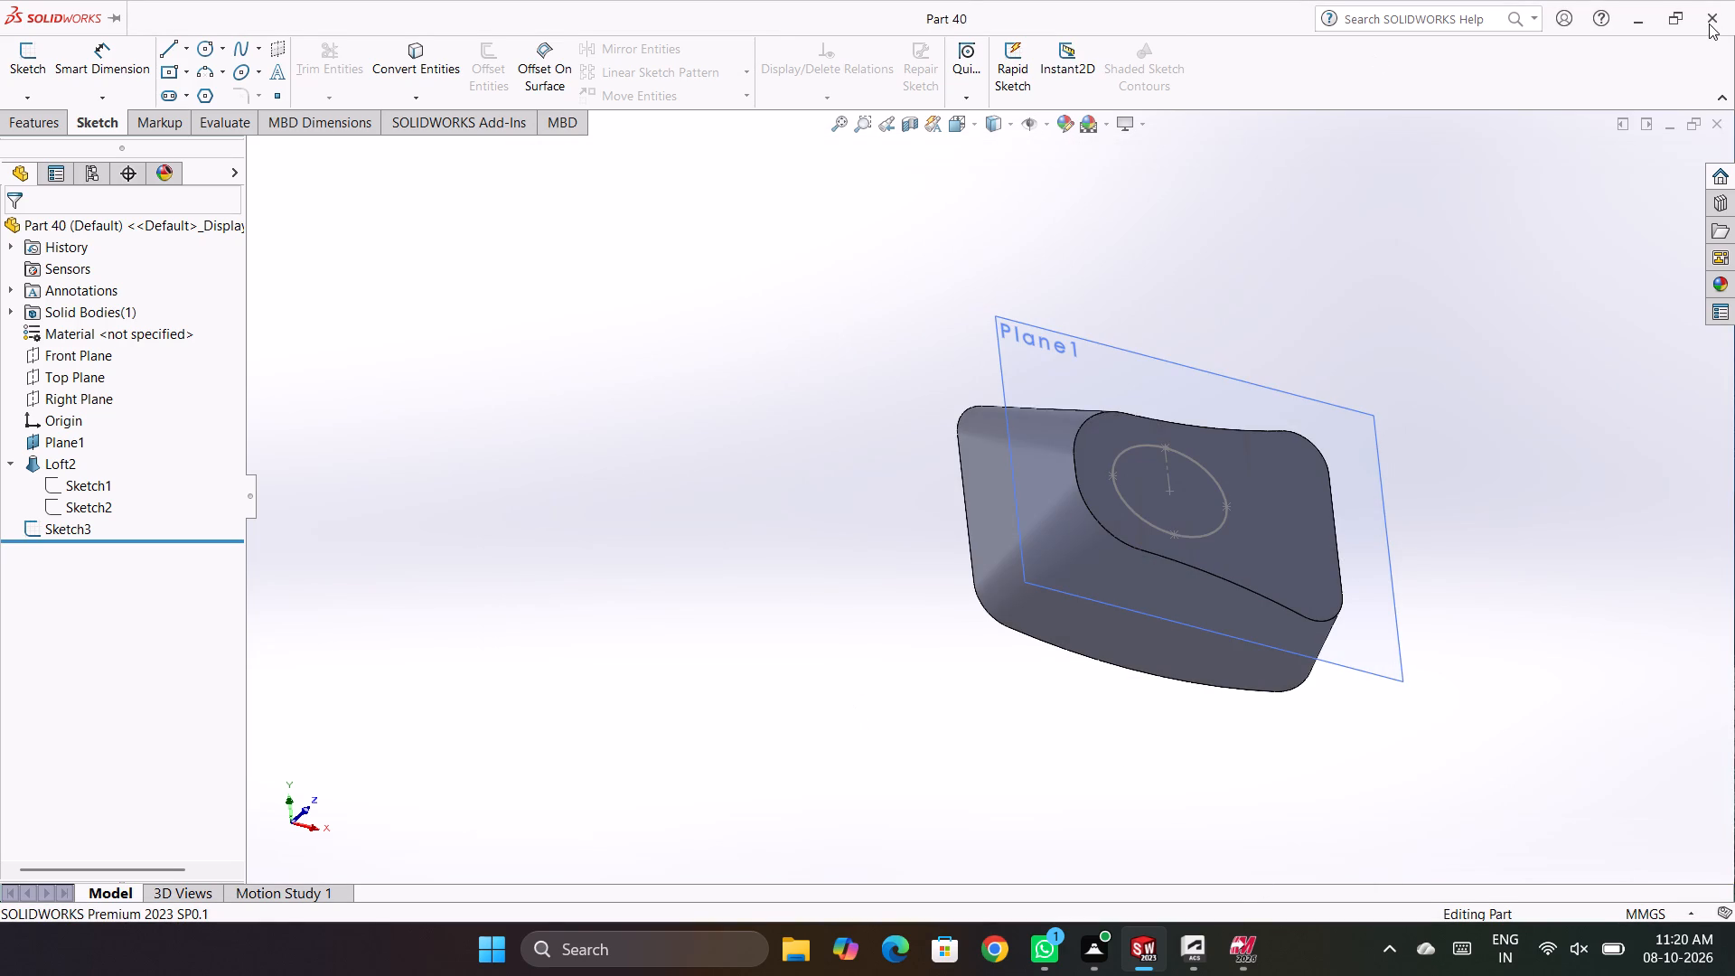
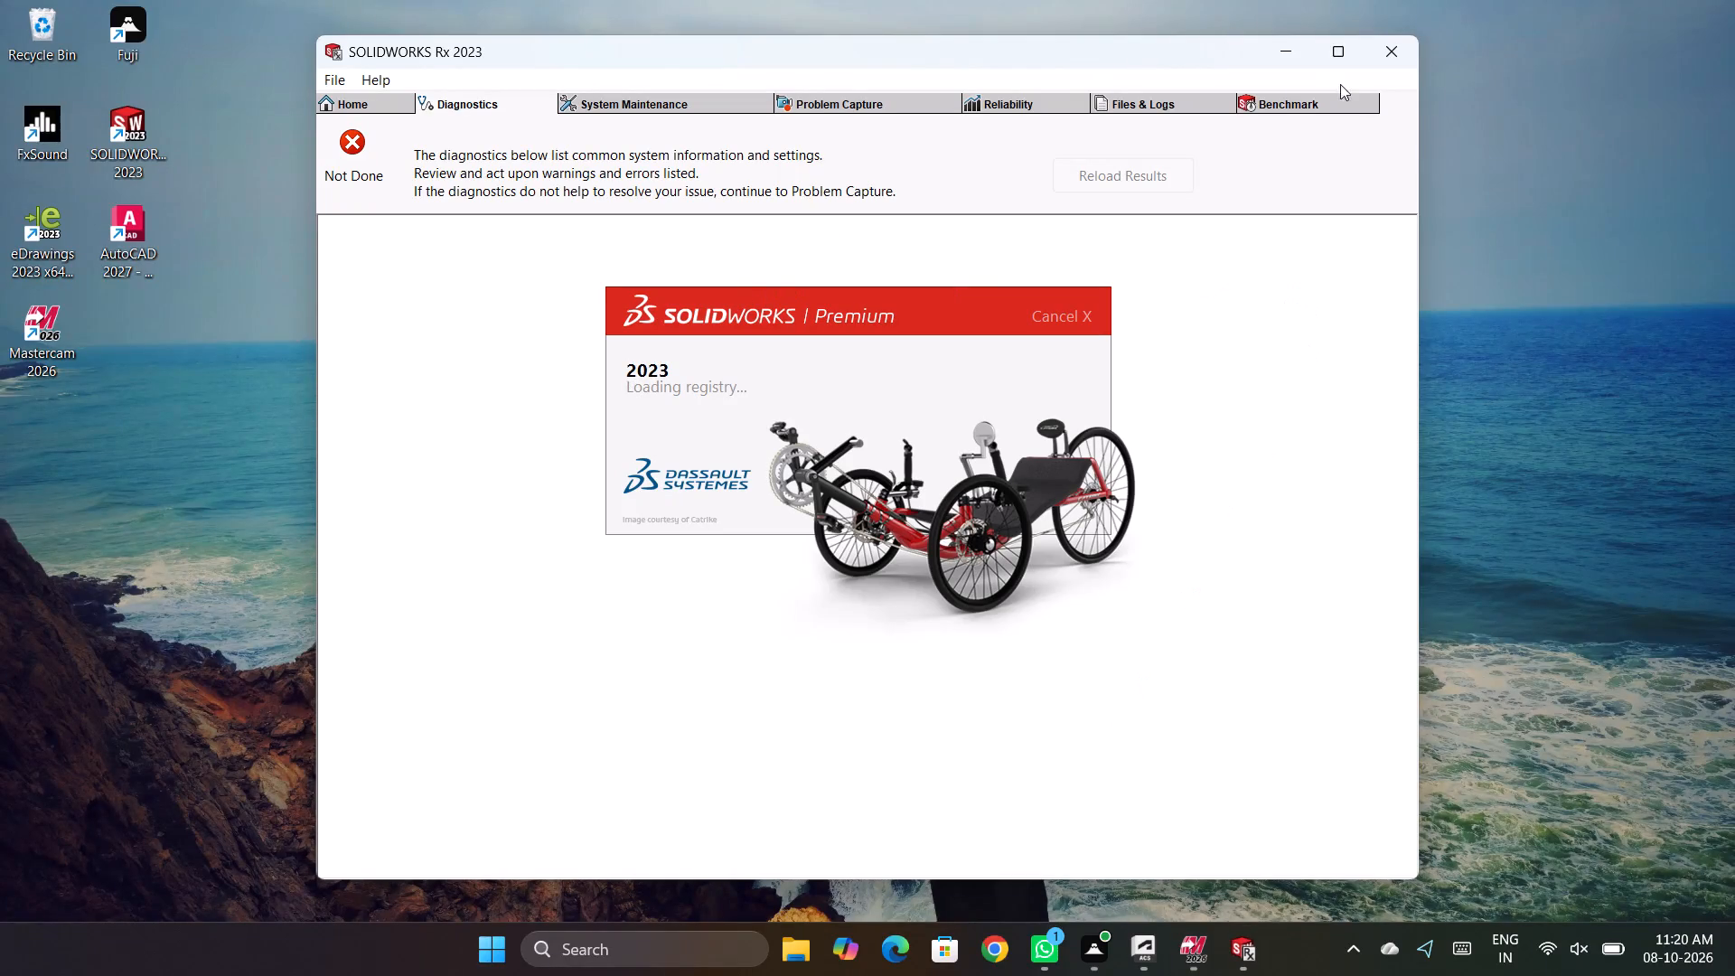
Close the SOLIDWORKS Rx window, dismiss the startup error and create a new part document.
click(1390, 55)
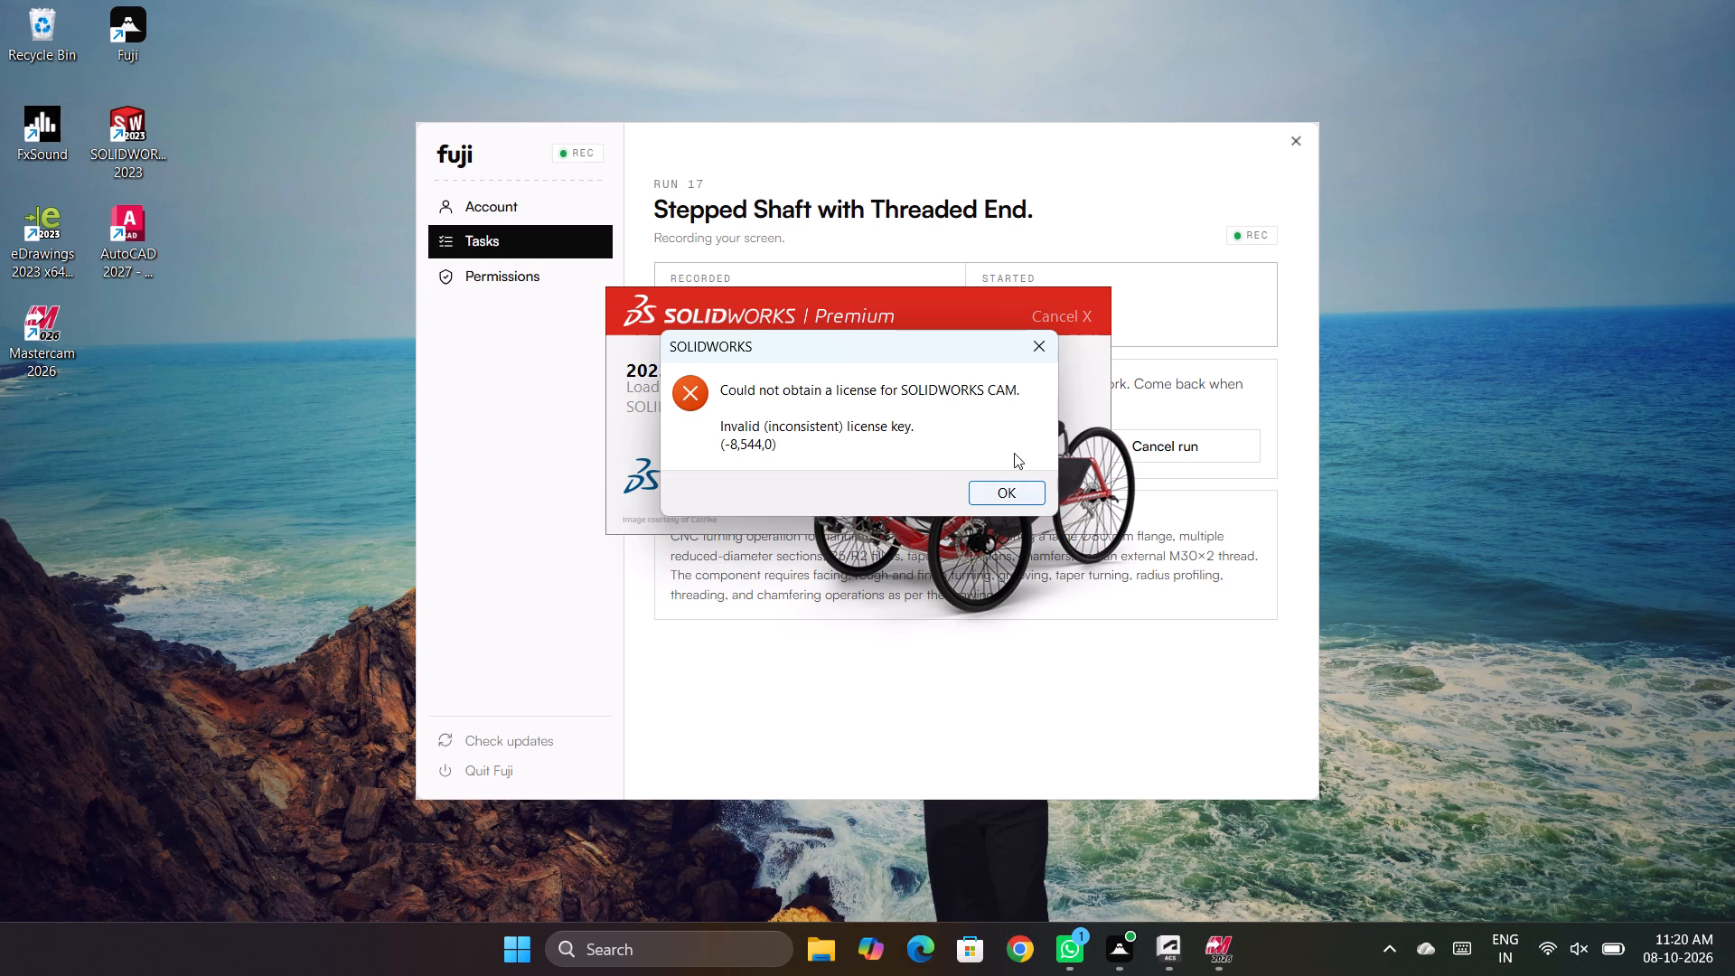
click(1012, 489)
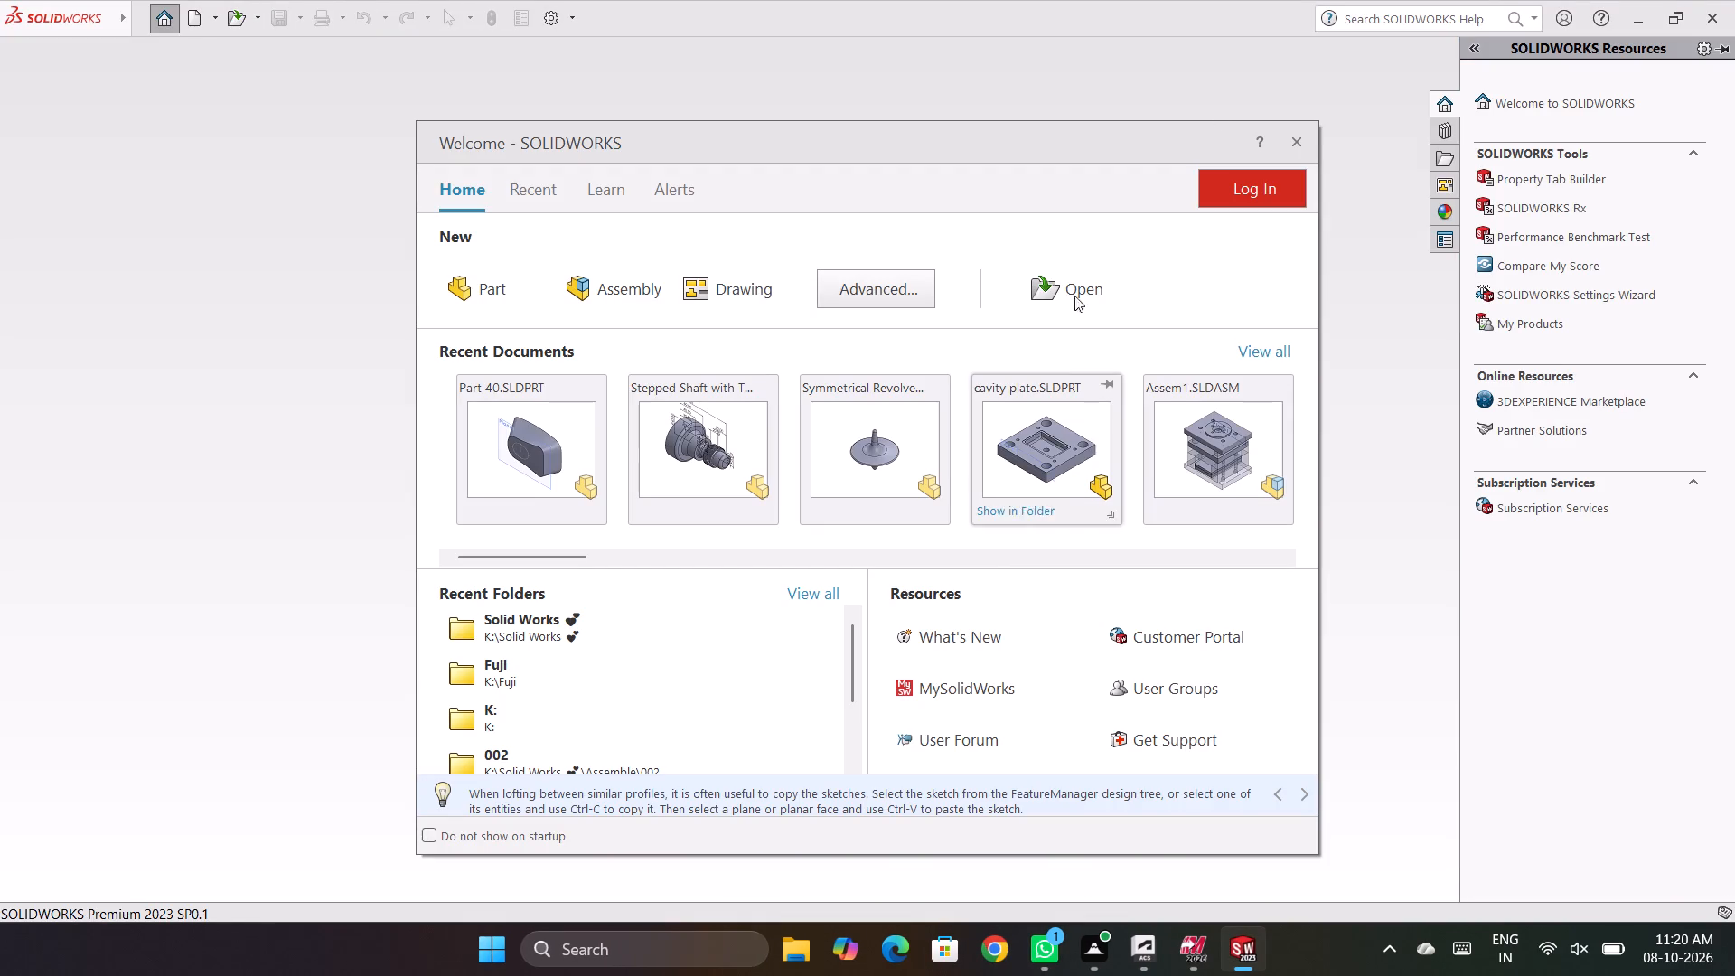
click(512, 300)
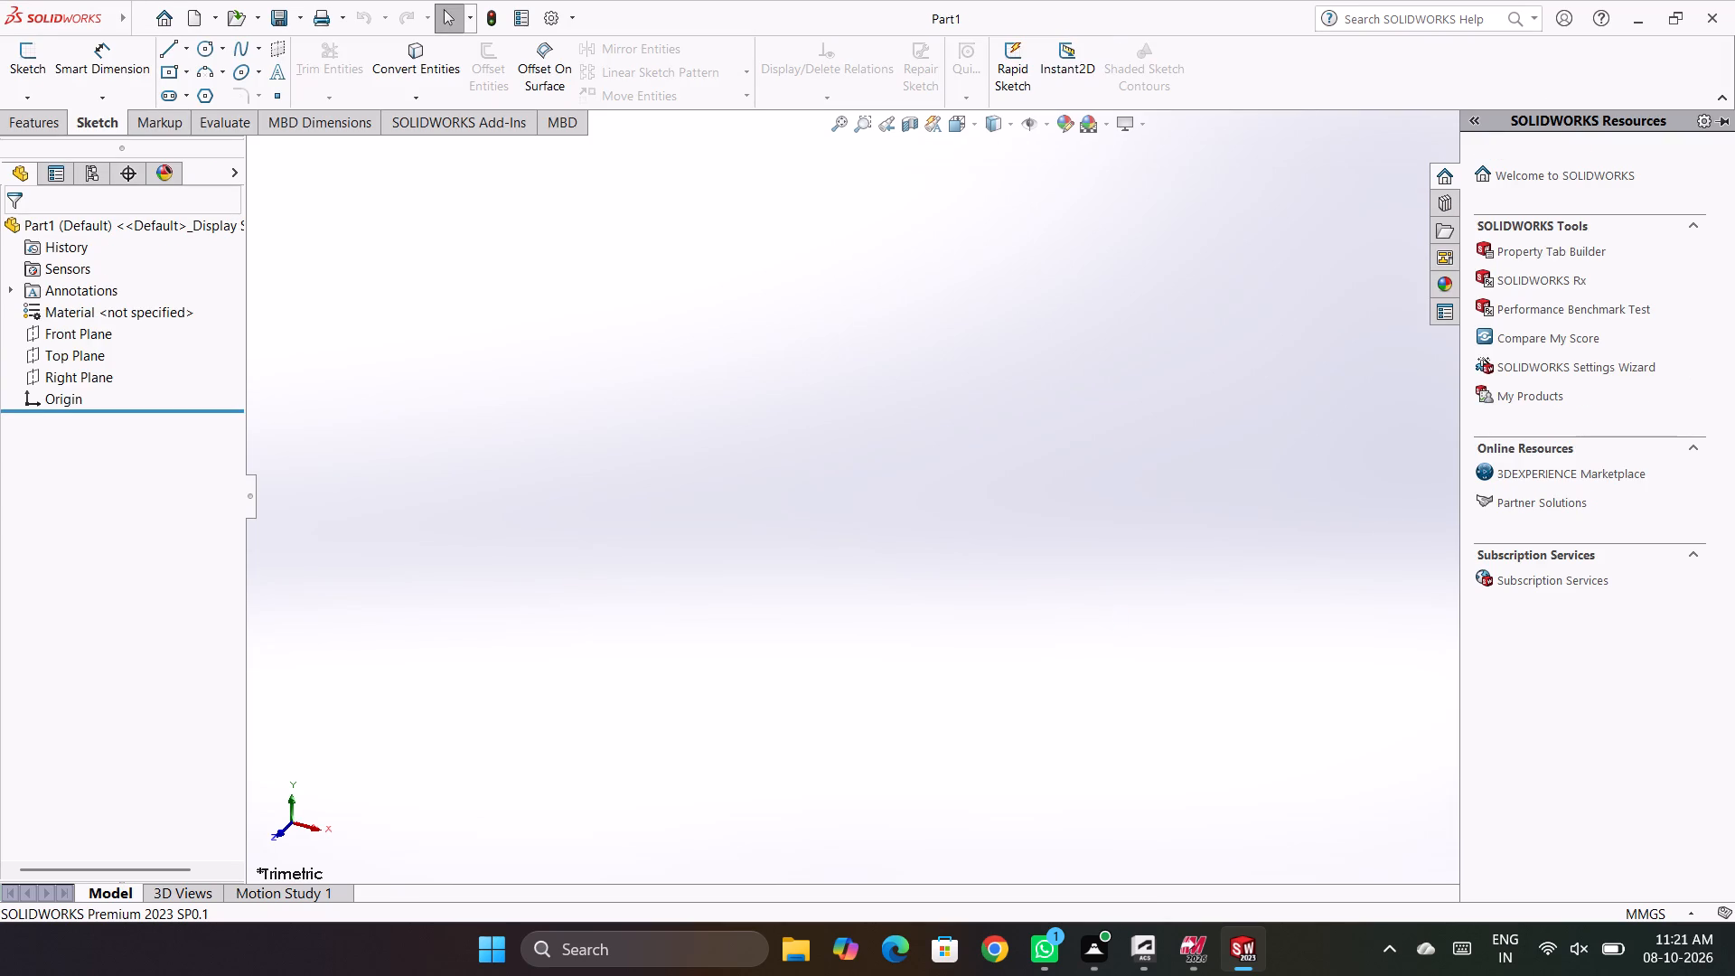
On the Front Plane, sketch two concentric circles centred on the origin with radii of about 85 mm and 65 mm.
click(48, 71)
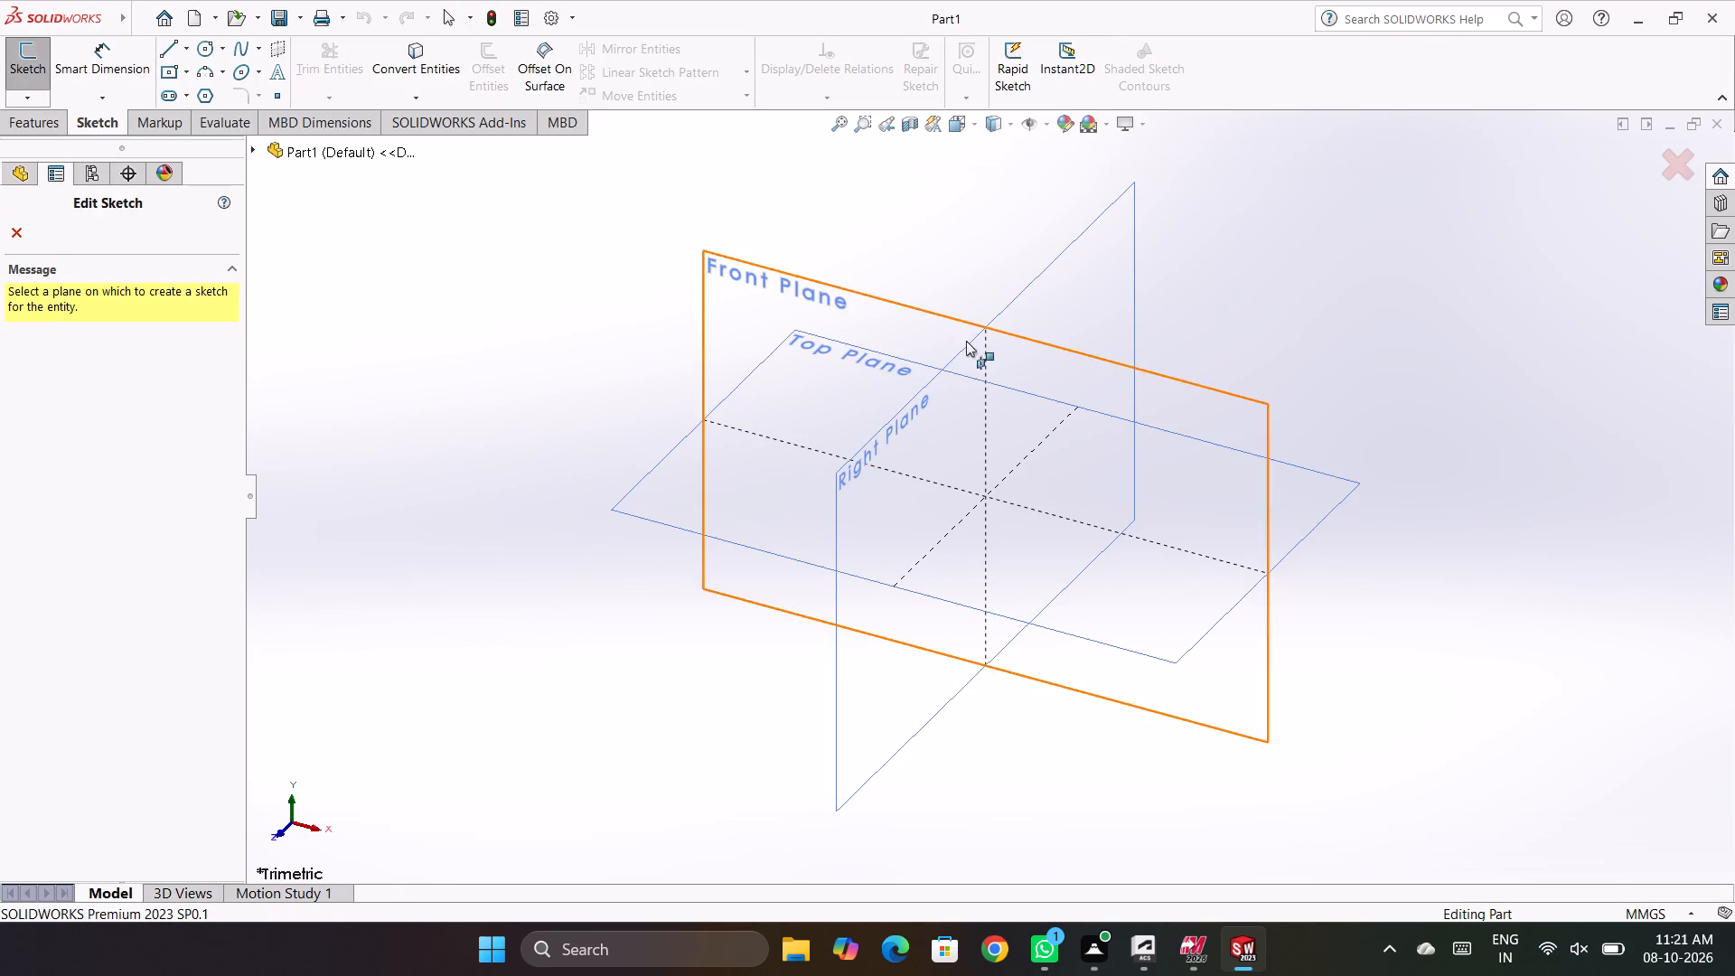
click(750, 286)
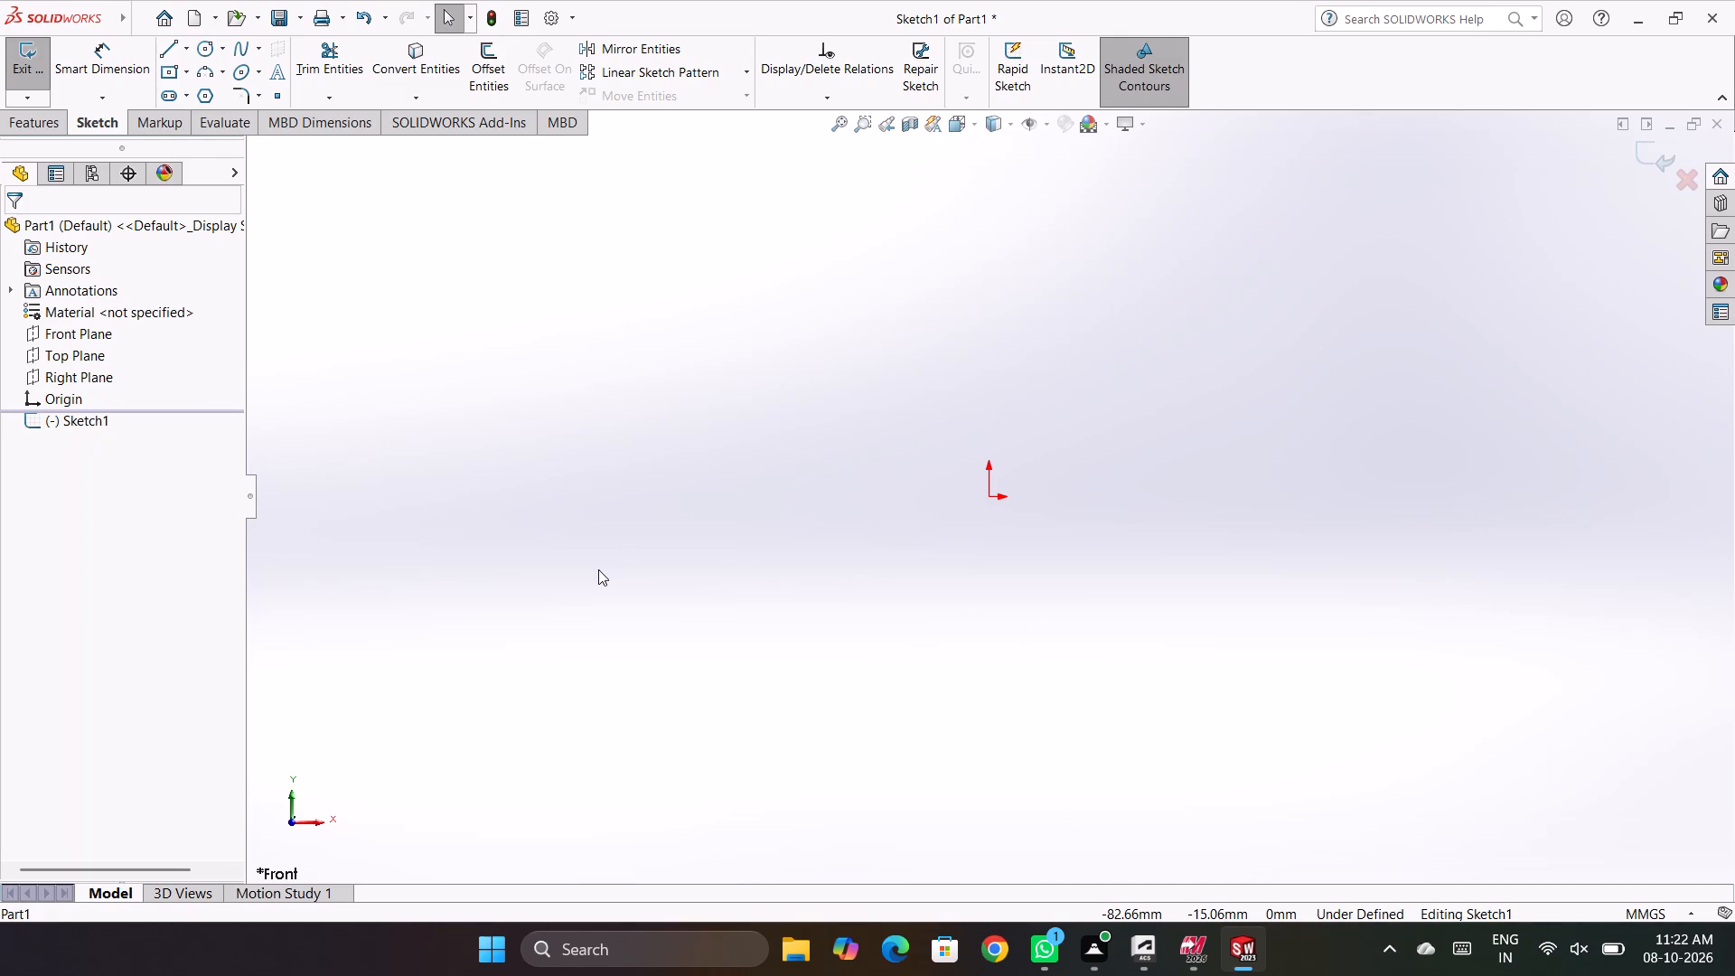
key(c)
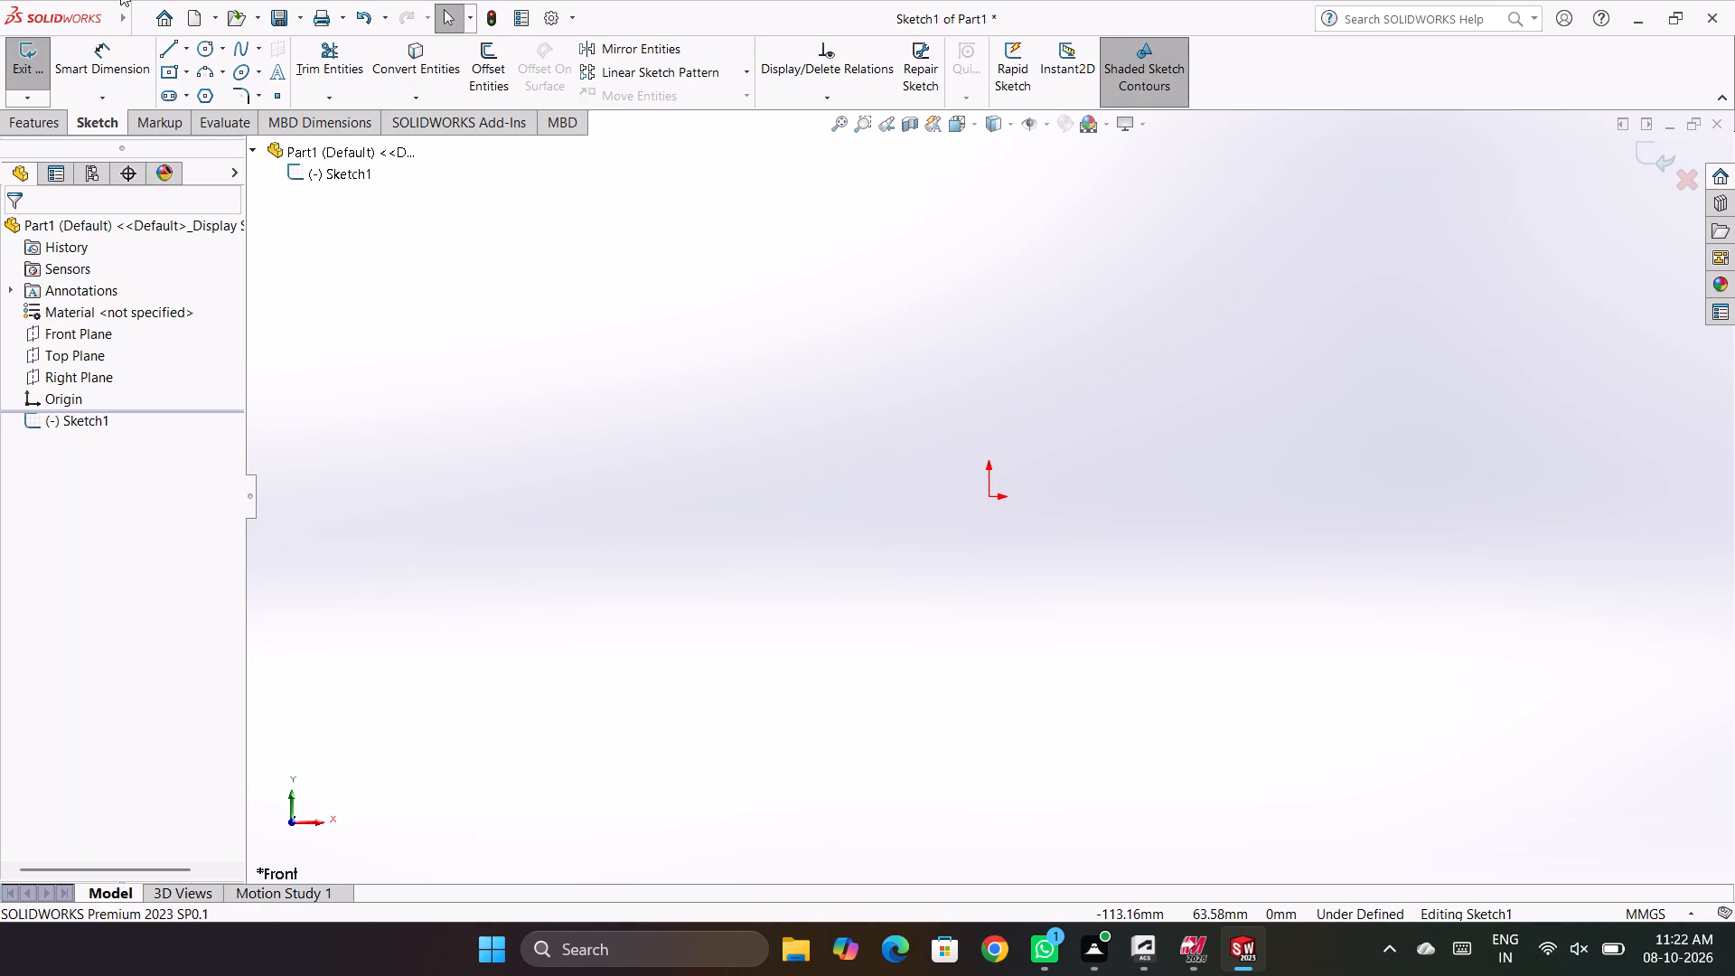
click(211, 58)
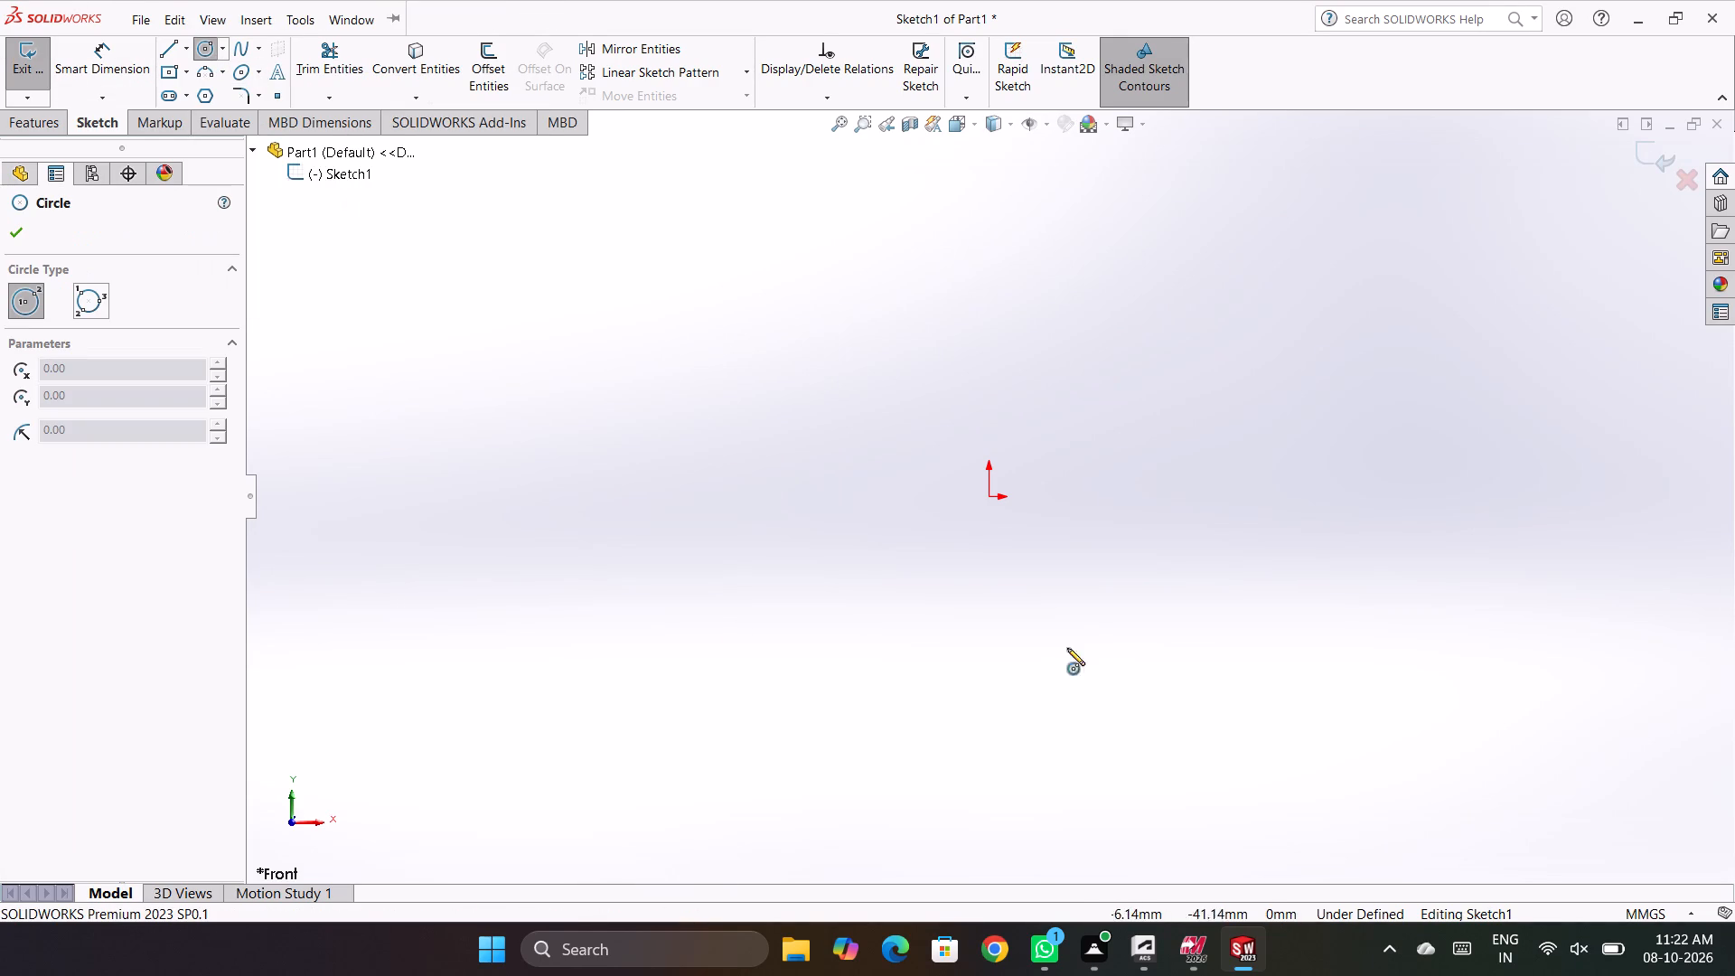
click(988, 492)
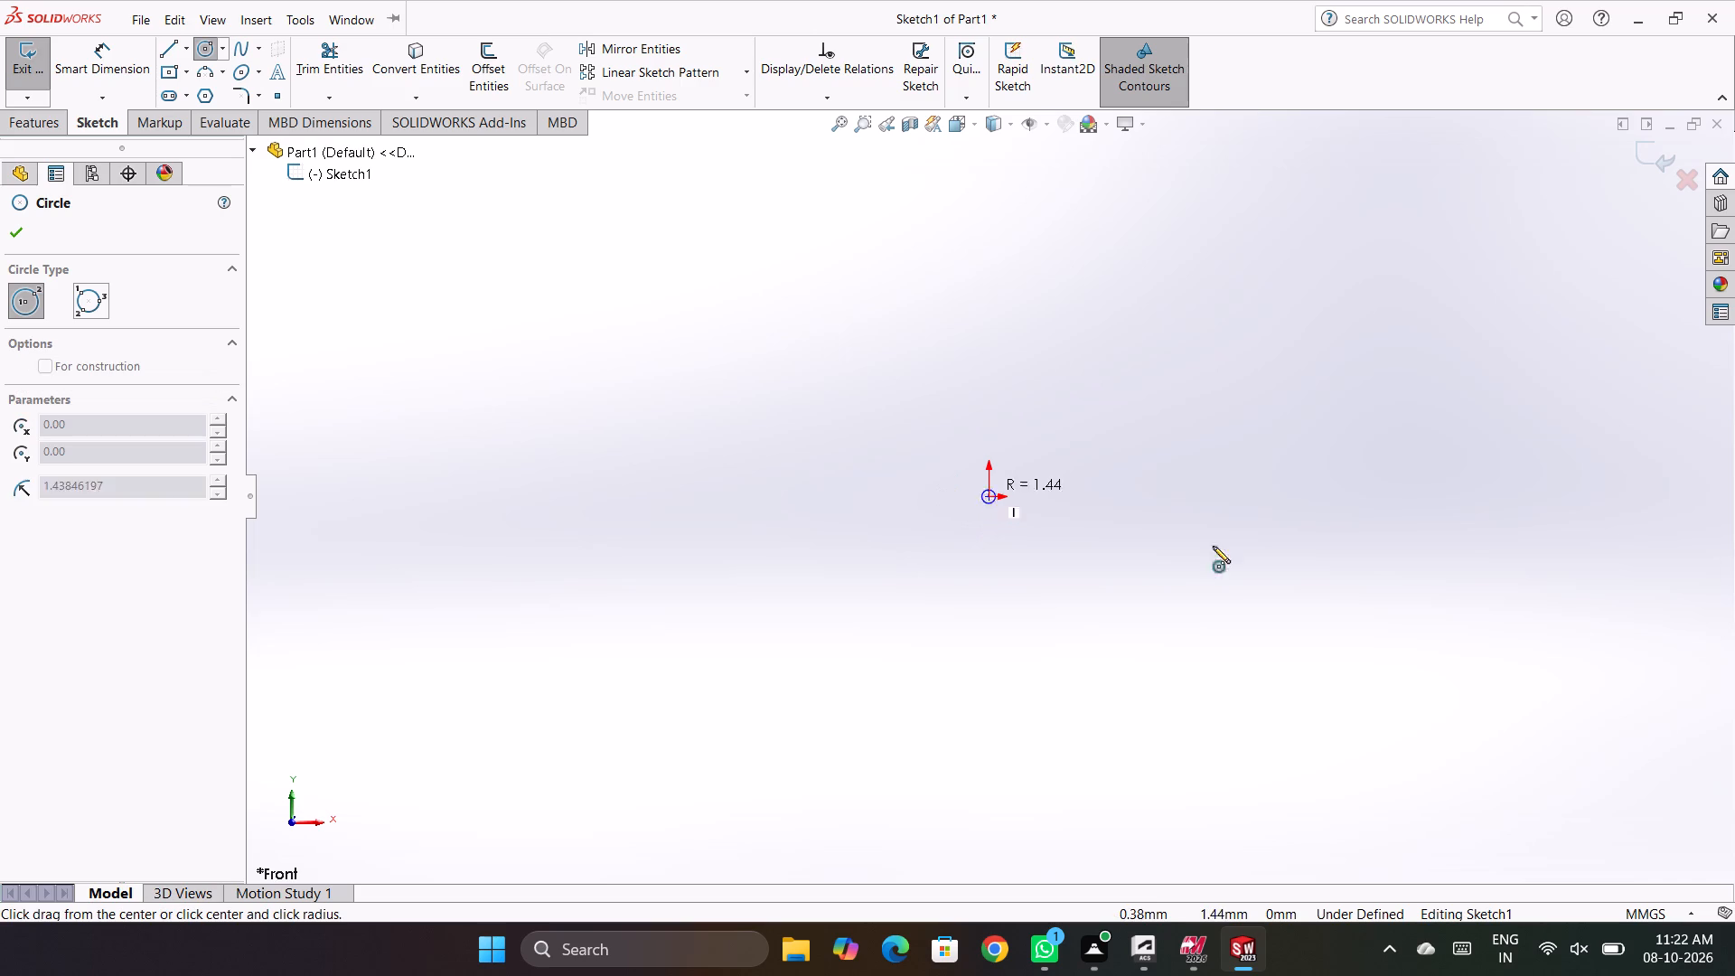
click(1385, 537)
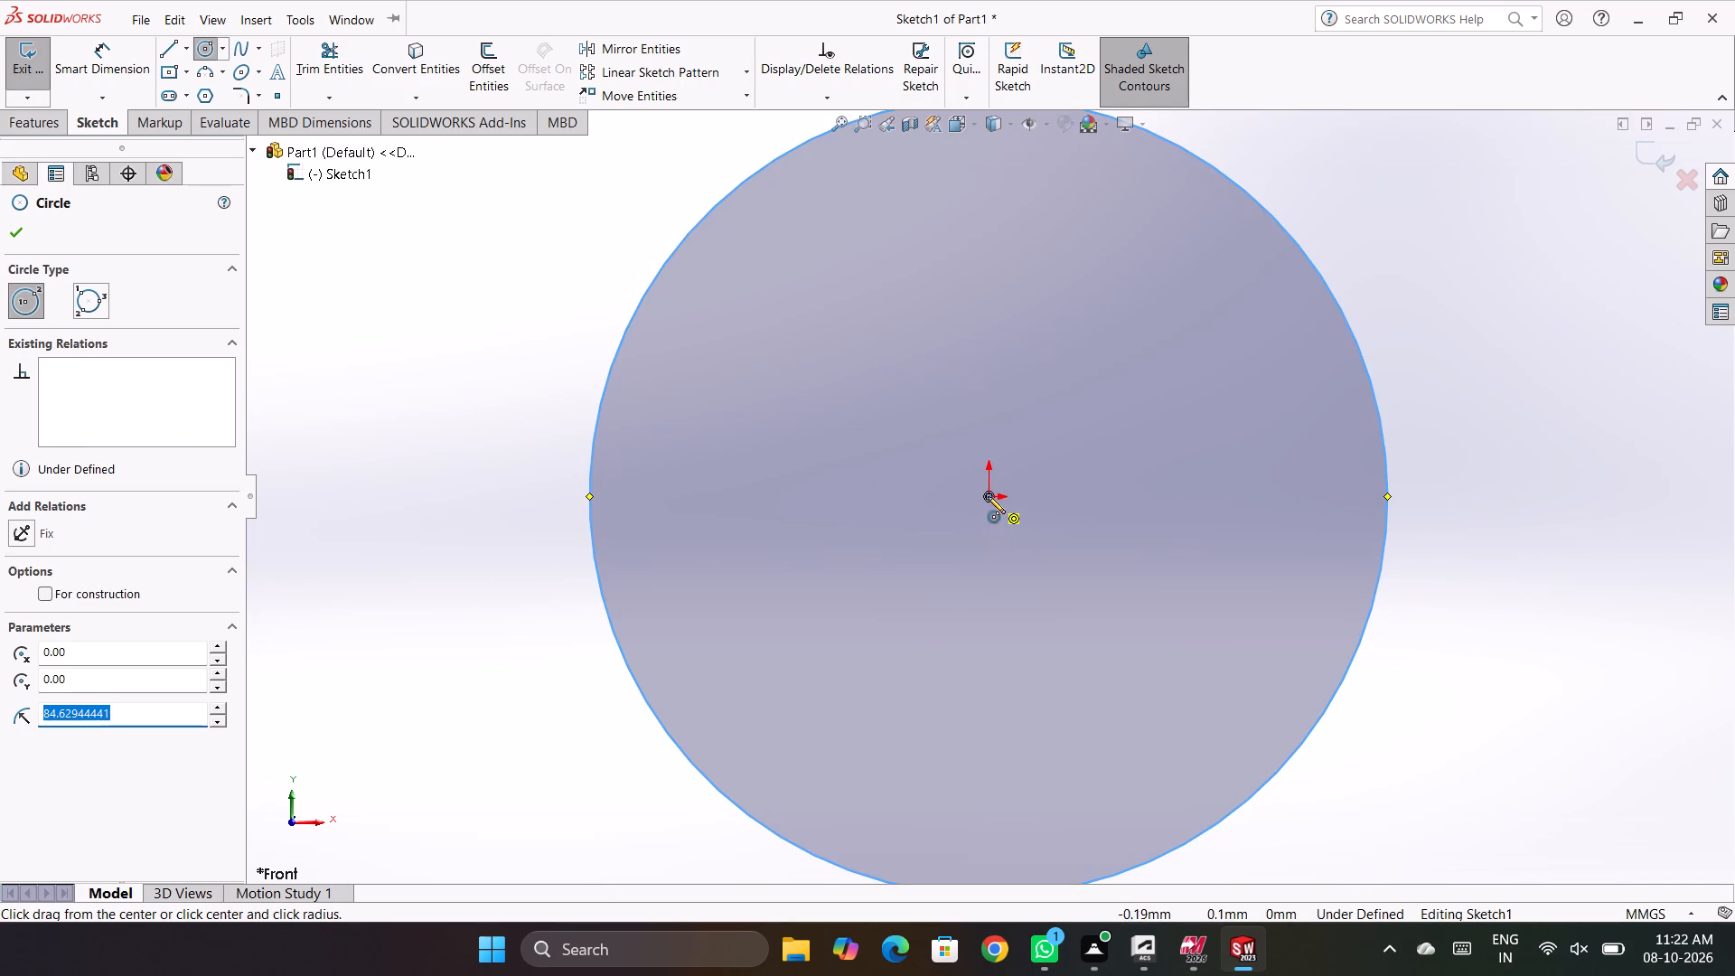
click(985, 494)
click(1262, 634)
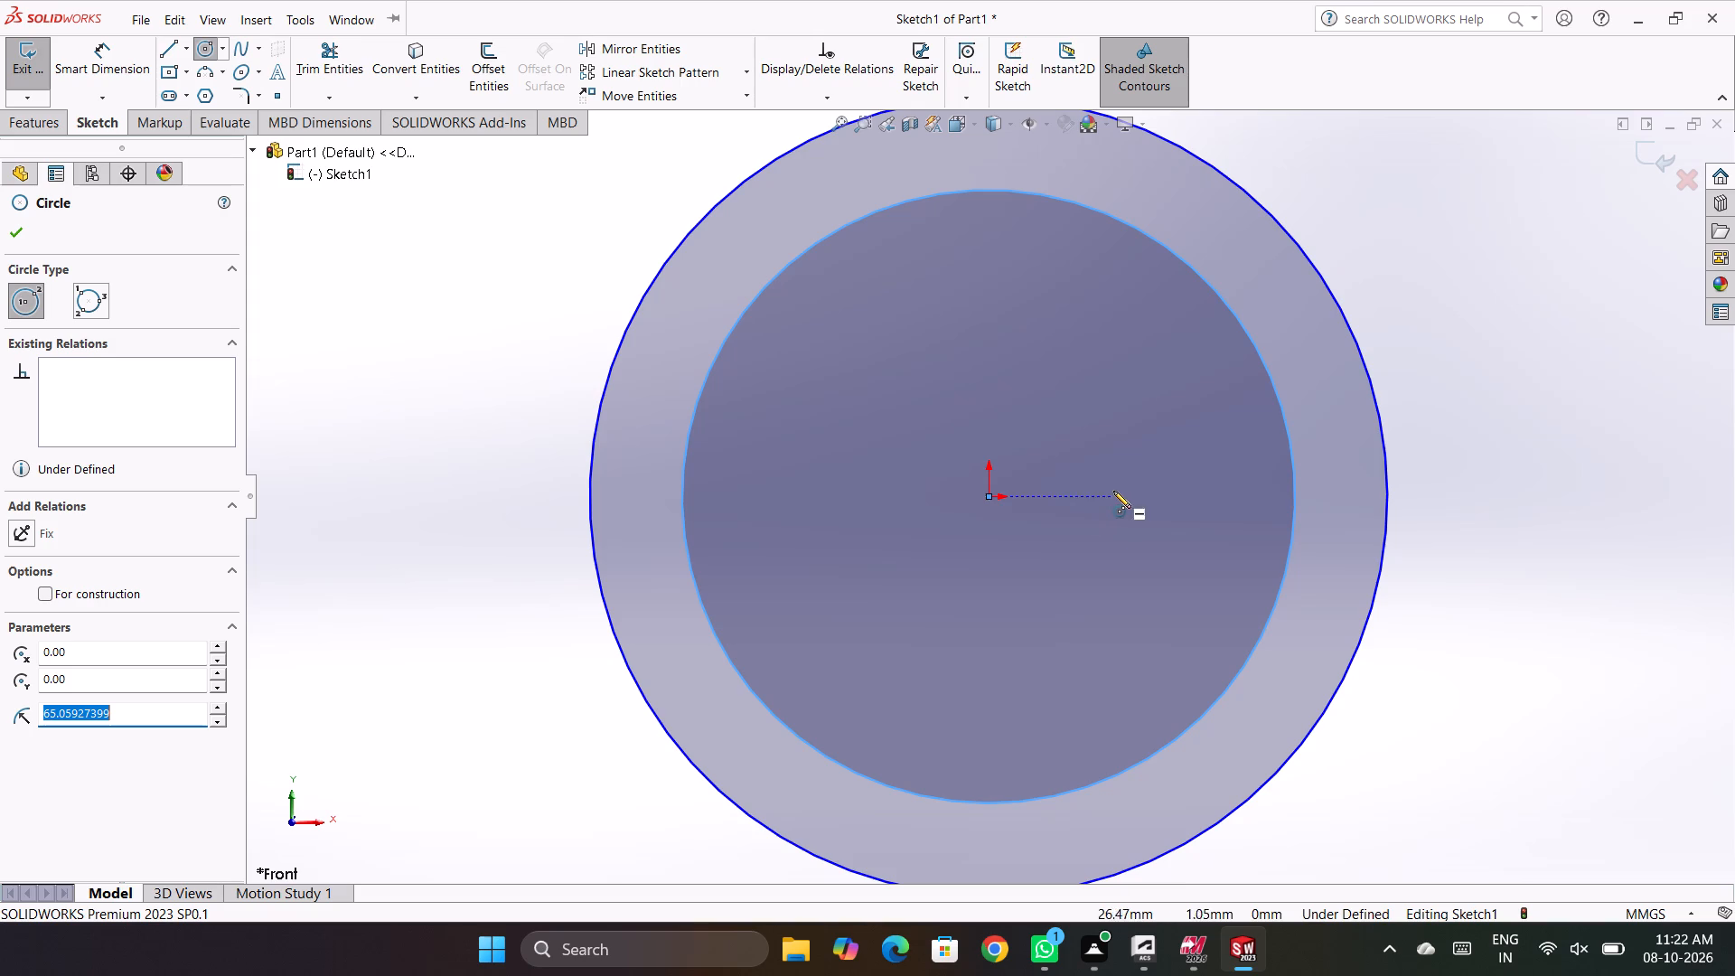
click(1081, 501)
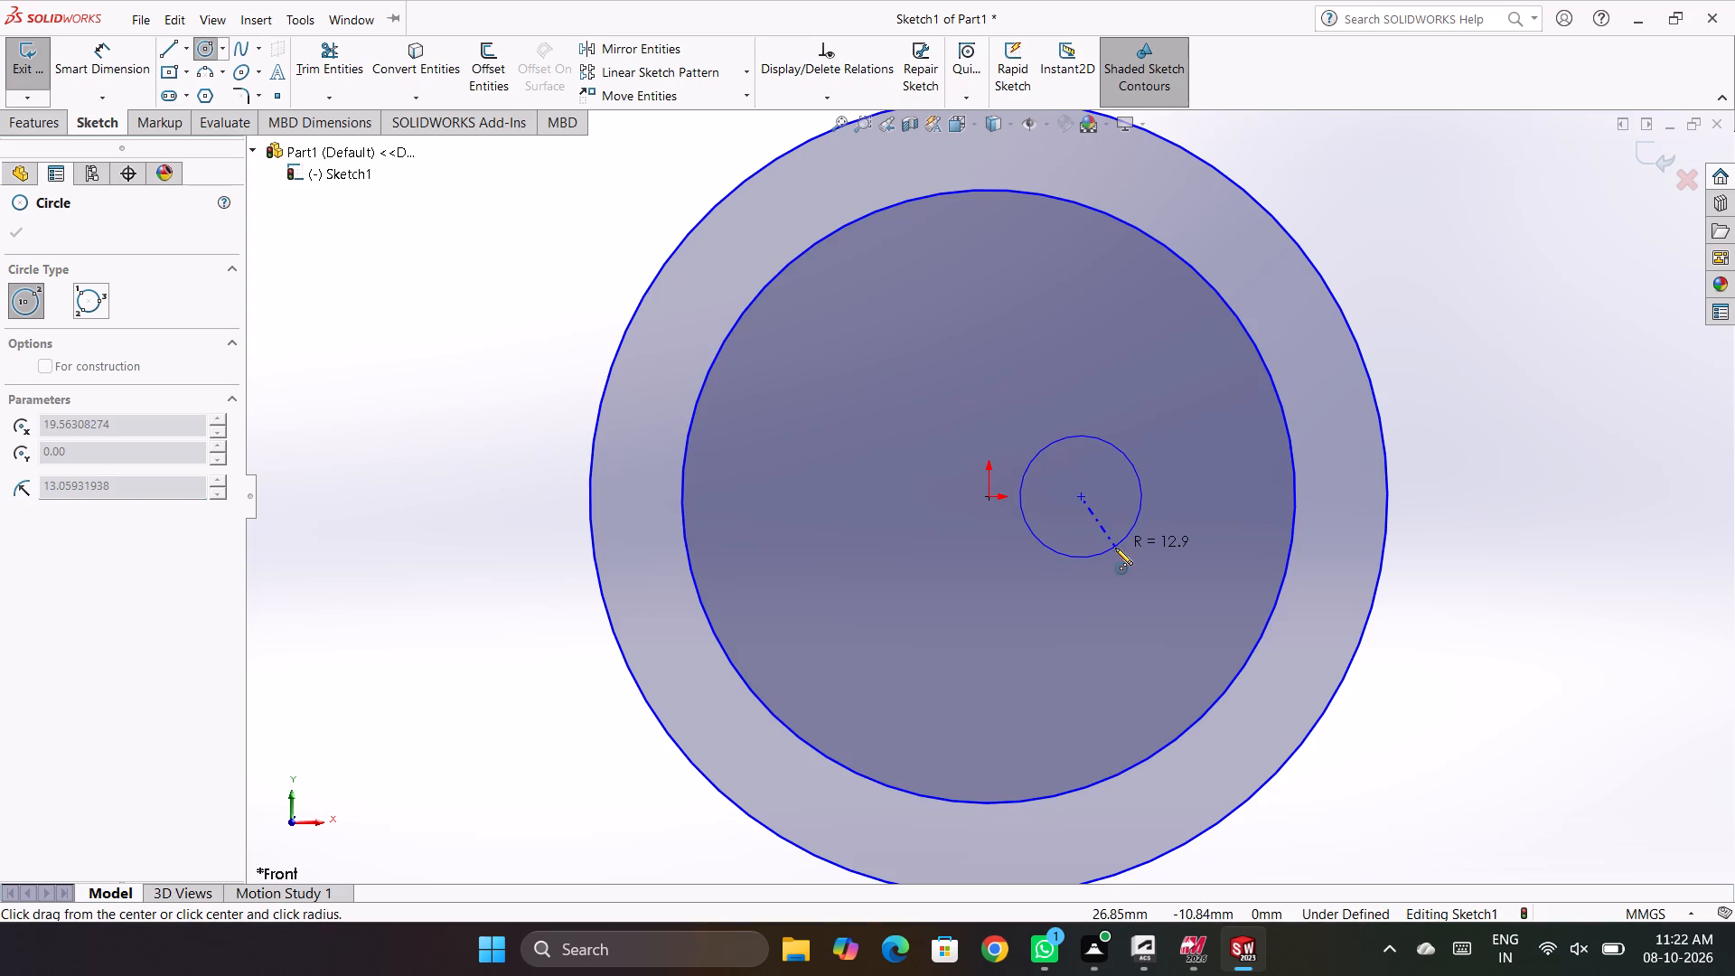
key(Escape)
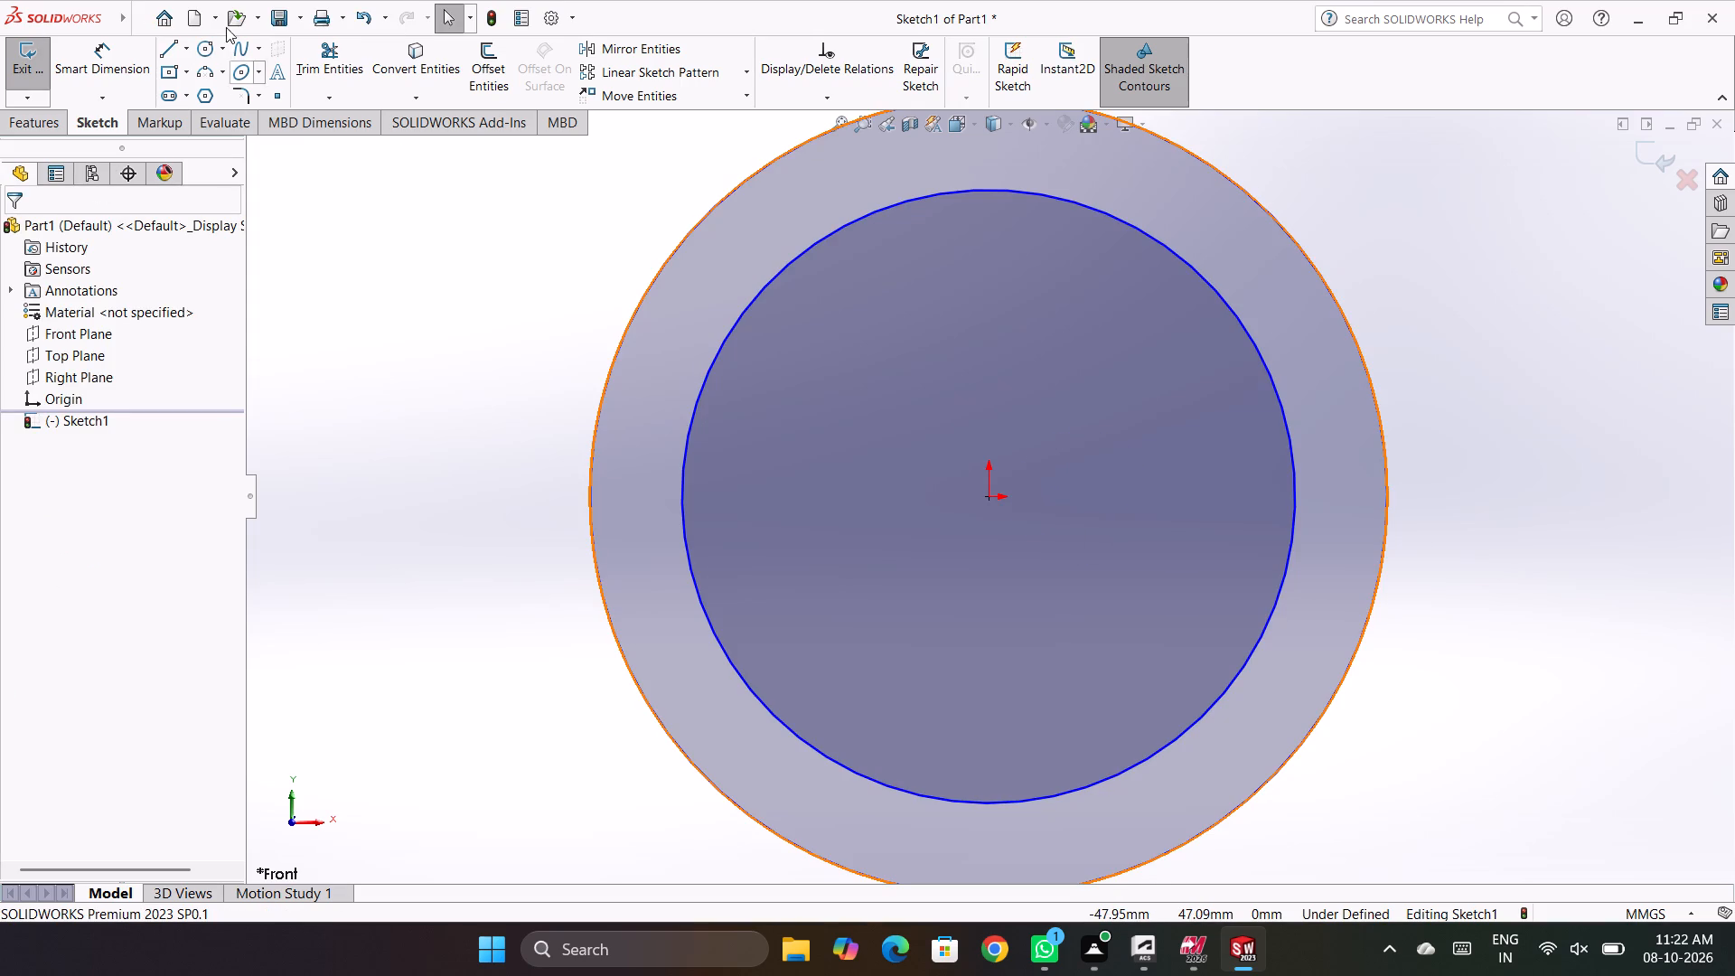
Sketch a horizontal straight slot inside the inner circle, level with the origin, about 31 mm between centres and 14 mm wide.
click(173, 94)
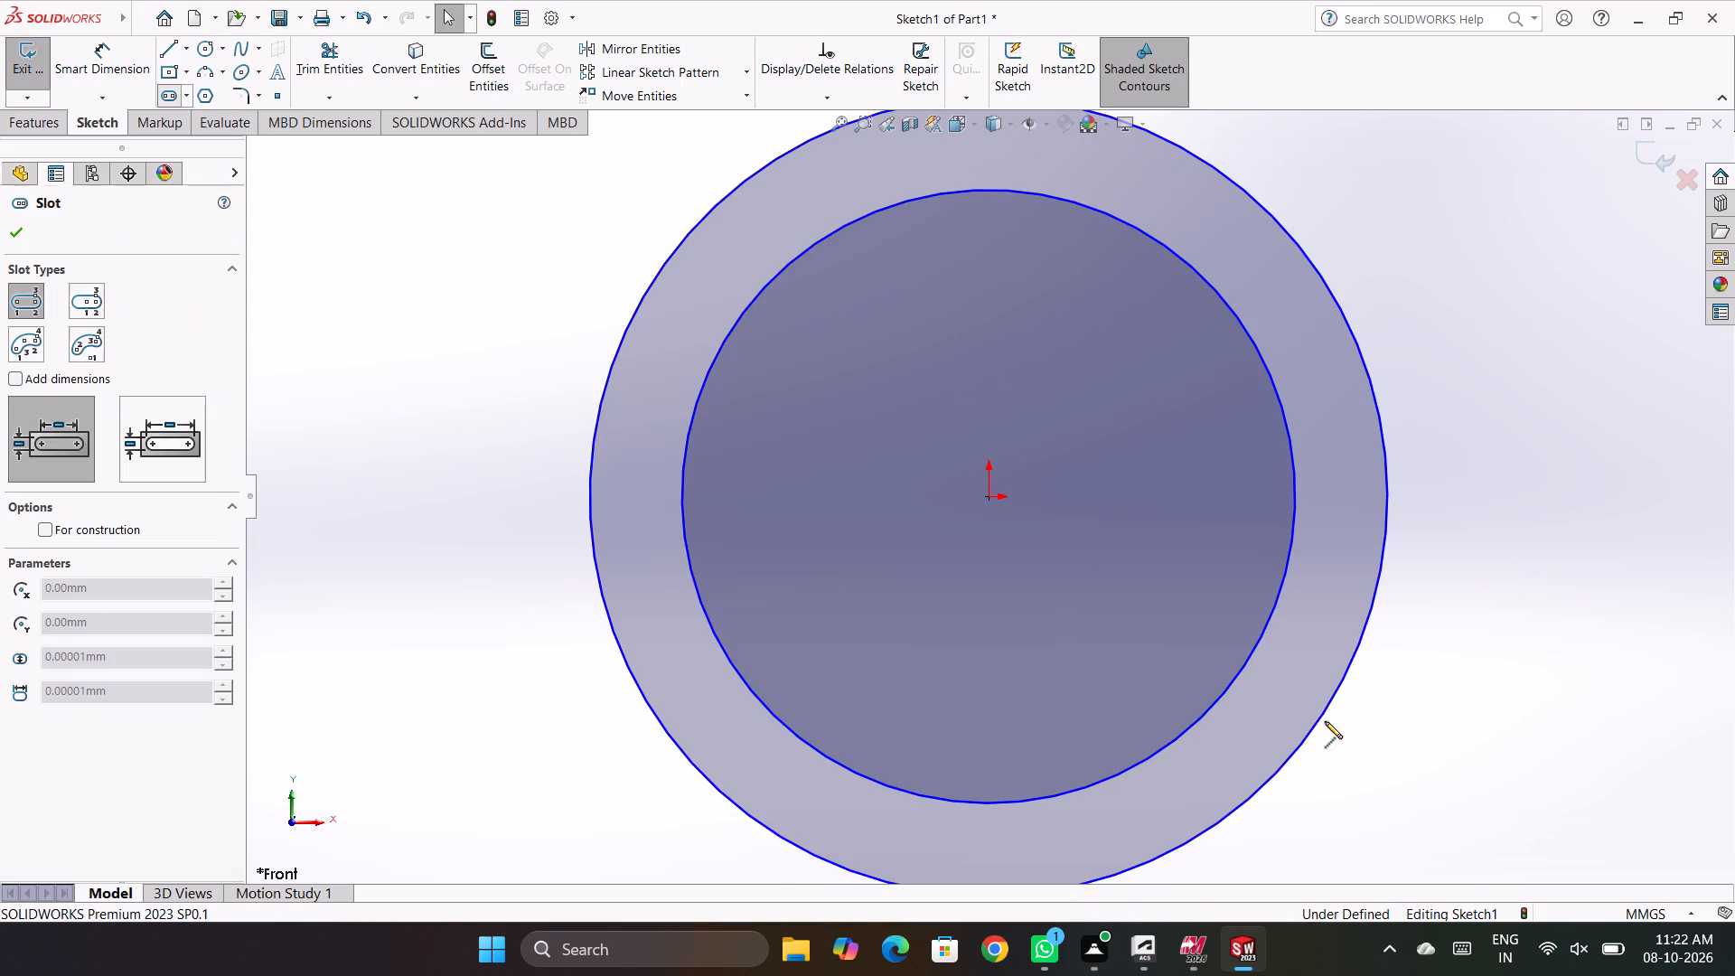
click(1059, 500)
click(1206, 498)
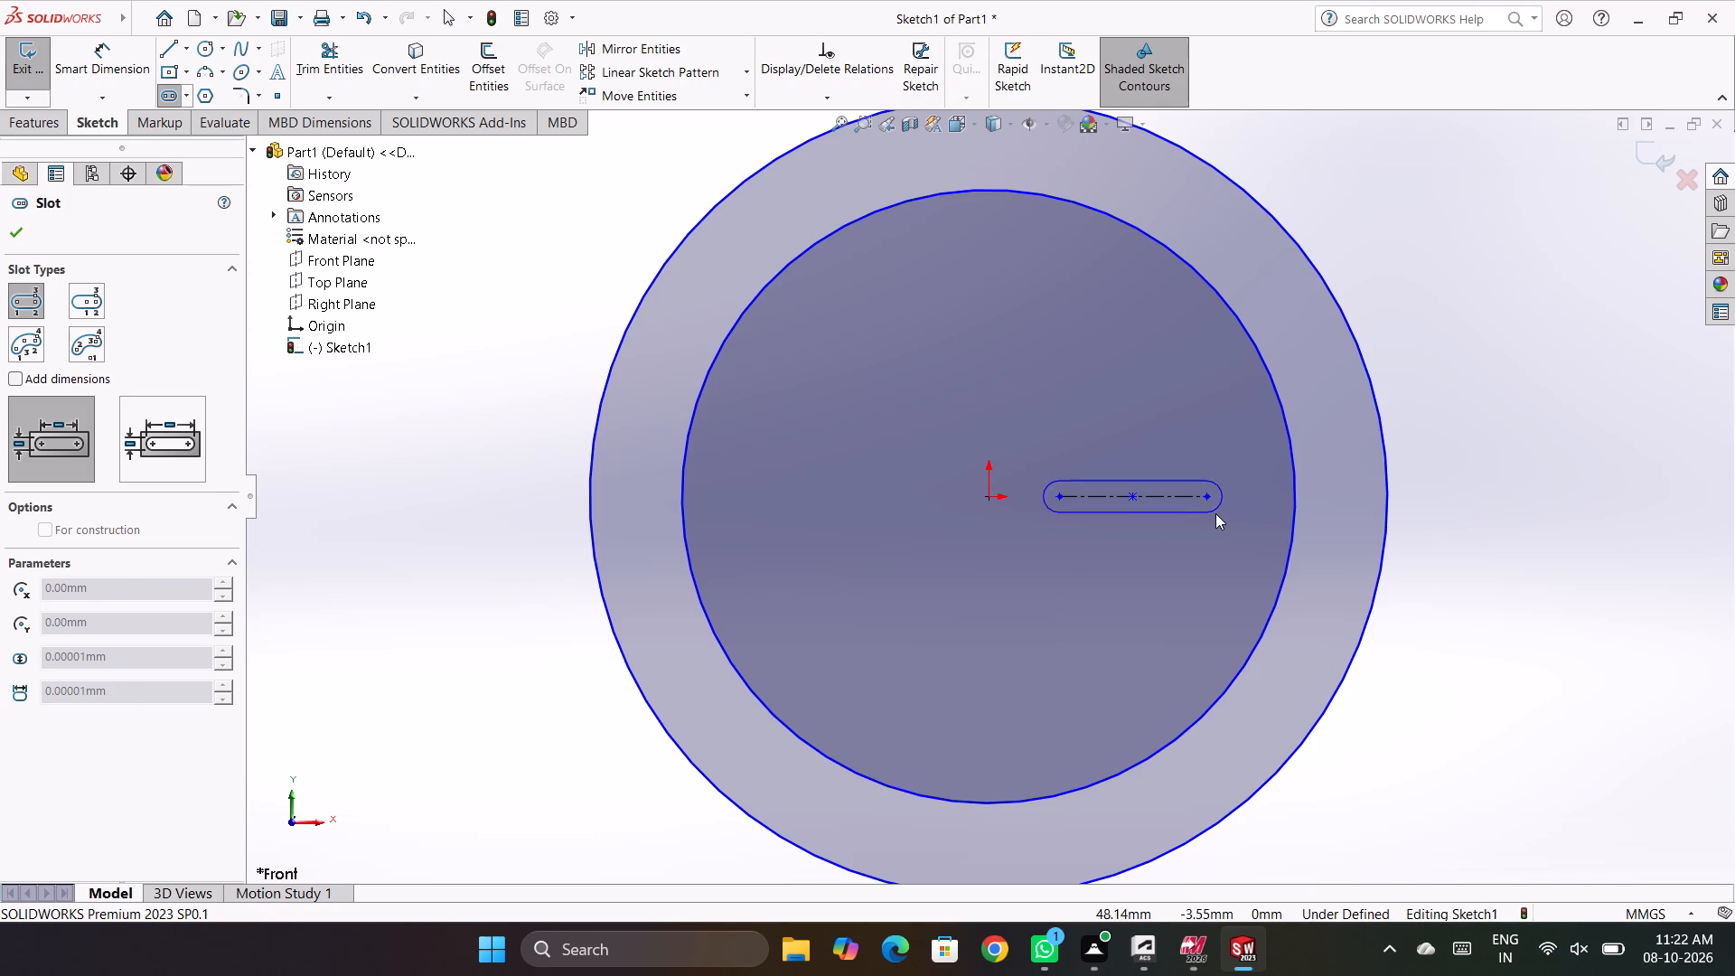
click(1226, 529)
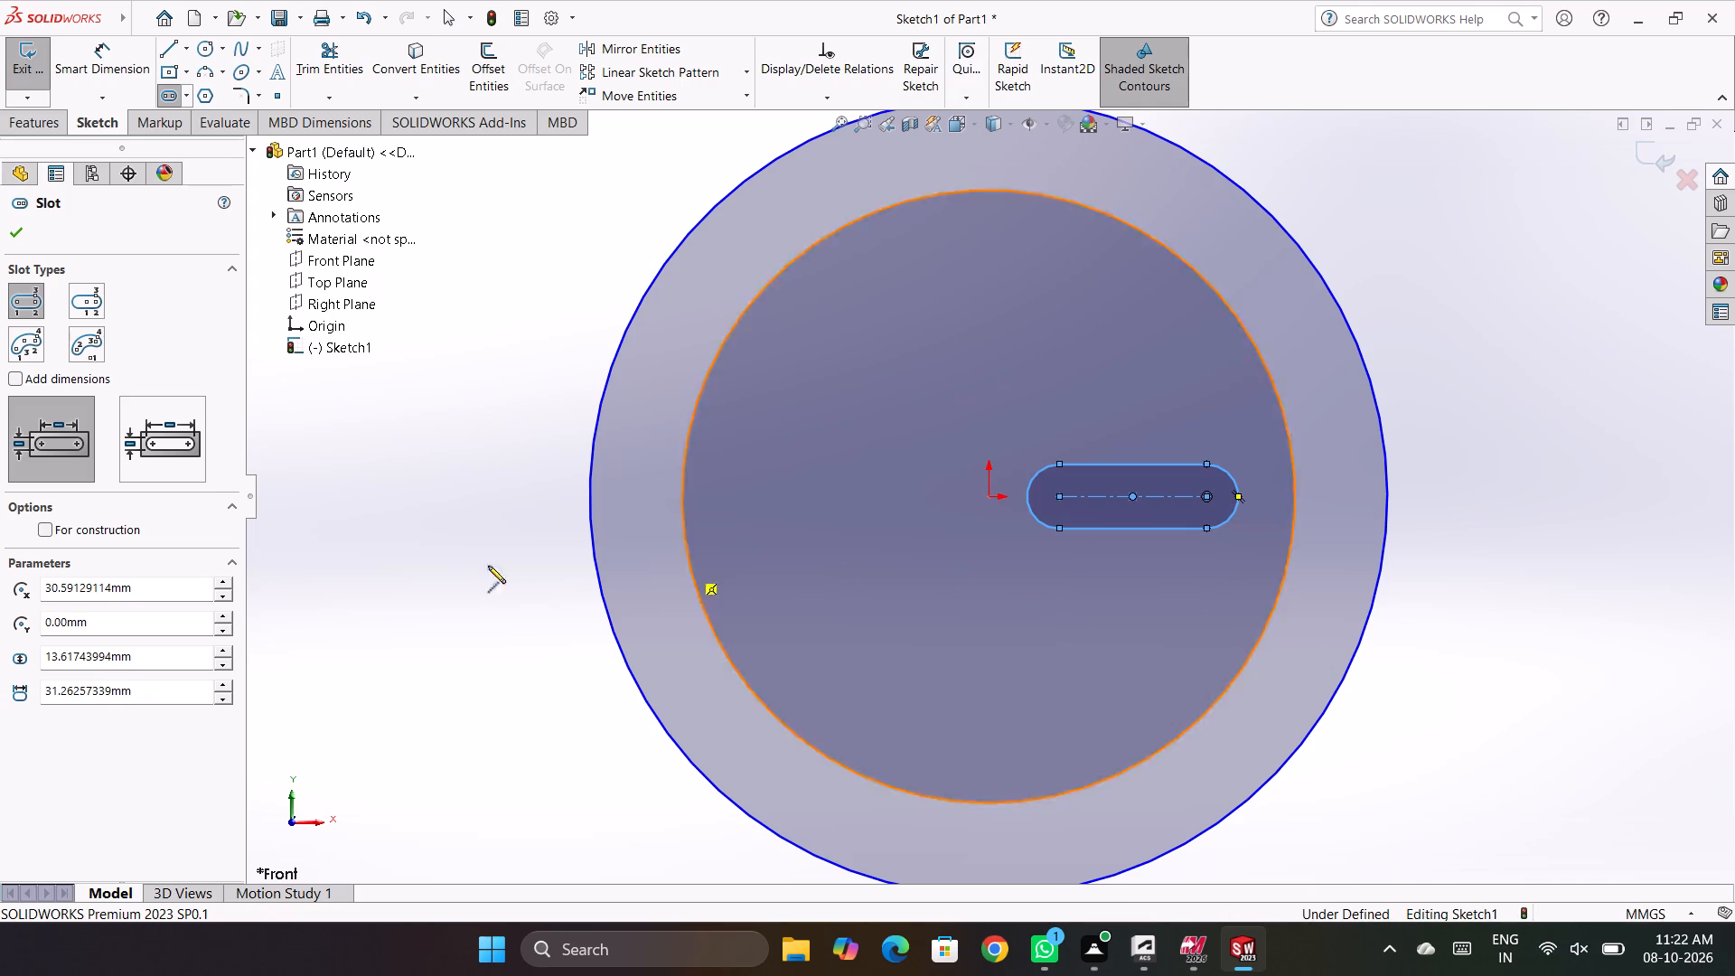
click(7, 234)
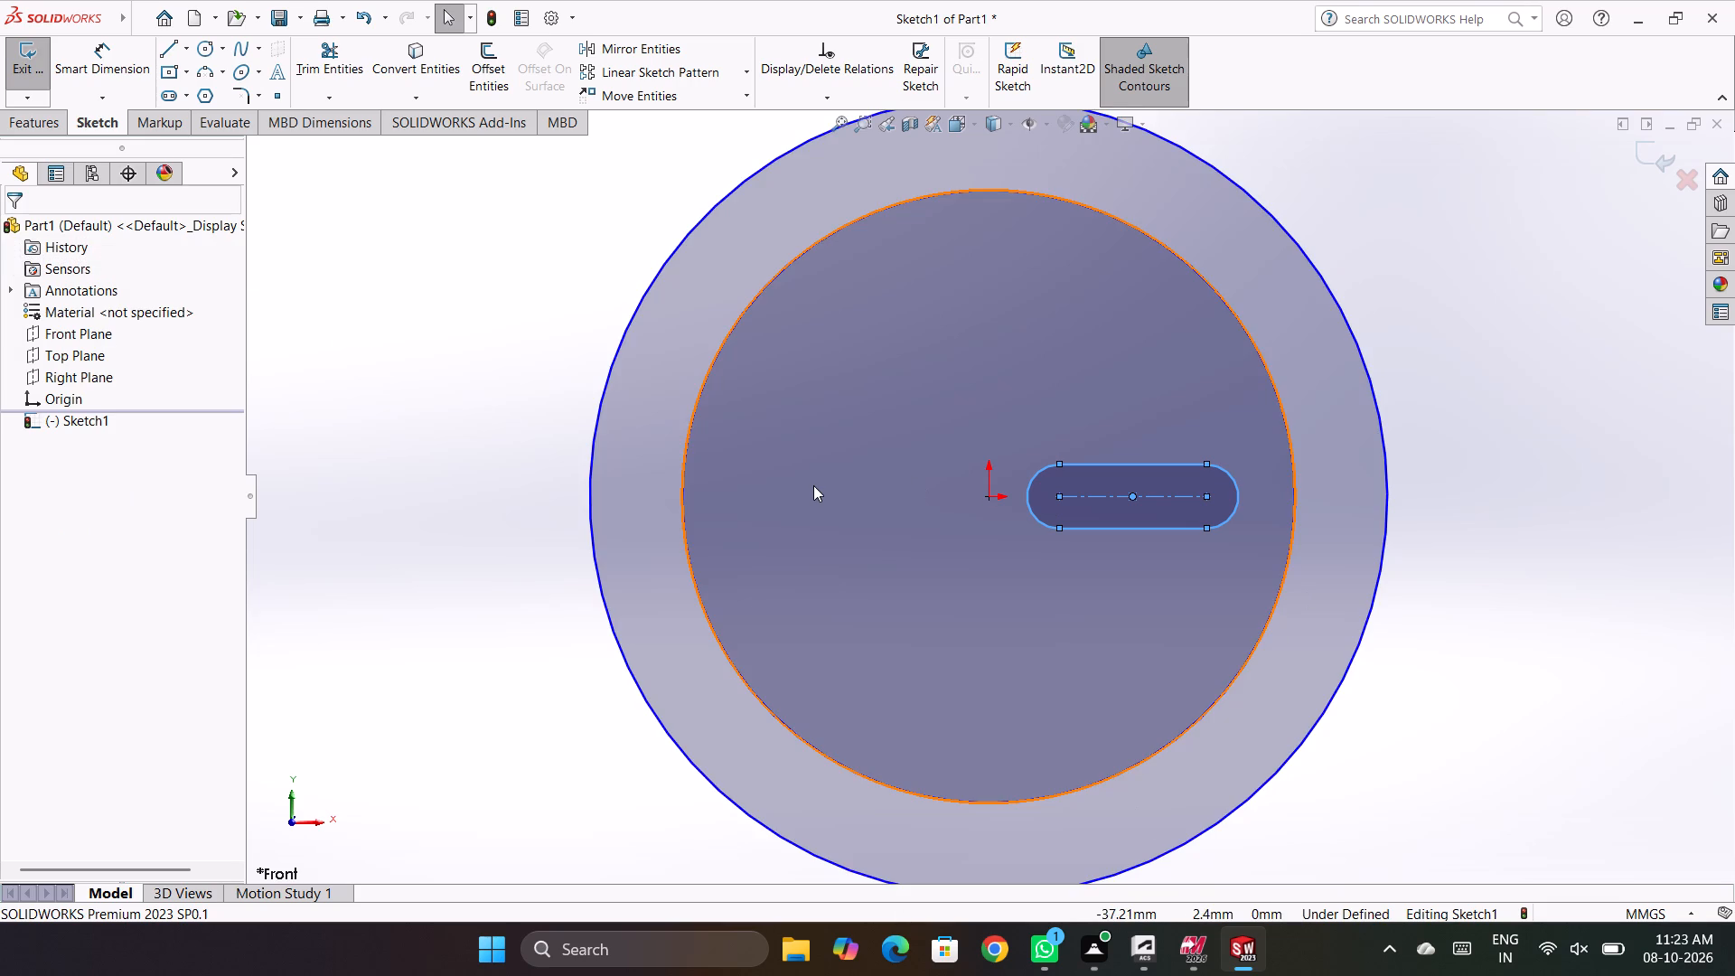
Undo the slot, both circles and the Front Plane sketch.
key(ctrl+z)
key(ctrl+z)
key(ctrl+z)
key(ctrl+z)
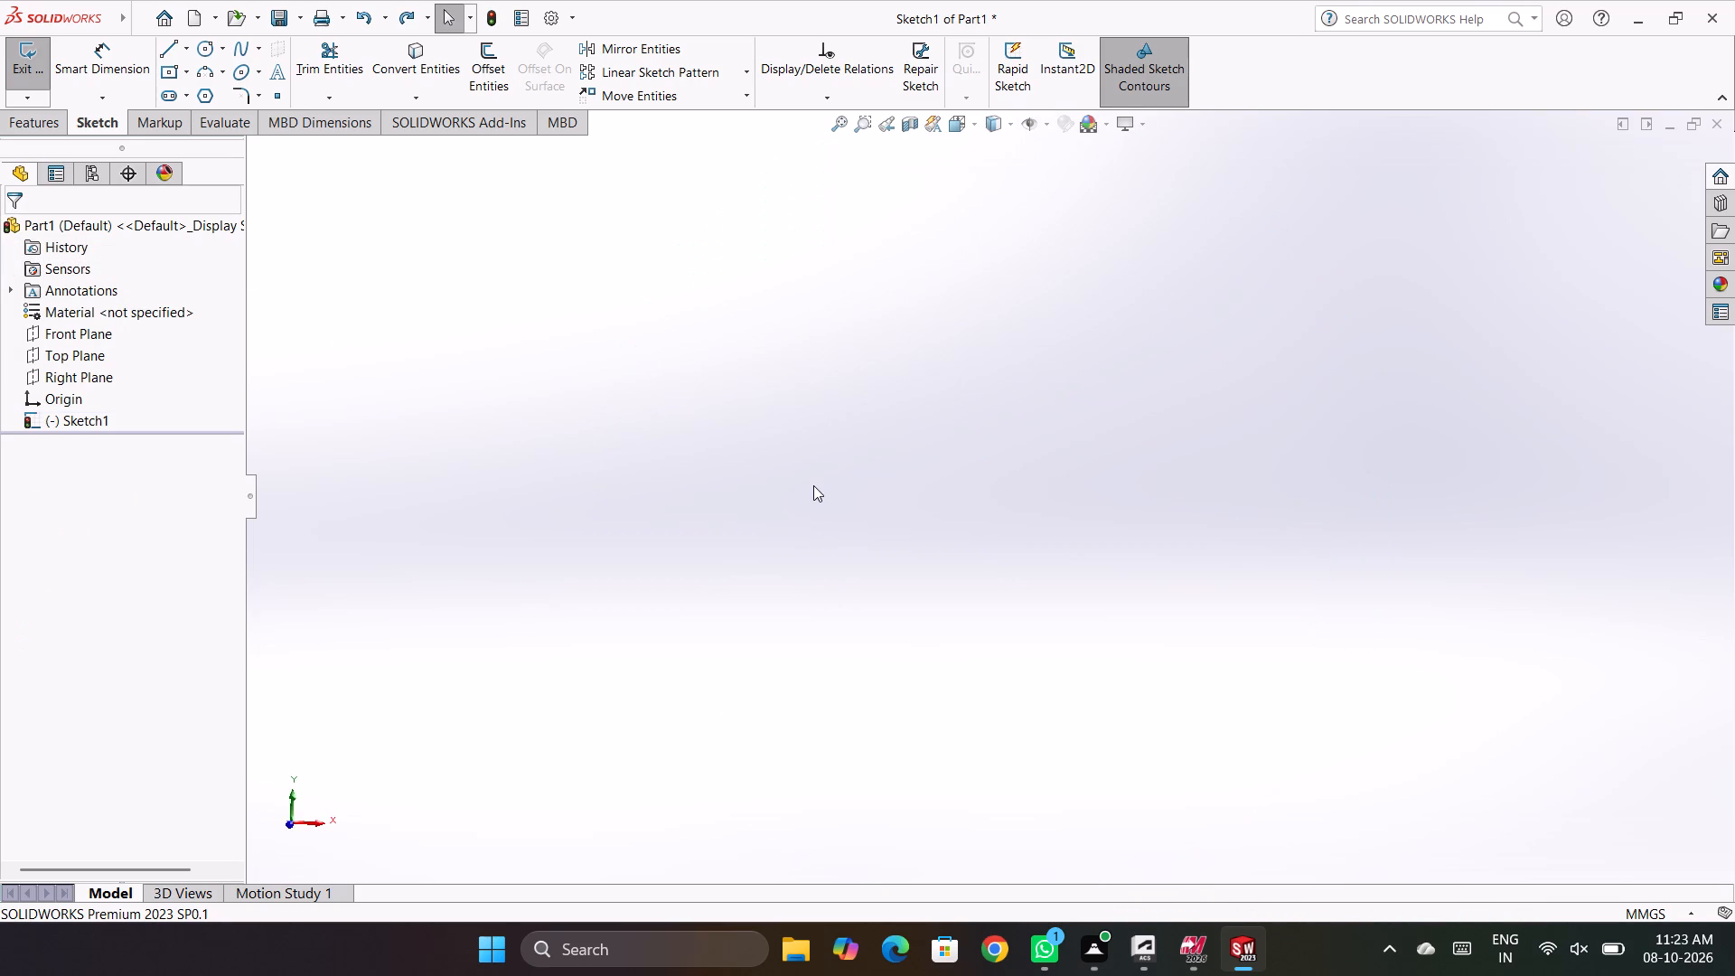
Start a new sketch on the Front Plane.
click(42, 80)
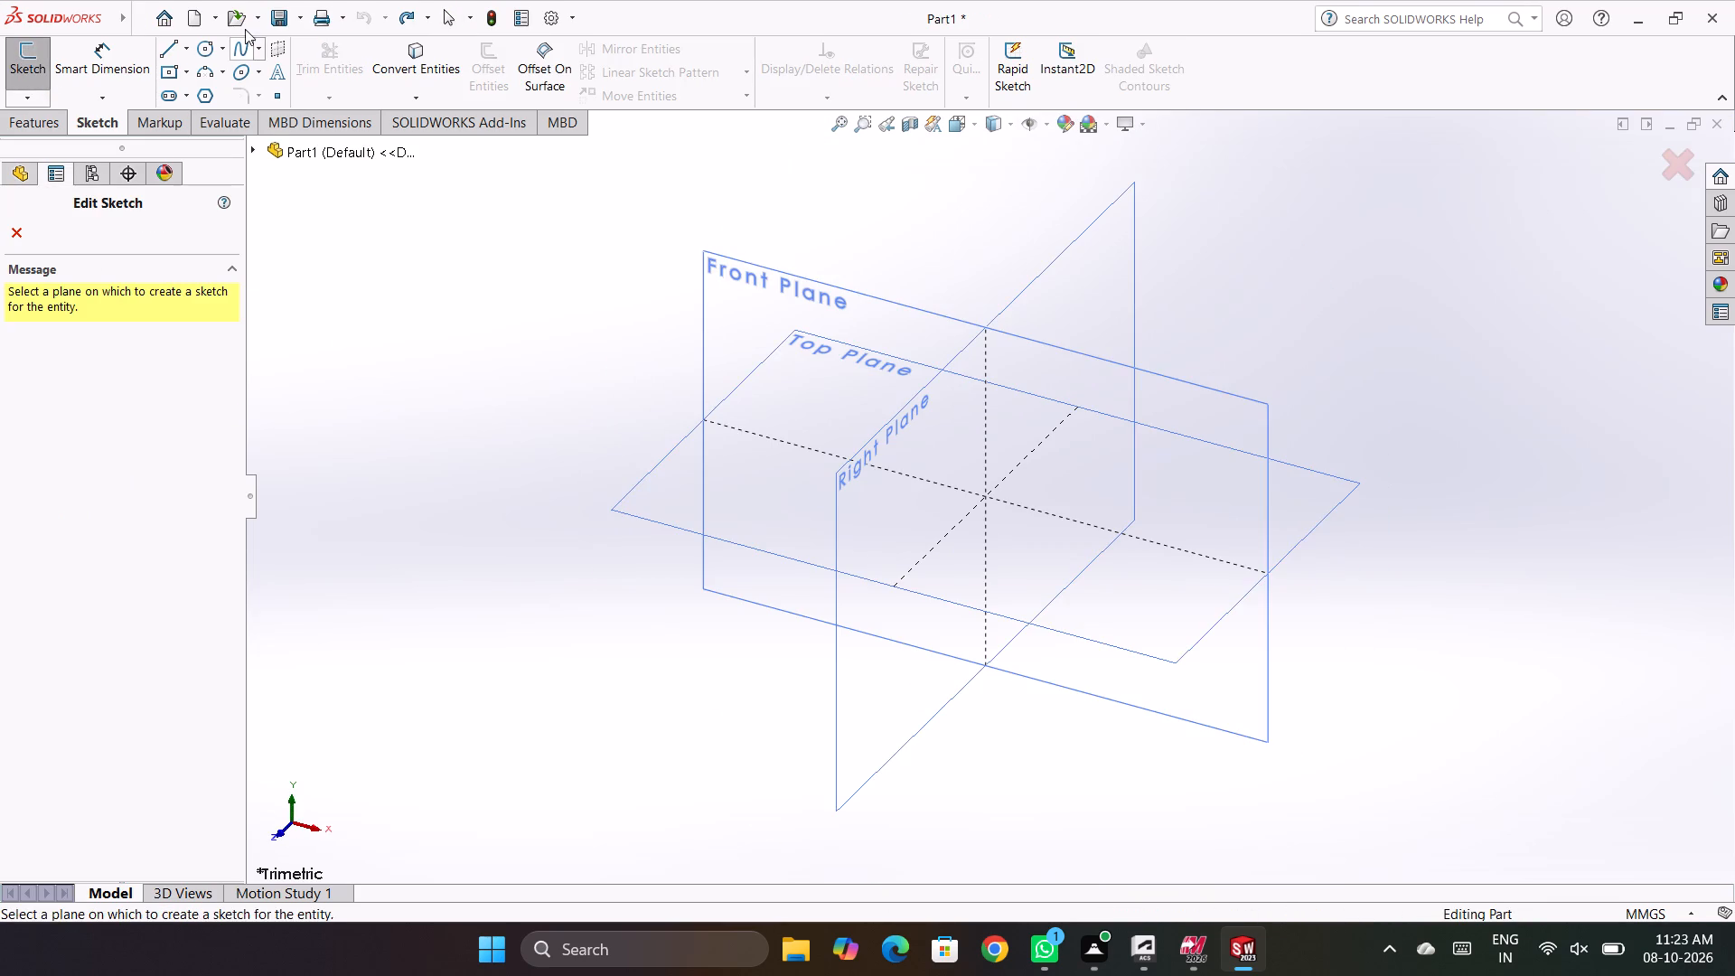
click(731, 268)
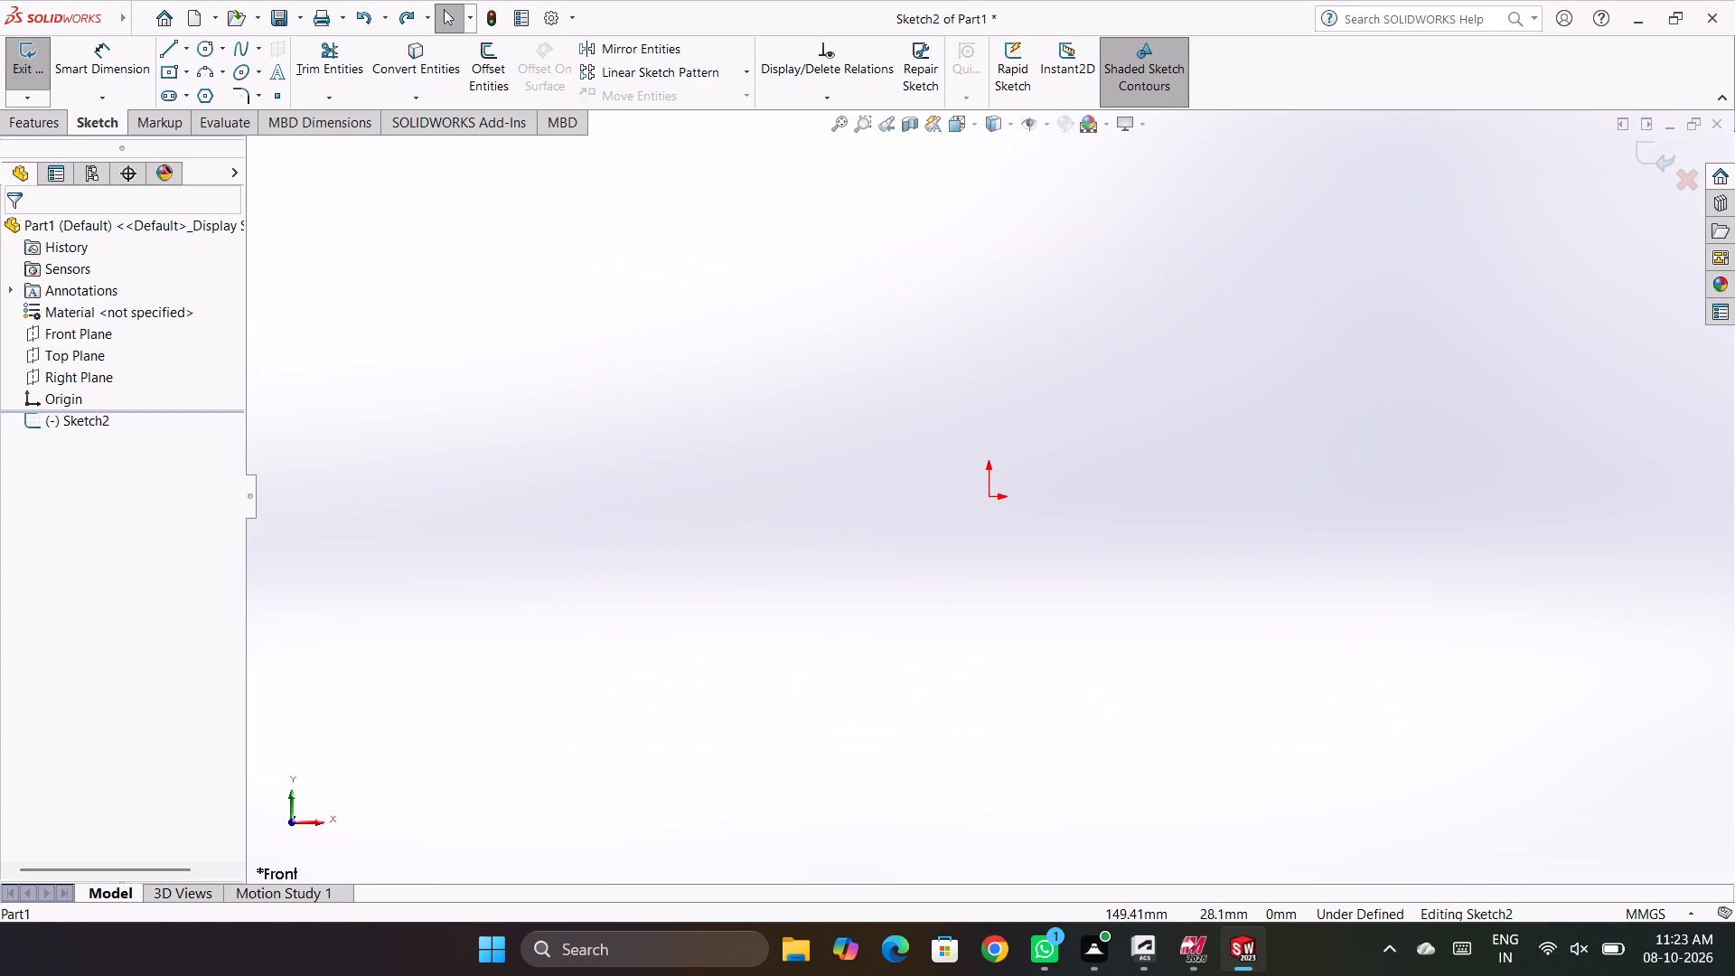
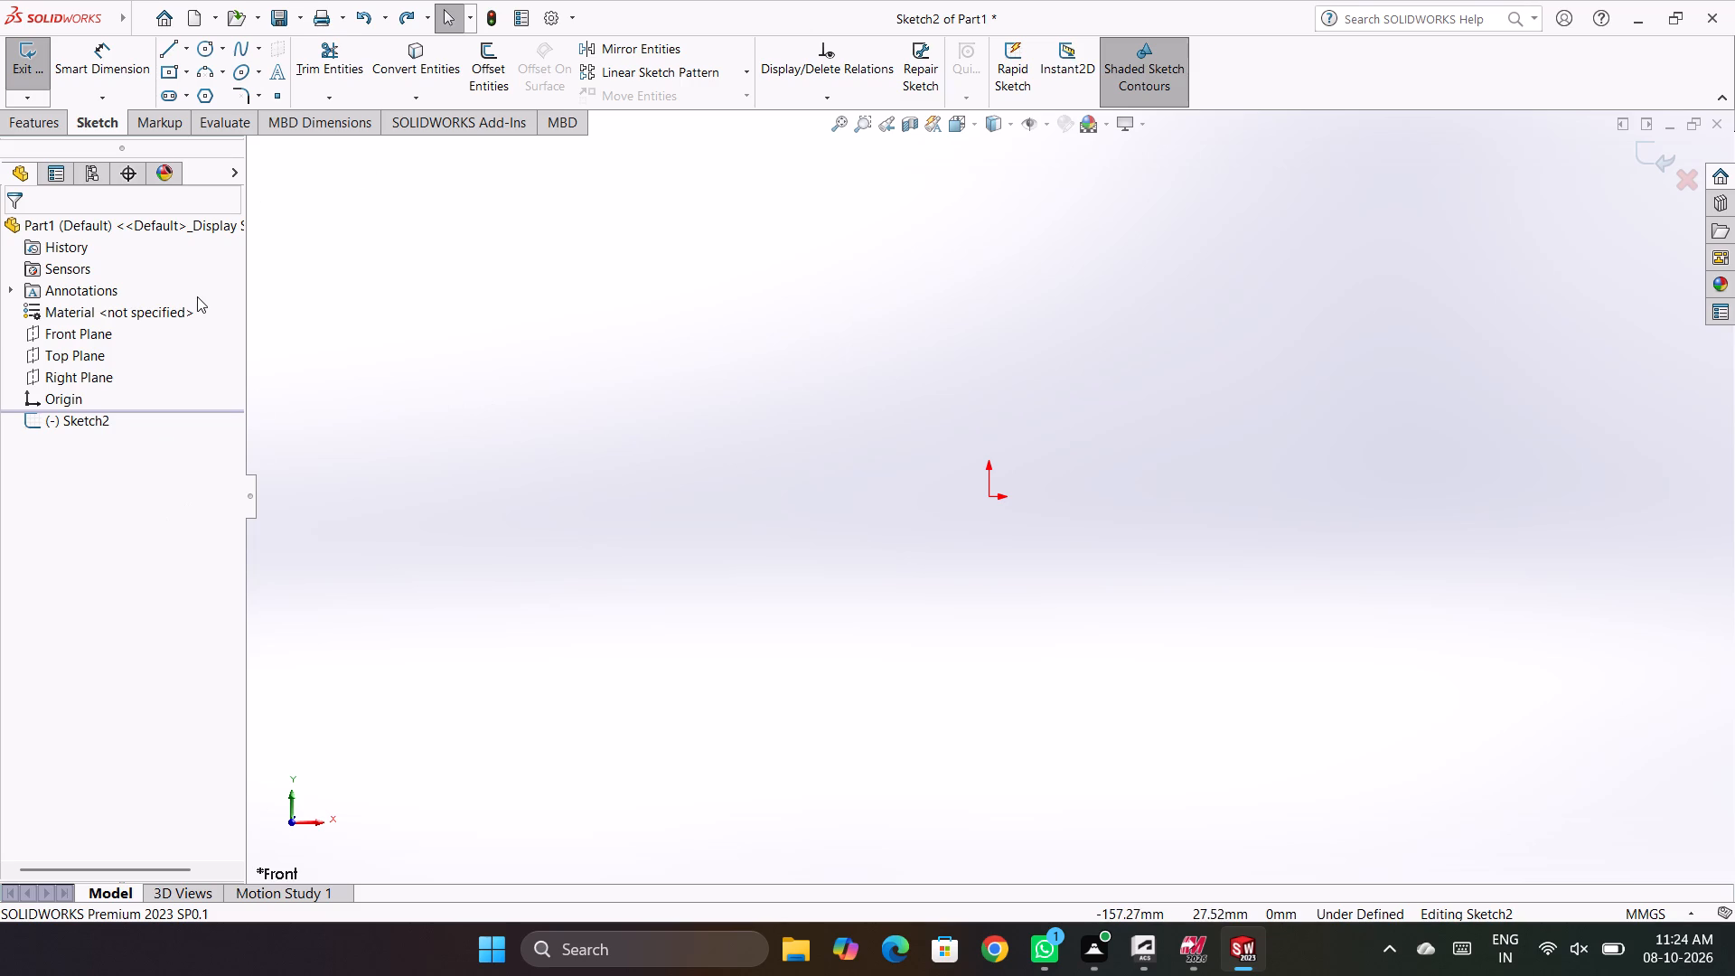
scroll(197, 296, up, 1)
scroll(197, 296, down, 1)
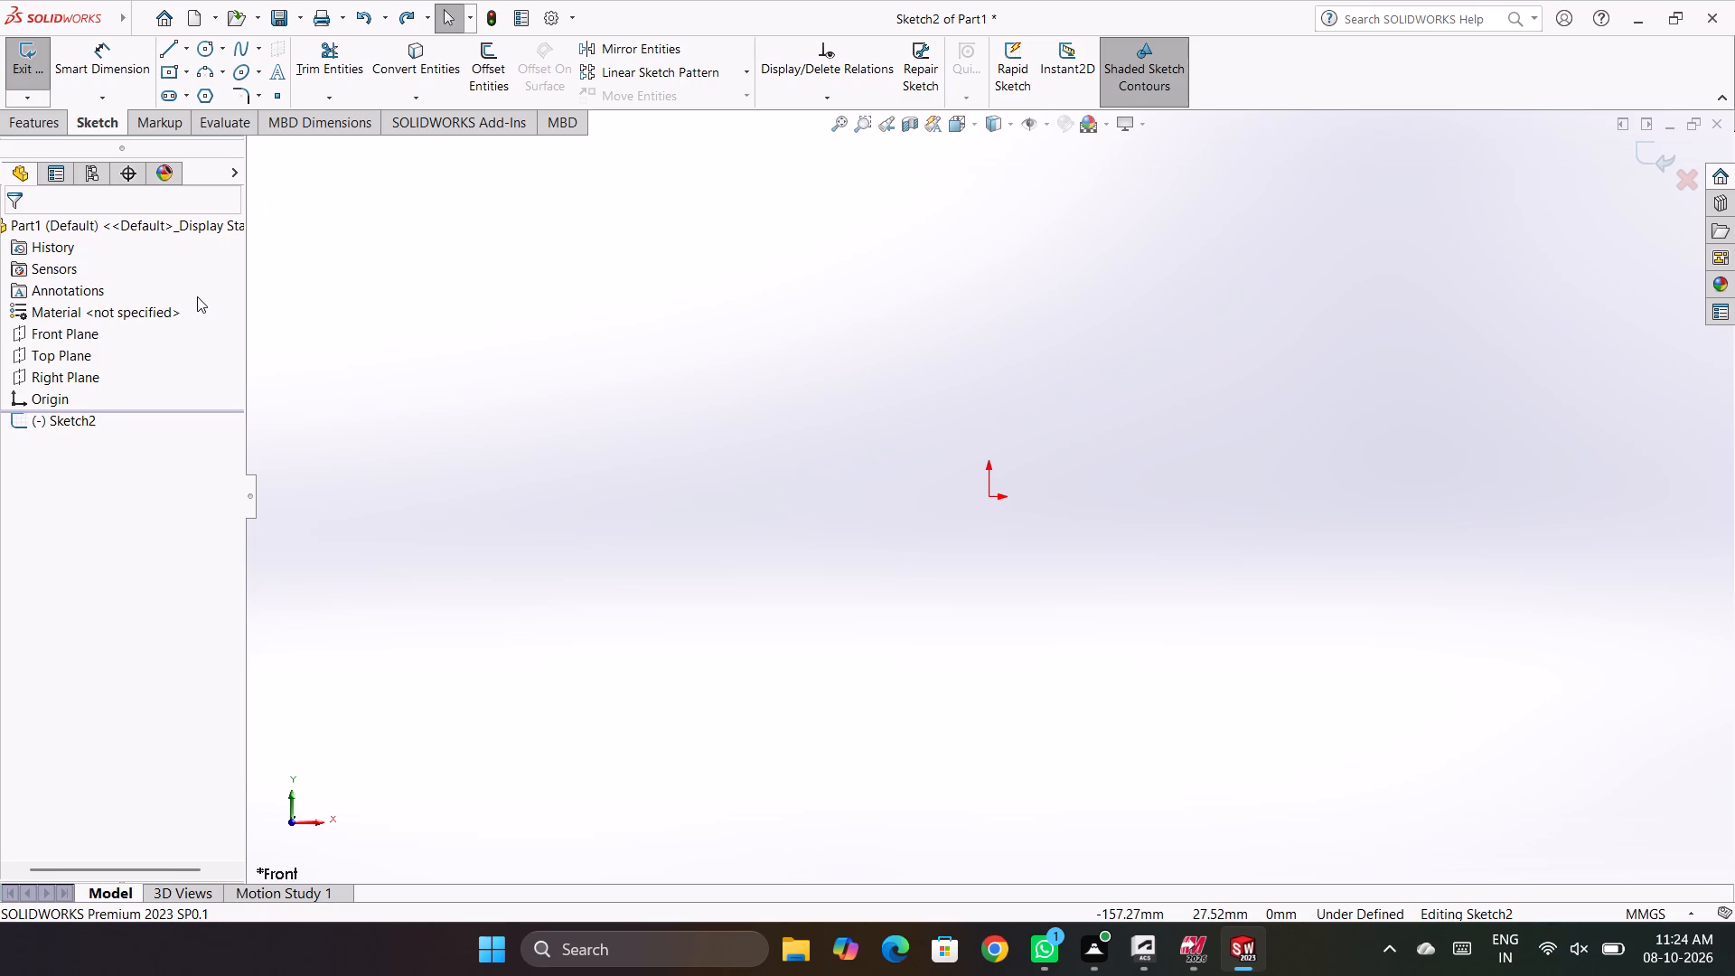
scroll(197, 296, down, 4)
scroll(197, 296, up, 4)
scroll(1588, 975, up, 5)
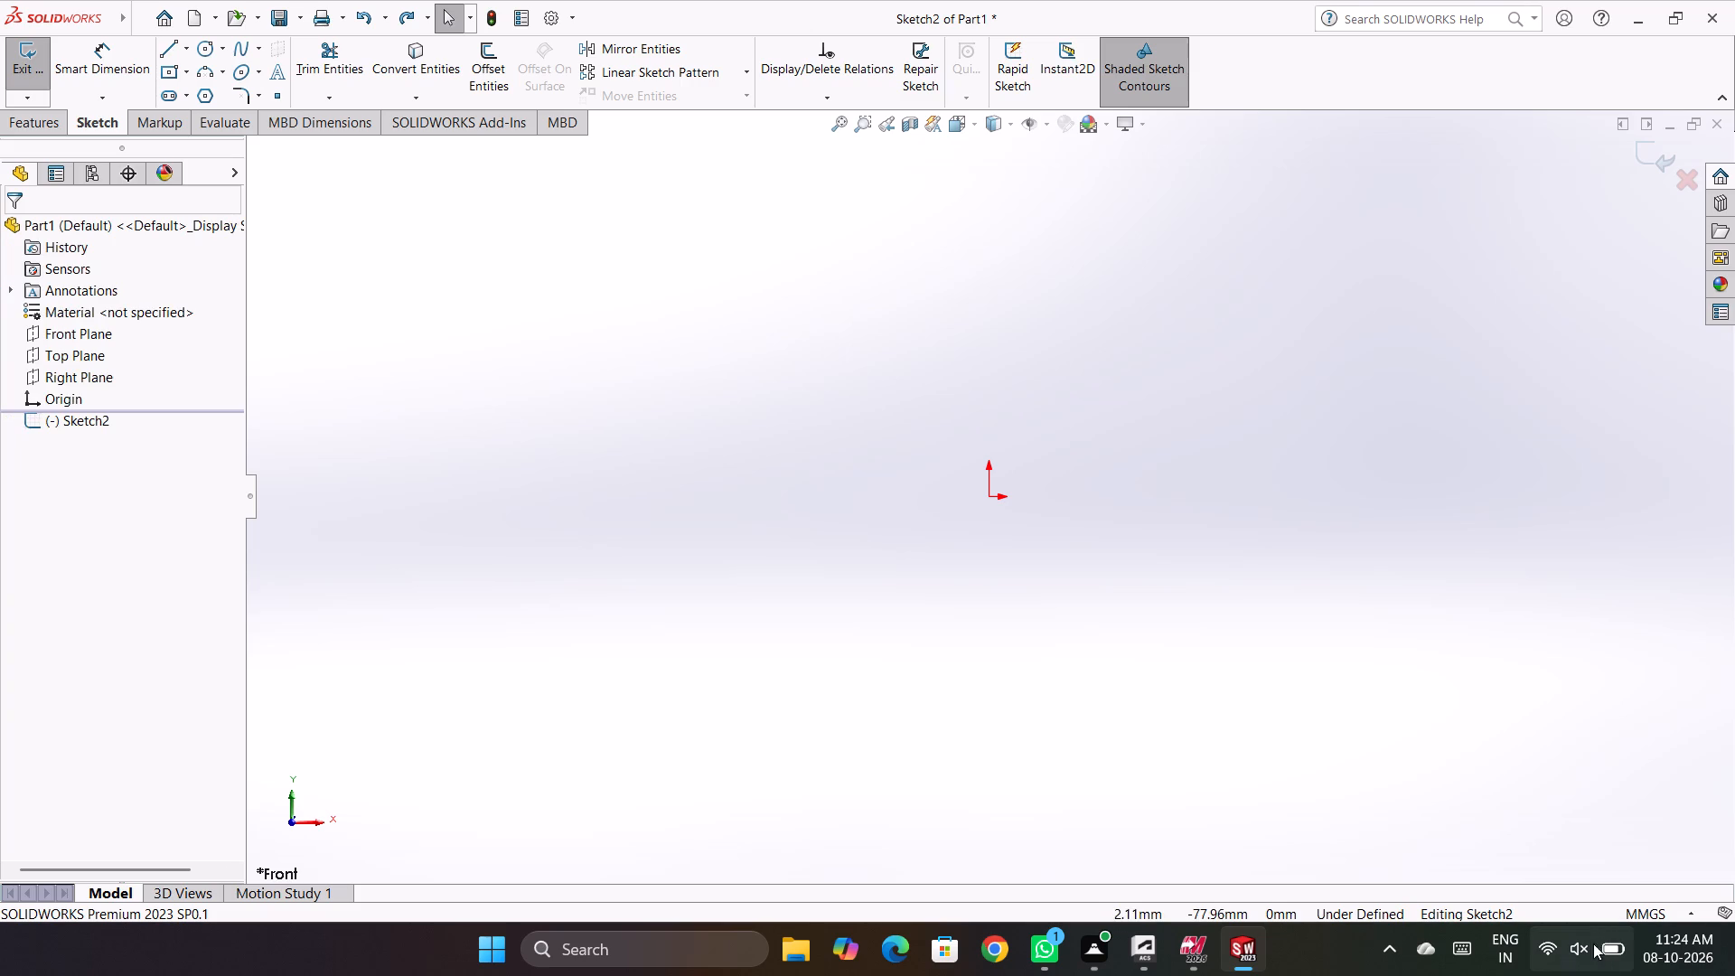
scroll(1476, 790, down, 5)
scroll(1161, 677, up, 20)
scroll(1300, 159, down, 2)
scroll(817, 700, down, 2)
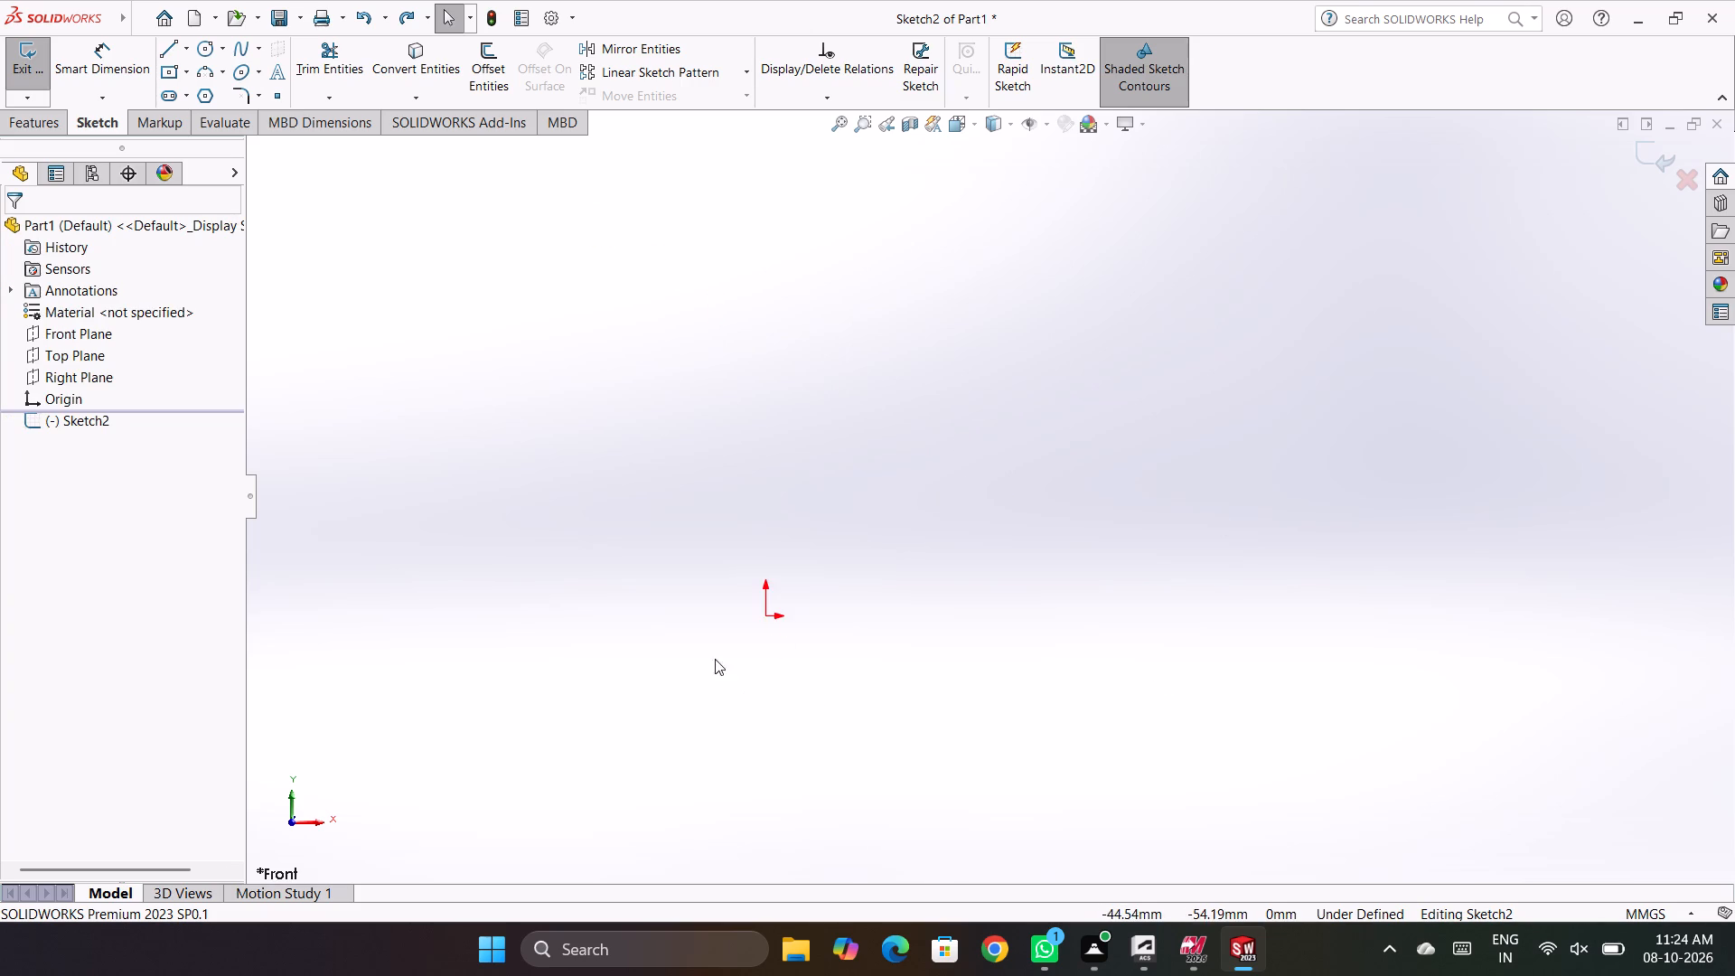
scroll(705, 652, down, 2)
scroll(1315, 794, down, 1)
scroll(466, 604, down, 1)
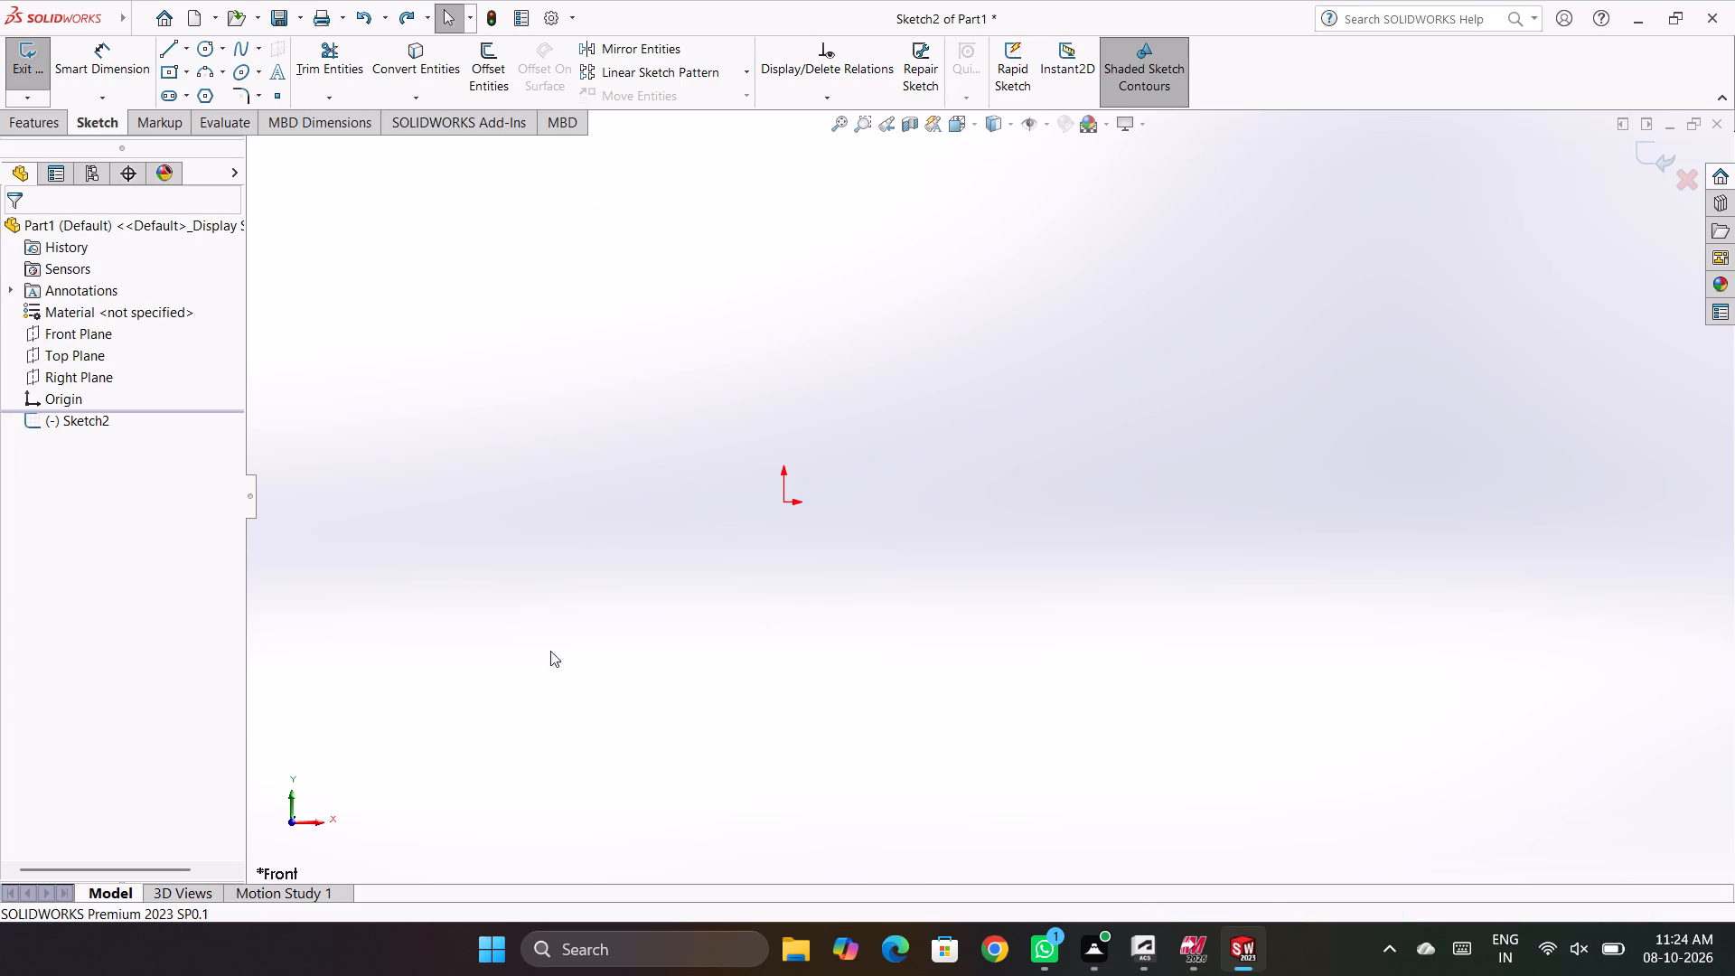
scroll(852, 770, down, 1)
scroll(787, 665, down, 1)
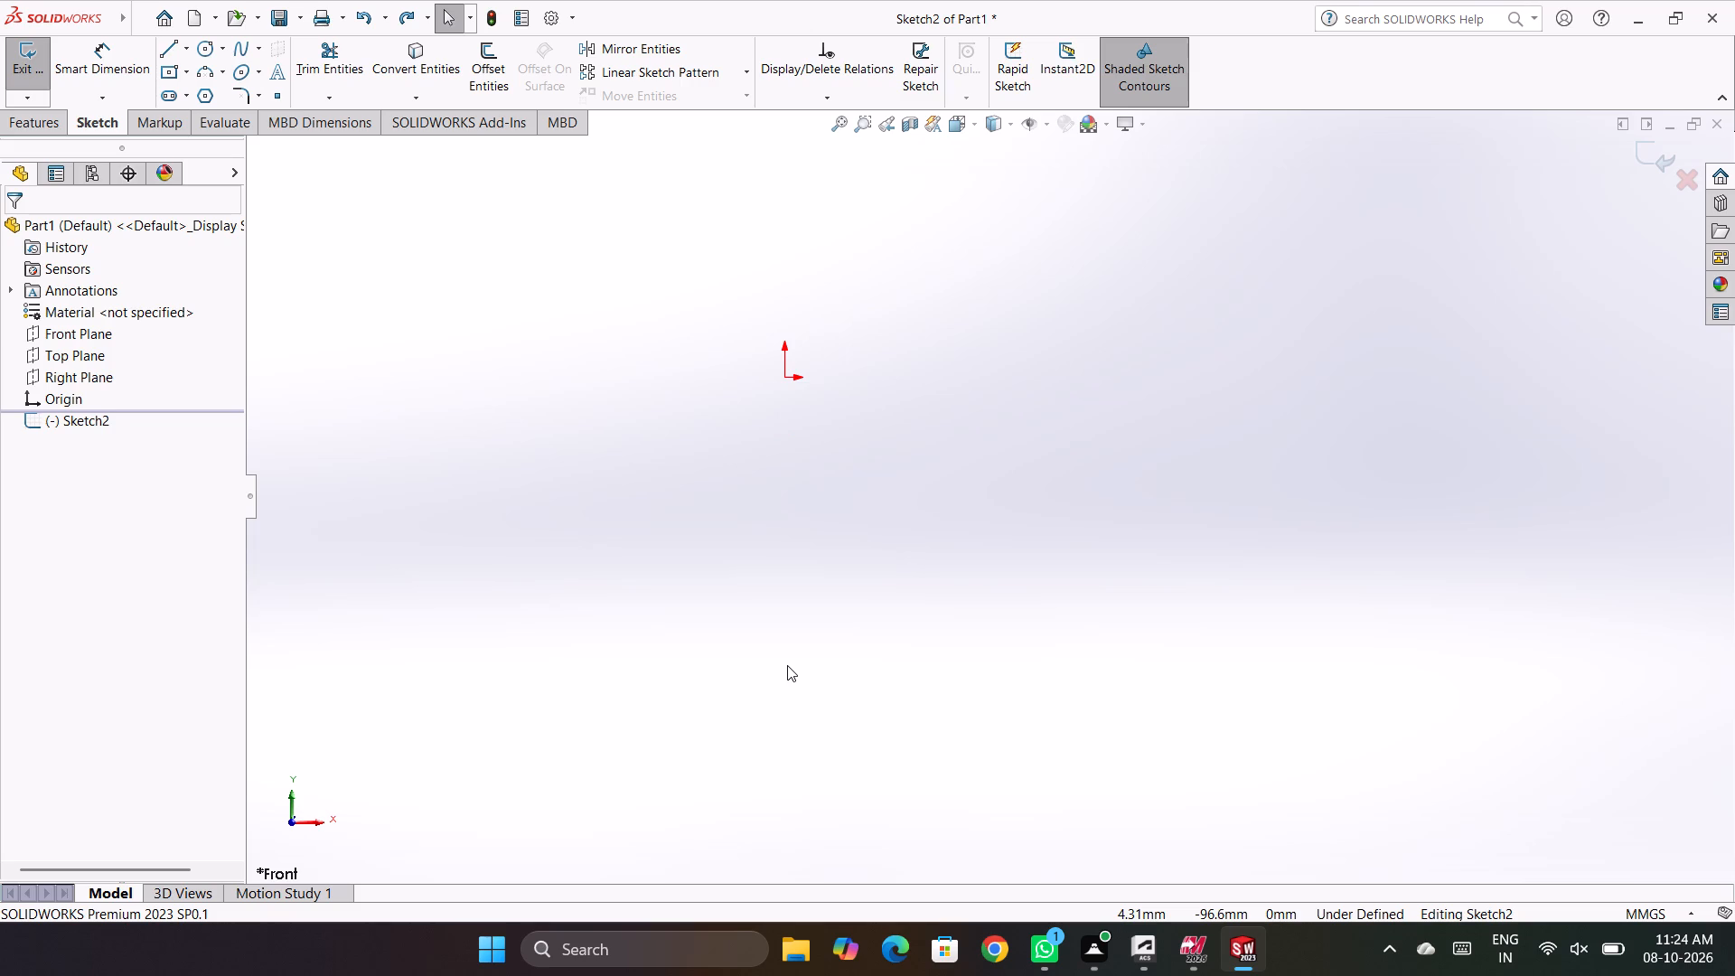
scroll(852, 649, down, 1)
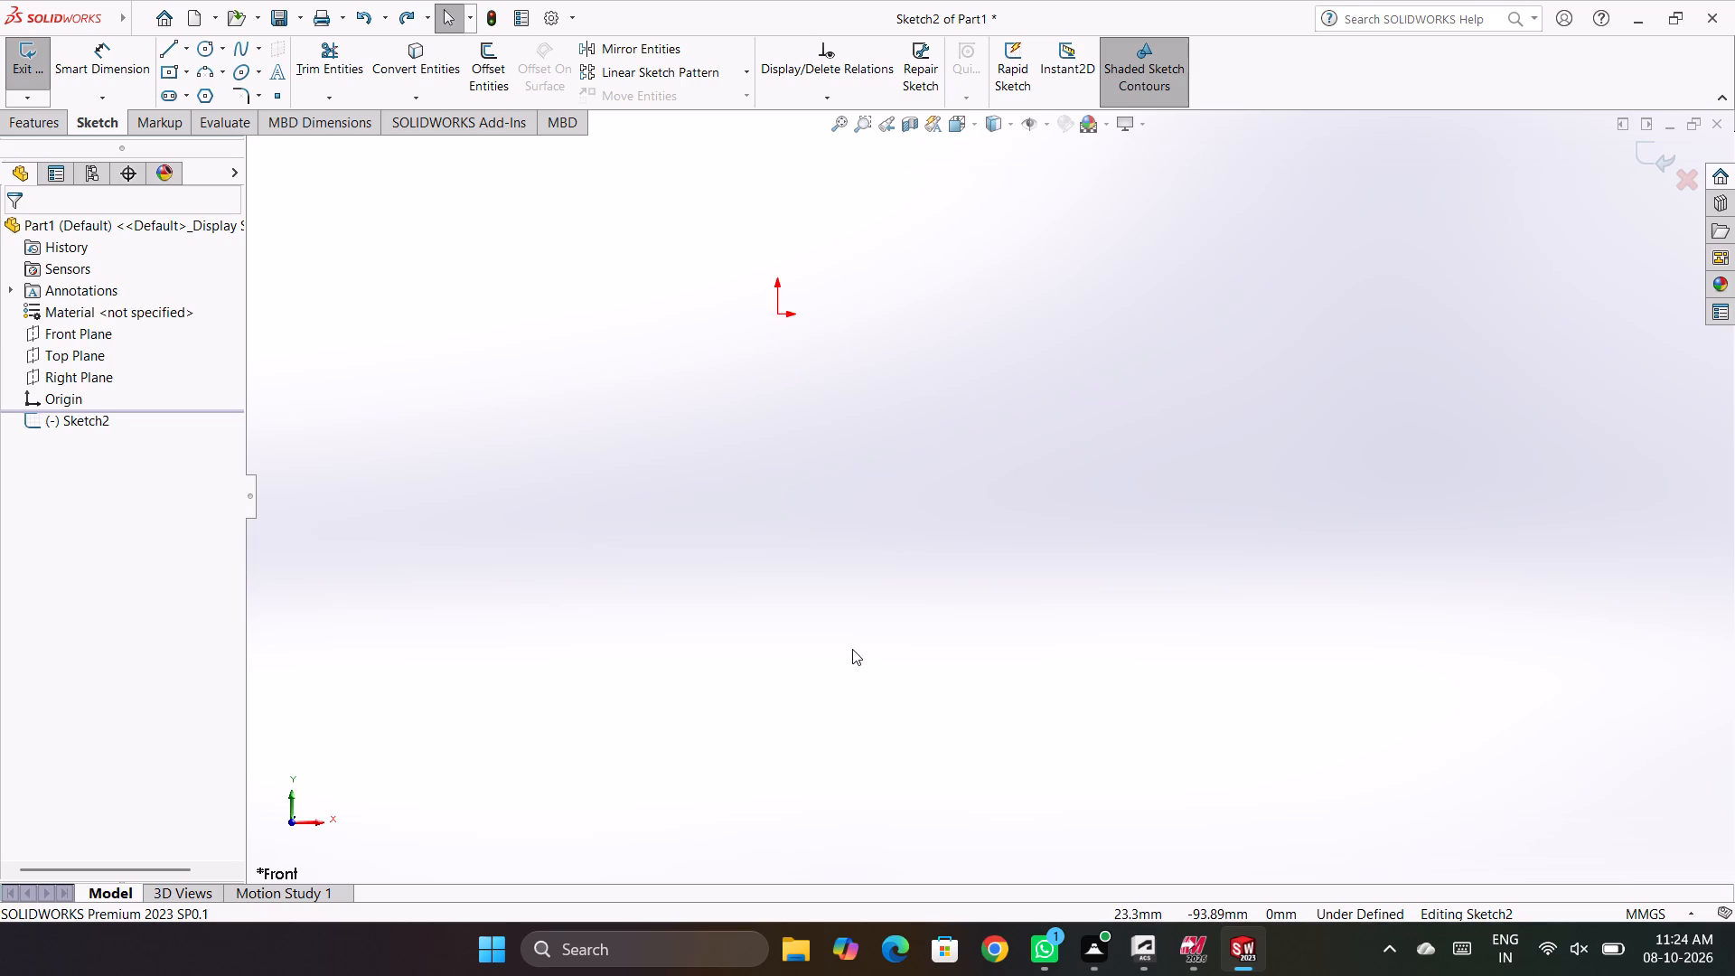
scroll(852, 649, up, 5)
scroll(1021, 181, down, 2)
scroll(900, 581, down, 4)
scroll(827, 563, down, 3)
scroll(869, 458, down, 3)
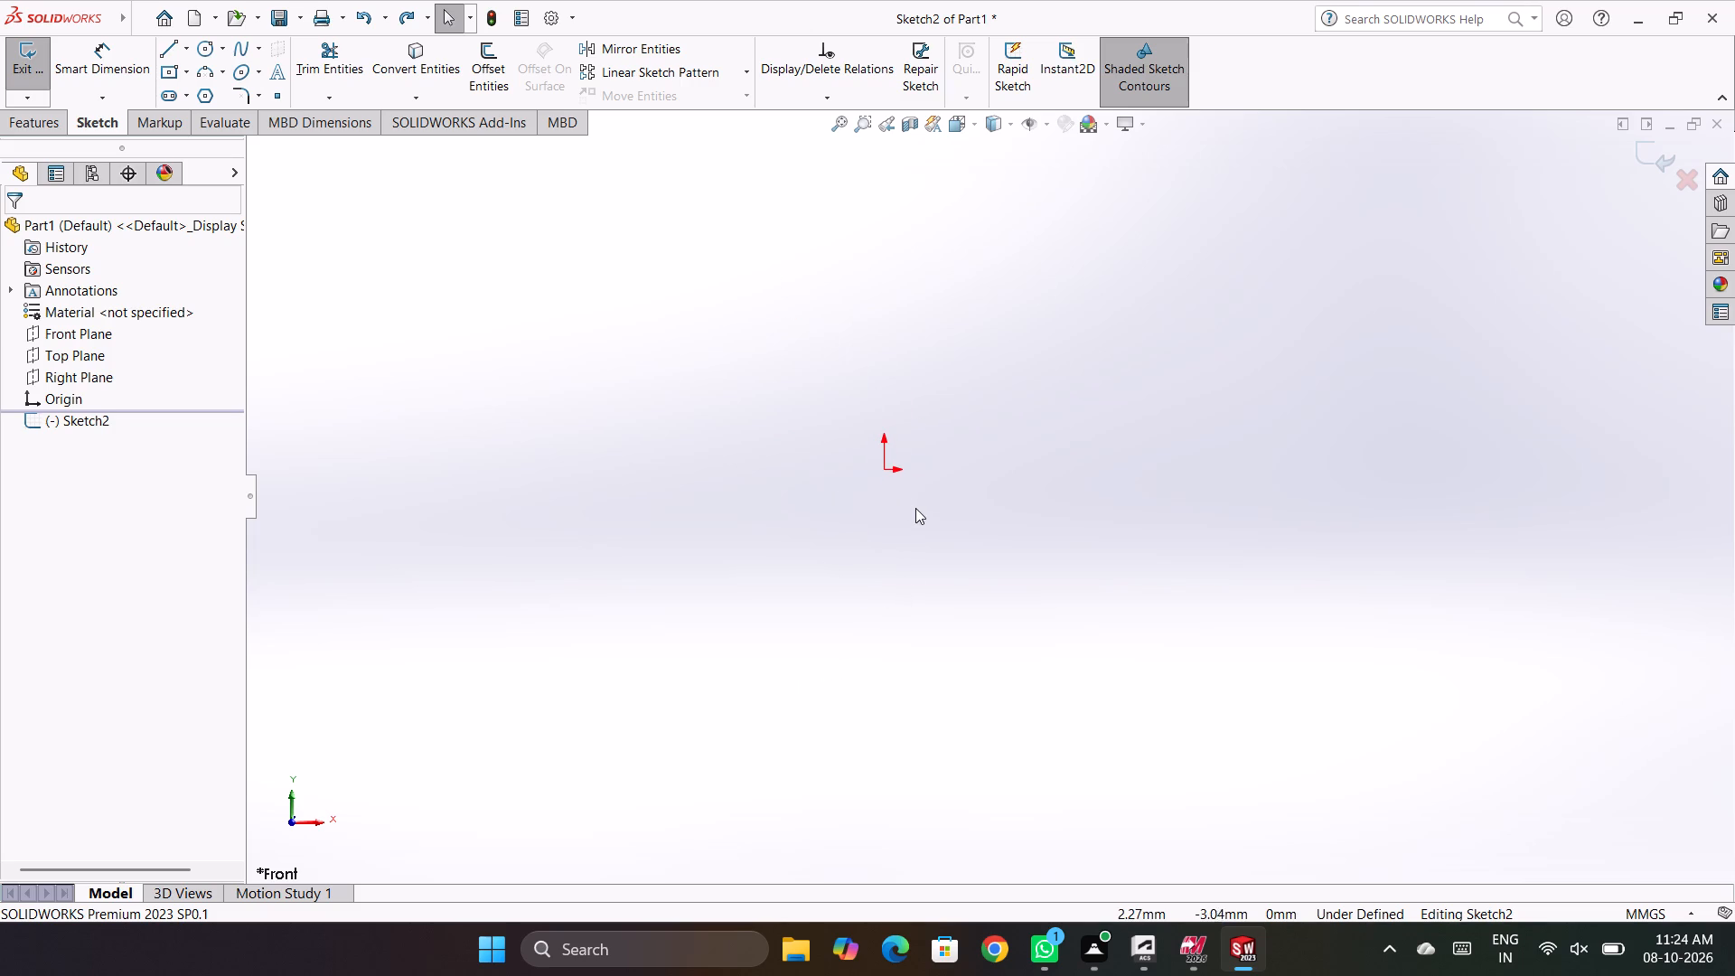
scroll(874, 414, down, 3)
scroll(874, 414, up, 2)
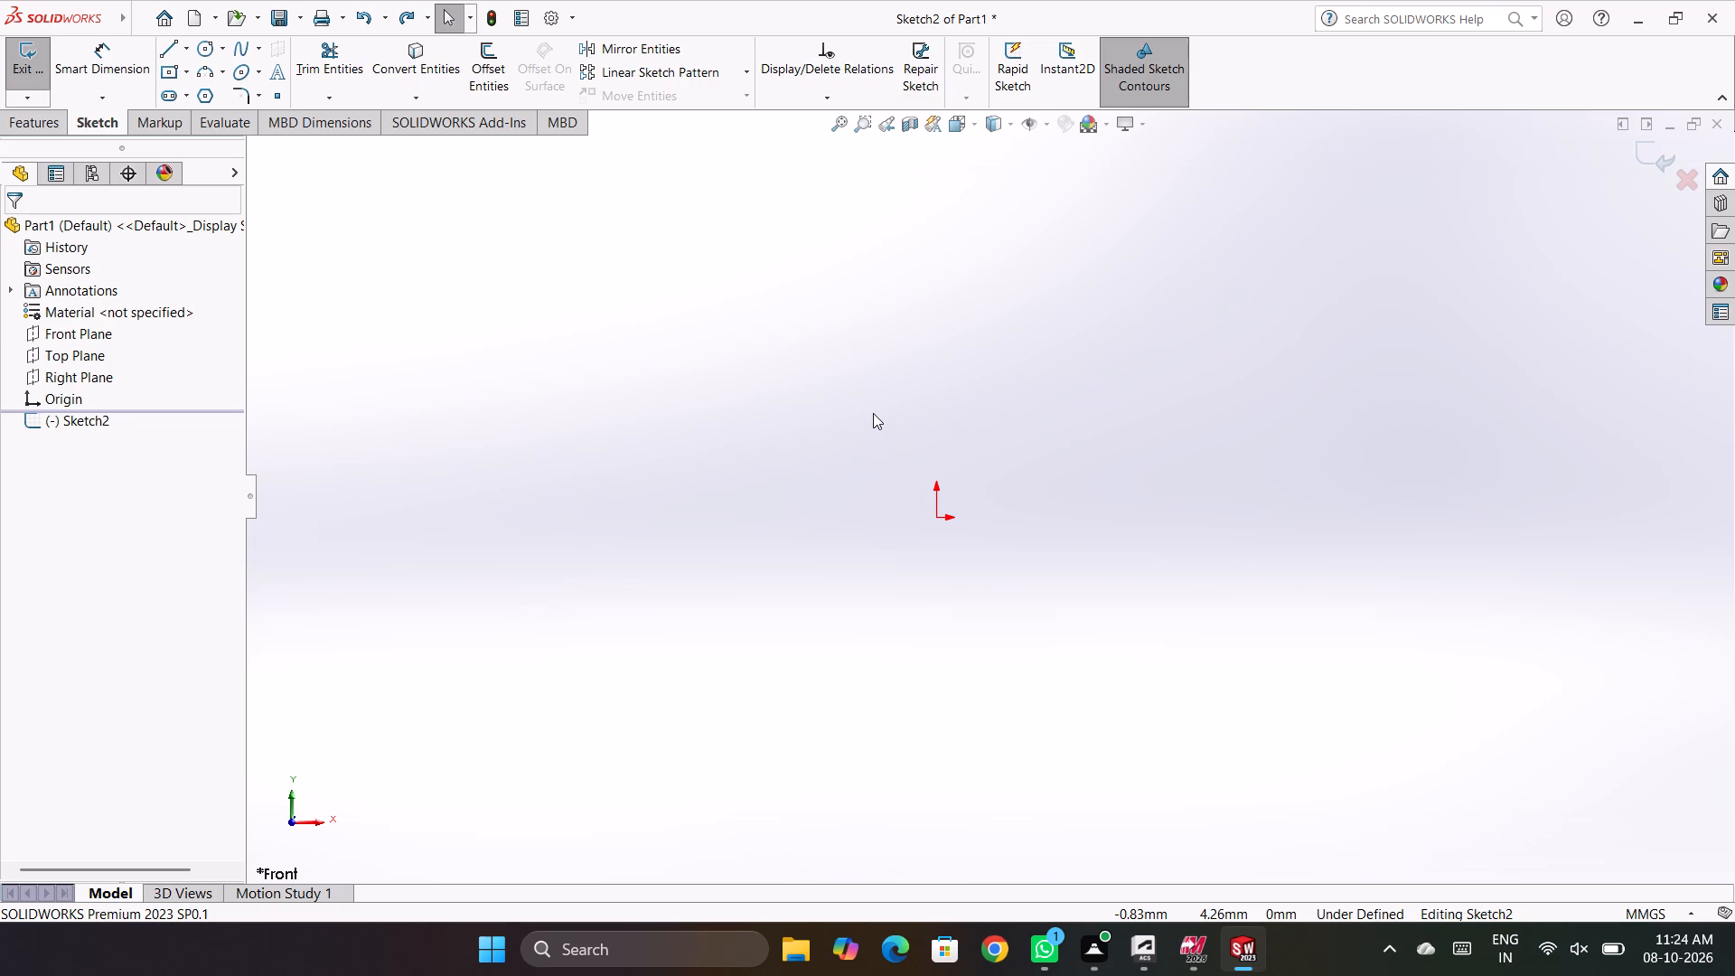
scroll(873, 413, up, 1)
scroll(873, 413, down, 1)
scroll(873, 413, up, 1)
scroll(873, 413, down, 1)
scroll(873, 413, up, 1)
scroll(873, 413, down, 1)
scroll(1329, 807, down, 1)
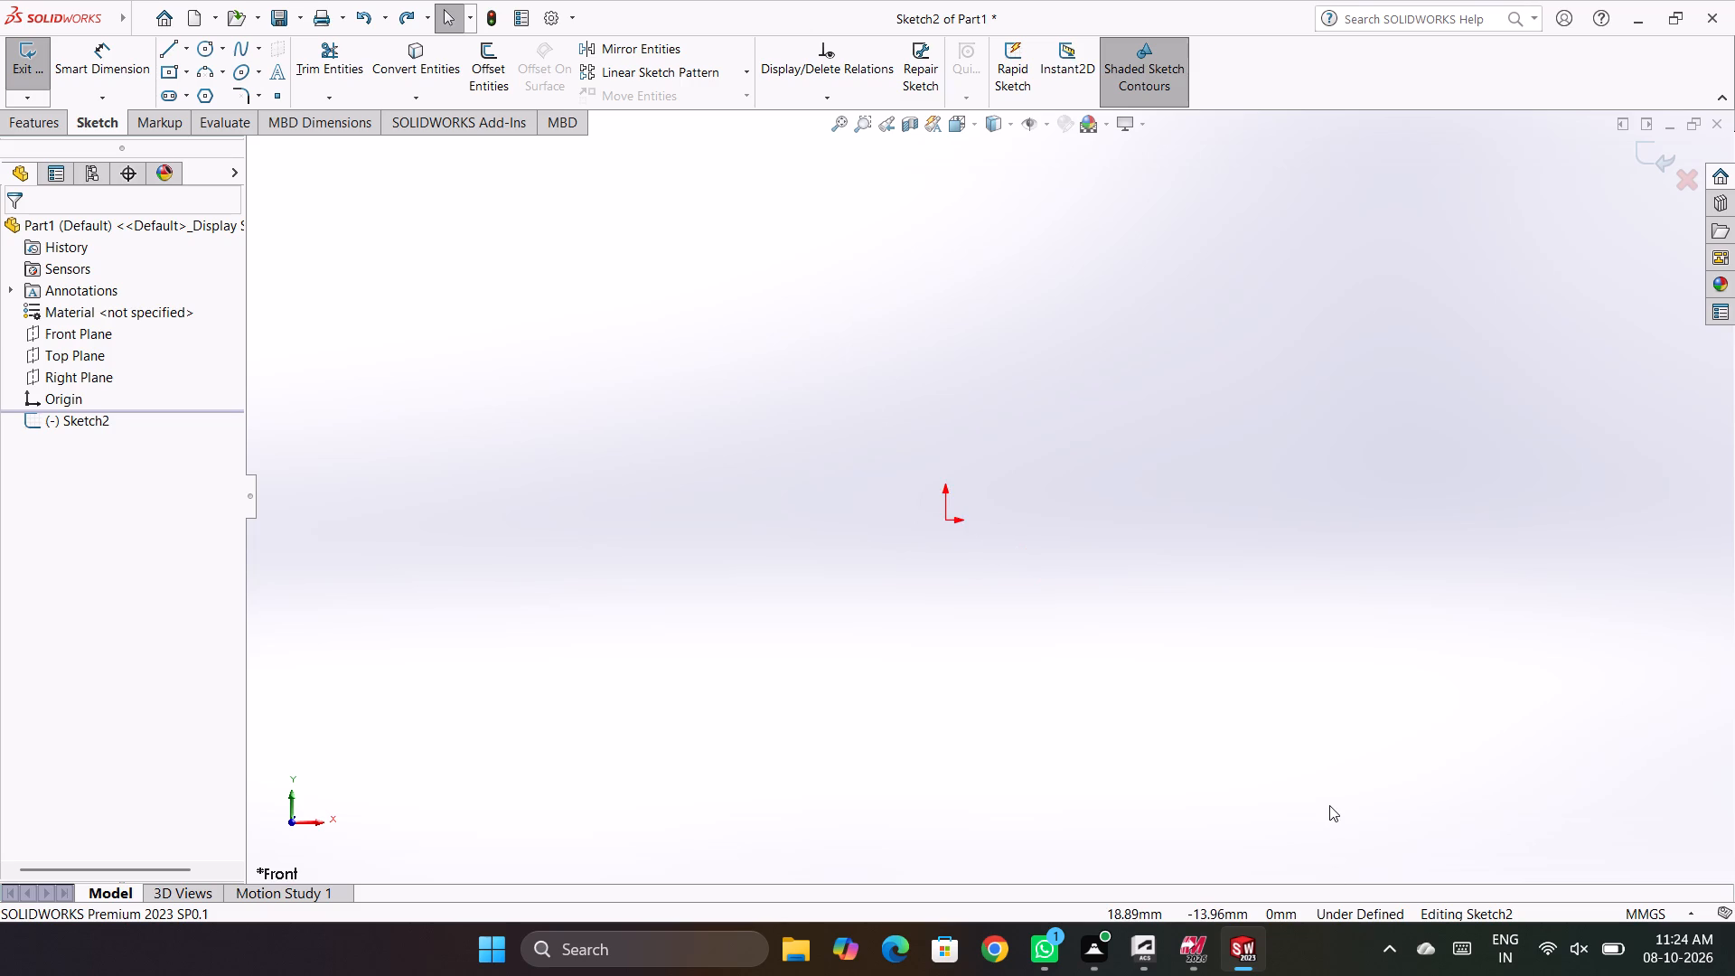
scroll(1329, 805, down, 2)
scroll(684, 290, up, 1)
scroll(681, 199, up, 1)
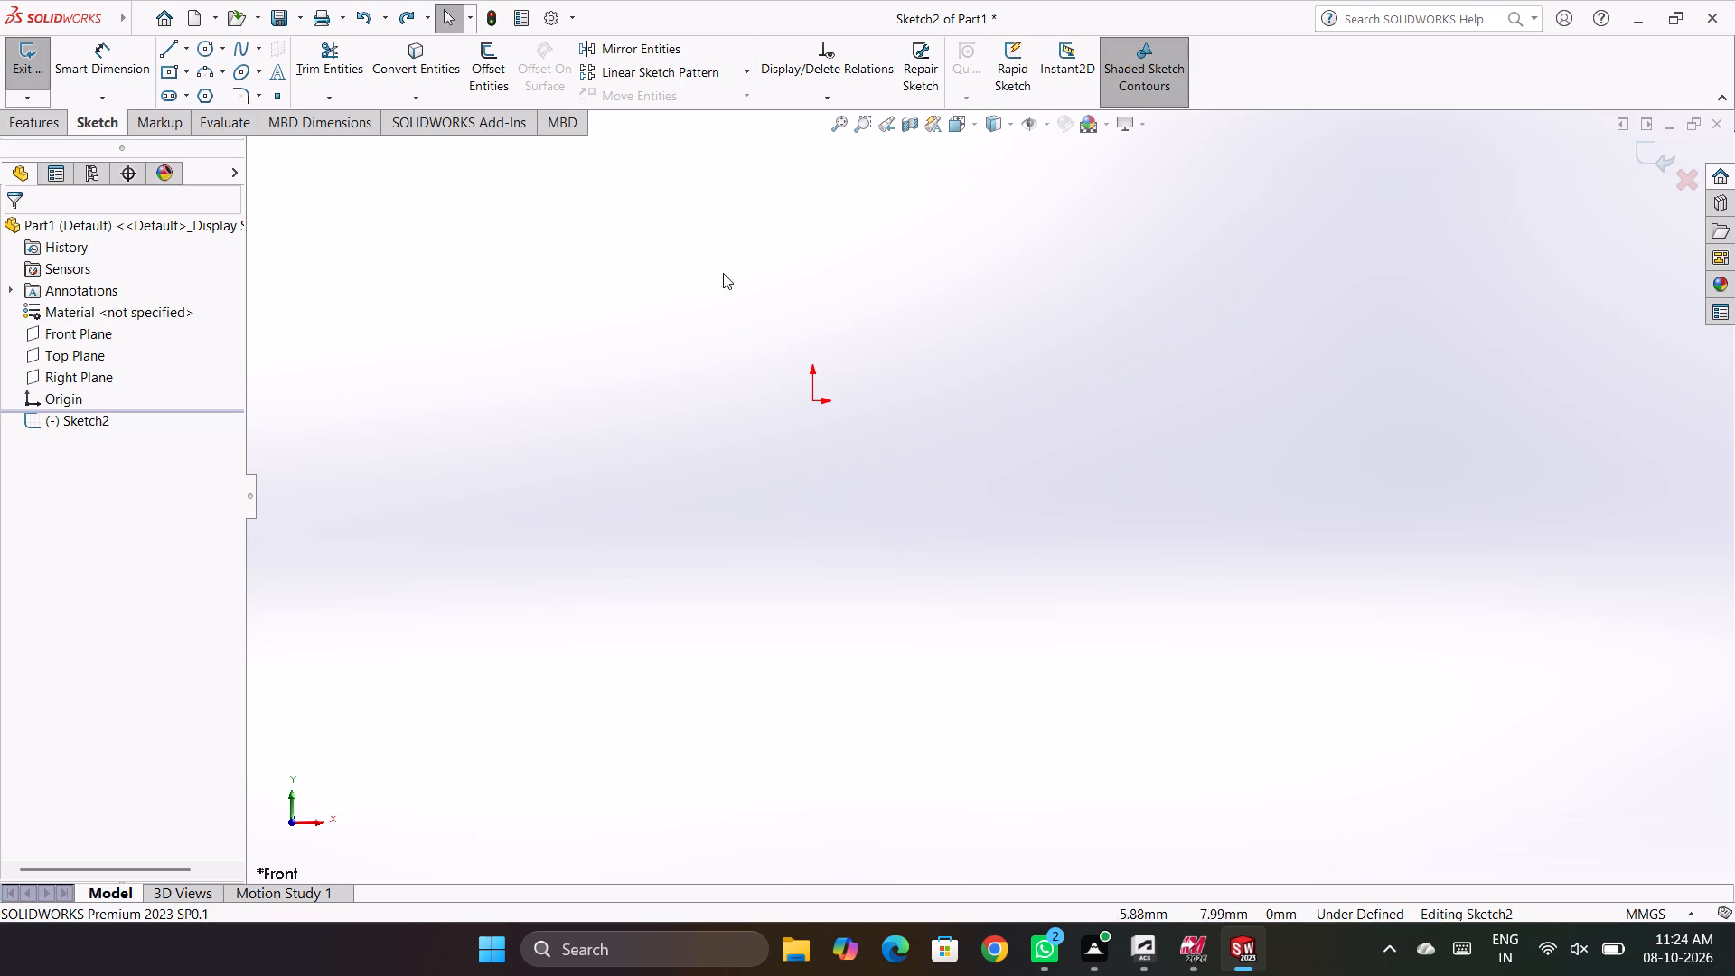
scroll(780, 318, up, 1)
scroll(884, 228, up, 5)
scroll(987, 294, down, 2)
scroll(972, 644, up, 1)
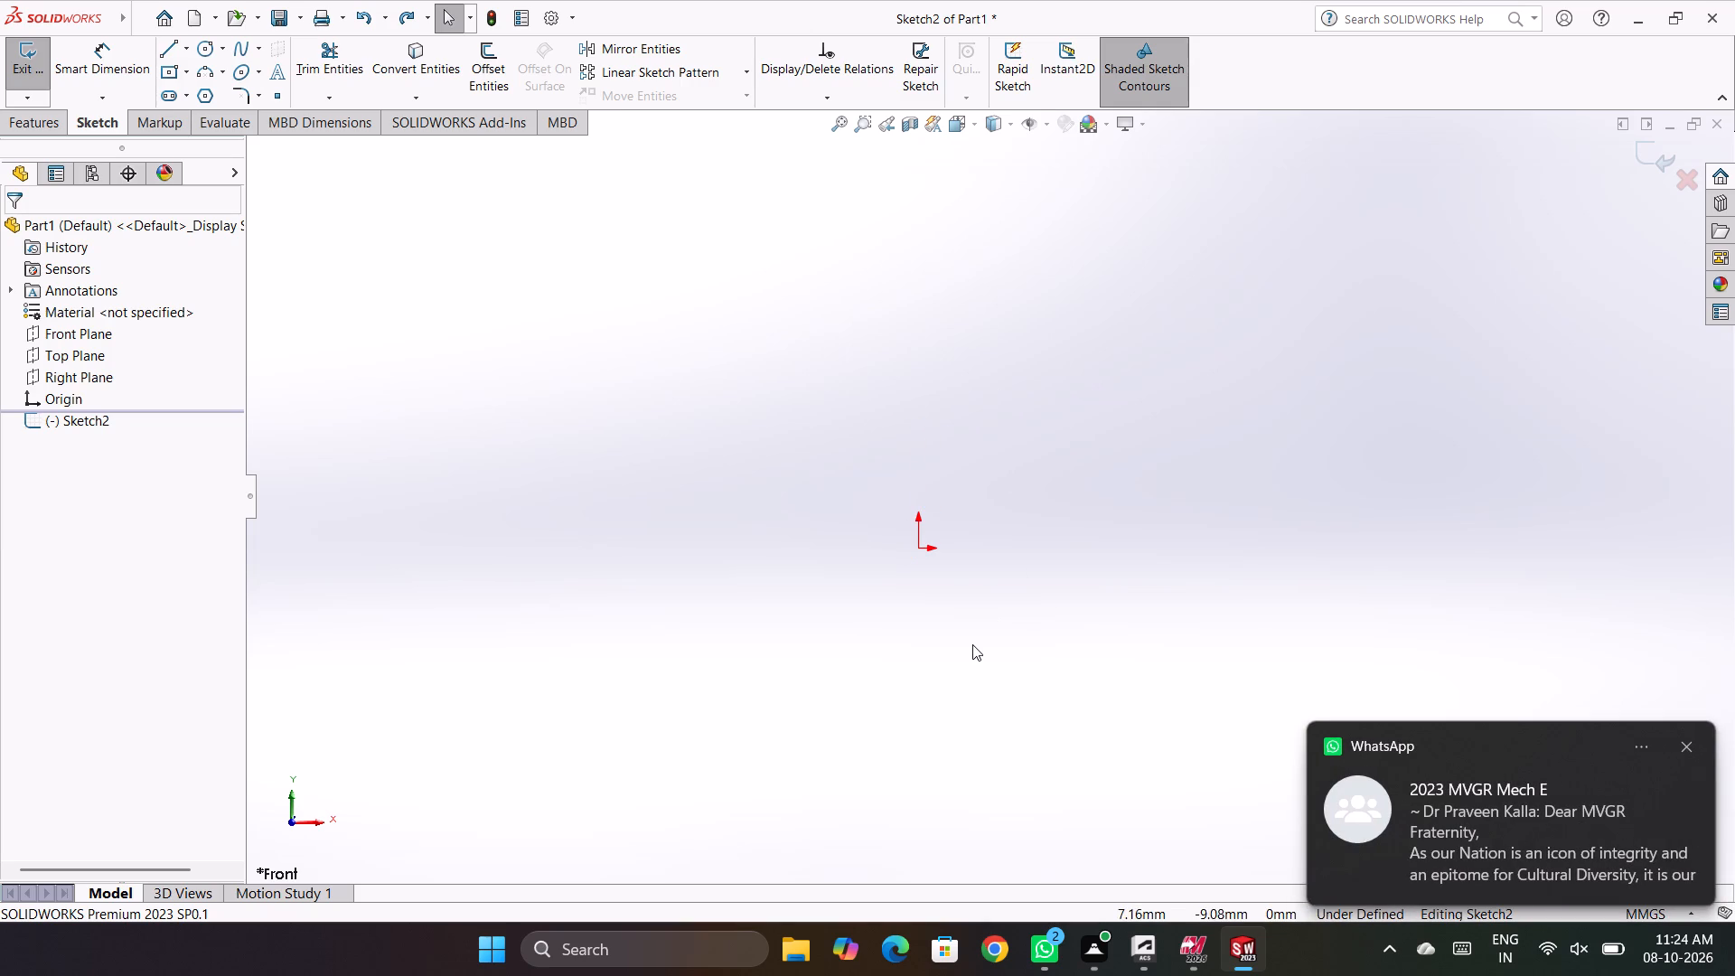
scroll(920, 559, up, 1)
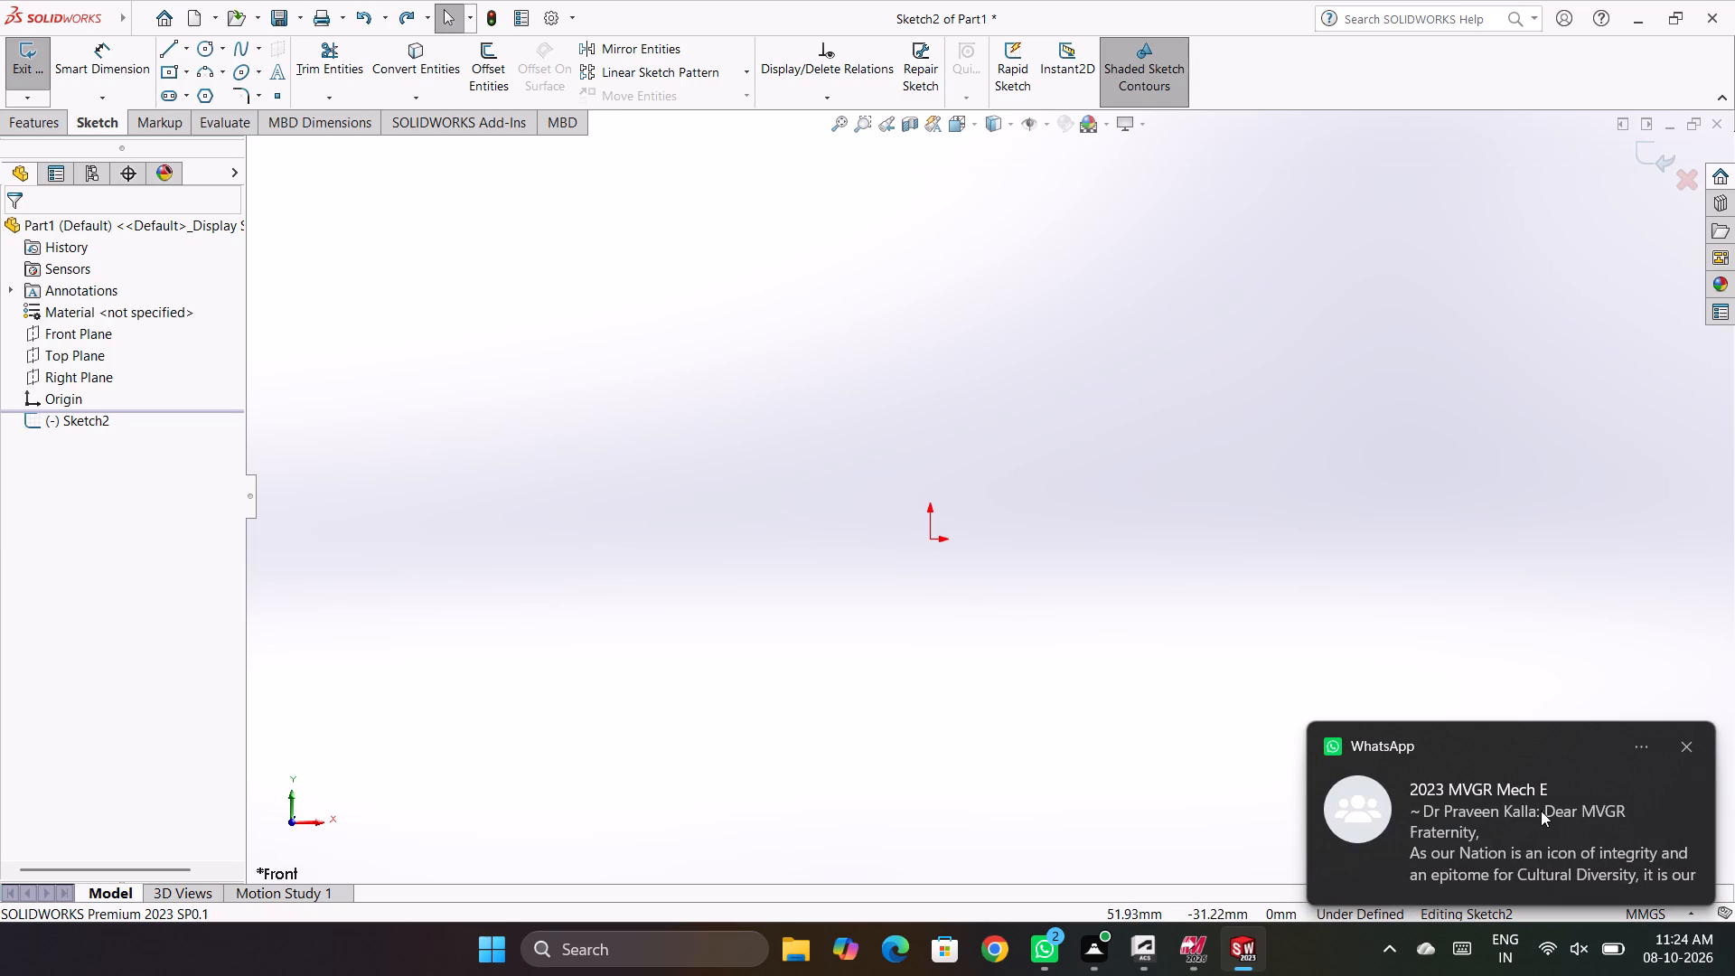
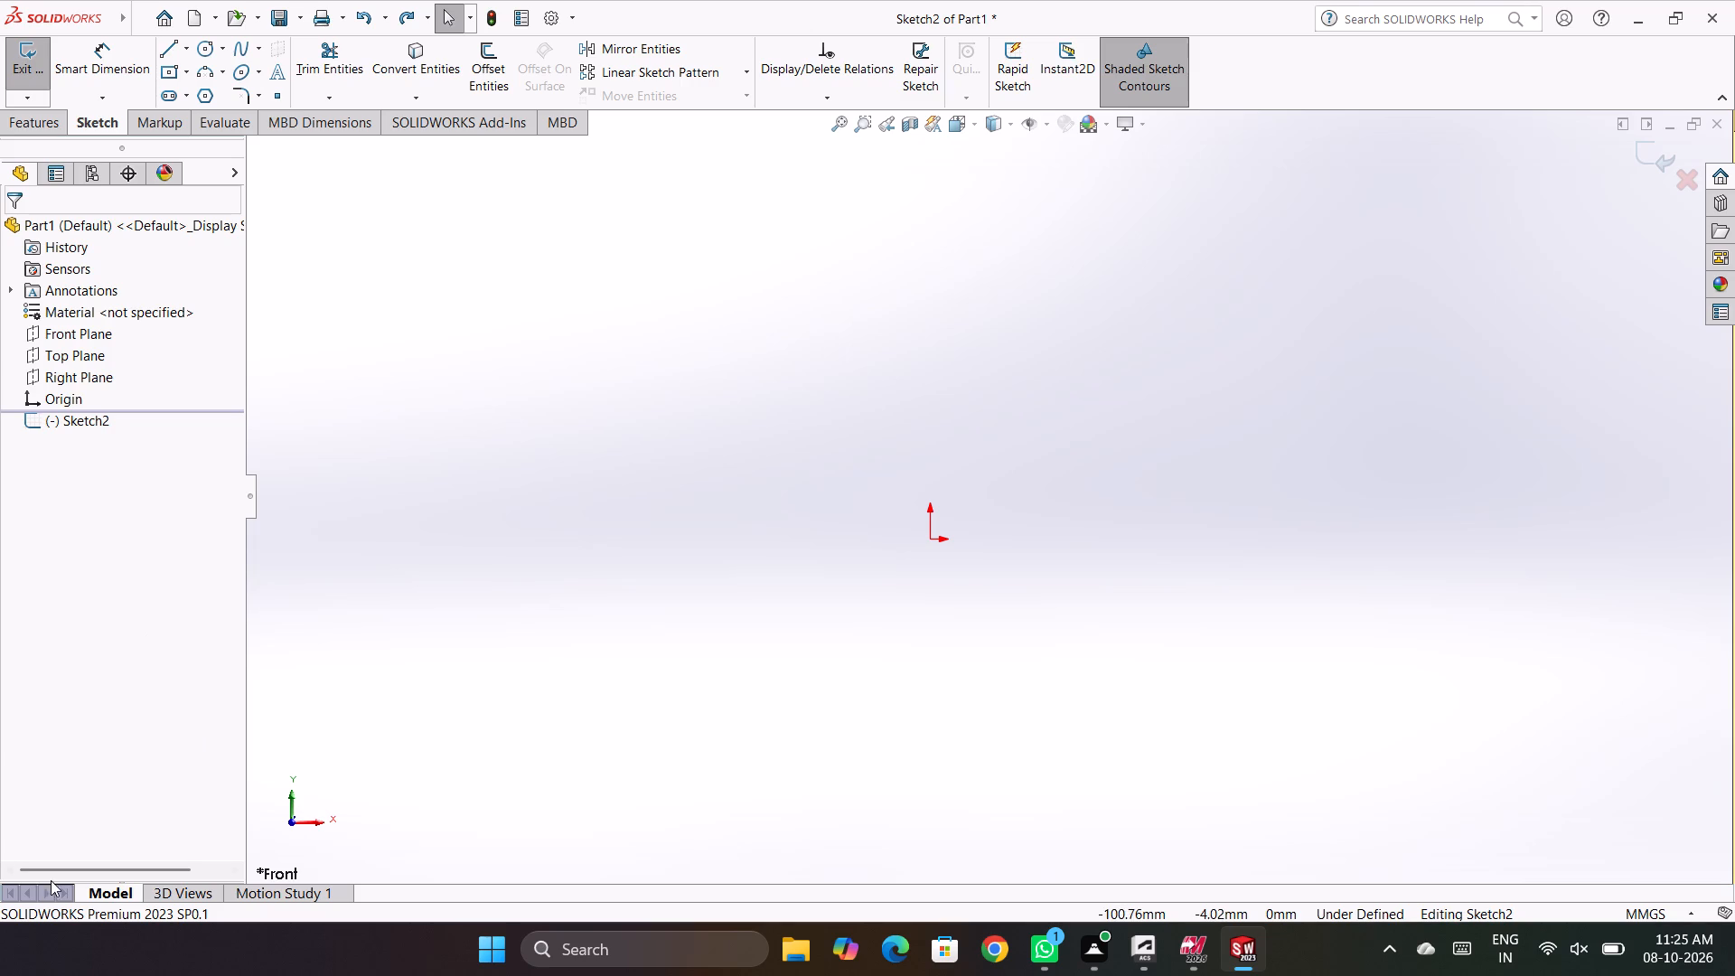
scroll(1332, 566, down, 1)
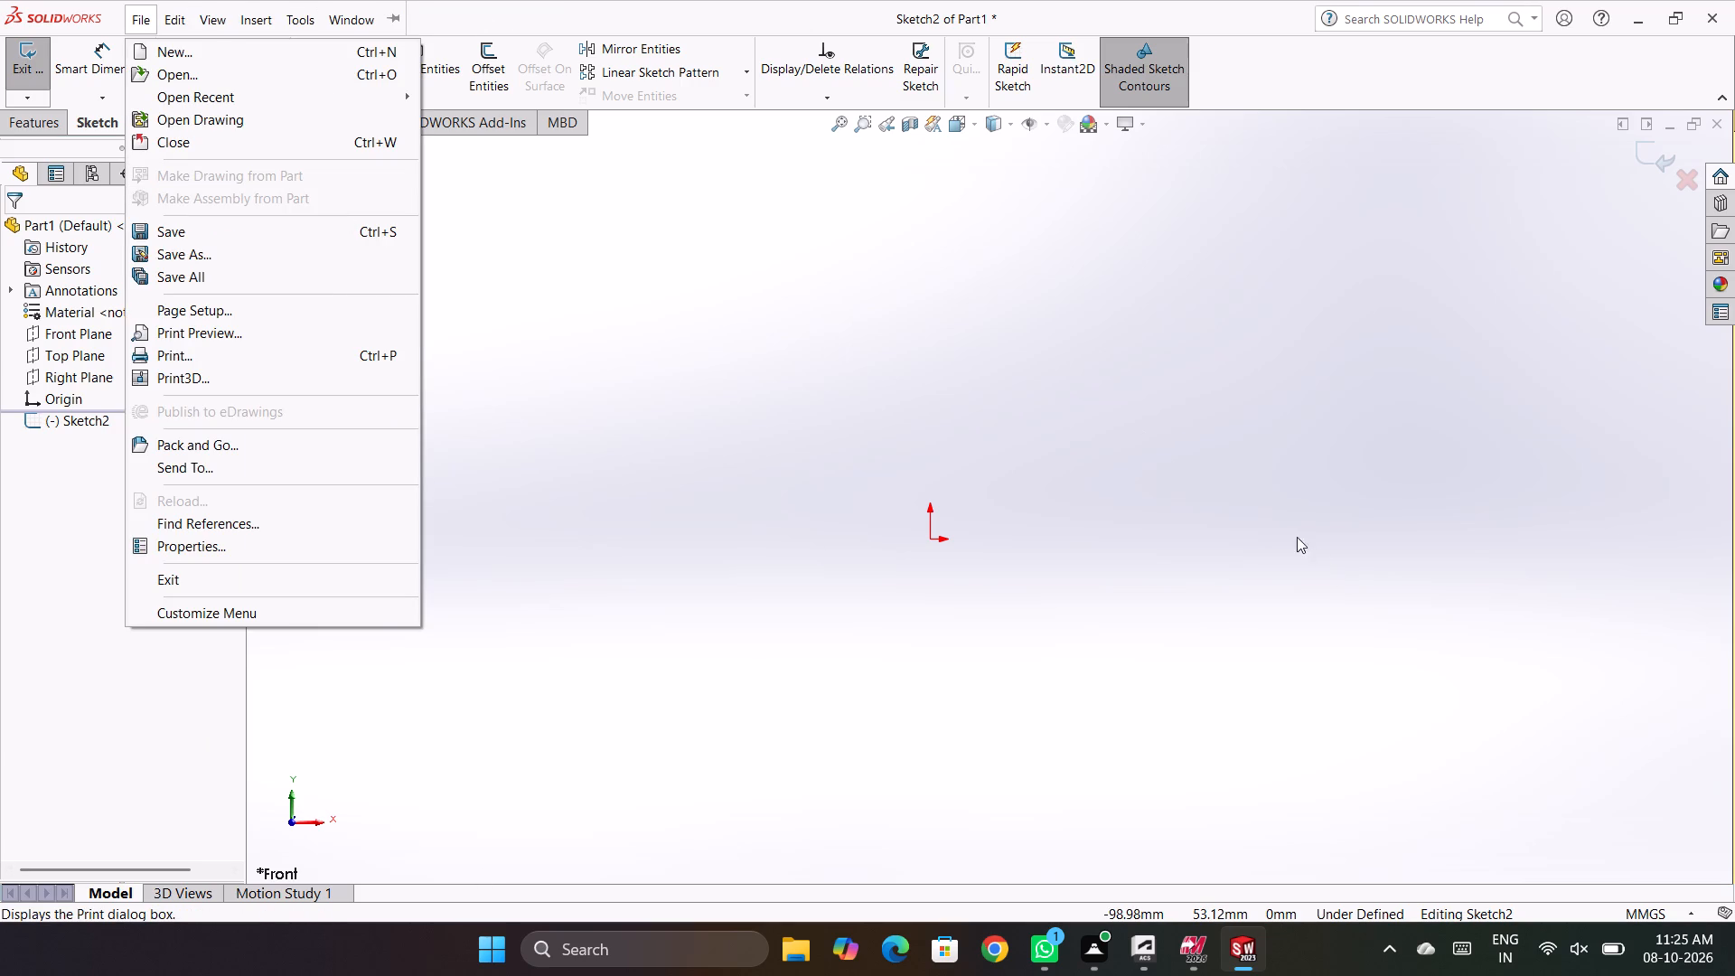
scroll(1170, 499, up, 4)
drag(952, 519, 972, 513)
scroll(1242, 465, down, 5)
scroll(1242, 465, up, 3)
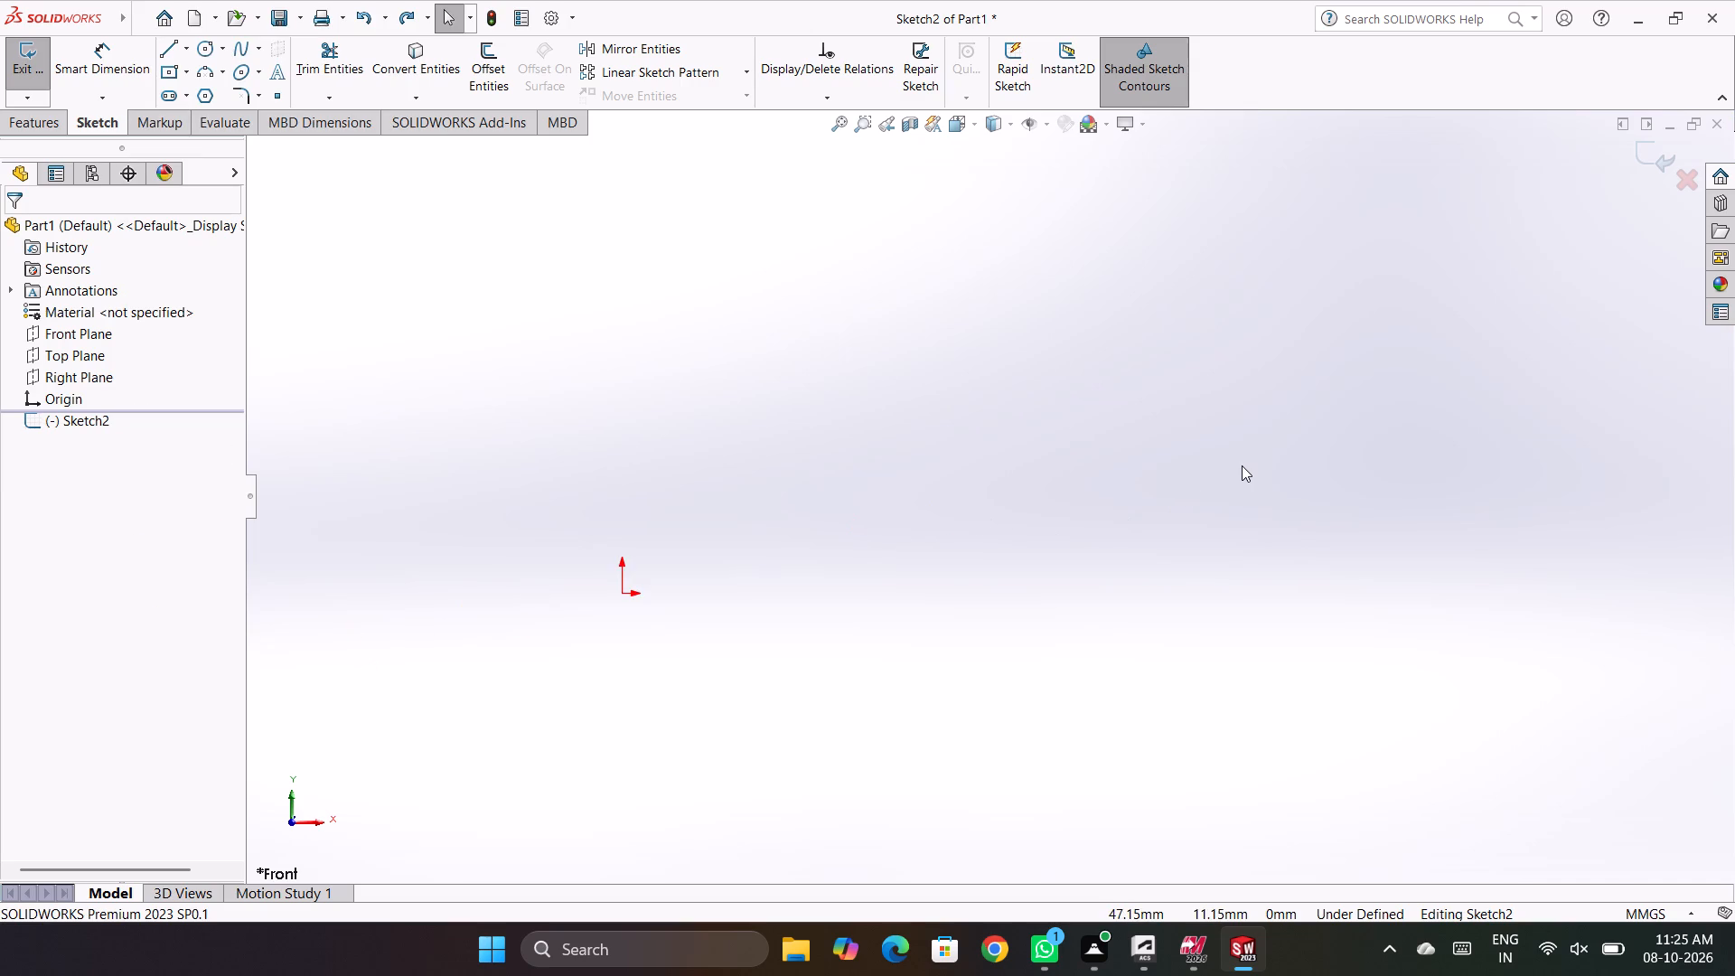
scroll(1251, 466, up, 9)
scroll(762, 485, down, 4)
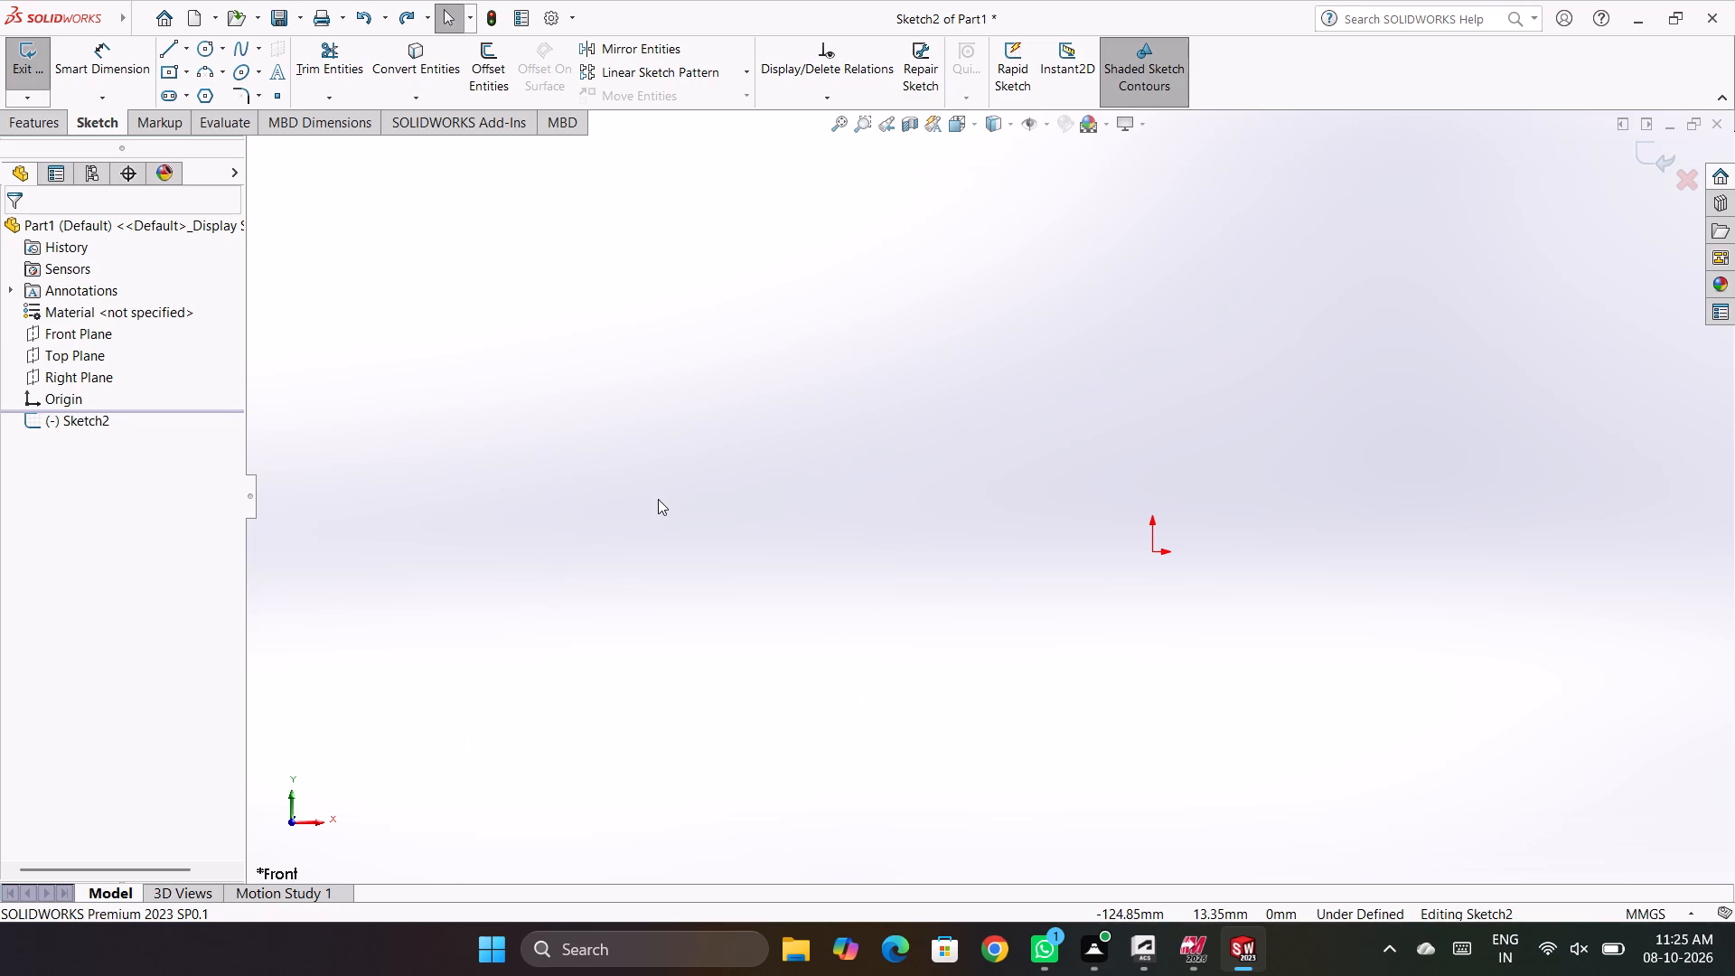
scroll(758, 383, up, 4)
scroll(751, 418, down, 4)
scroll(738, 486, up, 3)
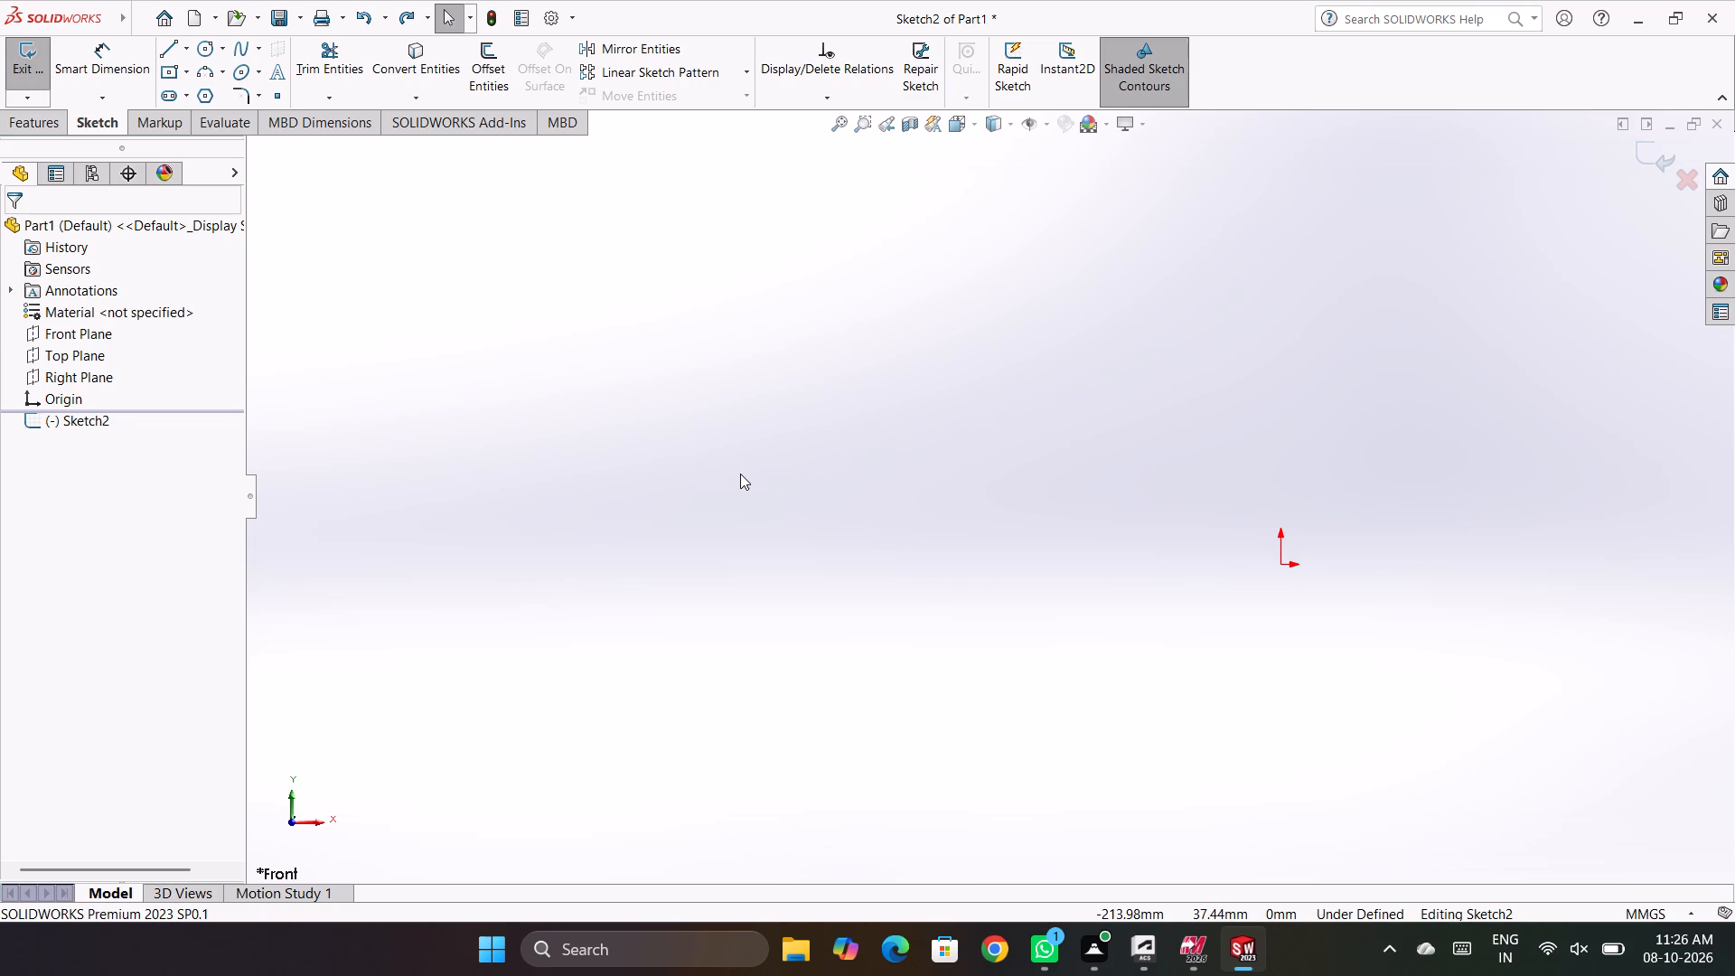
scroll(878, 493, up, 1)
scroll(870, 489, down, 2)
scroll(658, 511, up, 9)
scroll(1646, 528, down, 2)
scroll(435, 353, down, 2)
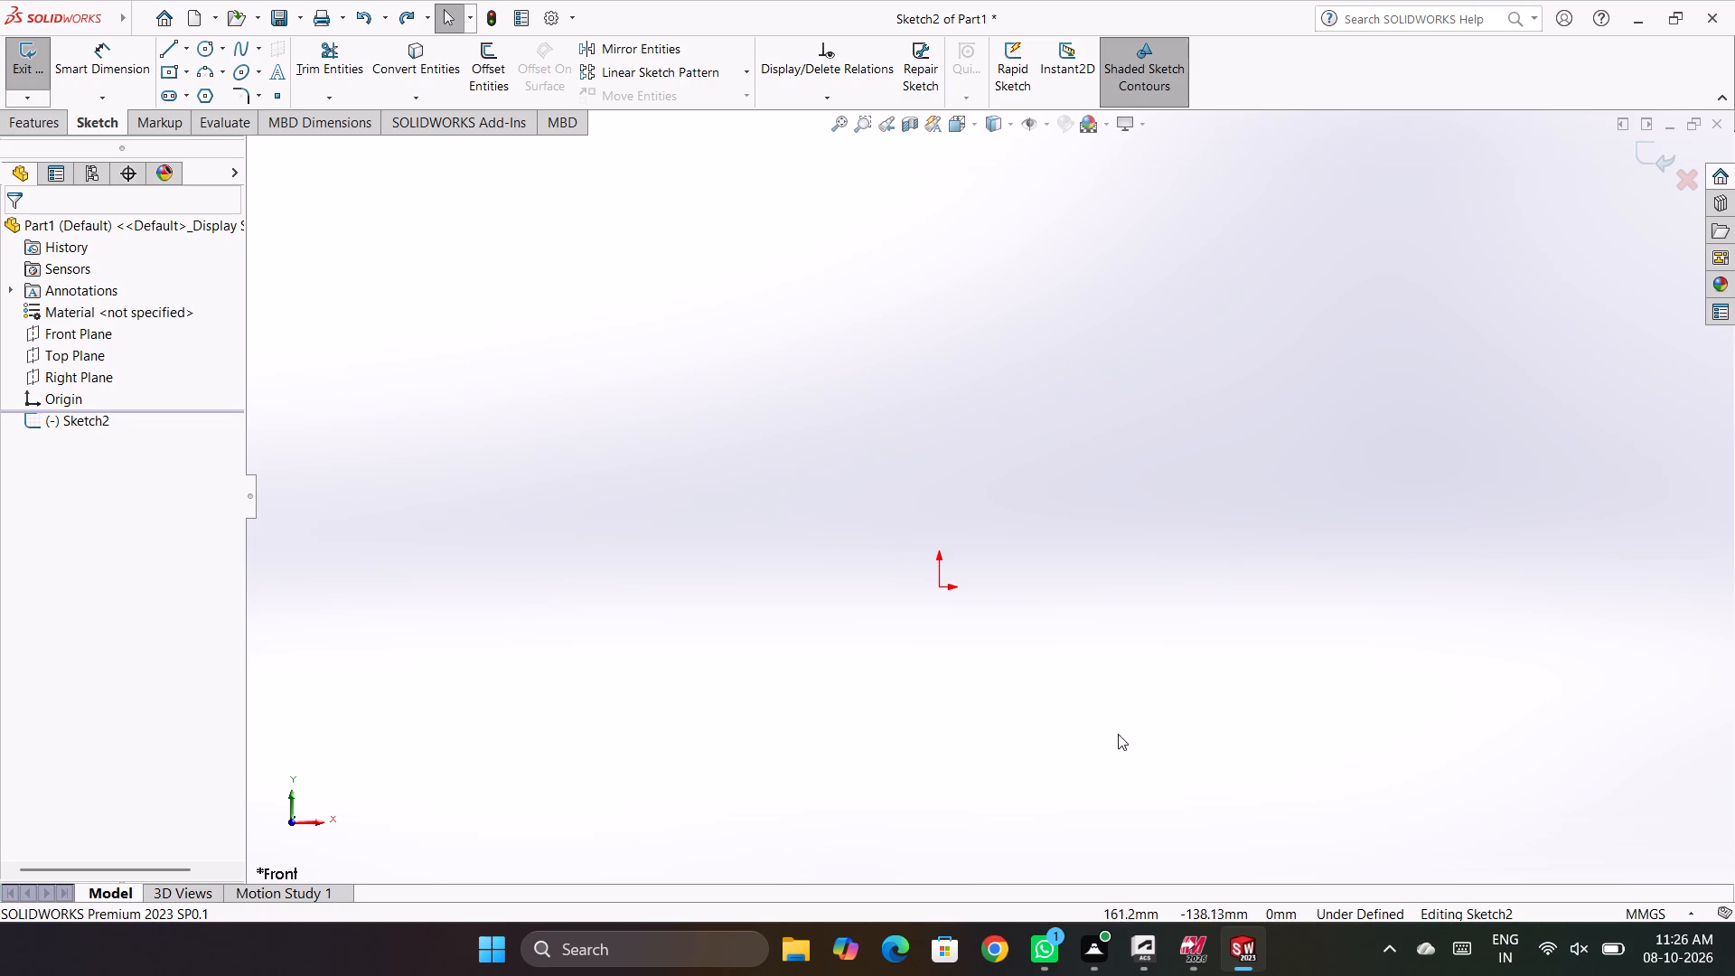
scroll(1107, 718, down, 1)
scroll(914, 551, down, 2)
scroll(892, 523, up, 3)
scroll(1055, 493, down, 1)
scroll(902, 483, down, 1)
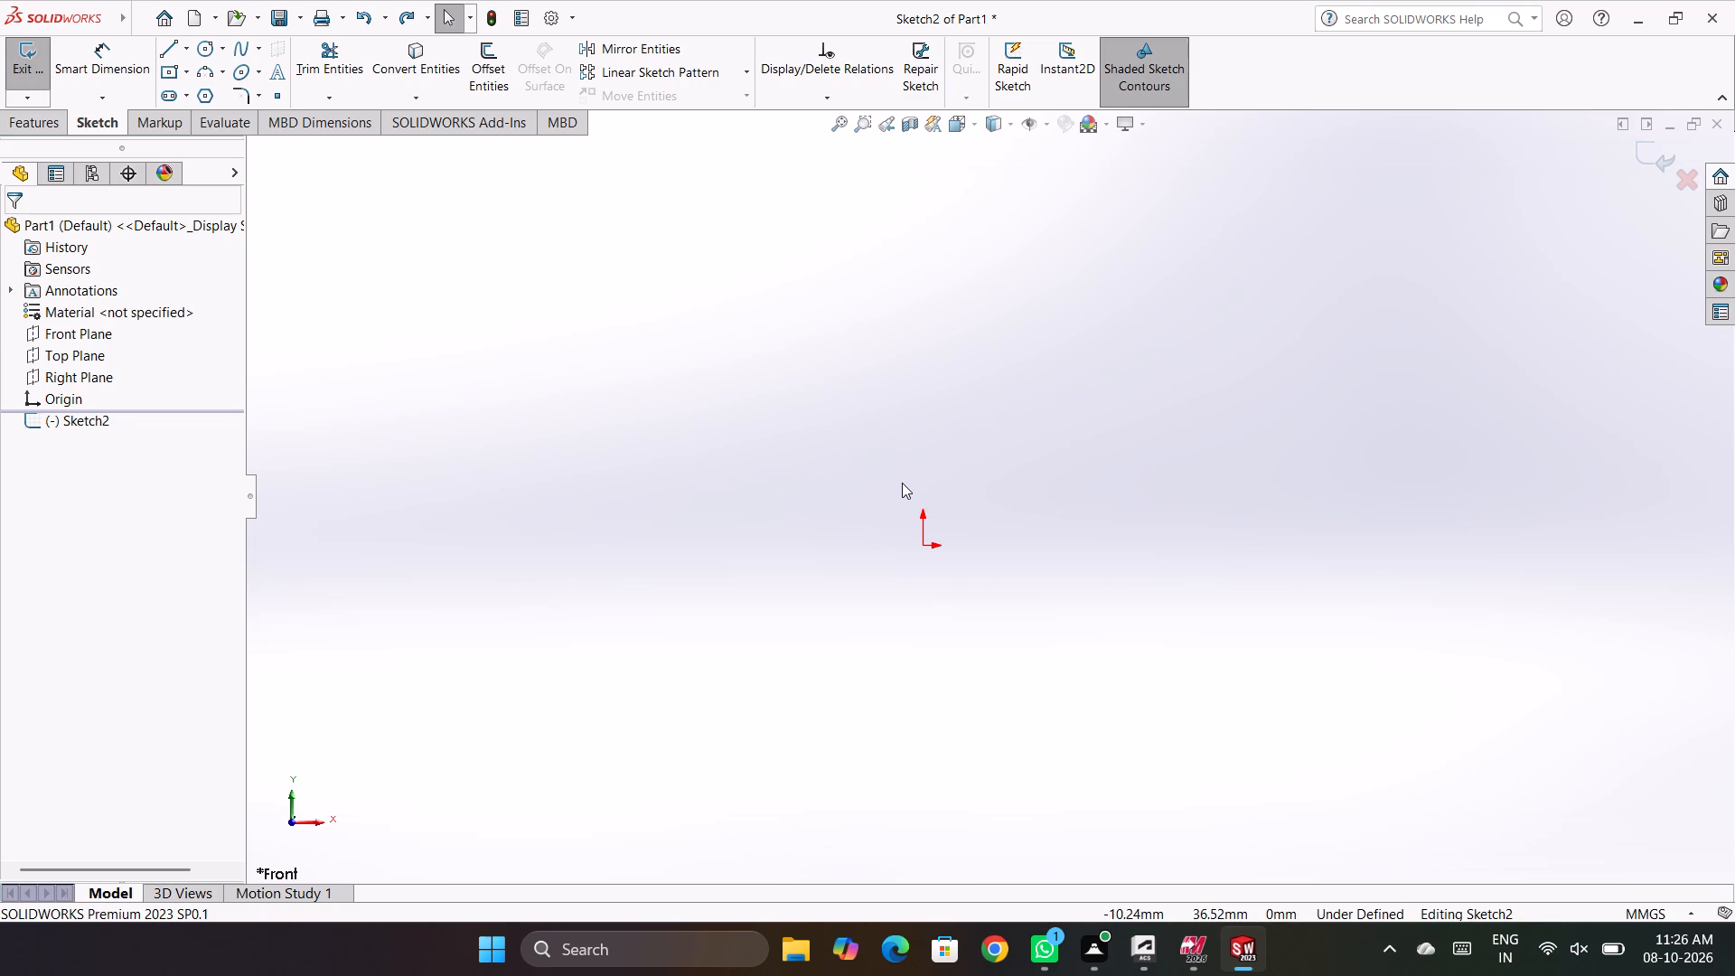